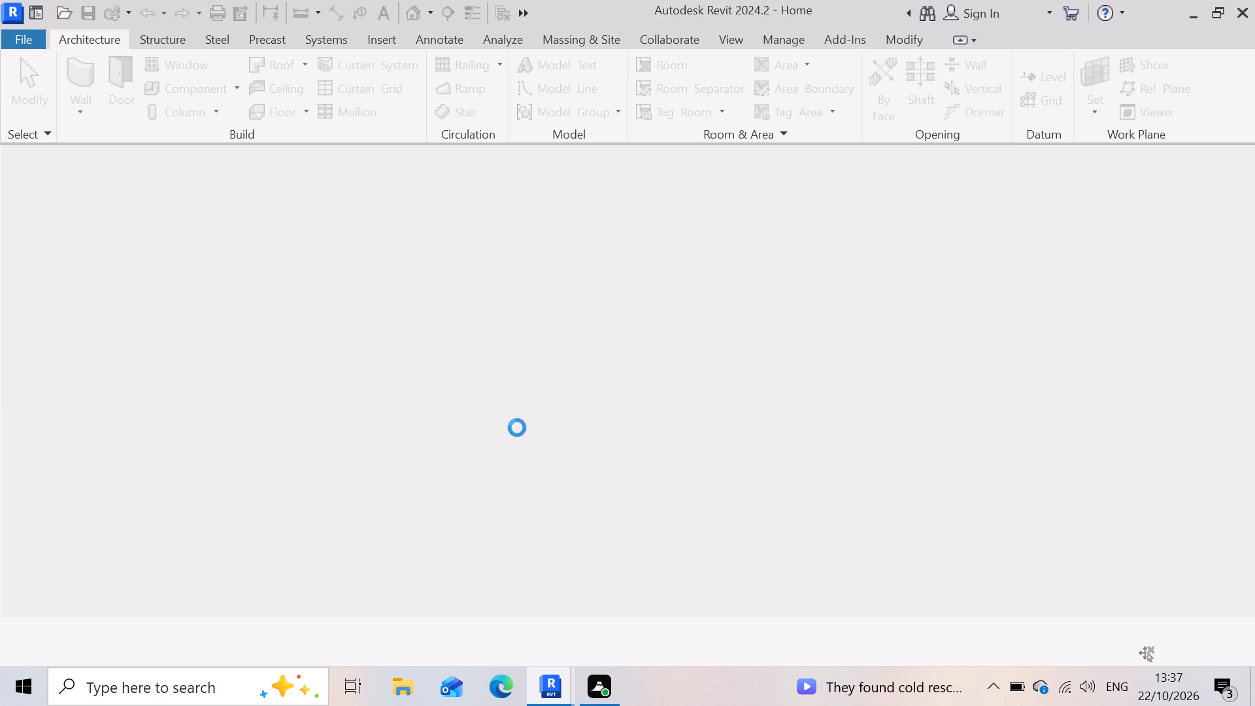
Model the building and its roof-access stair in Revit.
Open the recent model G +1 BULDING 011, continuing even though it is open for editing by another user.
{"action": "left_click", "coordinate": [392, 444]}
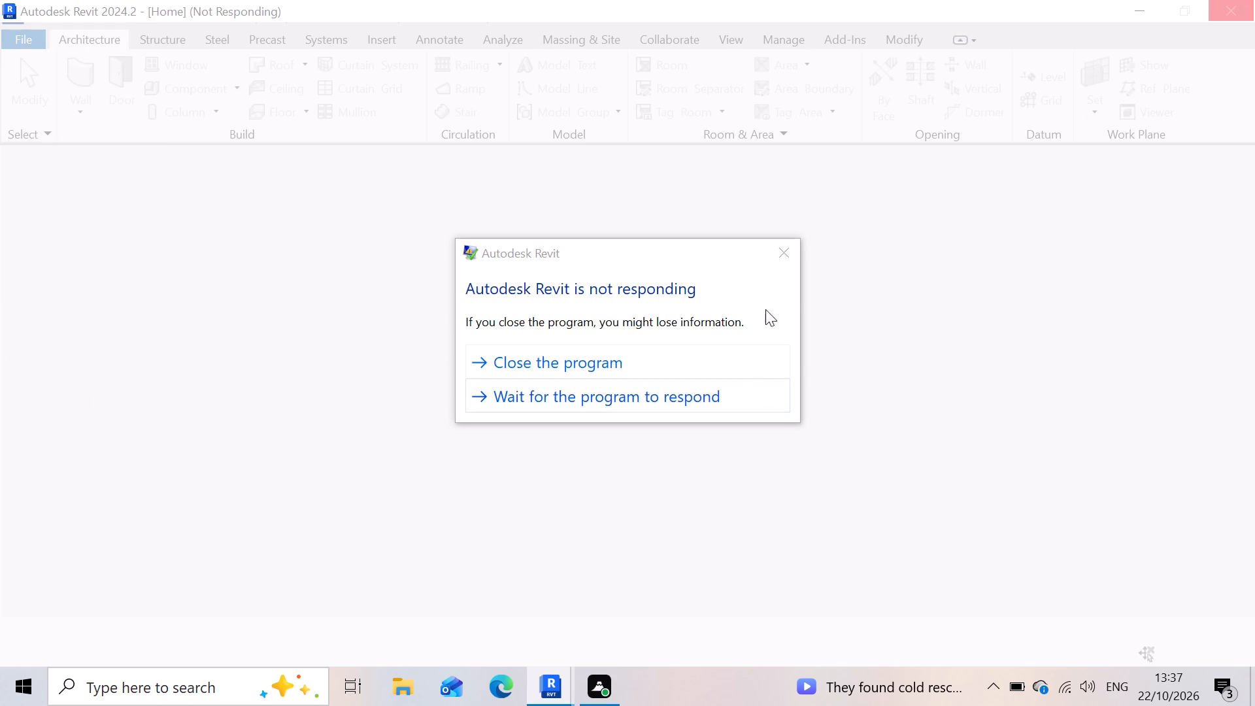
{"action": "left_click", "coordinate": [789, 248]}
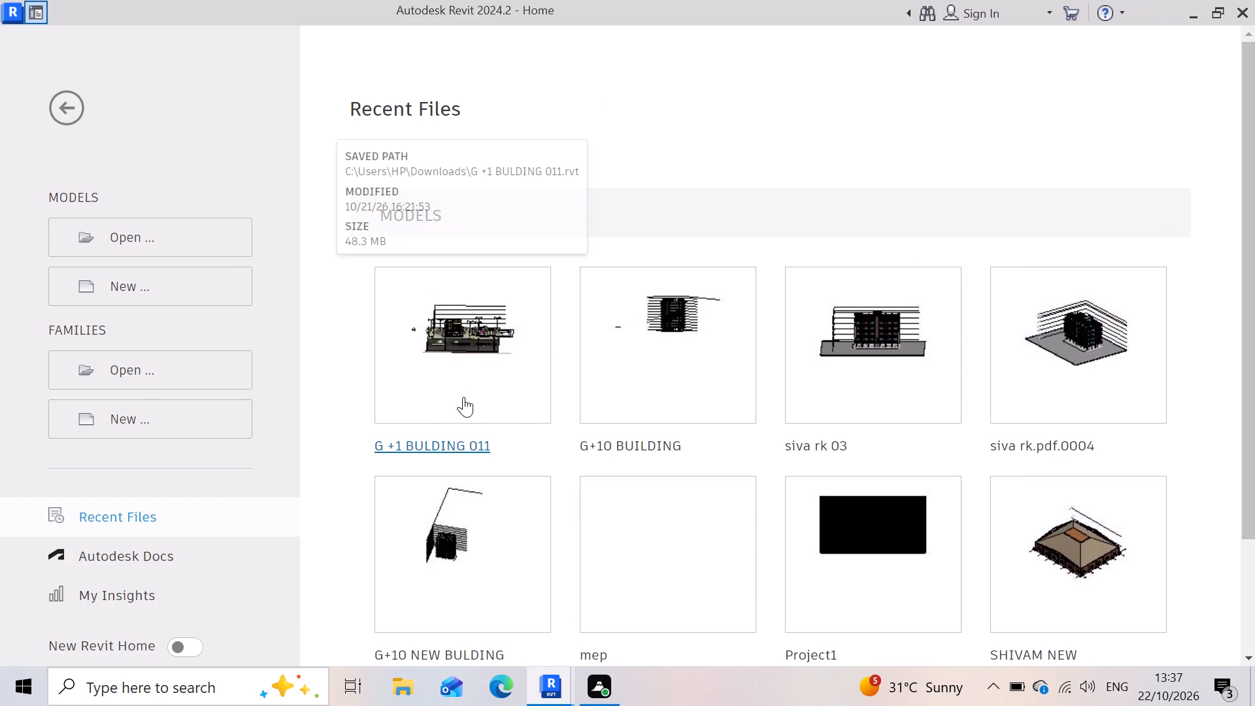
{"action": "double_click", "coordinate": [465, 396]}
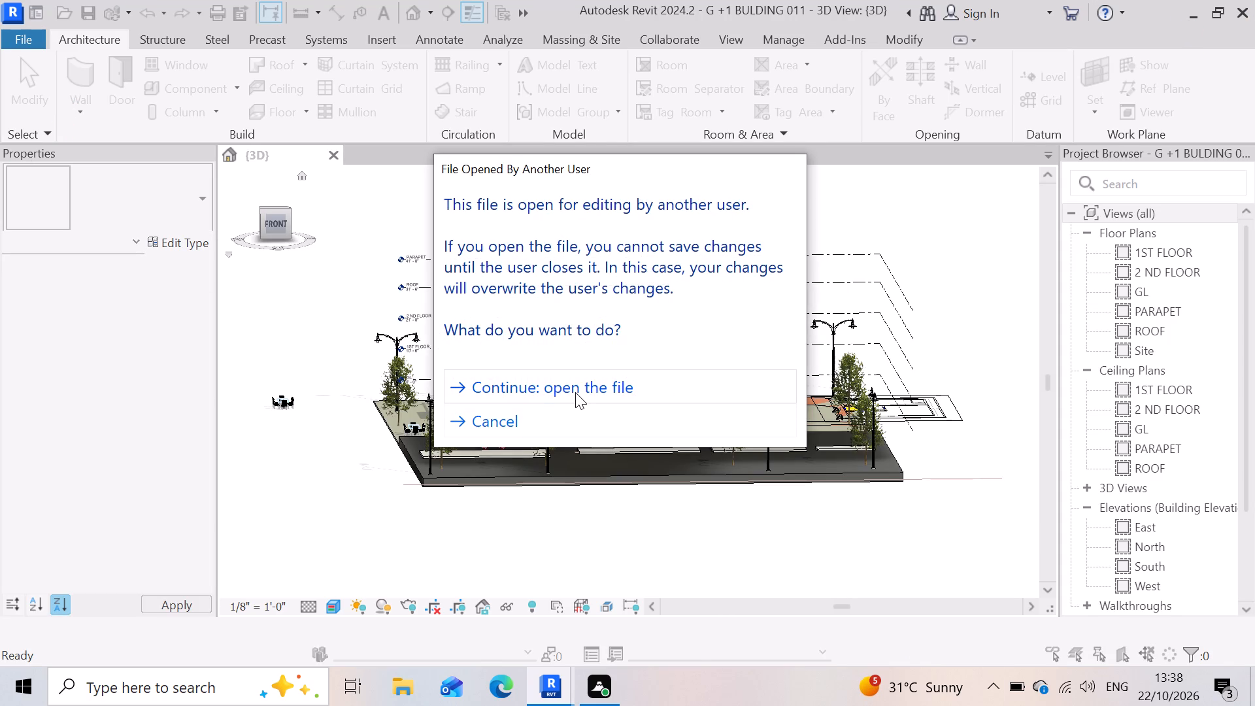
{"action": "left_click", "coordinate": [575, 392]}
Examine the building, road, trees, street lights and pool area in the 3D view.
{"action": "scroll", "coordinate": [533, 456], "scroll_direction": "up", "scroll_amount": 2}
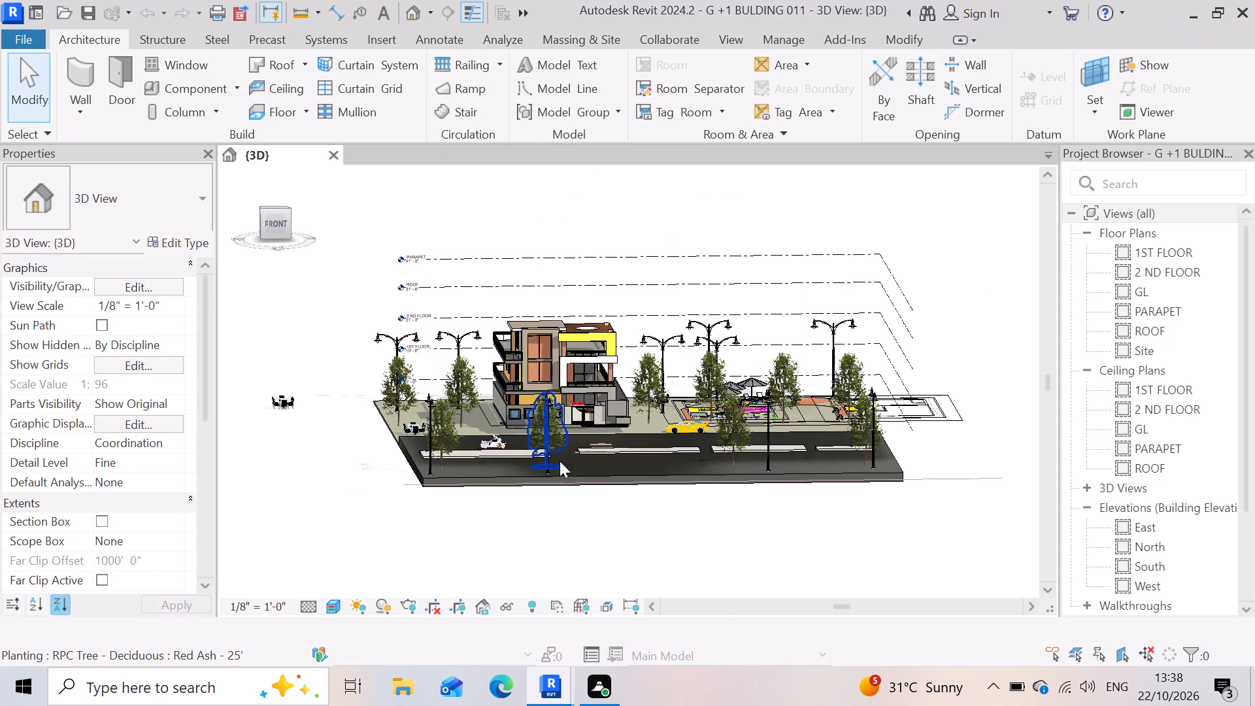
{"action": "scroll", "coordinate": [936, 464], "scroll_direction": "up", "scroll_amount": 2}
{"action": "scroll", "coordinate": [705, 460], "scroll_direction": "down", "scroll_amount": 2}
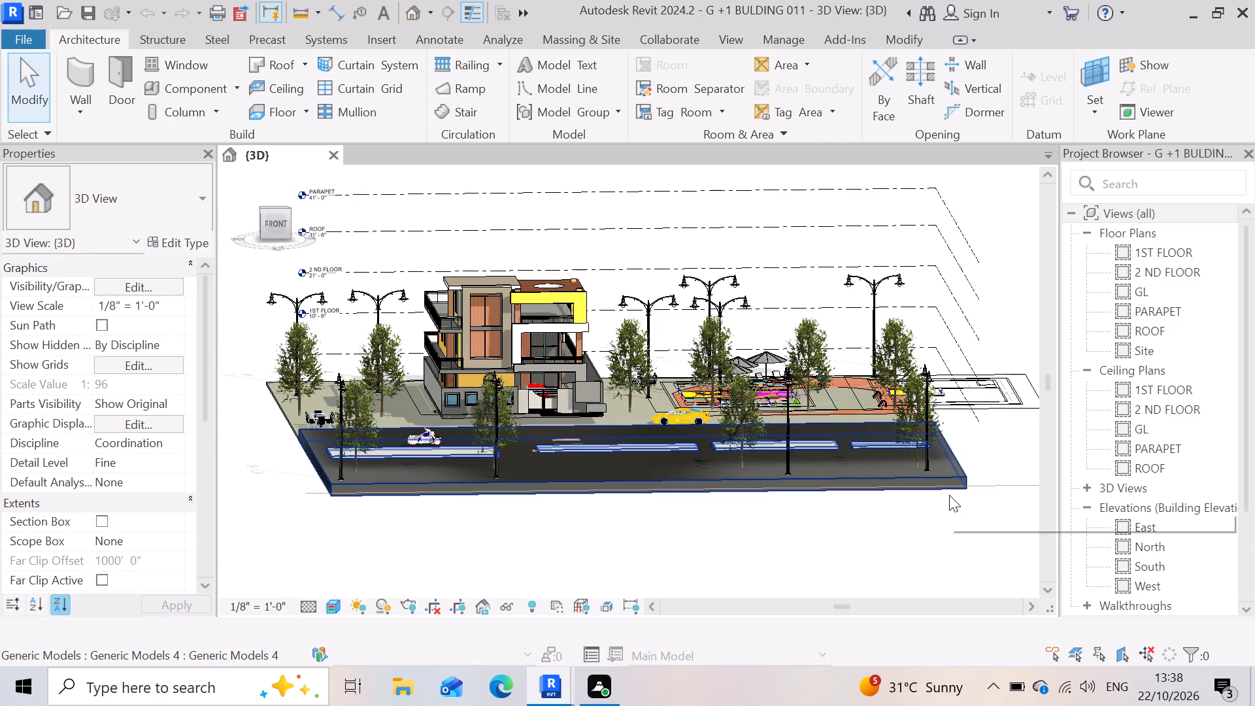
{"action": "scroll", "coordinate": [906, 460], "scroll_direction": "up", "scroll_amount": 1}
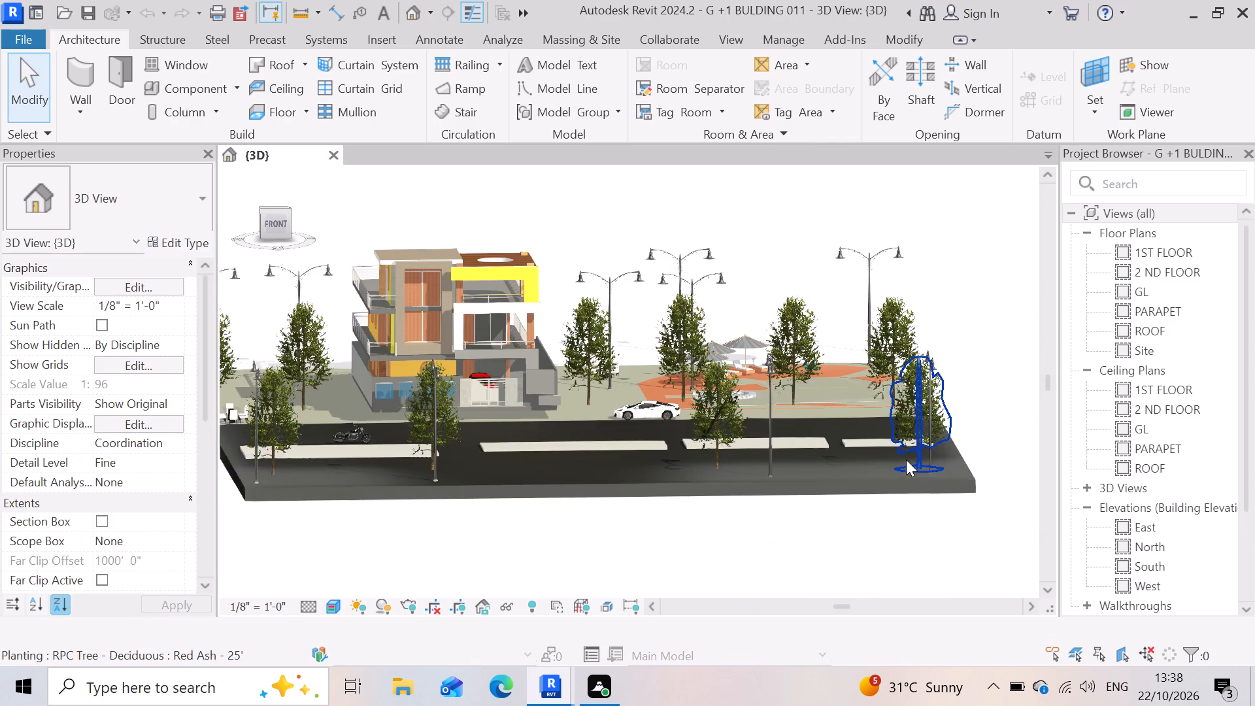
{"action": "scroll", "coordinate": [906, 460], "scroll_direction": "up", "scroll_amount": 1}
{"action": "scroll", "coordinate": [766, 410], "scroll_direction": "down", "scroll_amount": 1}
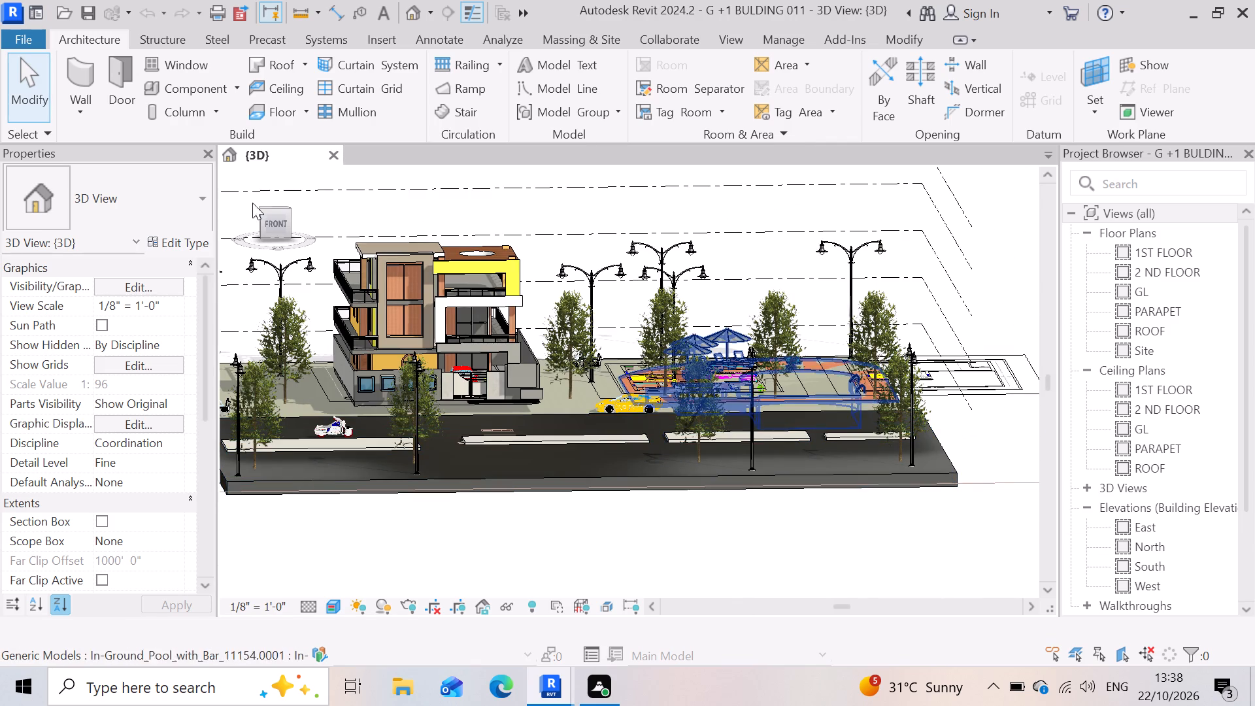
{"action": "scroll", "coordinate": [326, 269], "scroll_direction": "up", "scroll_amount": 1}
{"action": "scroll", "coordinate": [392, 342], "scroll_direction": "down", "scroll_amount": 1}
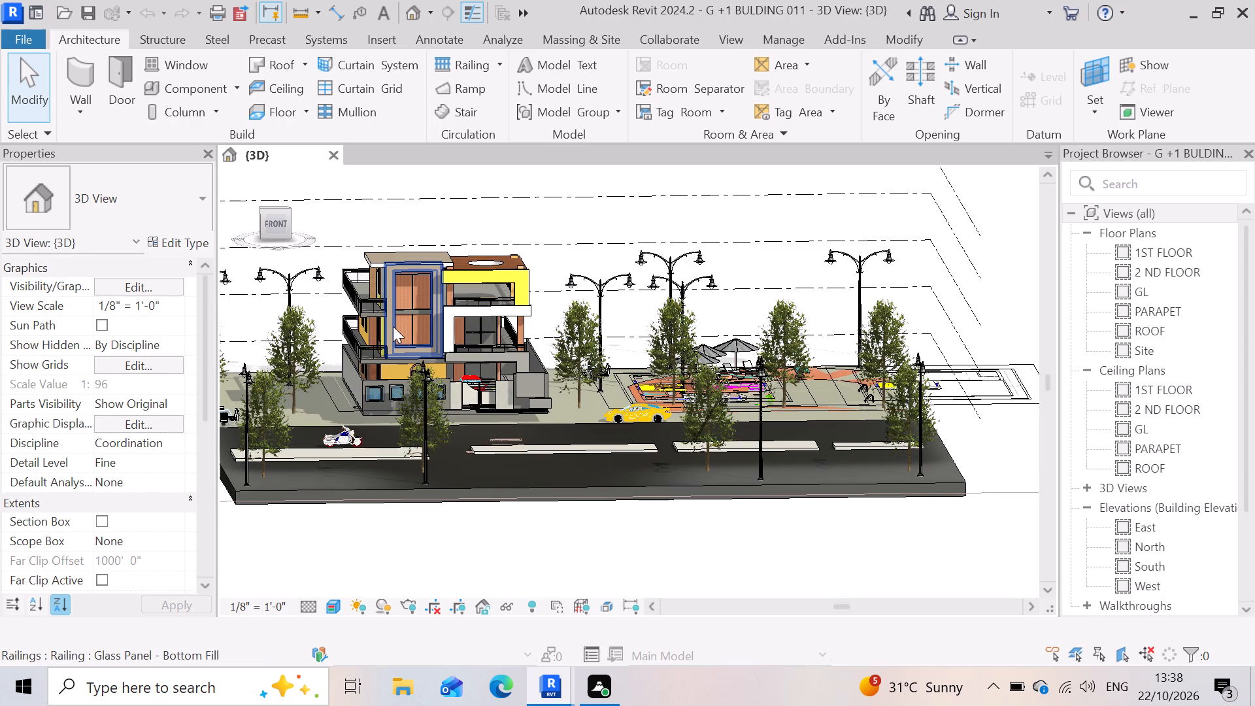
{"action": "scroll", "coordinate": [393, 326], "scroll_direction": "down", "scroll_amount": 1}
{"action": "scroll", "coordinate": [524, 490], "scroll_direction": "up", "scroll_amount": 1}
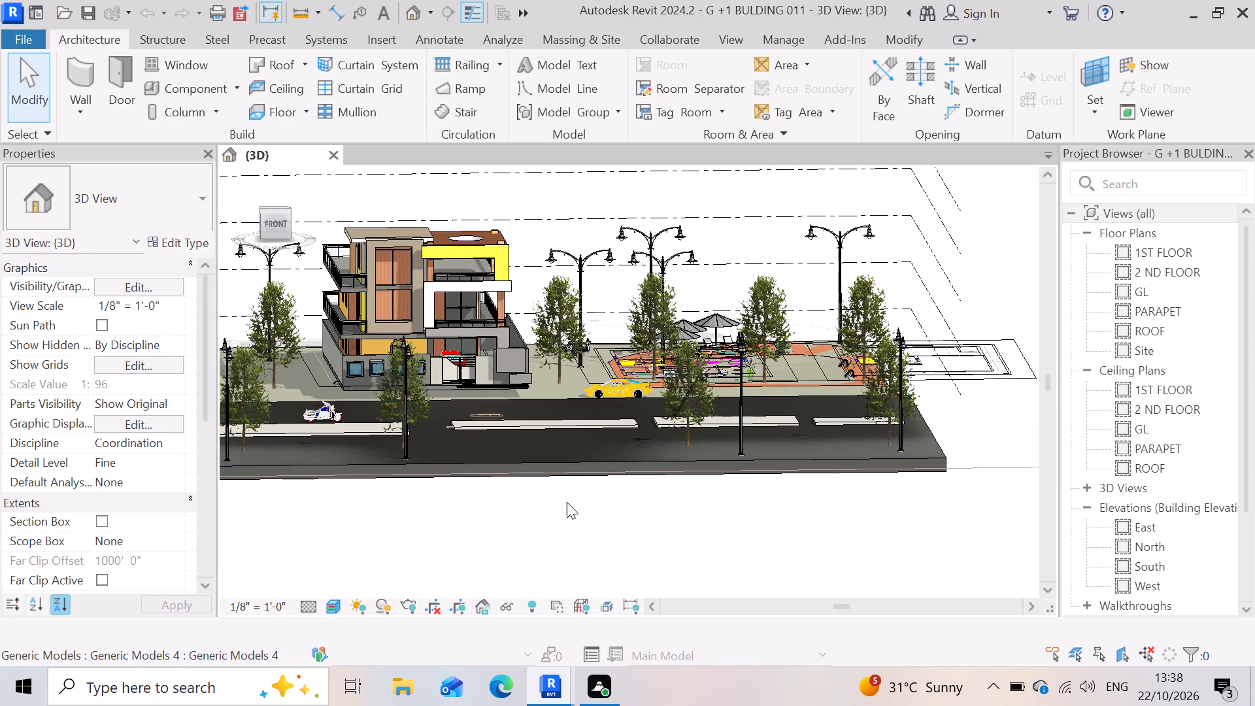
{"action": "scroll", "coordinate": [558, 429], "scroll_direction": "up", "scroll_amount": 1}
{"action": "scroll", "coordinate": [555, 429], "scroll_direction": "down", "scroll_amount": 2}
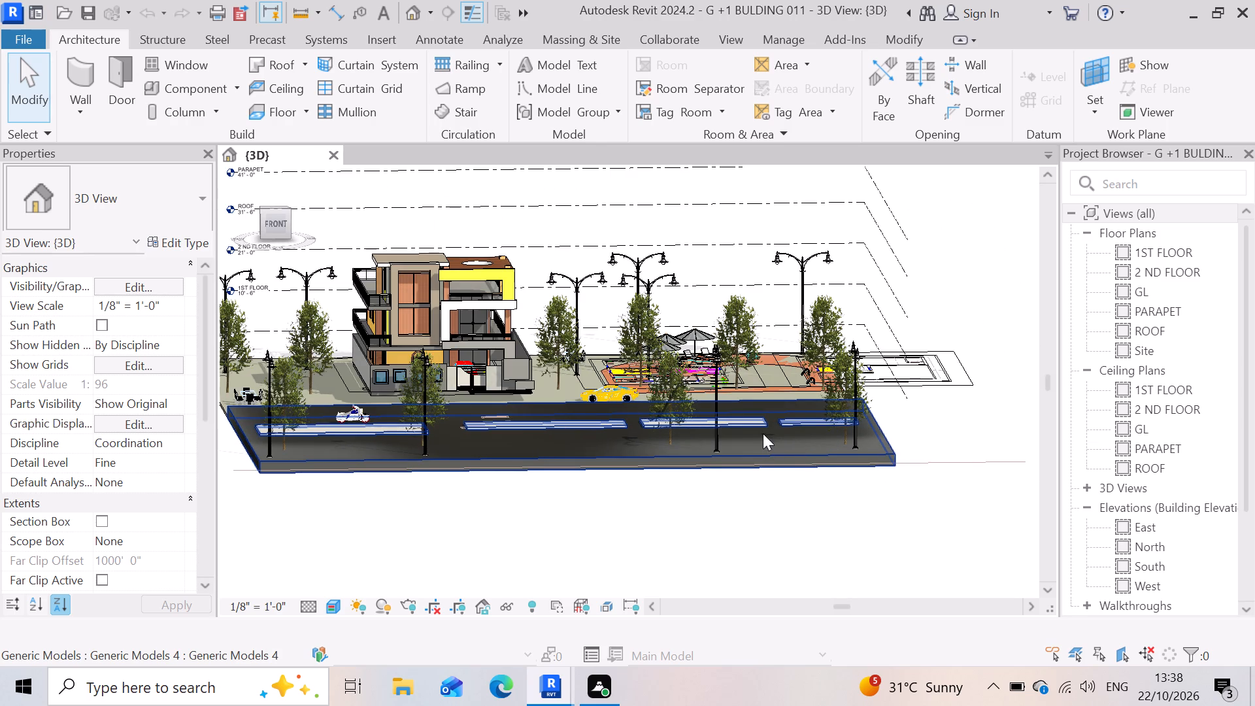
{"action": "scroll", "coordinate": [880, 448], "scroll_direction": "down", "scroll_amount": 1}
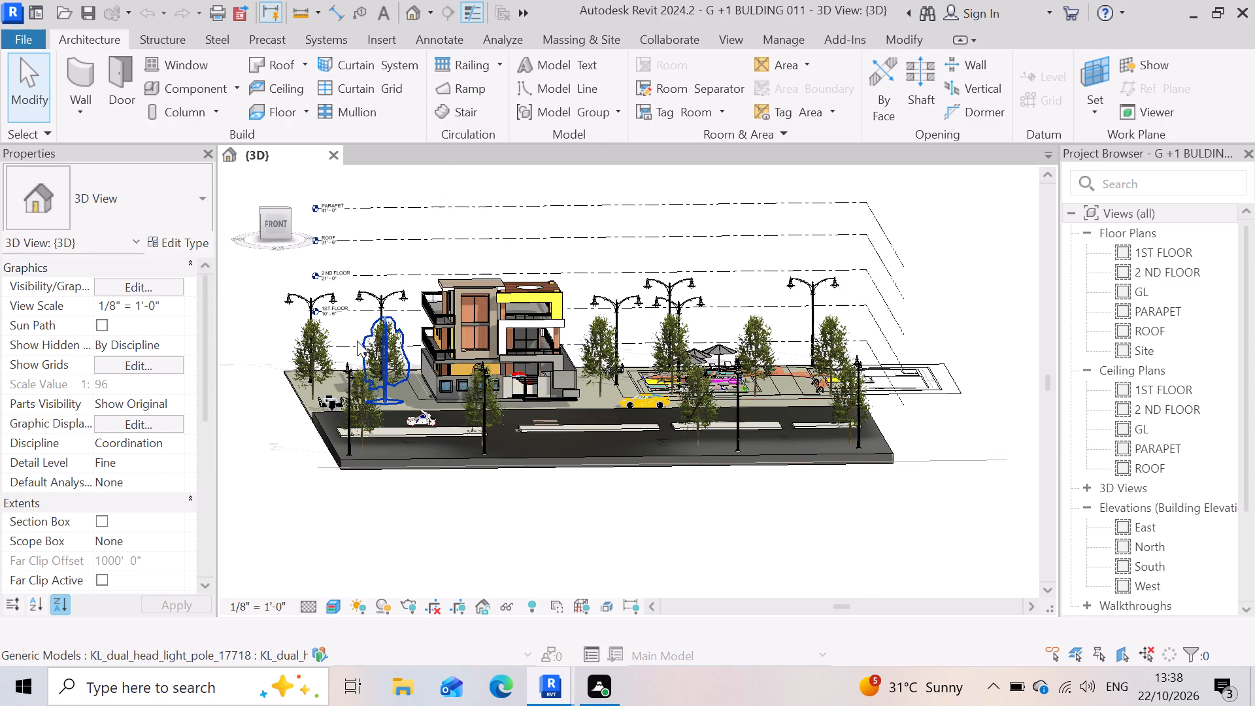
{"action": "scroll", "coordinate": [357, 341], "scroll_direction": "up", "scroll_amount": 1}
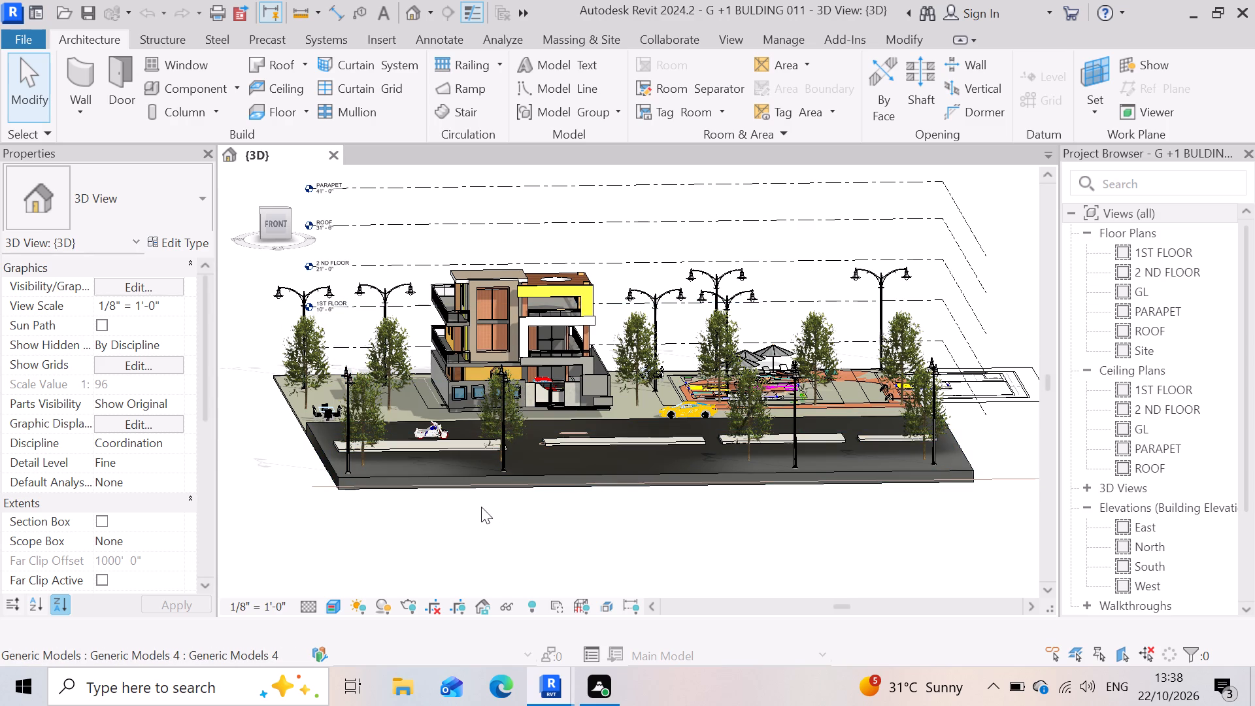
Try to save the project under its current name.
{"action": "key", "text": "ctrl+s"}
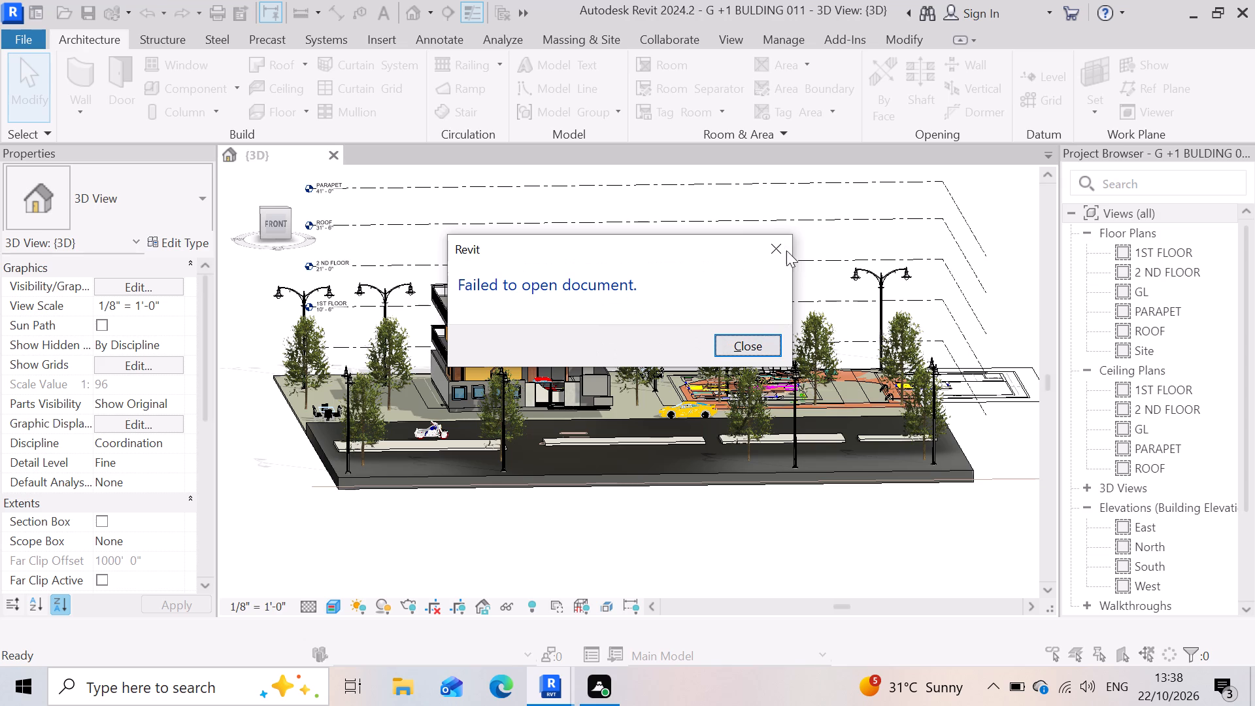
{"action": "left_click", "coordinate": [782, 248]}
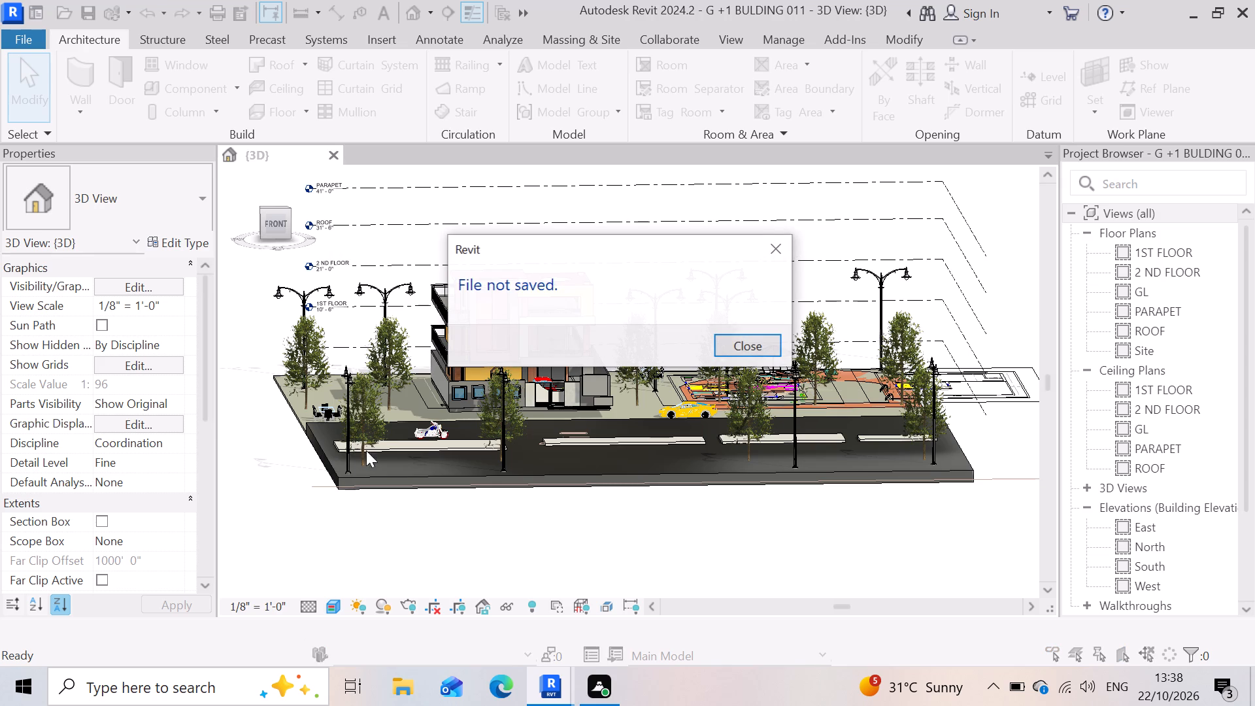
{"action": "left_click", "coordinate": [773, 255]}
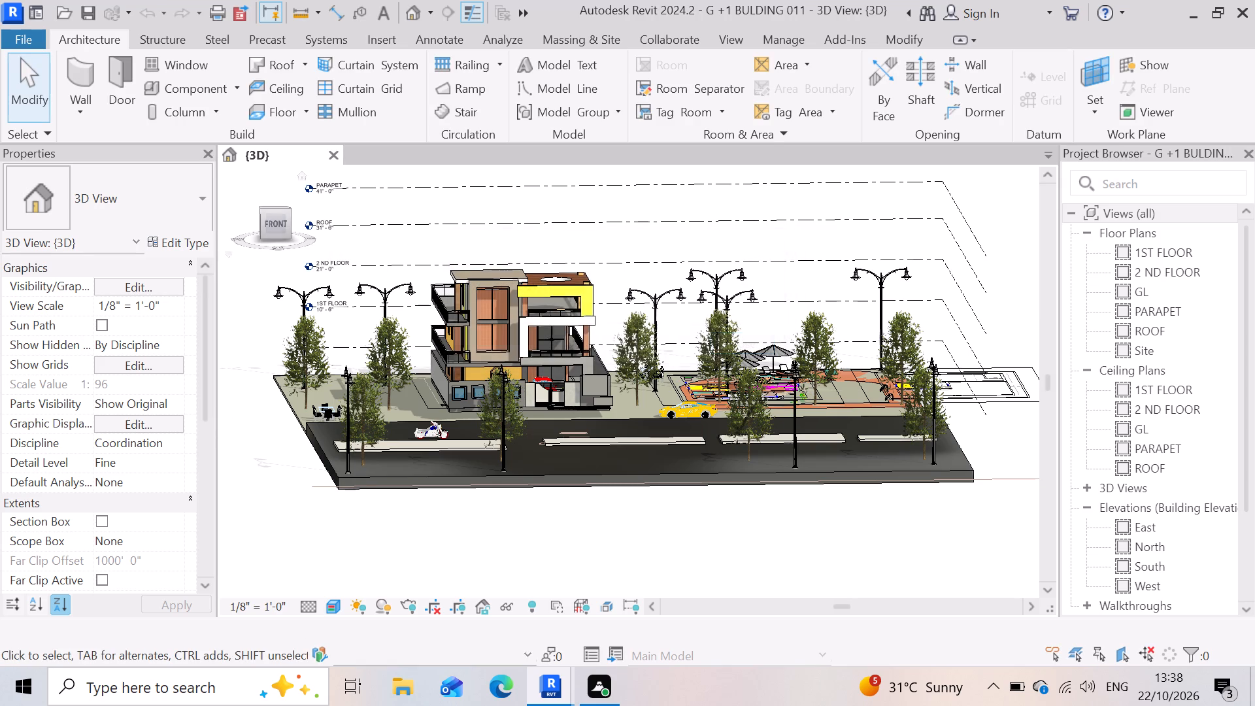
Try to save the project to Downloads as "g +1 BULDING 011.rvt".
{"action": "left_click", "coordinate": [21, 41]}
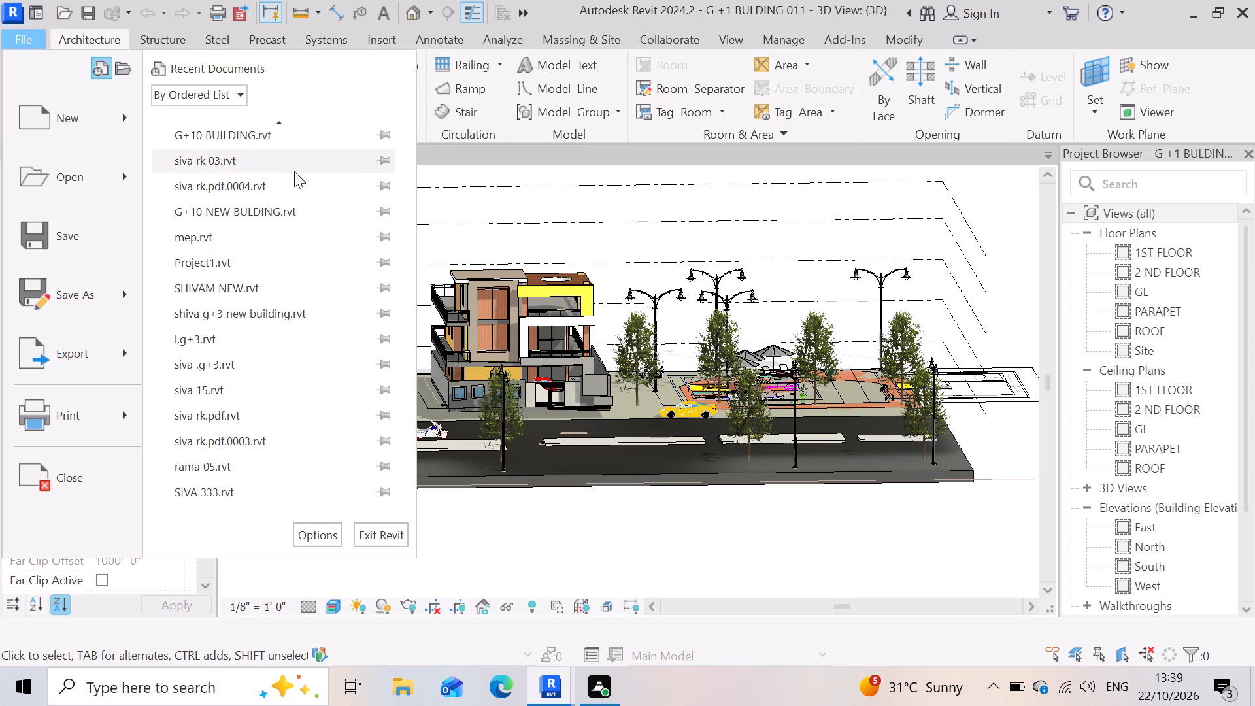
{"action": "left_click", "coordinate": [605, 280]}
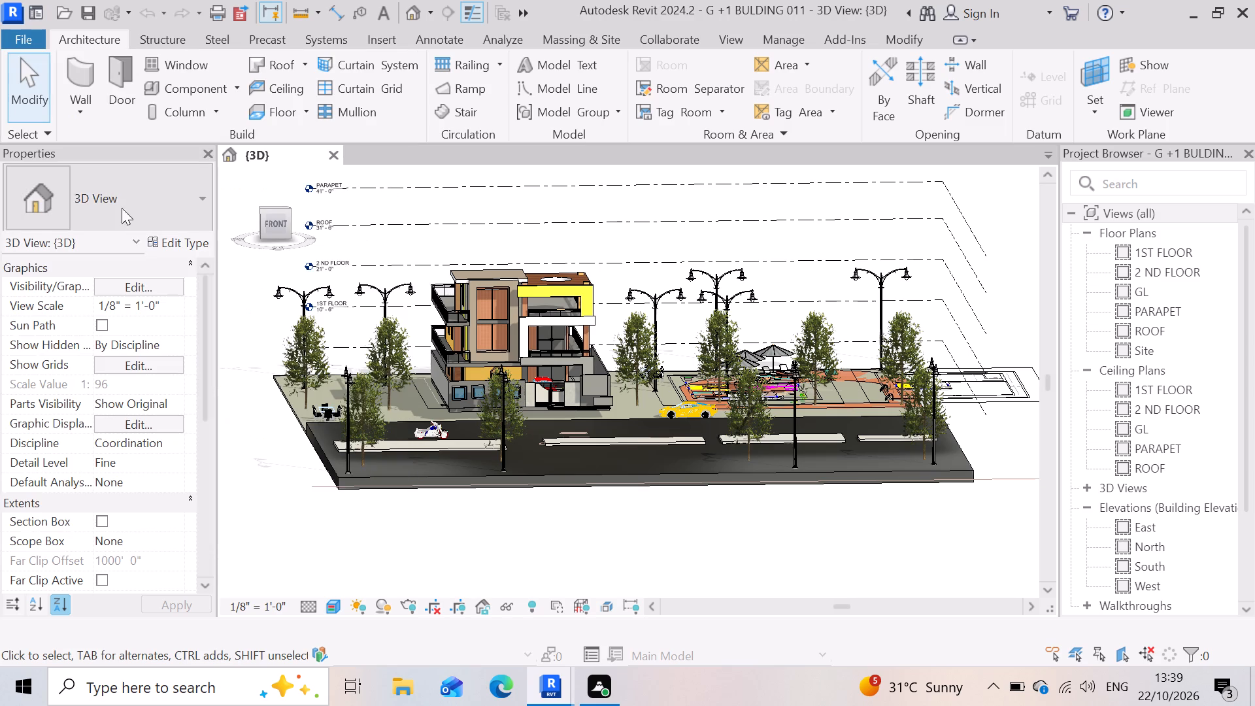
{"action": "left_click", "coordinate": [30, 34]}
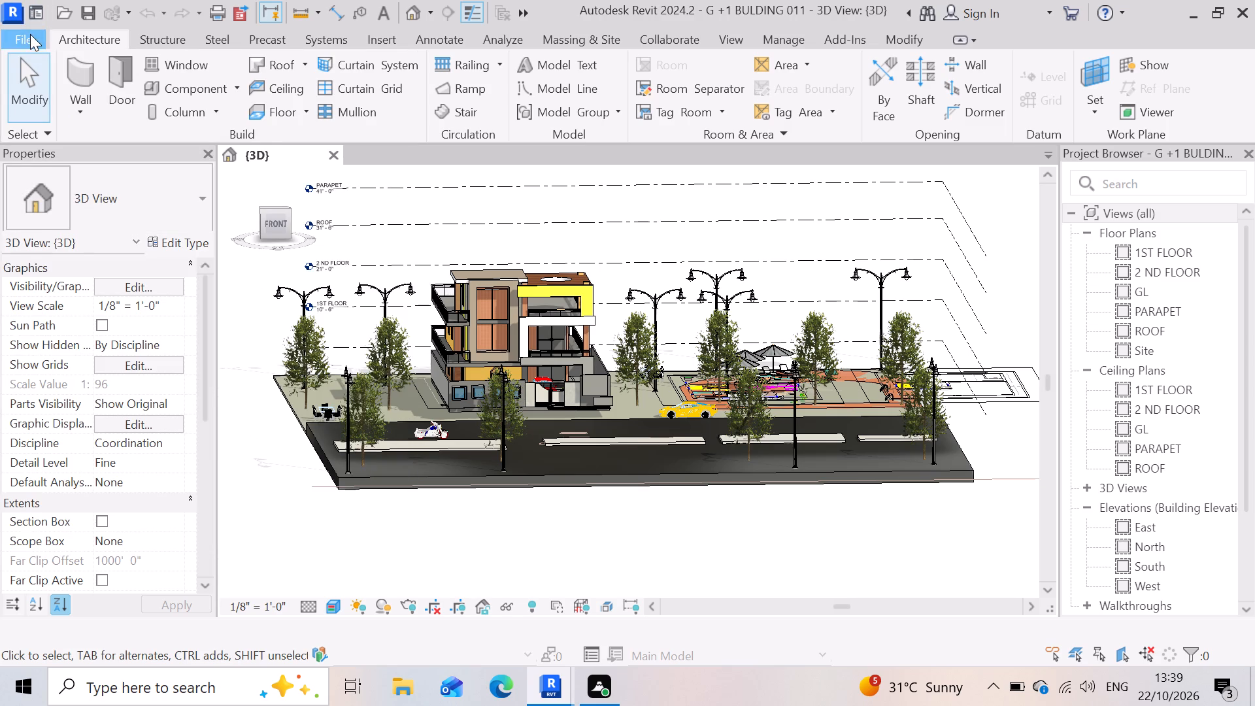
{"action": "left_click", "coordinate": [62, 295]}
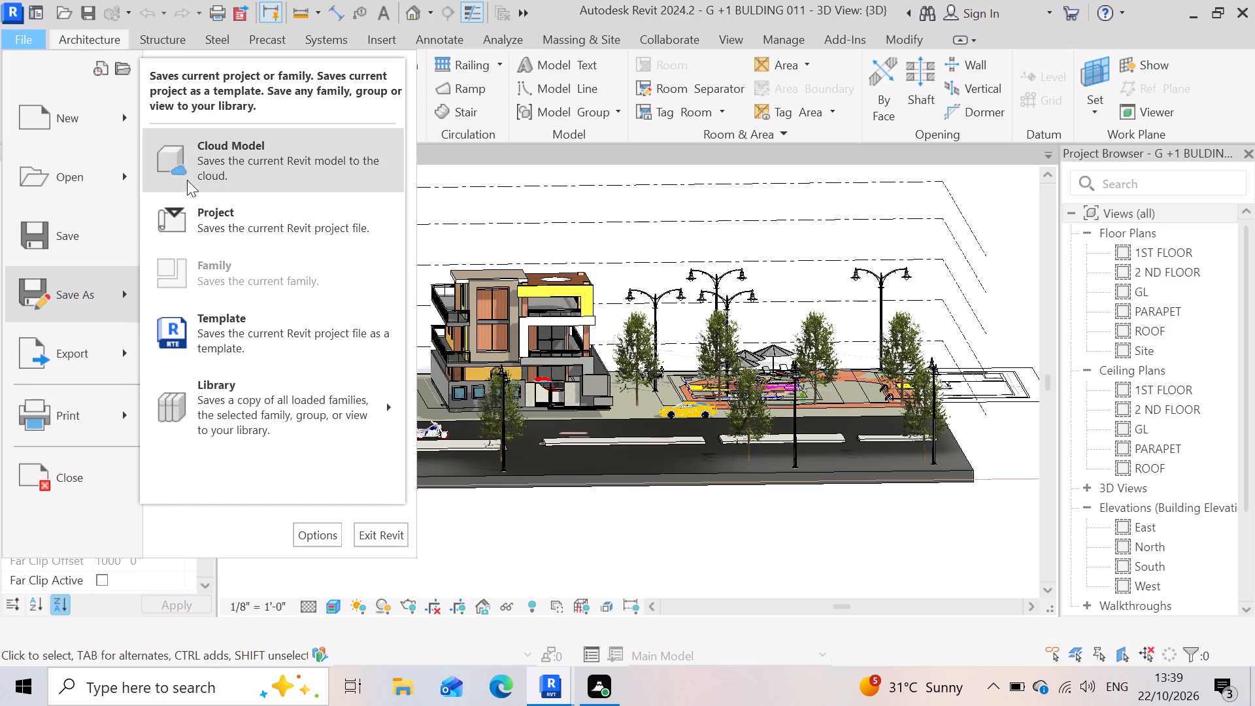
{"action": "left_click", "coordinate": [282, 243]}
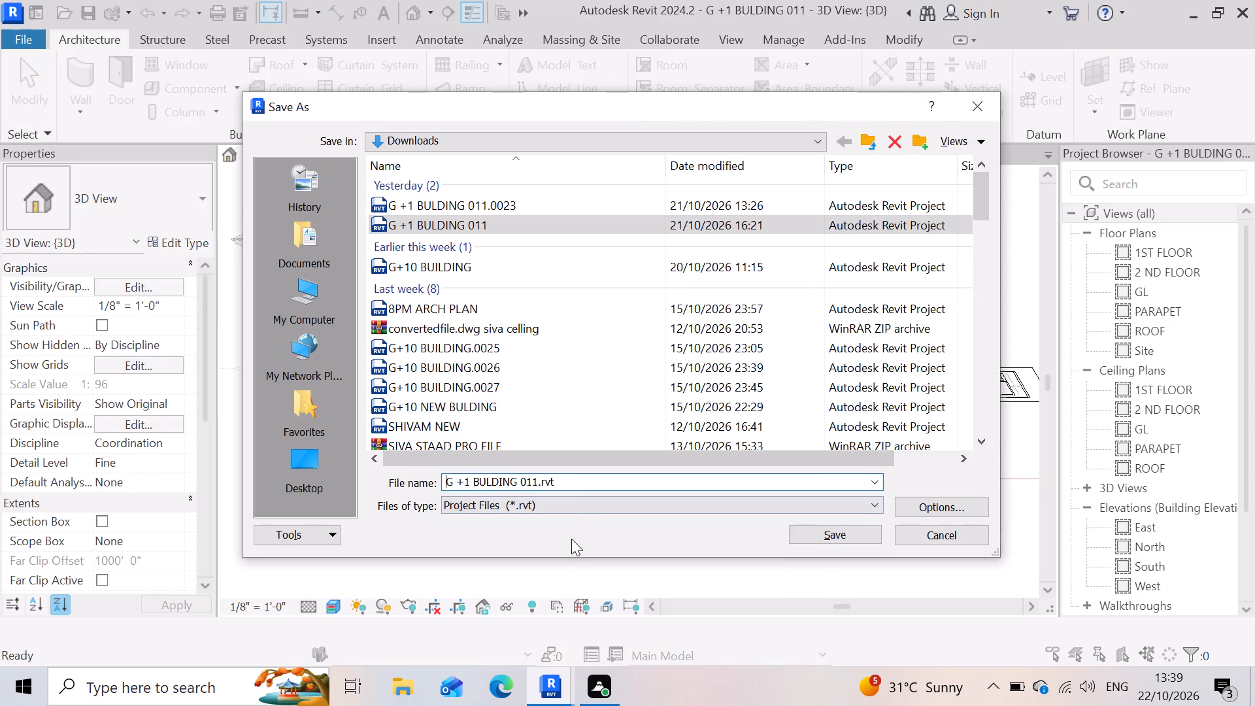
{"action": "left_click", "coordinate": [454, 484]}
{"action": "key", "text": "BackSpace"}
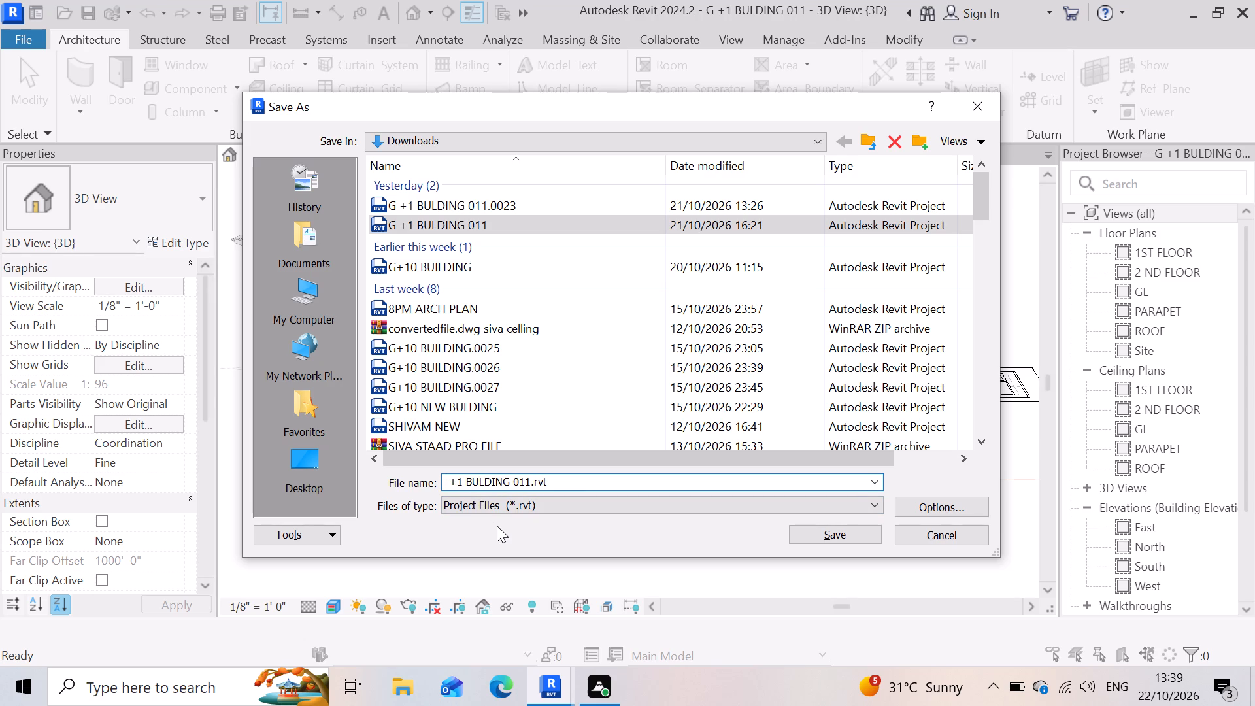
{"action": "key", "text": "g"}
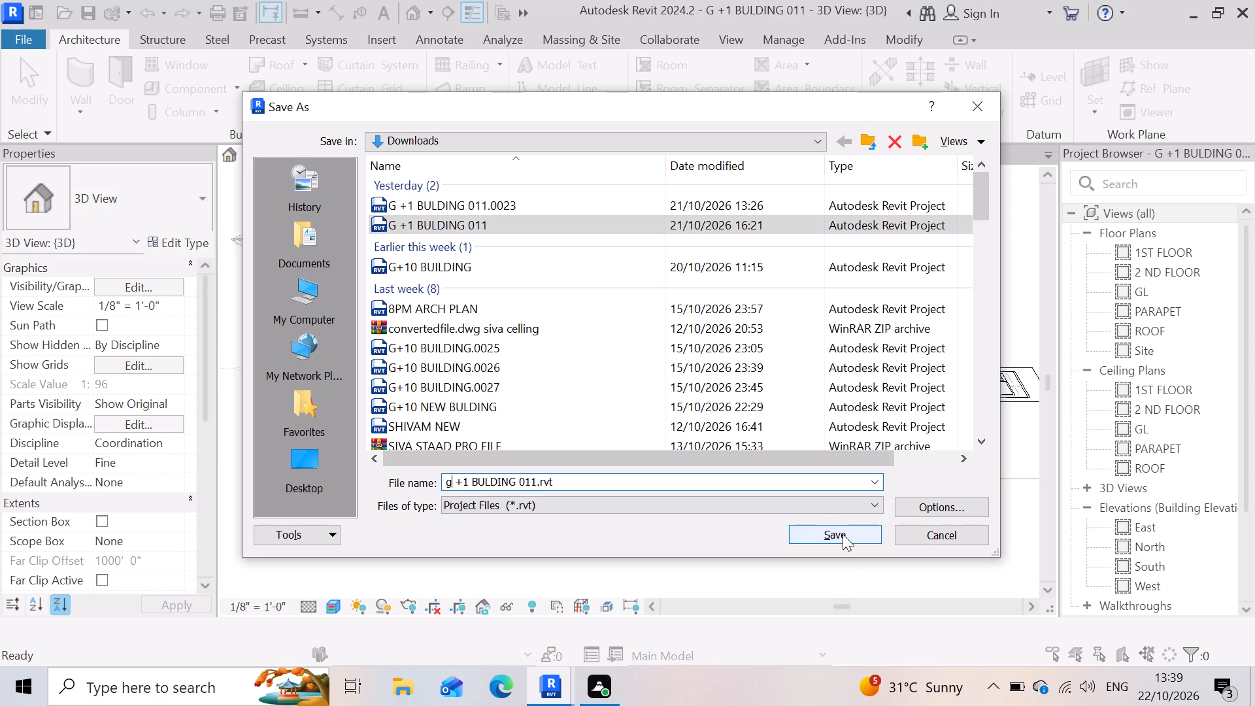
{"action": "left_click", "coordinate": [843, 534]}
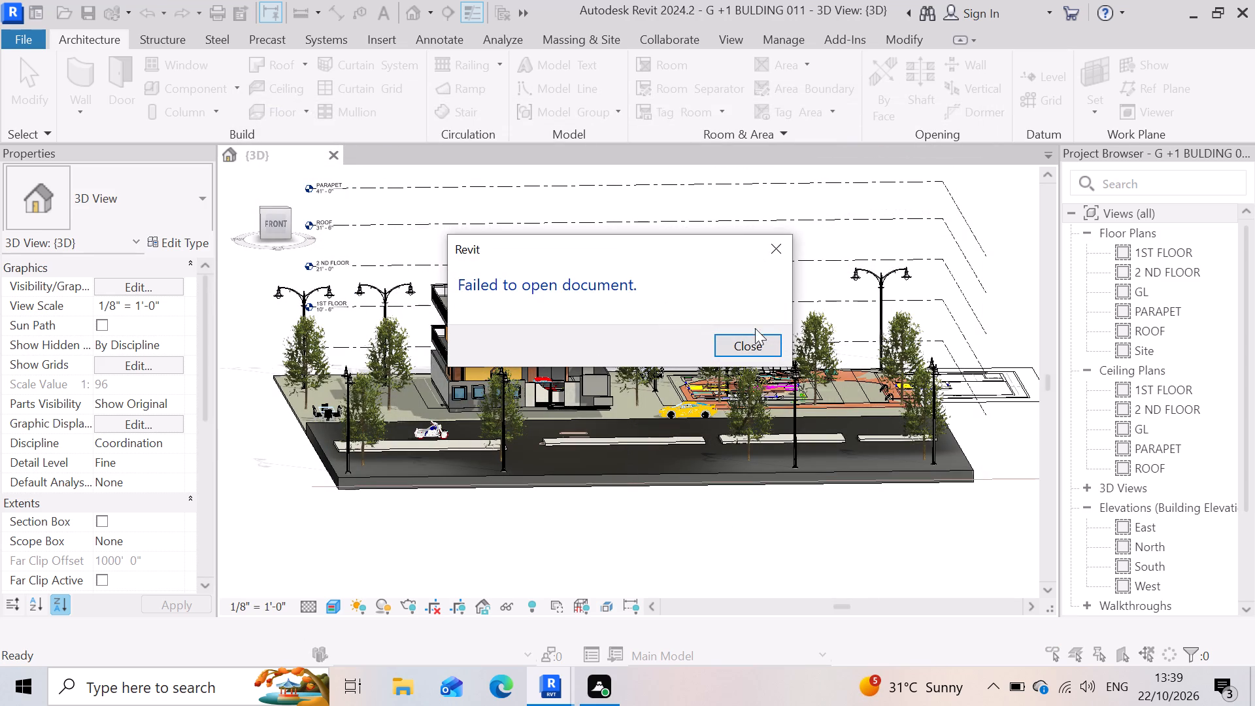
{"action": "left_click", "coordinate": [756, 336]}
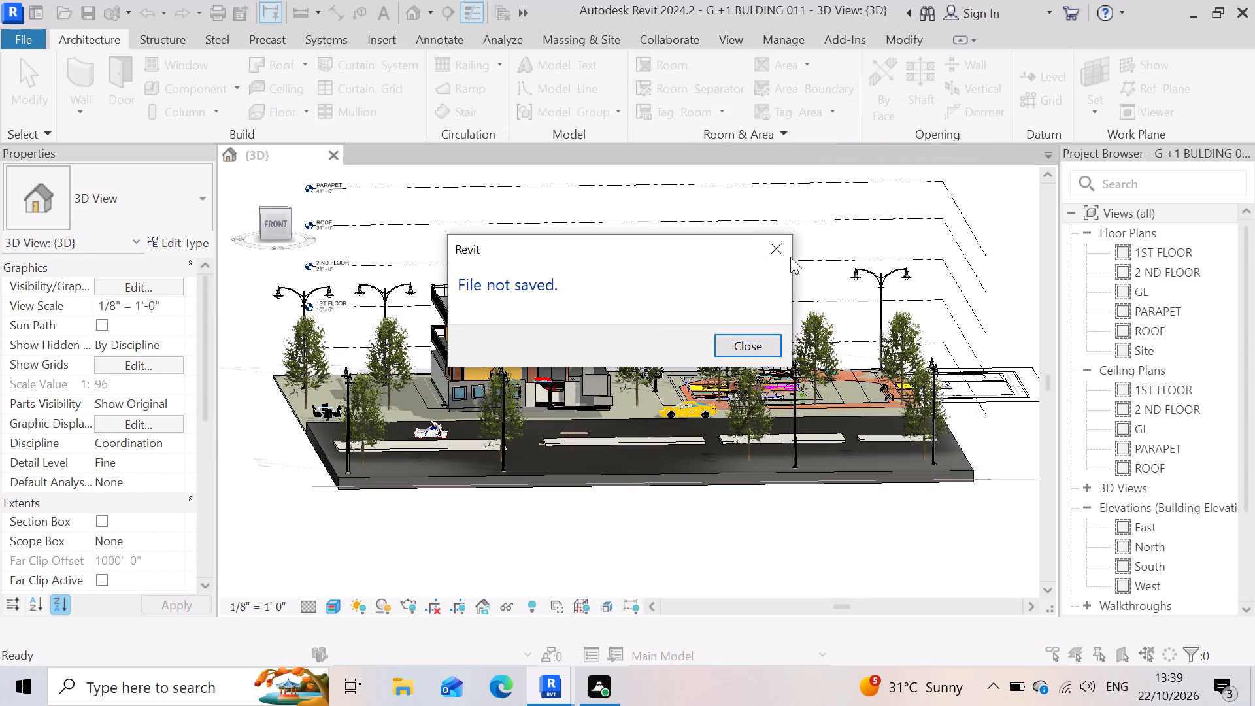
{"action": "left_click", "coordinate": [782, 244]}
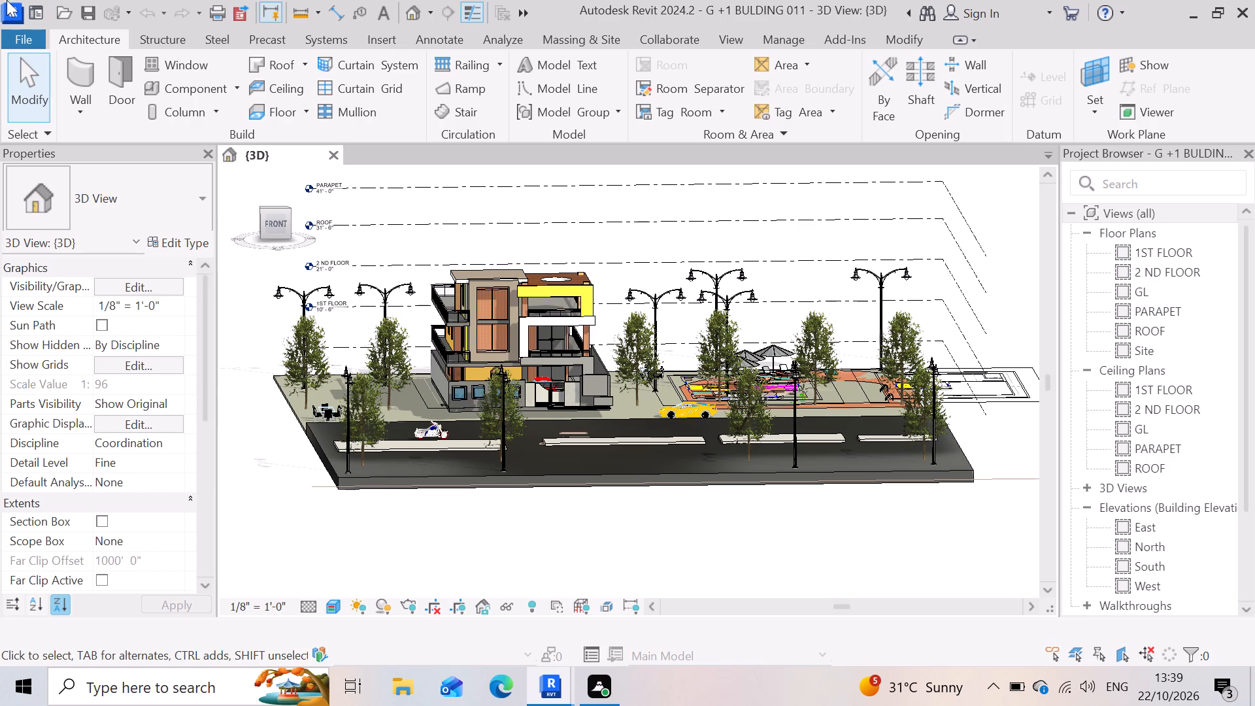
Save the project as a new project file in Downloads named "siva new G+1 BUILDING".
{"action": "left_click", "coordinate": [27, 36]}
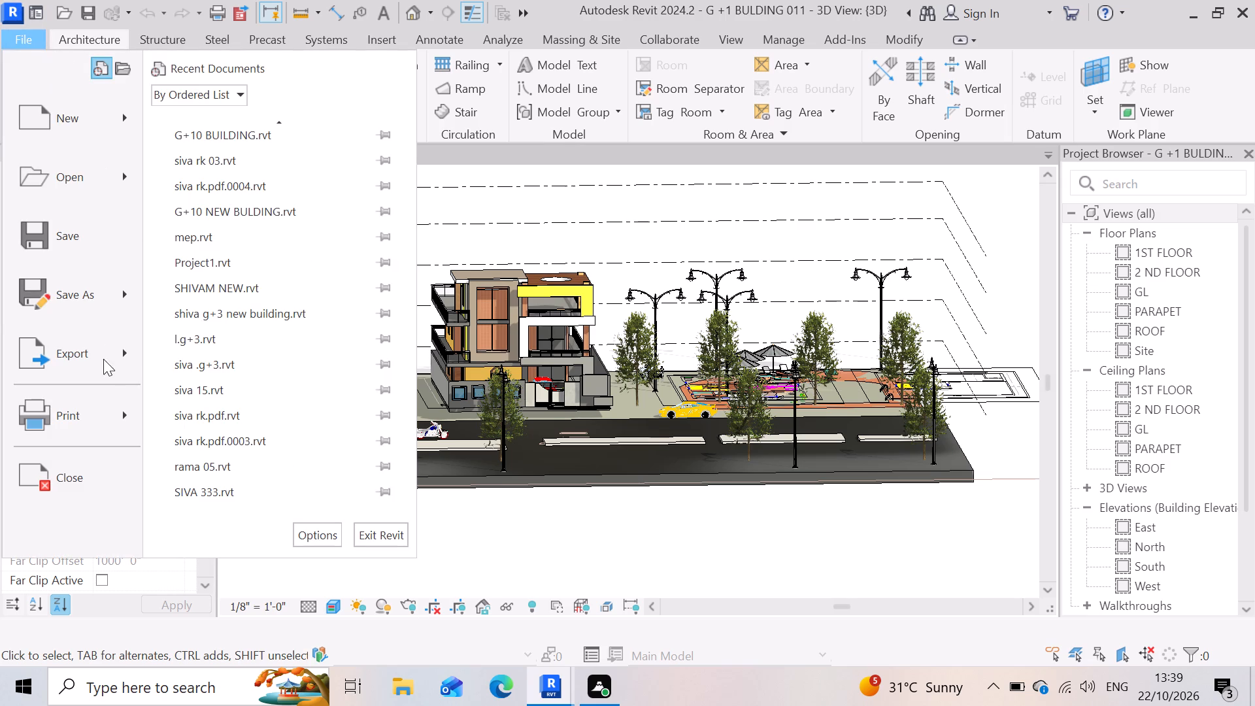
{"action": "left_click", "coordinate": [80, 294]}
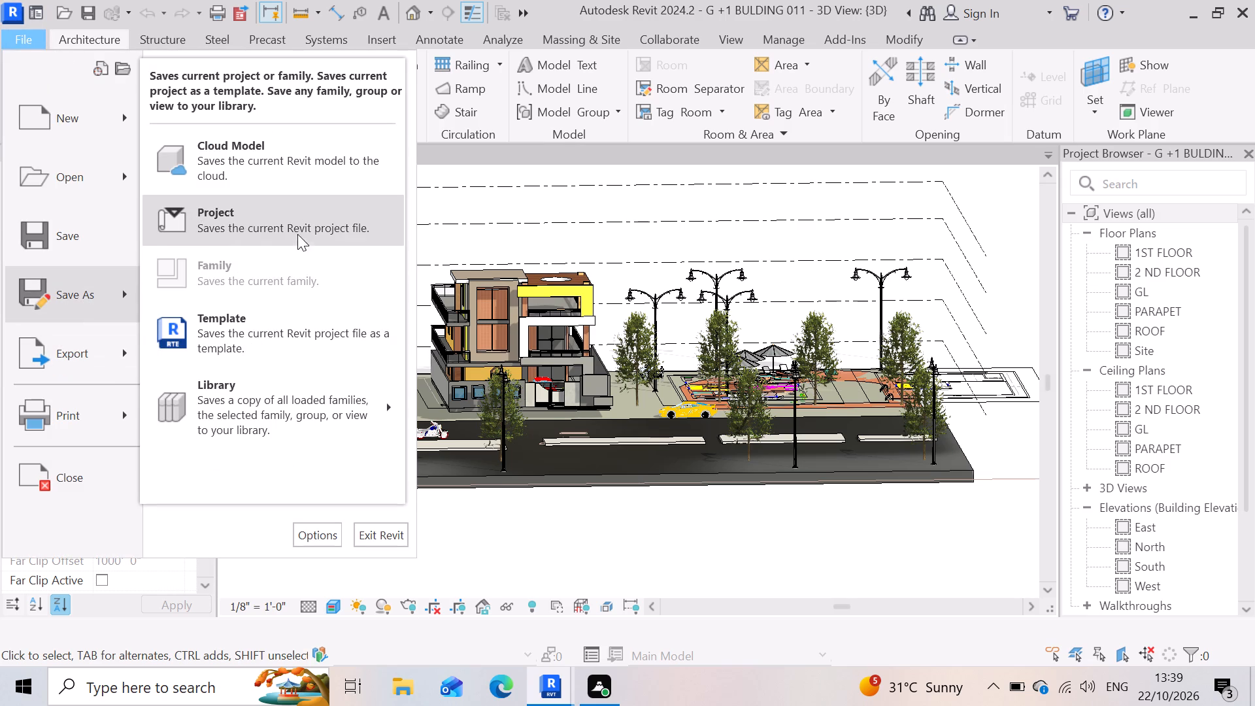
{"action": "left_click", "coordinate": [296, 228]}
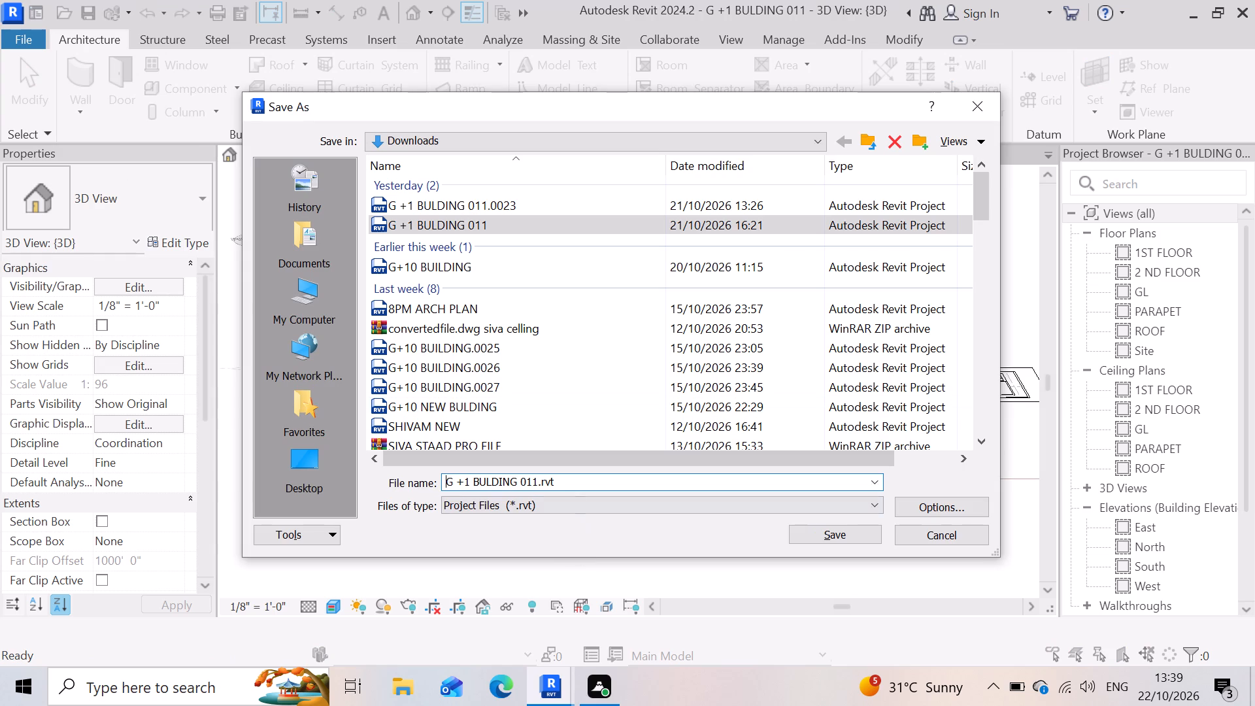
{"action": "left_click", "coordinate": [571, 477]}
{"action": "key", "text": "BackSpace"}
{"action": "key", "text": "BackSpace"}
{"action": "key", "text": "BackSpace"}
{"action": "key", "text": "BackSpace"}
{"action": "key", "text": "BackSpace"}
{"action": "key", "text": "BackSpace"}
{"action": "key", "text": "BackSpace"}
{"action": "key", "text": "BackSpace"}
{"action": "key", "text": "BackSpace"}
{"action": "key", "text": "BackSpace"}
{"action": "key", "text": "BackSpace"}
{"action": "key", "text": "BackSpace"}
{"action": "key", "text": "BackSpace"}
{"action": "key", "text": "BackSpace"}
{"action": "key", "text": "BackSpace"}
{"action": "key", "text": "BackSpace"}
{"action": "key", "text": "BackSpace"}
{"action": "key", "text": "BackSpace"}
{"action": "key", "text": "BackSpace"}
{"action": "key", "text": "BackSpace"}
{"action": "type", "text": "siva"}
{"action": "key", "text": "space"}
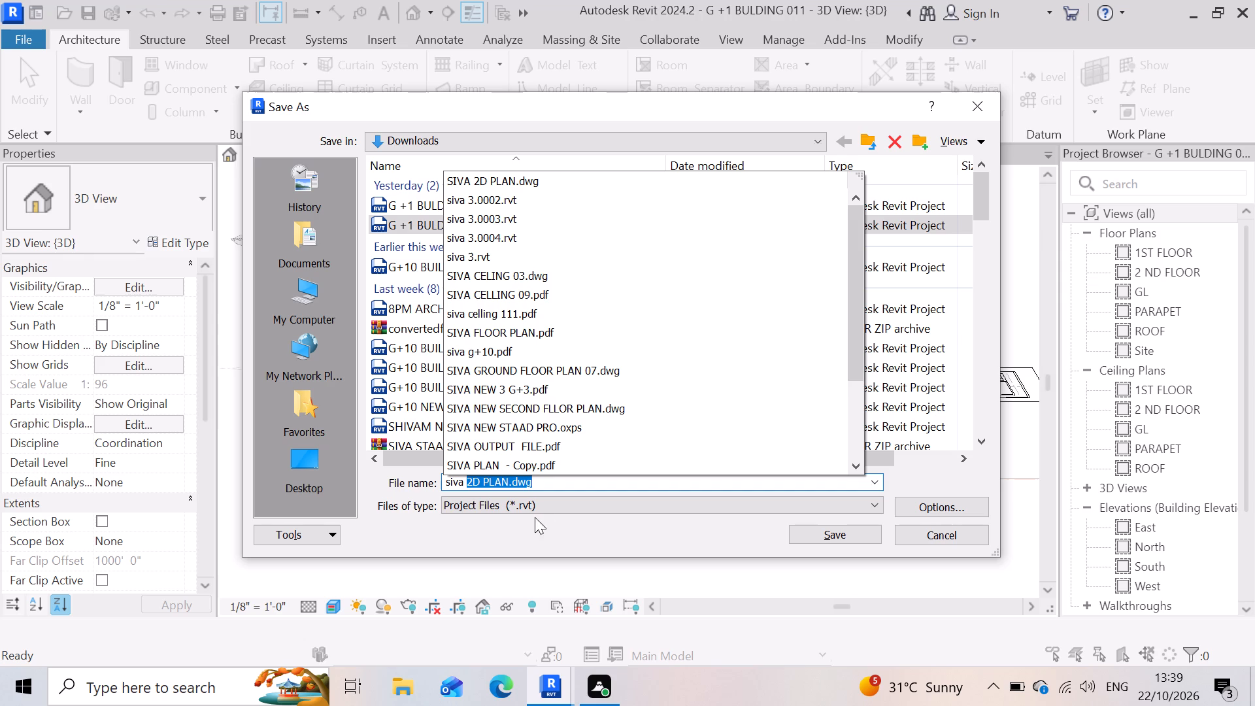
{"action": "left_click", "coordinate": [569, 485]}
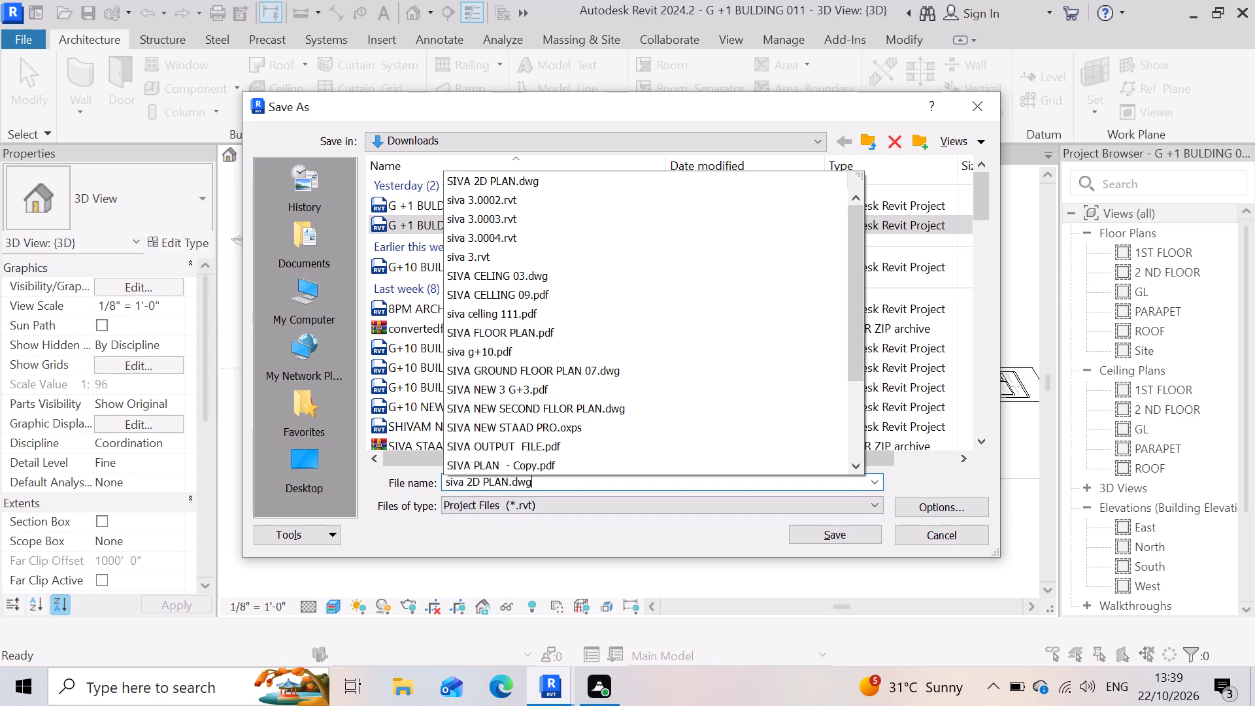
{"action": "key", "text": "BackSpace"}
{"action": "key", "text": "BackSpace"}
{"action": "key", "text": "BackSpace"}
{"action": "key", "text": "BackSpace"}
{"action": "key", "text": "BackSpace"}
{"action": "key", "text": "BackSpace"}
{"action": "key", "text": "BackSpace"}
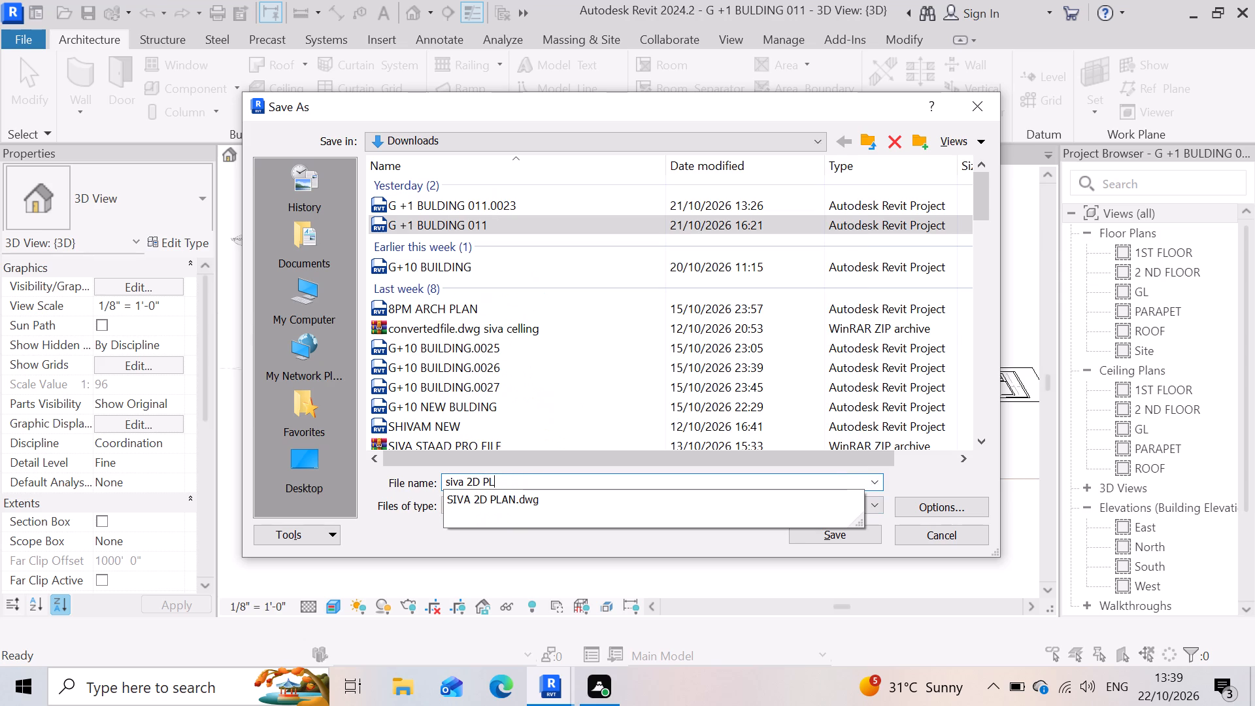
{"action": "key", "text": "BackSpace"}
{"action": "key", "text": "BackSpace"}
{"action": "key", "text": "BackSpace"}
{"action": "key", "text": "BackSpace"}
{"action": "key", "text": "space"}
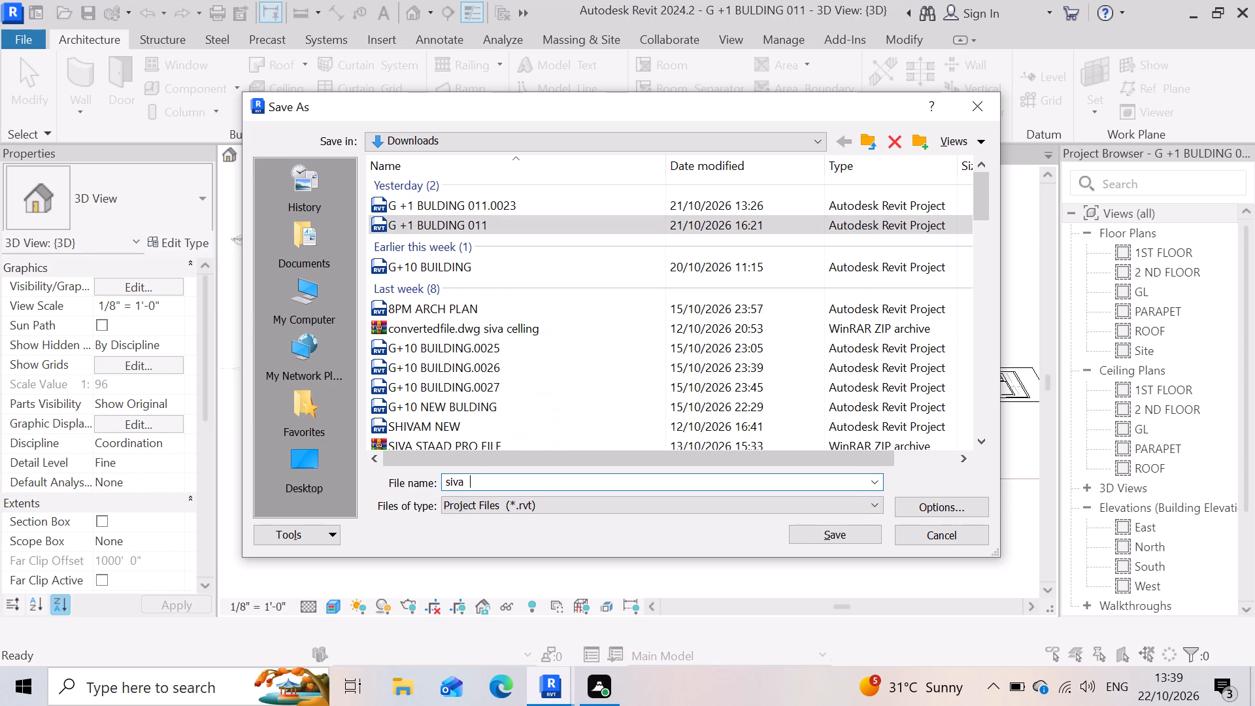
{"action": "type", "text": "new"}
{"action": "key", "text": "space"}
{"action": "key", "text": "g"}
{"action": "key", "text": "shift+plus"}
{"action": "key", "text": "1"}
{"action": "key", "text": "space"}
{"action": "type", "text": "BUILS"}
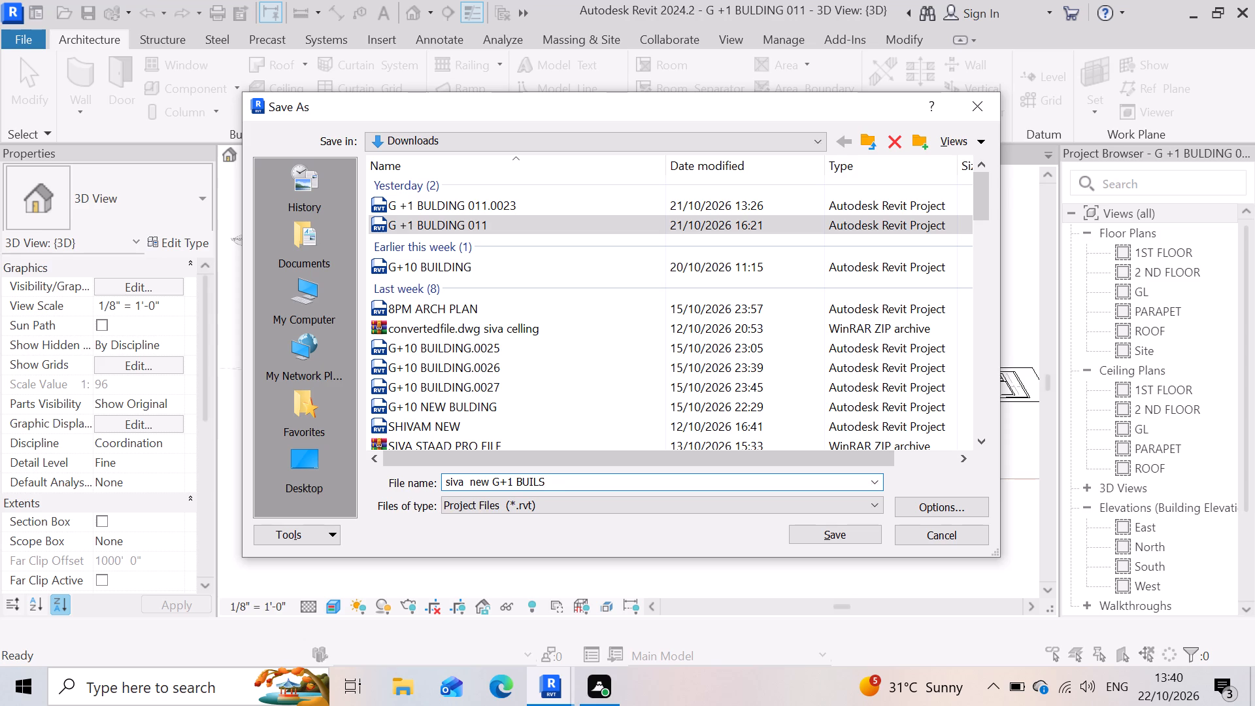
{"action": "key", "text": "BackSpace"}
{"action": "key", "text": "BackSpace"}
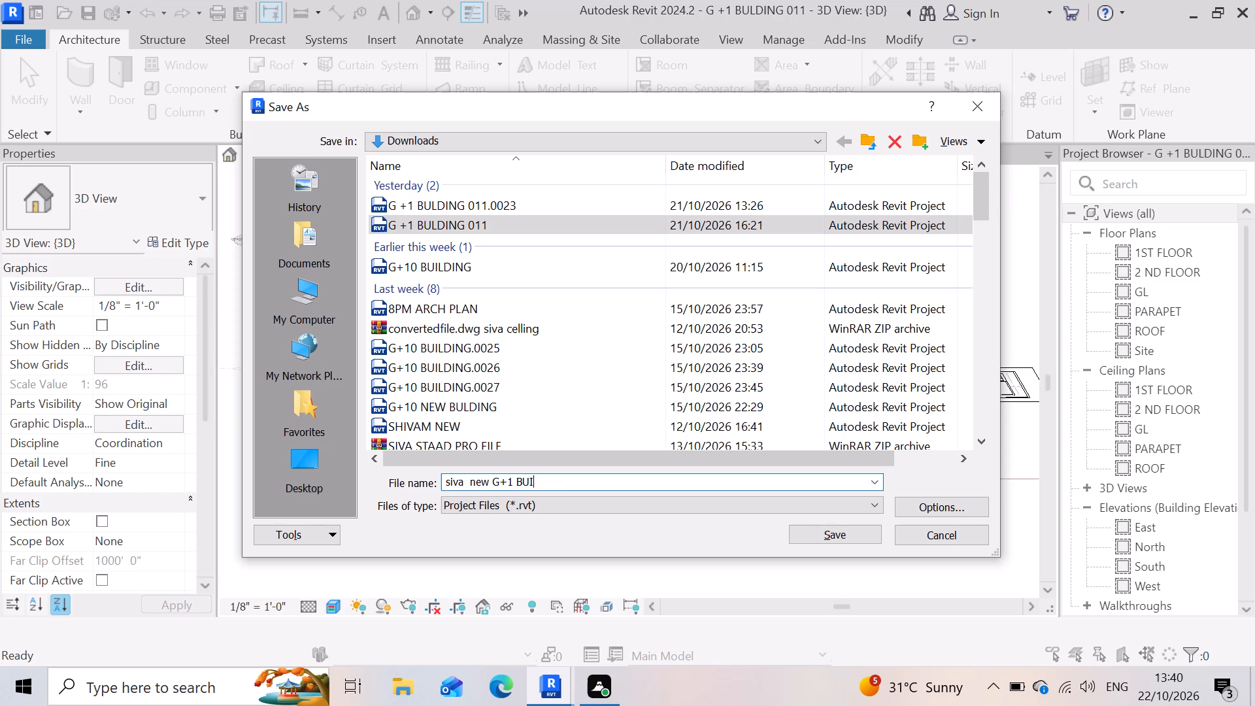
{"action": "type", "text": "LDING"}
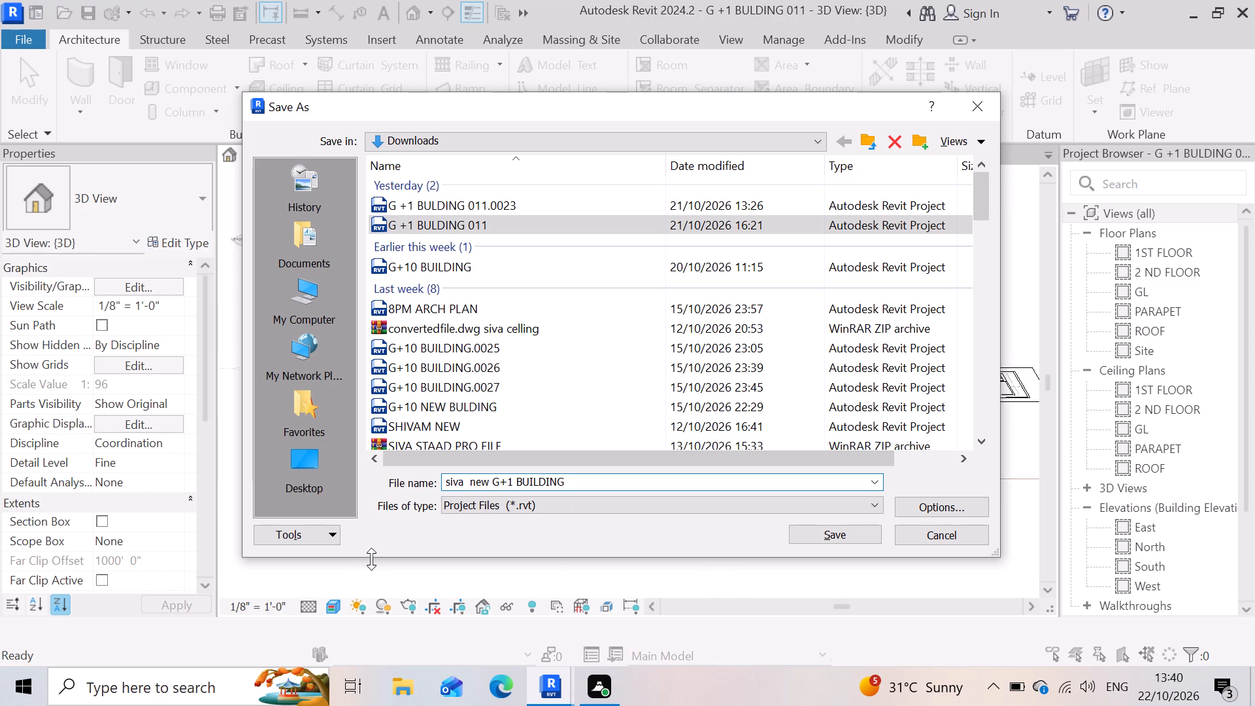
{"action": "left_click", "coordinate": [831, 542]}
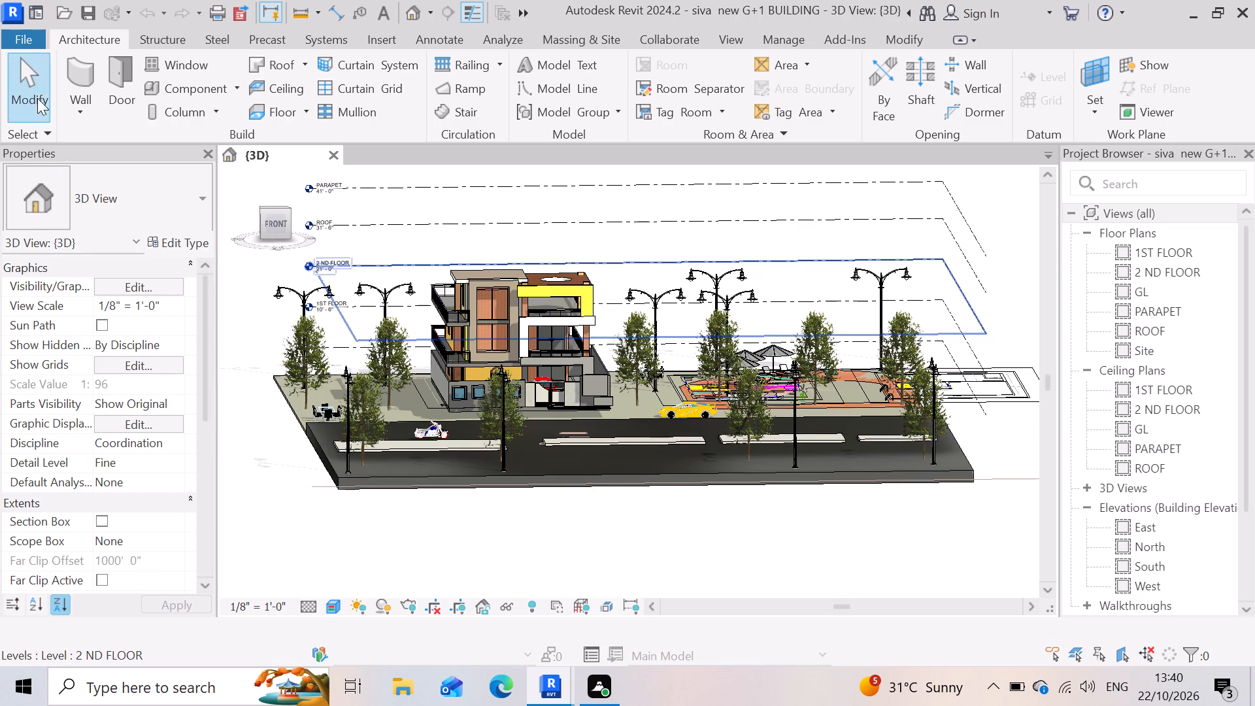
Switch to the other Revit window, which holds the original G +1 BULDING 011 model.
{"action": "left_click", "coordinate": [35, 42]}
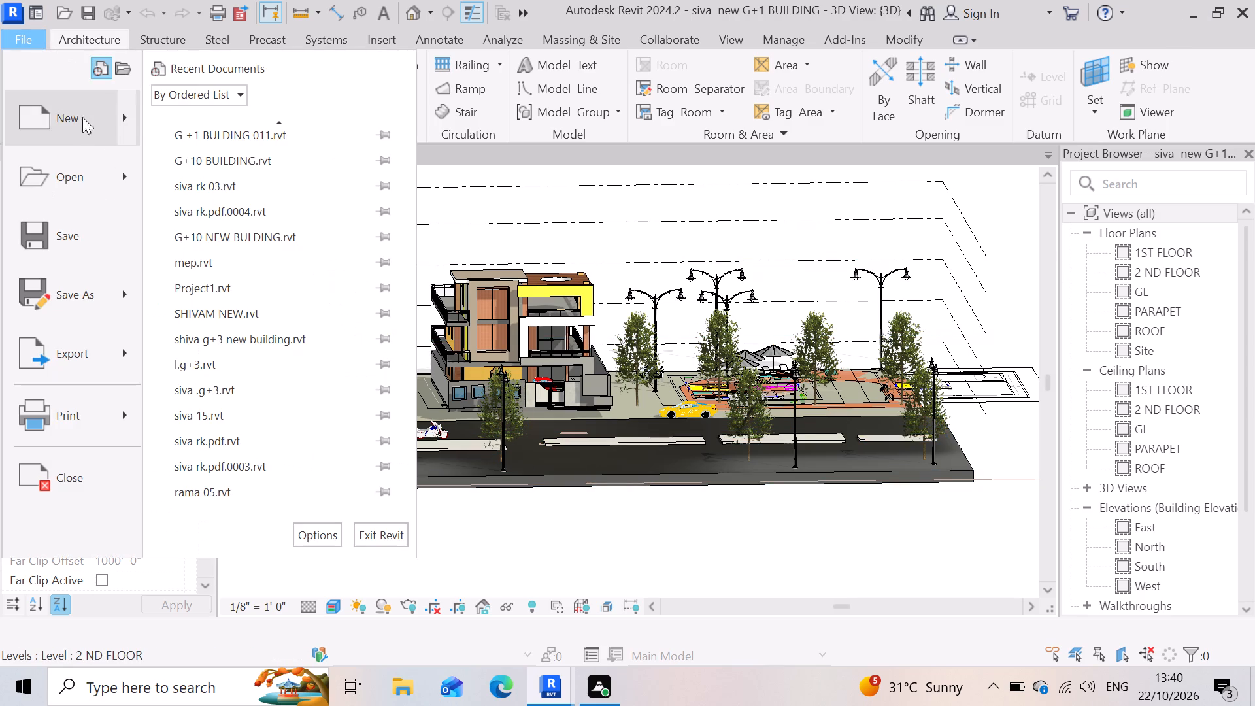
{"action": "left_click", "coordinate": [1254, 705]}
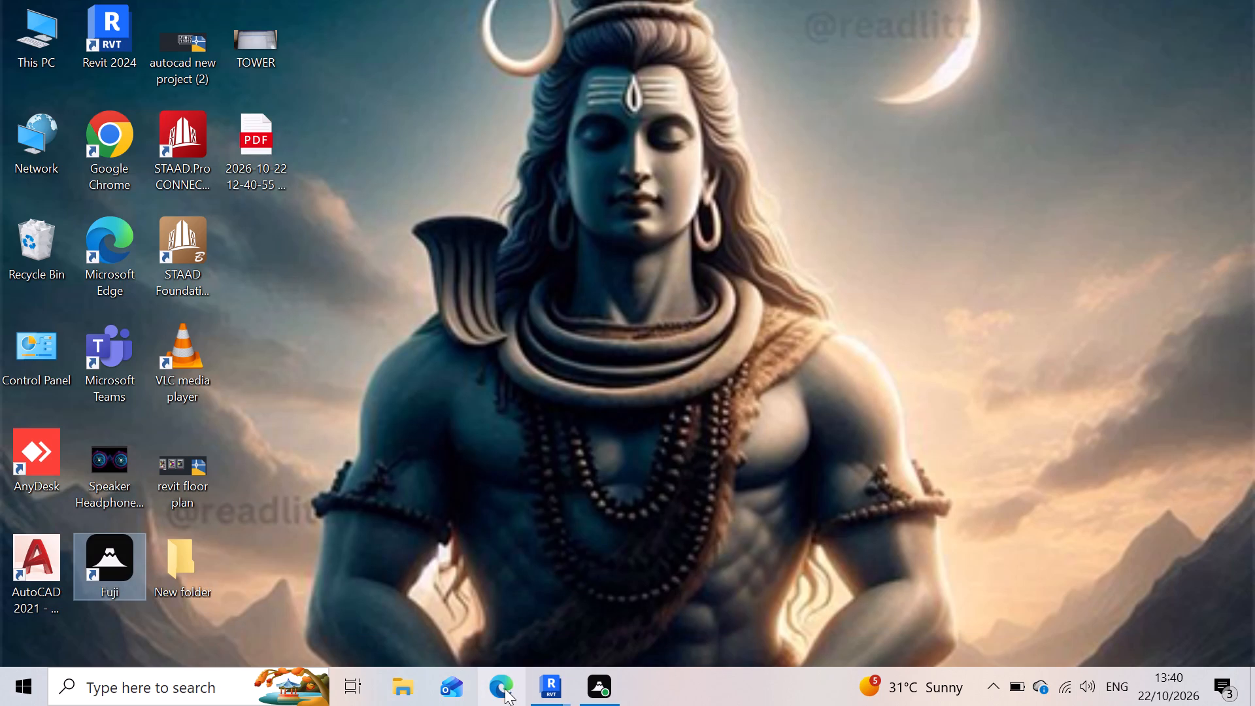
{"action": "left_click", "coordinate": [546, 699]}
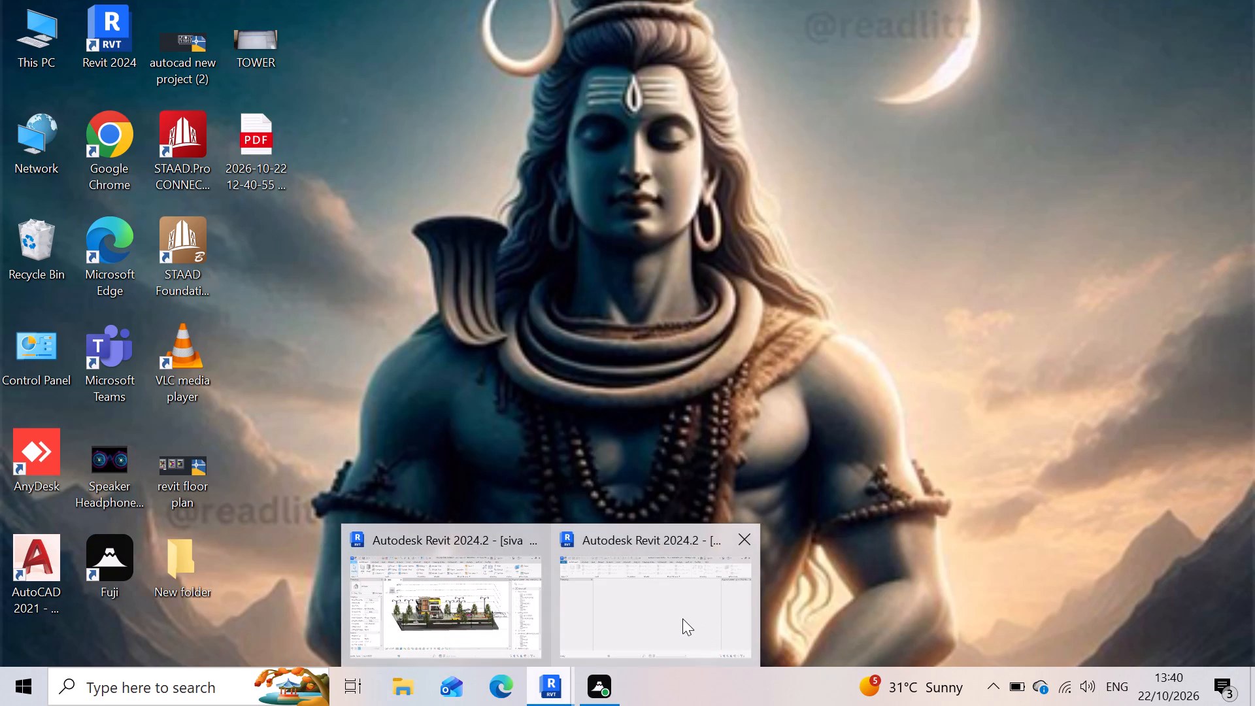
{"action": "left_click", "coordinate": [682, 618]}
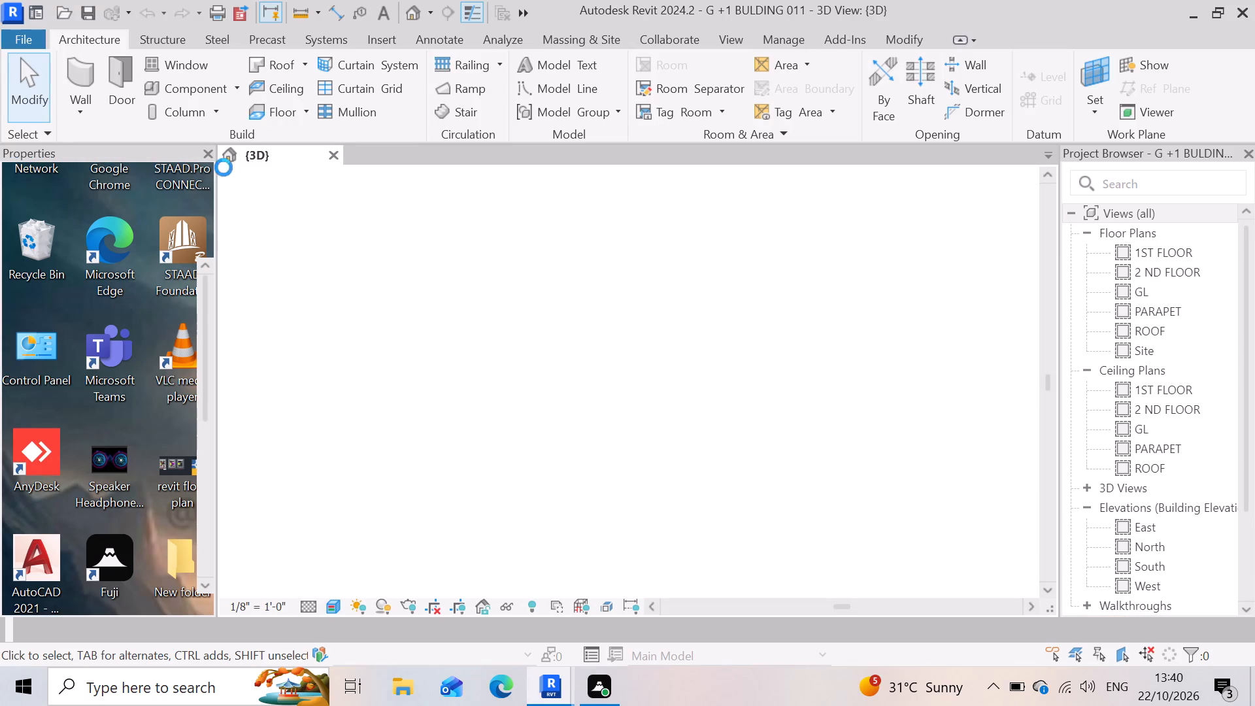
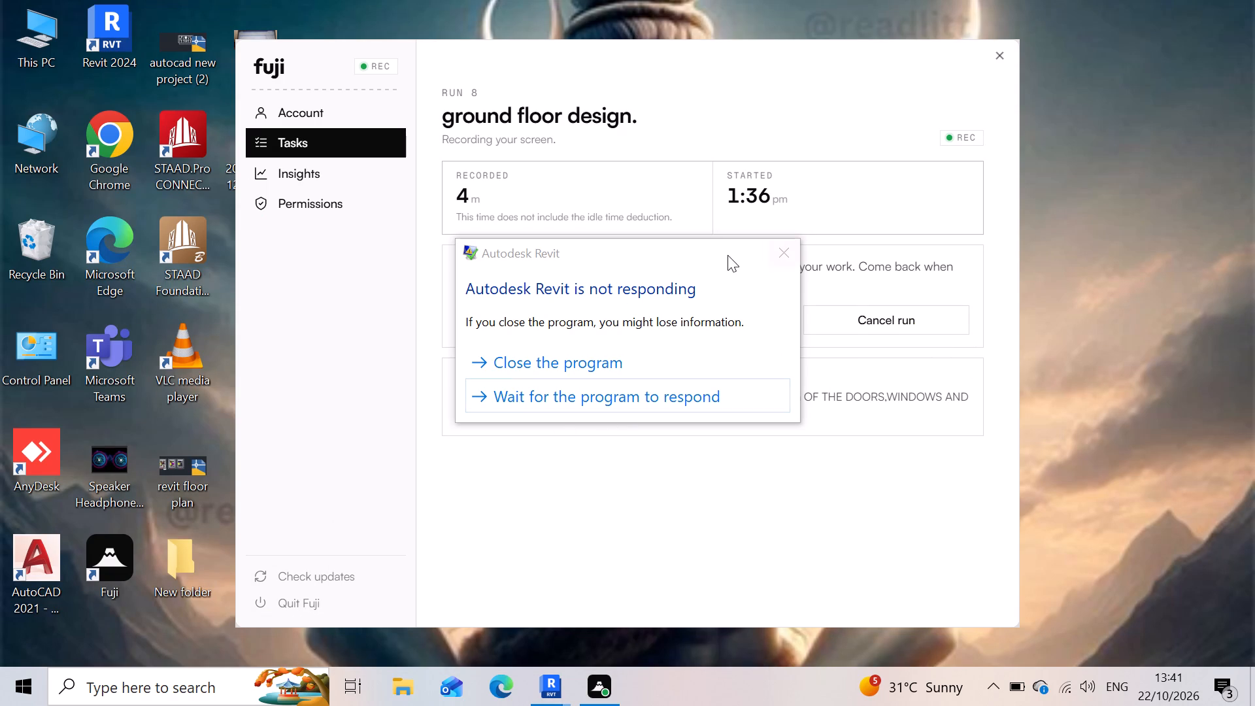
Dismiss the not-responding message and switch to the Revit window holding the "siva new G+1 BUILDING" model.
{"action": "left_click", "coordinate": [782, 252]}
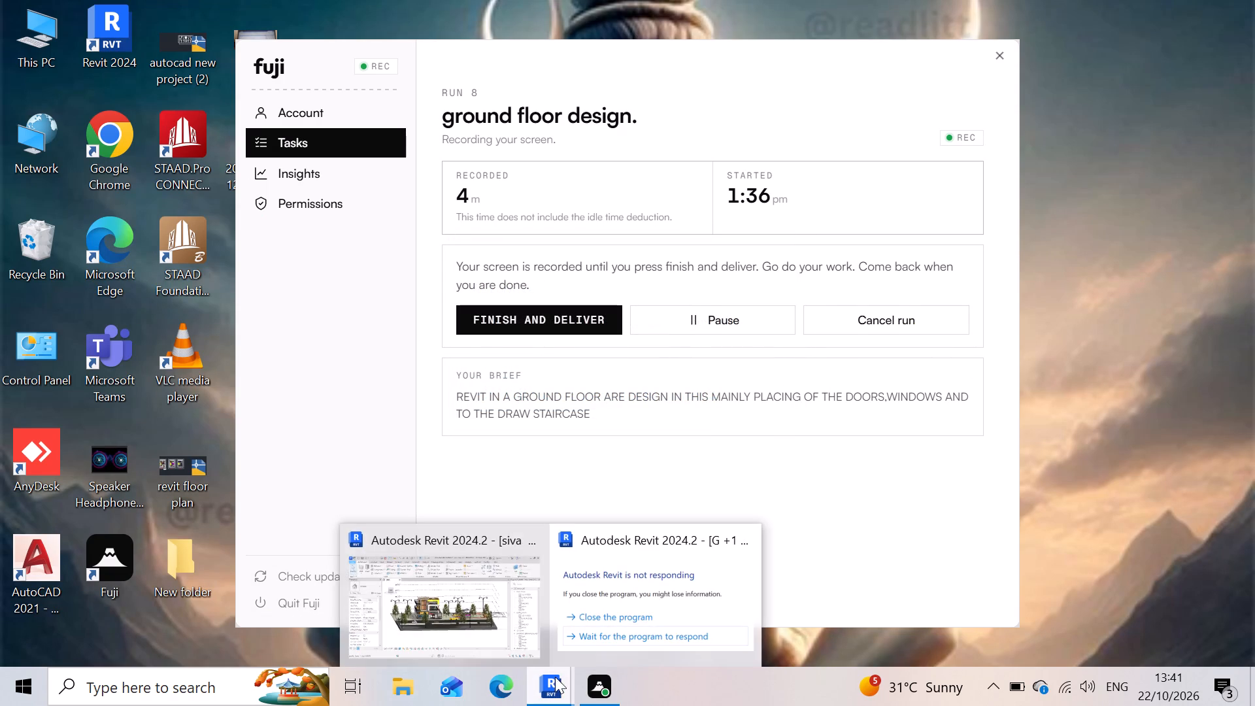
{"action": "left_click", "coordinate": [463, 621]}
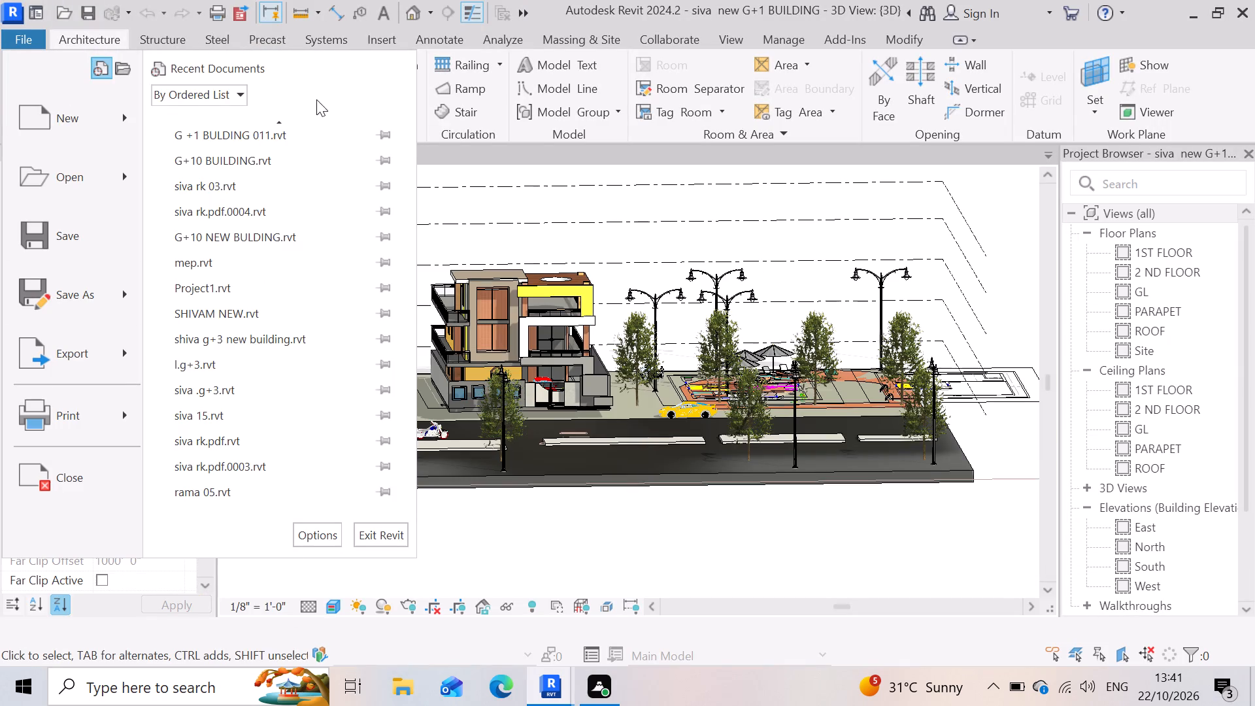
Create a new project from the "default.rte" template in the English-Imperial templates folder.
{"action": "double_click", "coordinate": [86, 120]}
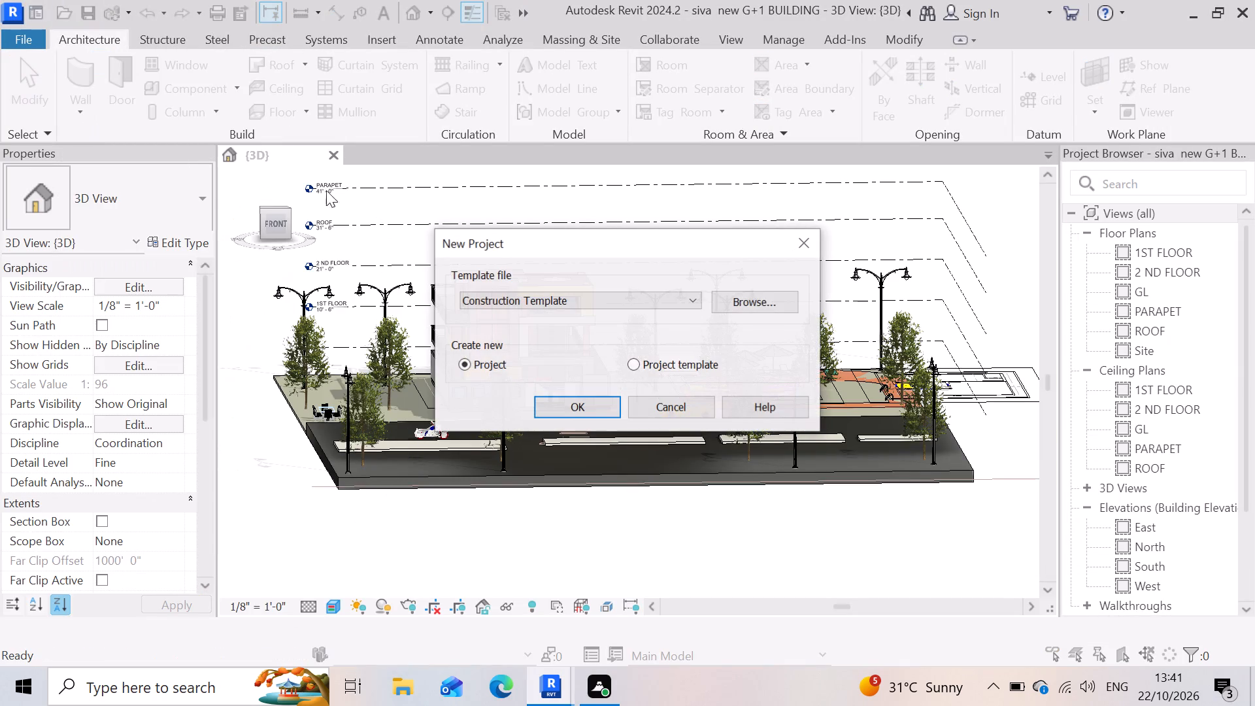
{"action": "left_click", "coordinate": [651, 297]}
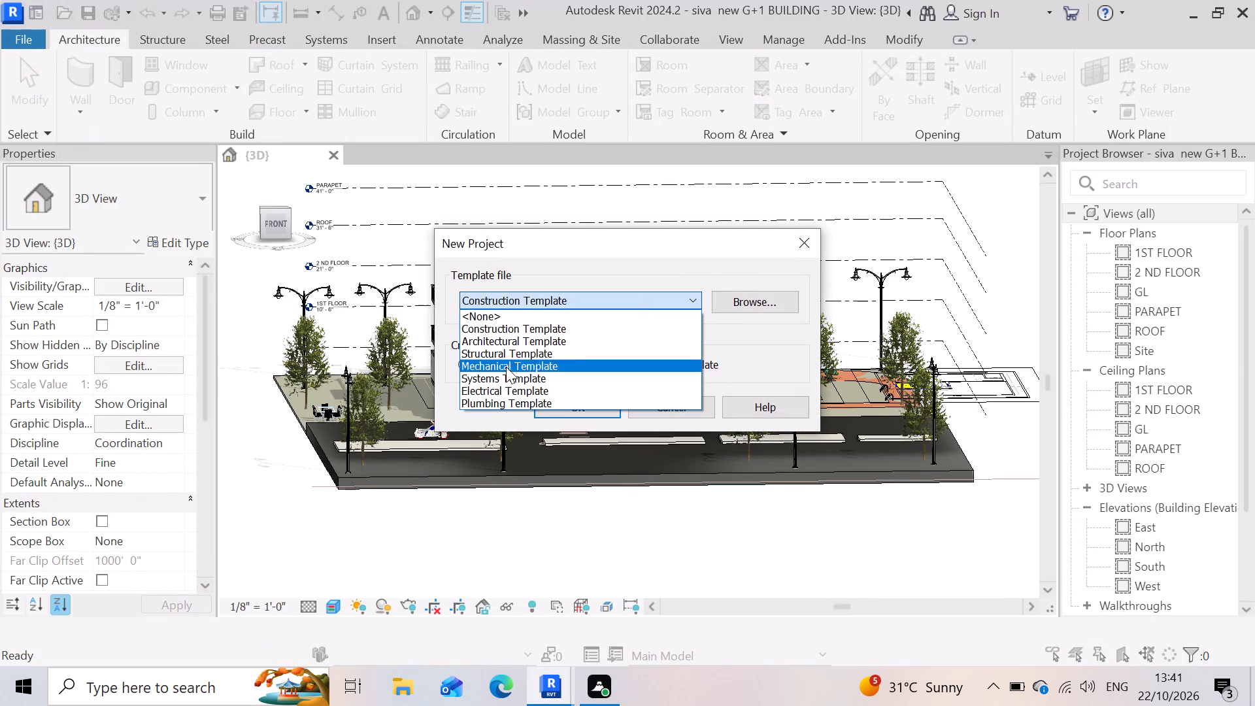
{"action": "left_click", "coordinate": [535, 343]}
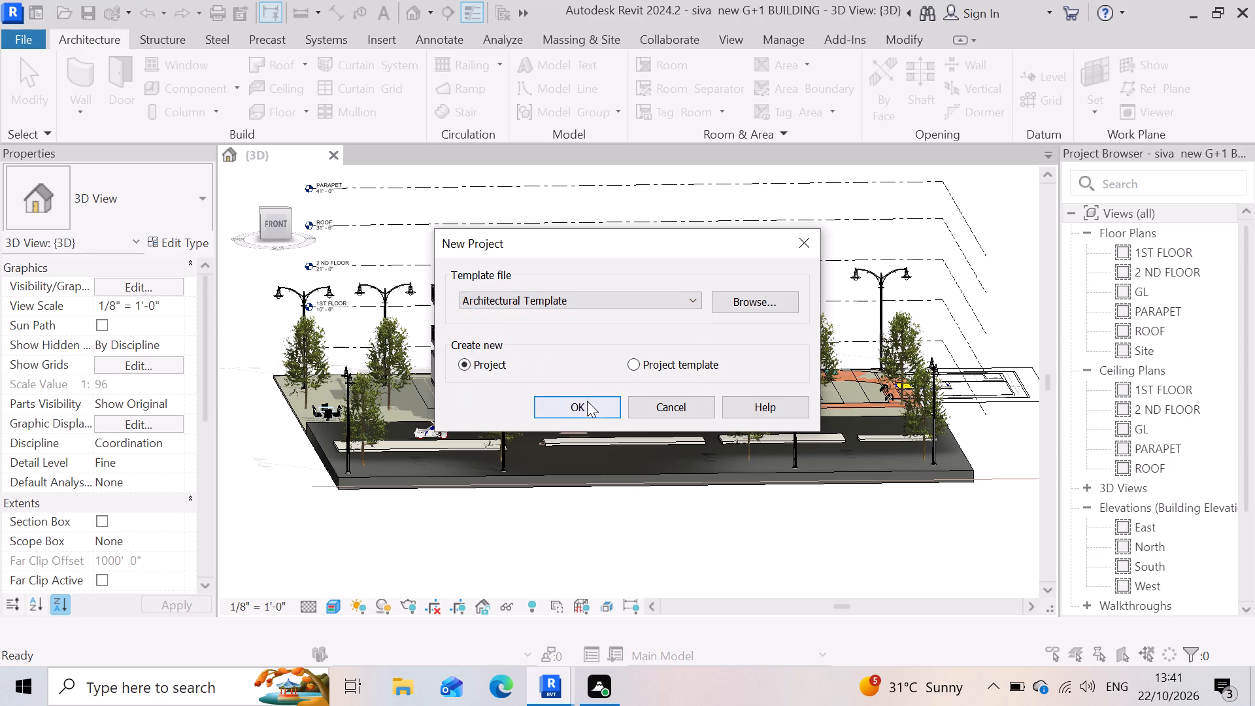
{"action": "left_click", "coordinate": [778, 304]}
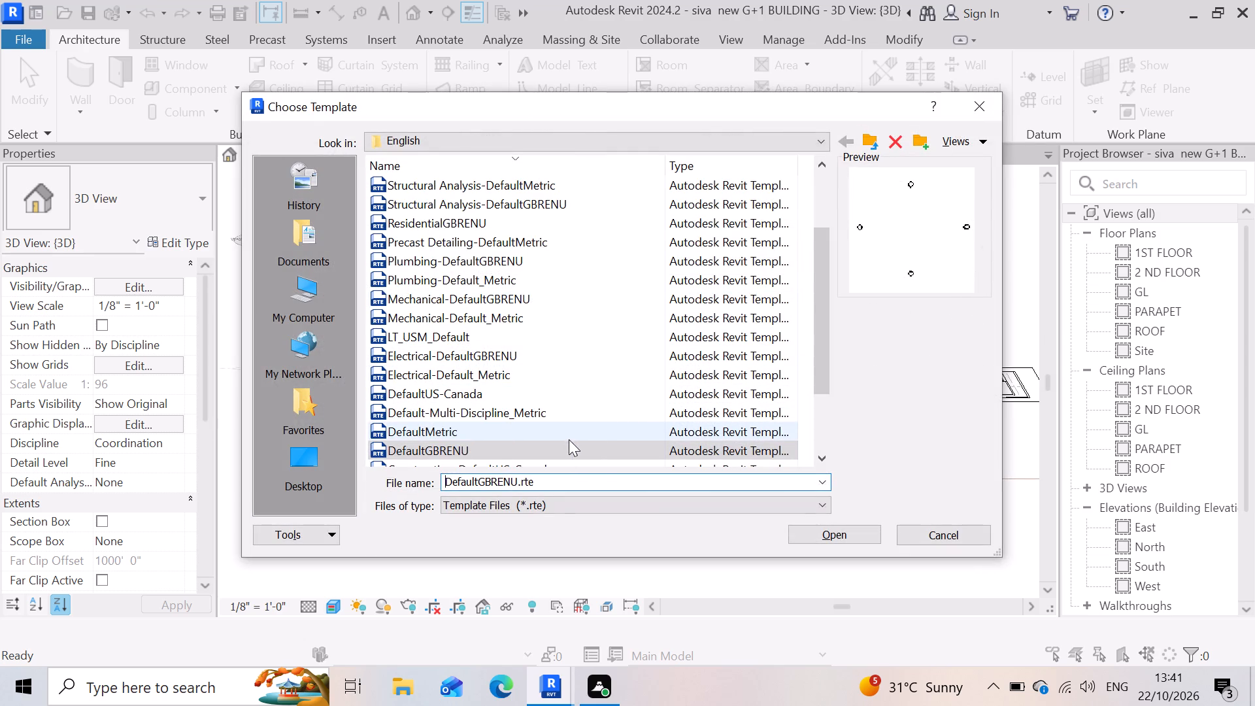
{"action": "scroll", "coordinate": [567, 407], "scroll_direction": "down", "scroll_amount": 9}
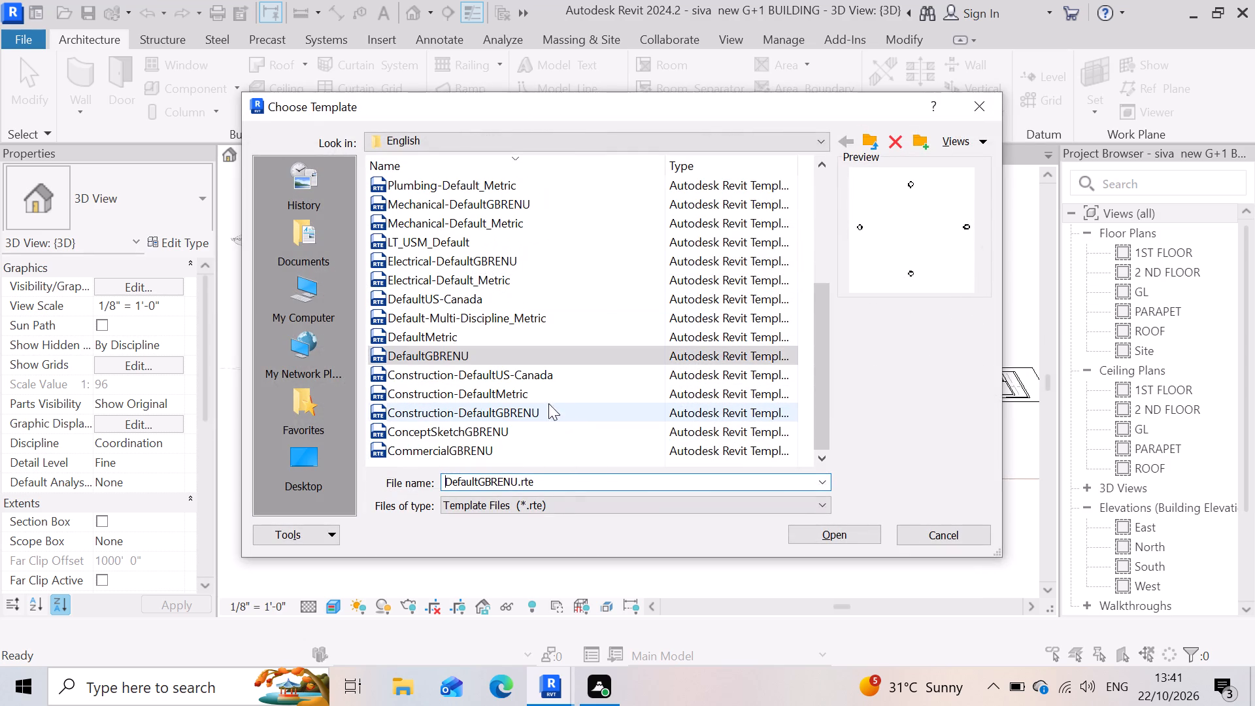
{"action": "scroll", "coordinate": [624, 285], "scroll_direction": "down", "scroll_amount": 3}
{"action": "scroll", "coordinate": [586, 426], "scroll_direction": "up", "scroll_amount": 3}
{"action": "scroll", "coordinate": [589, 400], "scroll_direction": "down", "scroll_amount": 7}
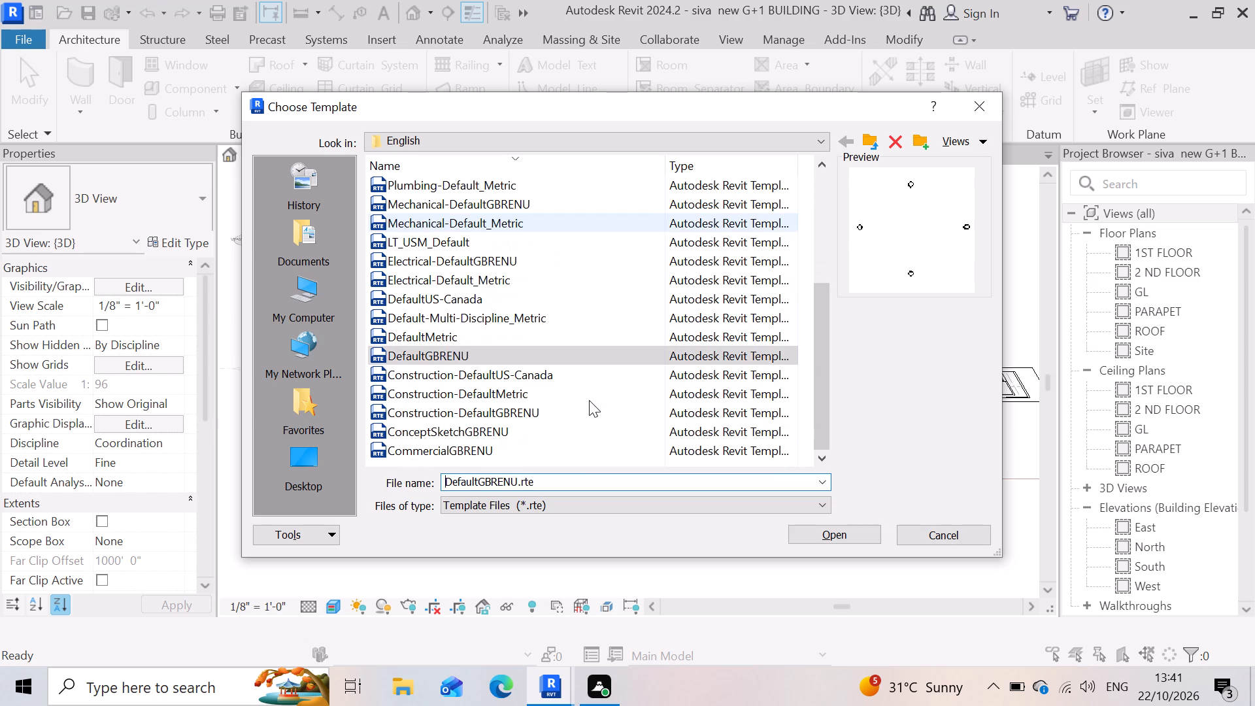
{"action": "scroll", "coordinate": [508, 371], "scroll_direction": "down", "scroll_amount": 4}
{"action": "scroll", "coordinate": [508, 410], "scroll_direction": "up", "scroll_amount": 3}
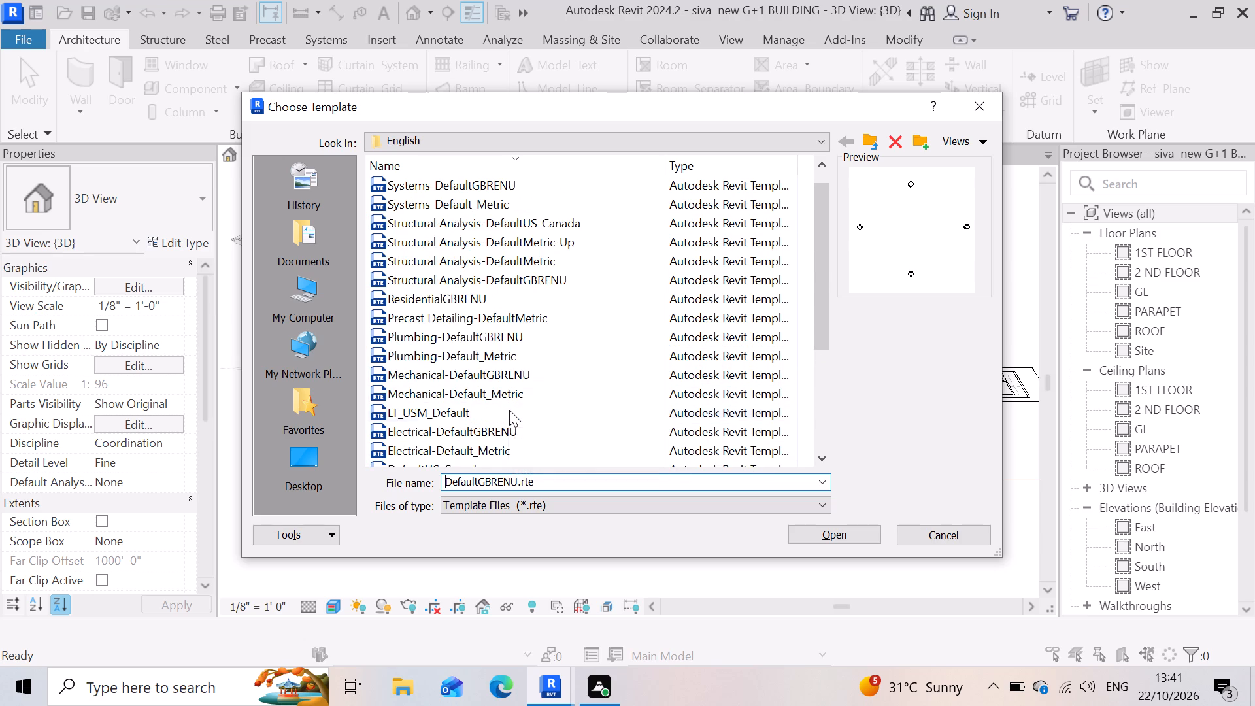
{"action": "scroll", "coordinate": [509, 410], "scroll_direction": "down", "scroll_amount": 3}
{"action": "left_click", "coordinate": [867, 144]}
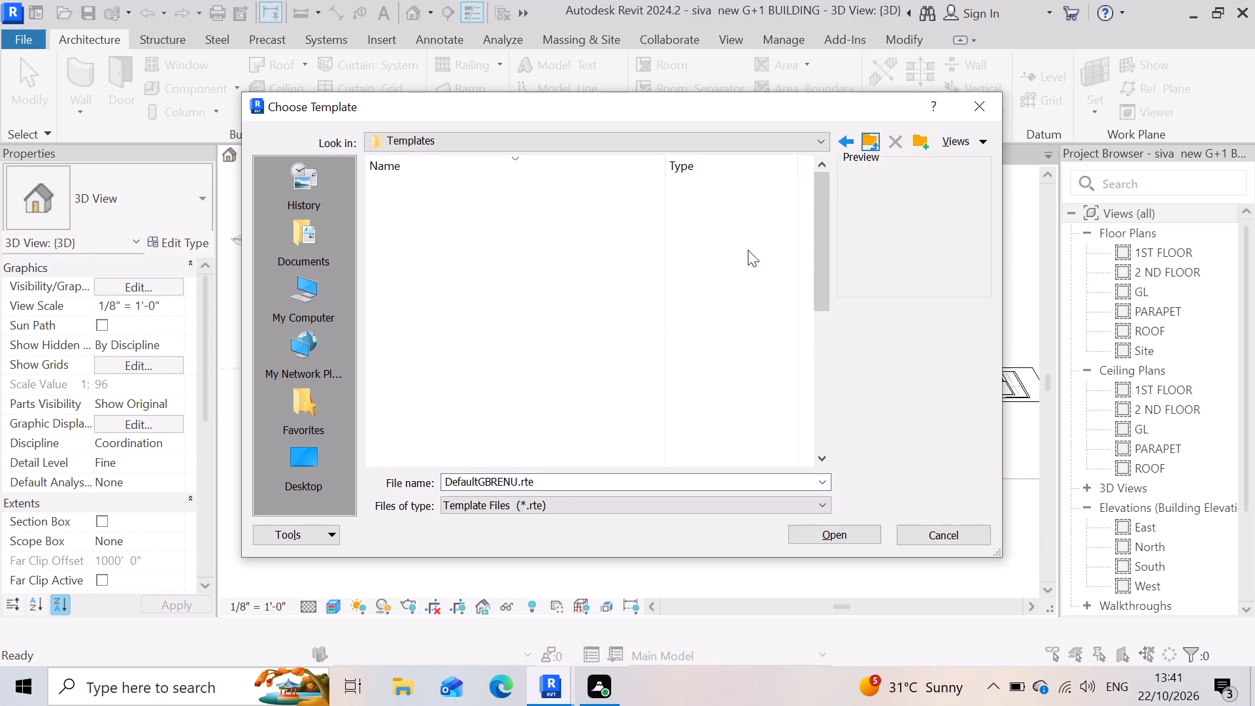
{"action": "scroll", "coordinate": [508, 401], "scroll_direction": "down", "scroll_amount": 4}
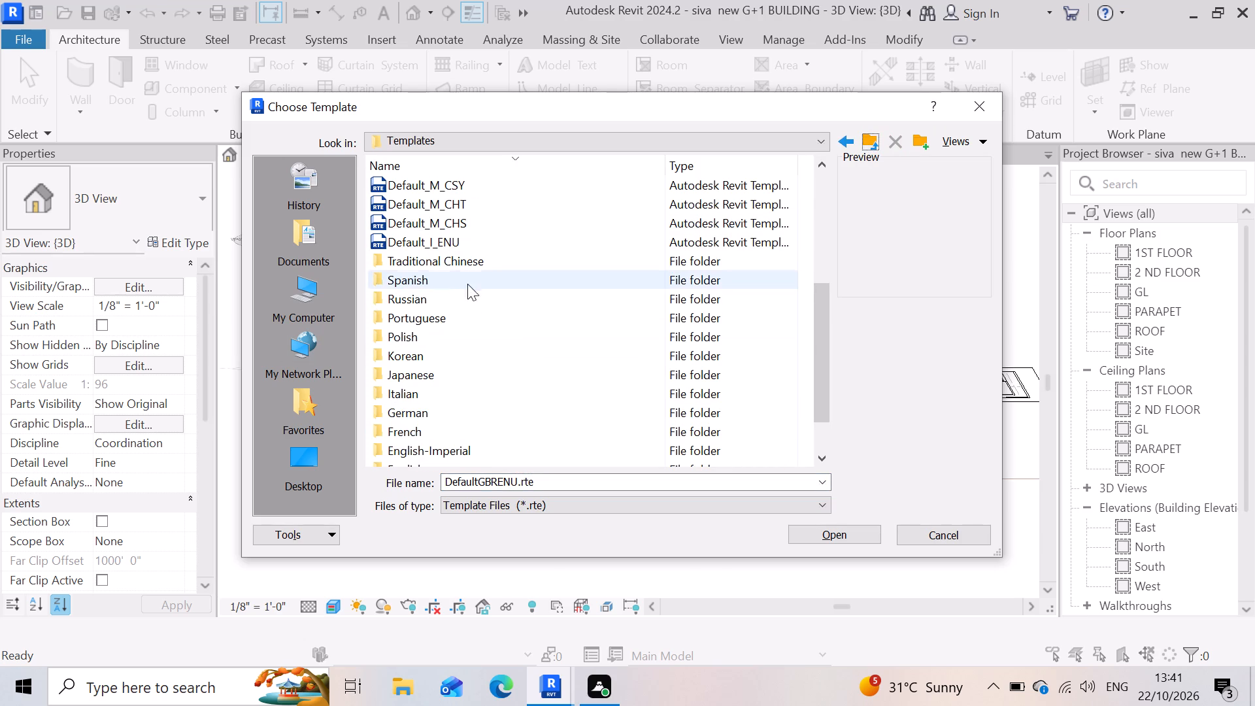
{"action": "scroll", "coordinate": [503, 312], "scroll_direction": "down", "scroll_amount": 2}
{"action": "double_click", "coordinate": [462, 396]}
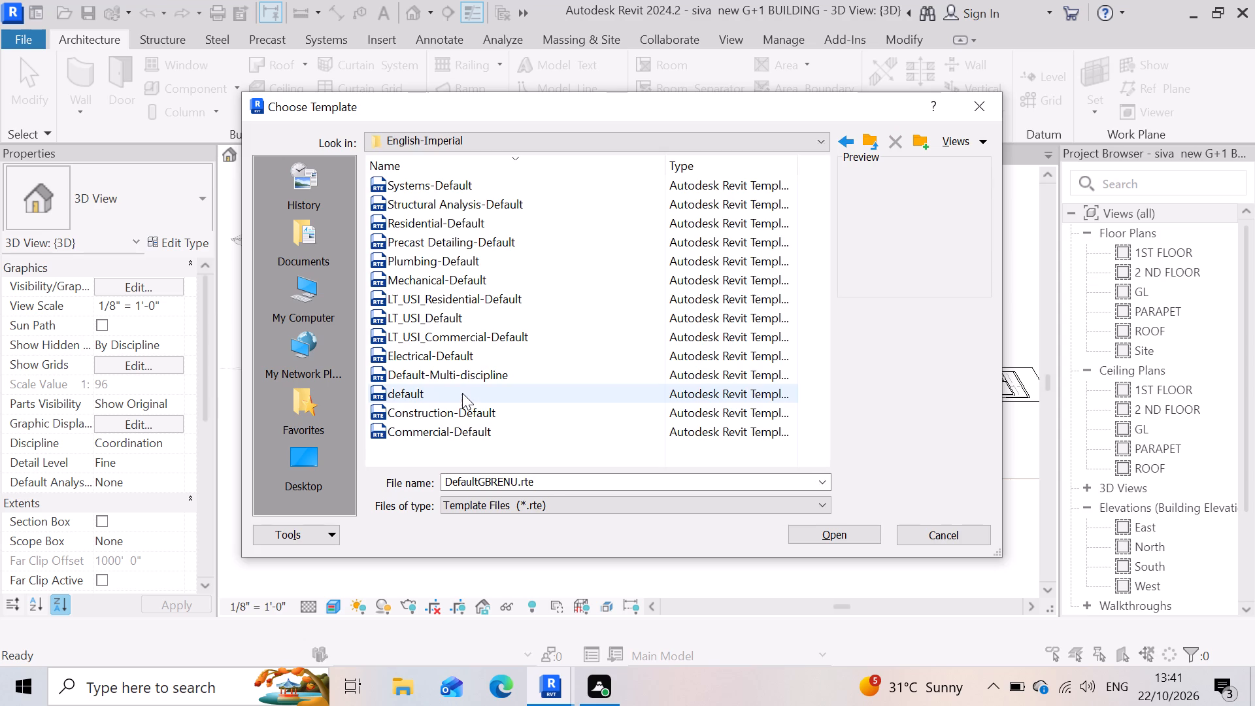
{"action": "left_click", "coordinate": [455, 396]}
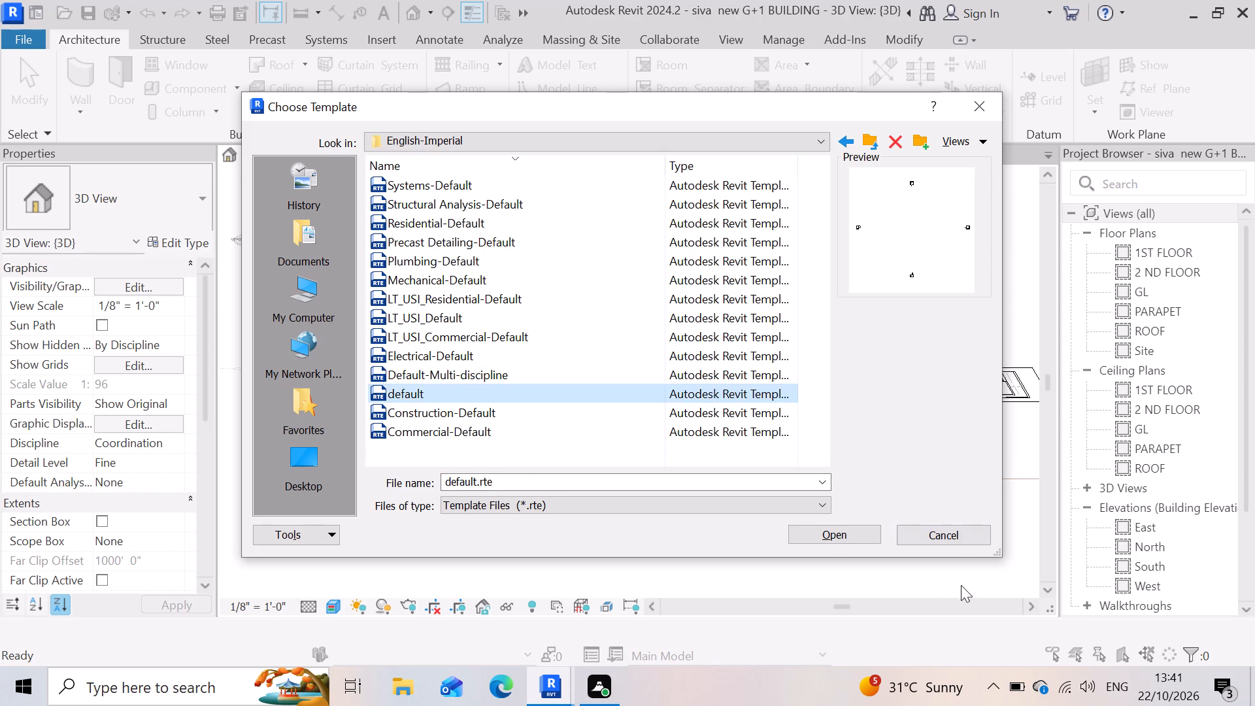
{"action": "left_click", "coordinate": [832, 541]}
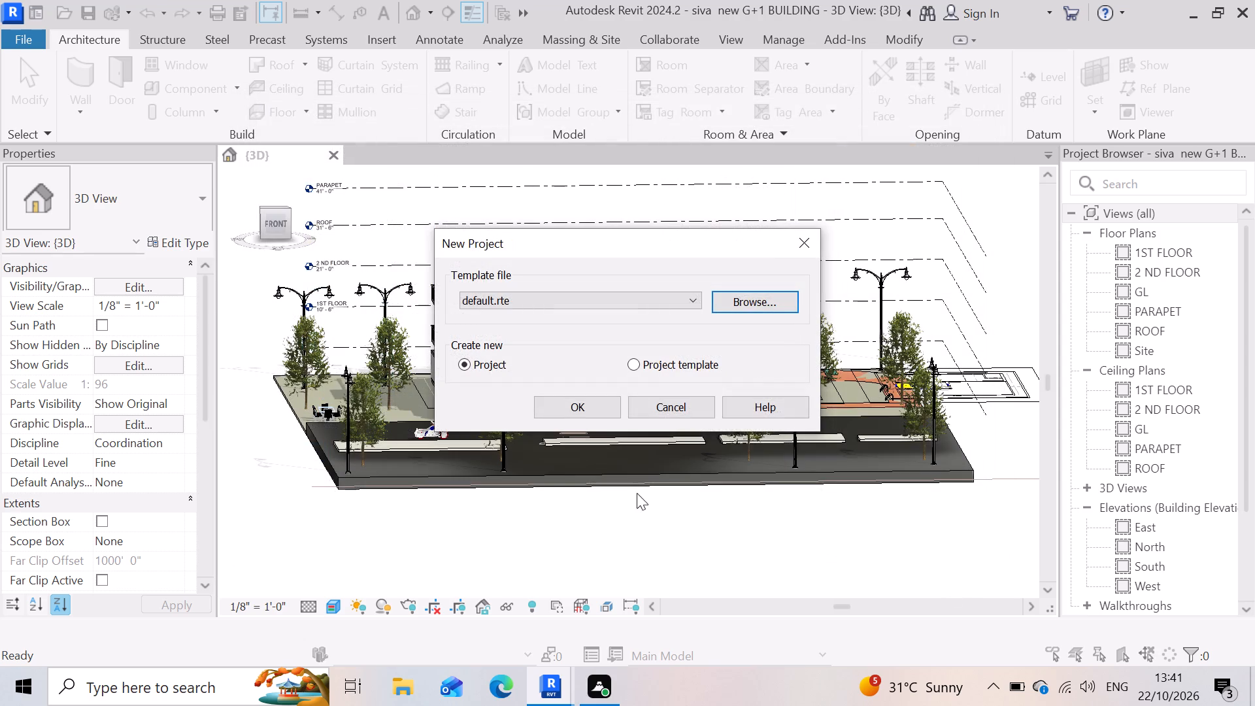
{"action": "left_click", "coordinate": [601, 410]}
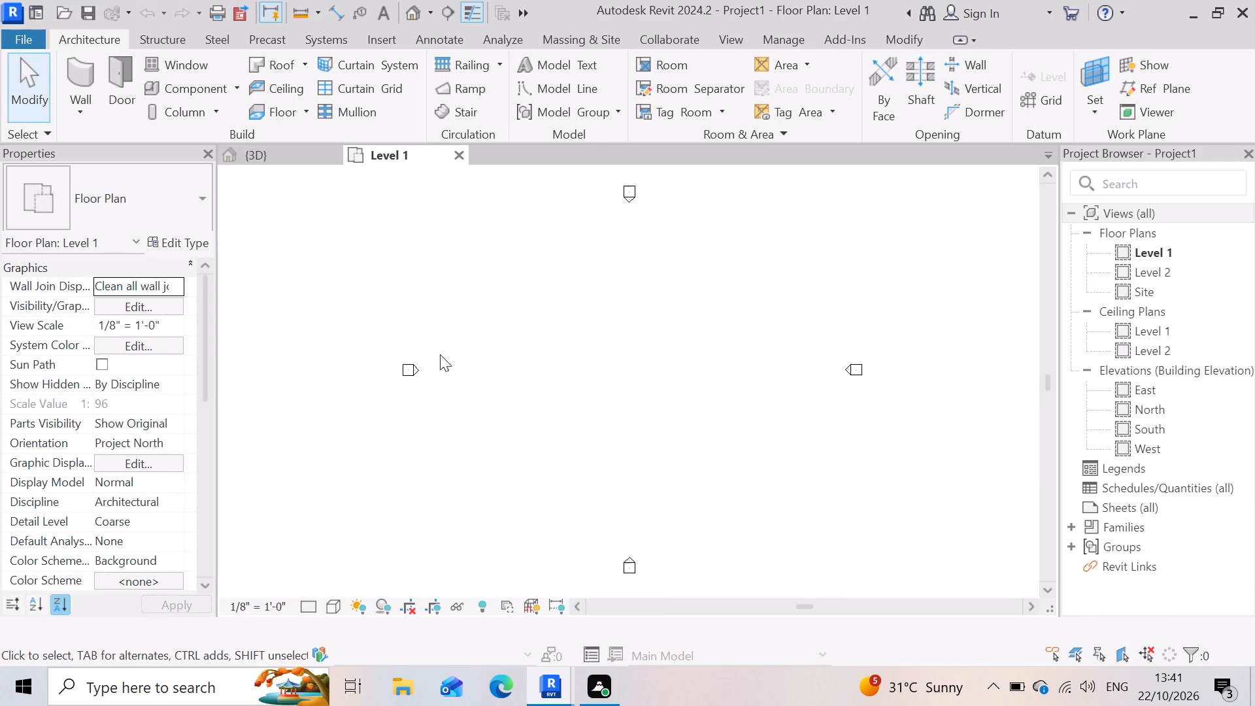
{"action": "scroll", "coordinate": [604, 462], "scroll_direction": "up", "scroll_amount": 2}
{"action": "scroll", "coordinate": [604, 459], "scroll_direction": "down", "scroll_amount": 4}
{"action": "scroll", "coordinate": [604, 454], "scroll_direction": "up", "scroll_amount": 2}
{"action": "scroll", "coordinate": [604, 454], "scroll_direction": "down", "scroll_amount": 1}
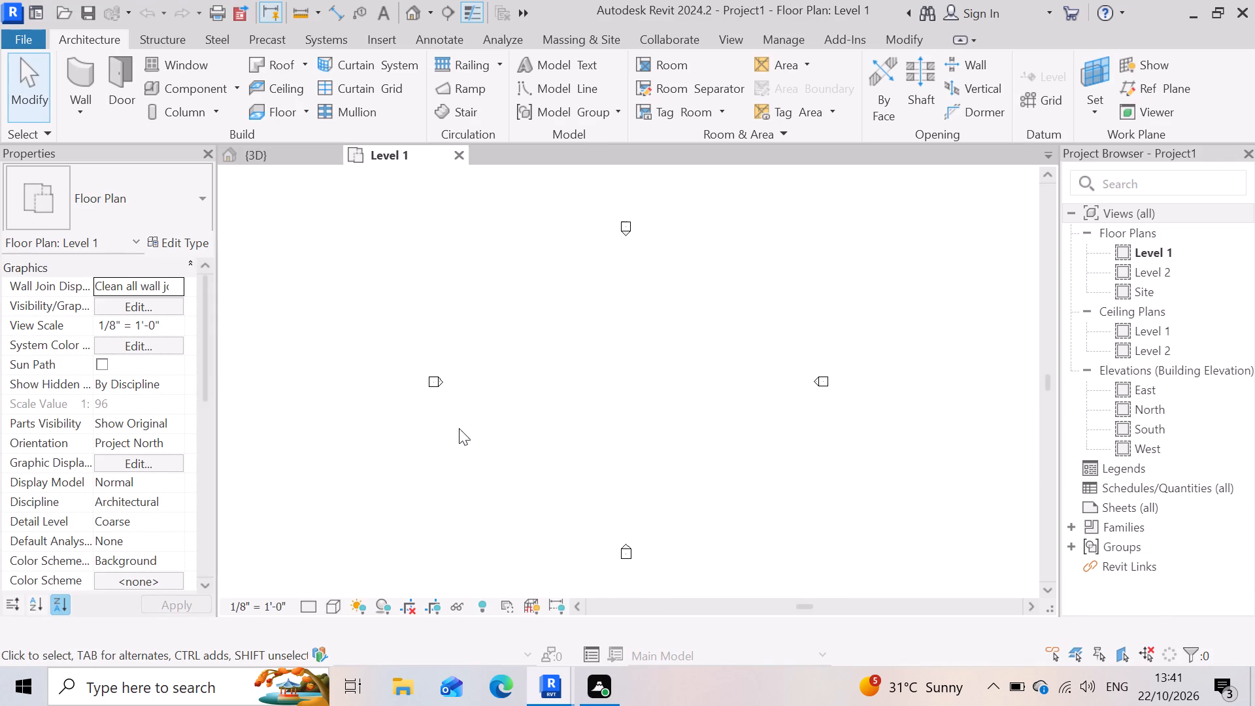
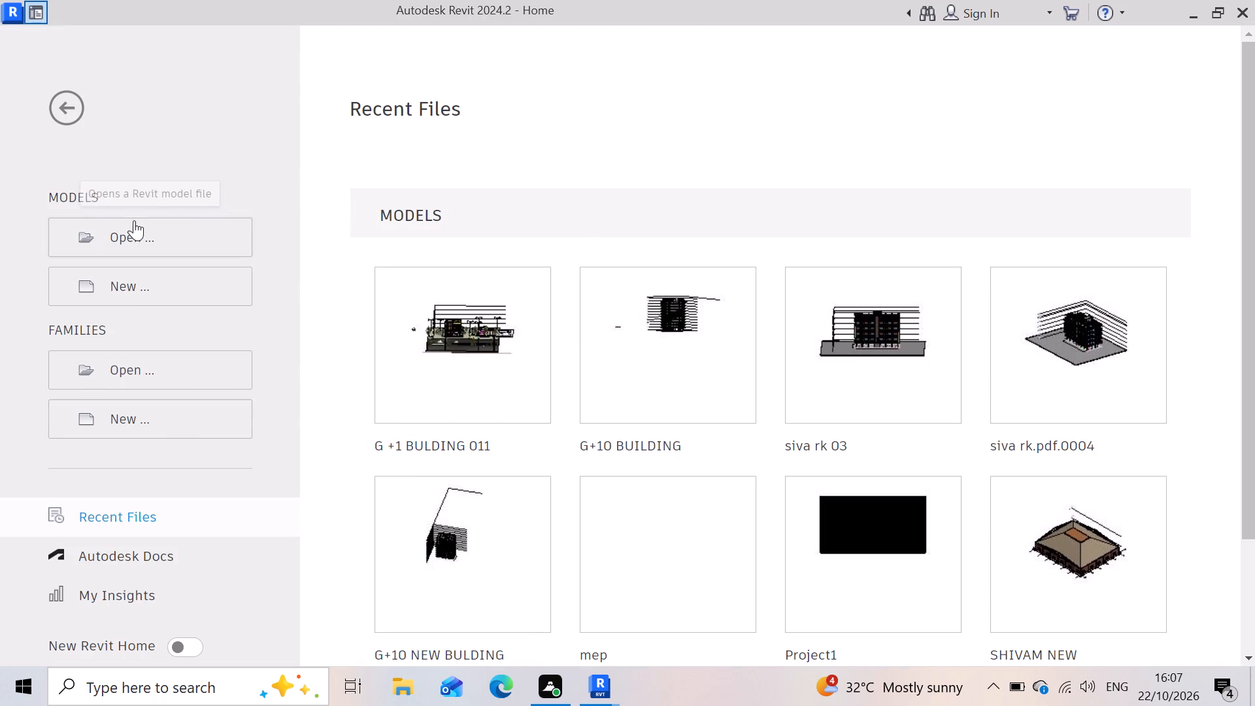
Create a new project from the "default.rte" template in the English-Imperial templates folder.
{"action": "left_click", "coordinate": [154, 295]}
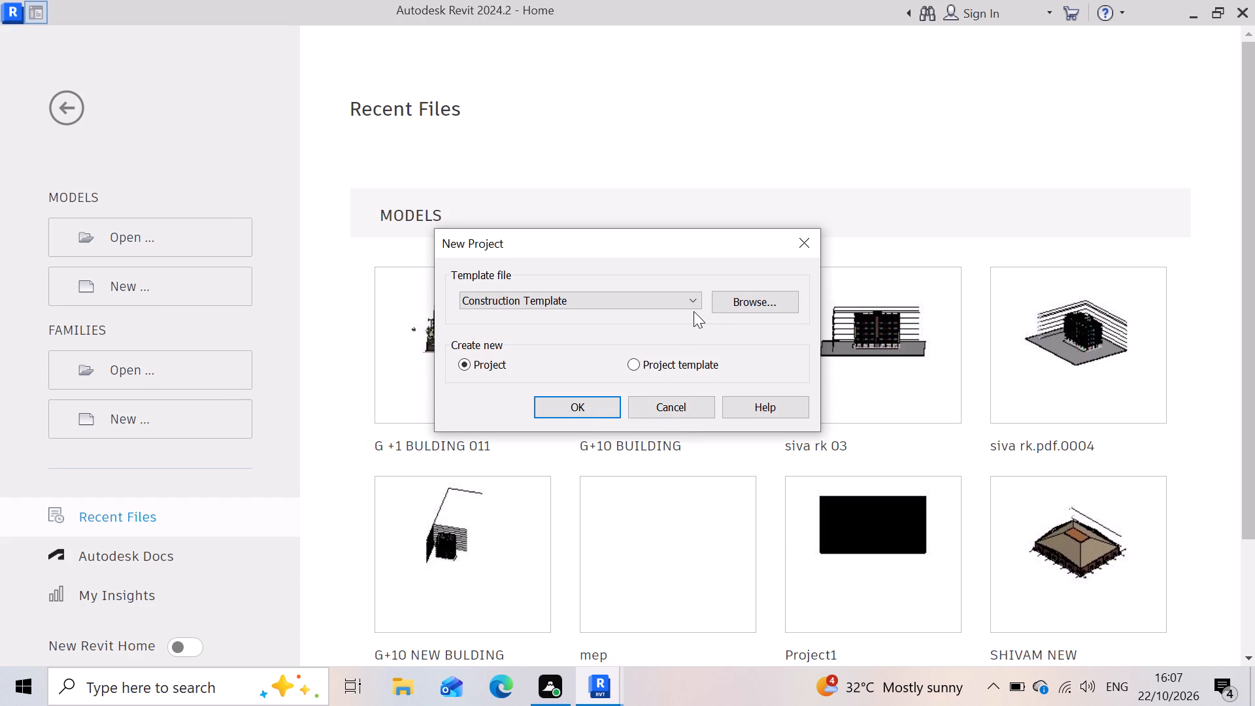
{"action": "left_click", "coordinate": [683, 295]}
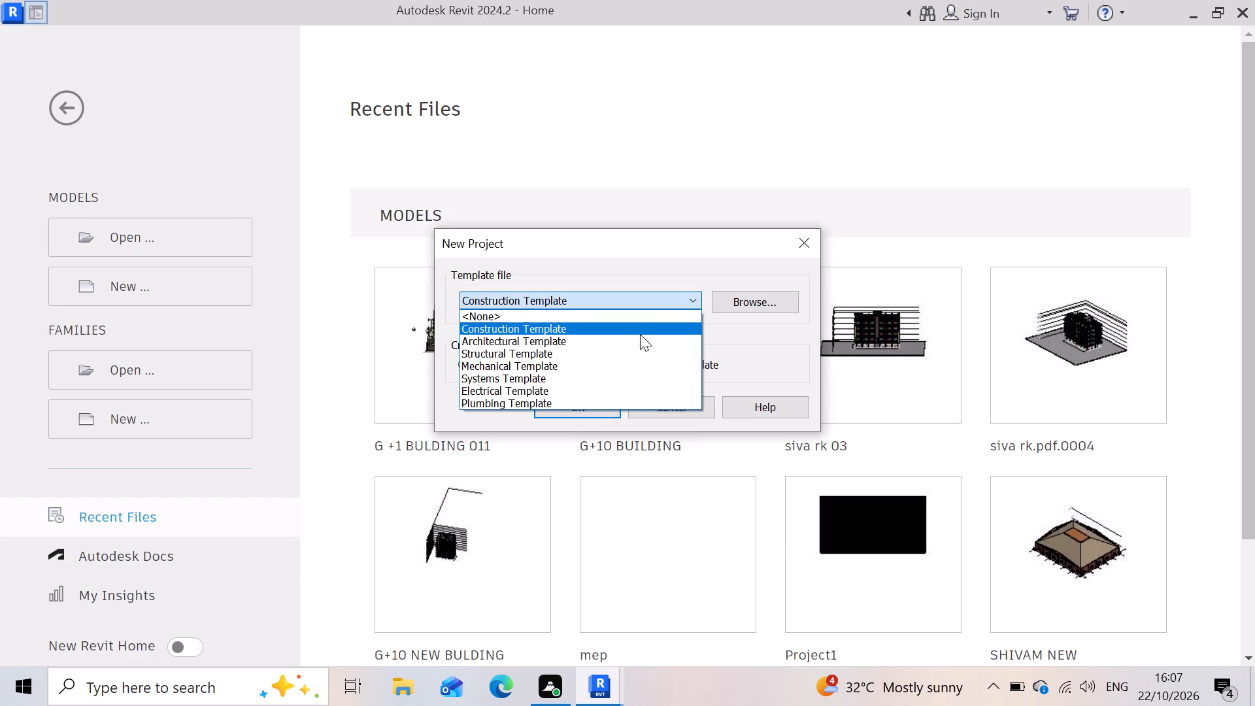
{"action": "left_click", "coordinate": [628, 340]}
{"action": "left_click", "coordinate": [731, 302]}
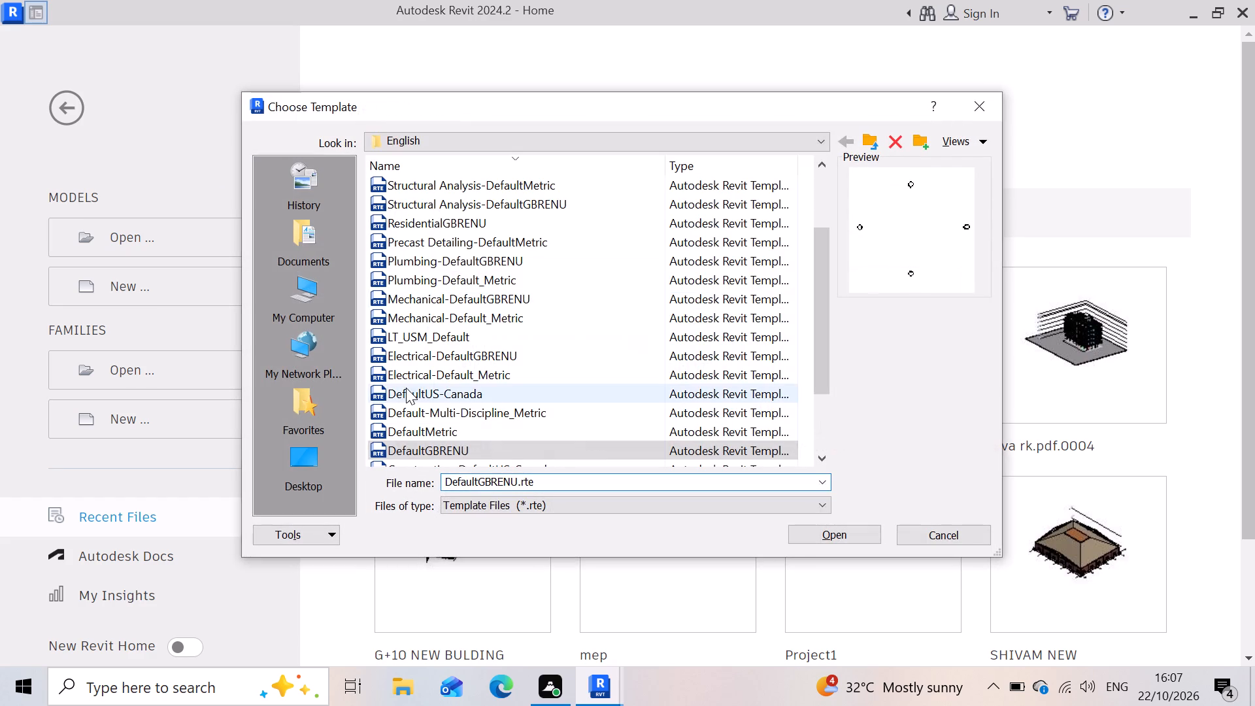
{"action": "left_click", "coordinate": [871, 139]}
{"action": "scroll", "coordinate": [488, 369], "scroll_direction": "down", "scroll_amount": 4}
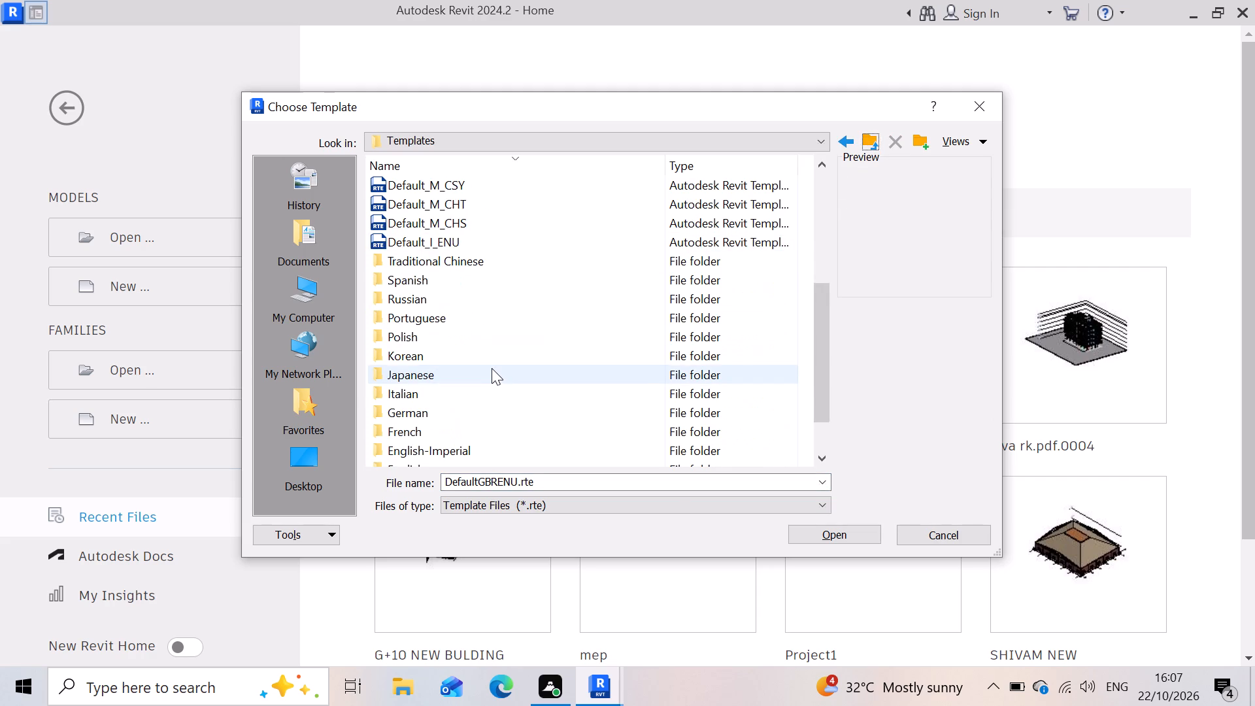
{"action": "scroll", "coordinate": [492, 368], "scroll_direction": "down", "scroll_amount": 1}
{"action": "left_click", "coordinate": [443, 395]}
{"action": "double_click", "coordinate": [443, 395]}
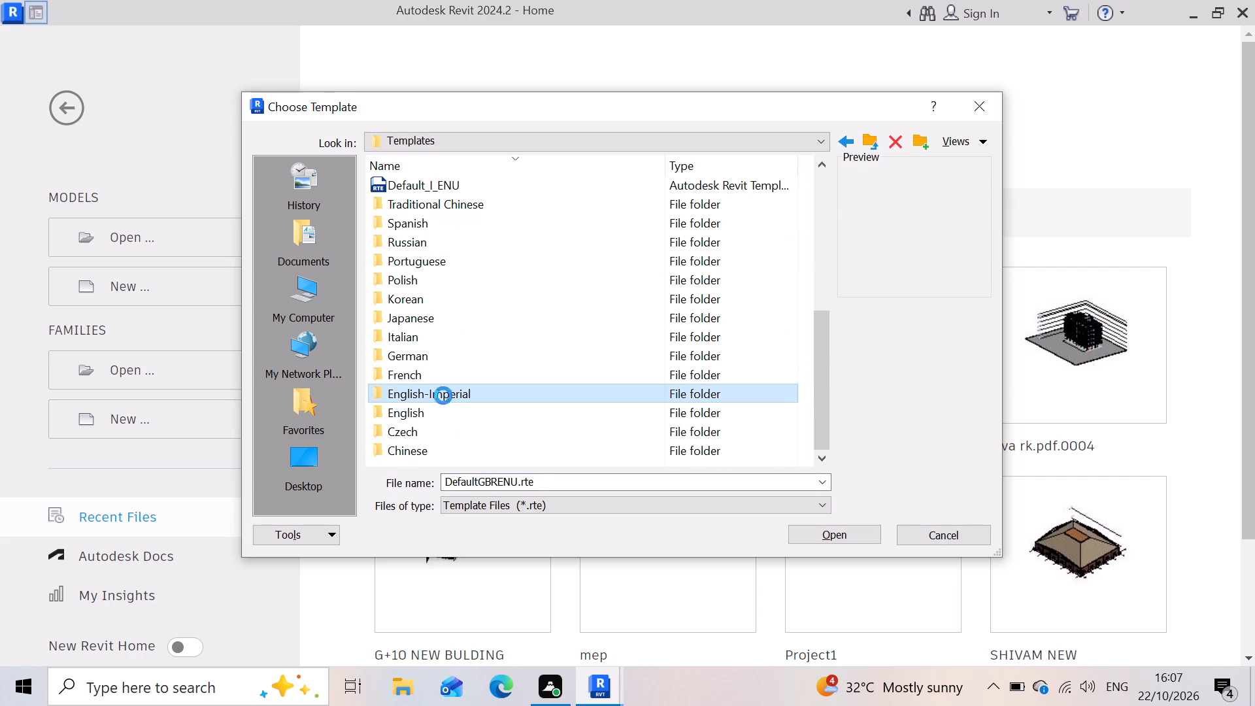
{"action": "left_click", "coordinate": [409, 395]}
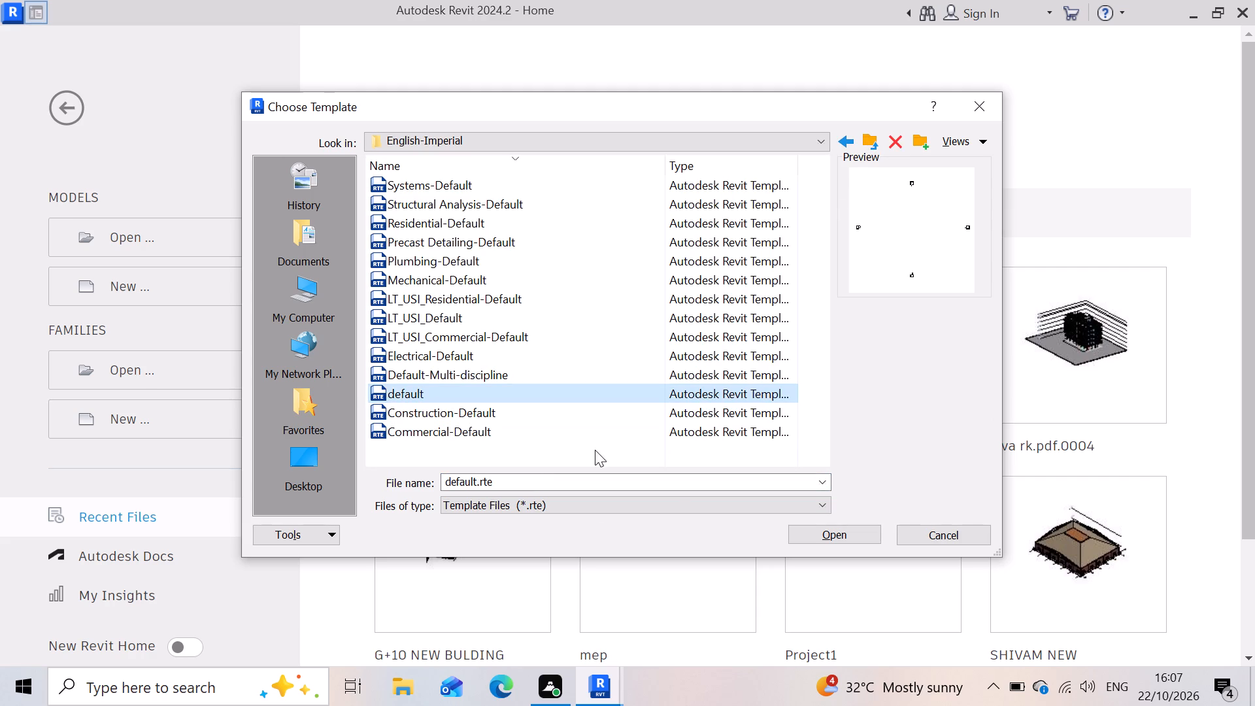
{"action": "left_click", "coordinate": [863, 535]}
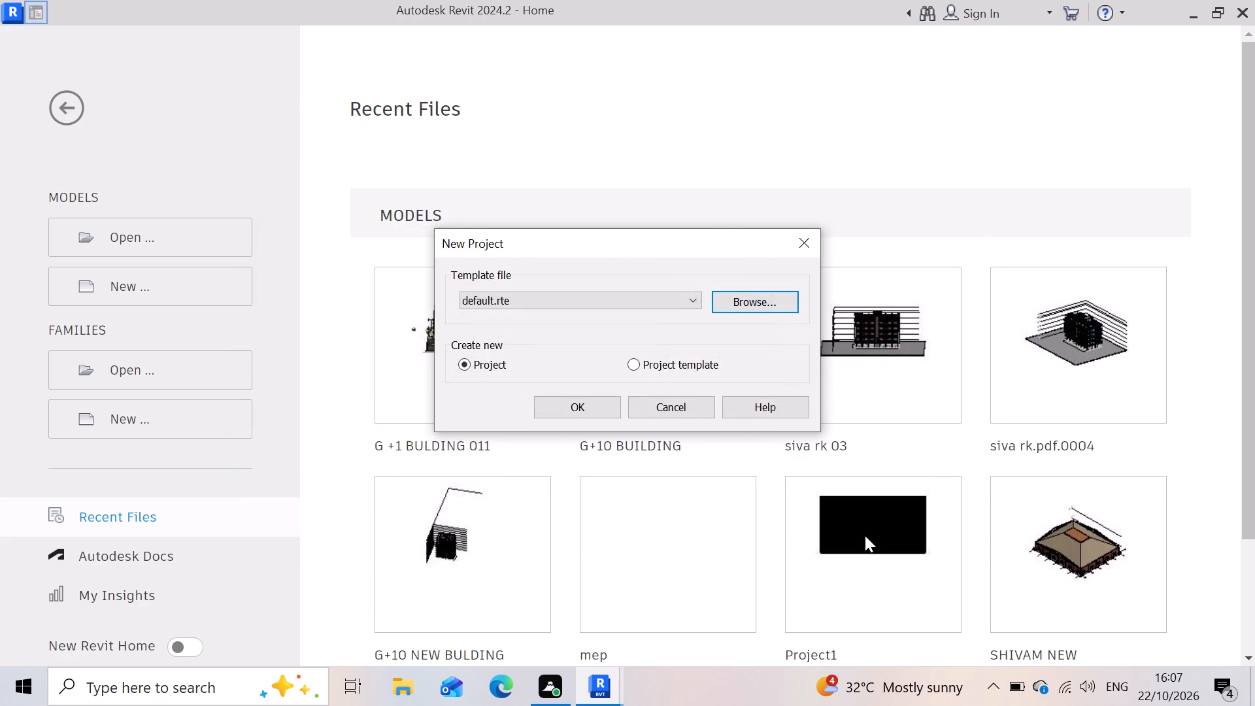
{"action": "left_click", "coordinate": [571, 403]}
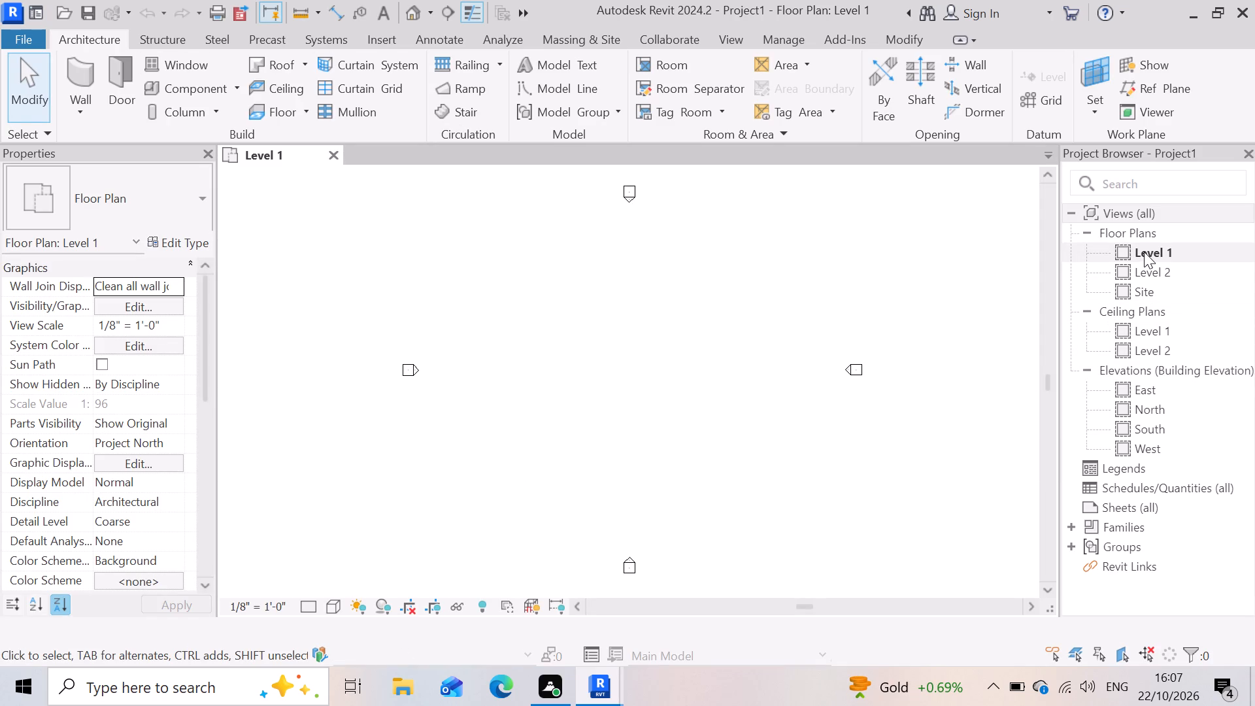
Open the North building elevation view.
{"action": "left_click", "coordinate": [1166, 402]}
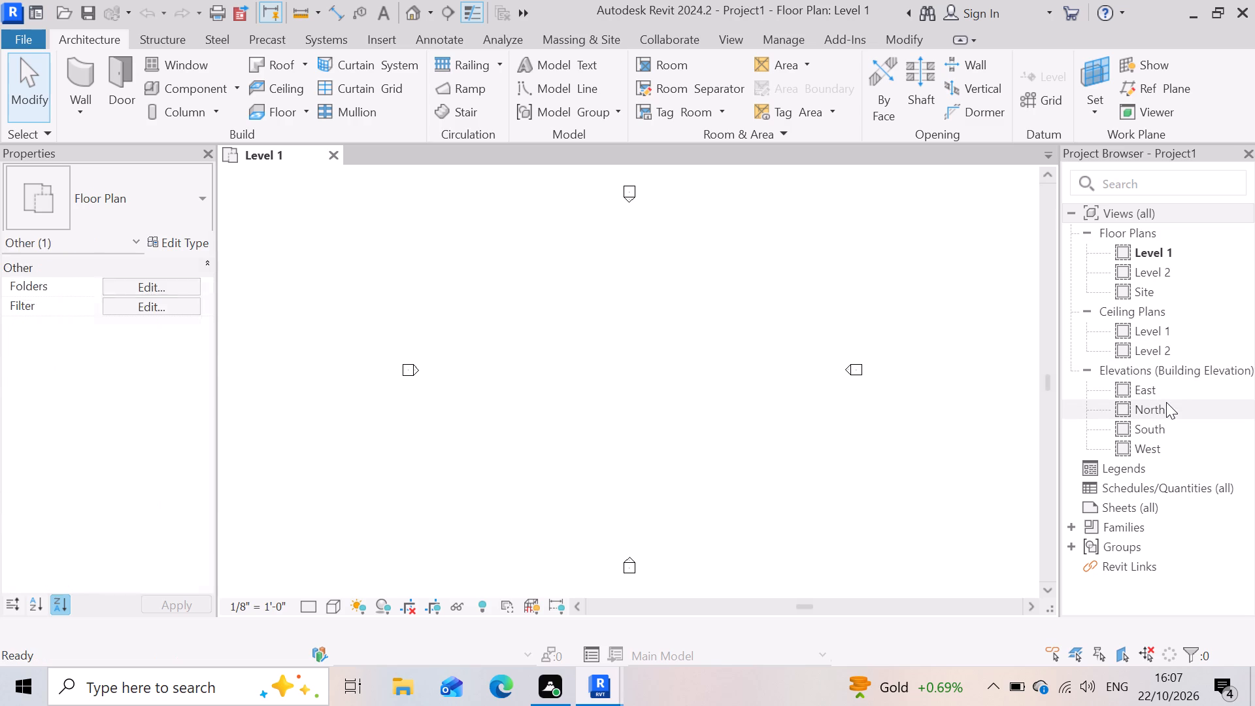
{"action": "left_click", "coordinate": [1165, 403]}
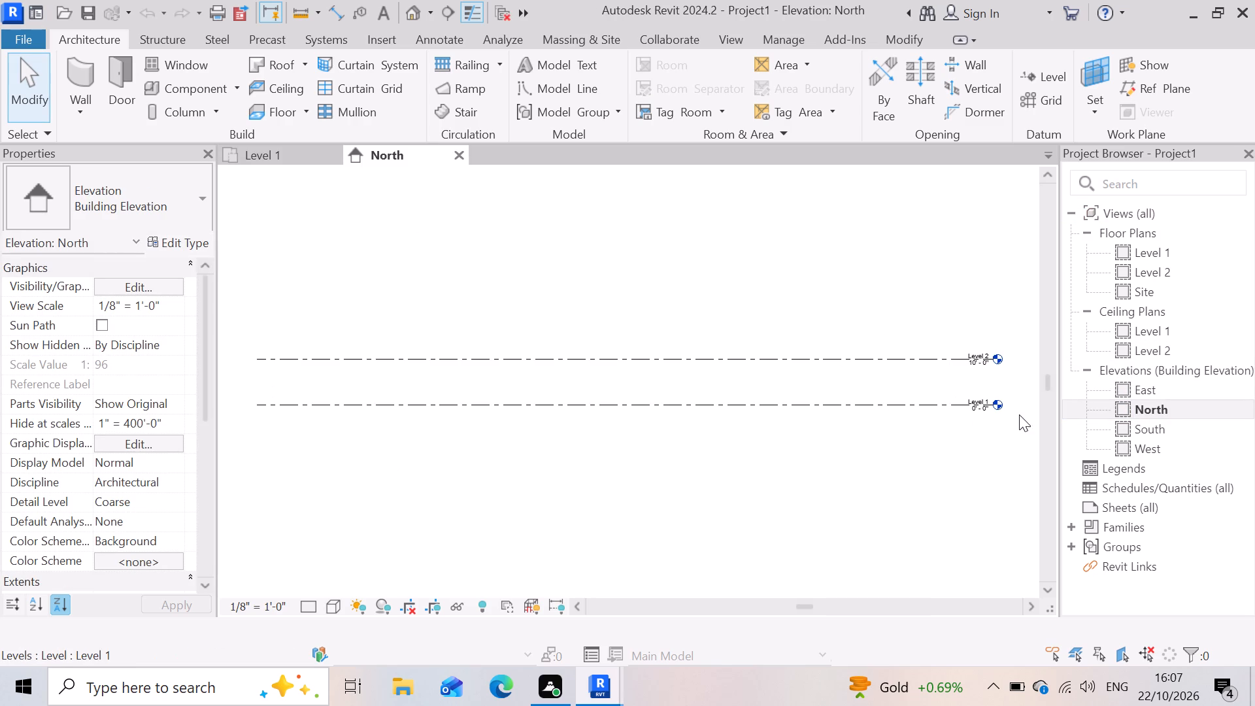
{"action": "scroll", "coordinate": [1011, 410], "scroll_direction": "up", "scroll_amount": 4}
{"action": "scroll", "coordinate": [937, 294], "scroll_direction": "up", "scroll_amount": 3}
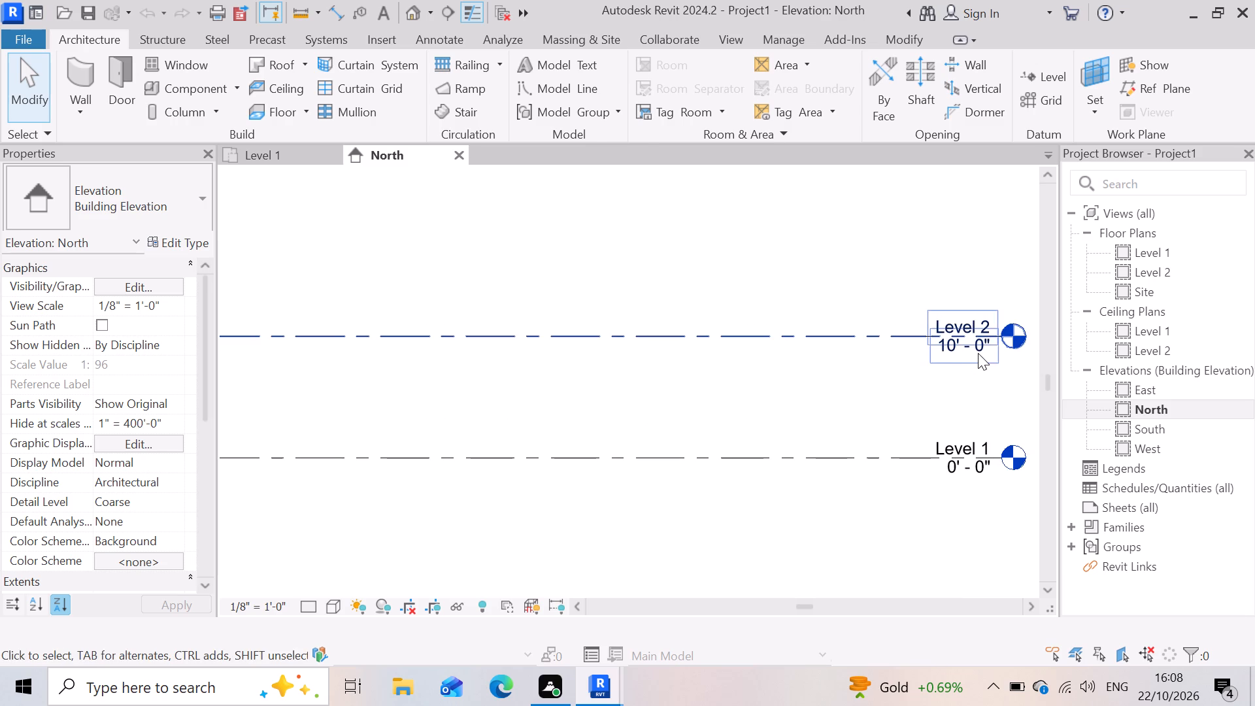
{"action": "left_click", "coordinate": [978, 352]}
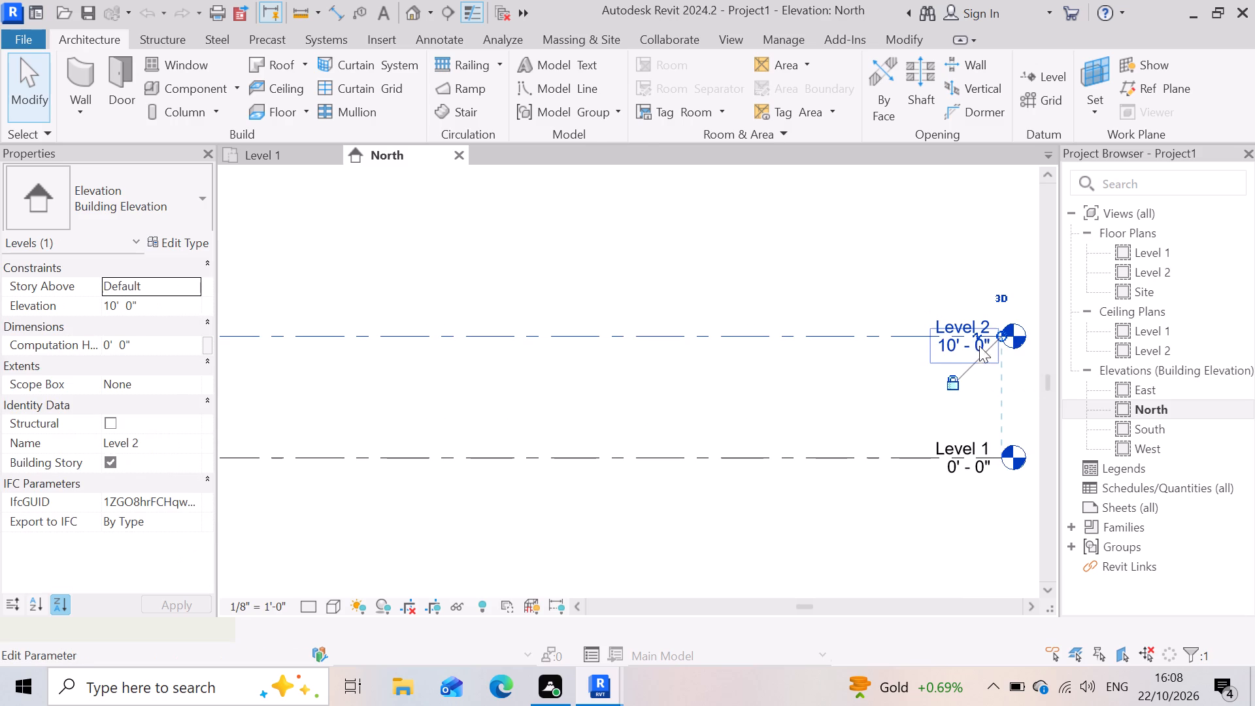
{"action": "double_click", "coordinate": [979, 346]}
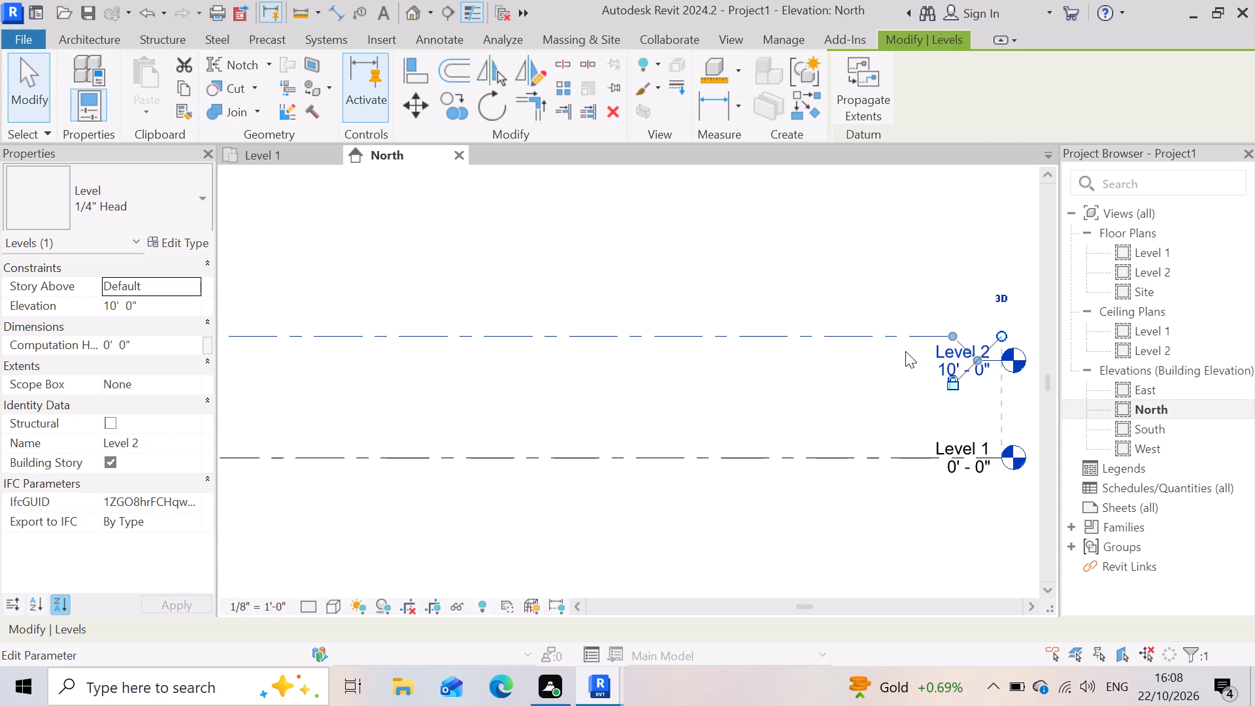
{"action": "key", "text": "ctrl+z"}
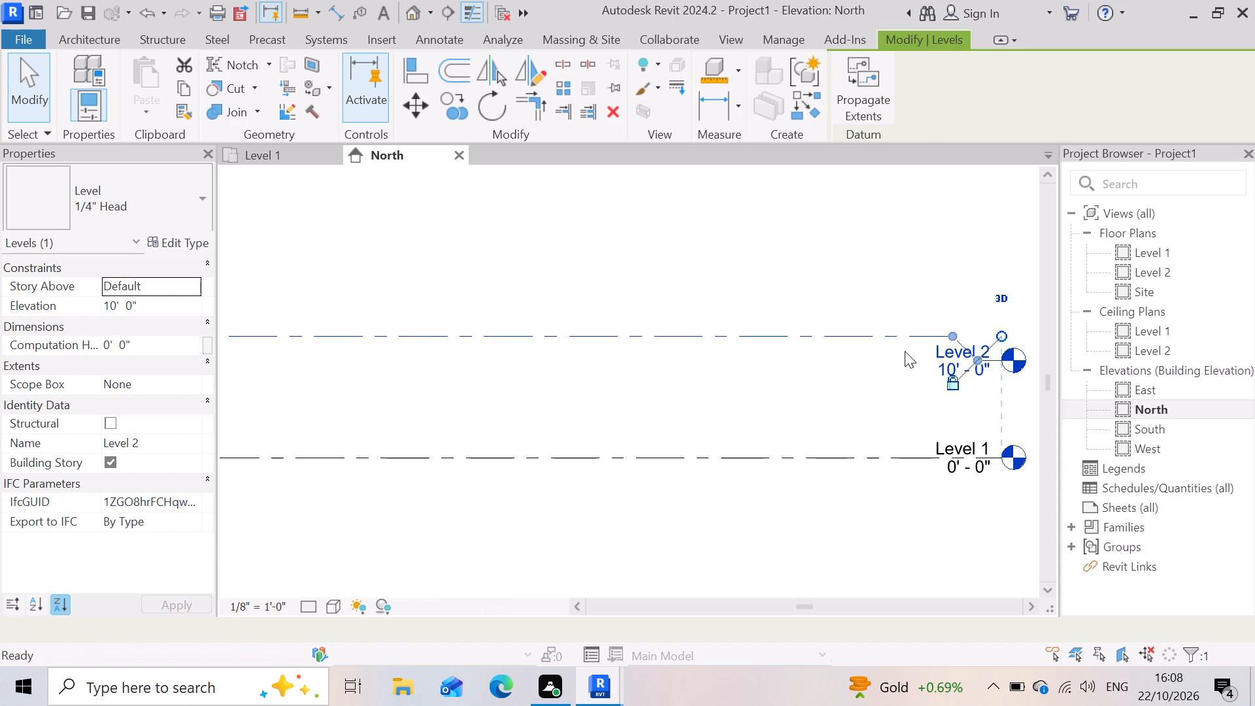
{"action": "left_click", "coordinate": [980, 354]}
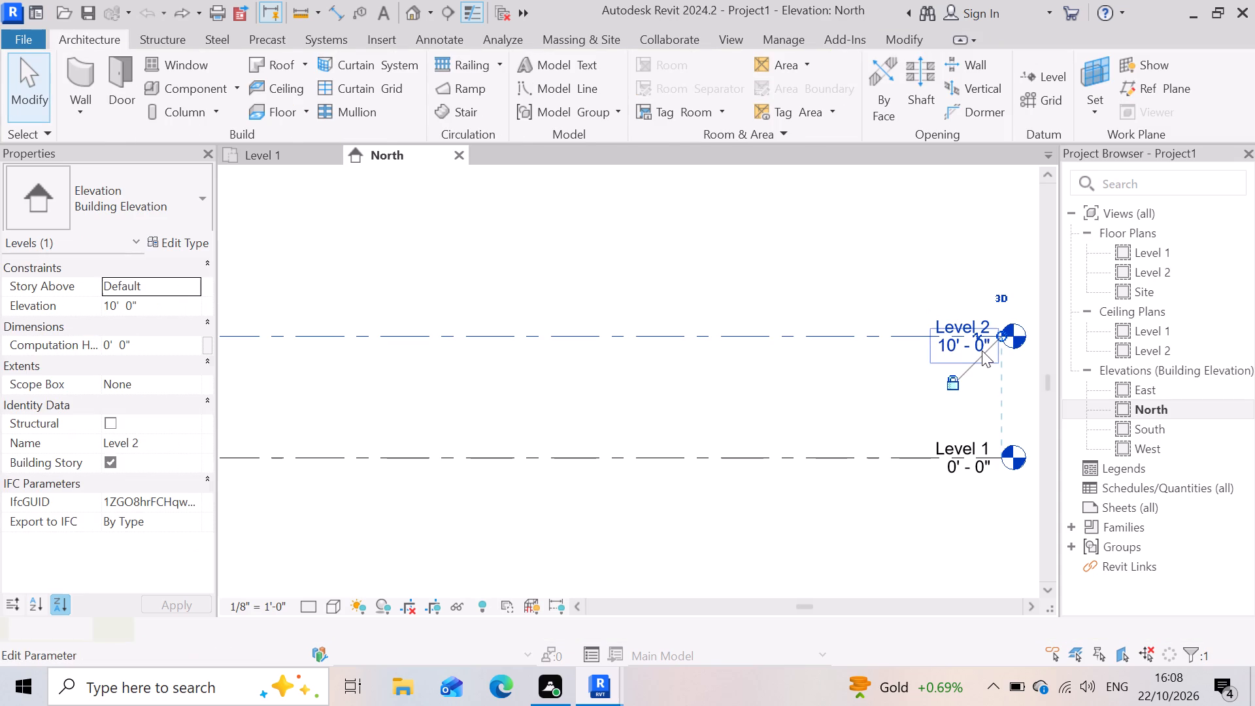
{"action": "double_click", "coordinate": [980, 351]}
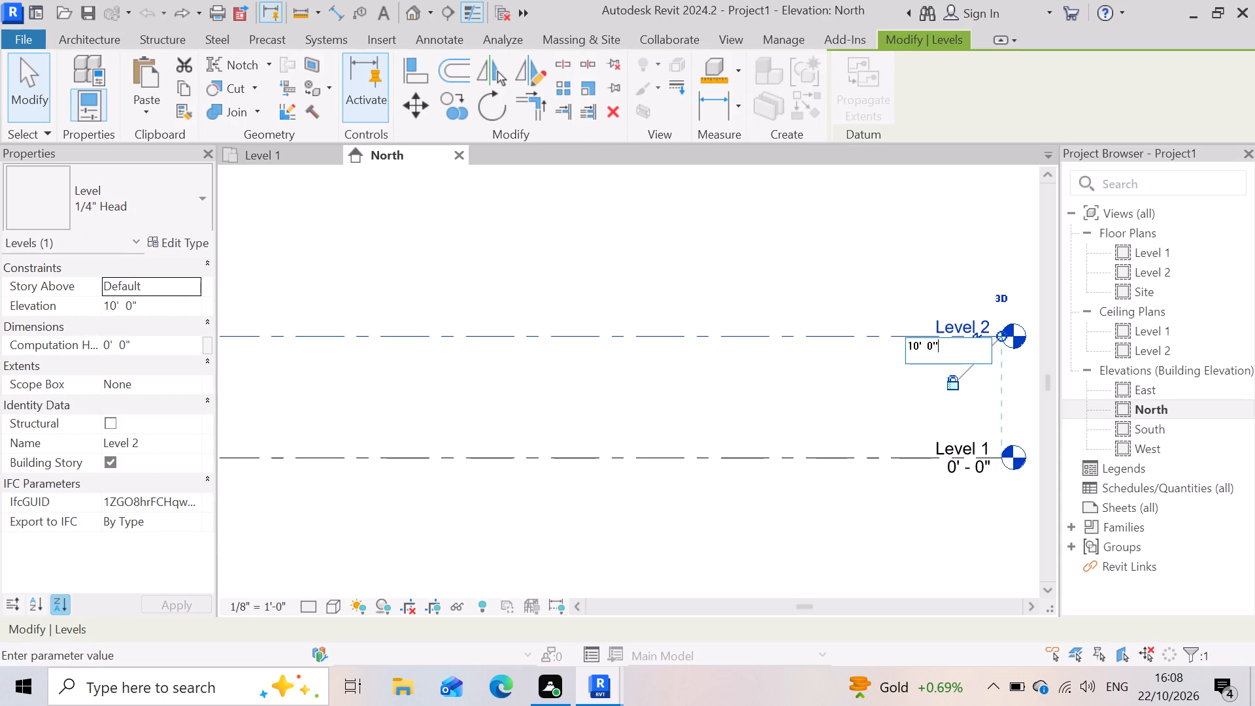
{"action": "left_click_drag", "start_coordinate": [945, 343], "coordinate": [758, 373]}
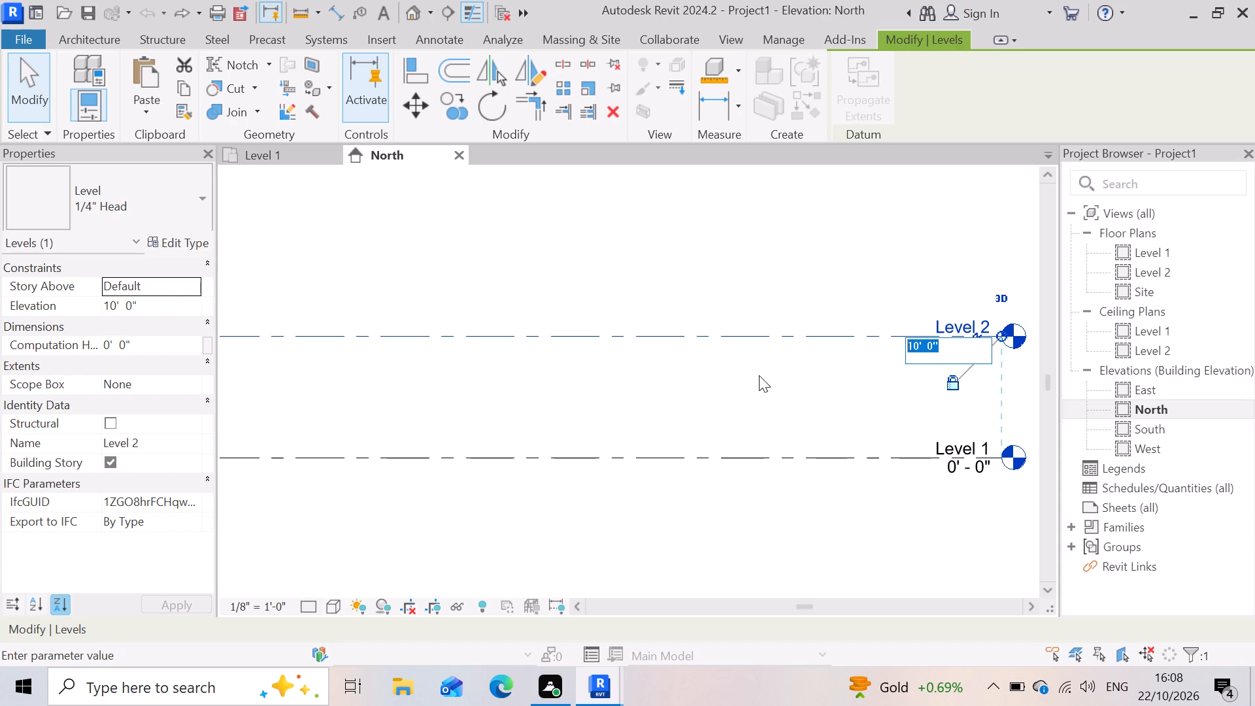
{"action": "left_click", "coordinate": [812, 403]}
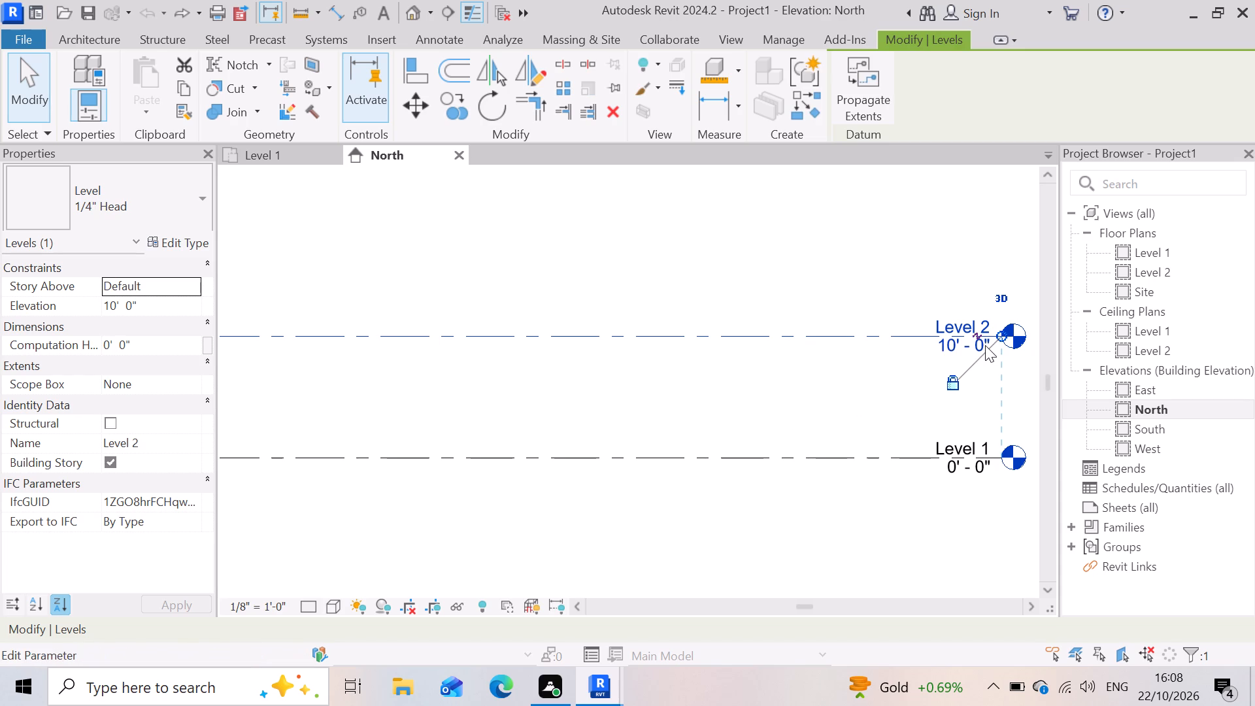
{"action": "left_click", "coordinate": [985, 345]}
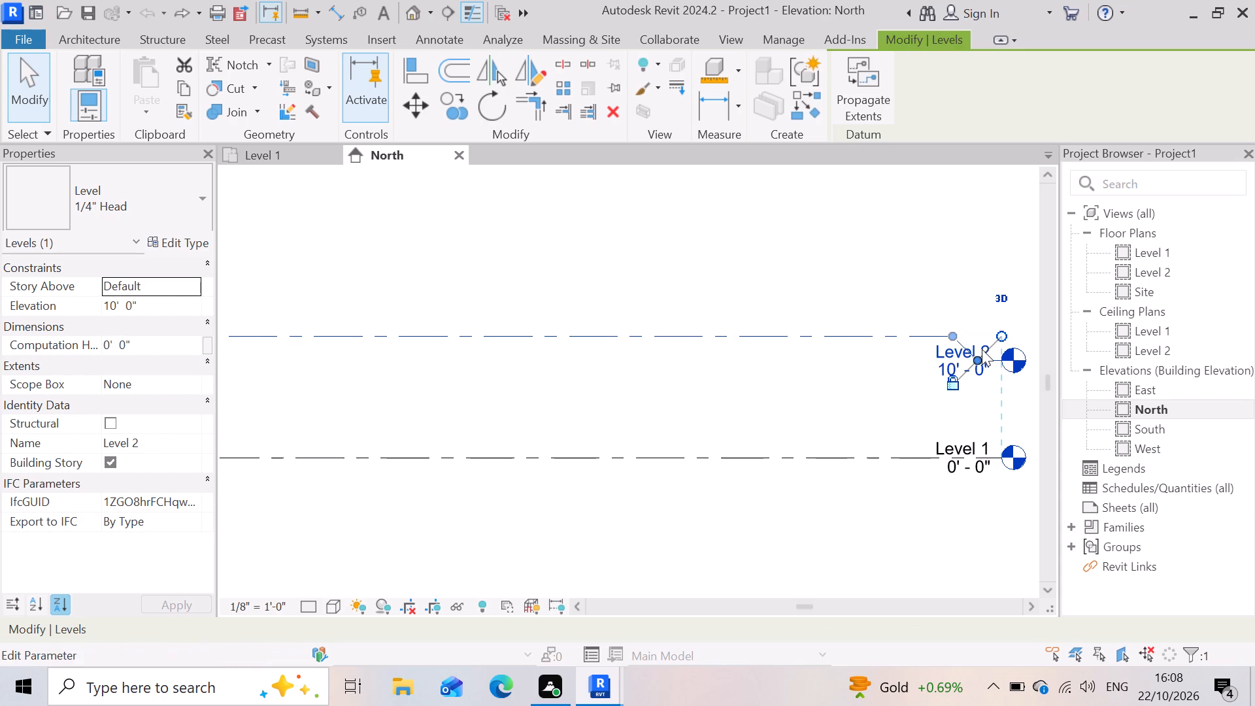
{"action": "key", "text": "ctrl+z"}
Set the elevation of Level 2 to 10' 6".
{"action": "left_click", "coordinate": [982, 347]}
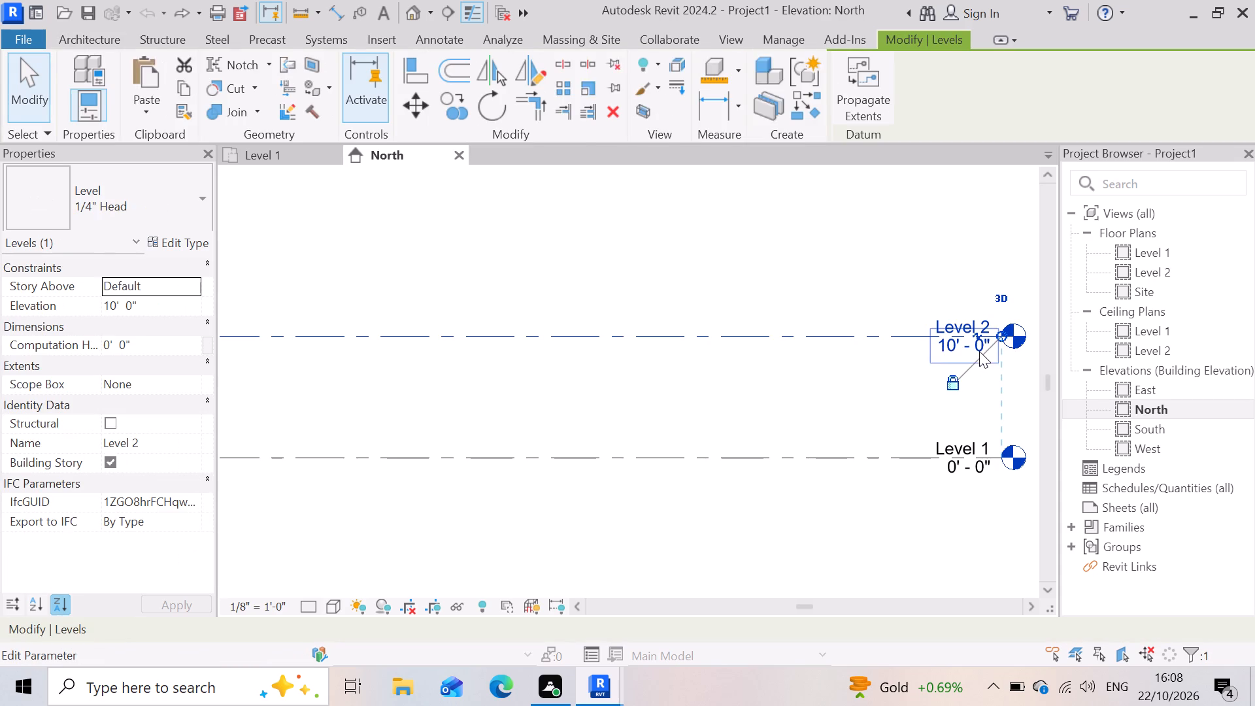
{"action": "double_click", "coordinate": [979, 351]}
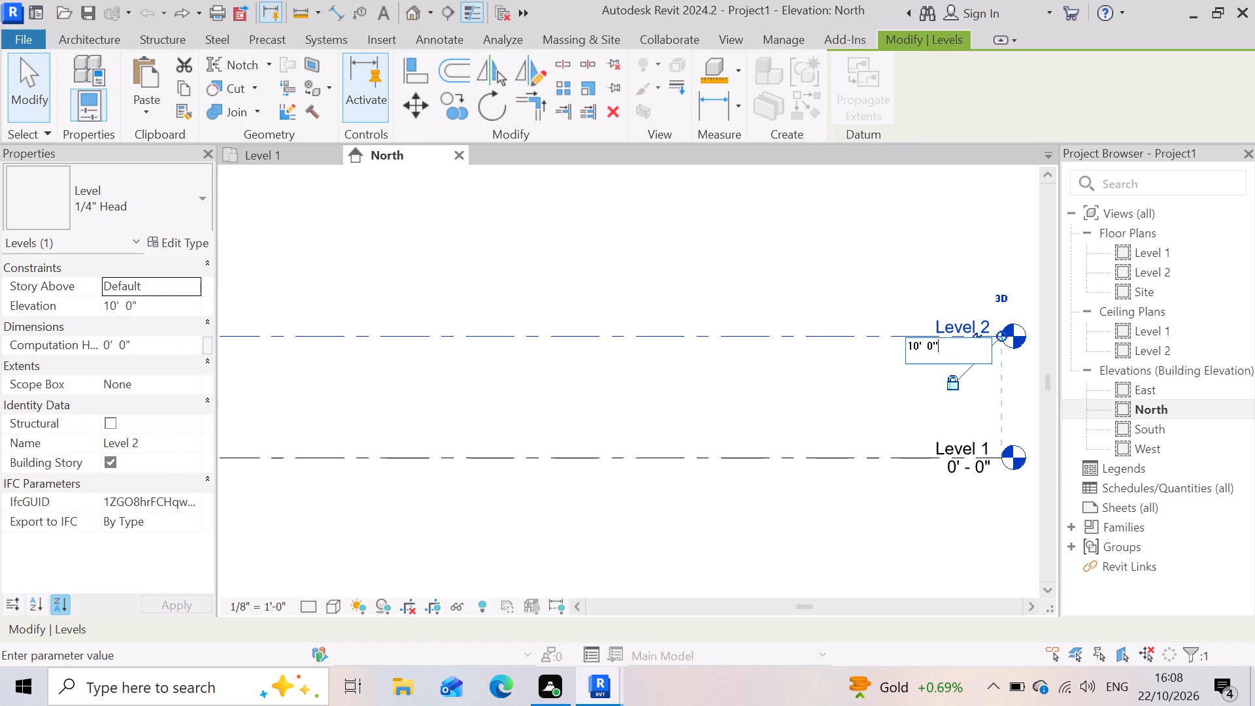
{"action": "key", "text": "backslash"}
{"action": "key", "text": "backslash"}
{"action": "key", "text": "backslash"}
{"action": "key", "text": "BackSpace"}
{"action": "key", "text": "BackSpace"}
{"action": "key", "text": "BackSpace"}
{"action": "key", "text": "BackSpace"}
{"action": "key", "text": "BackSpace"}
{"action": "key", "text": "6"}
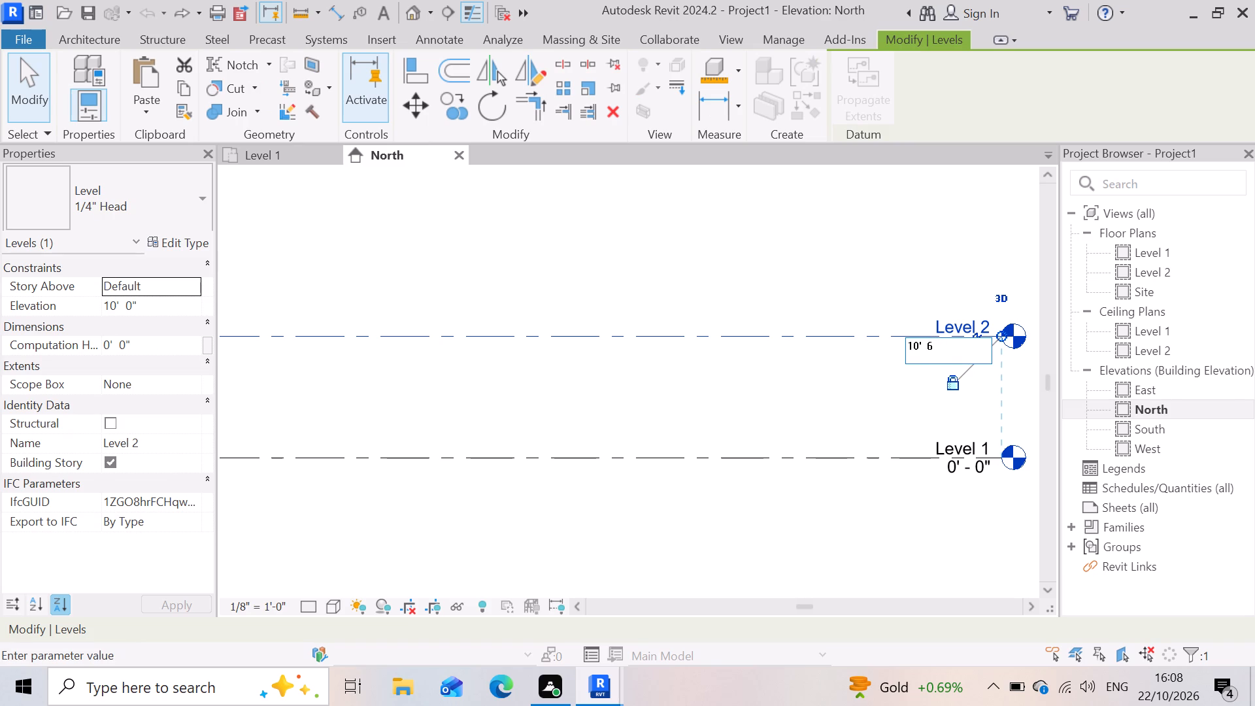
{"action": "key", "text": "shift+quotedbl"}
{"action": "left_click", "coordinate": [979, 357]}
{"action": "left_click", "coordinate": [855, 406]}
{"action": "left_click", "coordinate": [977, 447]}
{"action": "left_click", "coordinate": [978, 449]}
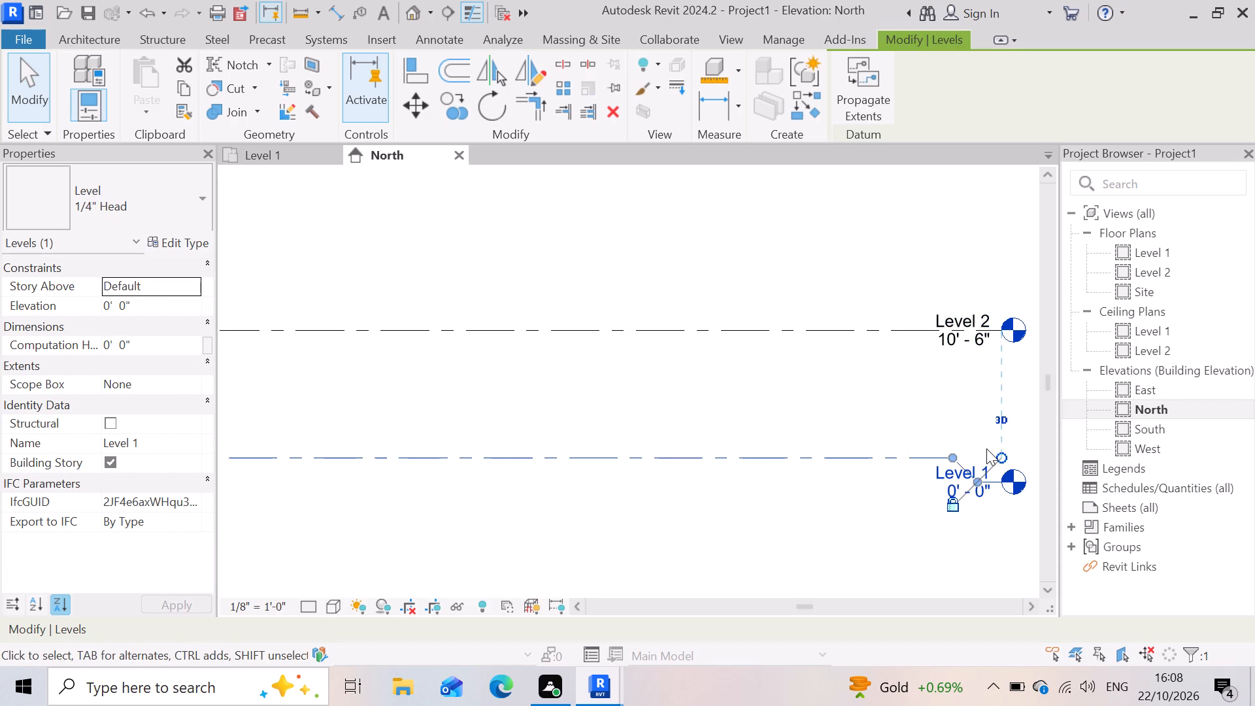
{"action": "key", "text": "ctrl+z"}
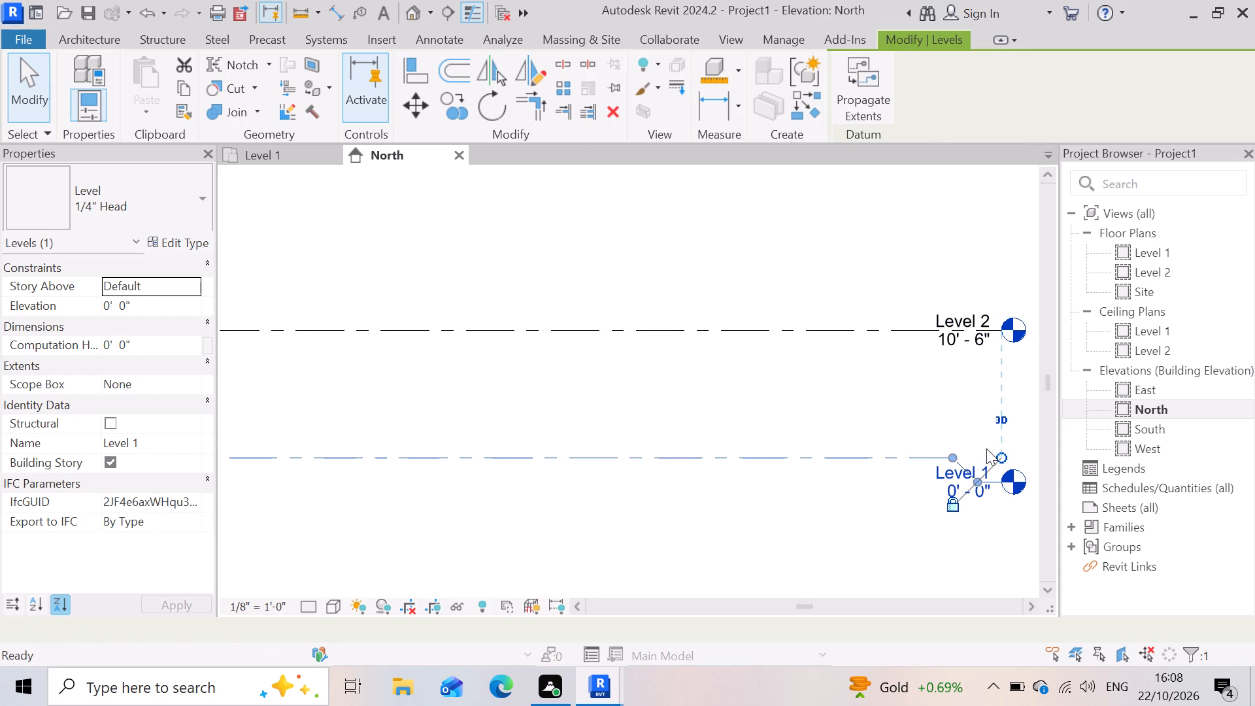
Rename Level 1 as "PL".
{"action": "left_click", "coordinate": [963, 456]}
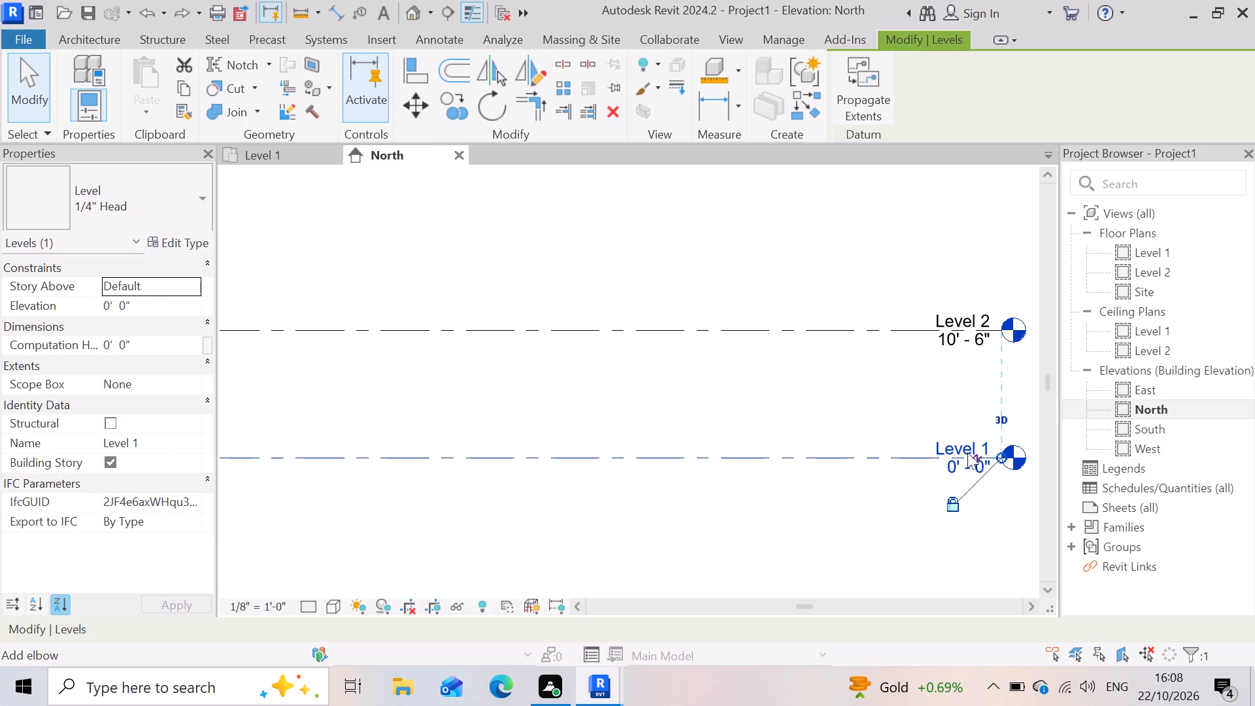
{"action": "double_click", "coordinate": [971, 444]}
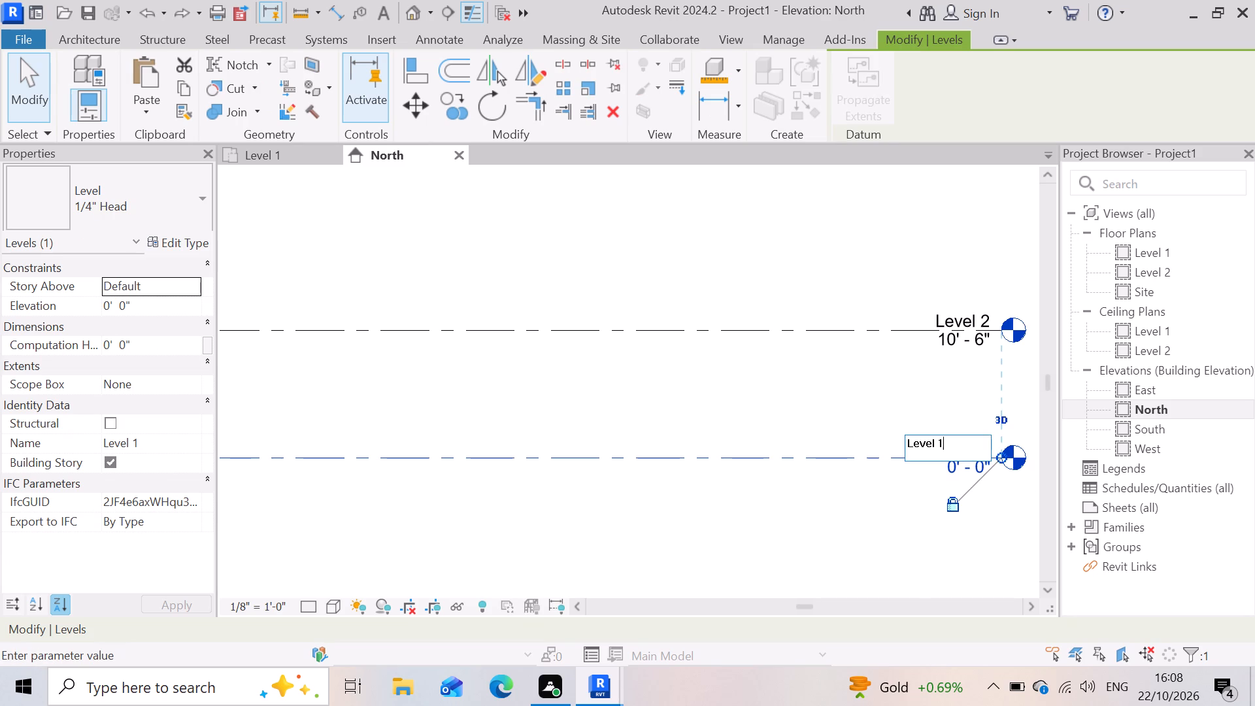
{"action": "left_click_drag", "start_coordinate": [963, 453], "coordinate": [873, 471]}
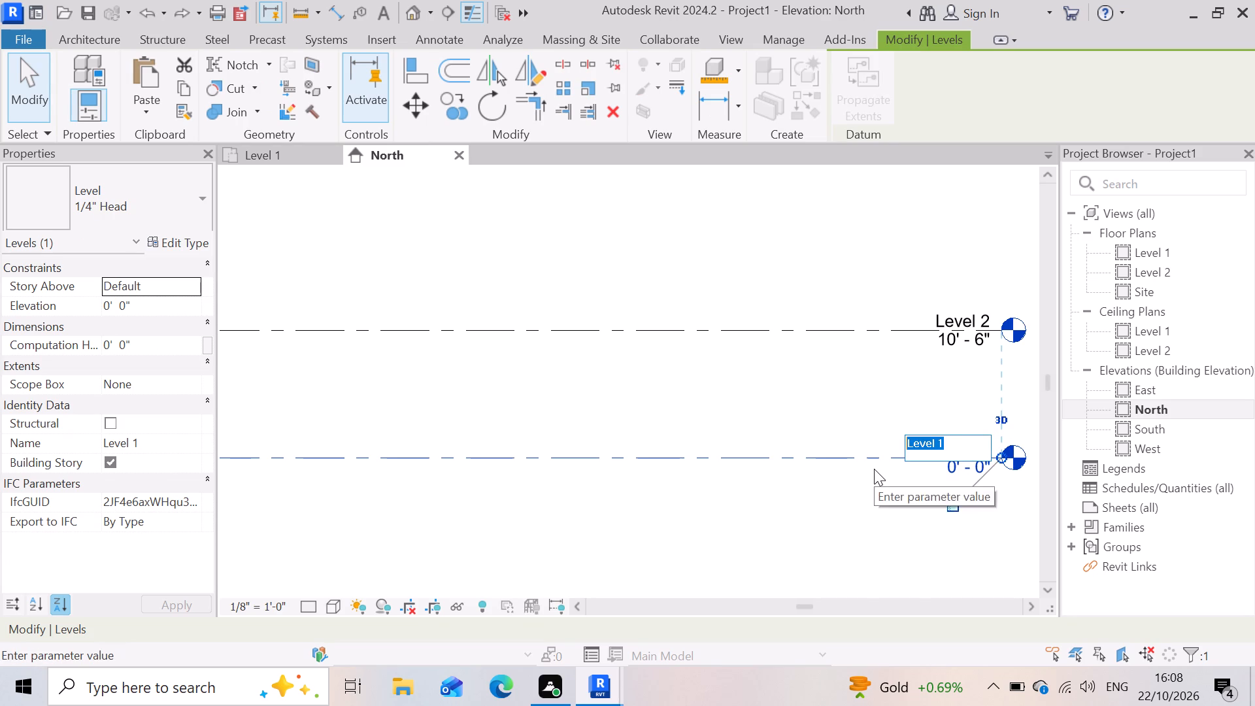
{"action": "key", "text": "p"}
{"action": "key", "text": "l"}
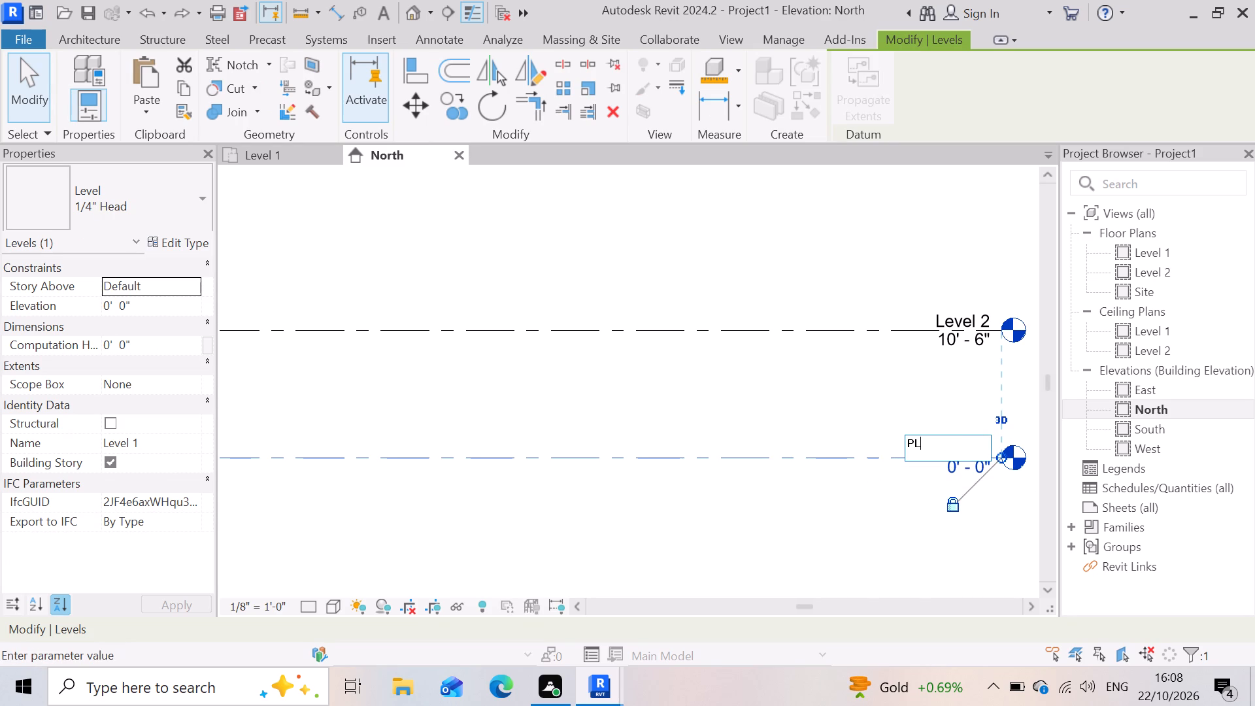
{"action": "left_click", "coordinate": [799, 526]}
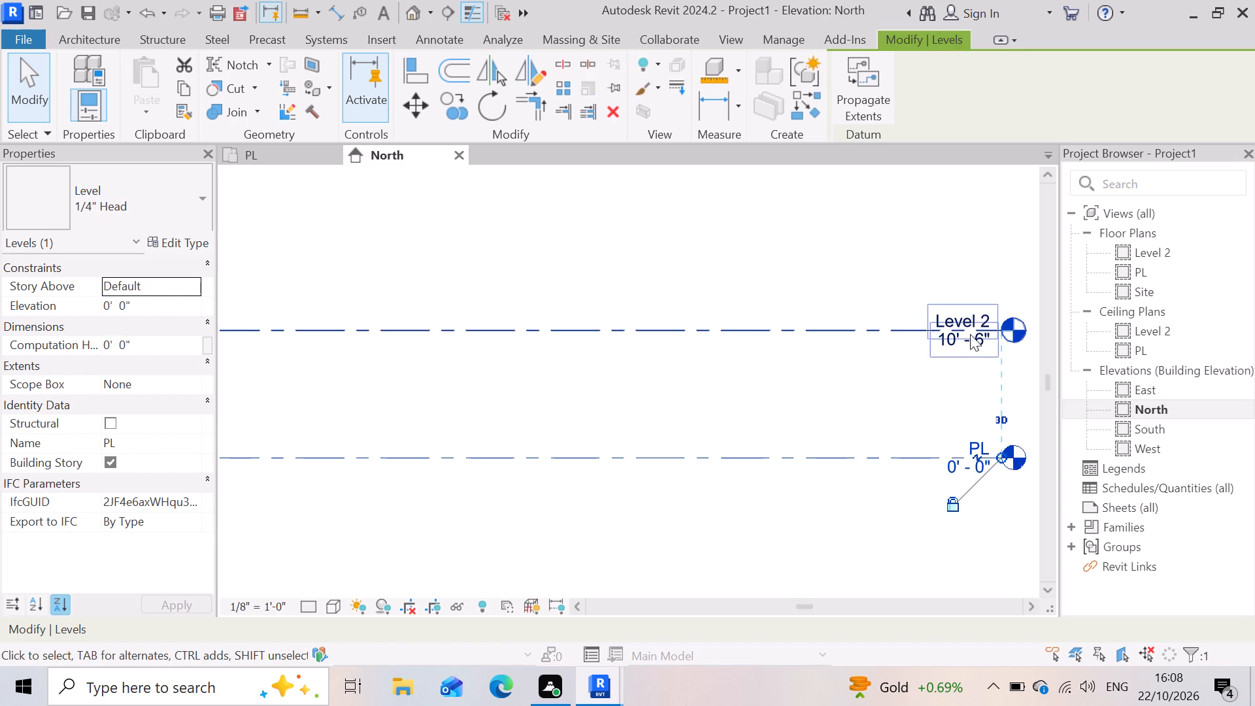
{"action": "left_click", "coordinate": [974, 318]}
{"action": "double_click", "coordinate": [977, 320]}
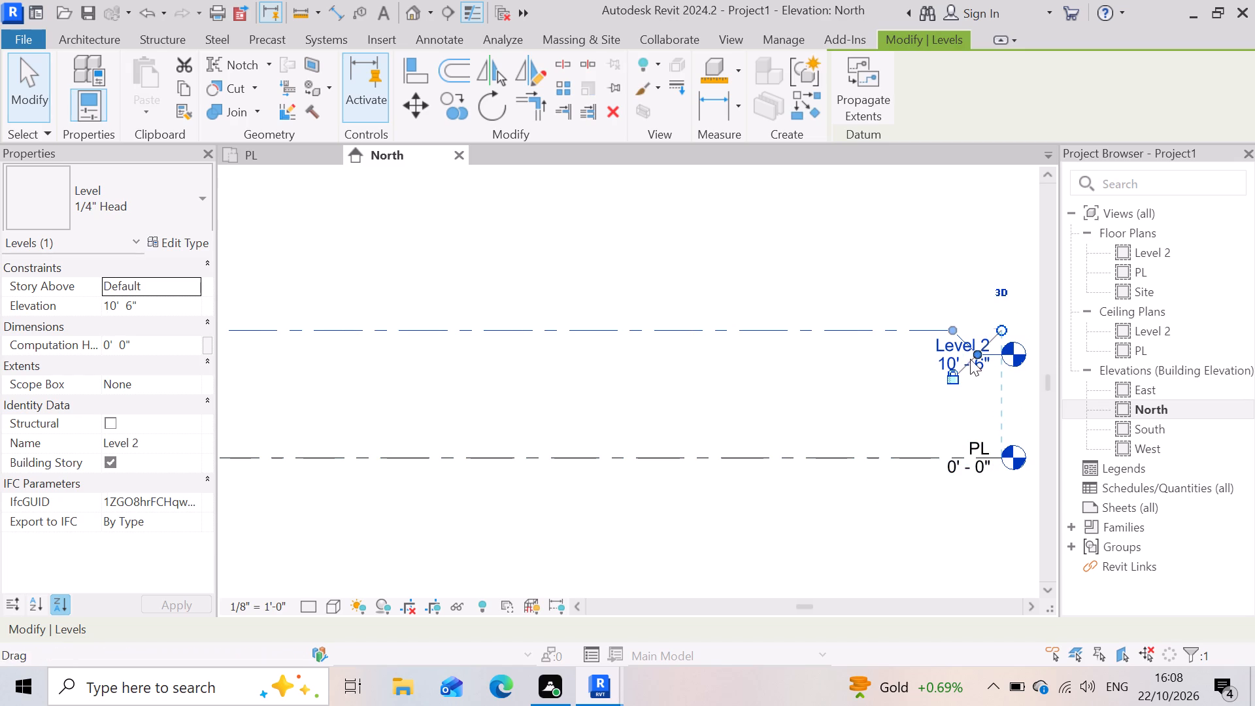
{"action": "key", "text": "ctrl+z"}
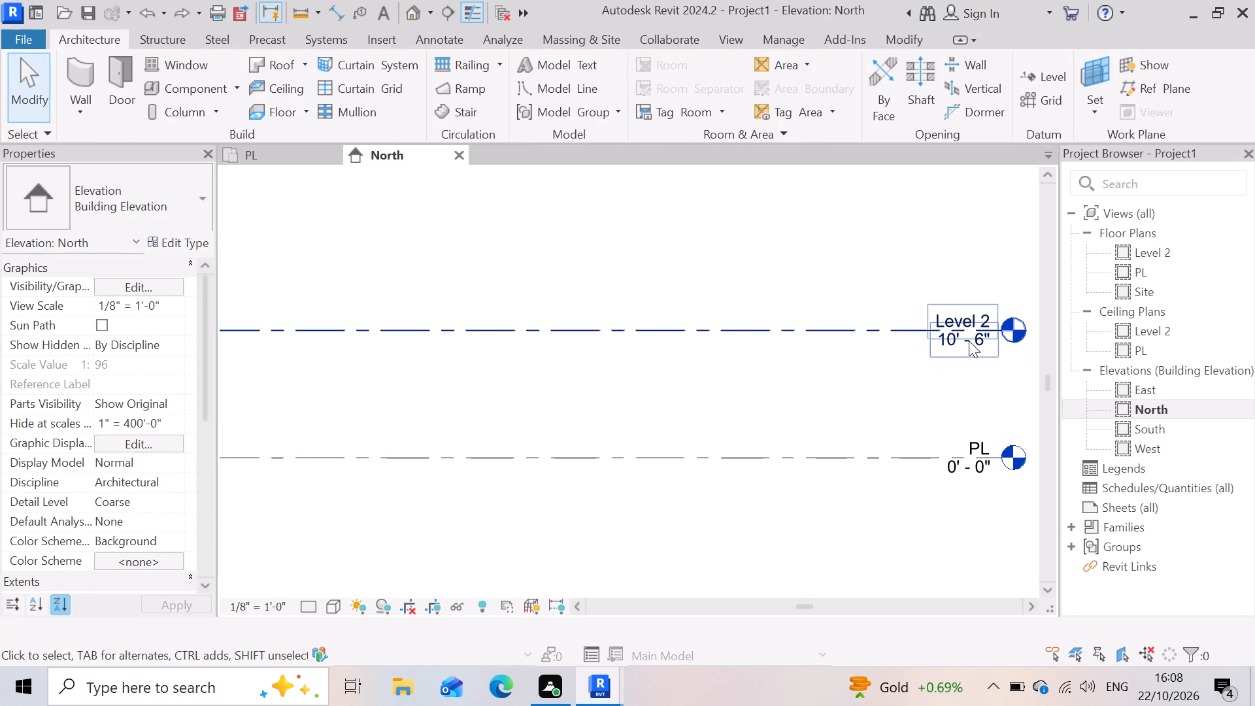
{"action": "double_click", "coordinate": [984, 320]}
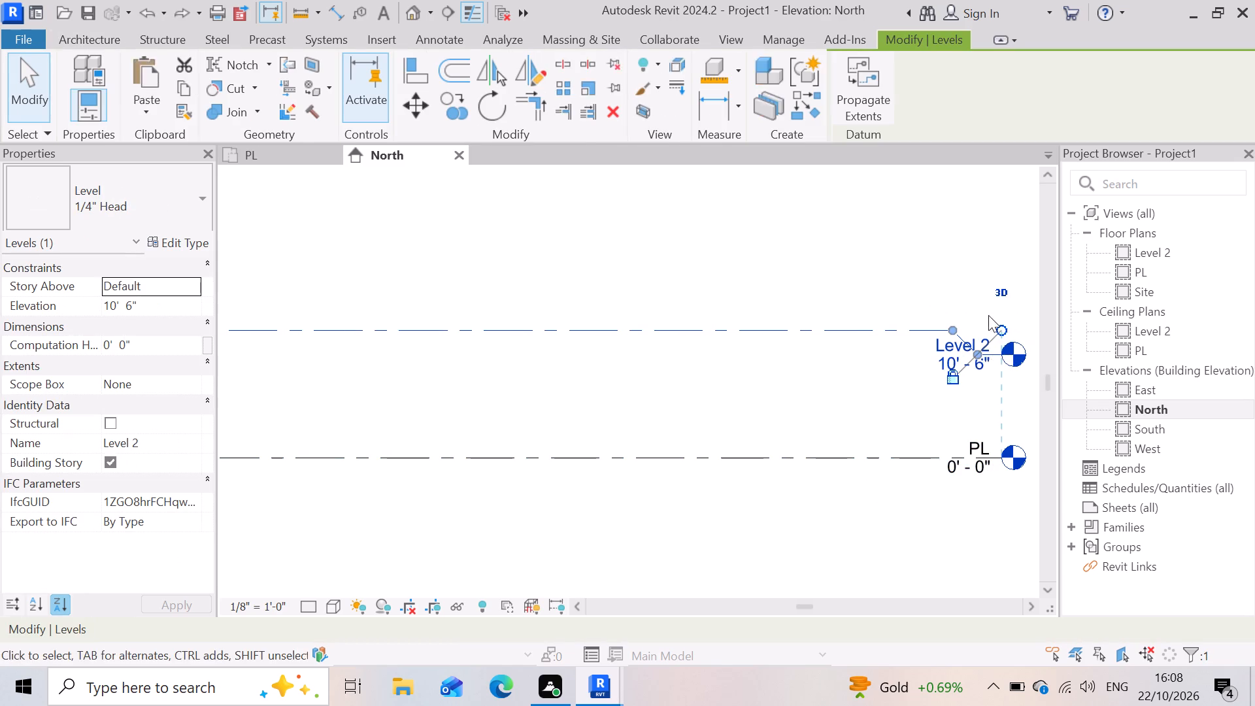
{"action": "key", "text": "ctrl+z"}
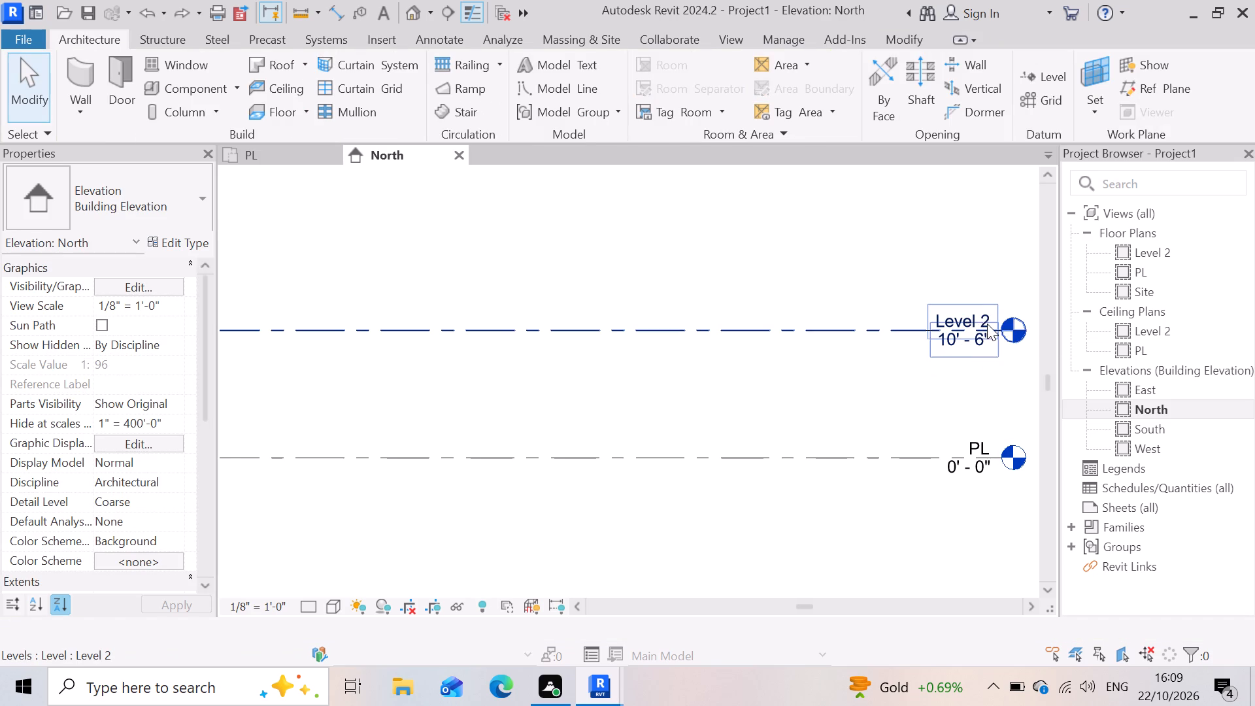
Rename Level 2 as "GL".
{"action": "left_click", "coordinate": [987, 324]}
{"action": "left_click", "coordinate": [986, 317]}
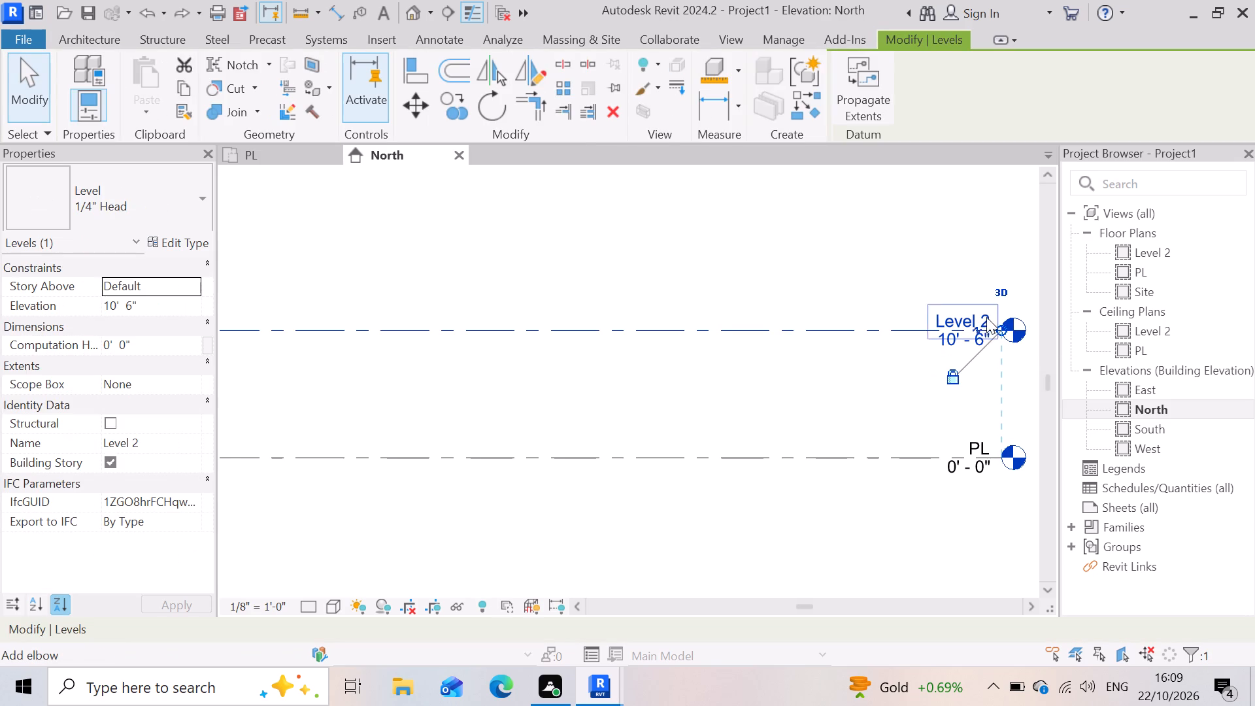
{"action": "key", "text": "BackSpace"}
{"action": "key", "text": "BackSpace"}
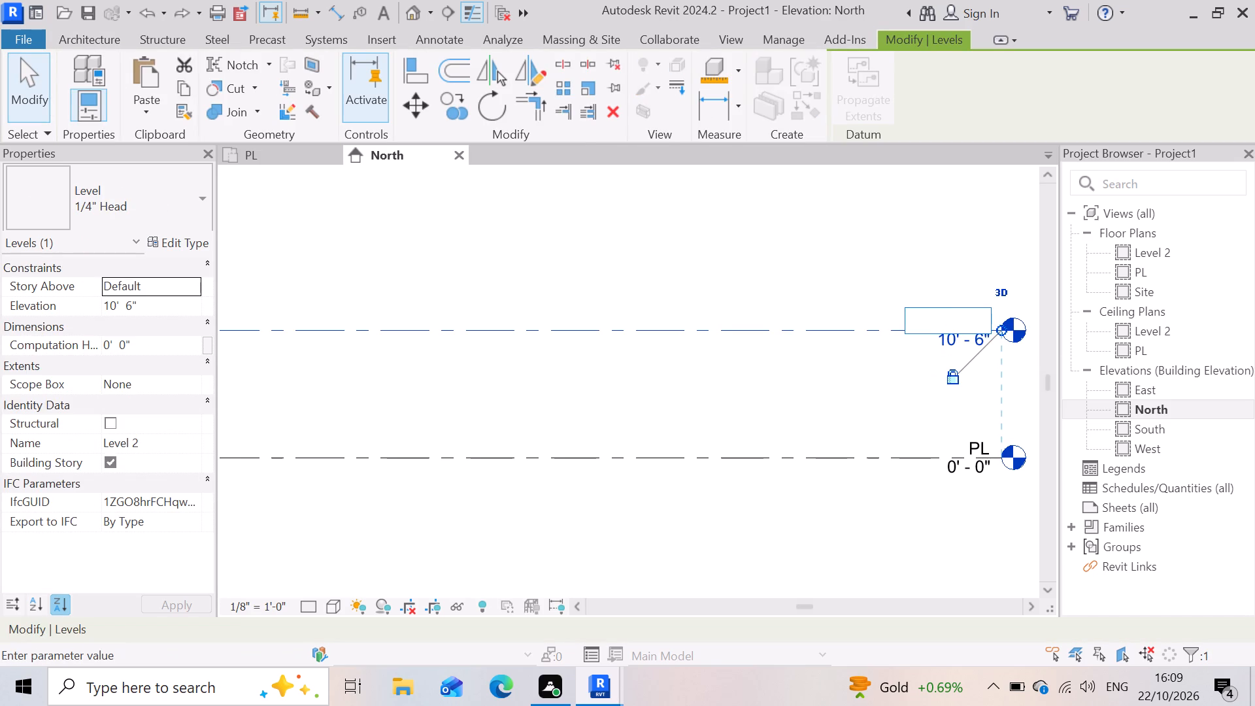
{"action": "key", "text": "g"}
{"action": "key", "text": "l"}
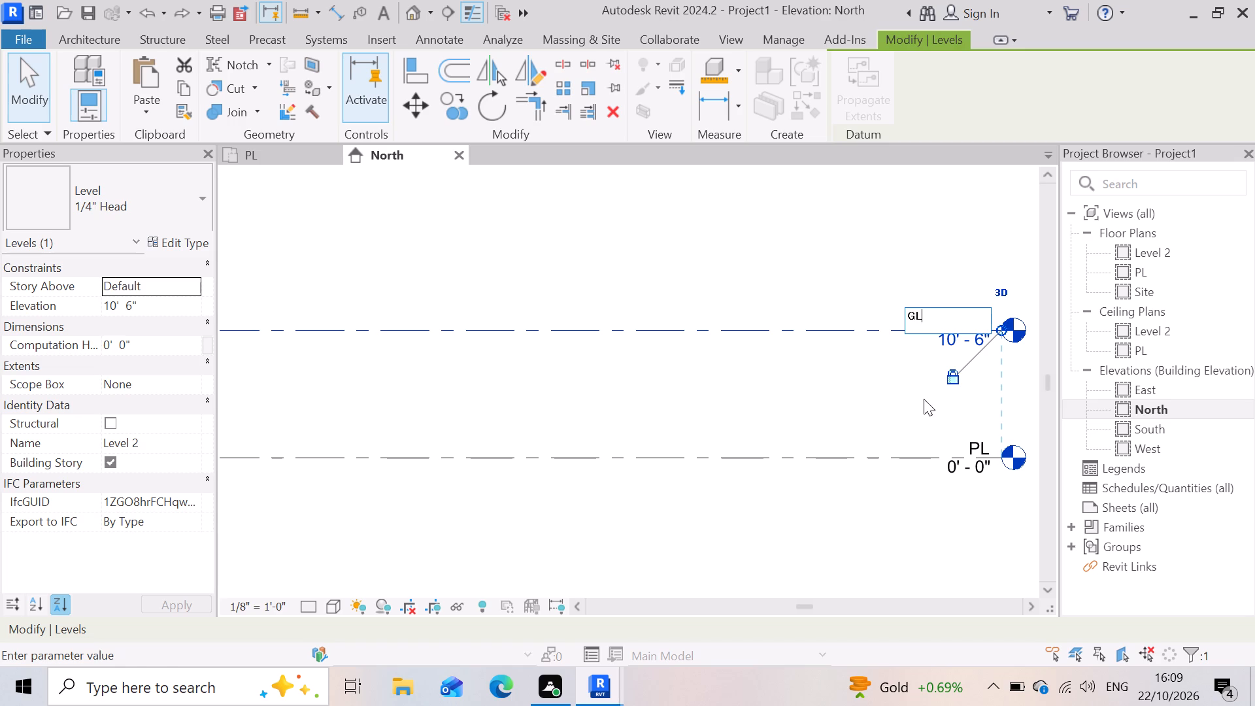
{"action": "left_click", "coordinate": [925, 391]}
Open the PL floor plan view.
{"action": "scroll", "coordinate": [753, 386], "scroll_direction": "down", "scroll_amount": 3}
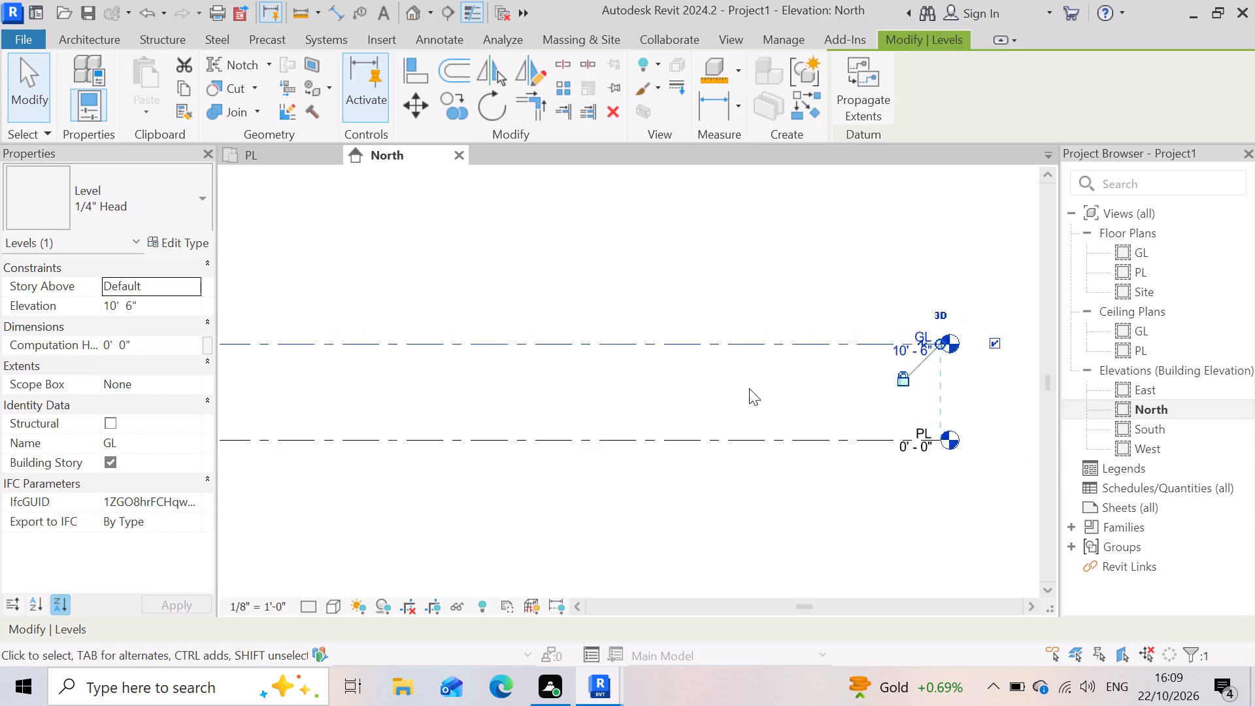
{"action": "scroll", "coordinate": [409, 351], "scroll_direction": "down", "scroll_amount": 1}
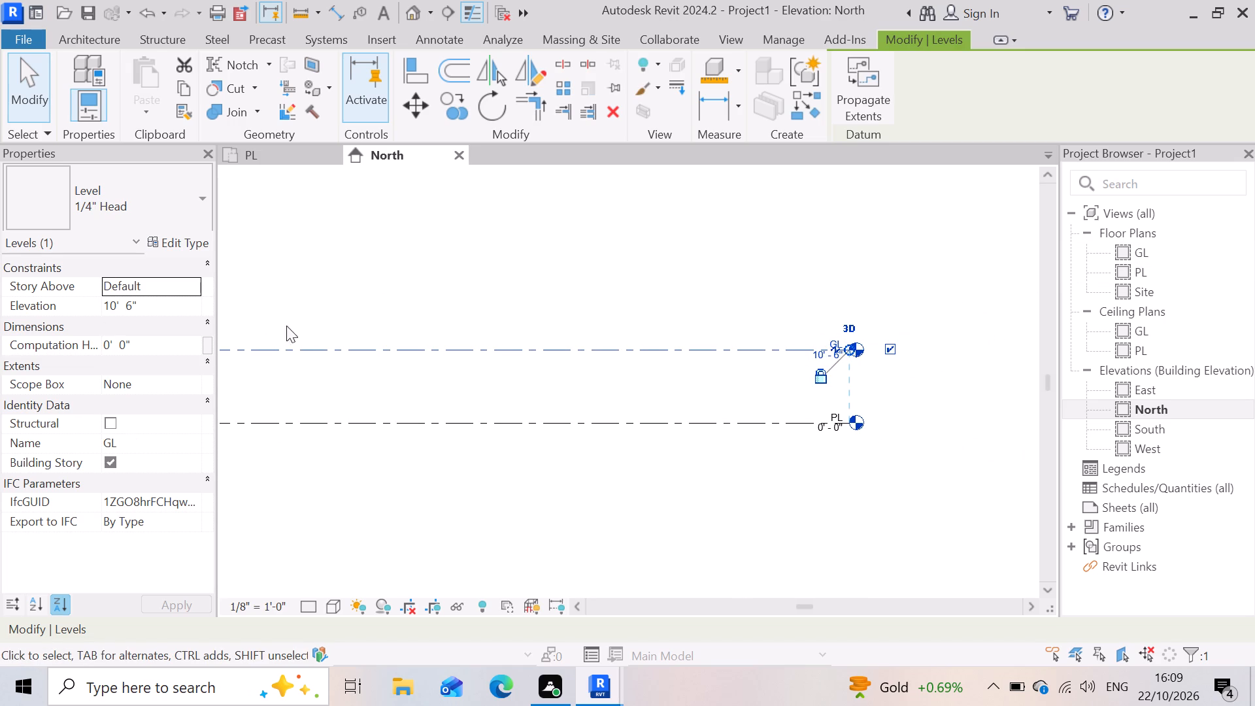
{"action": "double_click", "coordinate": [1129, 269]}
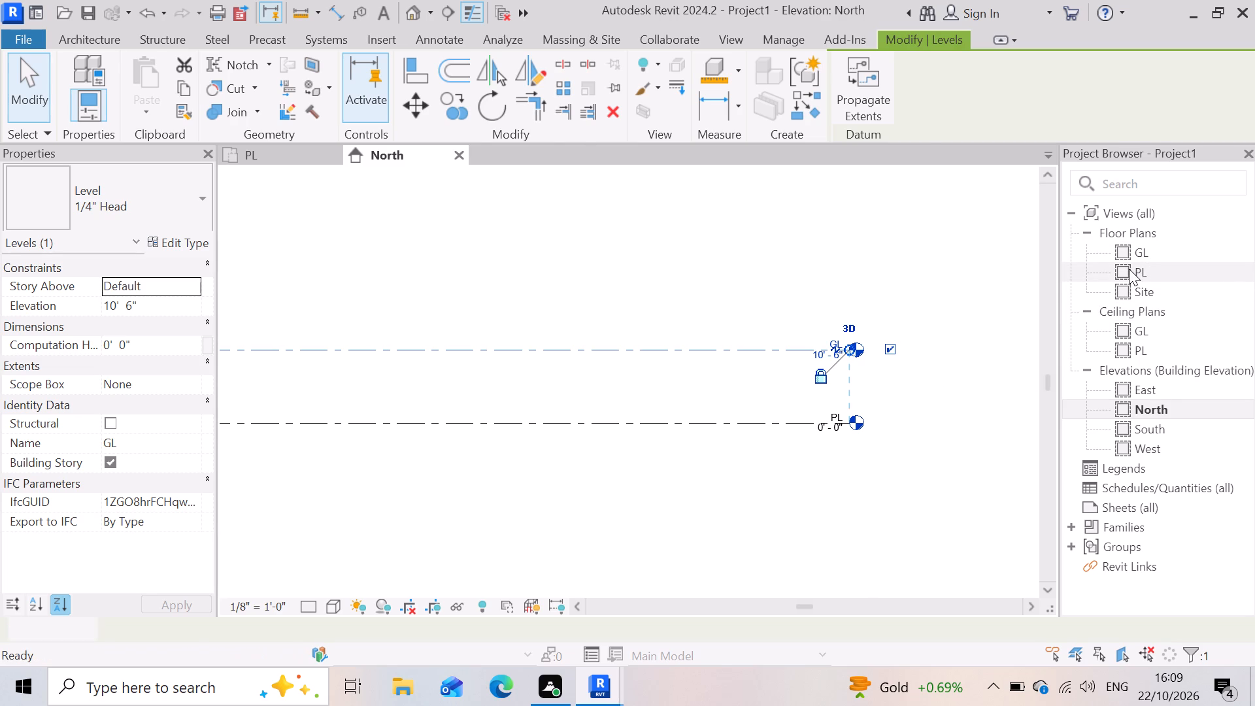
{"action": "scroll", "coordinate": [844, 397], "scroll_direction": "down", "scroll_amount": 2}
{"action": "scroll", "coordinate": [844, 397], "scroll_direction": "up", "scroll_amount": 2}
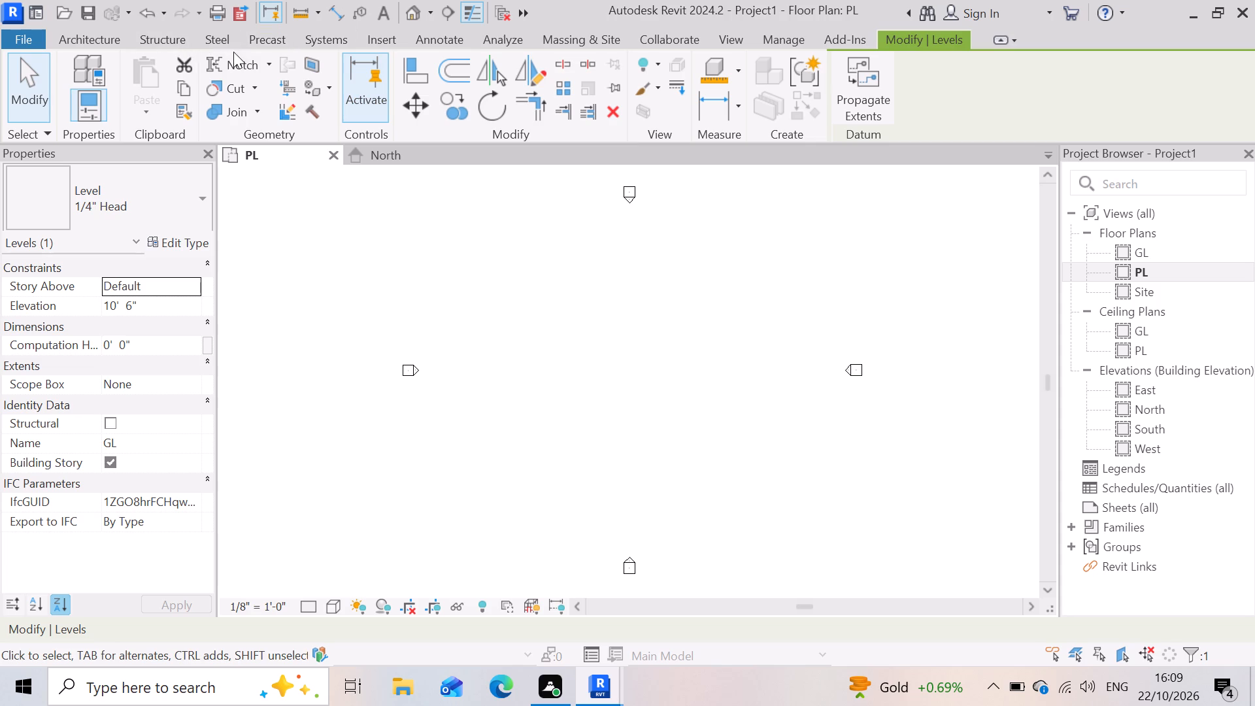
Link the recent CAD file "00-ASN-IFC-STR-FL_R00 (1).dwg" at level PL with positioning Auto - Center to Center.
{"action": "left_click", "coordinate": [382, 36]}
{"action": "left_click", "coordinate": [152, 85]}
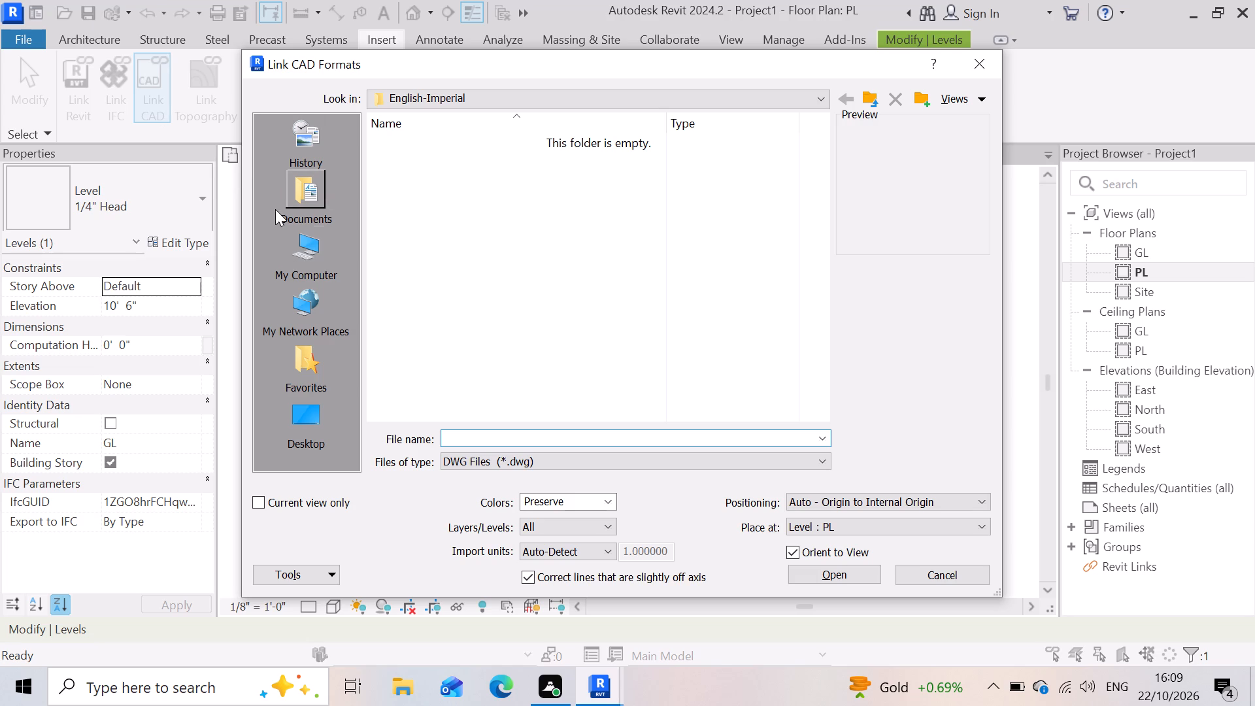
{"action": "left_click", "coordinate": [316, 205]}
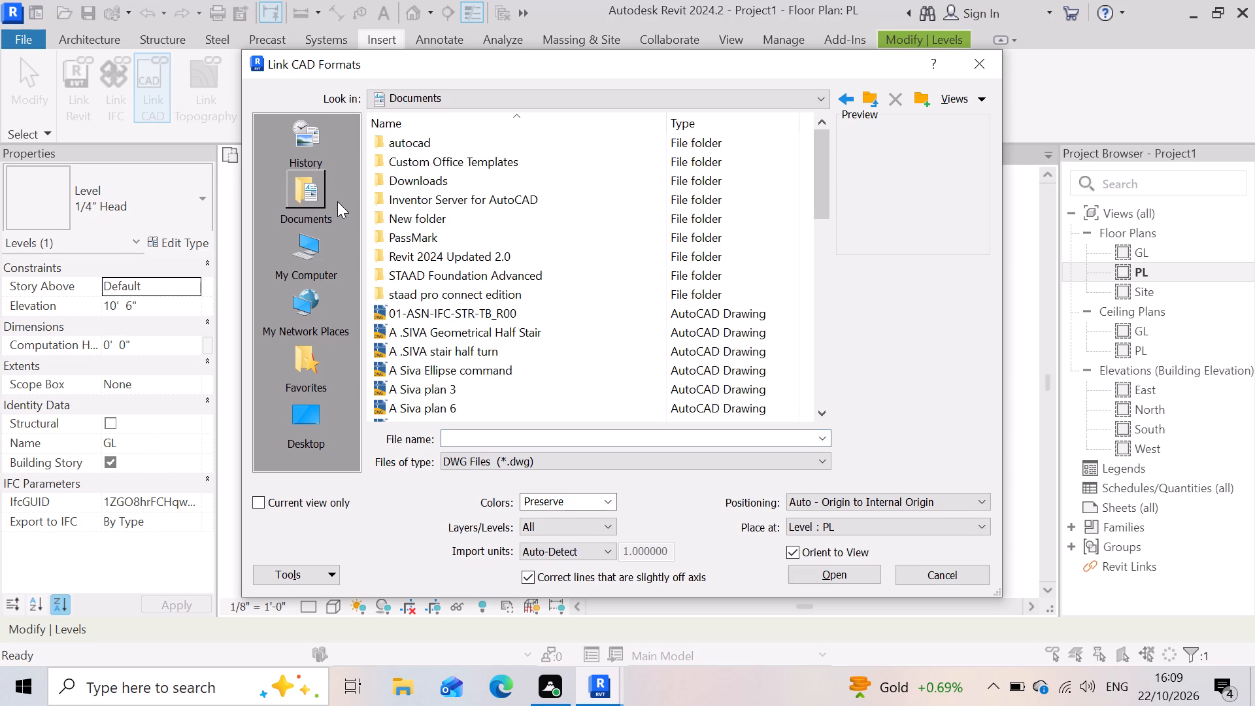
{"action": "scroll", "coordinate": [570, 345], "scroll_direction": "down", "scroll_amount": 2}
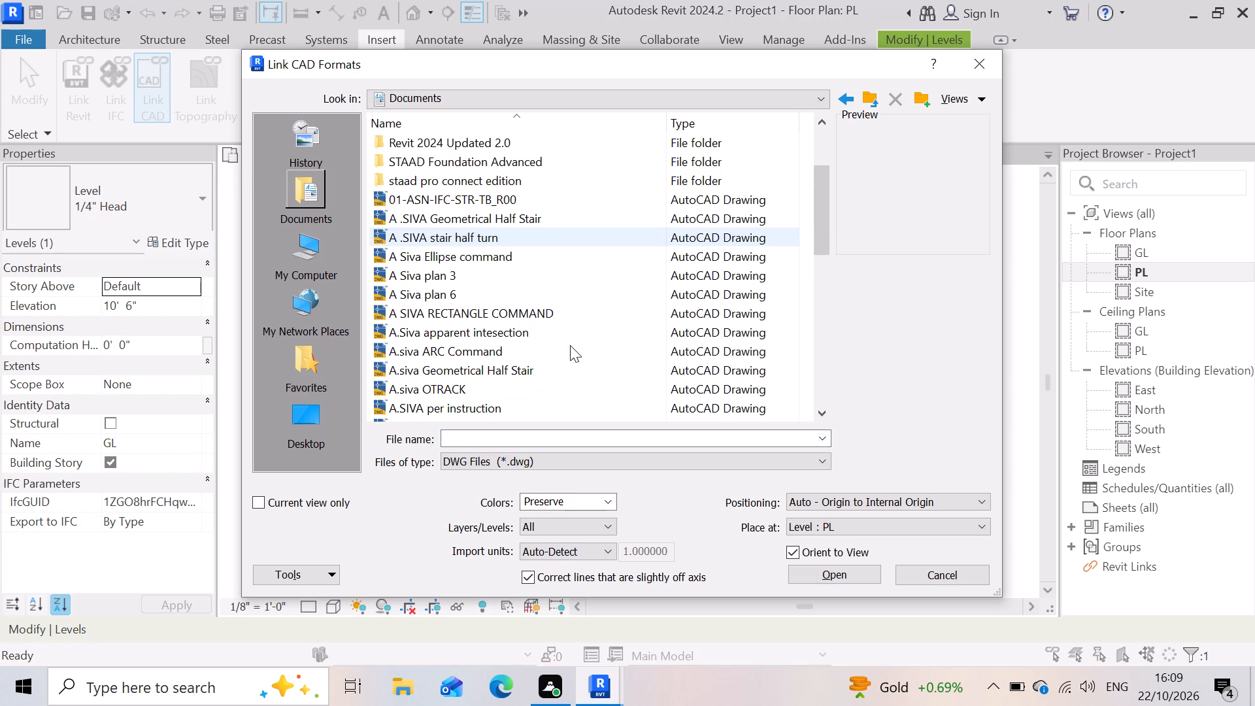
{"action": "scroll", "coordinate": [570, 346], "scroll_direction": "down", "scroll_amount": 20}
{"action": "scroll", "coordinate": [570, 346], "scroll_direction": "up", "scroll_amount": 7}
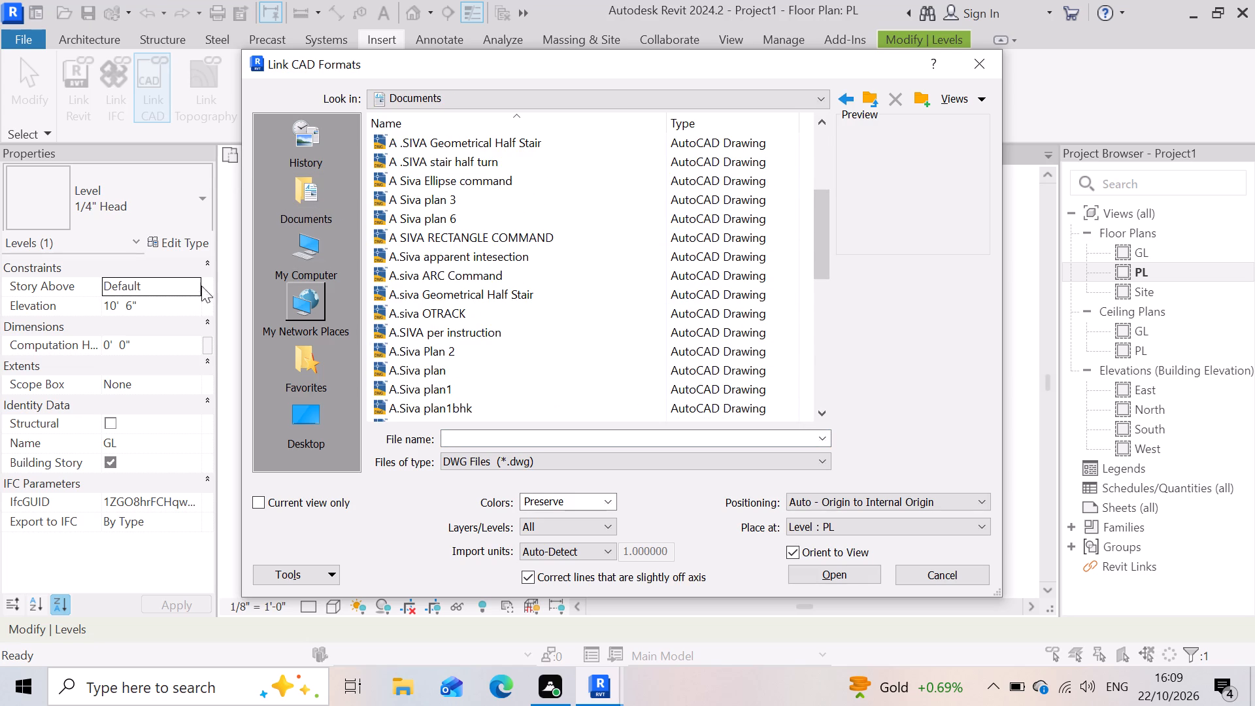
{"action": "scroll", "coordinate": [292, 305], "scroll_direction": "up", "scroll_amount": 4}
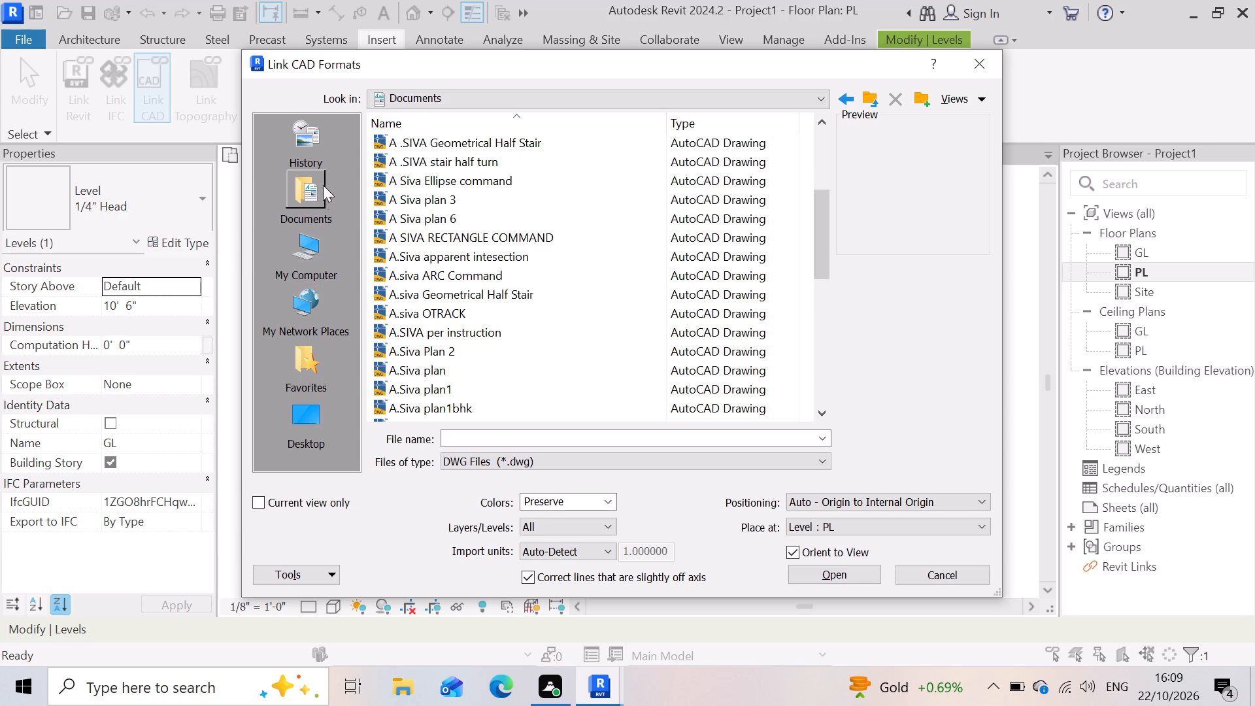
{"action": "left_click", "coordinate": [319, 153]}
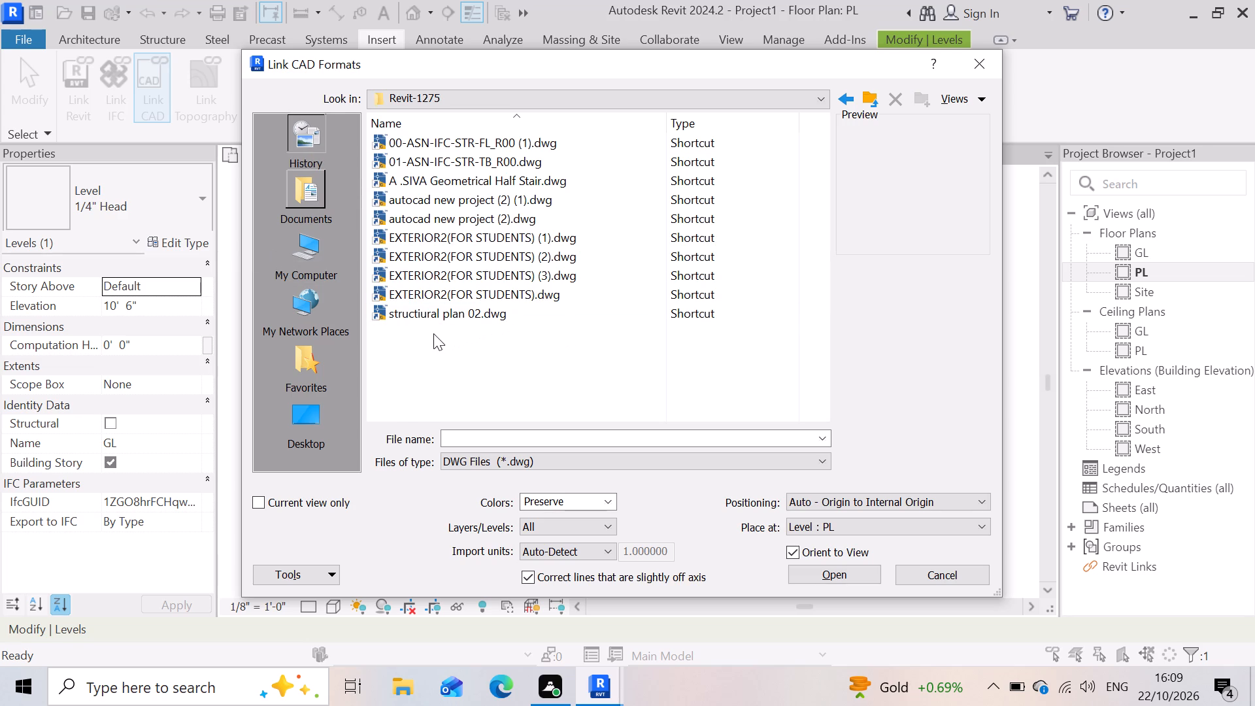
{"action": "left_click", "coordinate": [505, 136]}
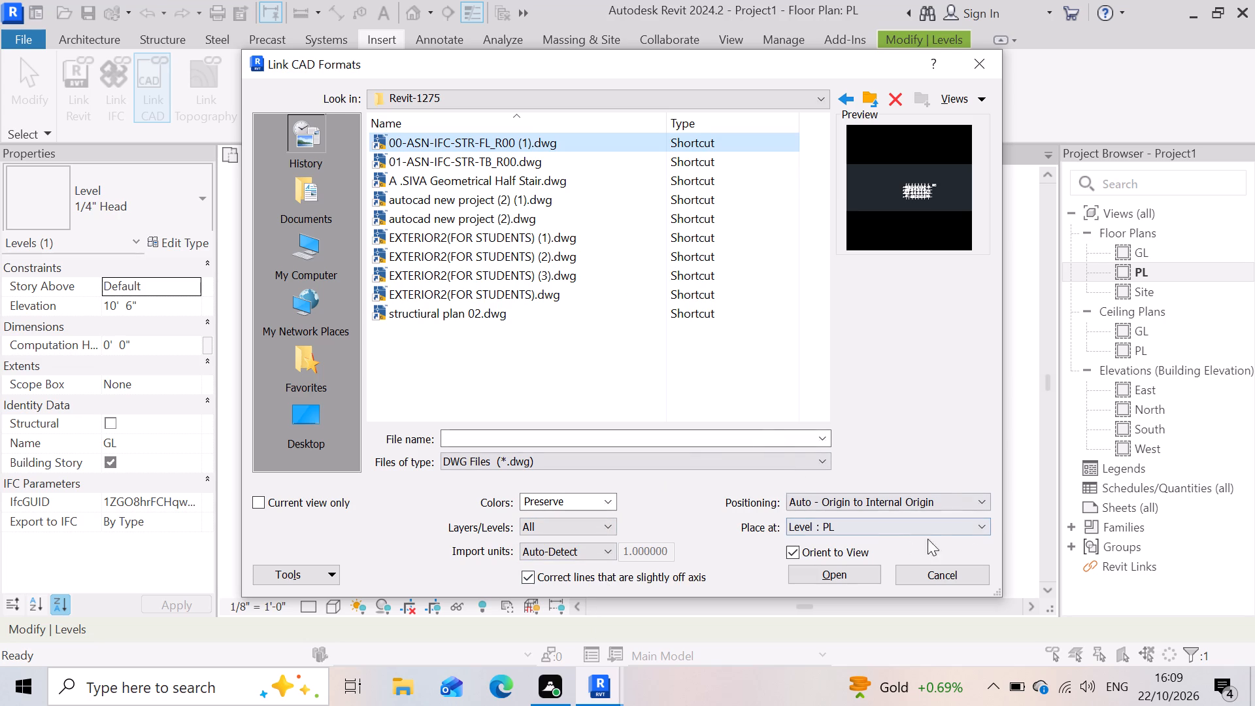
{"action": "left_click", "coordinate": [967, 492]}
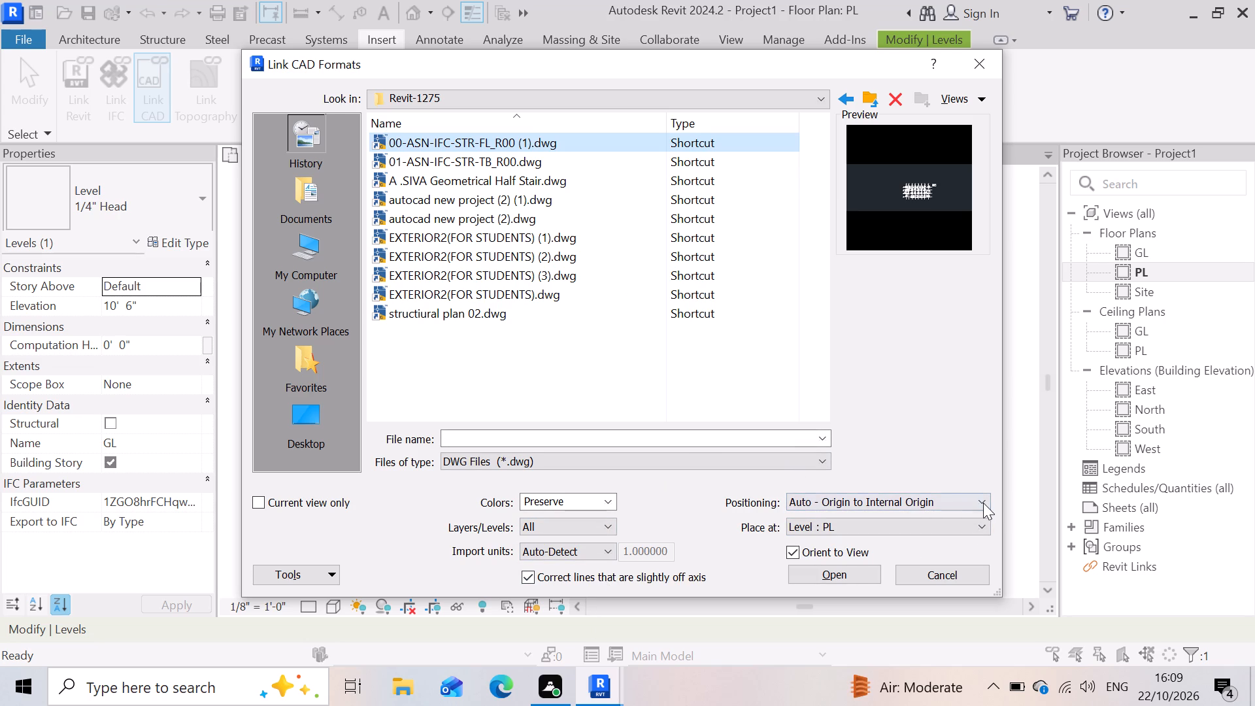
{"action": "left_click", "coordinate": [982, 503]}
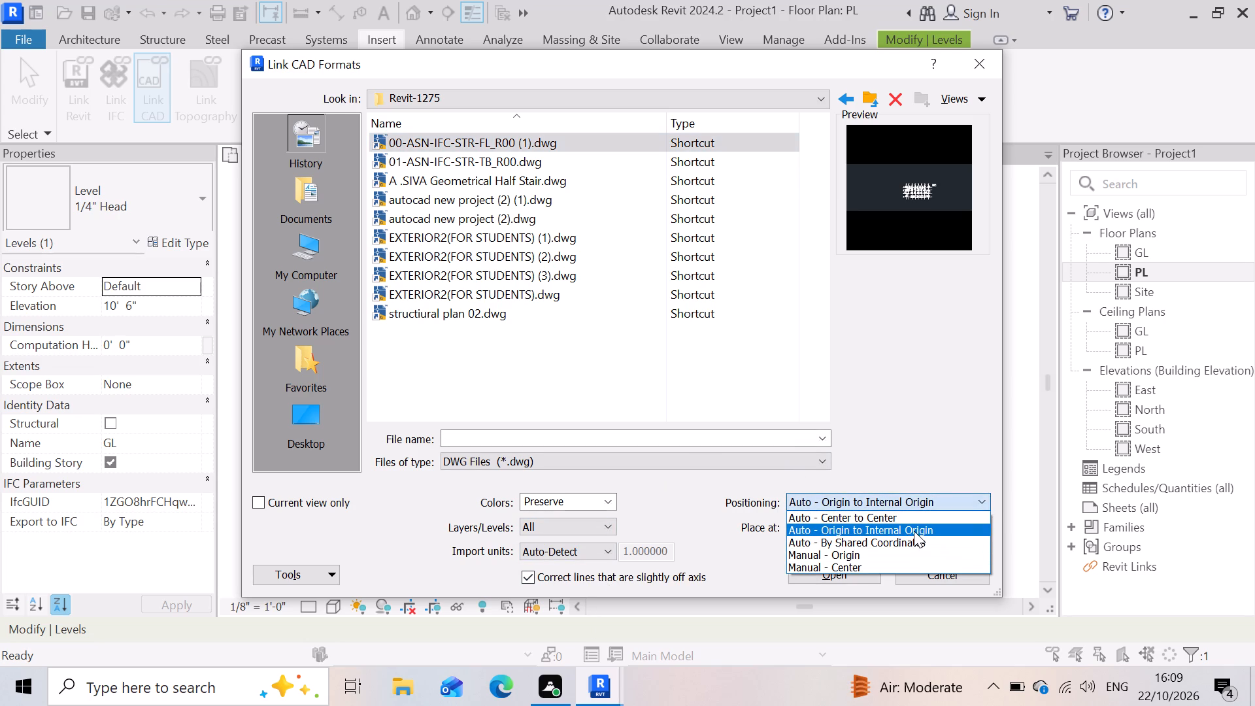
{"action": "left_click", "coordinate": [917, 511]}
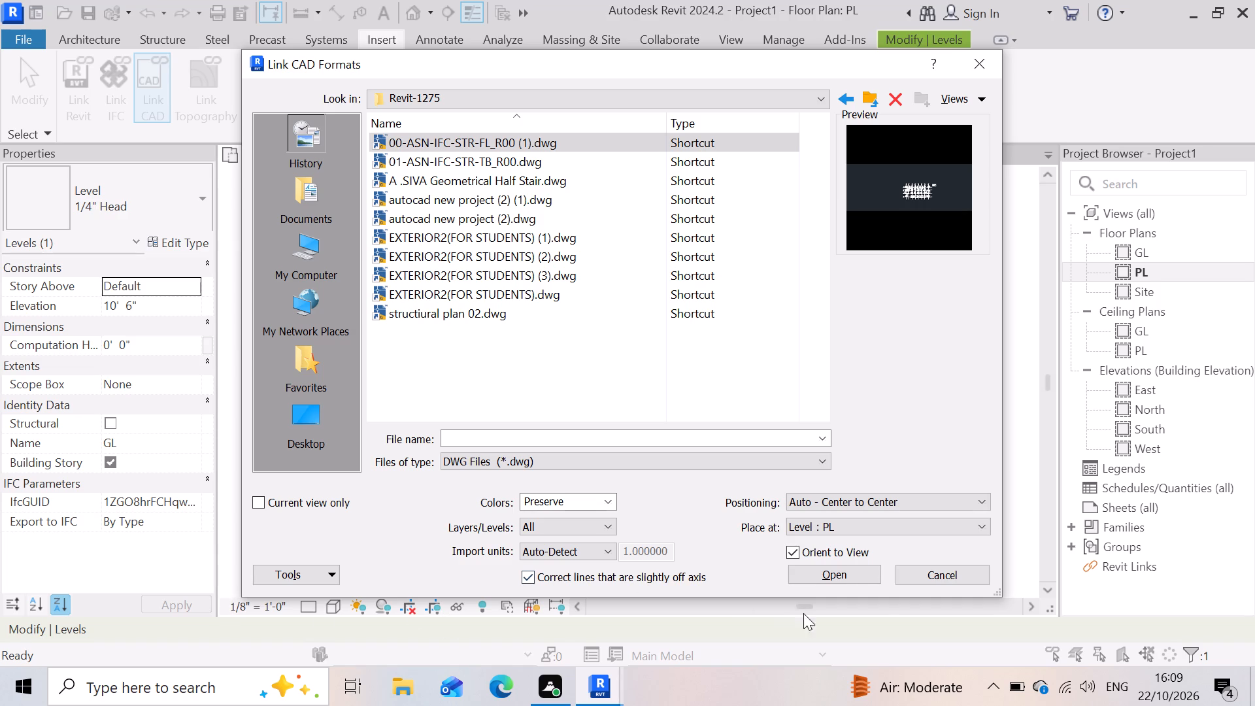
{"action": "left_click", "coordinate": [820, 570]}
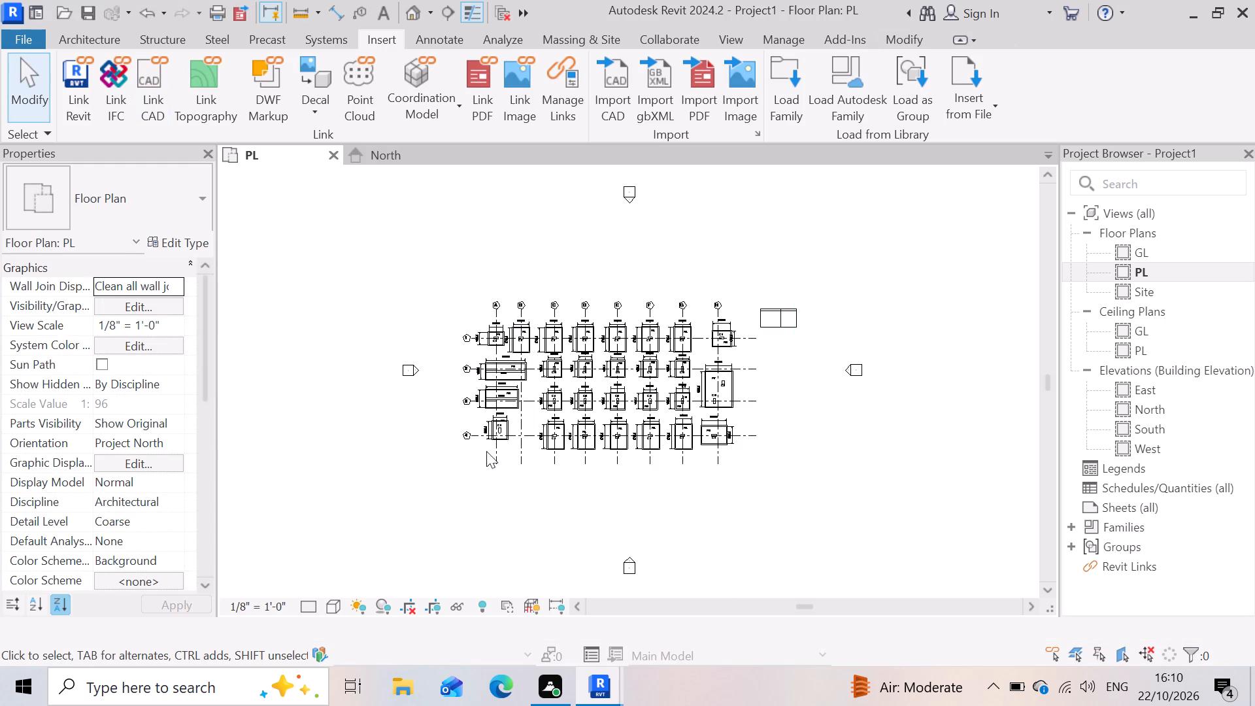
Examine the grid and footing layout of the linked CAD drawing in the PL floor plan.
{"action": "scroll", "coordinate": [492, 450], "scroll_direction": "up", "scroll_amount": 3}
{"action": "scroll", "coordinate": [573, 361], "scroll_direction": "up", "scroll_amount": 3}
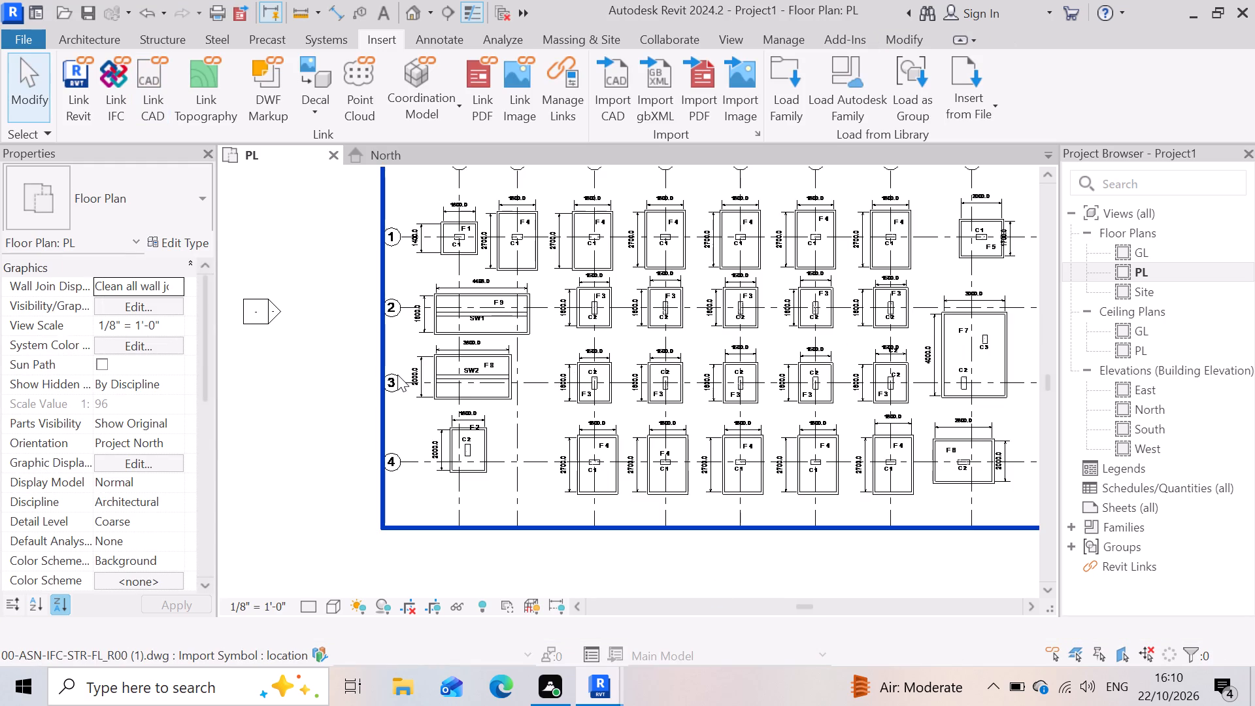
{"action": "scroll", "coordinate": [397, 372], "scroll_direction": "down", "scroll_amount": 3}
{"action": "scroll", "coordinate": [833, 255], "scroll_direction": "up", "scroll_amount": 2}
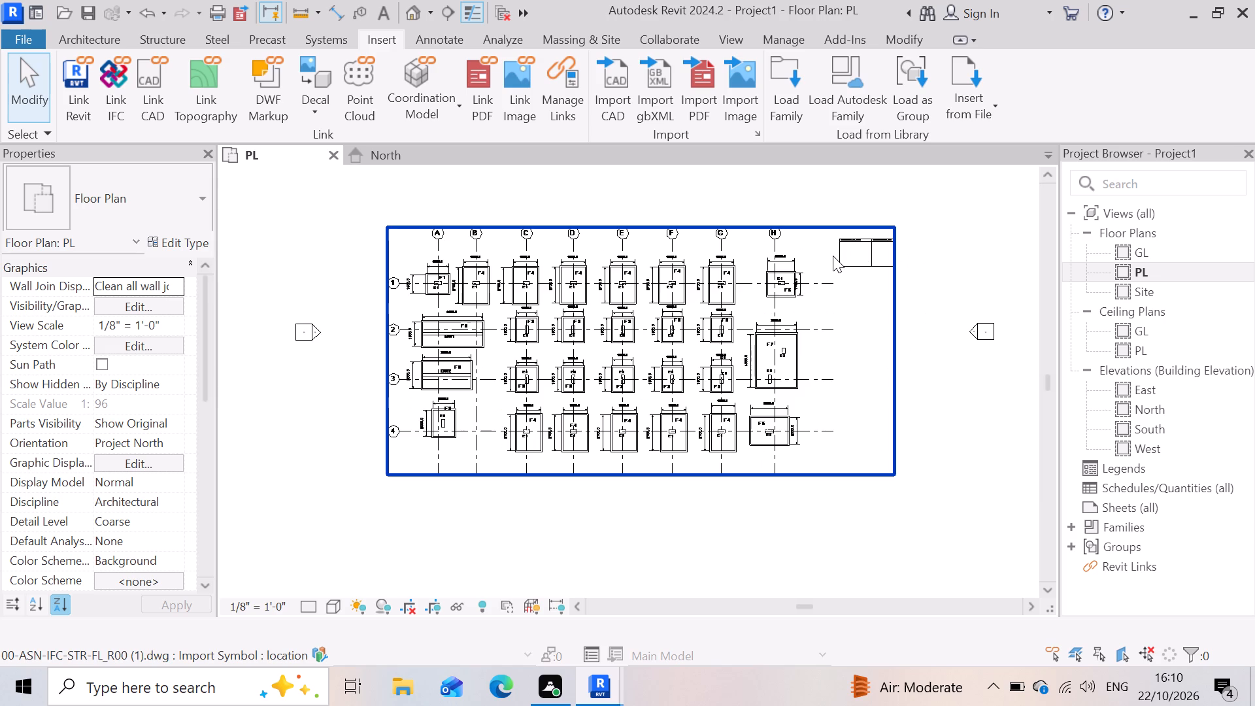
{"action": "scroll", "coordinate": [822, 265], "scroll_direction": "up", "scroll_amount": 3}
{"action": "scroll", "coordinate": [597, 488], "scroll_direction": "down", "scroll_amount": 5}
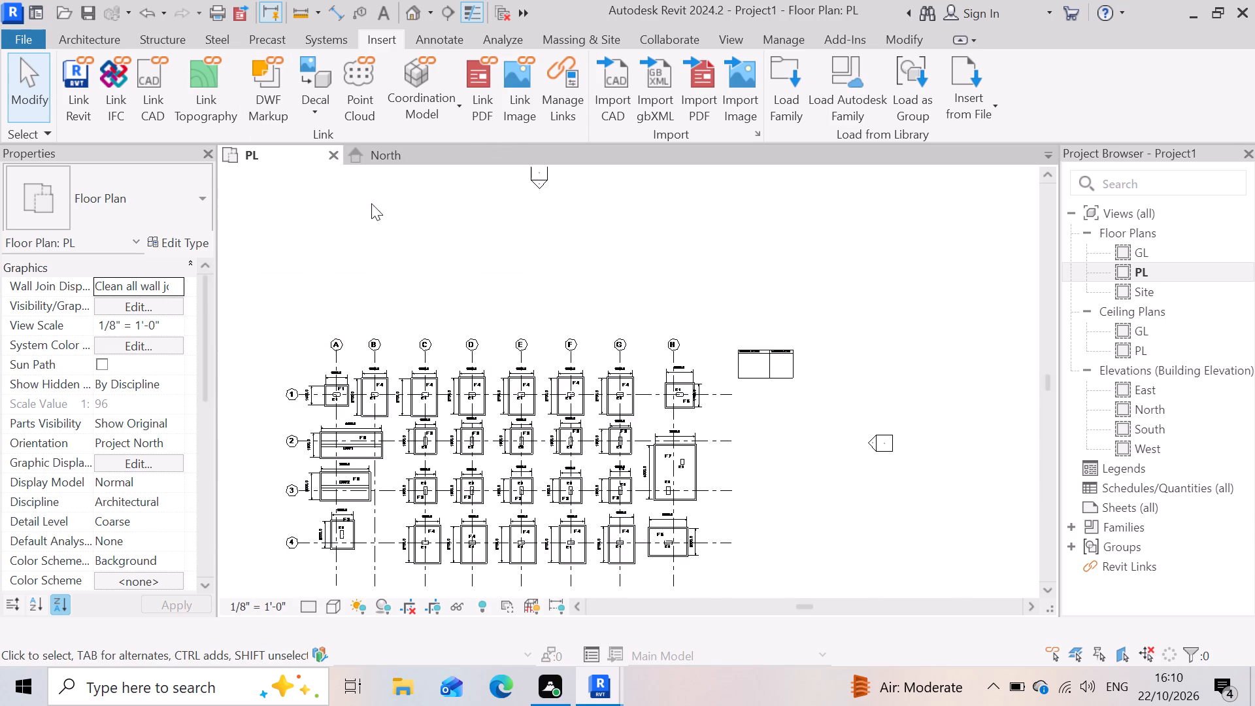
{"action": "scroll", "coordinate": [772, 327], "scroll_direction": "down", "scroll_amount": 3}
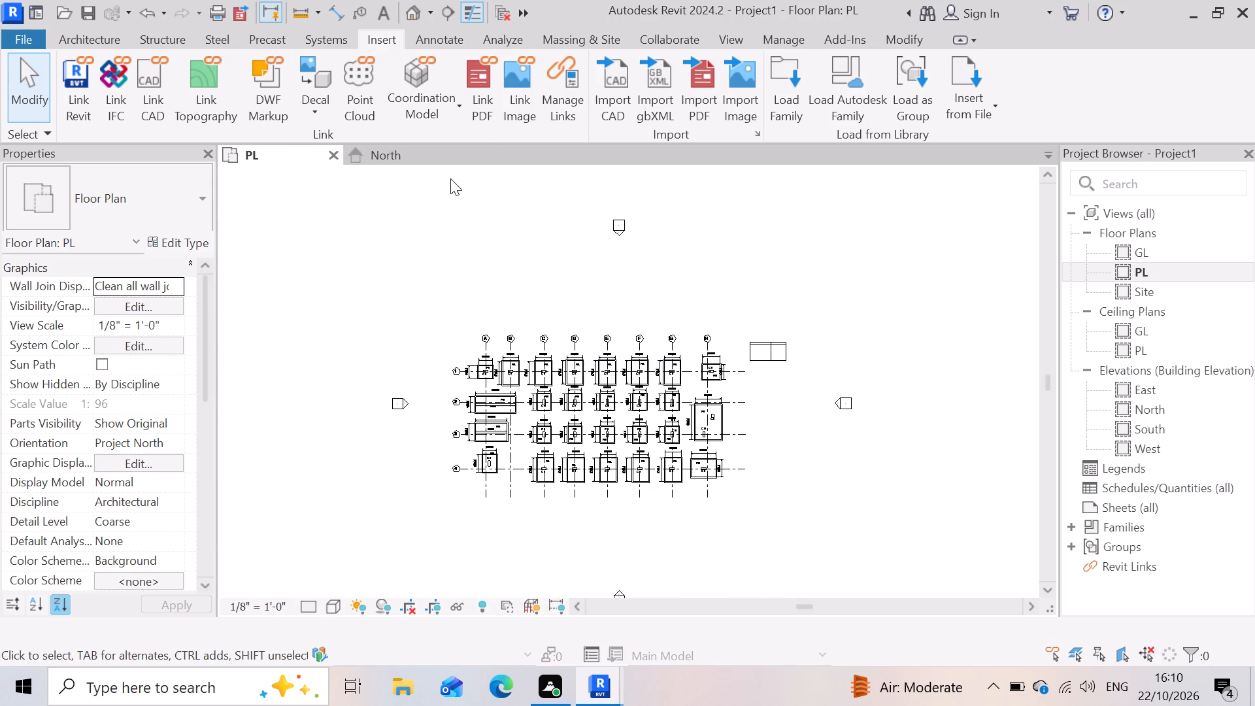
Close the North elevation view and the project without saving its changes.
{"action": "left_click", "coordinate": [461, 156]}
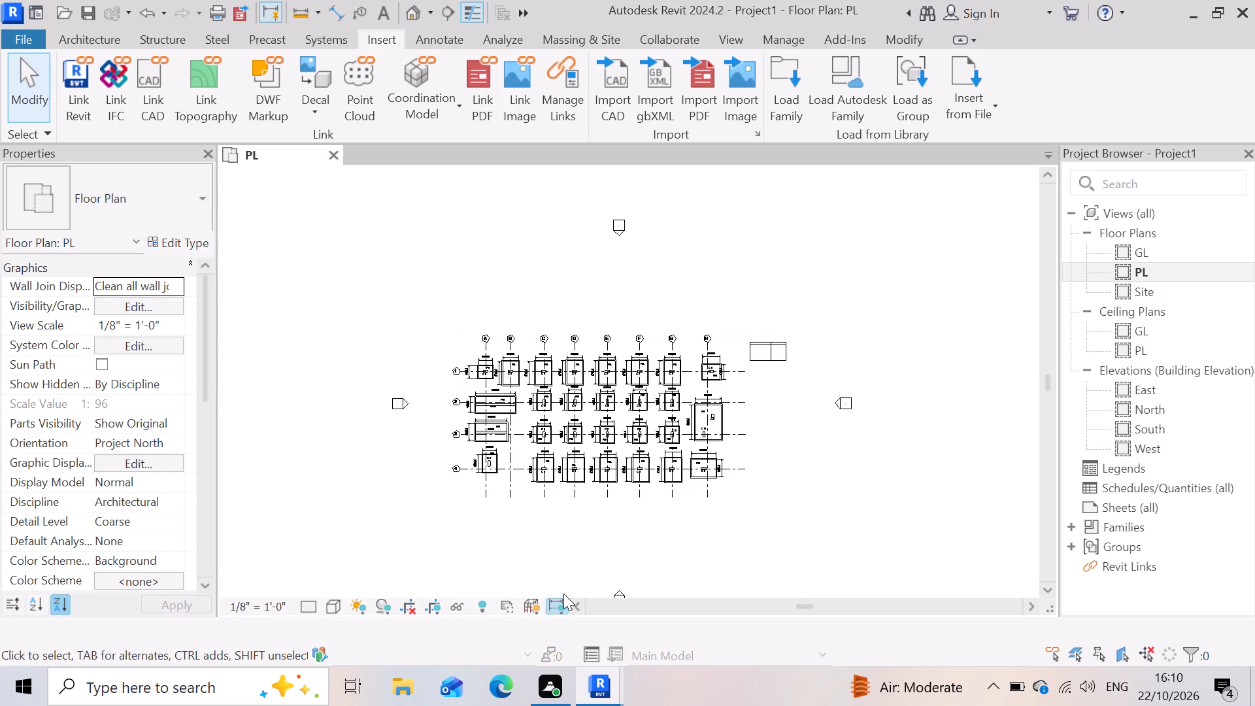
{"action": "double_click", "coordinate": [339, 161]}
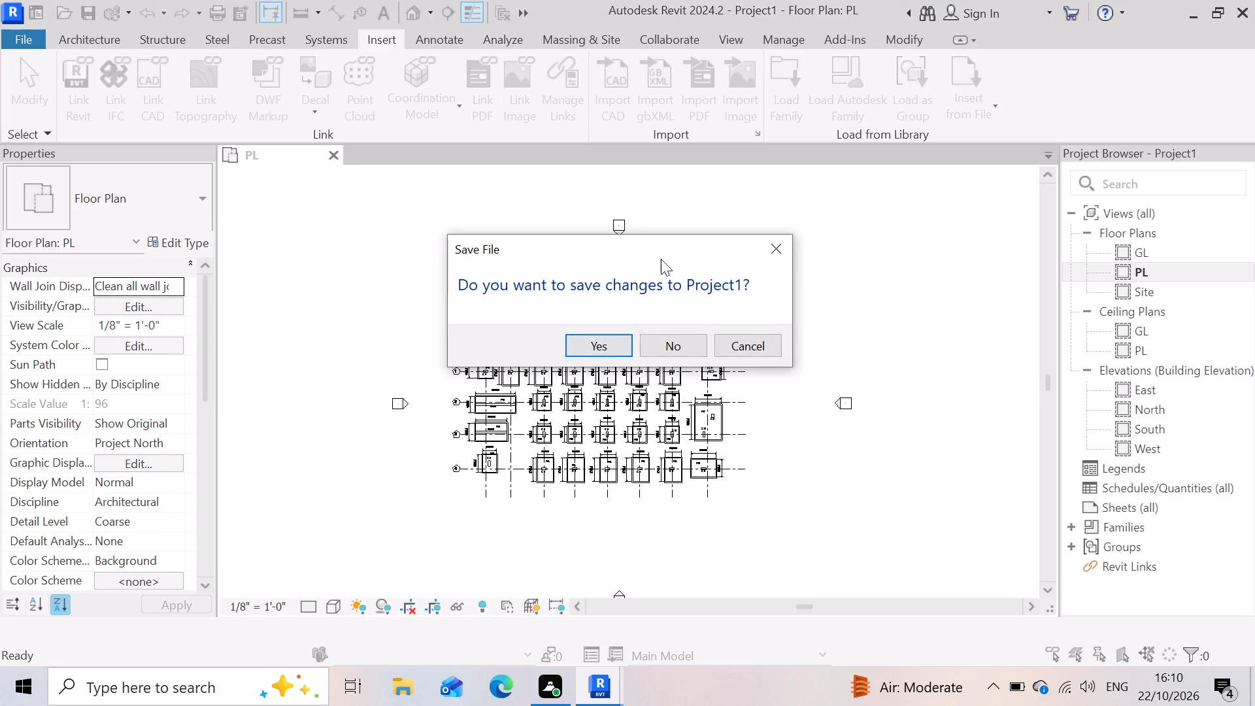
{"action": "left_click", "coordinate": [690, 337]}
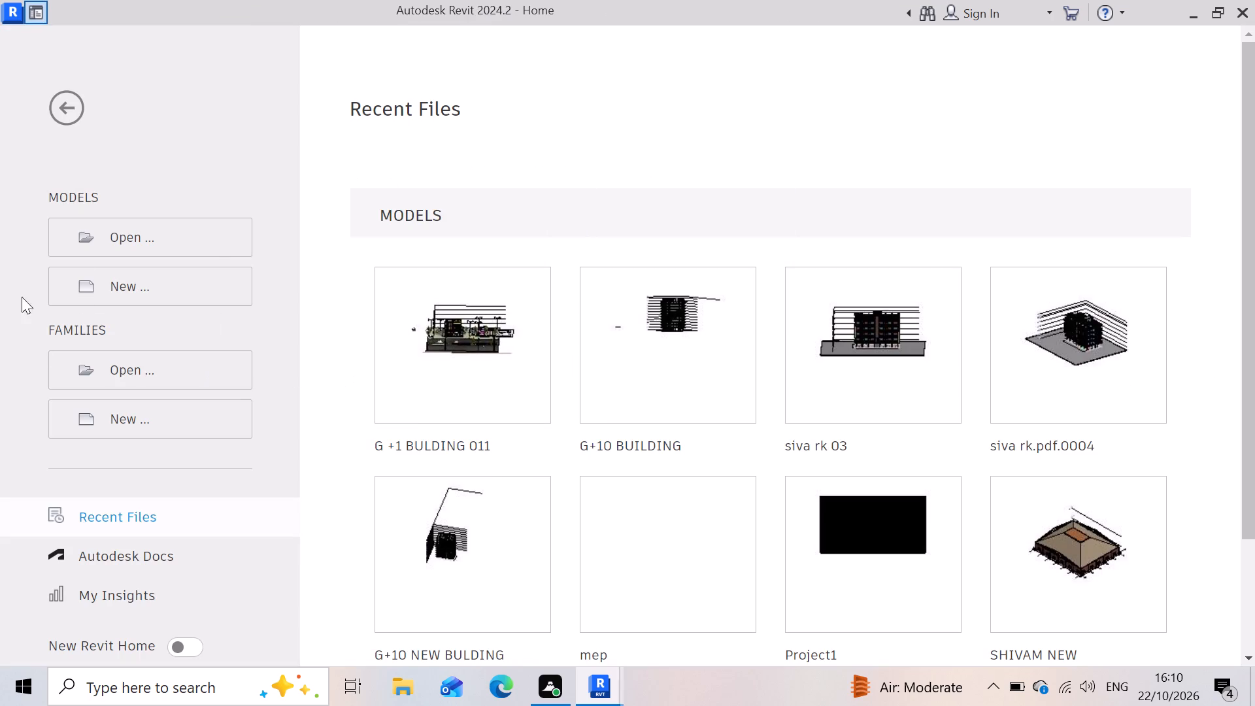
Create a new project from the default.rte template in the English-Imperial templates folder.
{"action": "left_click", "coordinate": [182, 287]}
{"action": "left_click", "coordinate": [182, 285]}
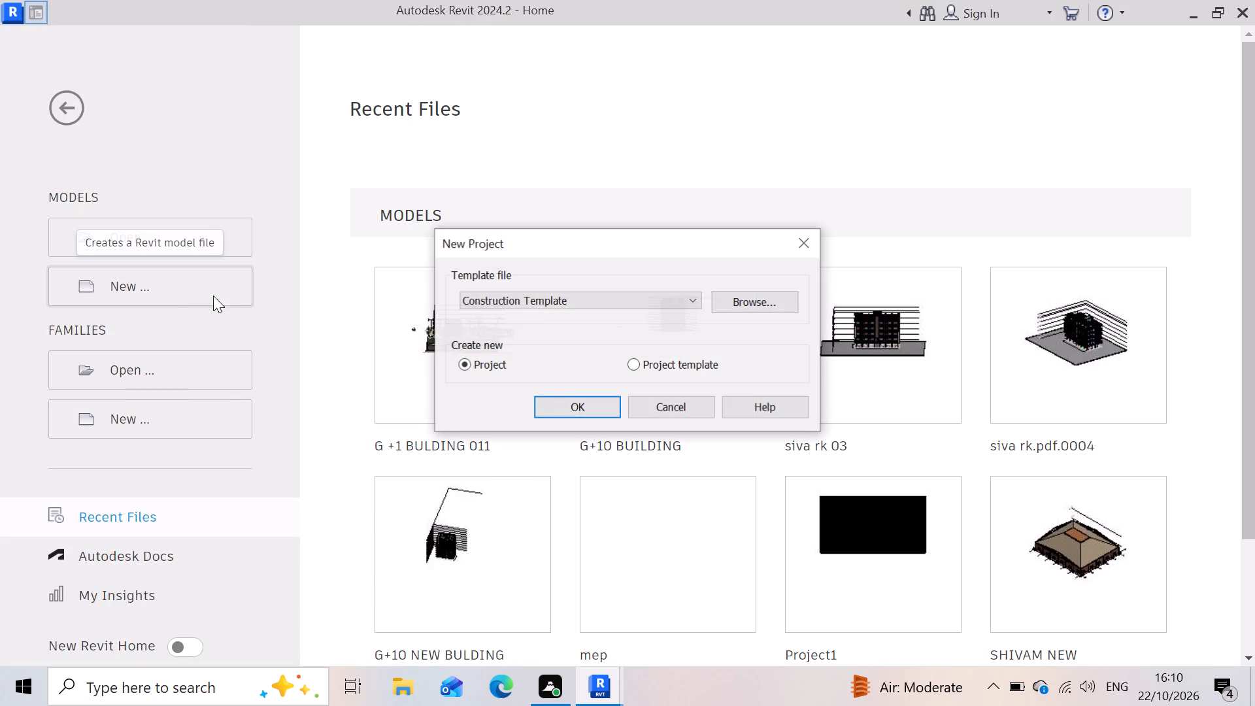
{"action": "left_click_drag", "start_coordinate": [690, 295], "coordinate": [687, 301]}
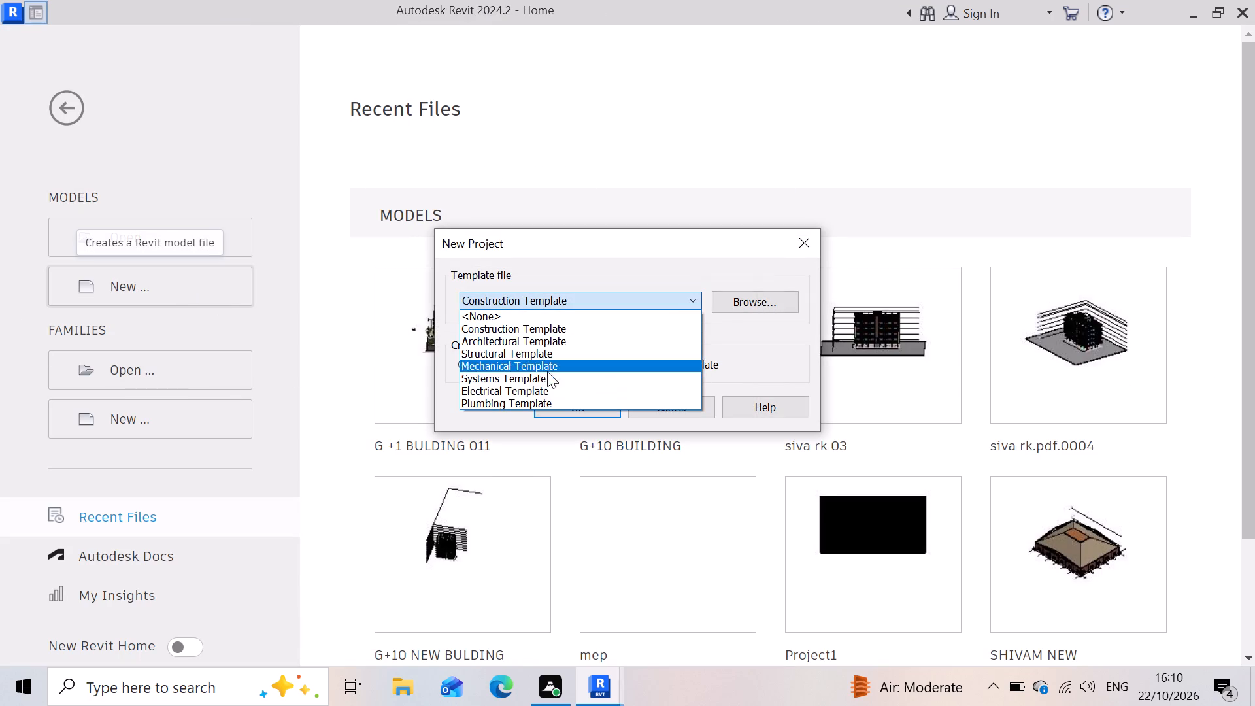
{"action": "left_click", "coordinate": [550, 336]}
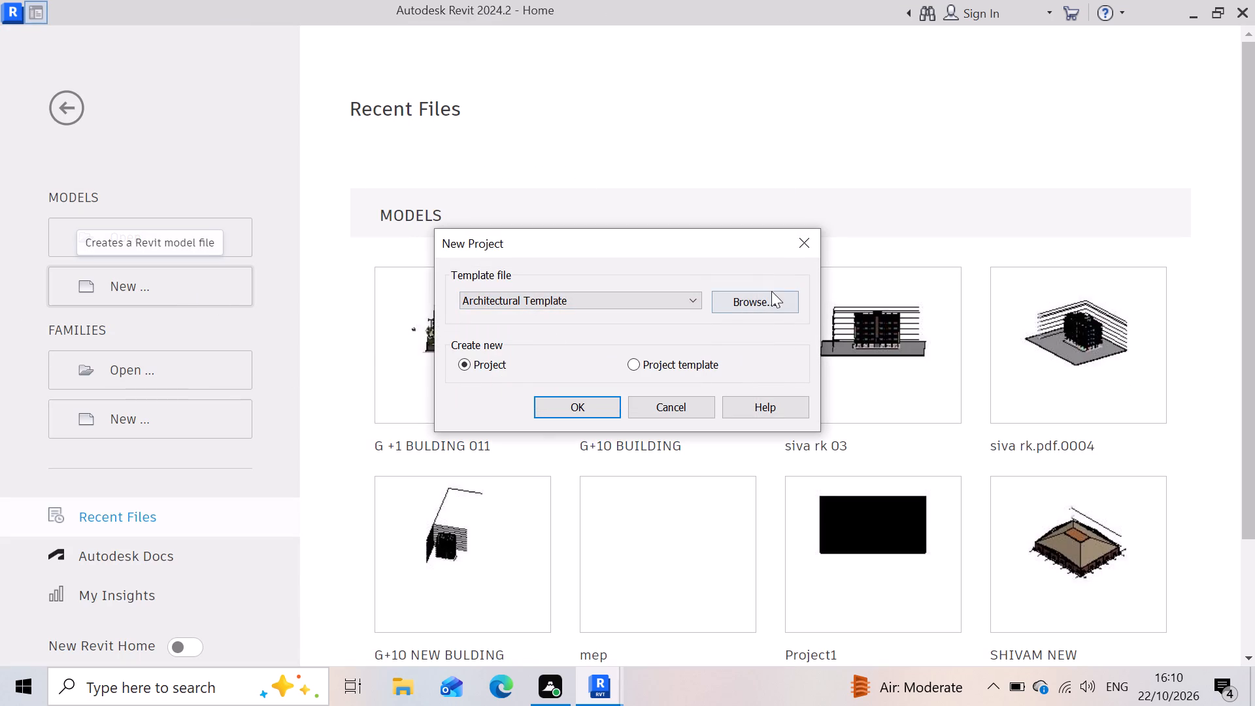
{"action": "left_click", "coordinate": [770, 297]}
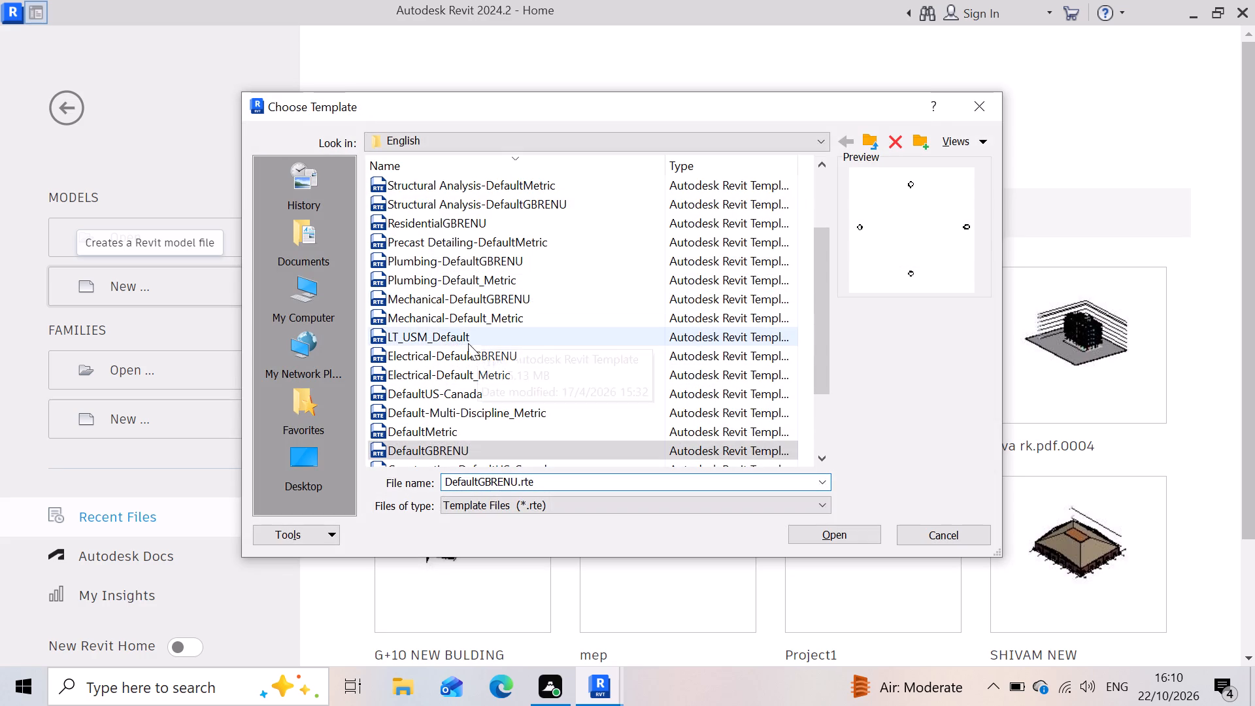
{"action": "scroll", "coordinate": [639, 407], "scroll_direction": "down", "scroll_amount": 8}
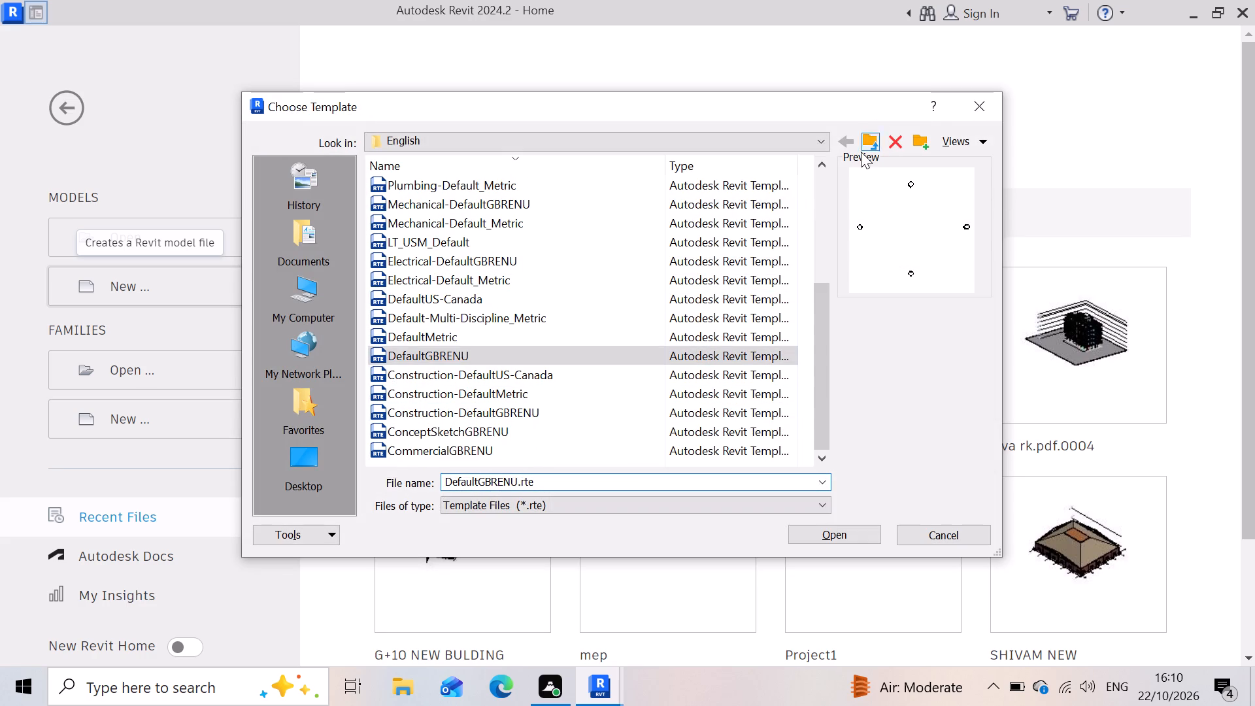
{"action": "left_click", "coordinate": [867, 143]}
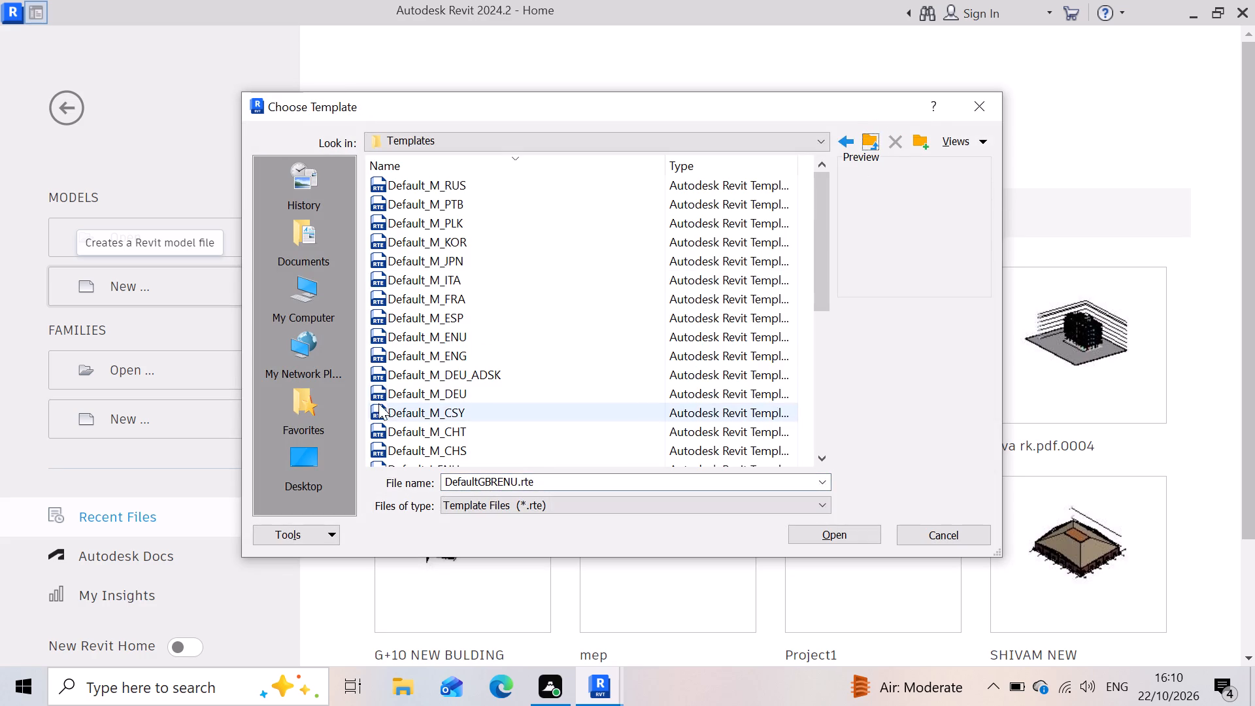
{"action": "scroll", "coordinate": [547, 384], "scroll_direction": "down", "scroll_amount": 4}
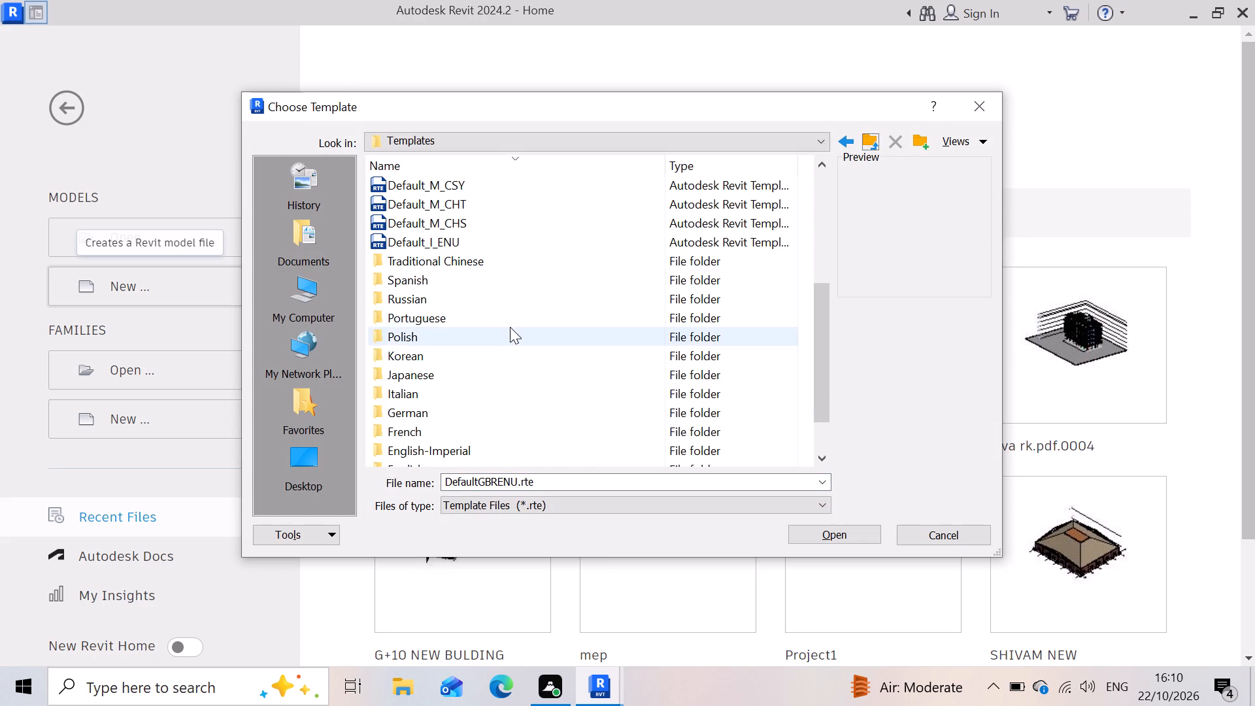
{"action": "scroll", "coordinate": [510, 327], "scroll_direction": "down", "scroll_amount": 2}
{"action": "double_click", "coordinate": [490, 386]}
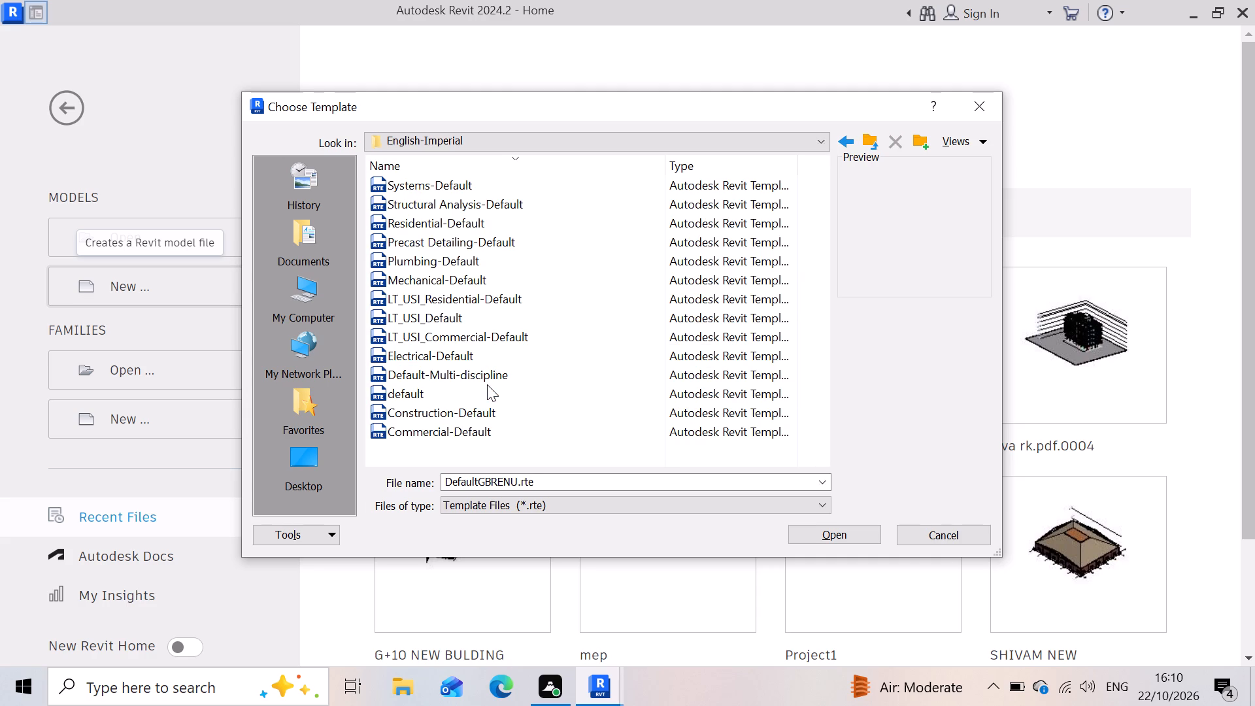
{"action": "left_click", "coordinate": [492, 397]}
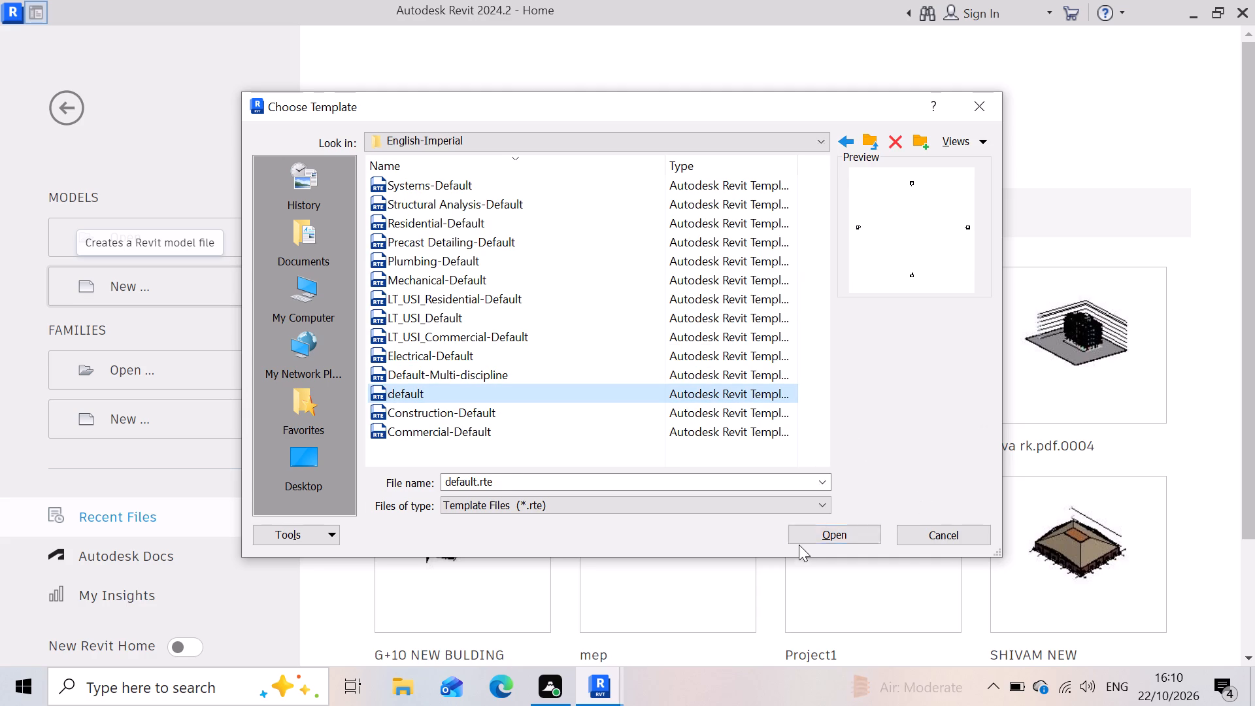
{"action": "left_click", "coordinate": [829, 539]}
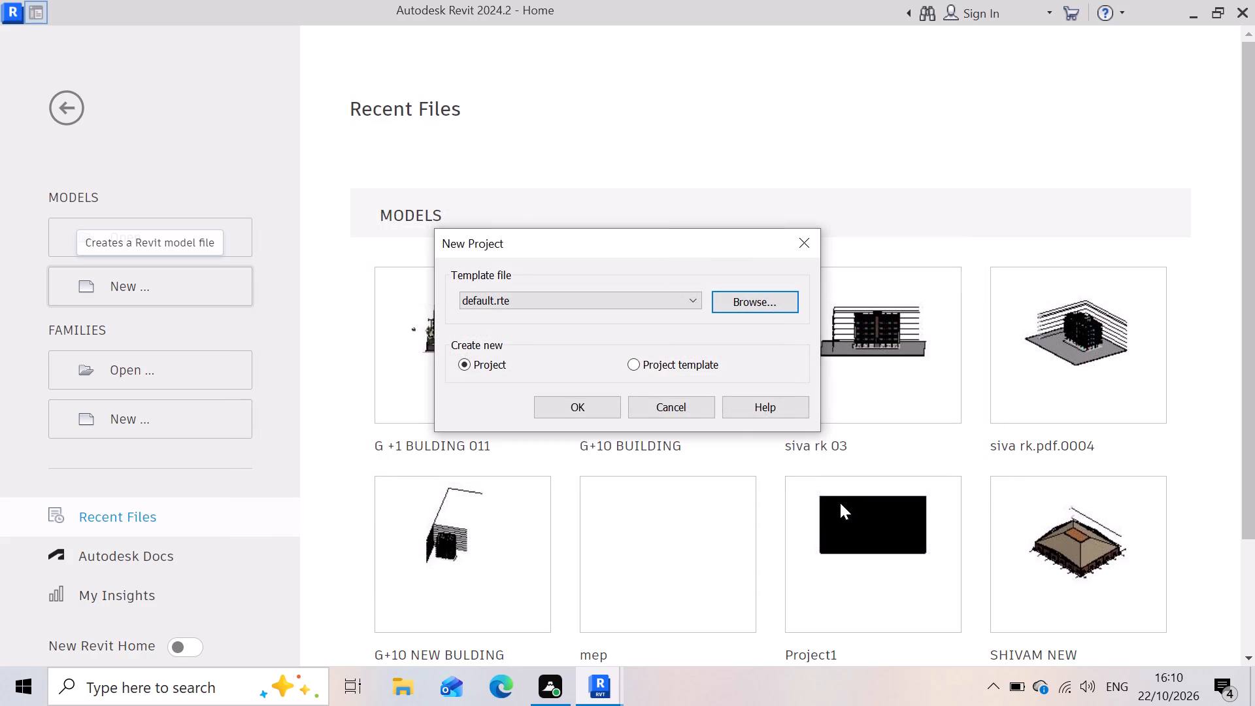
{"action": "left_click", "coordinate": [579, 405]}
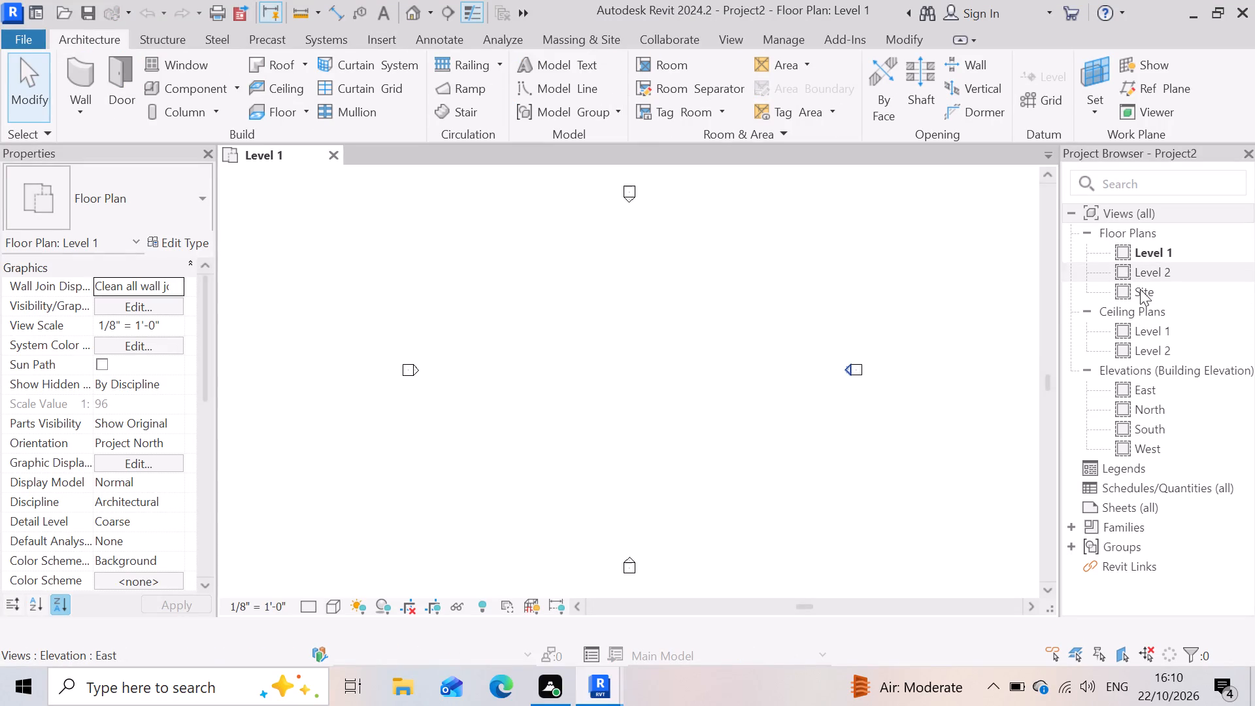
Open the North elevation view and rename Level 2 as GL.
{"action": "left_click", "coordinate": [1156, 411]}
{"action": "double_click", "coordinate": [1157, 410]}
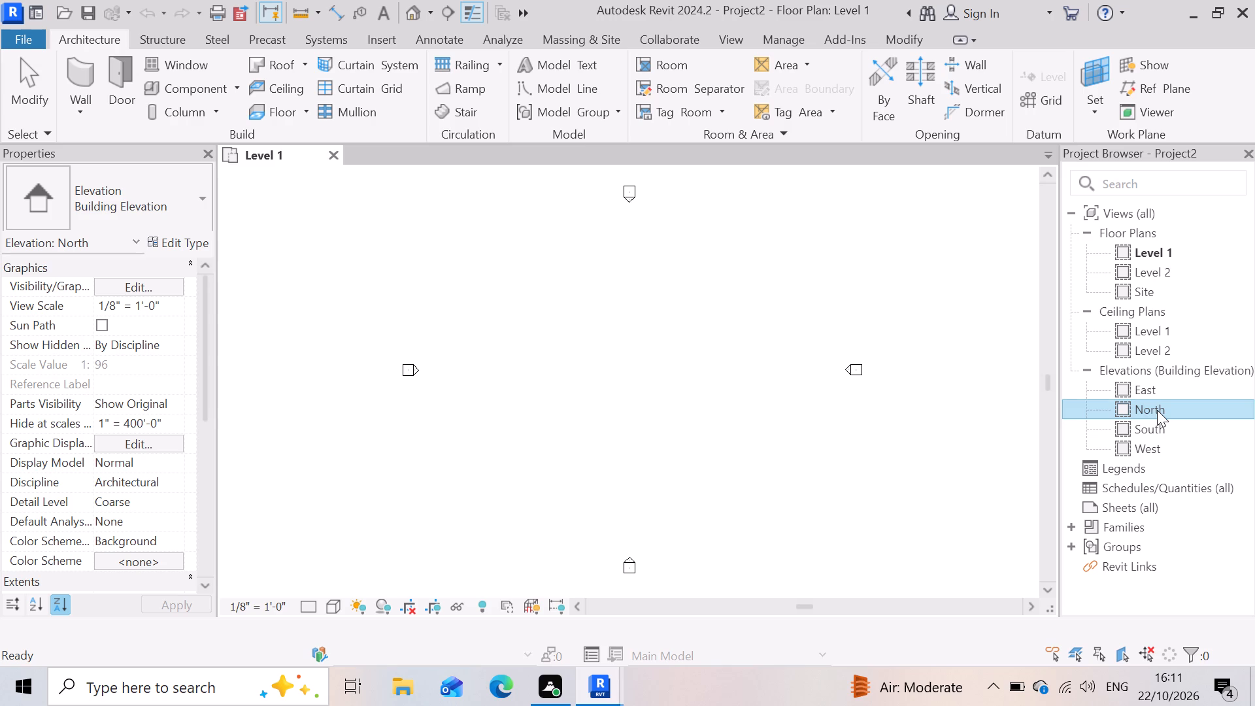
{"action": "scroll", "coordinate": [684, 510], "scroll_direction": "down", "scroll_amount": 2}
{"action": "scroll", "coordinate": [942, 460], "scroll_direction": "up", "scroll_amount": 2}
{"action": "scroll", "coordinate": [892, 399], "scroll_direction": "up", "scroll_amount": 6}
{"action": "scroll", "coordinate": [942, 308], "scroll_direction": "up", "scroll_amount": 3}
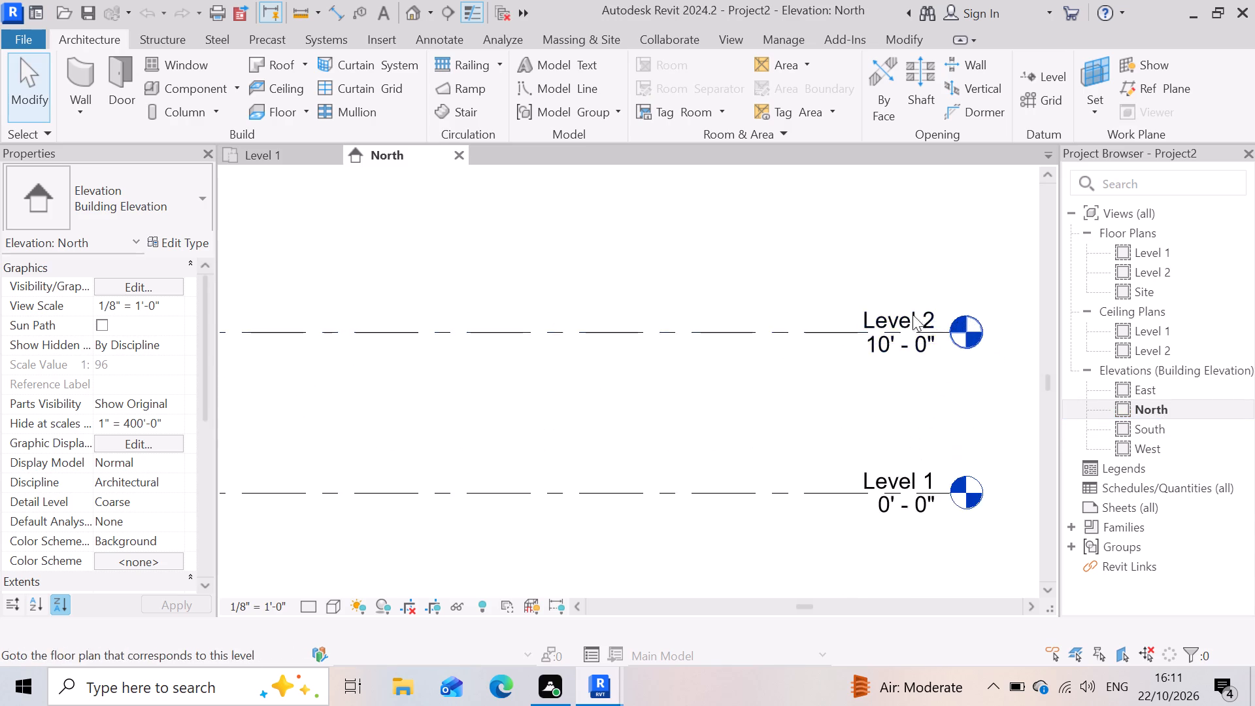
{"action": "scroll", "coordinate": [912, 314], "scroll_direction": "up", "scroll_amount": 2}
{"action": "left_click", "coordinate": [909, 321]}
{"action": "left_click", "coordinate": [931, 324]}
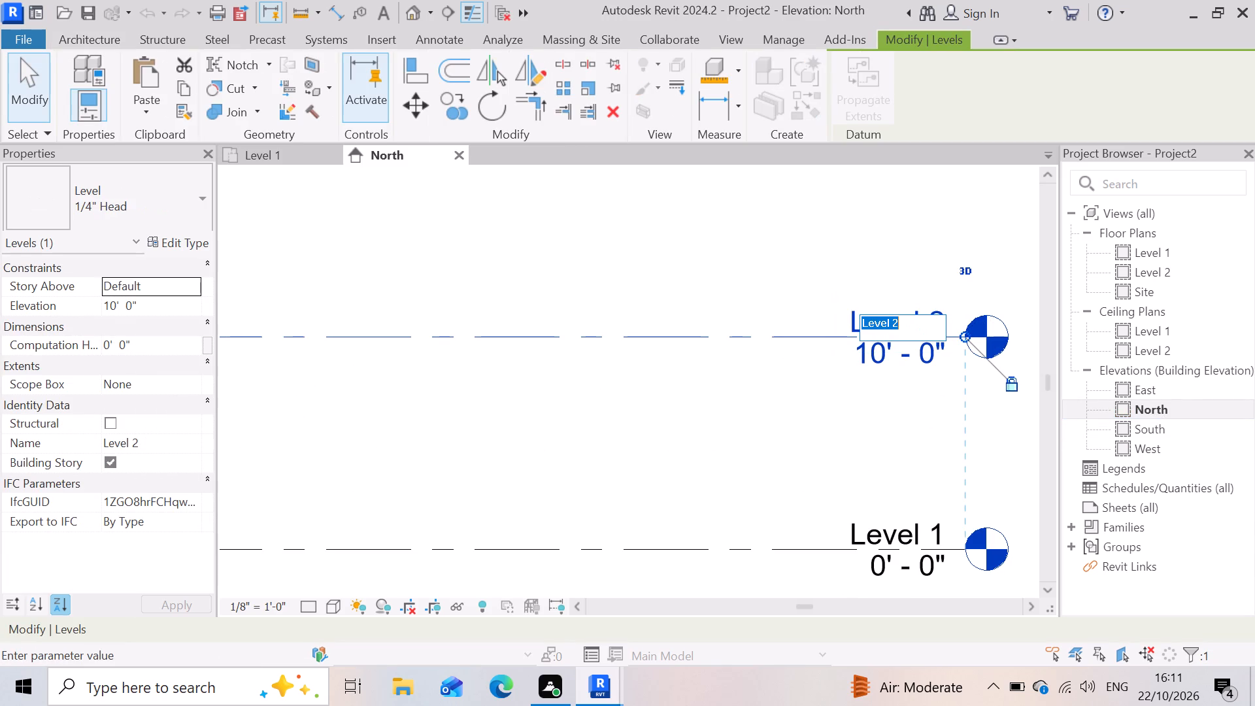
{"action": "left_click_drag", "start_coordinate": [922, 328], "coordinate": [746, 354]}
{"action": "type", "text": "GL"}
{"action": "left_click", "coordinate": [880, 443]}
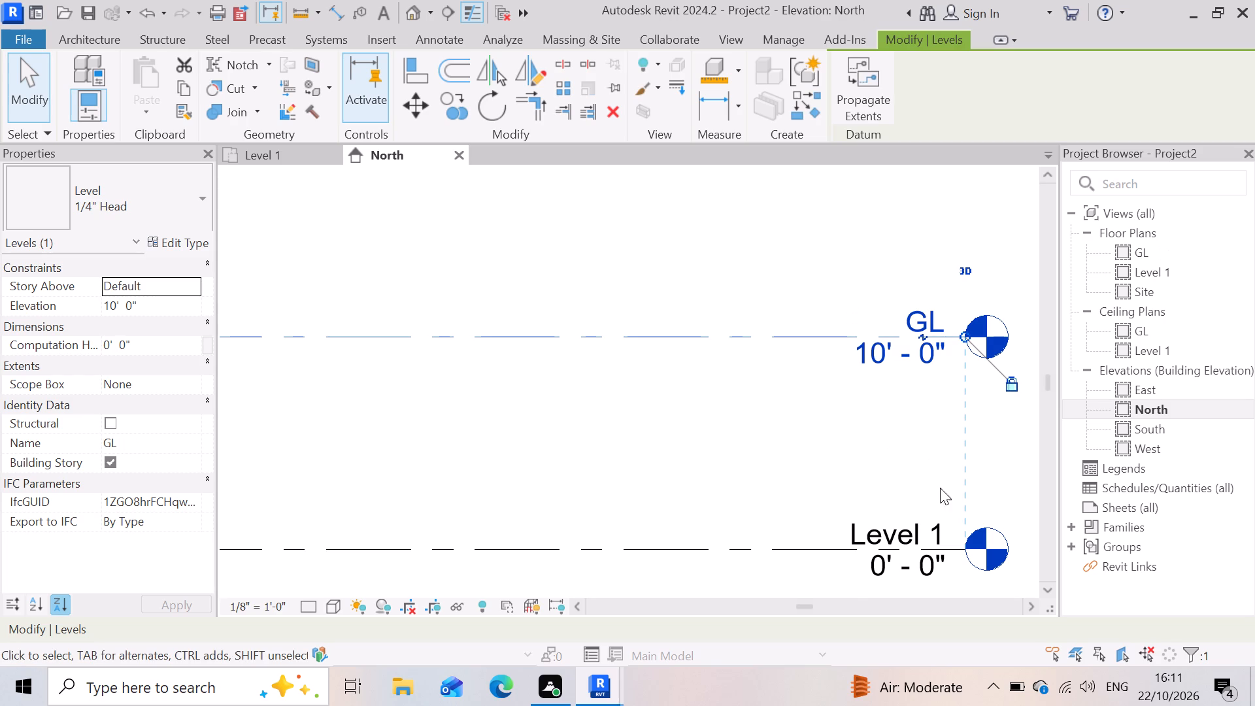
Rename Level 1 as PL in the North elevation.
{"action": "left_click", "coordinate": [919, 535]}
{"action": "left_click", "coordinate": [937, 538]}
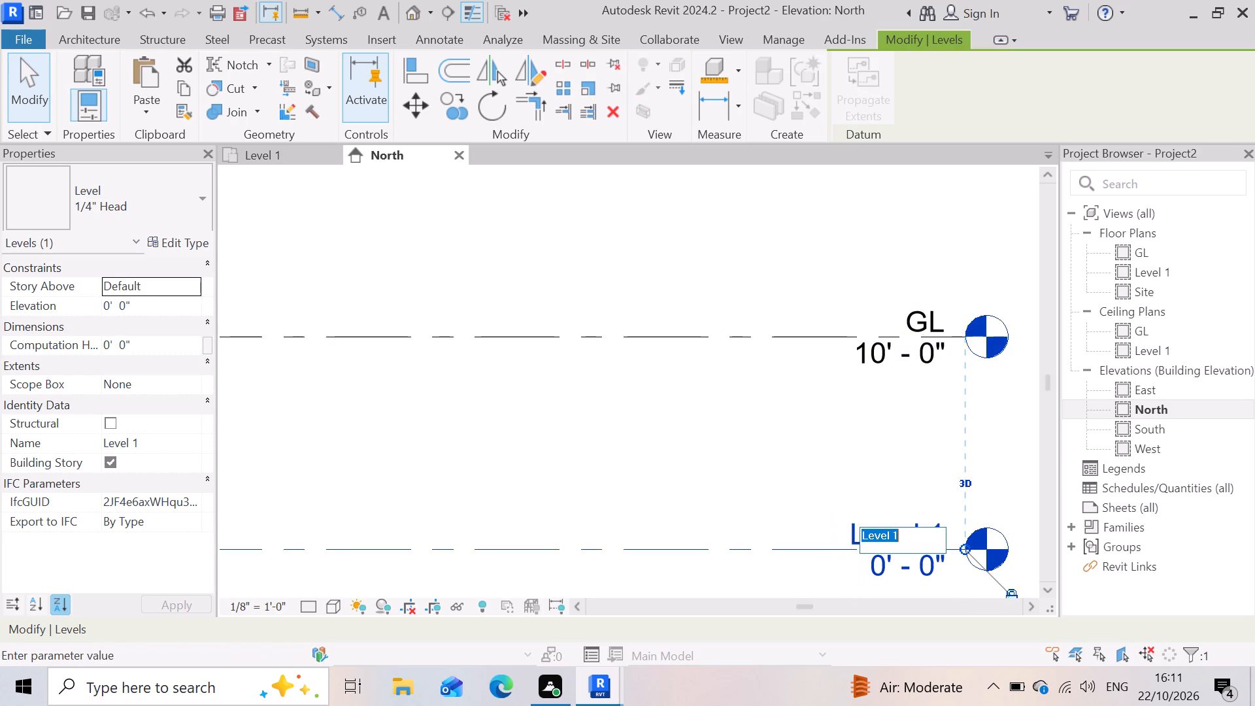
{"action": "left_click_drag", "start_coordinate": [915, 539], "coordinate": [869, 550]}
{"action": "key", "text": "BackSpace"}
{"action": "type", "text": "PL"}
{"action": "key", "text": "BackSpace"}
{"action": "key", "text": "BackSpace"}
{"action": "key", "text": "BackSpace"}
{"action": "key", "text": "BackSpace"}
{"action": "type", "text": "PL"}
{"action": "left_click", "coordinate": [808, 437]}
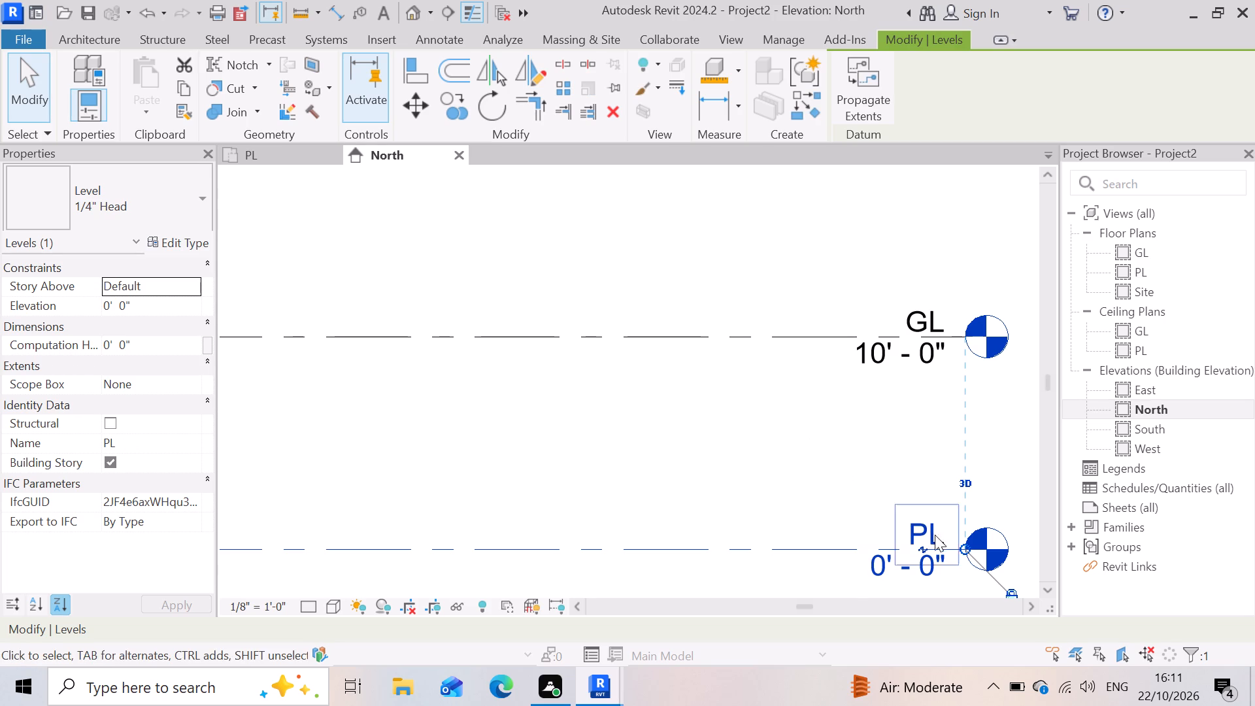
Set the GL level's elevation to 10' 6".
{"action": "left_click", "coordinate": [912, 571]}
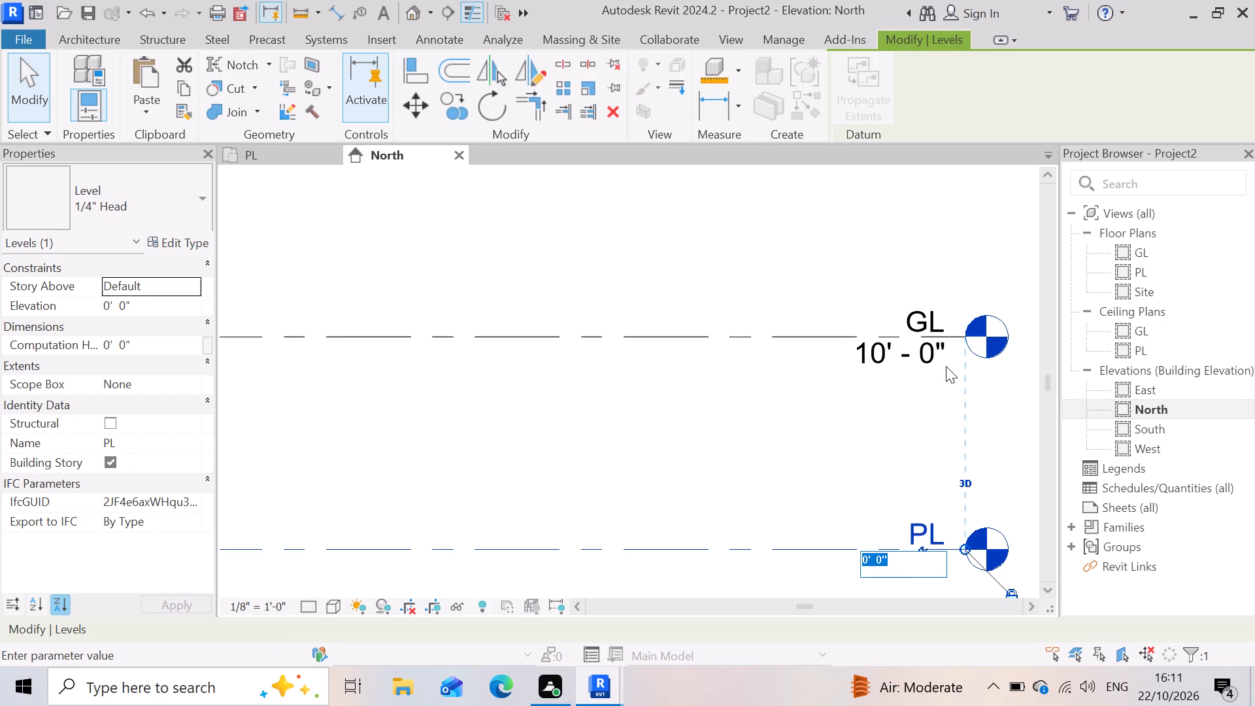
{"action": "left_click", "coordinate": [945, 365]}
{"action": "left_click", "coordinate": [943, 366]}
{"action": "left_click", "coordinate": [942, 348]}
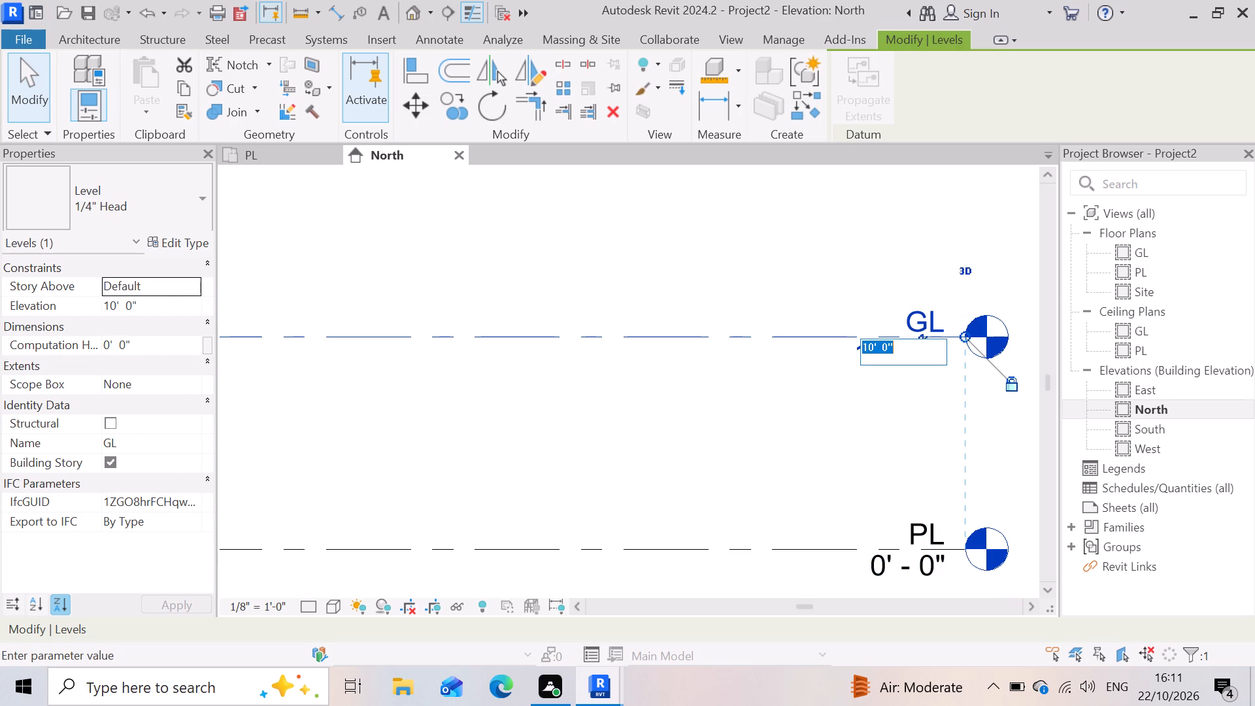
{"action": "key", "text": "BackSpace"}
{"action": "key", "text": "BackSpace"}
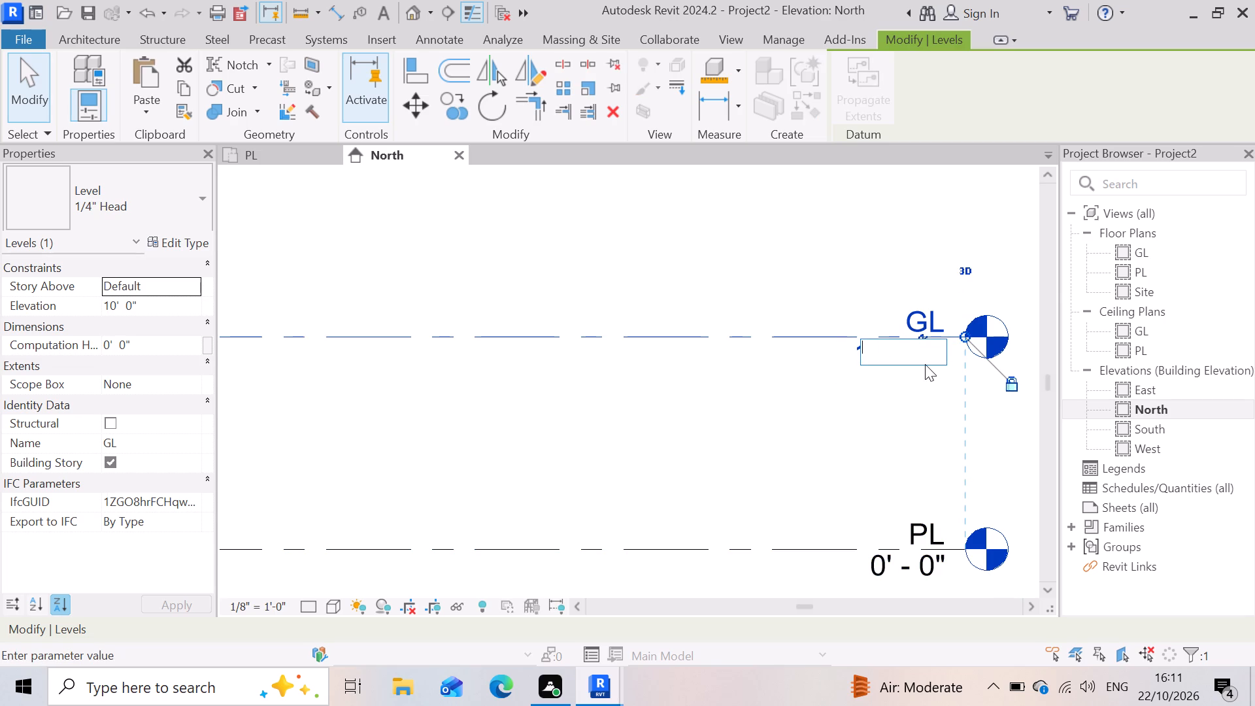
{"action": "key", "text": "1"}
{"action": "key", "text": "0"}
{"action": "key", "text": "apostrophe"}
{"action": "key", "text": "6"}
{"action": "key", "text": "shift+quotedbl"}
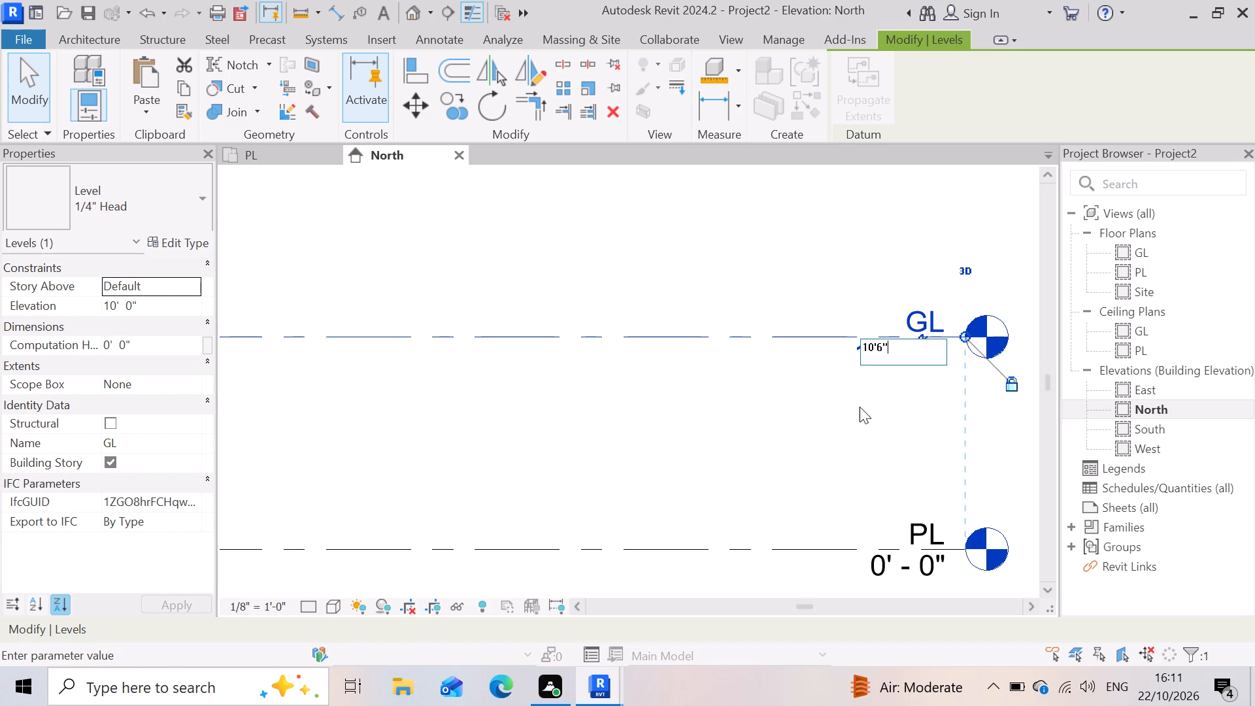
{"action": "left_click", "coordinate": [859, 406]}
Link the recent CAD file "EXTERIOR2(FOR STUDENTS).dwg" from the North elevation at level PL with positioning Auto - Center to Center.
{"action": "scroll", "coordinate": [794, 376], "scroll_direction": "down", "scroll_amount": 2}
{"action": "scroll", "coordinate": [863, 441], "scroll_direction": "down", "scroll_amount": 3}
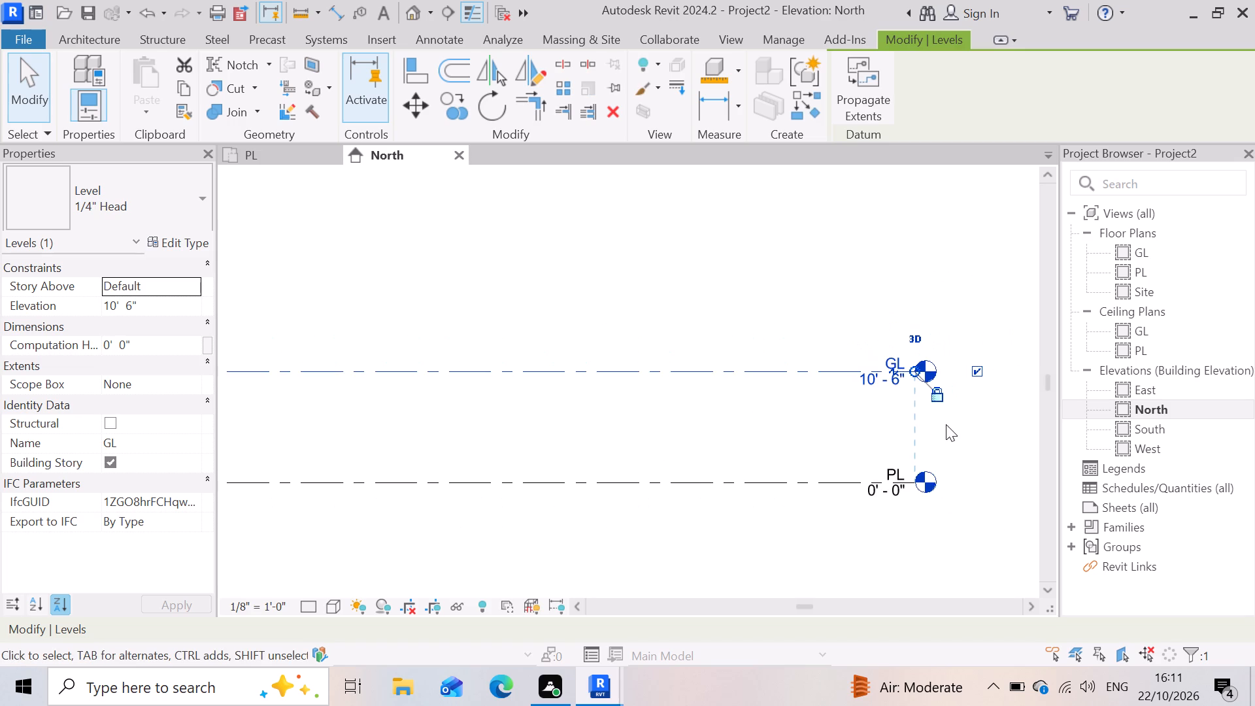
{"action": "scroll", "coordinate": [775, 426], "scroll_direction": "down", "scroll_amount": 3}
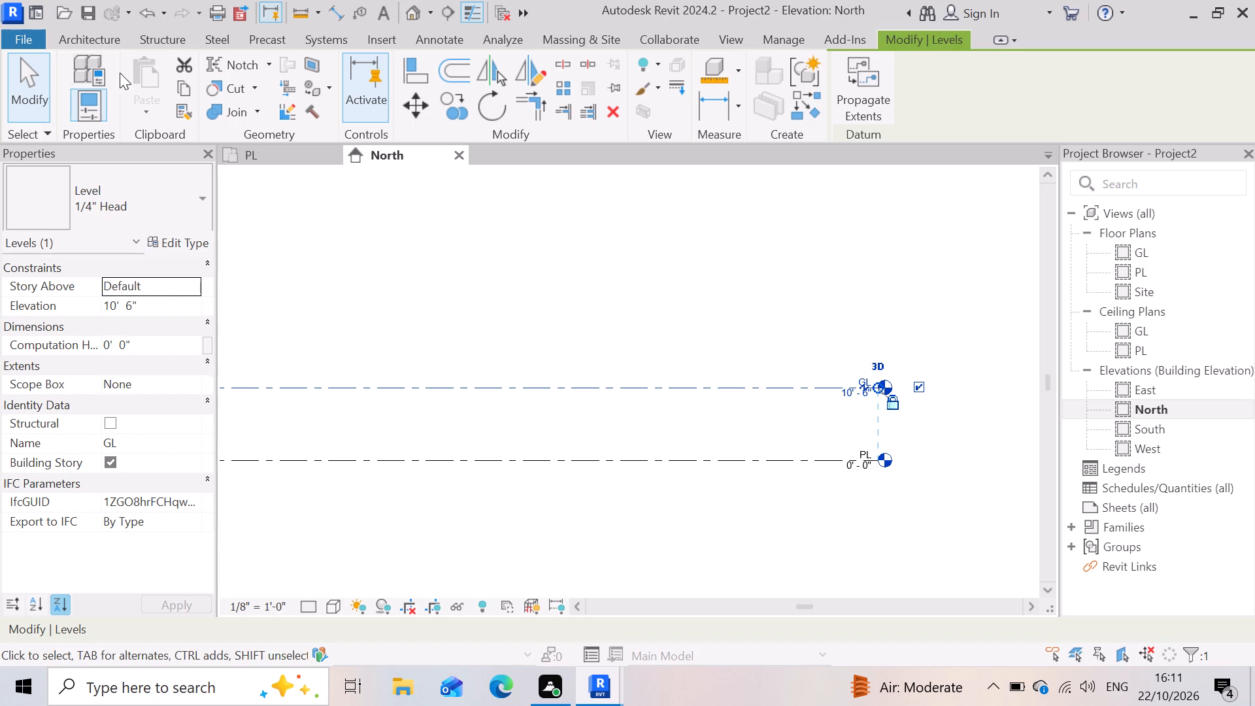
{"action": "scroll", "coordinate": [1254, 648], "scroll_direction": "up", "scroll_amount": 2}
{"action": "left_click", "coordinate": [383, 41]}
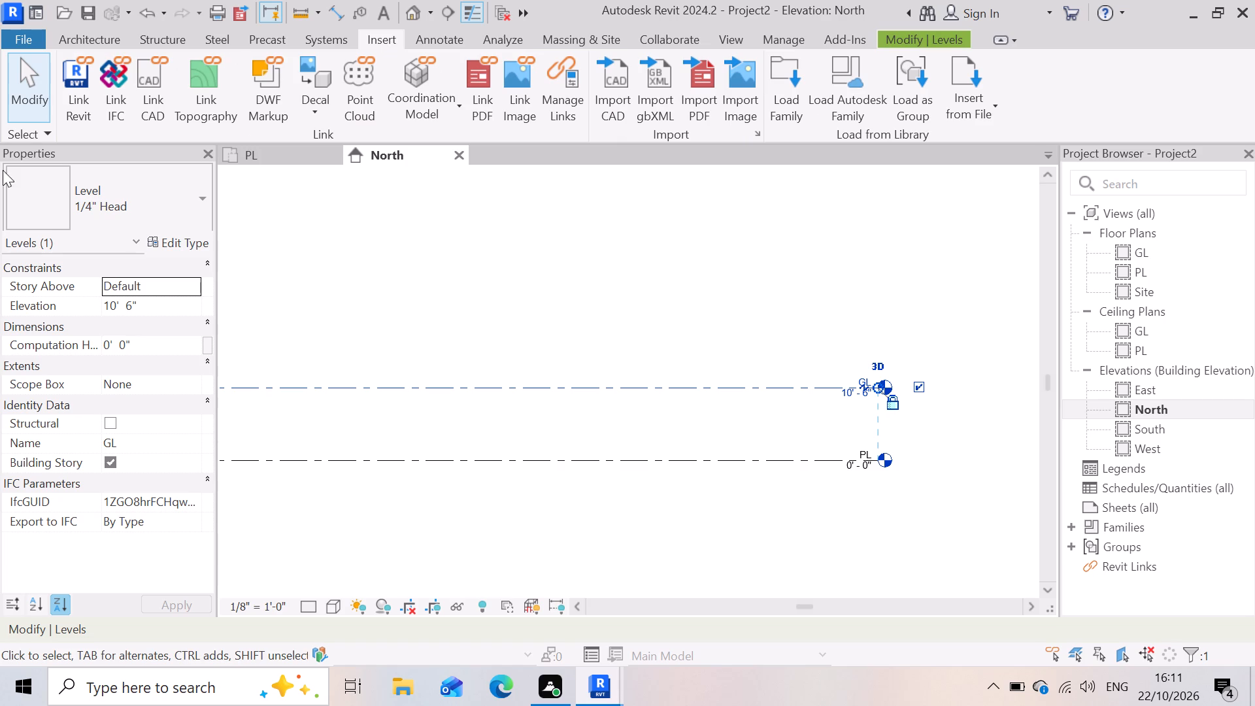
{"action": "left_click", "coordinate": [148, 81]}
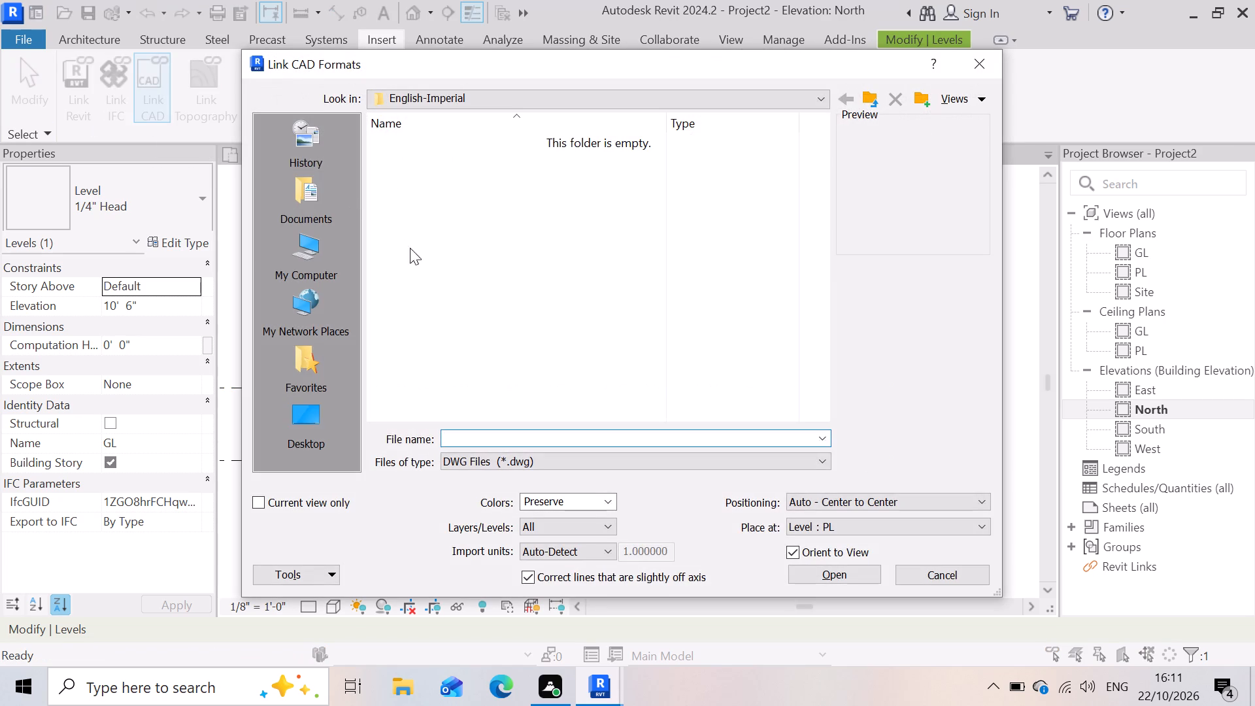
{"action": "left_click", "coordinate": [305, 141]}
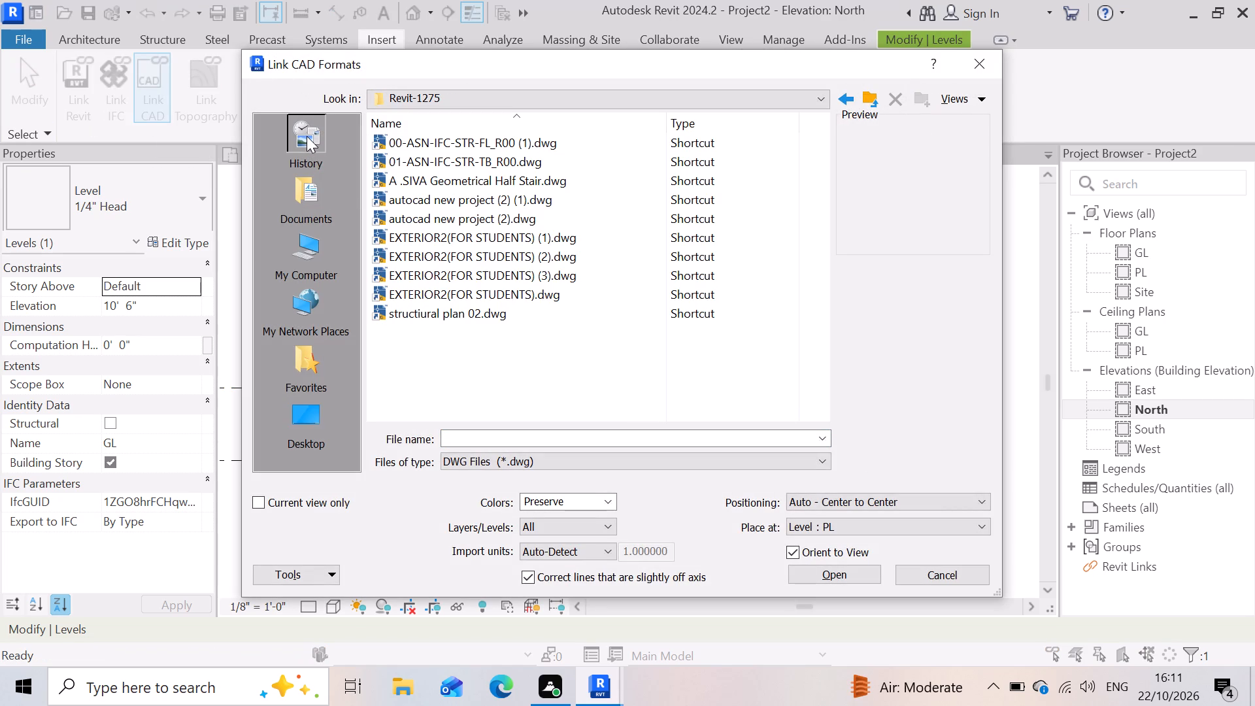
{"action": "left_click", "coordinate": [517, 295]}
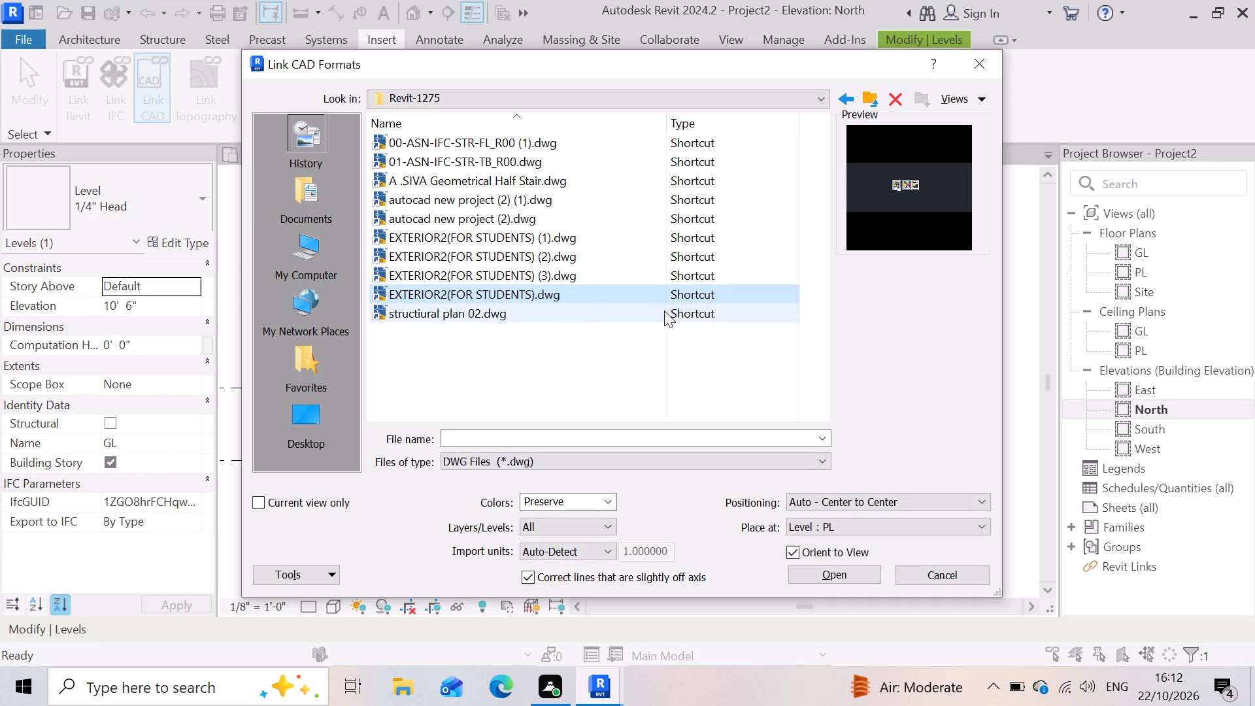
{"action": "left_click", "coordinate": [843, 577]}
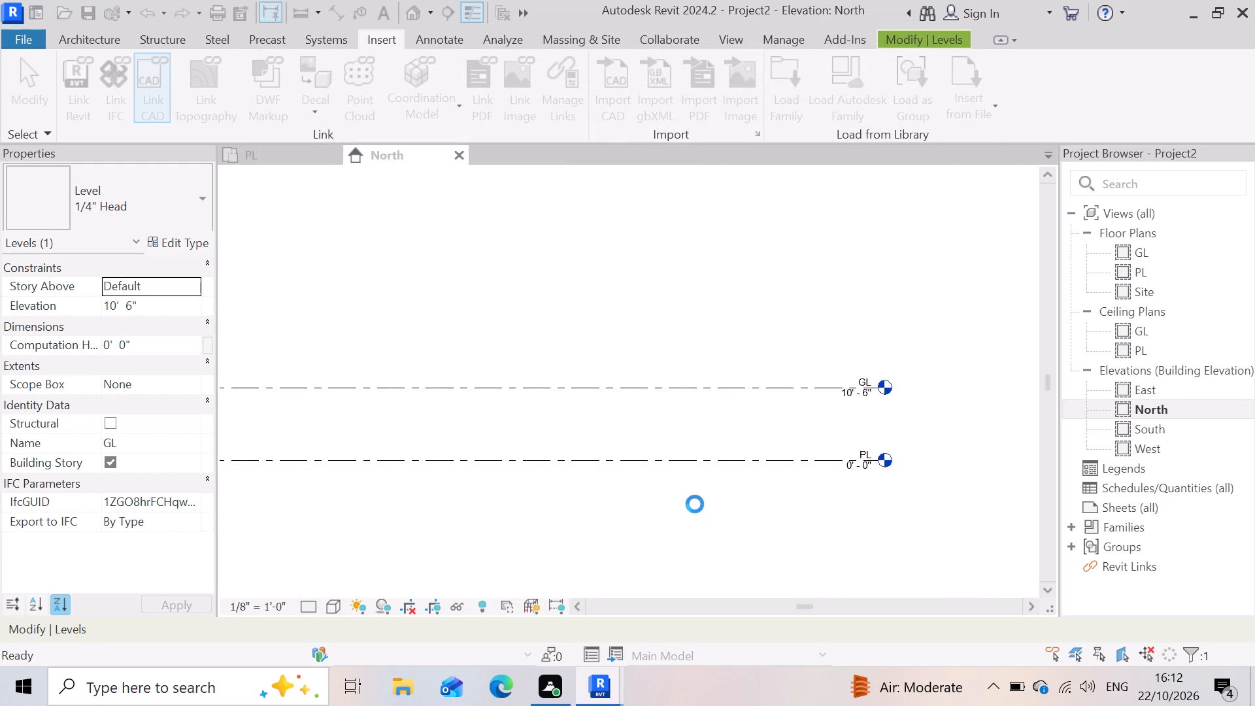
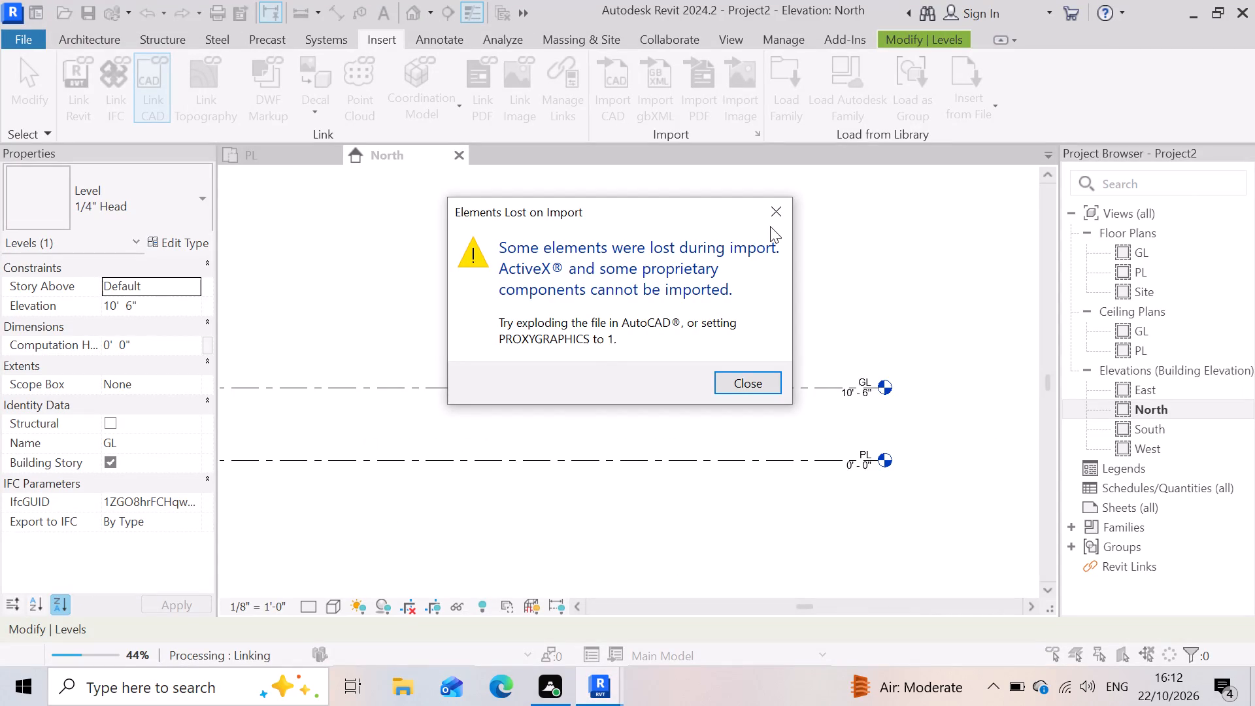
Open the PL floor plan view and examine how the linked CAD drawing came in.
{"action": "left_click", "coordinate": [774, 217]}
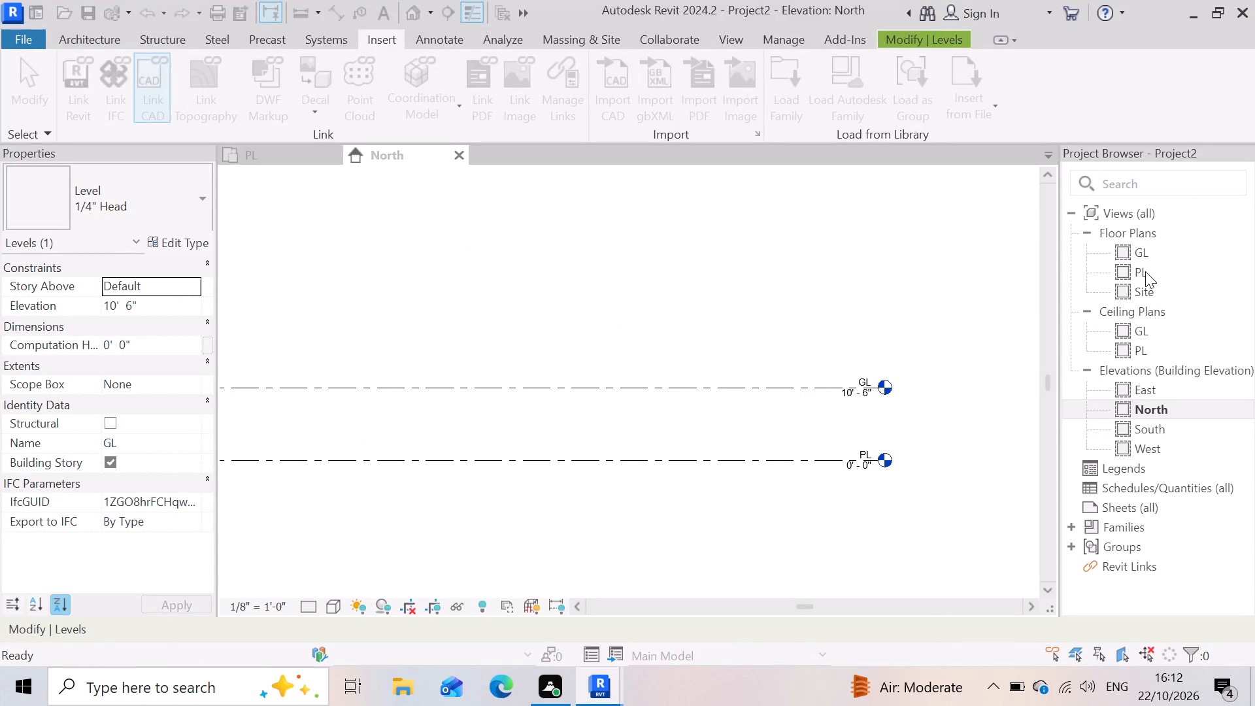
{"action": "left_click", "coordinate": [1140, 254]}
{"action": "left_click", "coordinate": [1138, 270]}
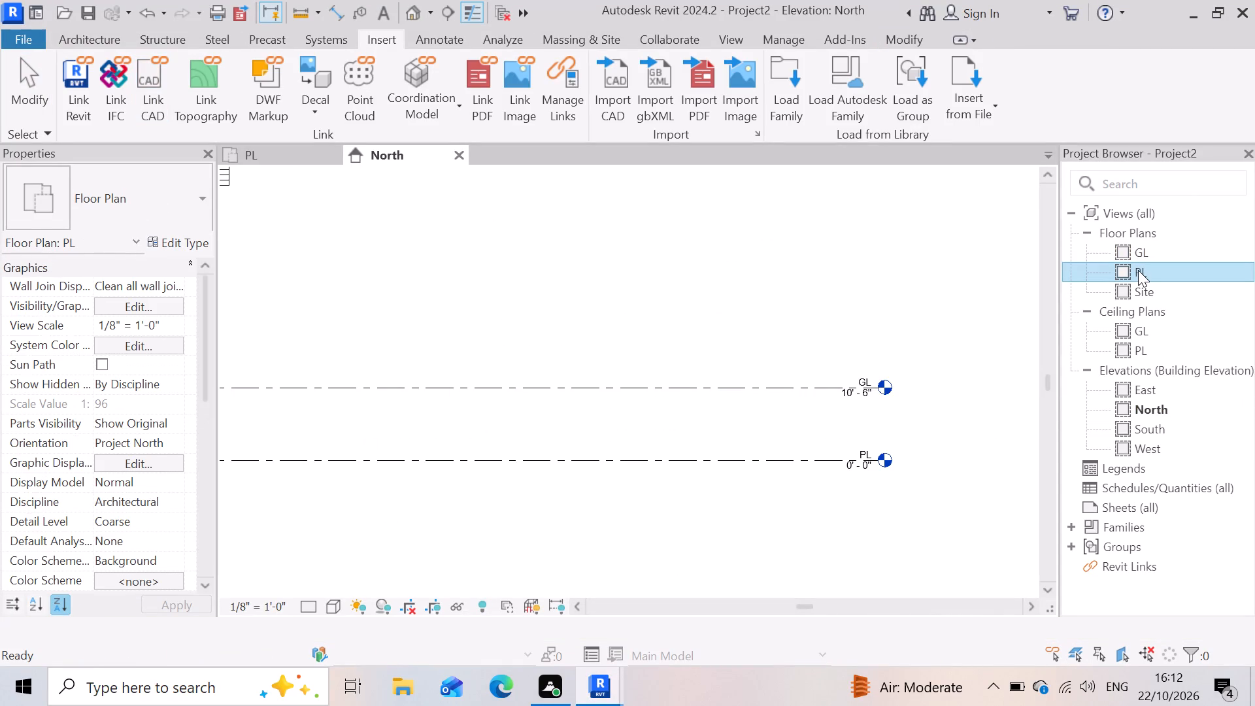
{"action": "double_click", "coordinate": [1138, 270]}
{"action": "scroll", "coordinate": [844, 407], "scroll_direction": "down", "scroll_amount": 4}
{"action": "scroll", "coordinate": [666, 300], "scroll_direction": "up", "scroll_amount": 14}
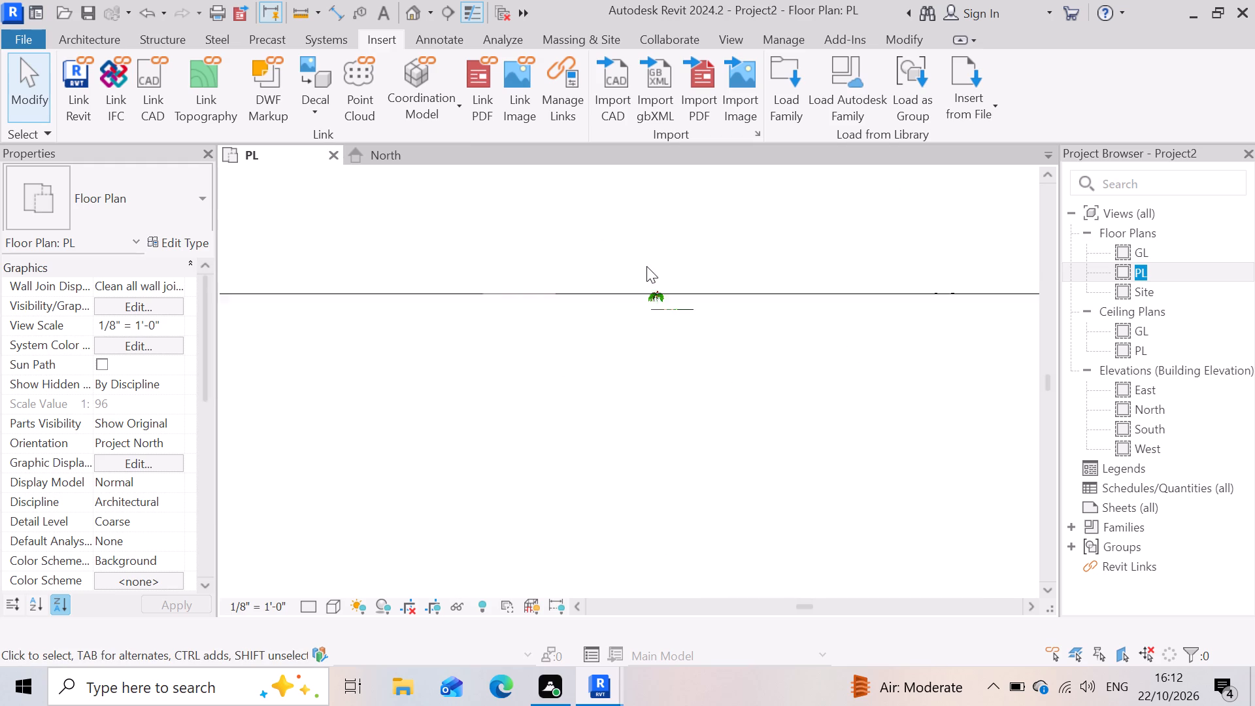
{"action": "scroll", "coordinate": [646, 266], "scroll_direction": "up", "scroll_amount": 10}
{"action": "scroll", "coordinate": [649, 335], "scroll_direction": "up", "scroll_amount": 4}
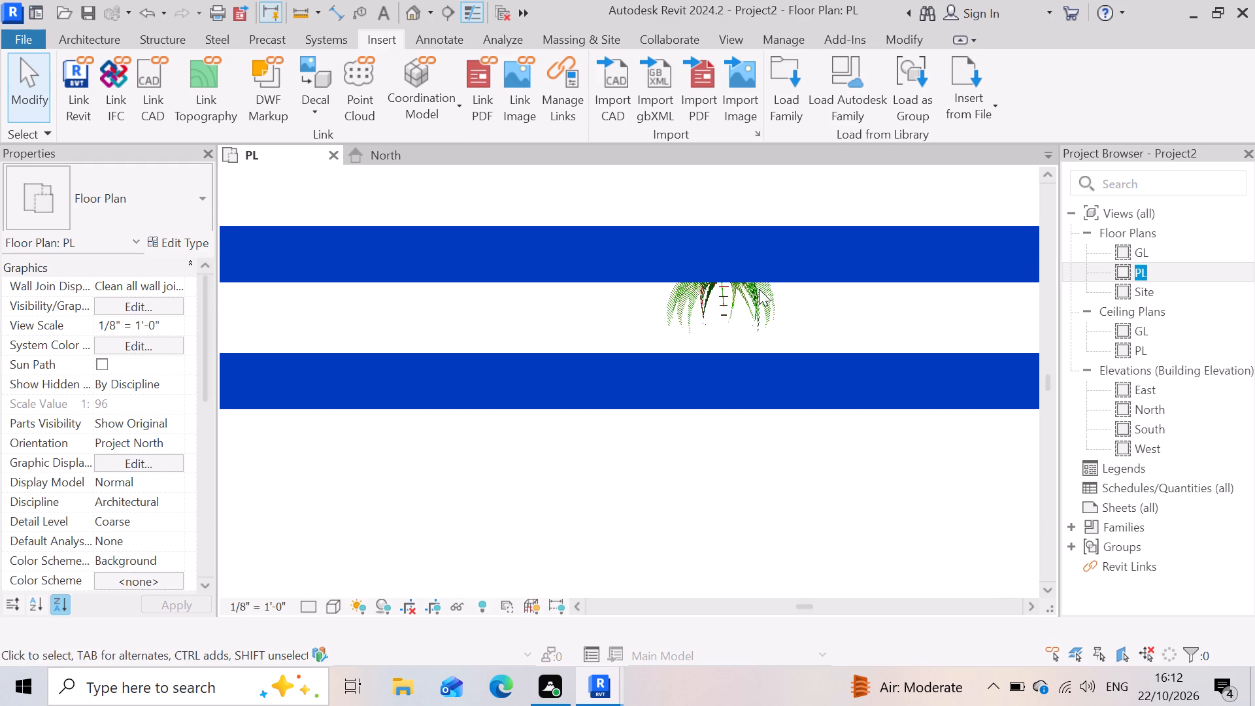
{"action": "scroll", "coordinate": [759, 288], "scroll_direction": "up", "scroll_amount": 4}
{"action": "scroll", "coordinate": [694, 337], "scroll_direction": "down", "scroll_amount": 9}
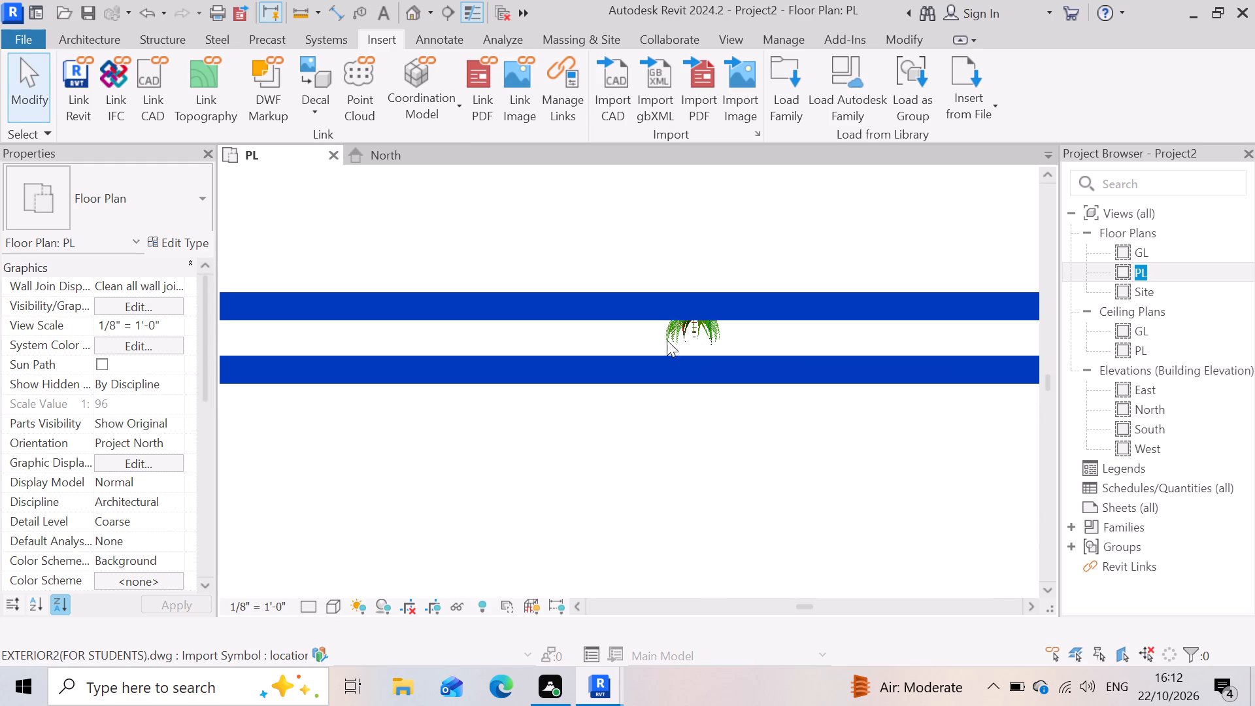
Undo the CAD link made from the North elevation.
{"action": "left_click", "coordinate": [475, 407]}
{"action": "key", "text": "ctrl+z"}
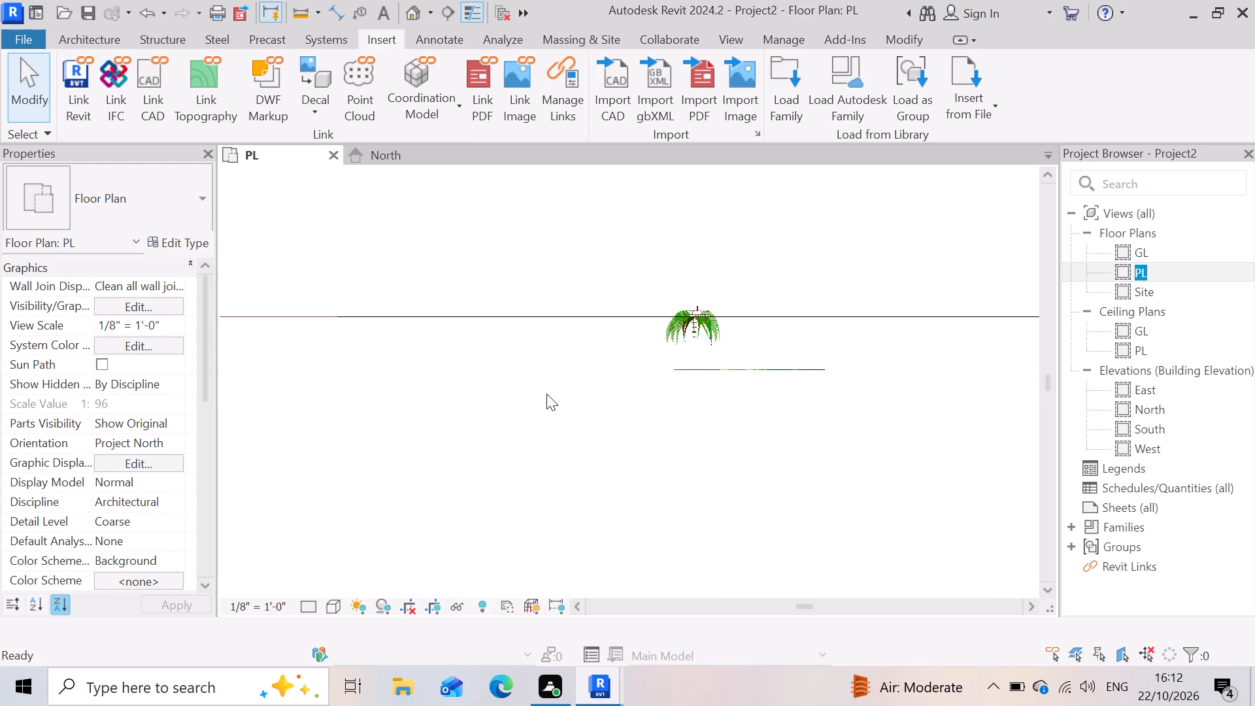
Link the recent file "EXTERIOR2(FOR STUDENTS).dwg" from the PL floor plan at level PL with positioning Auto - Center to Center.
{"action": "scroll", "coordinate": [644, 323], "scroll_direction": "down", "scroll_amount": 10}
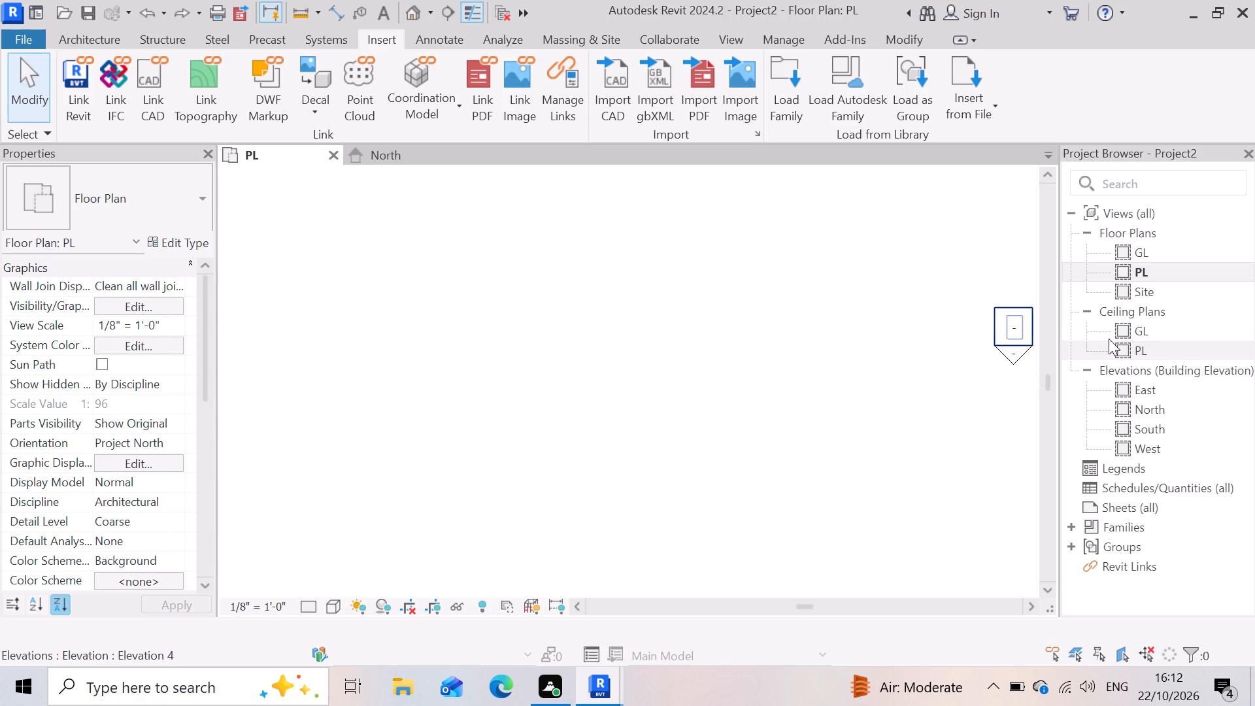
{"action": "double_click", "coordinate": [1123, 272]}
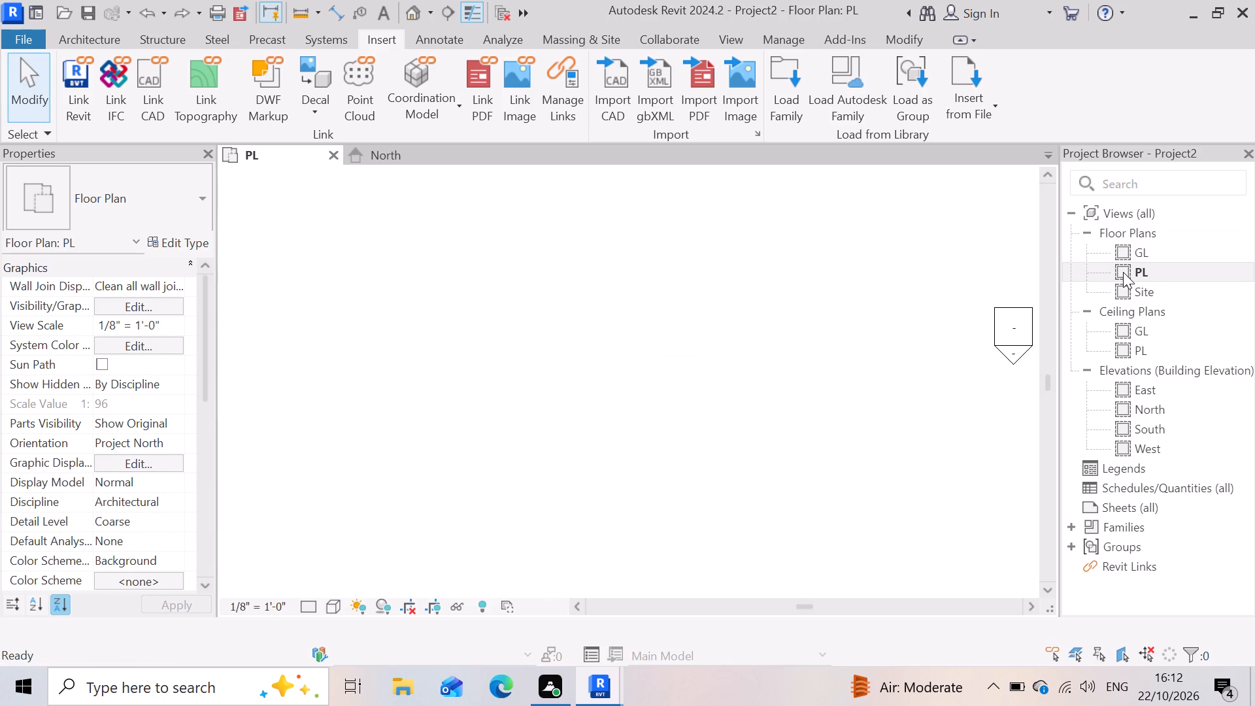
{"action": "scroll", "coordinate": [625, 440], "scroll_direction": "down", "scroll_amount": 9}
{"action": "scroll", "coordinate": [880, 377], "scroll_direction": "down", "scroll_amount": 4}
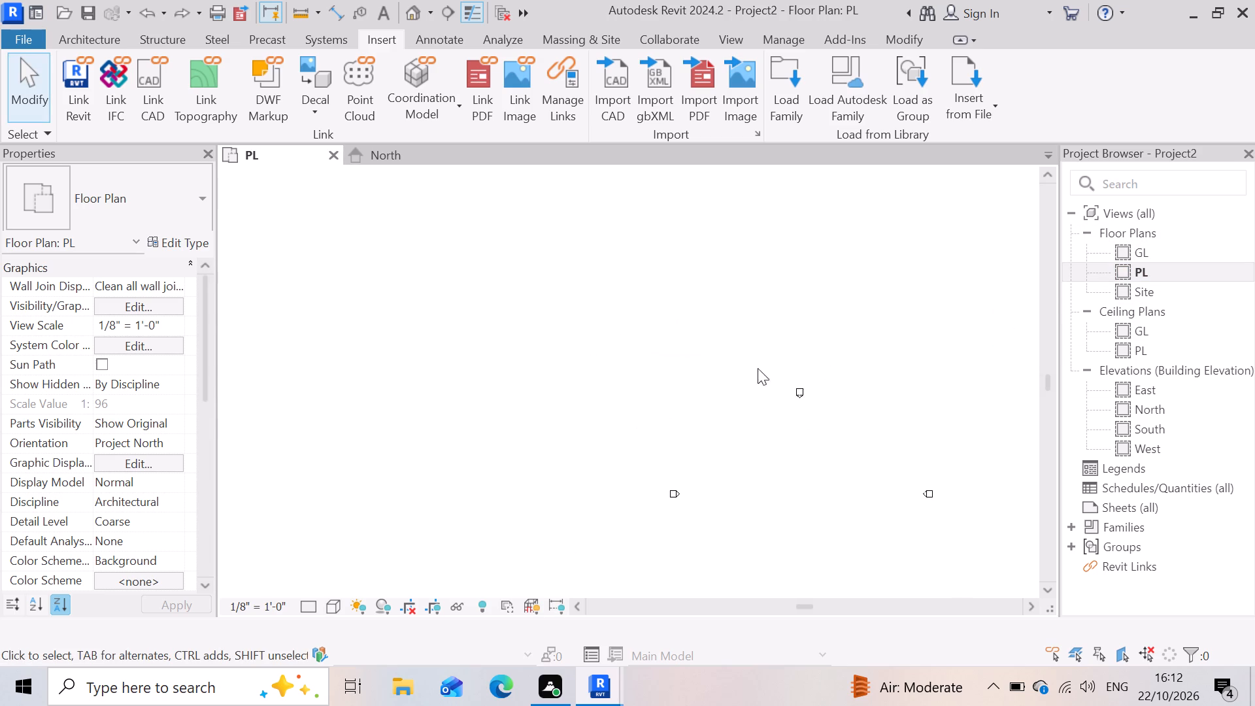
{"action": "scroll", "coordinate": [499, 378], "scroll_direction": "down", "scroll_amount": 3}
{"action": "scroll", "coordinate": [713, 560], "scroll_direction": "up", "scroll_amount": 2}
{"action": "scroll", "coordinate": [314, 375], "scroll_direction": "down", "scroll_amount": 1}
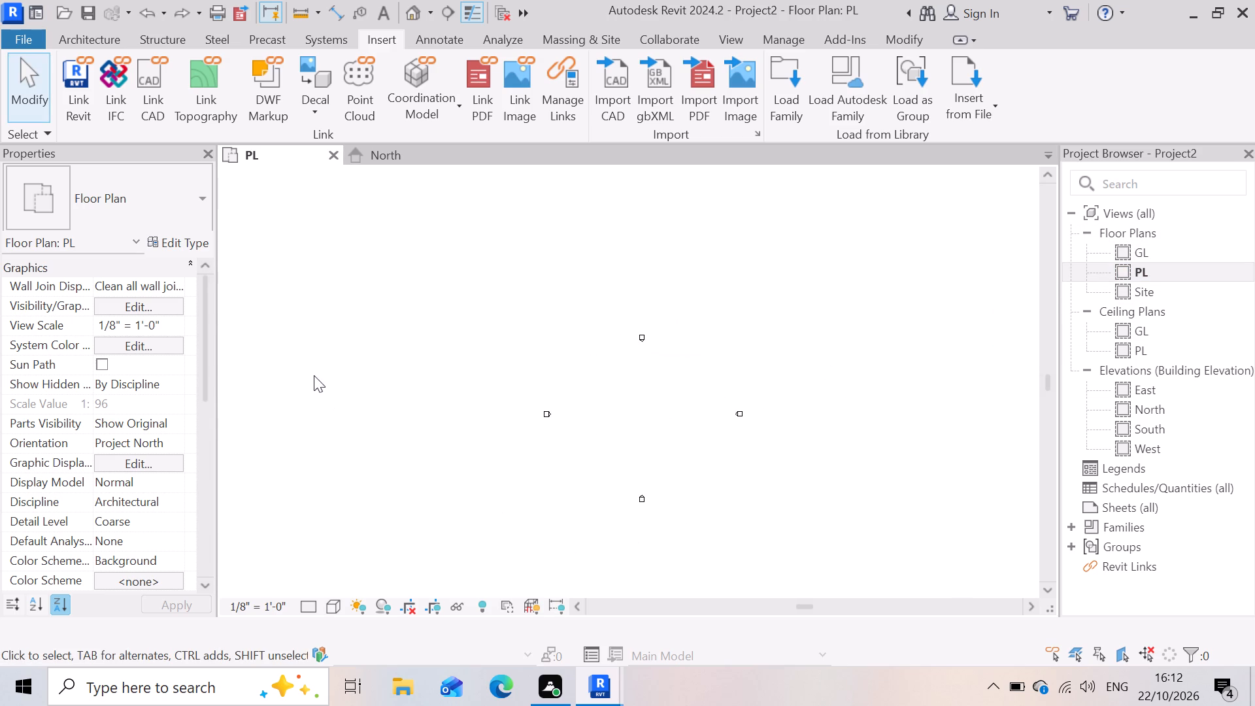
{"action": "scroll", "coordinate": [584, 498], "scroll_direction": "up", "scroll_amount": 2}
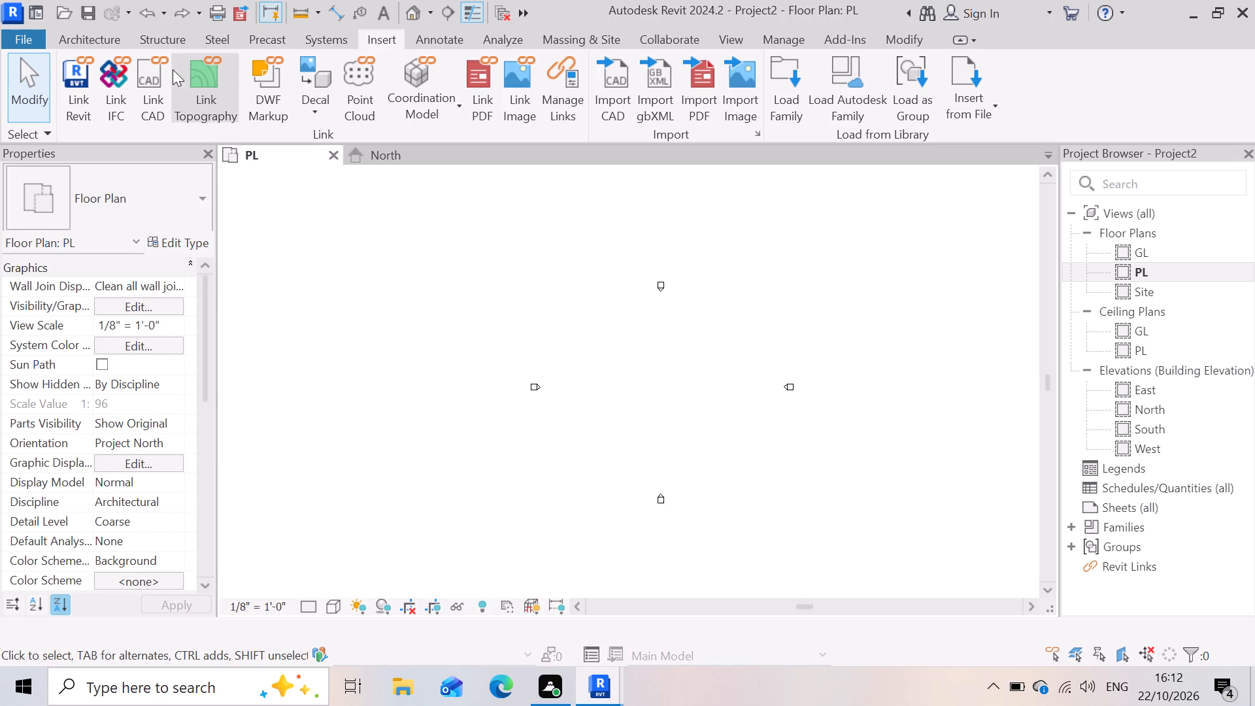
{"action": "double_click", "coordinate": [158, 73]}
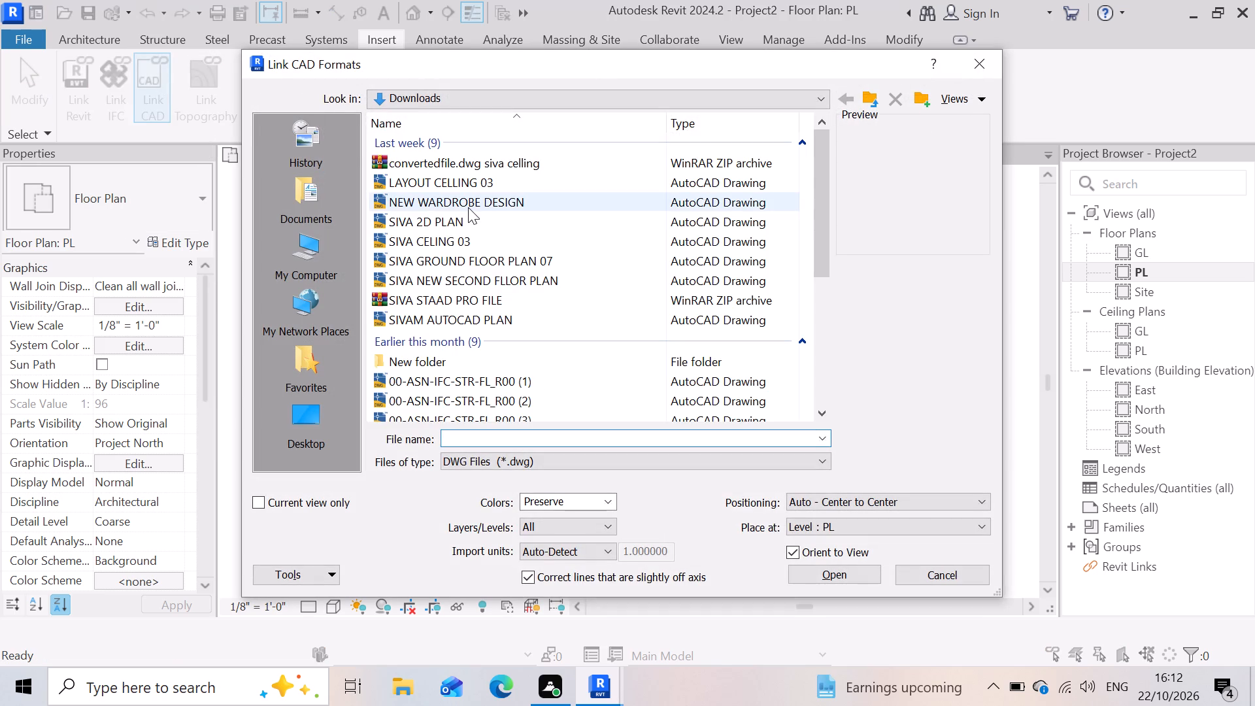
{"action": "left_click", "coordinate": [301, 150]}
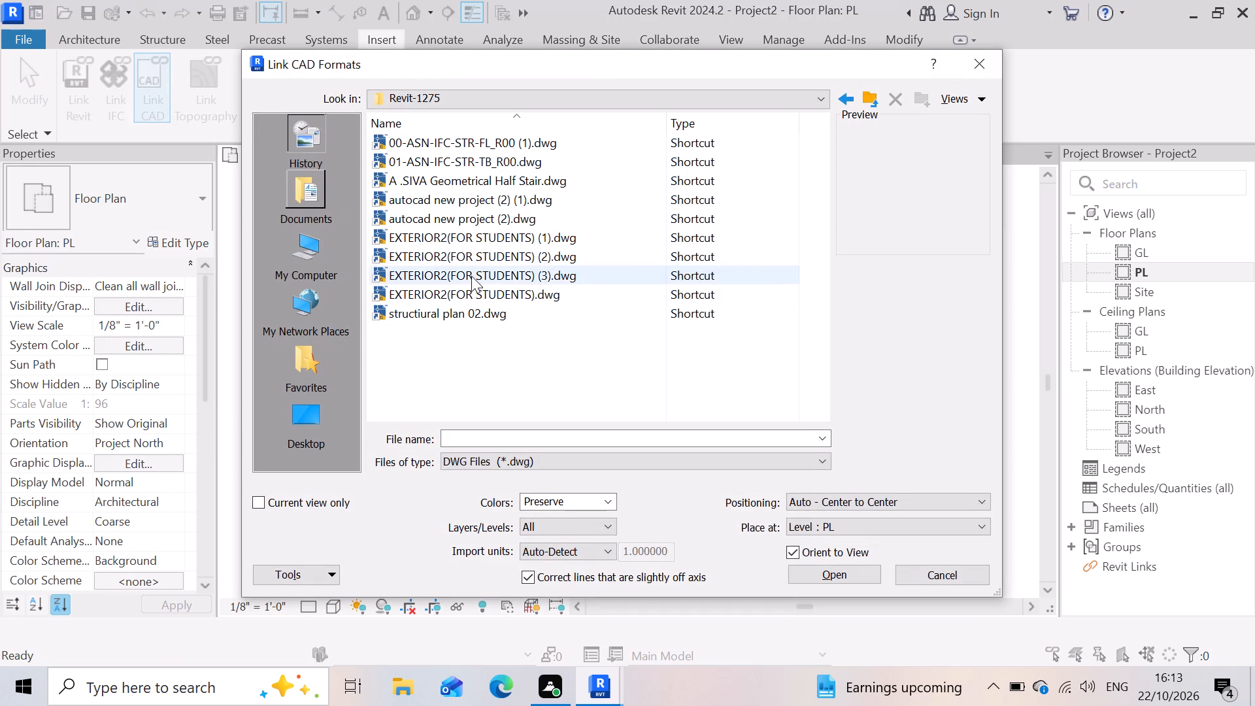
{"action": "left_click", "coordinate": [489, 297]}
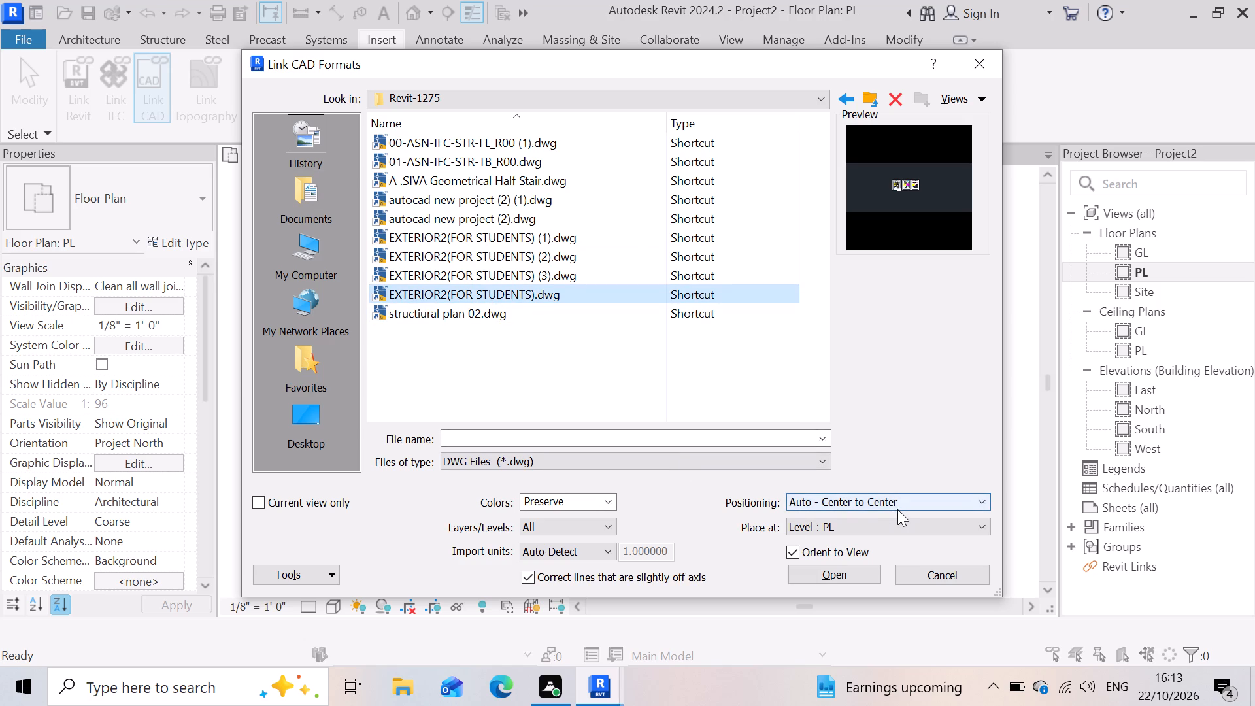
{"action": "left_click", "coordinate": [824, 575]}
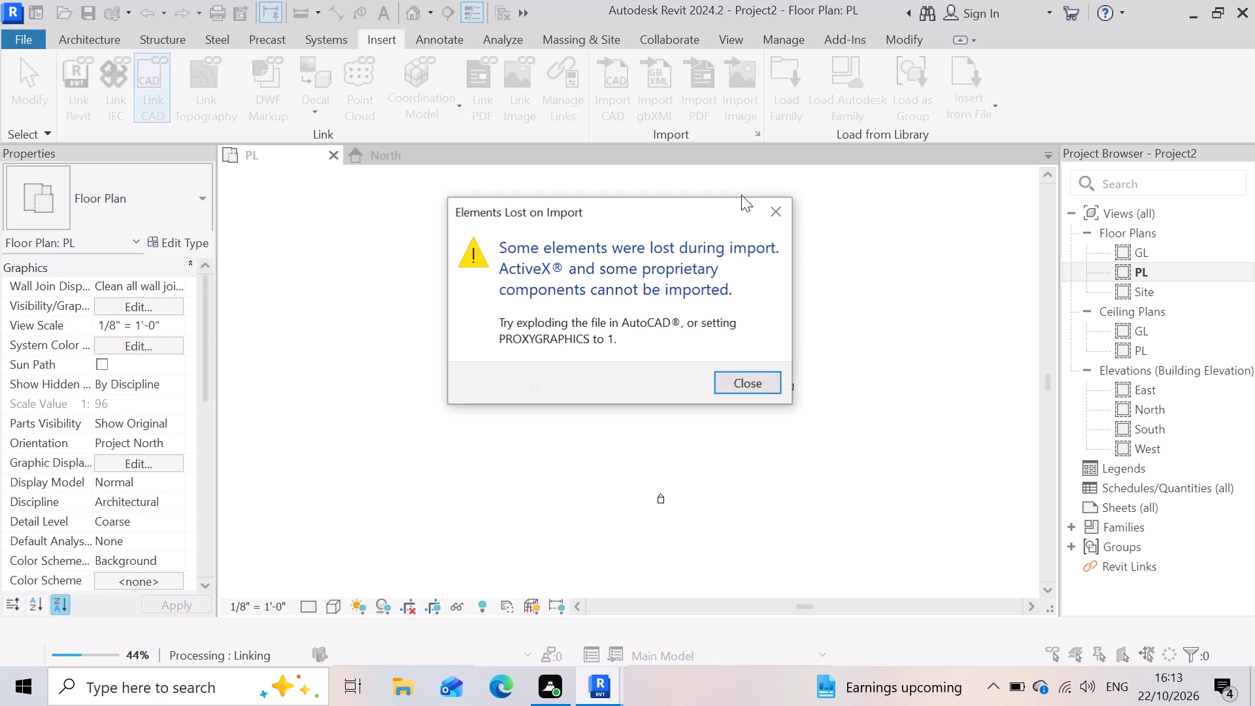
{"action": "left_click", "coordinate": [778, 216]}
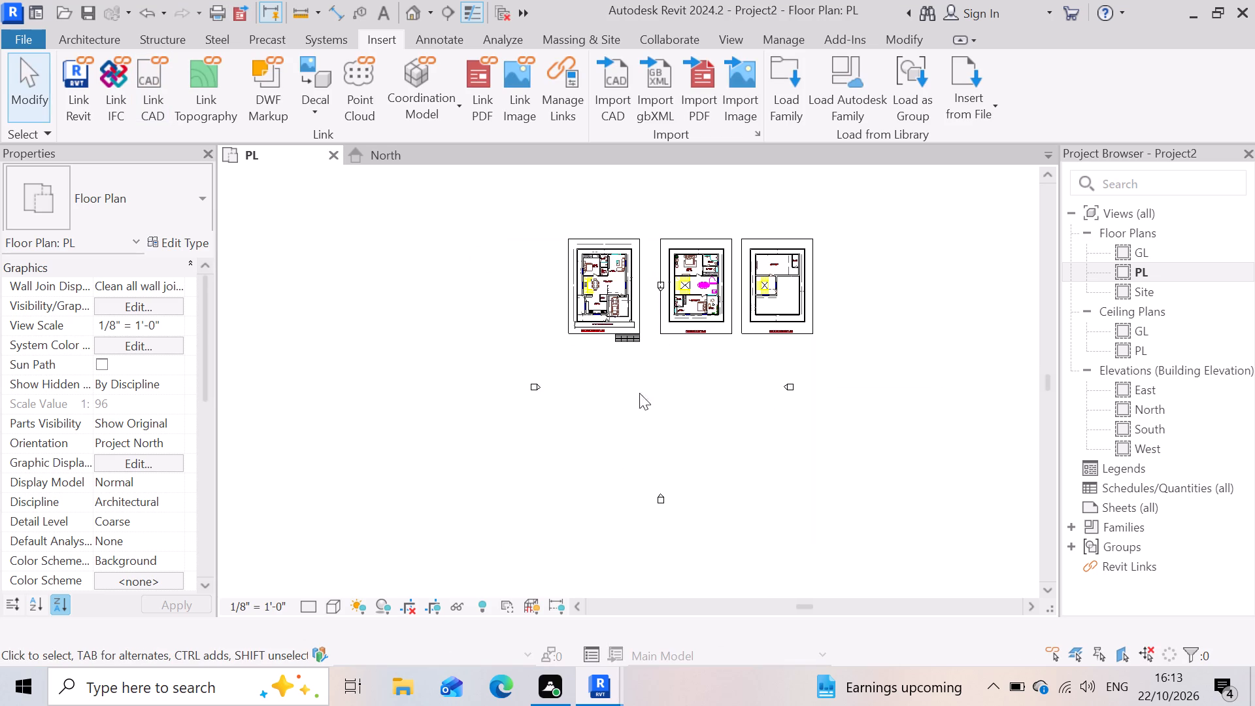
Move the linked CAD drawing south so its three floor plans sit between the north and south elevation markers.
{"action": "scroll", "coordinate": [798, 368], "scroll_direction": "down", "scroll_amount": 3}
{"action": "scroll", "coordinate": [719, 362], "scroll_direction": "up", "scroll_amount": 3}
{"action": "left_click_drag", "start_coordinate": [615, 327], "coordinate": [639, 412]}
{"action": "left_click", "coordinate": [614, 386]}
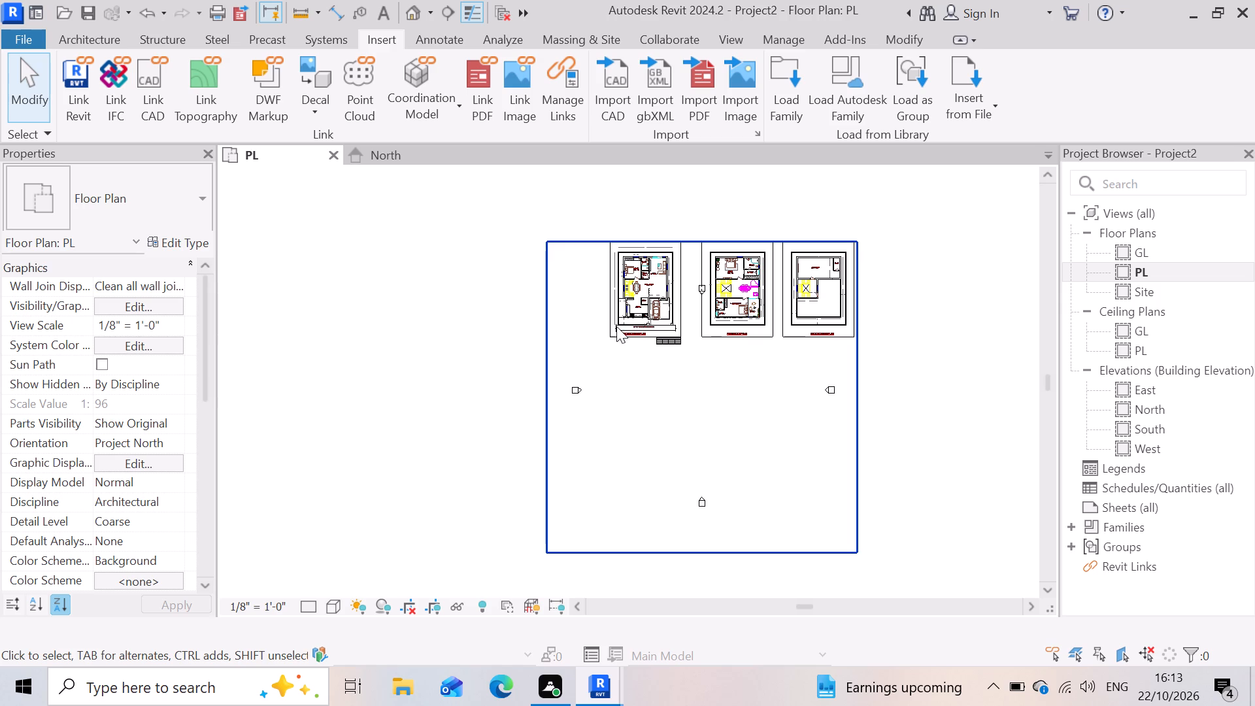
{"action": "left_click", "coordinate": [618, 326]}
{"action": "left_click_drag", "start_coordinate": [612, 328], "coordinate": [615, 409]}
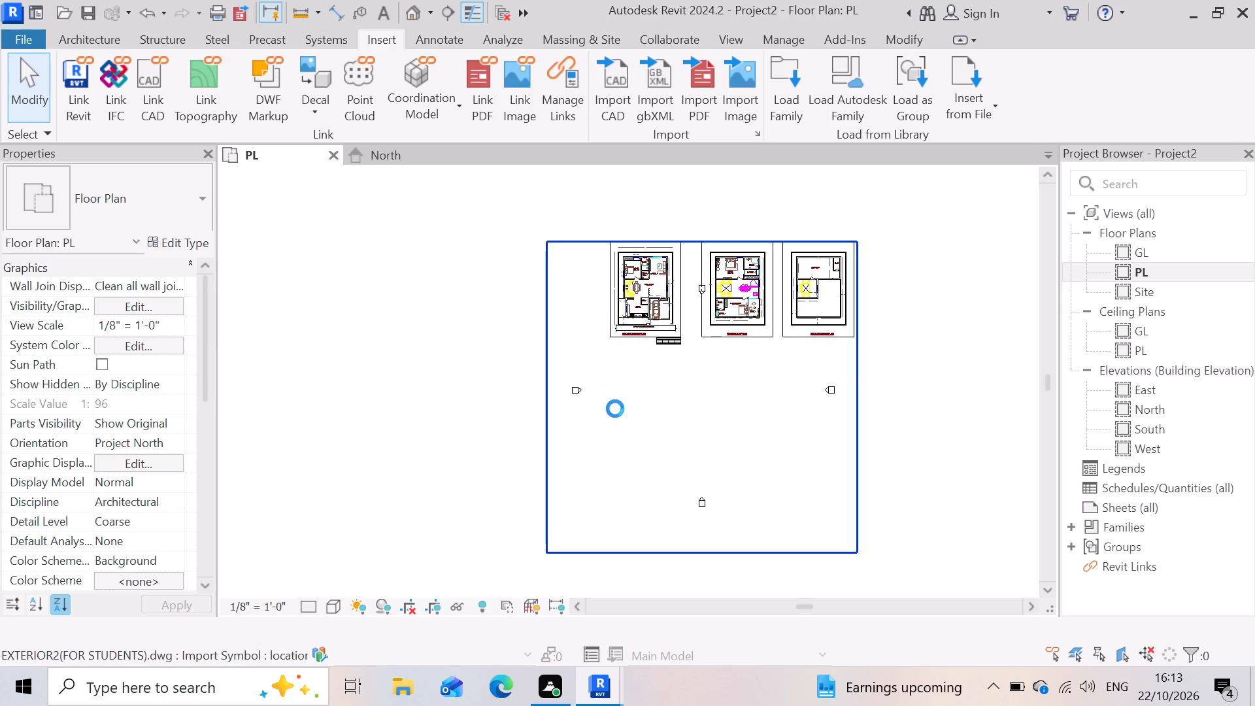
{"action": "left_click_drag", "start_coordinate": [615, 409], "coordinate": [615, 410]}
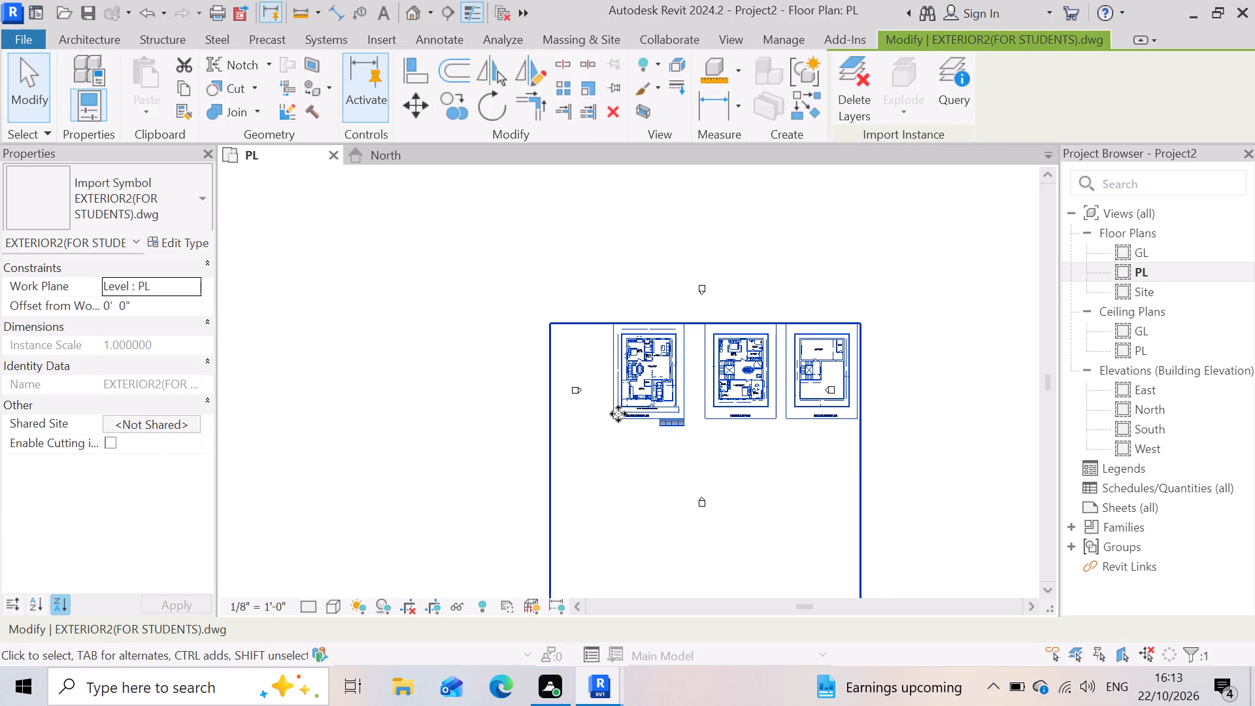
{"action": "scroll", "coordinate": [619, 414], "scroll_direction": "up", "scroll_amount": 6}
{"action": "scroll", "coordinate": [459, 356], "scroll_direction": "down", "scroll_amount": 2}
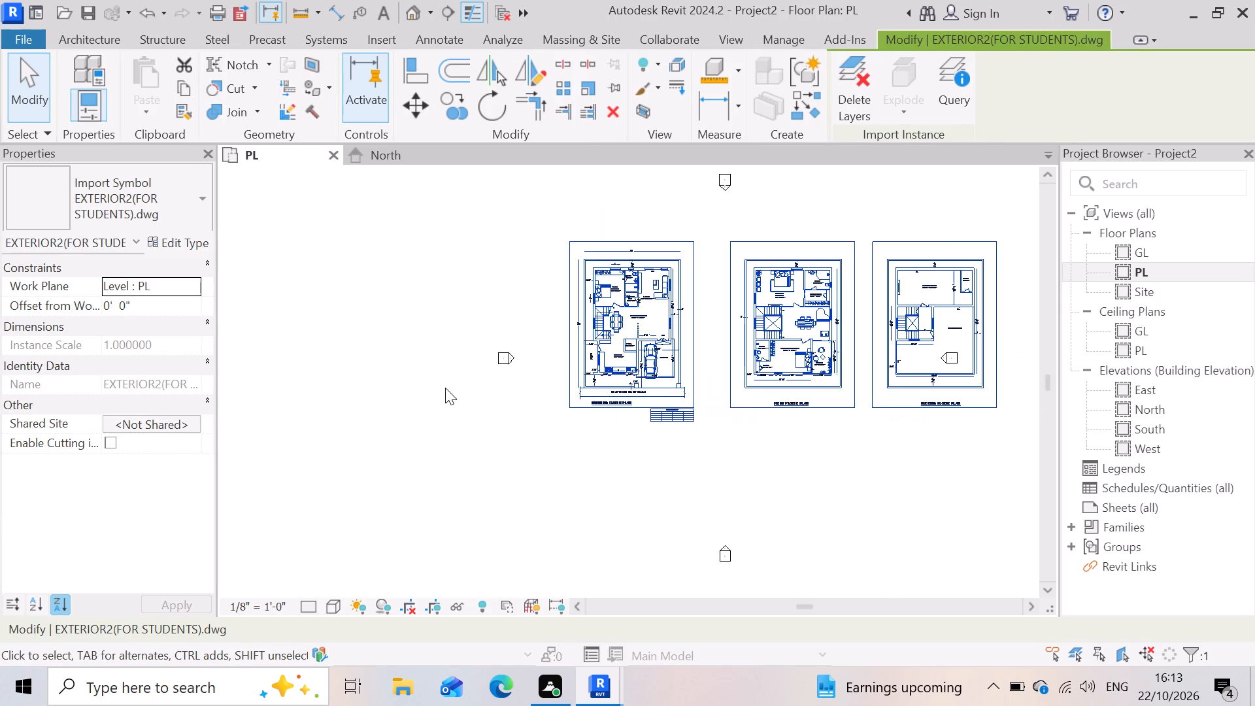
{"action": "left_click", "coordinate": [451, 401]}
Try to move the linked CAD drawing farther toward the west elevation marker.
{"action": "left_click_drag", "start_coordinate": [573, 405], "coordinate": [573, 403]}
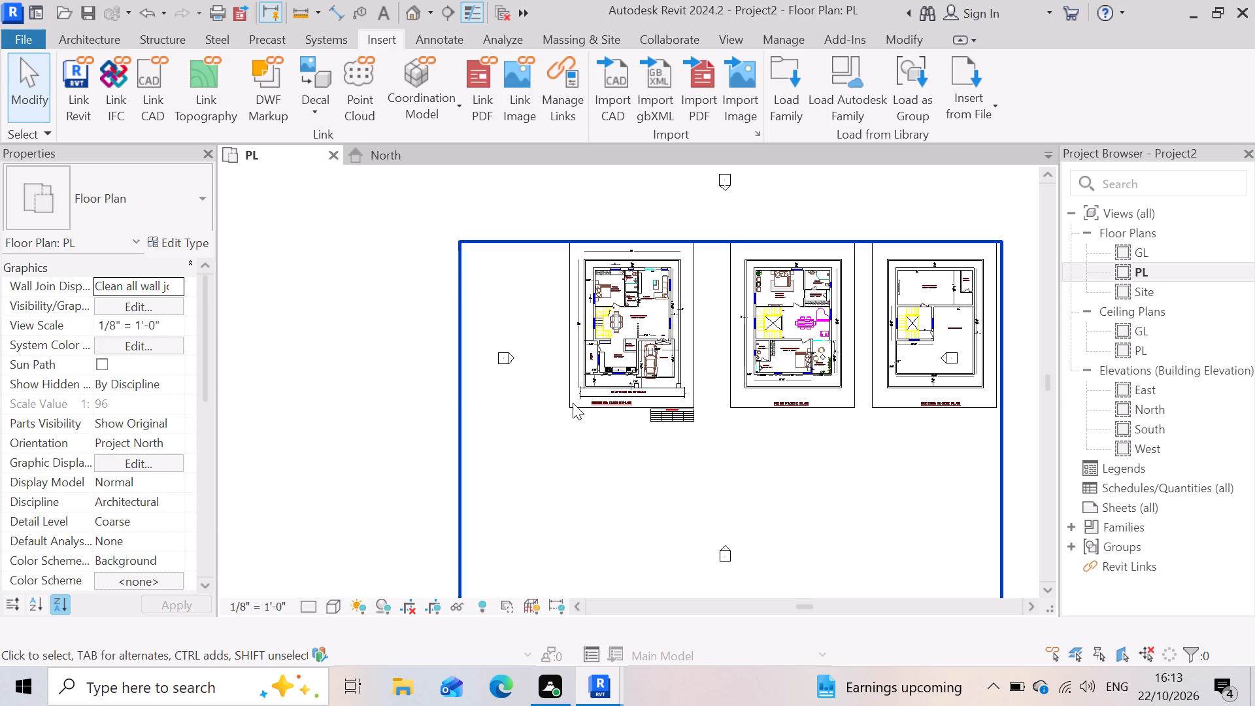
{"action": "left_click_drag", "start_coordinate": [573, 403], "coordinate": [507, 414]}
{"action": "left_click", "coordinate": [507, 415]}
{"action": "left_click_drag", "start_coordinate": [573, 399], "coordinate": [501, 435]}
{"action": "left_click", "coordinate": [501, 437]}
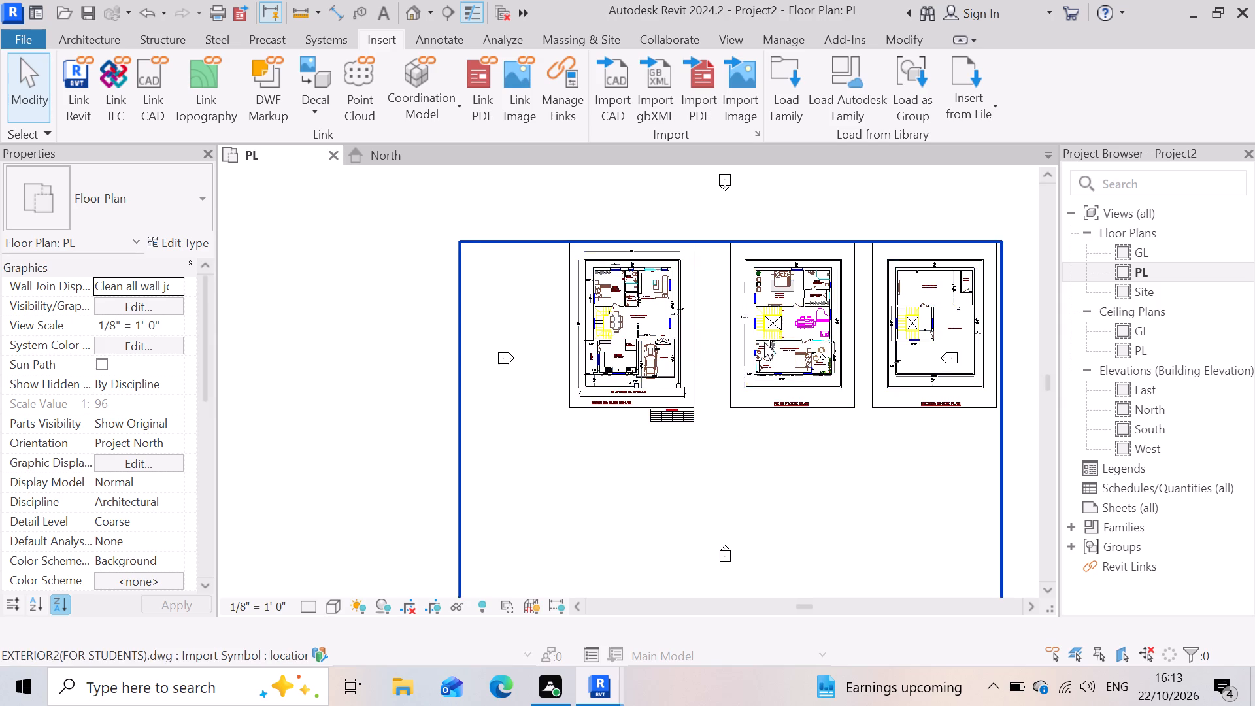
Examine the ground, first and second floor plans in the linked CAD drawing.
{"action": "scroll", "coordinate": [786, 329], "scroll_direction": "up", "scroll_amount": 2}
{"action": "scroll", "coordinate": [799, 248], "scroll_direction": "up", "scroll_amount": 3}
{"action": "scroll", "coordinate": [722, 356], "scroll_direction": "up", "scroll_amount": 3}
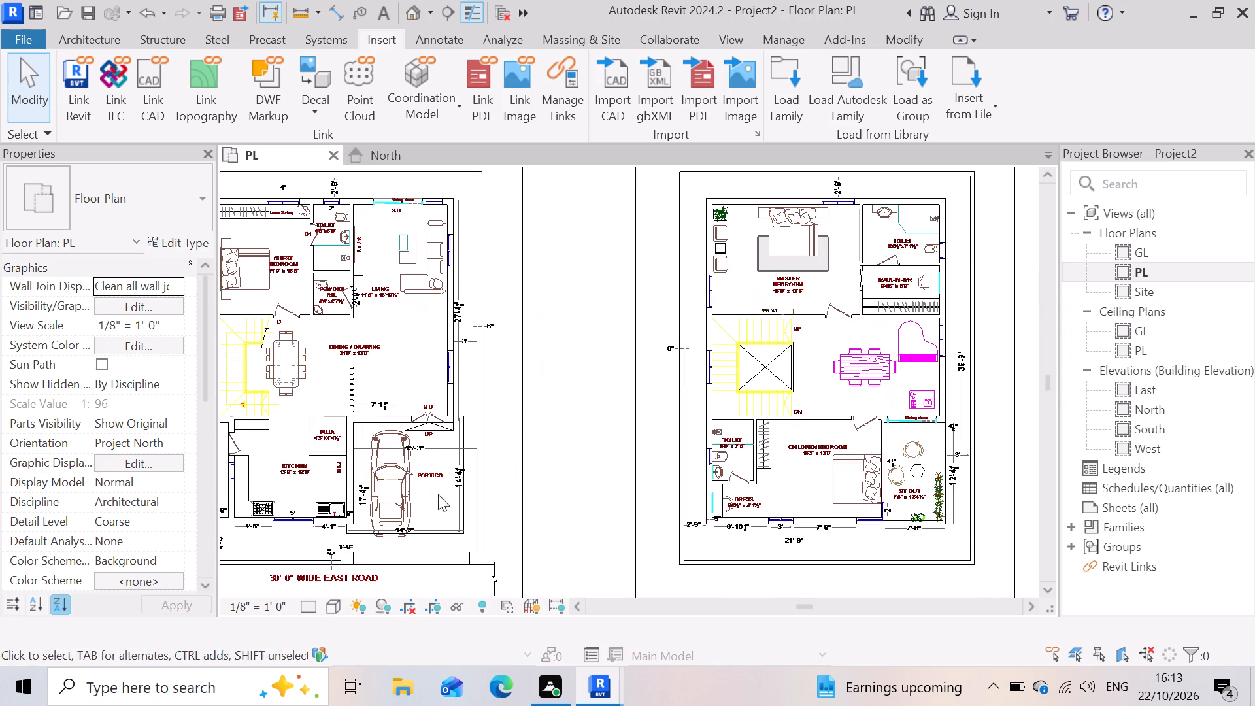
{"action": "scroll", "coordinate": [435, 406], "scroll_direction": "down", "scroll_amount": 6}
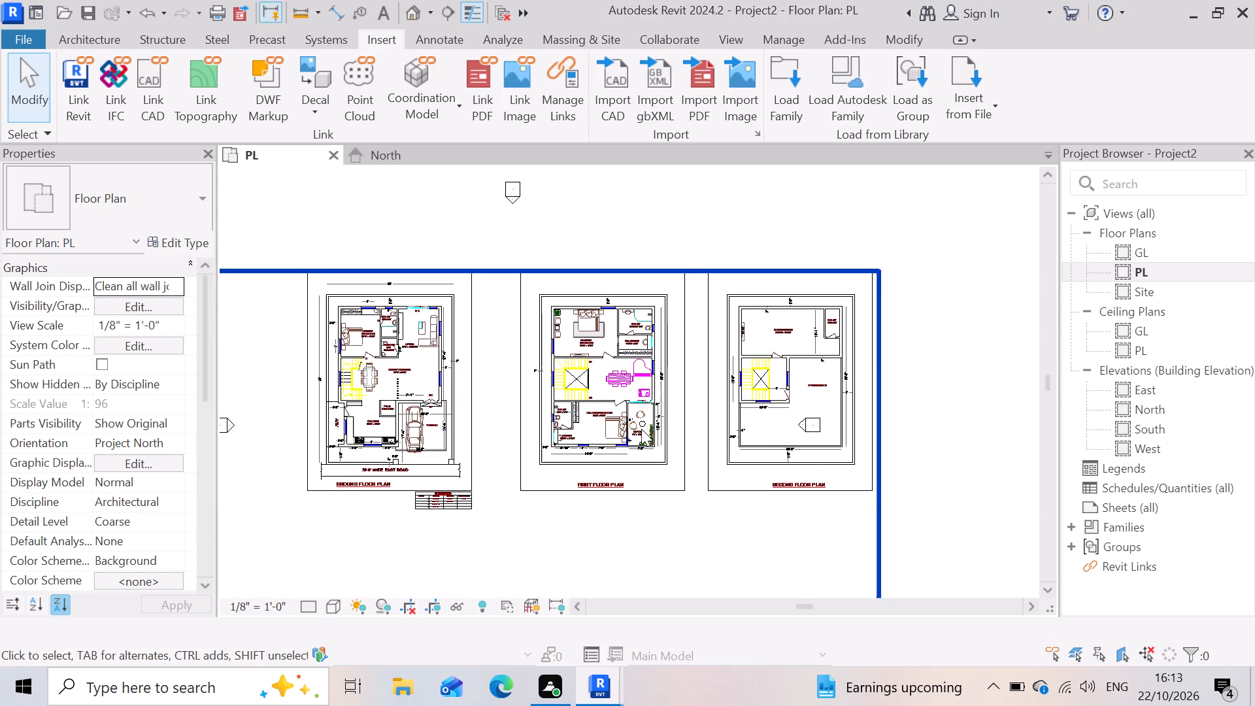
{"action": "scroll", "coordinate": [535, 355], "scroll_direction": "up", "scroll_amount": 2}
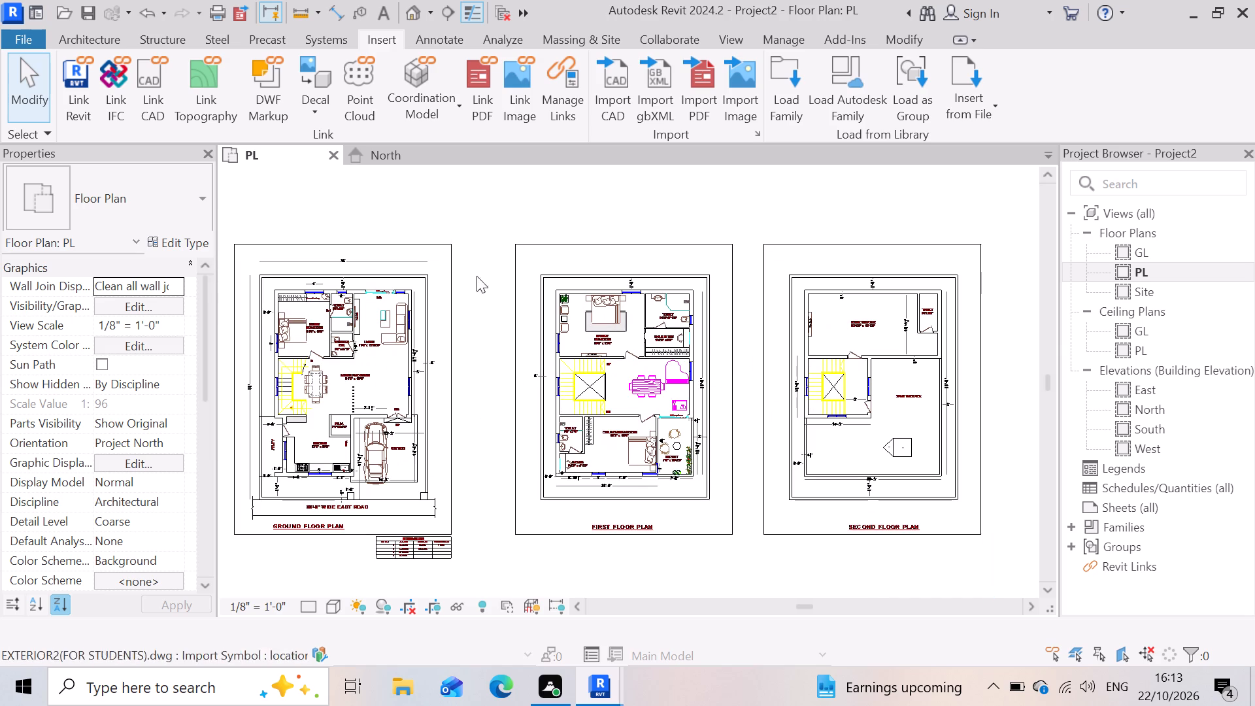
{"action": "scroll", "coordinate": [516, 508], "scroll_direction": "up", "scroll_amount": 2}
{"action": "scroll", "coordinate": [831, 498], "scroll_direction": "down", "scroll_amount": 3}
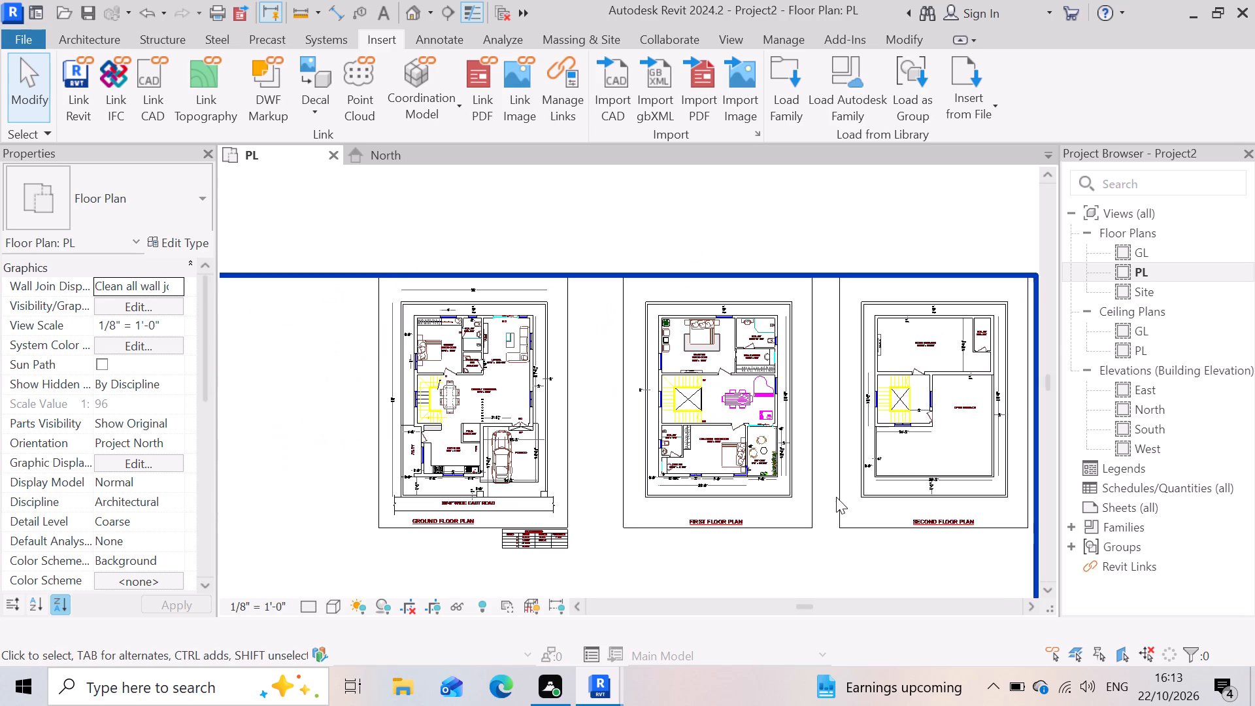
{"action": "scroll", "coordinate": [682, 403], "scroll_direction": "up", "scroll_amount": 3}
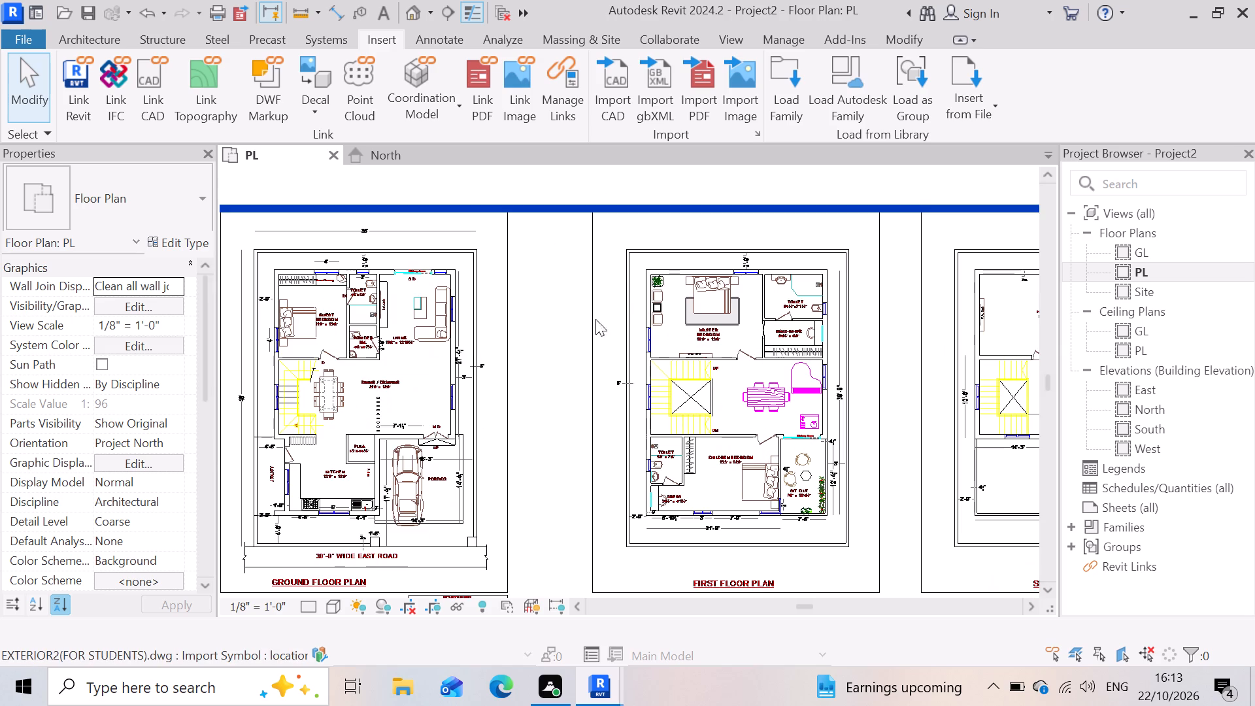
{"action": "scroll", "coordinate": [673, 269], "scroll_direction": "up", "scroll_amount": 2}
{"action": "scroll", "coordinate": [600, 300], "scroll_direction": "down", "scroll_amount": 6}
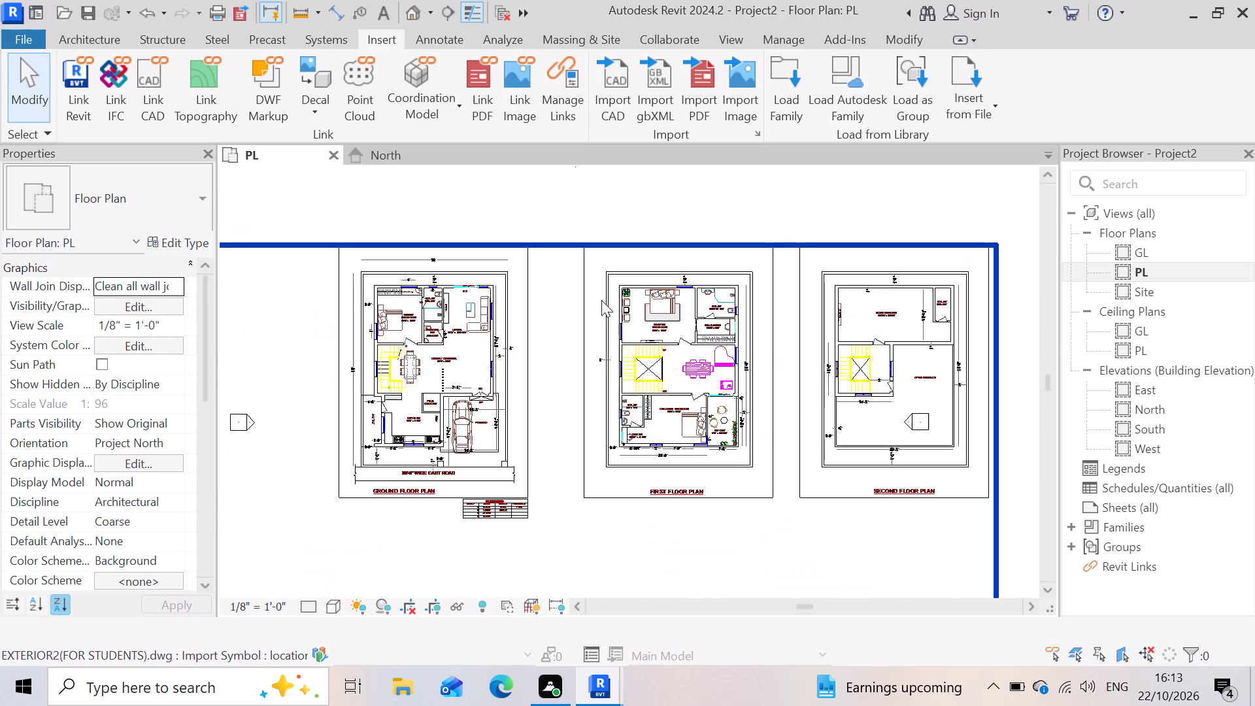
{"action": "scroll", "coordinate": [690, 350], "scroll_direction": "down", "scroll_amount": 3}
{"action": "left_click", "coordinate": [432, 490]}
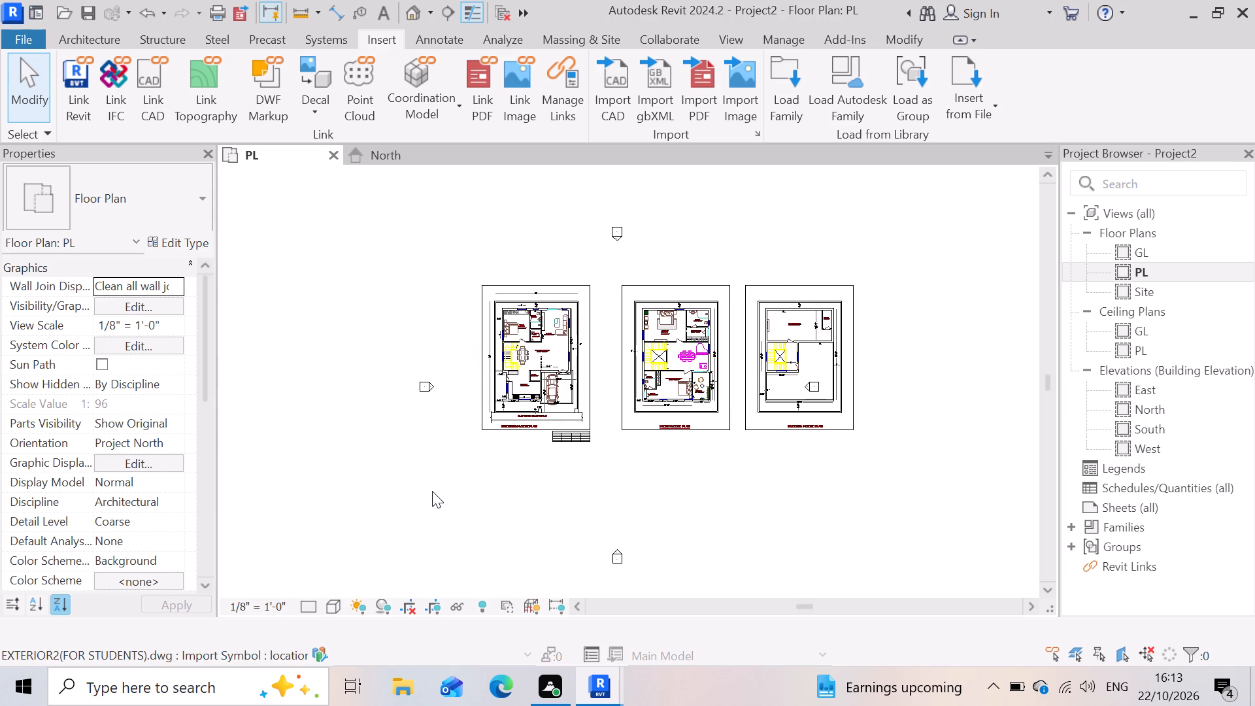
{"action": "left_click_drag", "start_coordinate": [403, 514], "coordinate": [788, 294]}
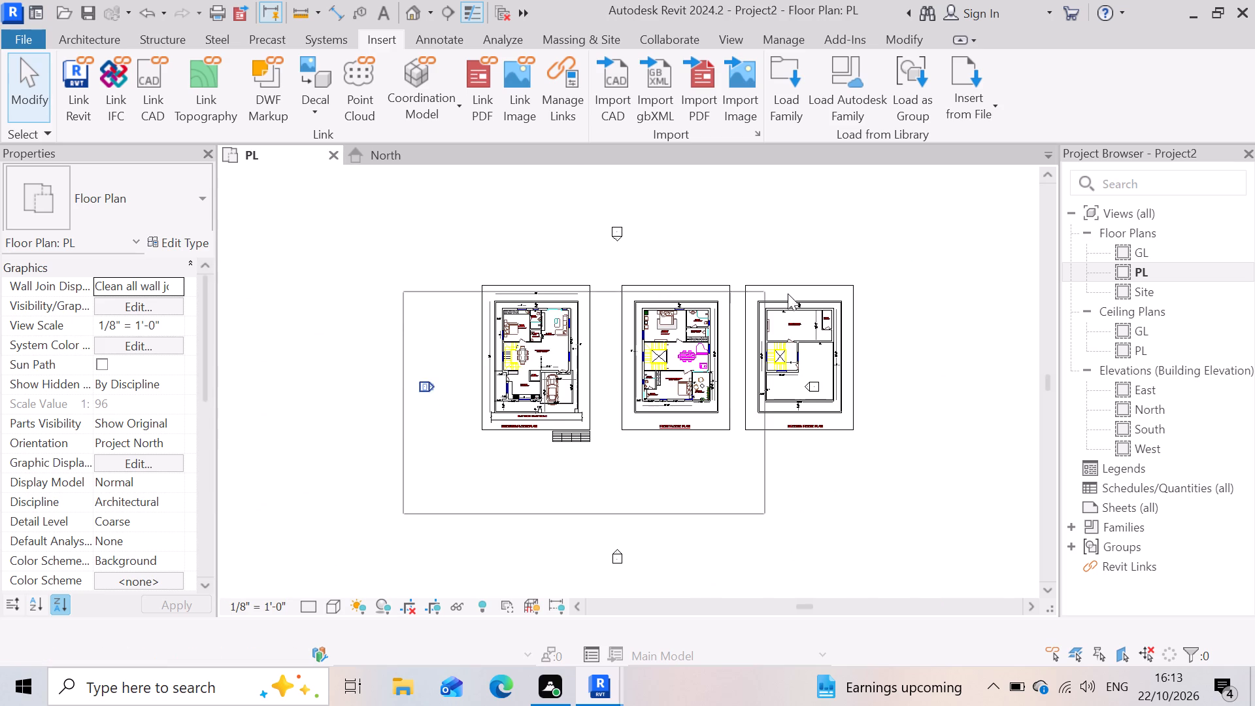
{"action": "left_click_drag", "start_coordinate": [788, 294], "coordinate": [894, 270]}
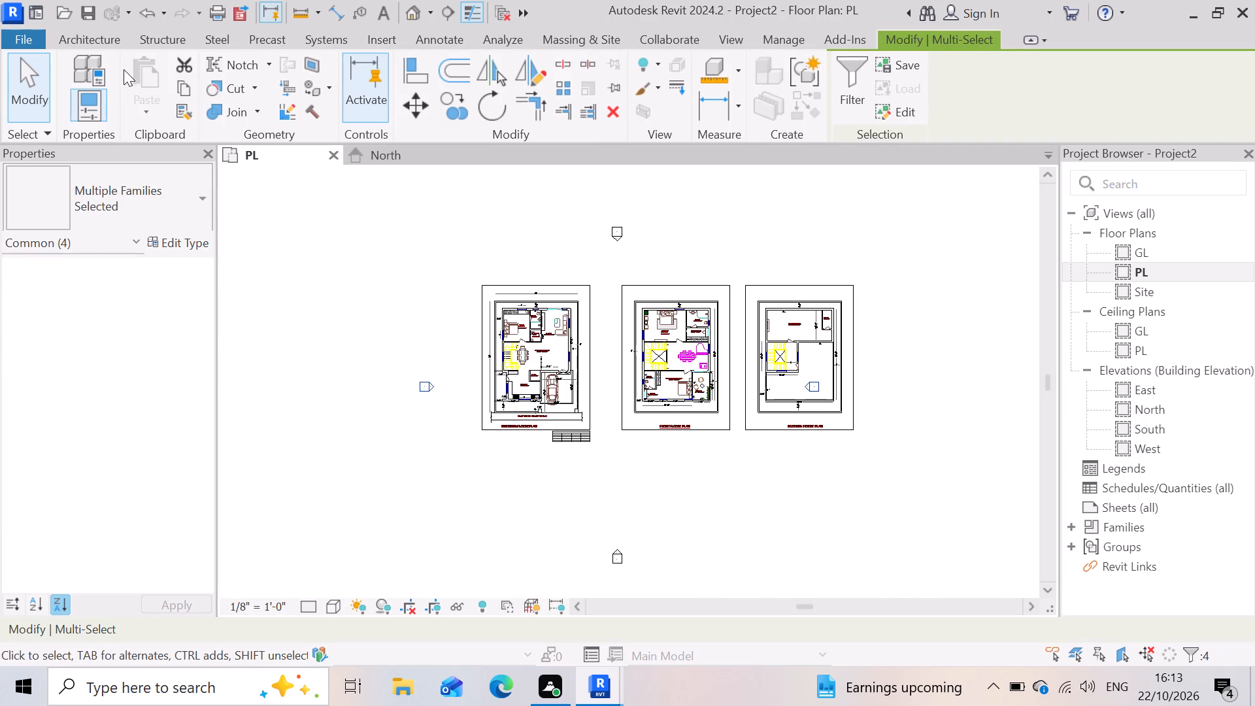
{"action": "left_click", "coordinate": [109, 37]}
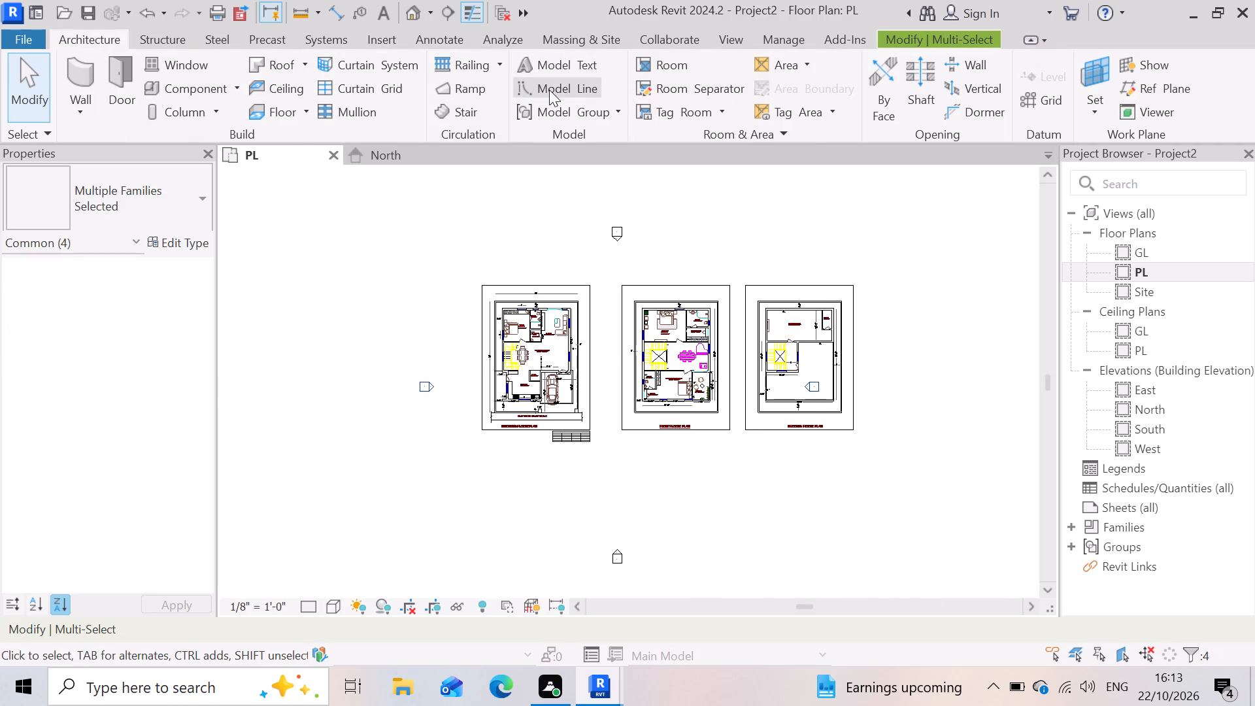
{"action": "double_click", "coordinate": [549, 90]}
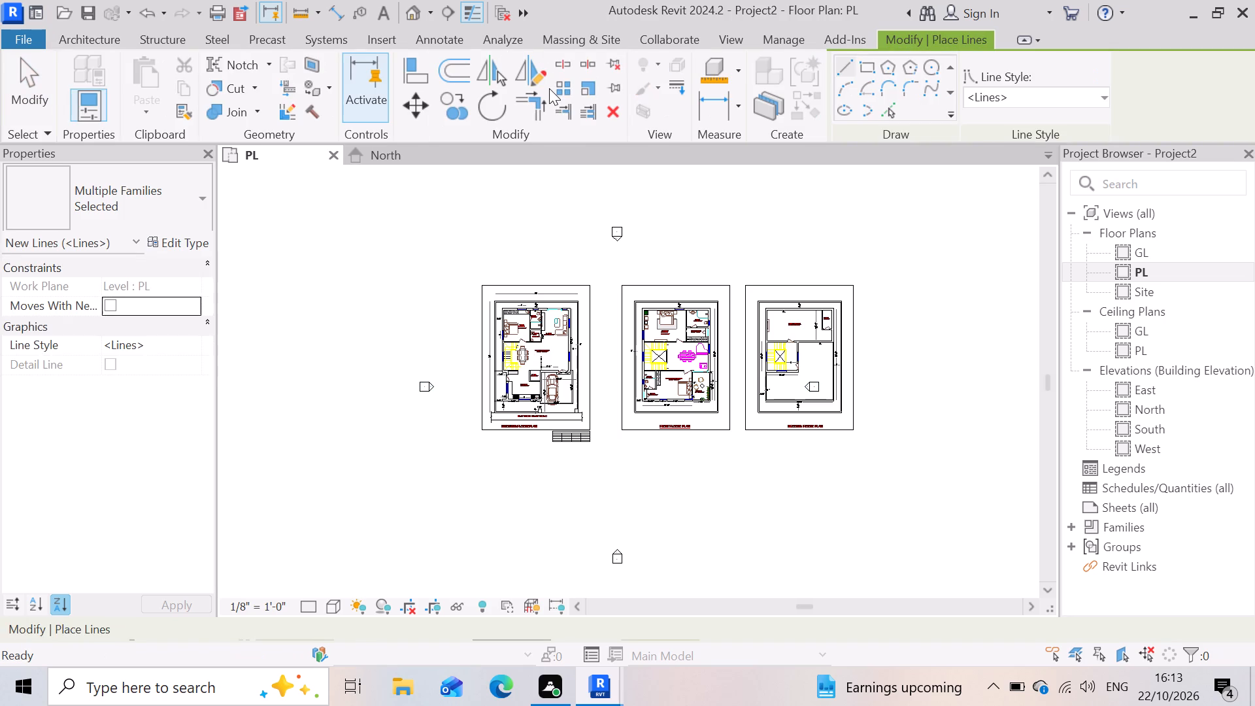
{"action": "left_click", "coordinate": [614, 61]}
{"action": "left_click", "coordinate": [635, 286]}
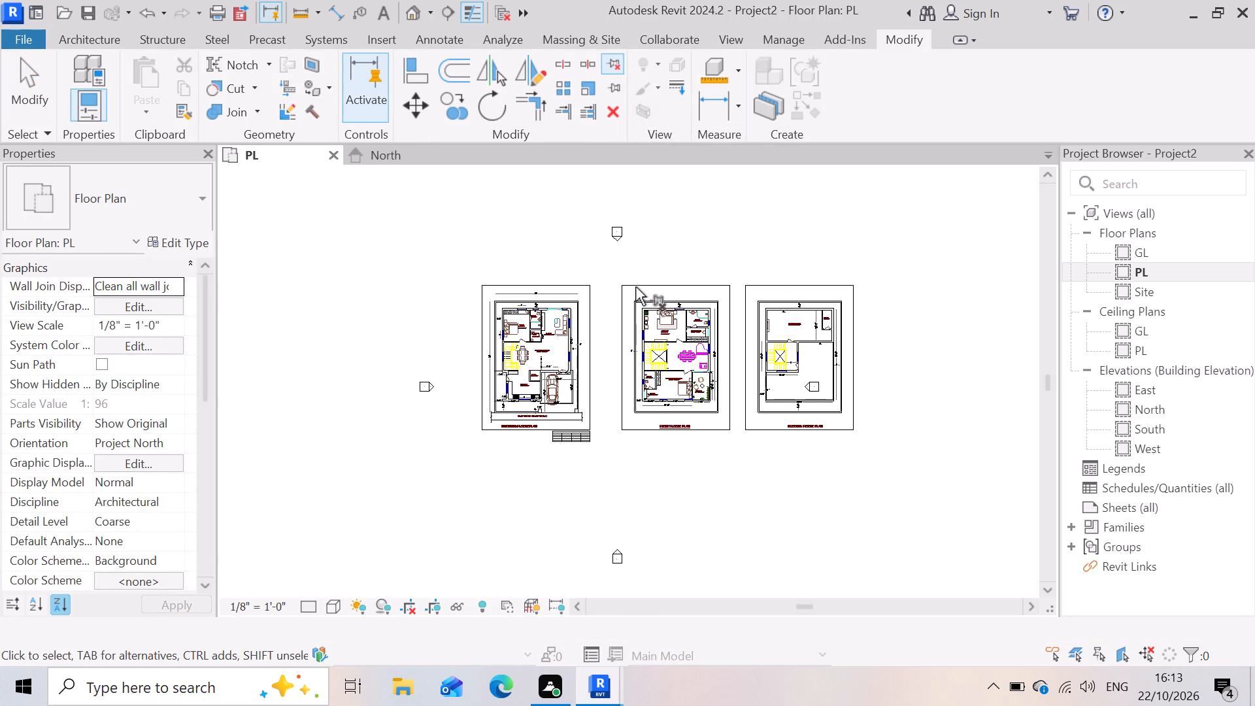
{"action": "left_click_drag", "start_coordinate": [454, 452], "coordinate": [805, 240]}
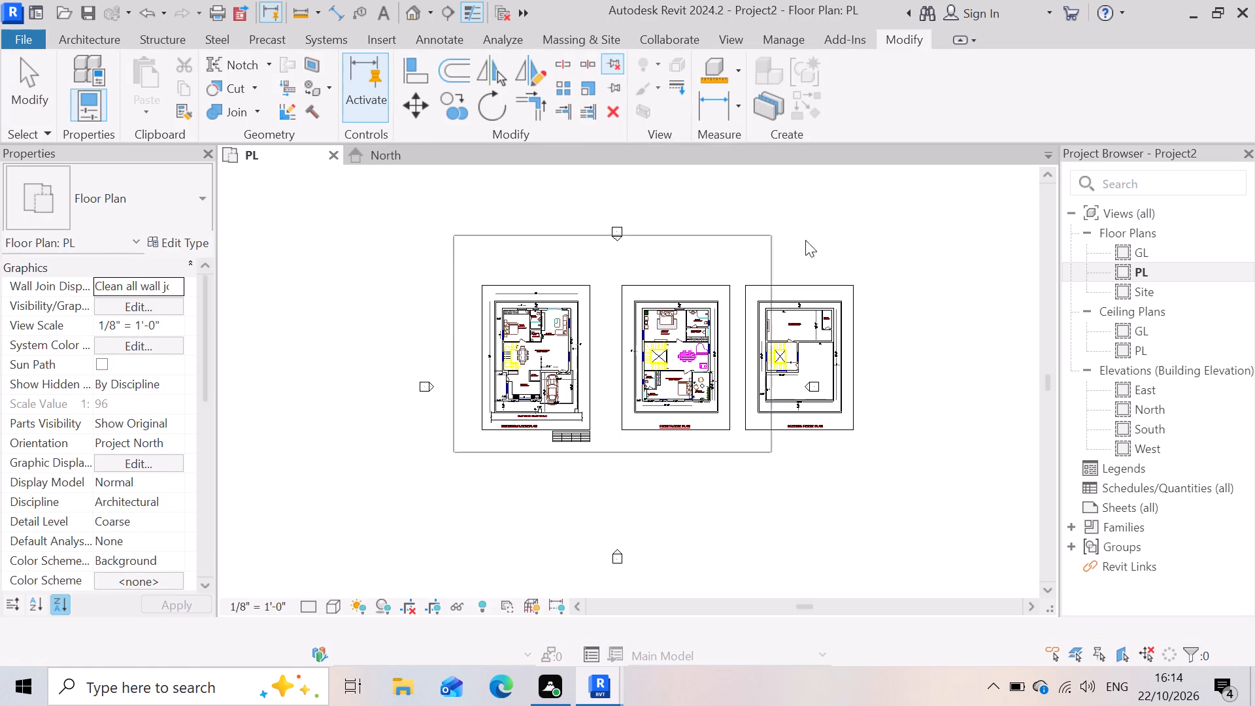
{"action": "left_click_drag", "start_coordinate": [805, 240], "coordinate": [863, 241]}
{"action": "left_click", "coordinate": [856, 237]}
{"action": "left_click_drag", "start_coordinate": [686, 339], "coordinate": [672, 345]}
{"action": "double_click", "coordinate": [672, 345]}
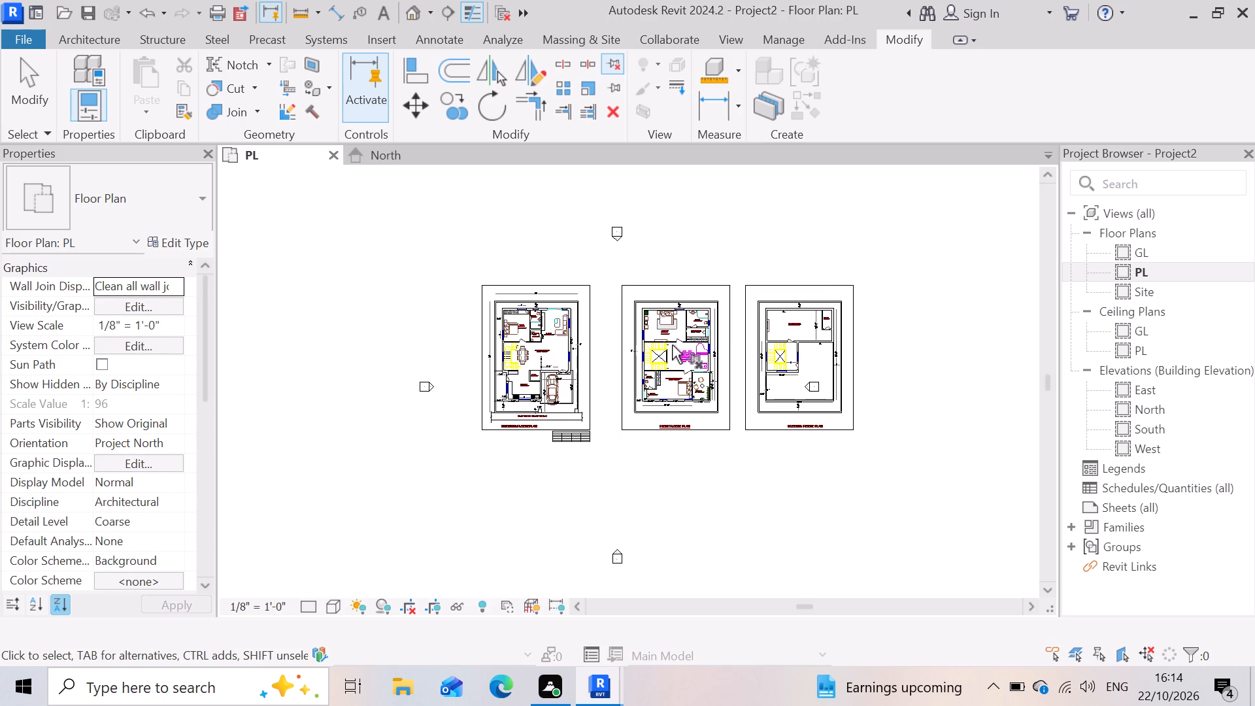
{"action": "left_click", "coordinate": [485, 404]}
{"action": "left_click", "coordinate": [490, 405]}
Pin the linked CAD drawing EXTERIOR2(FOR STUDENTS).dwg in place in the PL floor plan.
{"action": "left_click", "coordinate": [616, 85]}
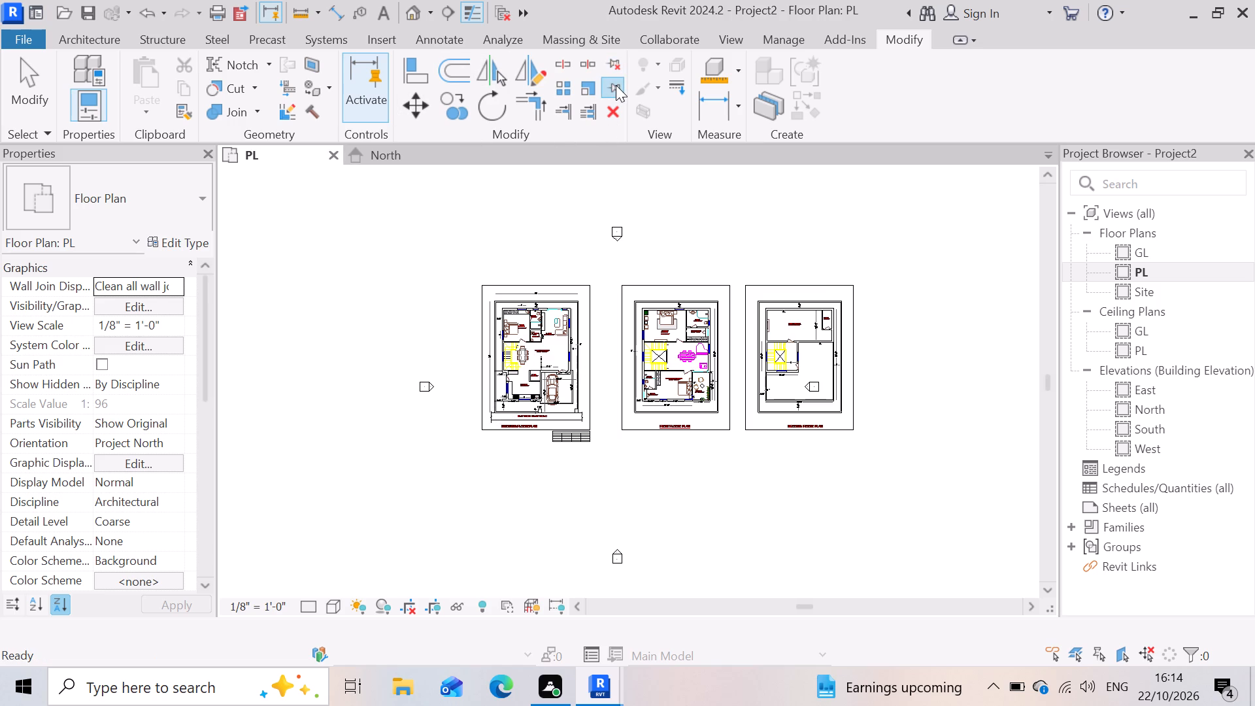
{"action": "left_click", "coordinate": [503, 399]}
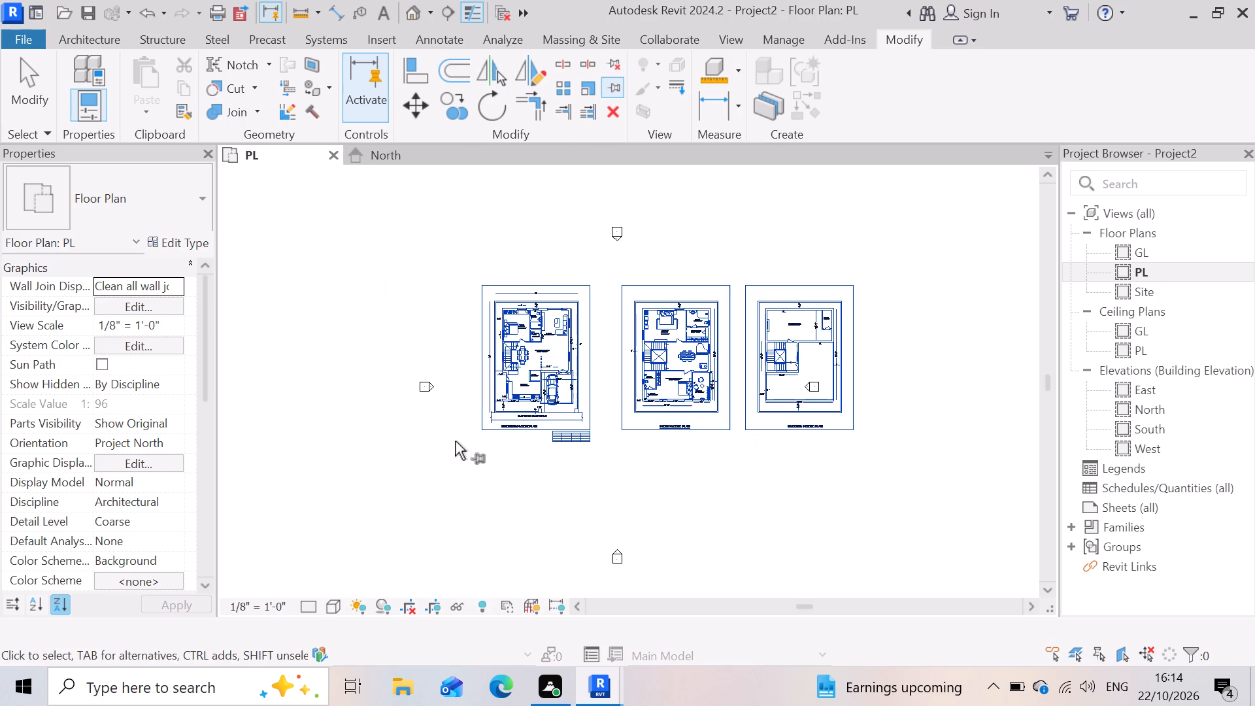
{"action": "left_click_drag", "start_coordinate": [453, 440], "coordinate": [897, 234]}
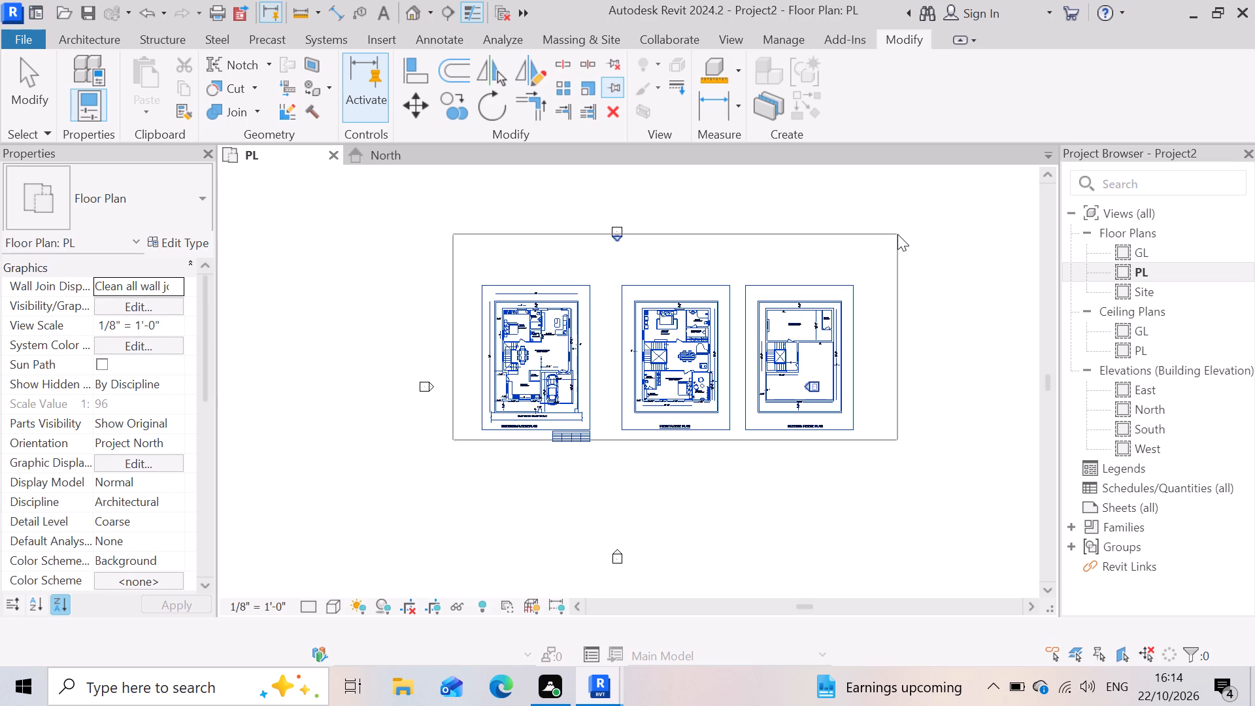
{"action": "left_click_drag", "start_coordinate": [897, 234], "coordinate": [897, 235]}
{"action": "left_click", "coordinate": [479, 354]}
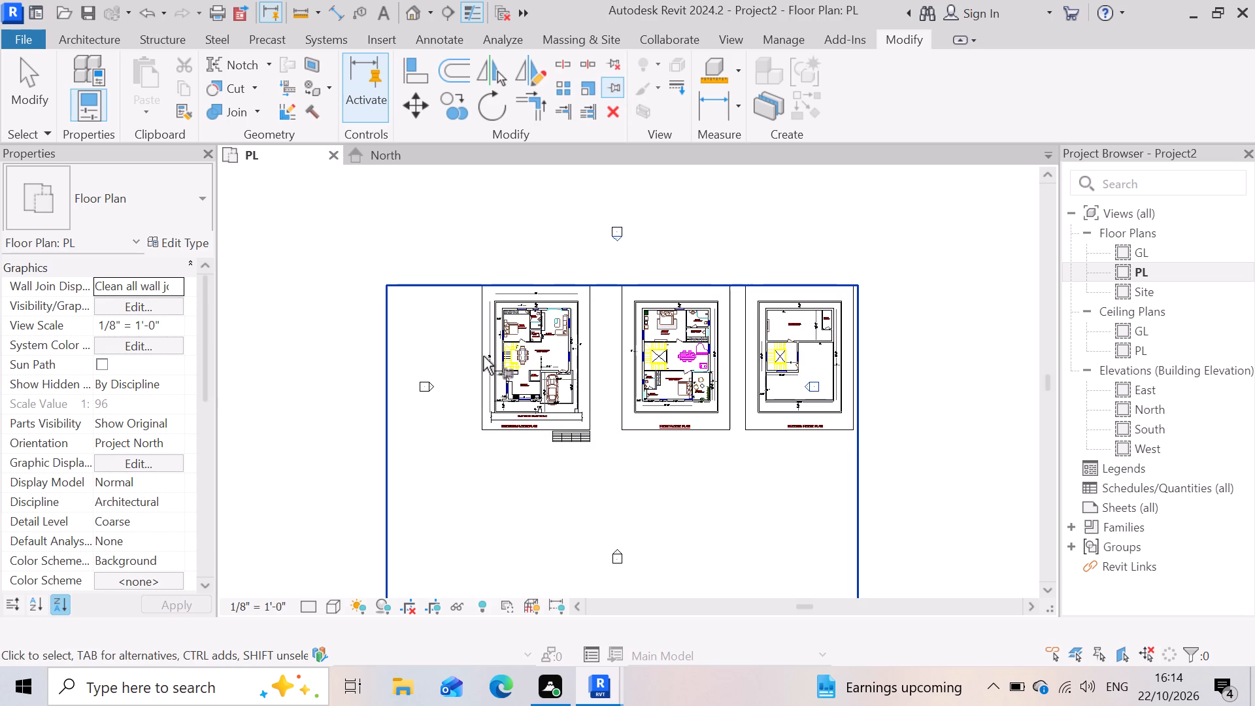
{"action": "left_click", "coordinate": [618, 89]}
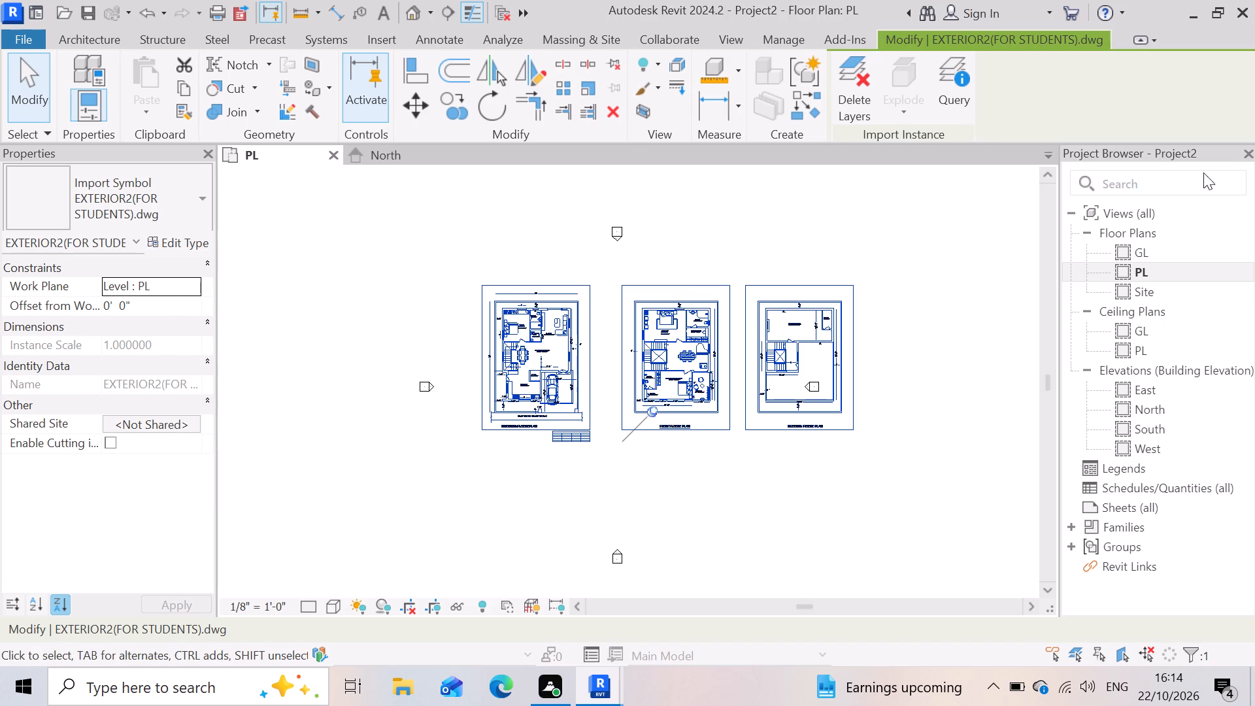
{"action": "left_click", "coordinate": [797, 536]}
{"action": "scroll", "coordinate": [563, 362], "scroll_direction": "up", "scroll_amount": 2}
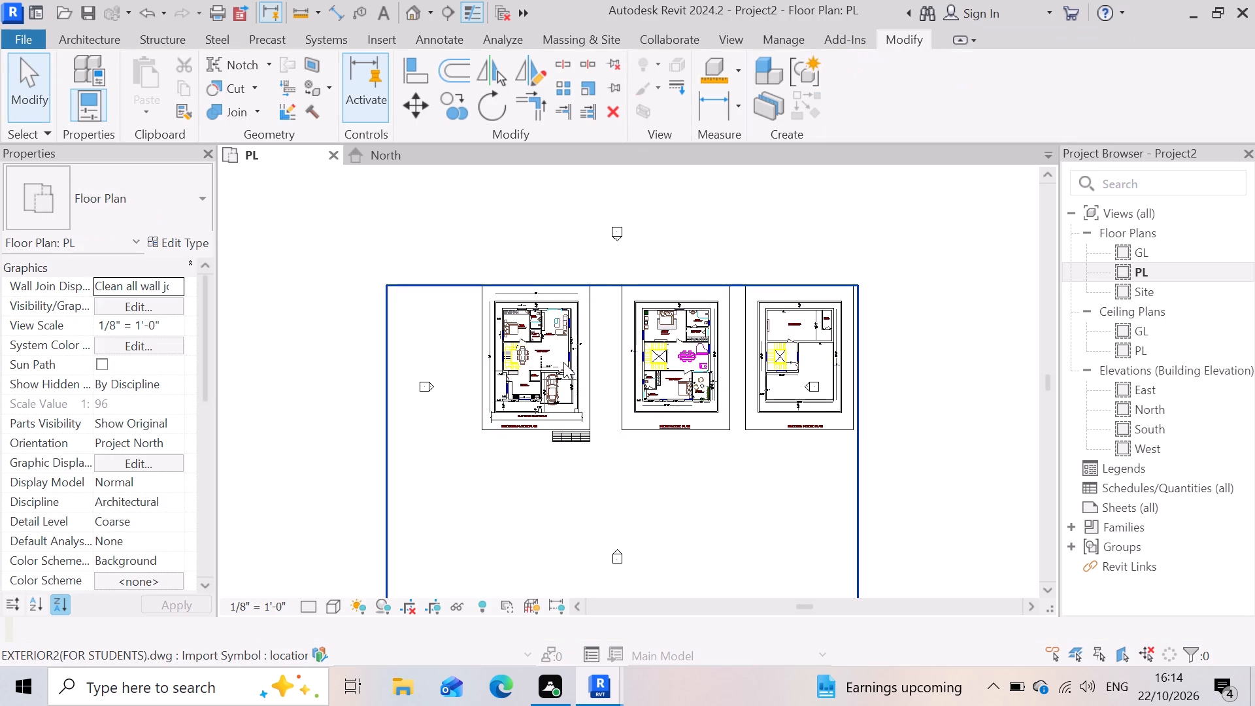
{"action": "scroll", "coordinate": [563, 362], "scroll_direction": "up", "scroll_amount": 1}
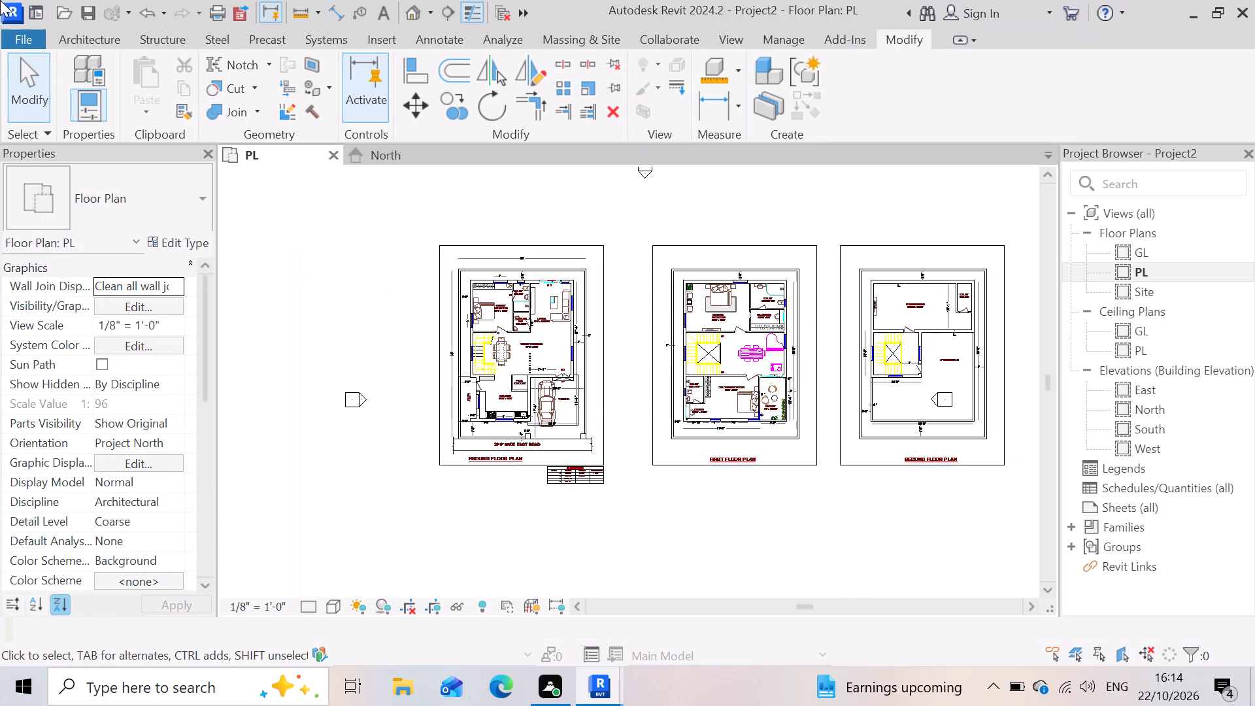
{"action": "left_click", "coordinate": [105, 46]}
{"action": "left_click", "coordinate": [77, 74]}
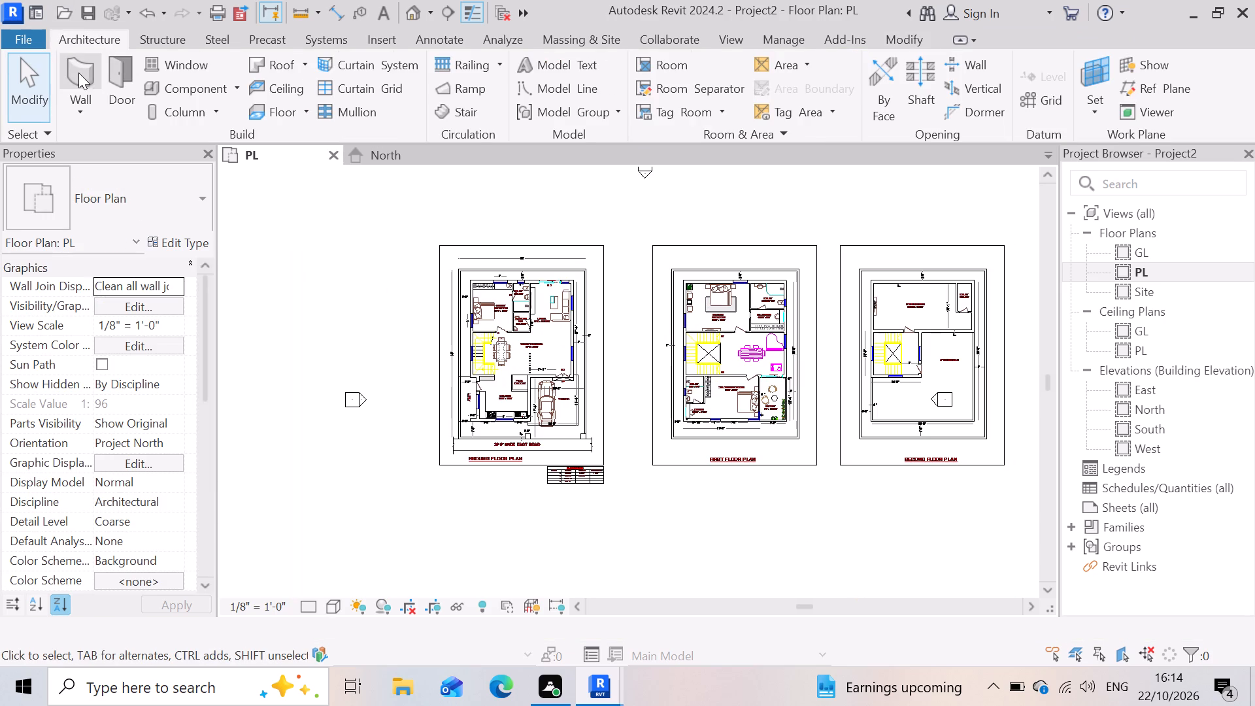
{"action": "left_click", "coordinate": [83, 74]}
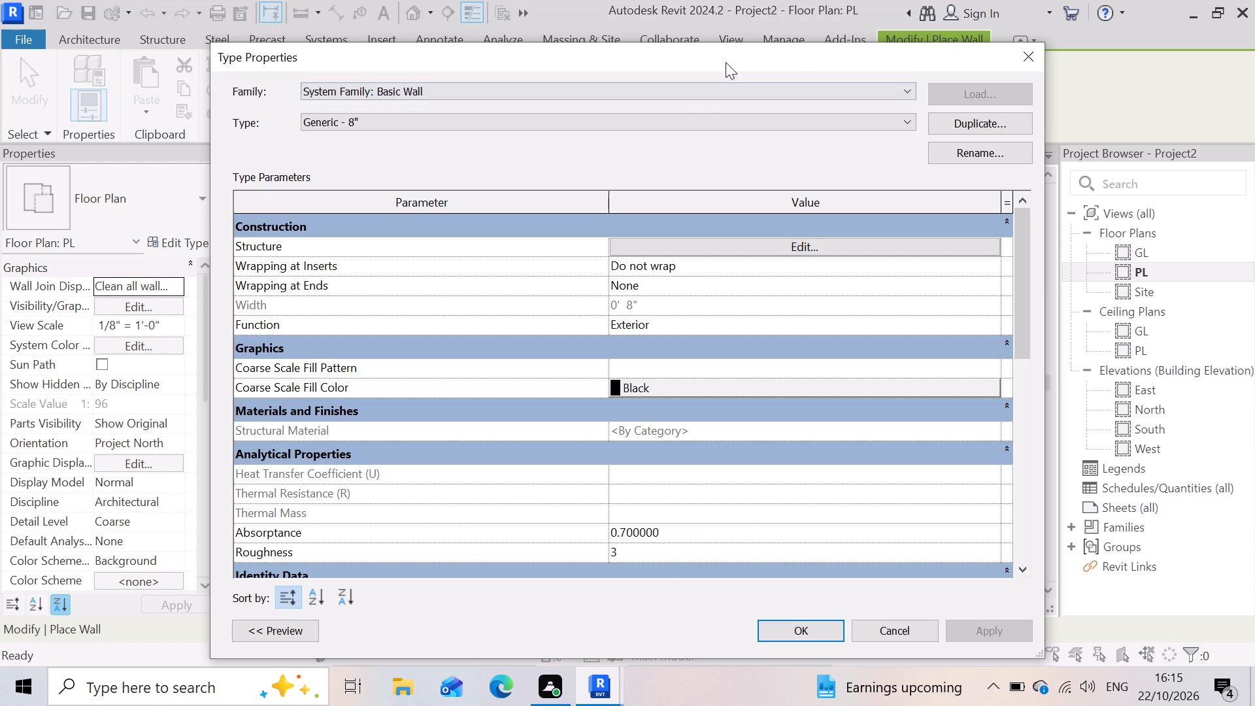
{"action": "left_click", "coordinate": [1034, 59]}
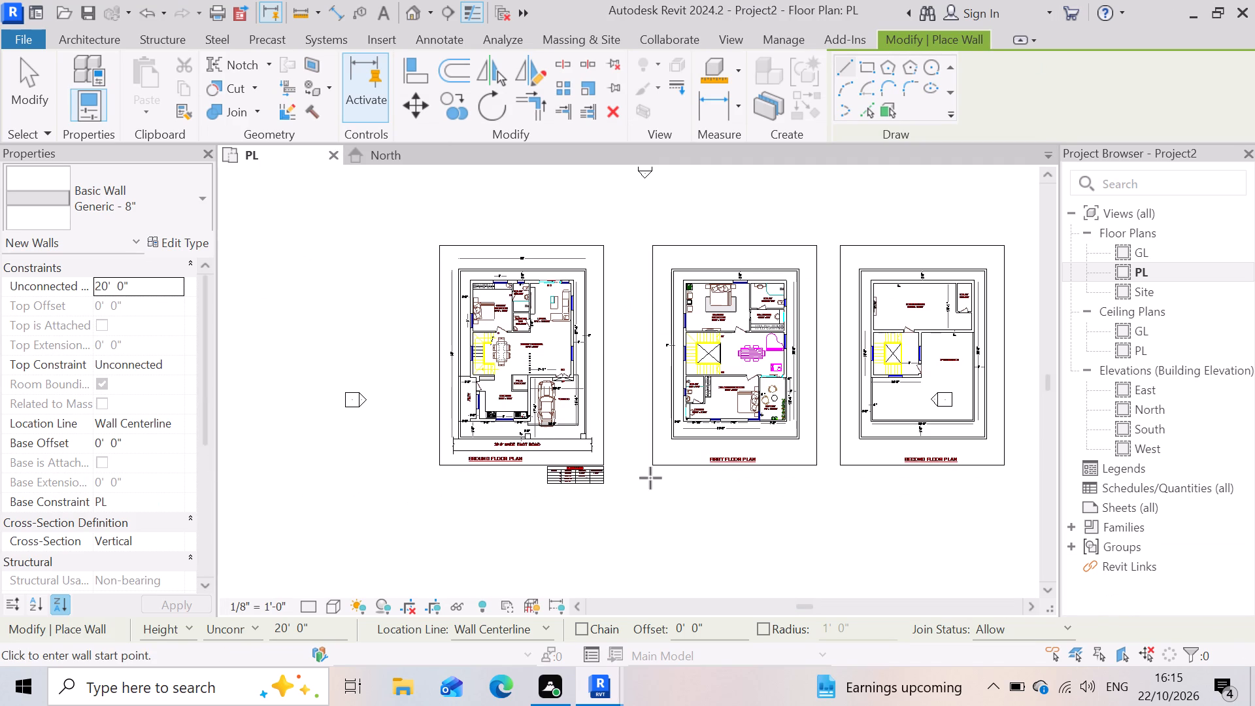
Set the Structure [1] layer thickness of the Generic - 8" basic wall type to 9".
{"action": "scroll", "coordinate": [653, 478], "scroll_direction": "down", "scroll_amount": 2}
{"action": "scroll", "coordinate": [548, 400], "scroll_direction": "up", "scroll_amount": 4}
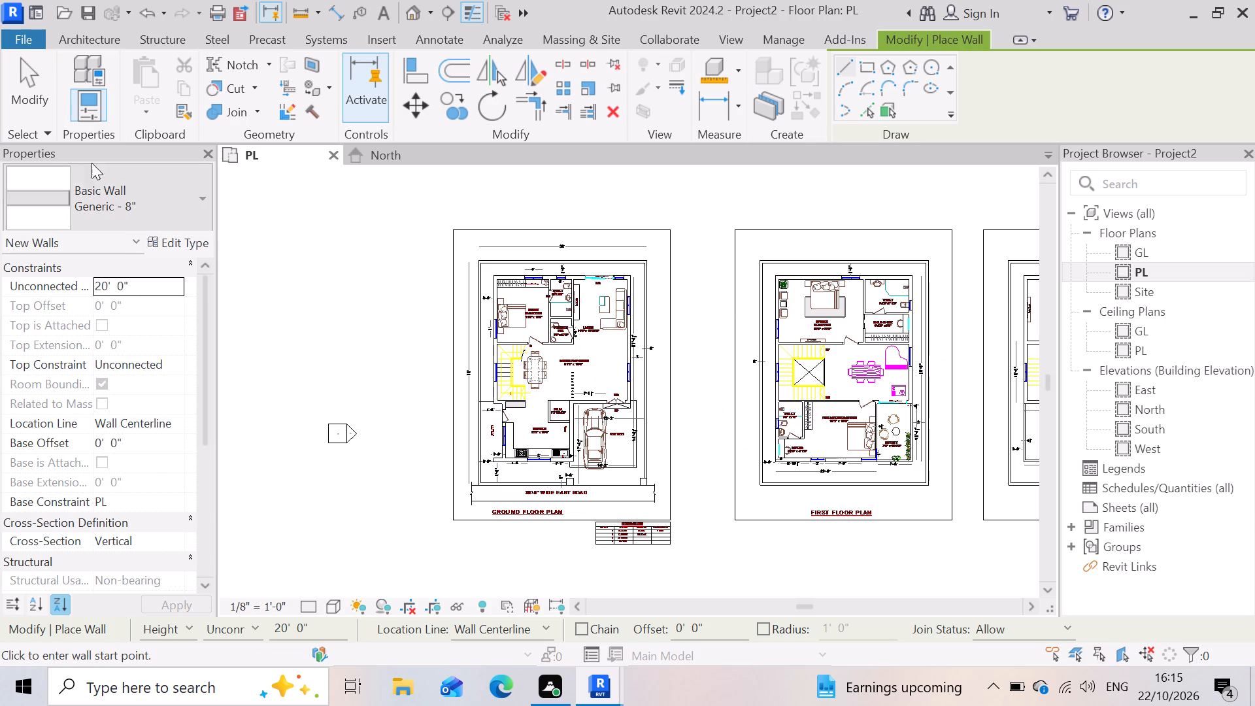
{"action": "left_click", "coordinate": [94, 44]}
{"action": "left_click", "coordinate": [70, 74]}
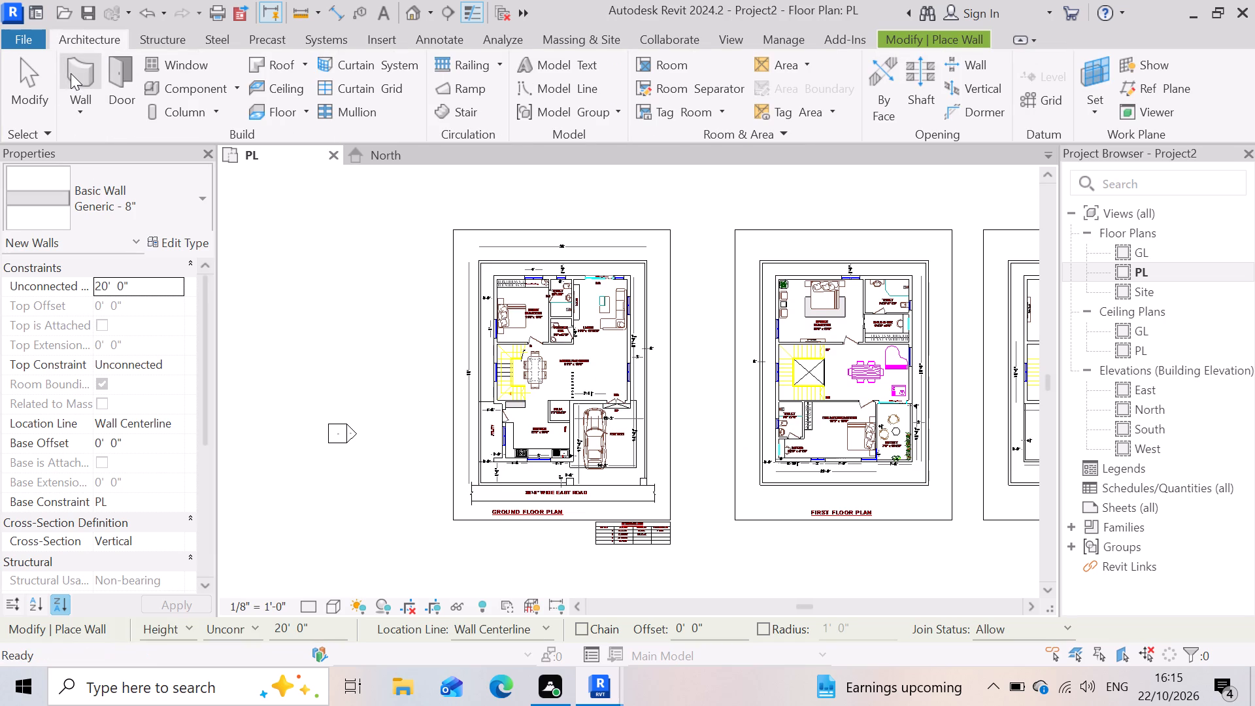
{"action": "left_click", "coordinate": [181, 244]}
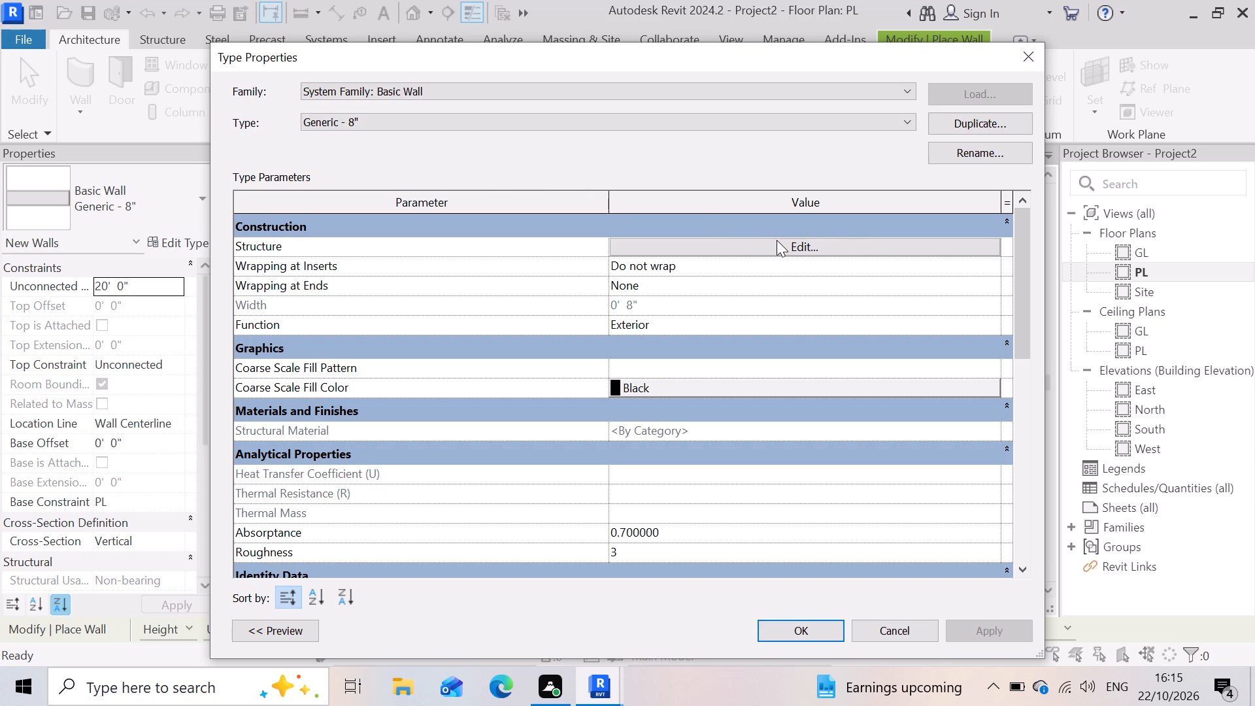
{"action": "left_click", "coordinate": [777, 240]}
{"action": "left_click", "coordinate": [612, 241]}
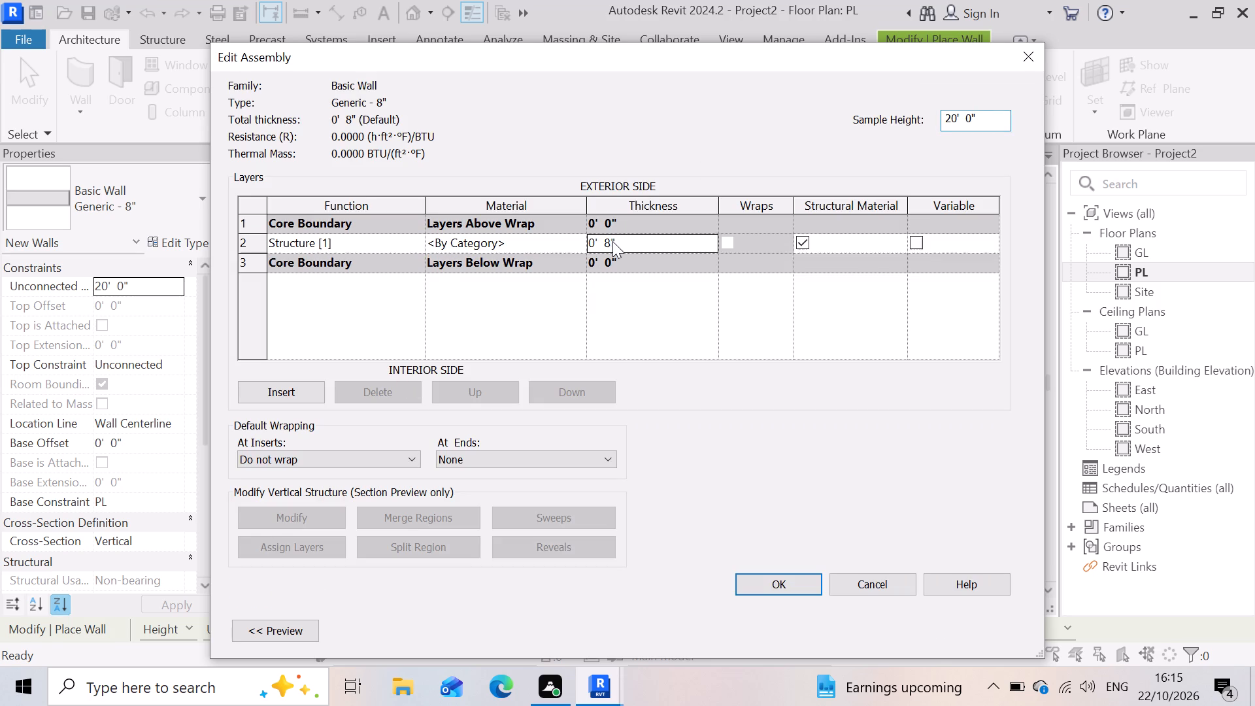
{"action": "left_click", "coordinate": [622, 243]}
{"action": "left_click_drag", "start_coordinate": [622, 243], "coordinate": [436, 285]}
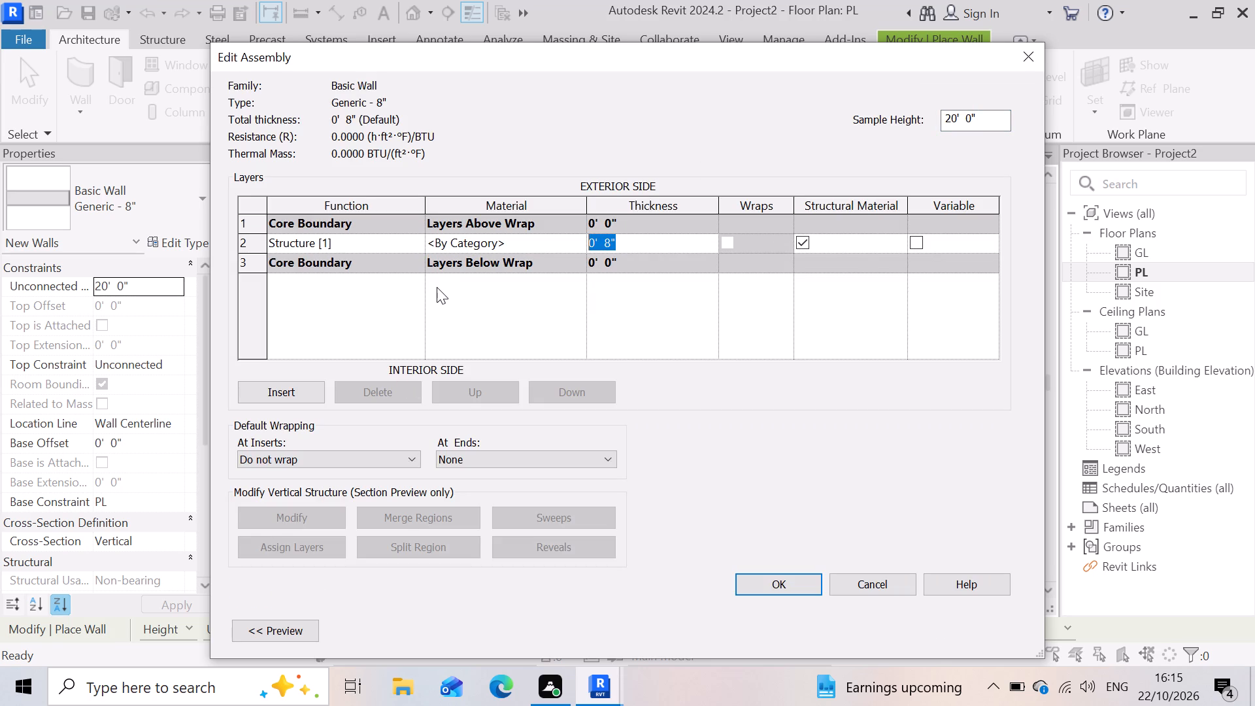
{"action": "key", "text": "9"}
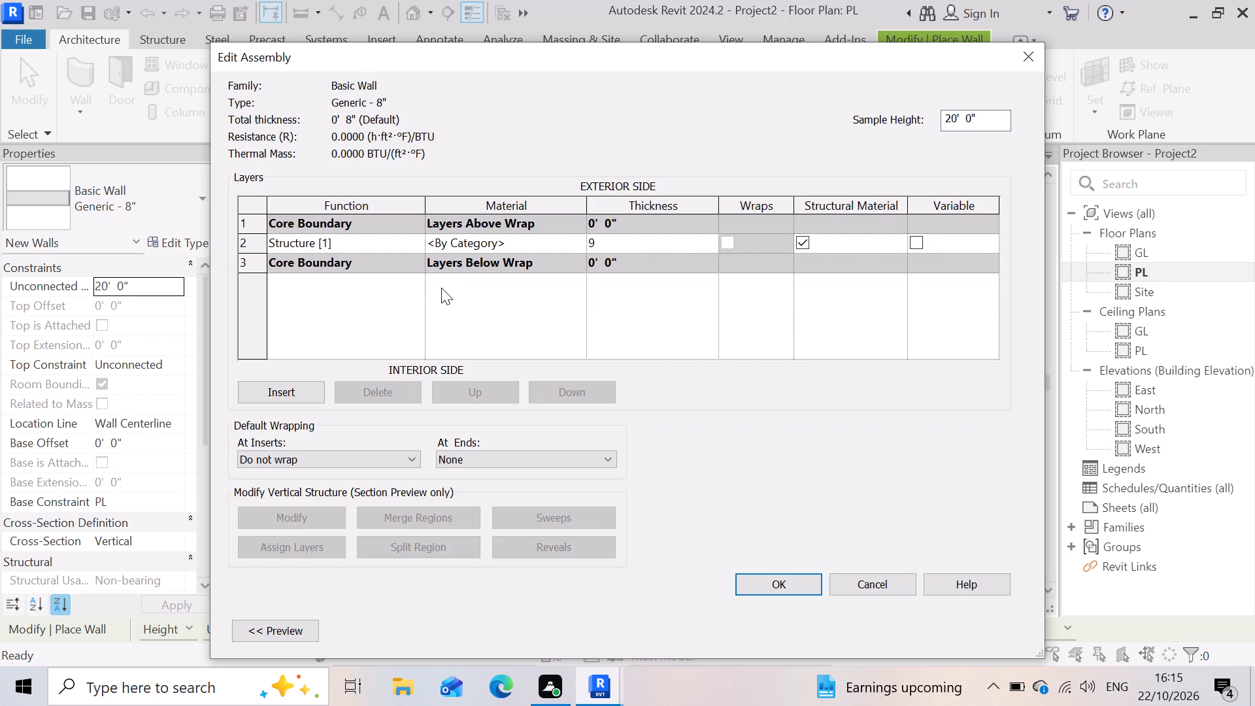
{"action": "key", "text": "shift+quotedbl"}
{"action": "key", "text": "Return"}
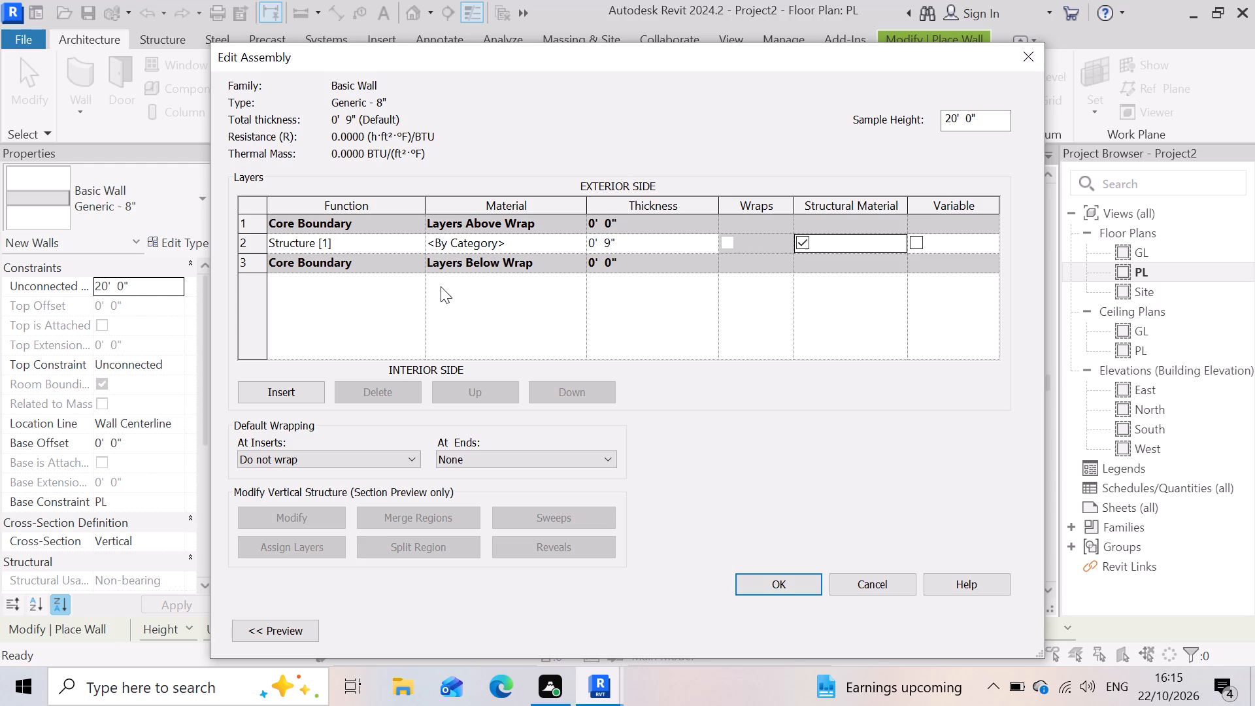
{"action": "left_click", "coordinate": [789, 590]}
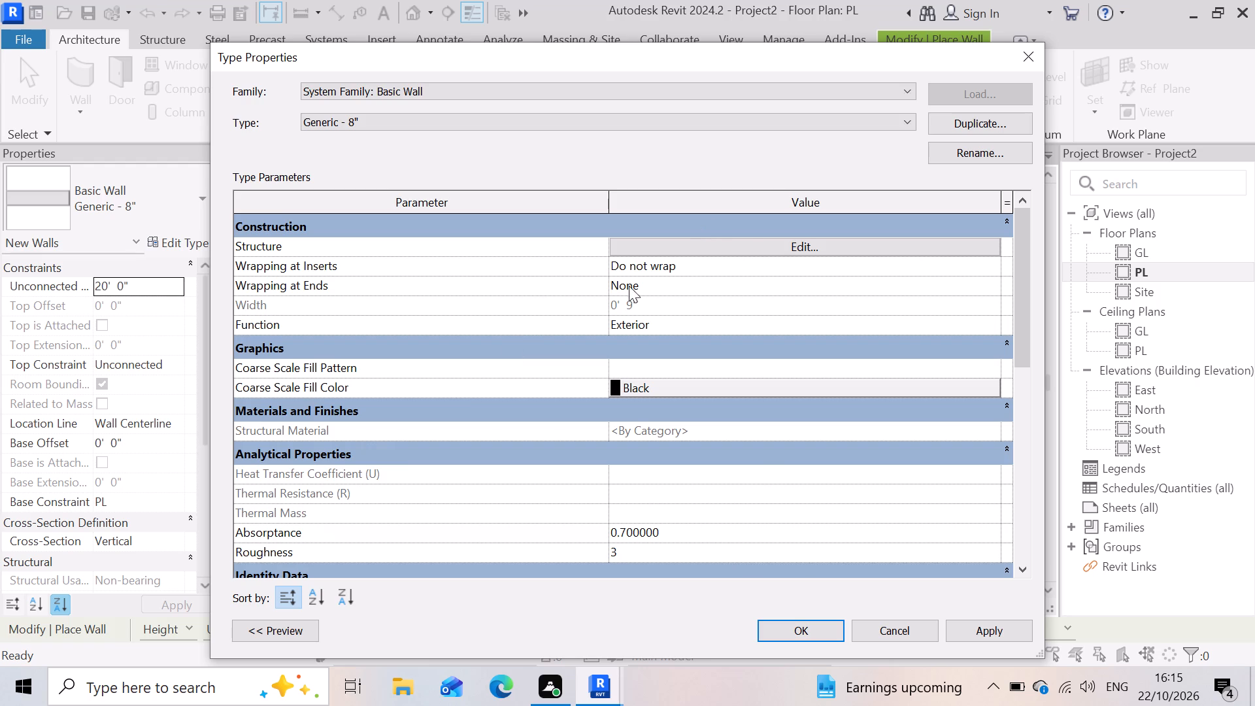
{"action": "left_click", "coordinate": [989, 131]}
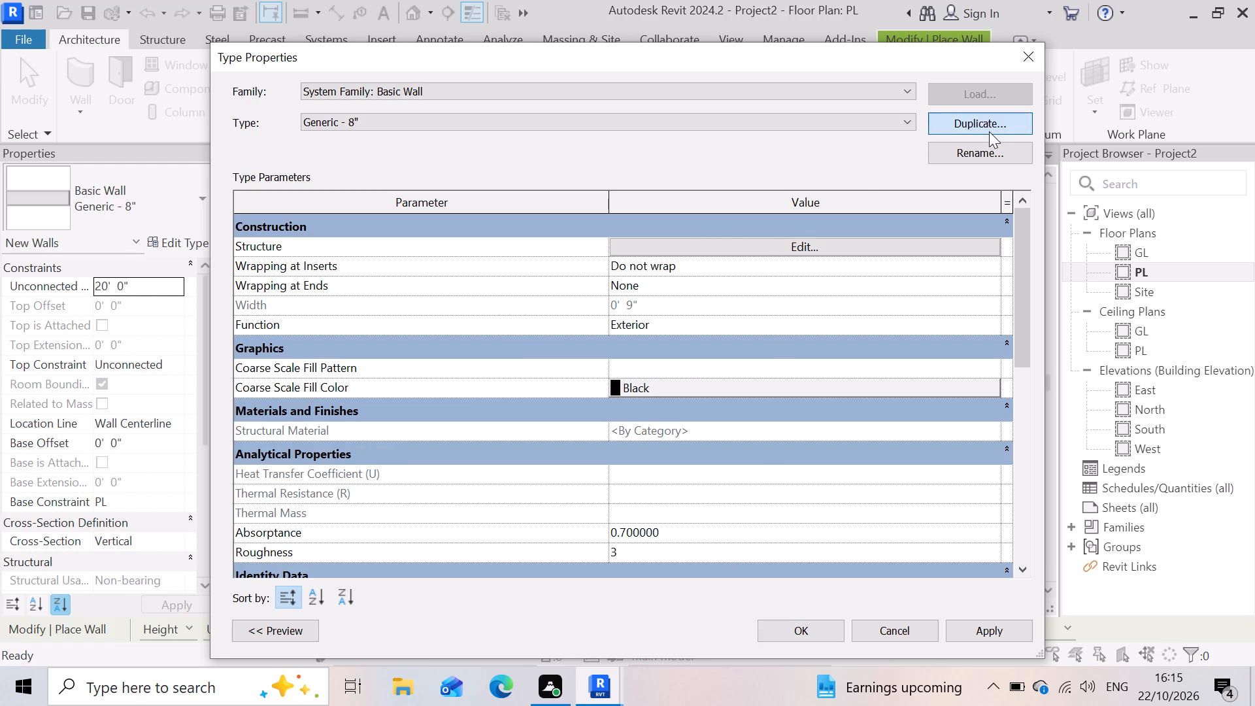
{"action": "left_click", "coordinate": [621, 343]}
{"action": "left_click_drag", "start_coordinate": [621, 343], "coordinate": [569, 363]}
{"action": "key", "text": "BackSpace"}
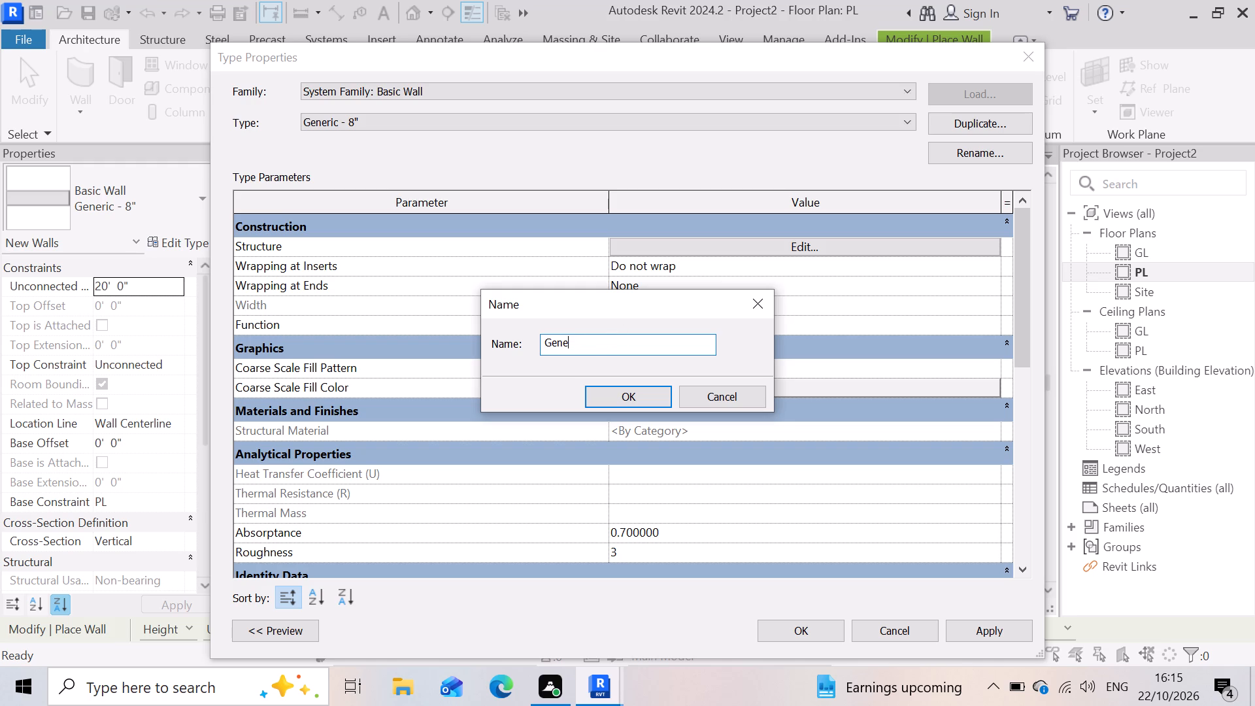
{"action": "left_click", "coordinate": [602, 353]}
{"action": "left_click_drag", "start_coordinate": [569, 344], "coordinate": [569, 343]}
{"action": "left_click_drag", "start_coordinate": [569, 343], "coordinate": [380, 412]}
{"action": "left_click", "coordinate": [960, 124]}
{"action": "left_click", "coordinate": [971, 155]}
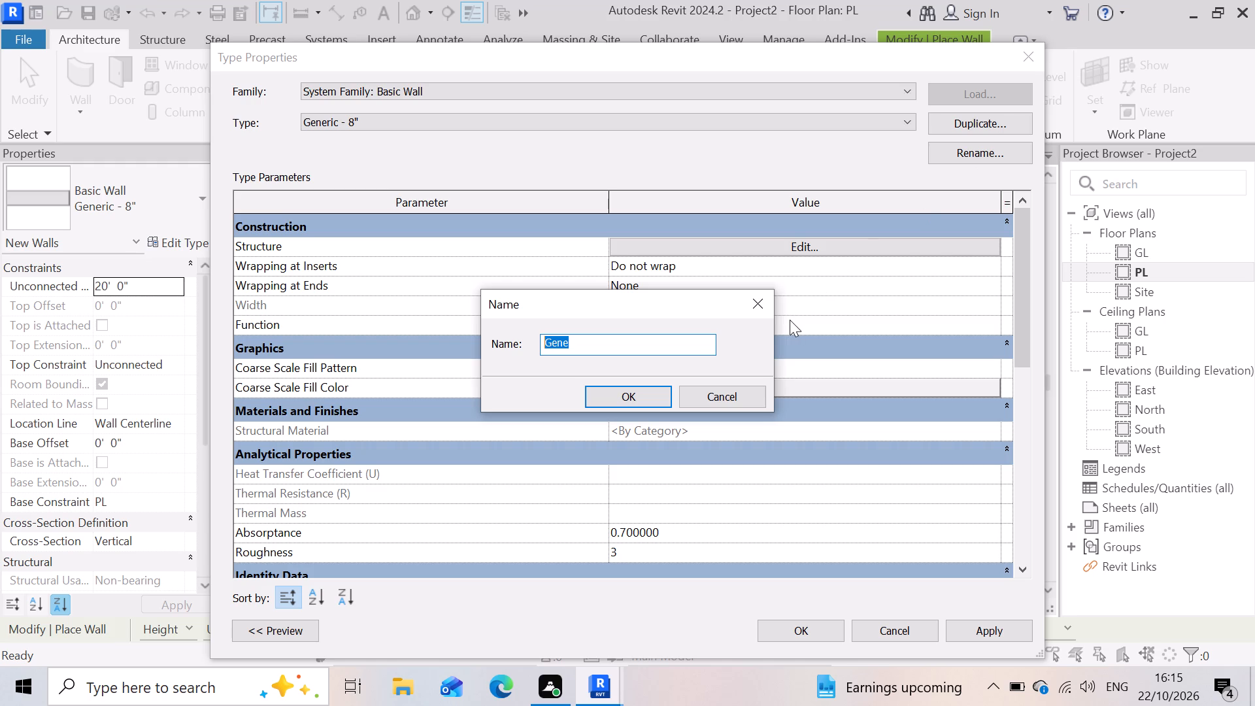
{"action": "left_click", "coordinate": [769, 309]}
Duplicate the Generic - 8" basic wall type as Generic -9" and apply it for new walls.
{"action": "left_click", "coordinate": [982, 125]}
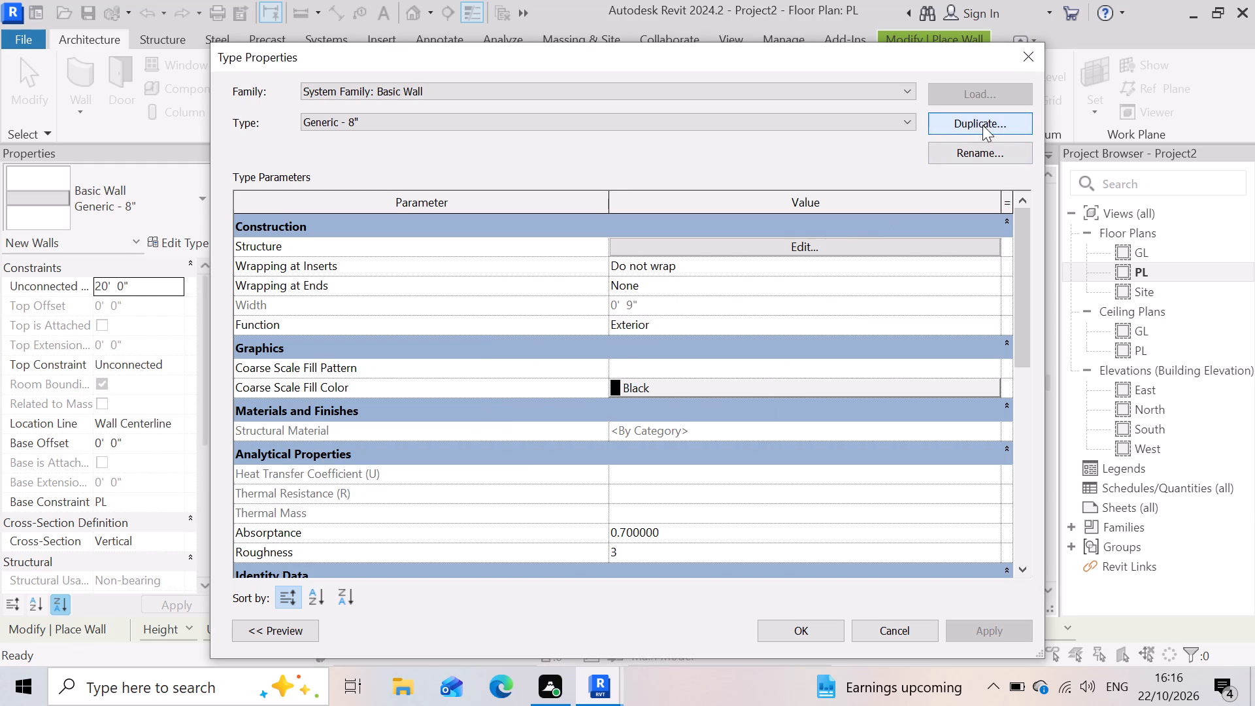
{"action": "left_click", "coordinate": [612, 340]}
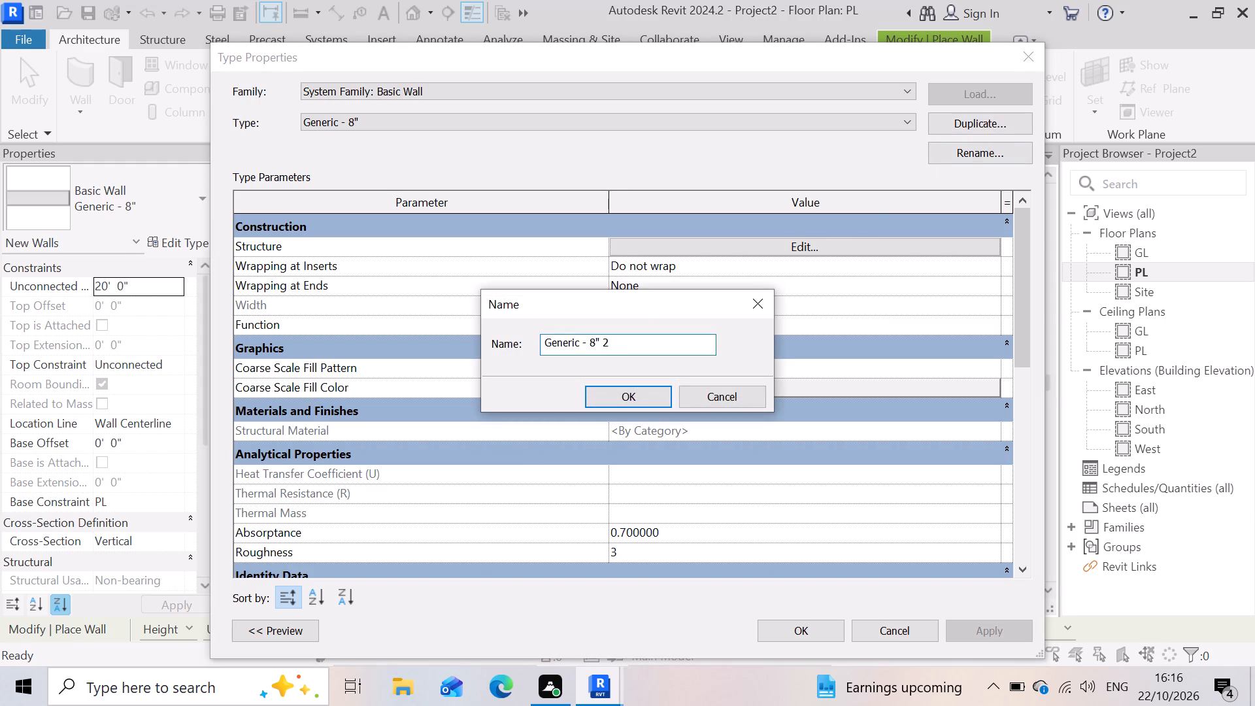
{"action": "left_click_drag", "start_coordinate": [613, 339], "coordinate": [582, 352]}
{"action": "left_click_drag", "start_coordinate": [582, 352], "coordinate": [585, 350]}
{"action": "key", "text": "9"}
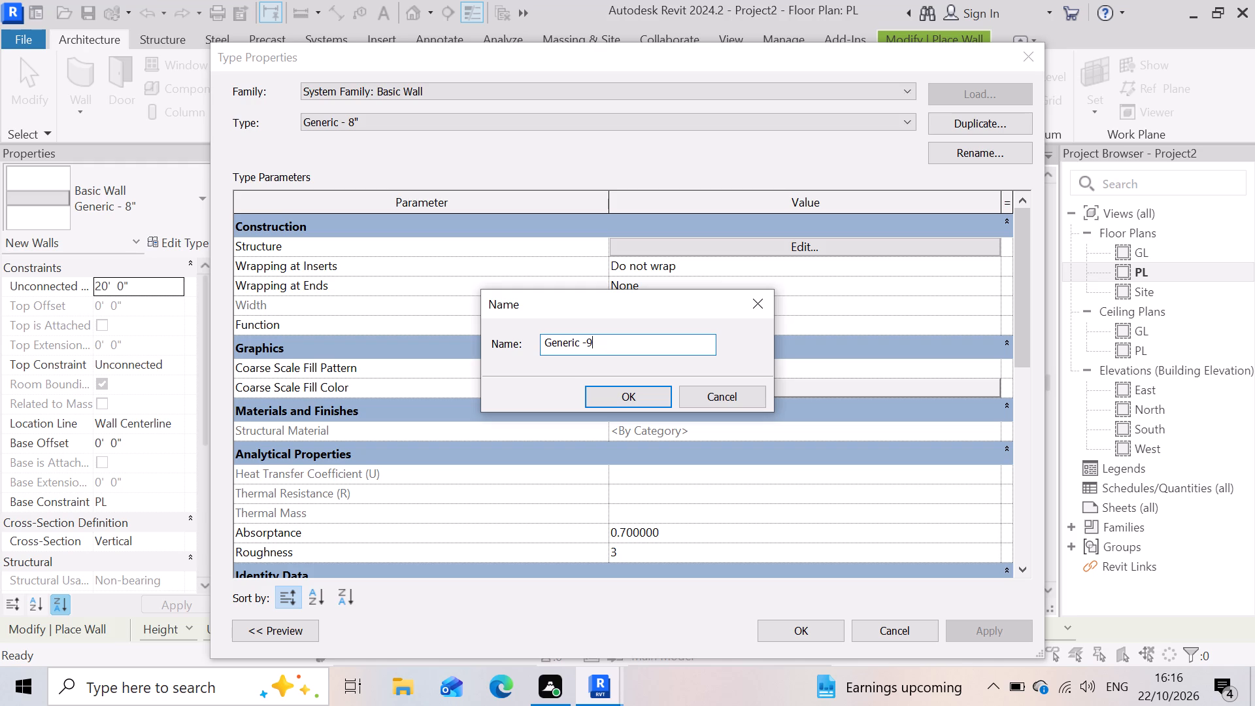
{"action": "key", "text": "shift+quotedbl"}
{"action": "left_click", "coordinate": [632, 392]}
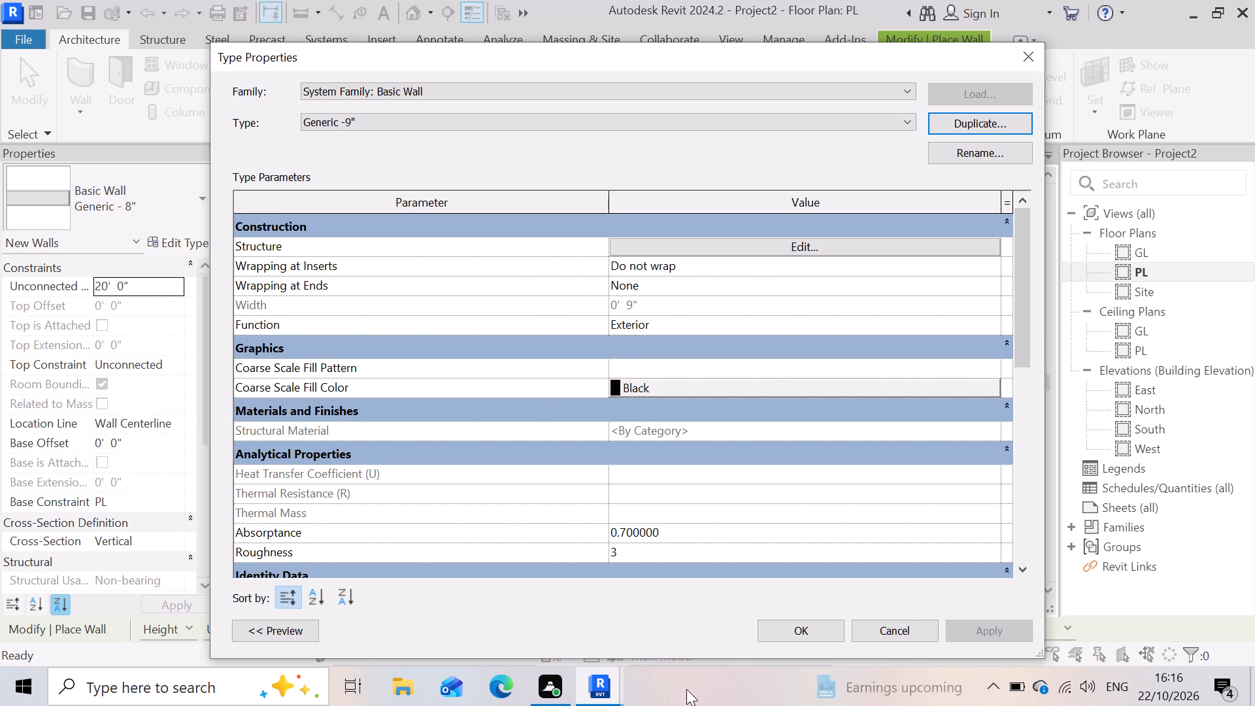
{"action": "left_click", "coordinate": [792, 622]}
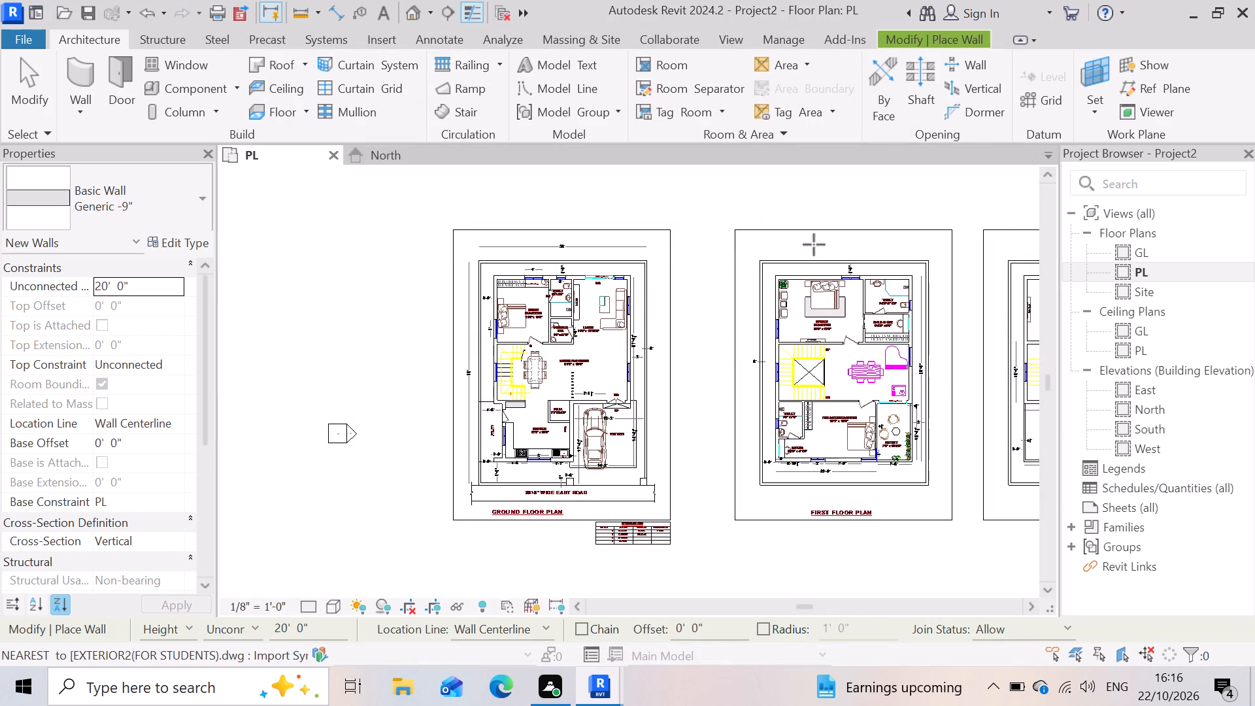
Examine the first floor plan around the children bedroom and sit out in the linked CAD drawing.
{"action": "scroll", "coordinate": [795, 316], "scroll_direction": "up", "scroll_amount": 1}
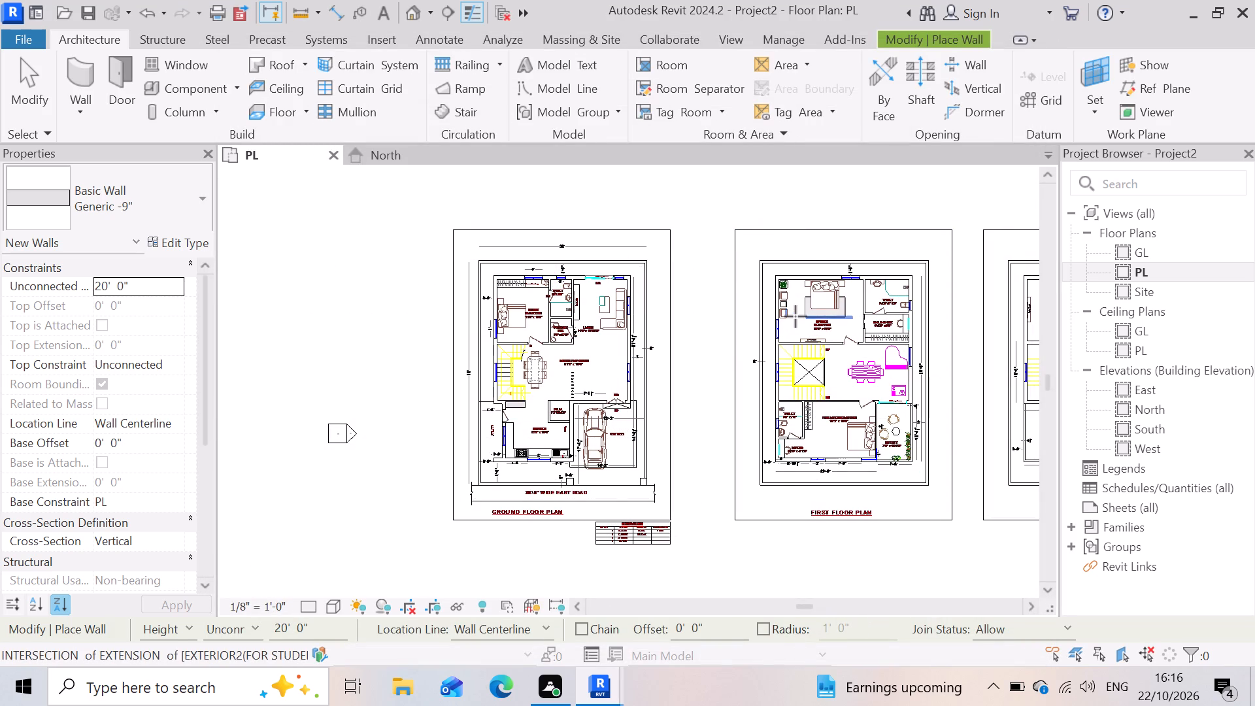
{"action": "scroll", "coordinate": [795, 316], "scroll_direction": "up", "scroll_amount": 1}
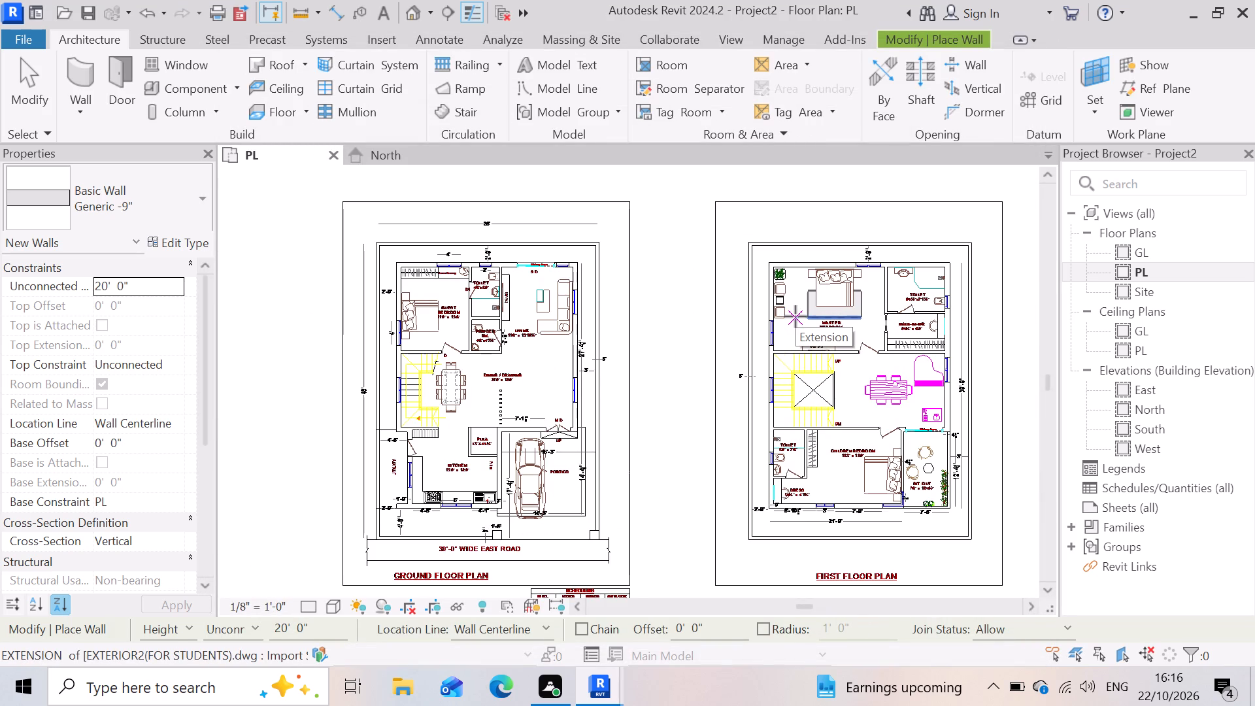
{"action": "scroll", "coordinate": [921, 502], "scroll_direction": "up", "scroll_amount": 6}
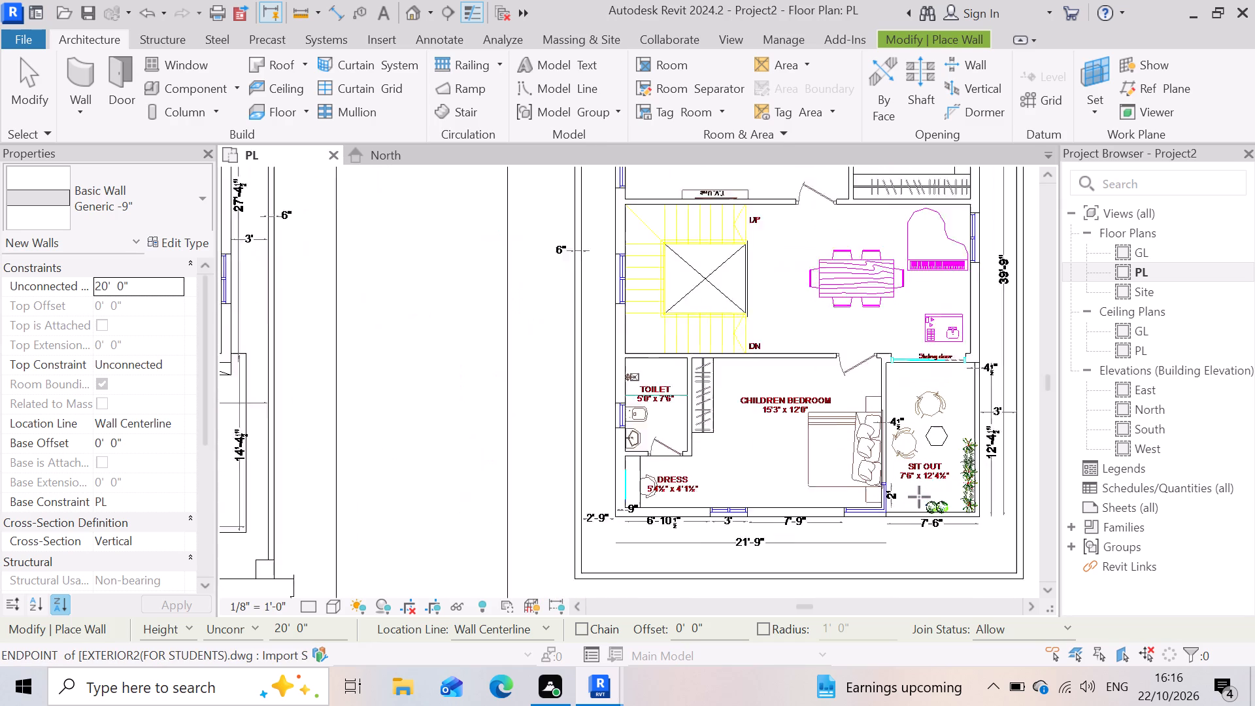
{"action": "scroll", "coordinate": [888, 472], "scroll_direction": "up", "scroll_amount": 3}
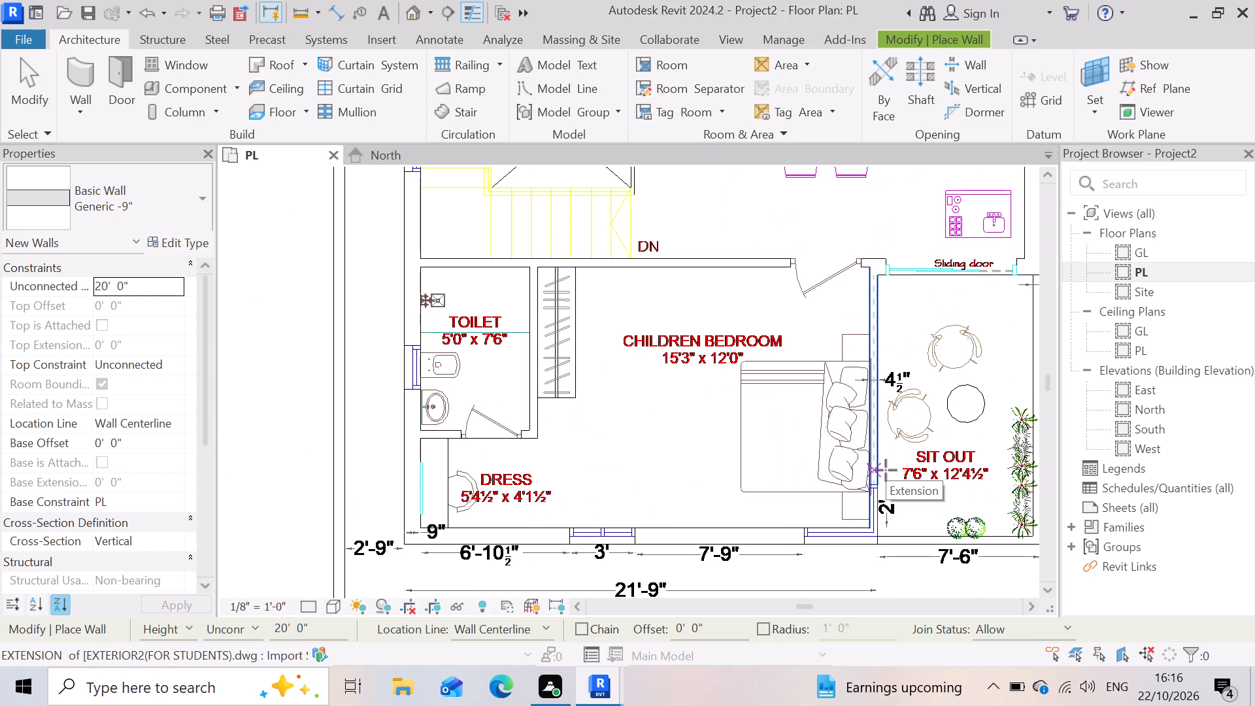
{"action": "scroll", "coordinate": [886, 470], "scroll_direction": "down", "scroll_amount": 2}
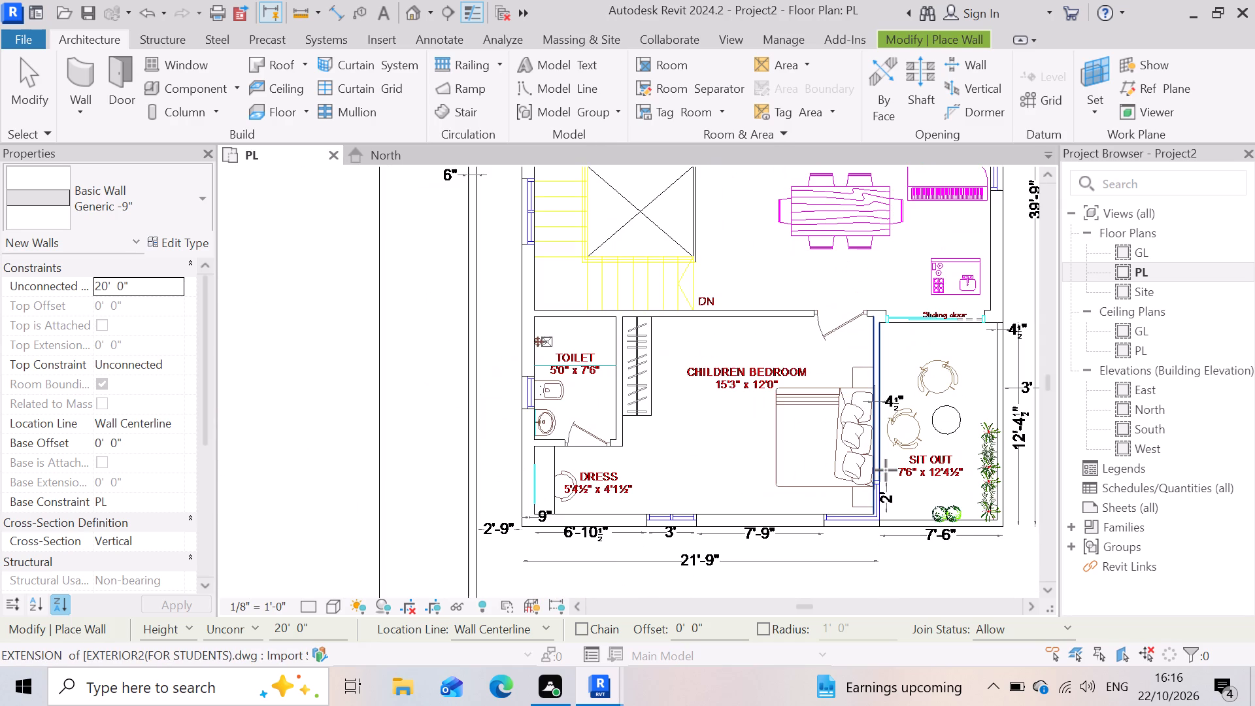
{"action": "scroll", "coordinate": [886, 470], "scroll_direction": "down", "scroll_amount": 2}
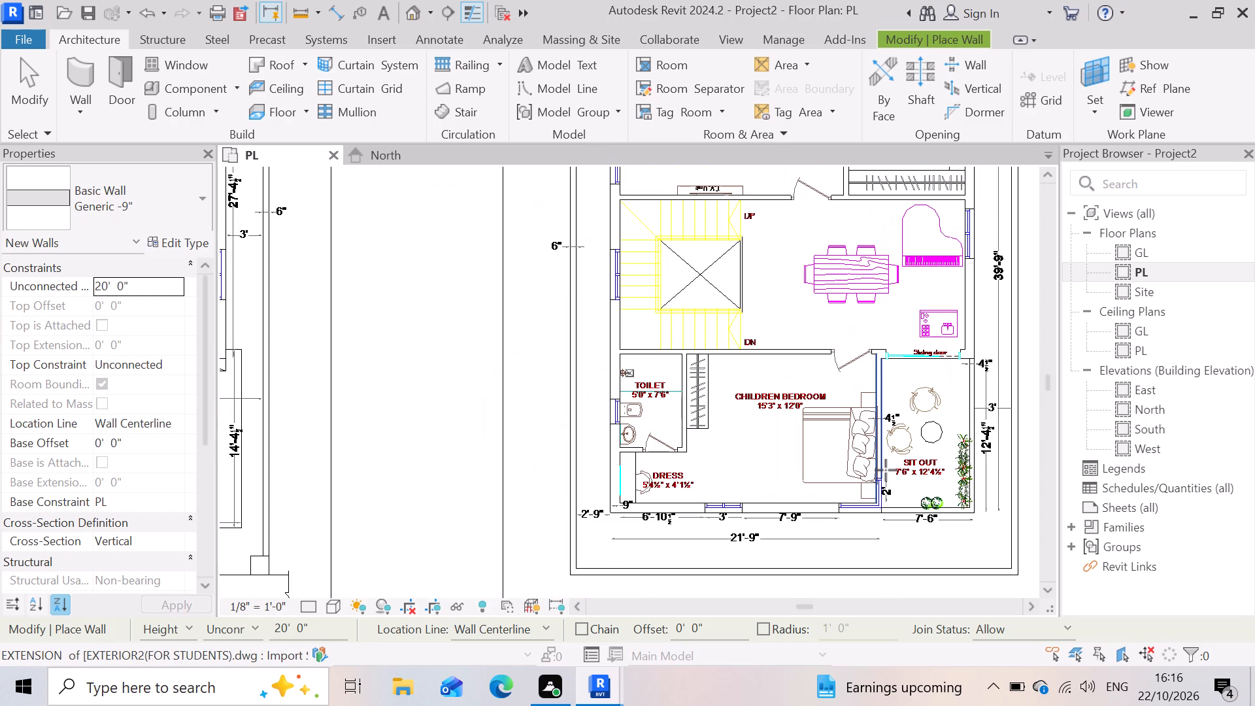
{"action": "scroll", "coordinate": [886, 470], "scroll_direction": "down", "scroll_amount": 2}
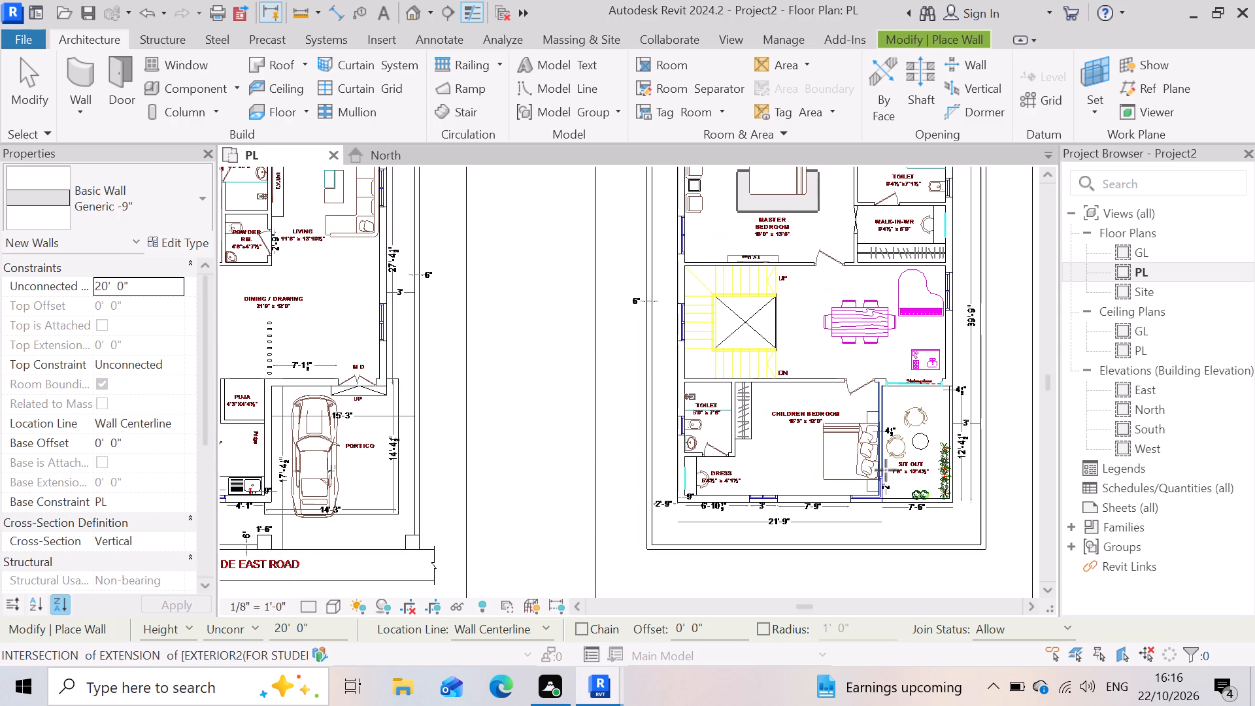
{"action": "scroll", "coordinate": [886, 470], "scroll_direction": "down", "scroll_amount": 2}
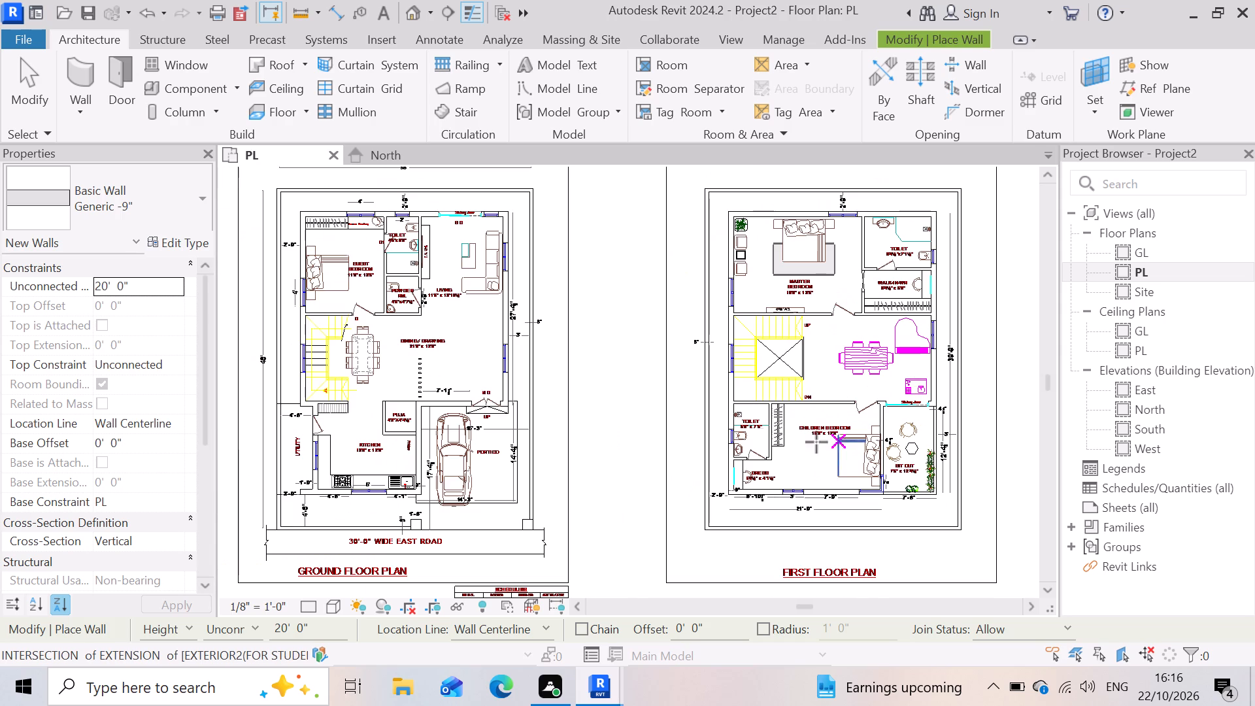
{"action": "scroll", "coordinate": [701, 452], "scroll_direction": "down", "scroll_amount": 3}
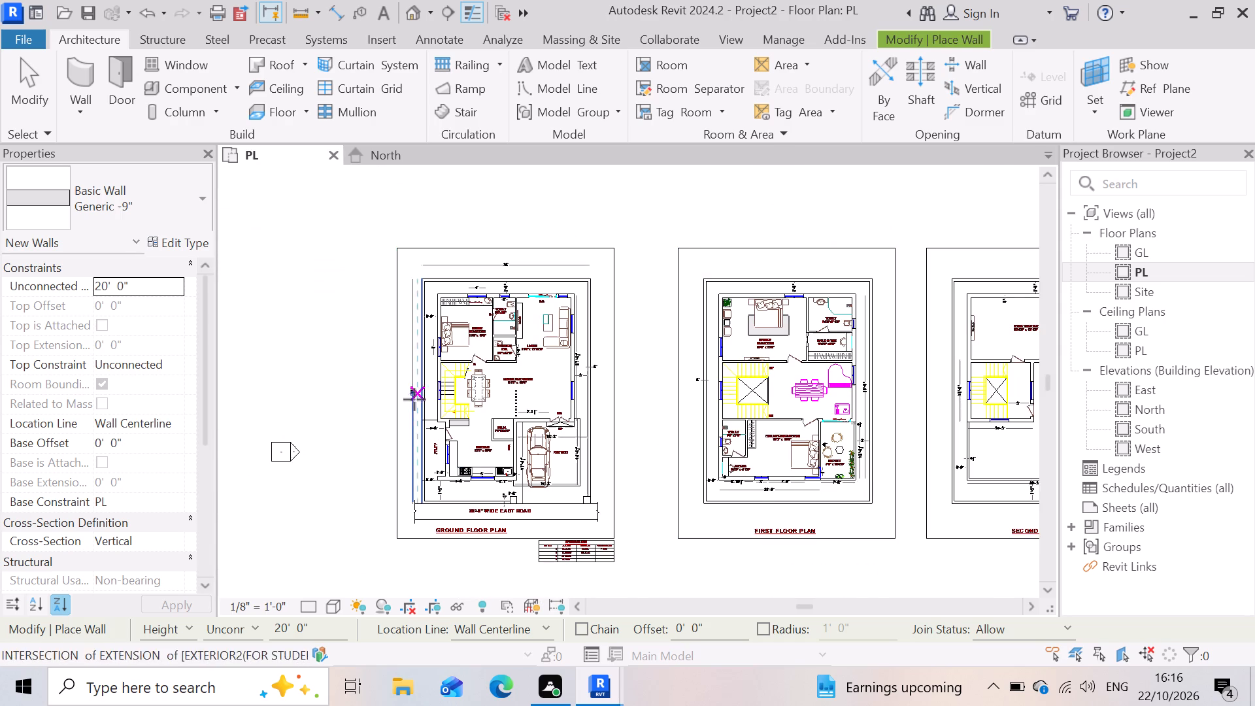
Examine the outer boundary wall corners of the ground floor plan in the linked CAD drawing.
{"action": "scroll", "coordinate": [416, 303], "scroll_direction": "up", "scroll_amount": 4}
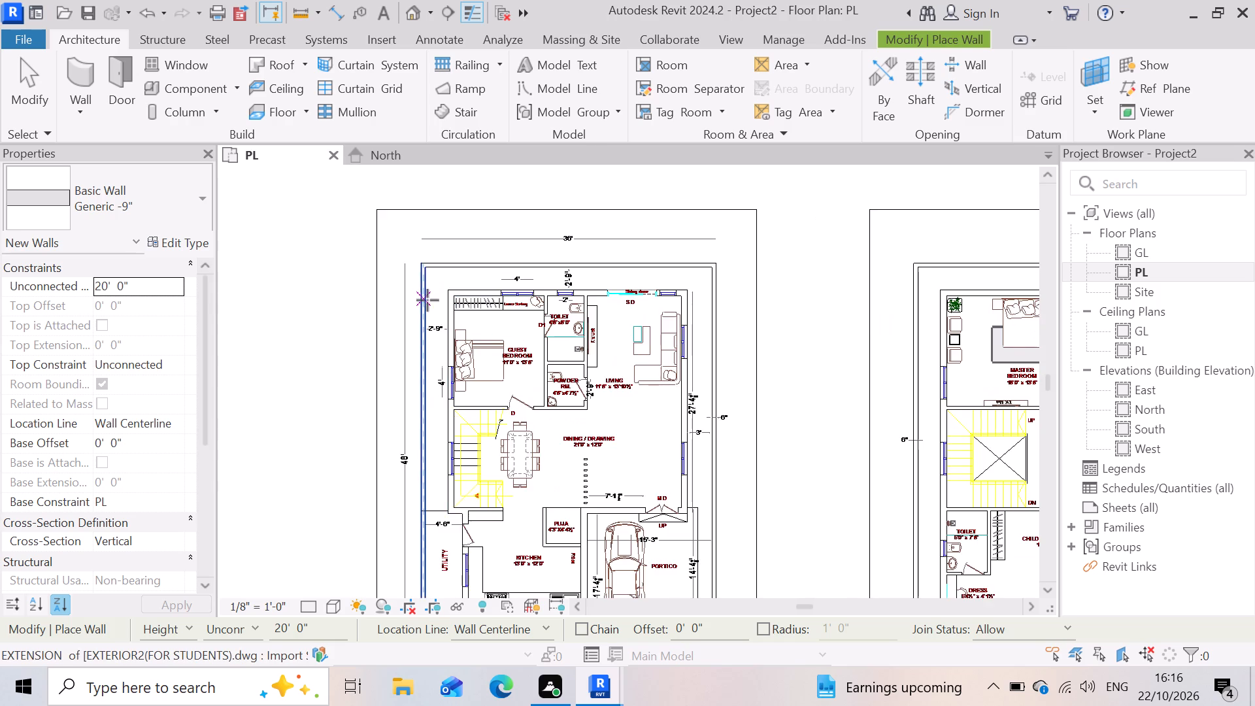
{"action": "scroll", "coordinate": [427, 300], "scroll_direction": "down", "scroll_amount": 5}
{"action": "scroll", "coordinate": [390, 292], "scroll_direction": "up", "scroll_amount": 6}
{"action": "scroll", "coordinate": [452, 269], "scroll_direction": "up", "scroll_amount": 8}
{"action": "scroll", "coordinate": [451, 270], "scroll_direction": "down", "scroll_amount": 4}
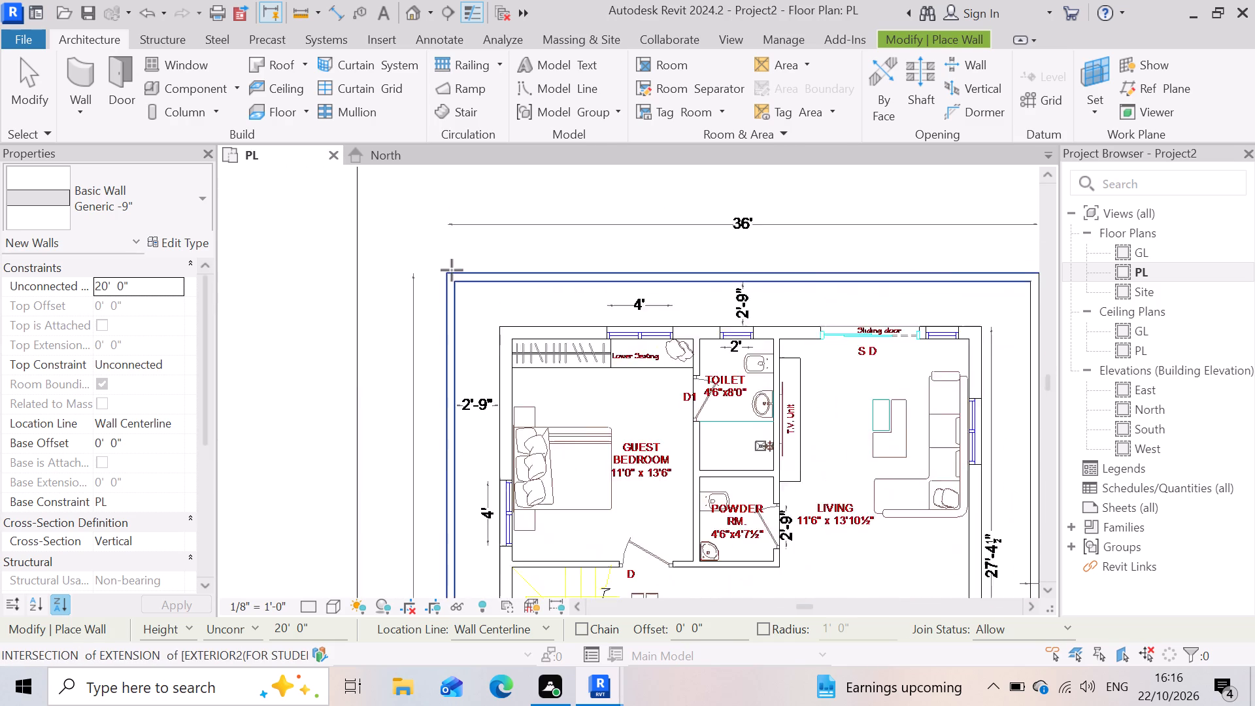
{"action": "scroll", "coordinate": [452, 270], "scroll_direction": "down", "scroll_amount": 11}
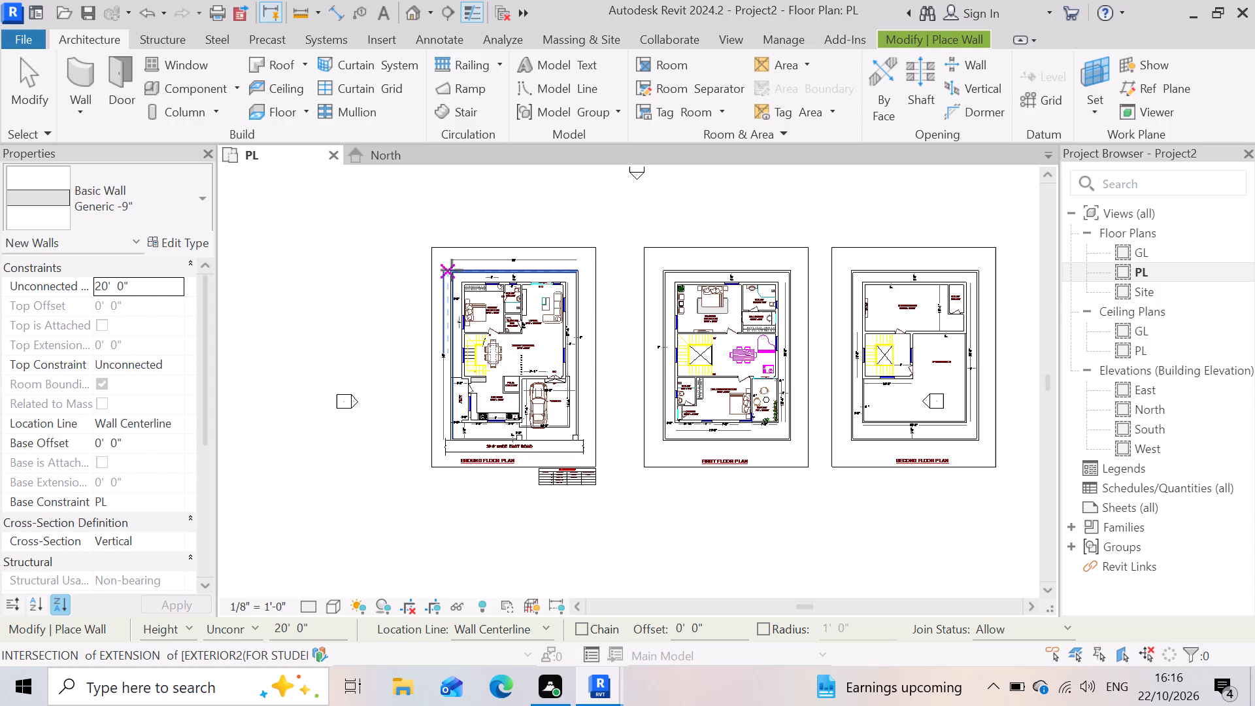
{"action": "scroll", "coordinate": [475, 443], "scroll_direction": "up", "scroll_amount": 10}
{"action": "scroll", "coordinate": [580, 433], "scroll_direction": "down", "scroll_amount": 3}
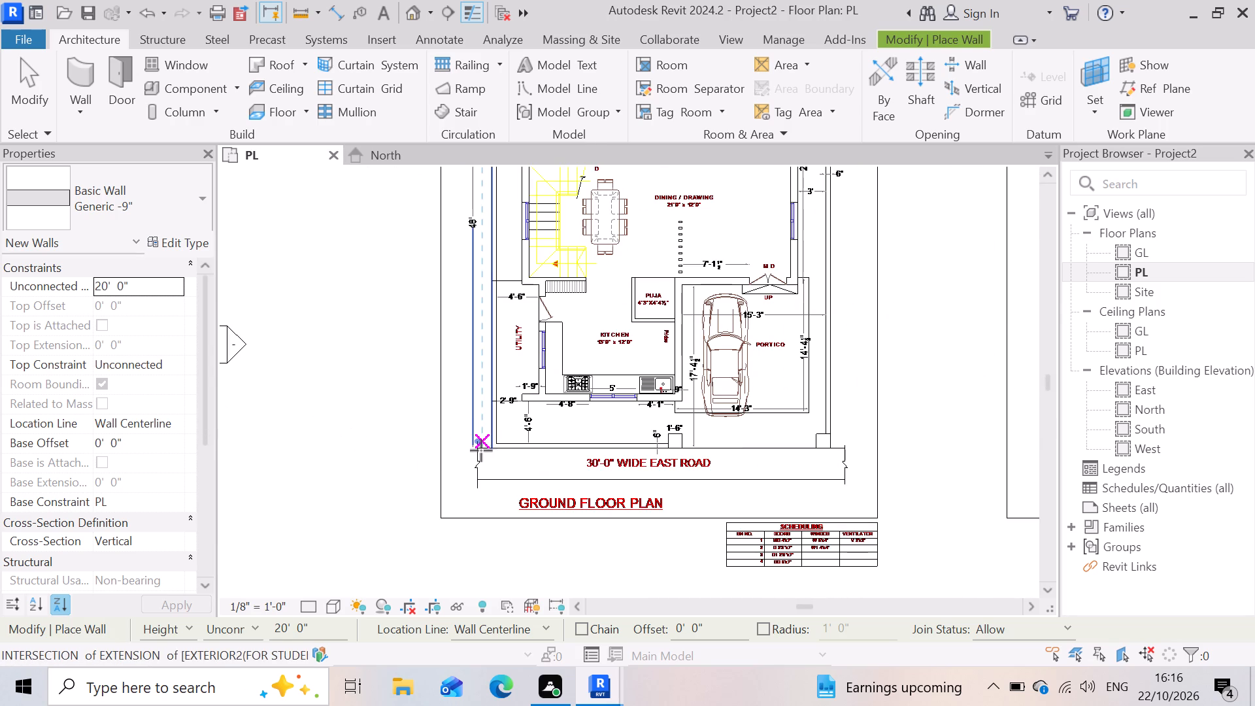
{"action": "scroll", "coordinate": [510, 457], "scroll_direction": "down", "scroll_amount": 4}
{"action": "scroll", "coordinate": [613, 395], "scroll_direction": "down", "scroll_amount": 3}
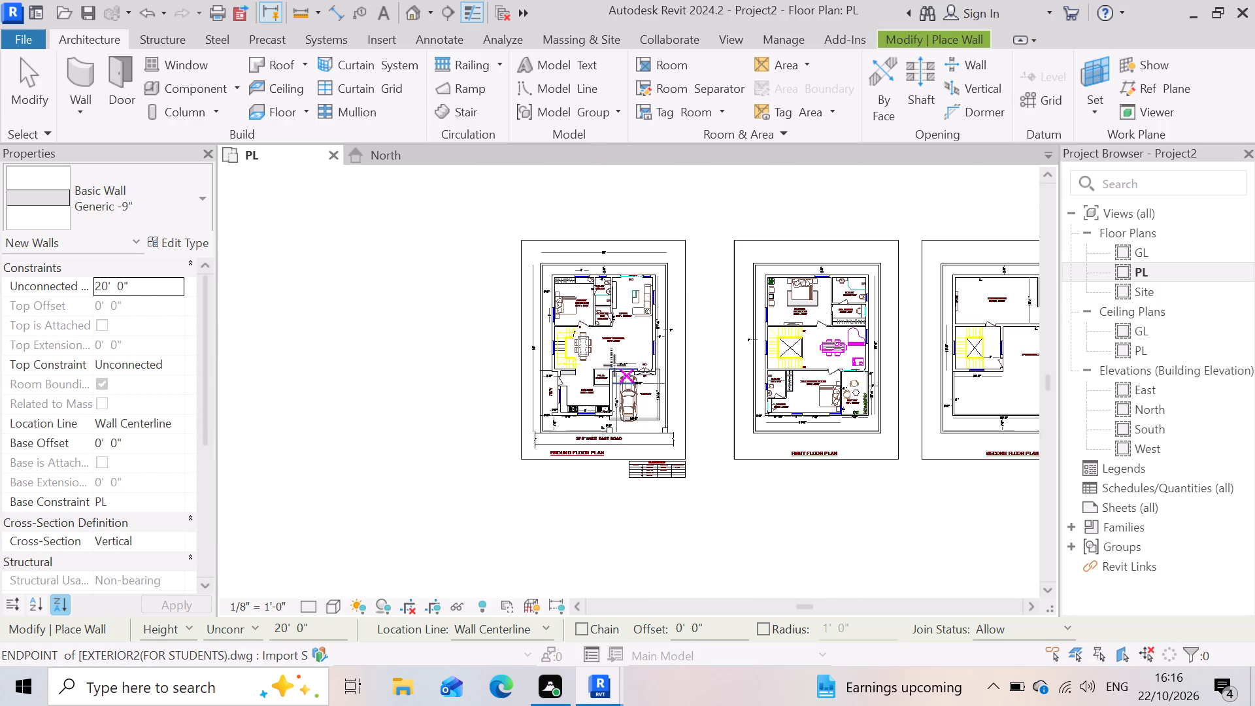
{"action": "scroll", "coordinate": [555, 246], "scroll_direction": "up", "scroll_amount": 6}
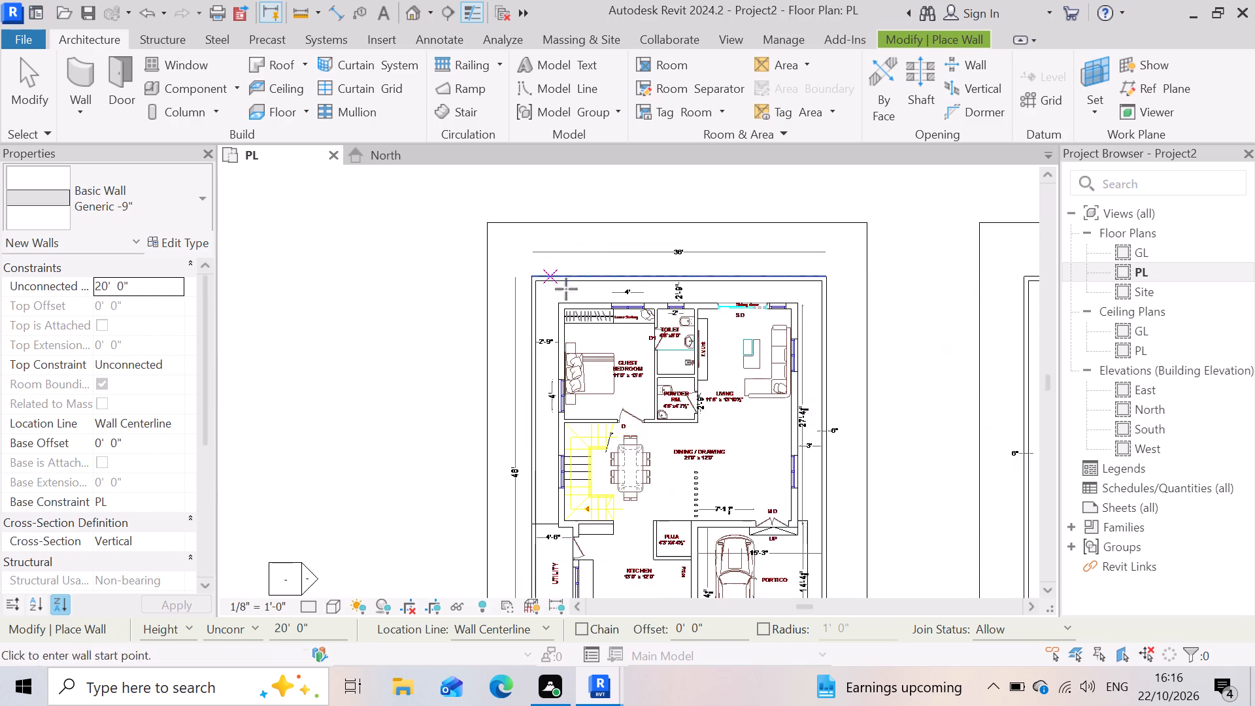
{"action": "scroll", "coordinate": [570, 298], "scroll_direction": "up", "scroll_amount": 6}
{"action": "scroll", "coordinate": [511, 261], "scroll_direction": "up", "scroll_amount": 6}
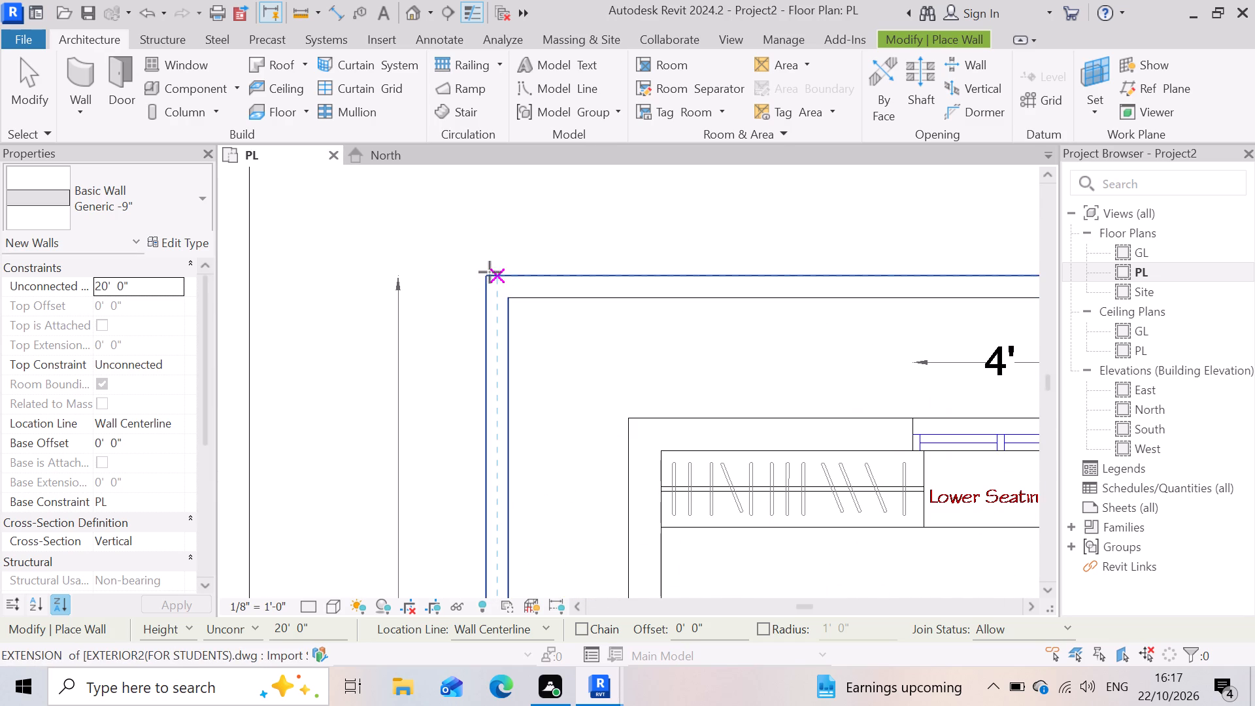
{"action": "scroll", "coordinate": [483, 275], "scroll_direction": "down", "scroll_amount": 15}
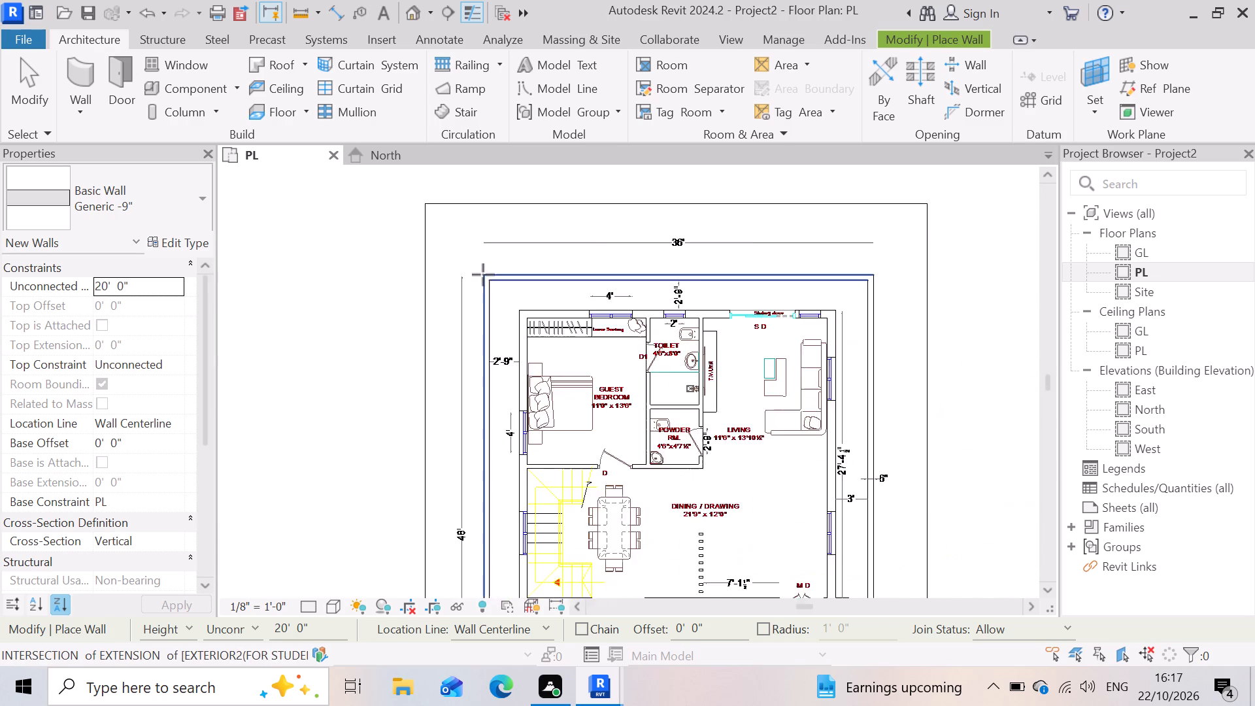
{"action": "scroll", "coordinate": [483, 275], "scroll_direction": "down", "scroll_amount": 2}
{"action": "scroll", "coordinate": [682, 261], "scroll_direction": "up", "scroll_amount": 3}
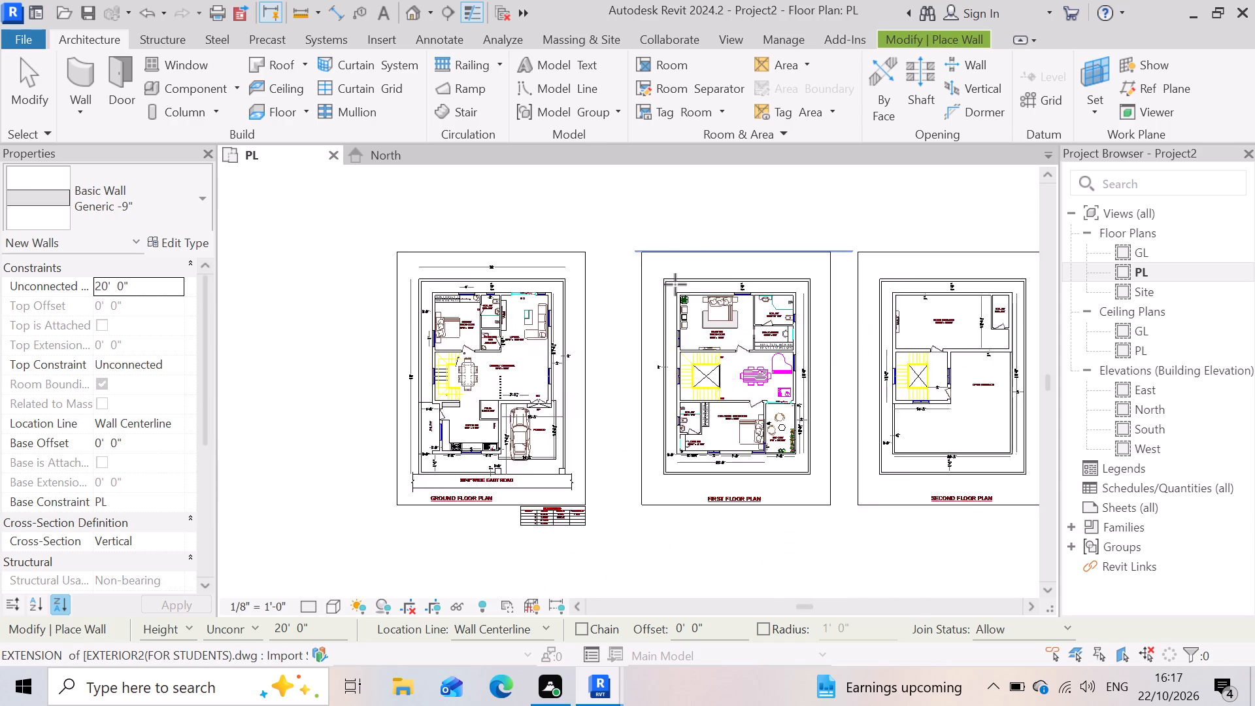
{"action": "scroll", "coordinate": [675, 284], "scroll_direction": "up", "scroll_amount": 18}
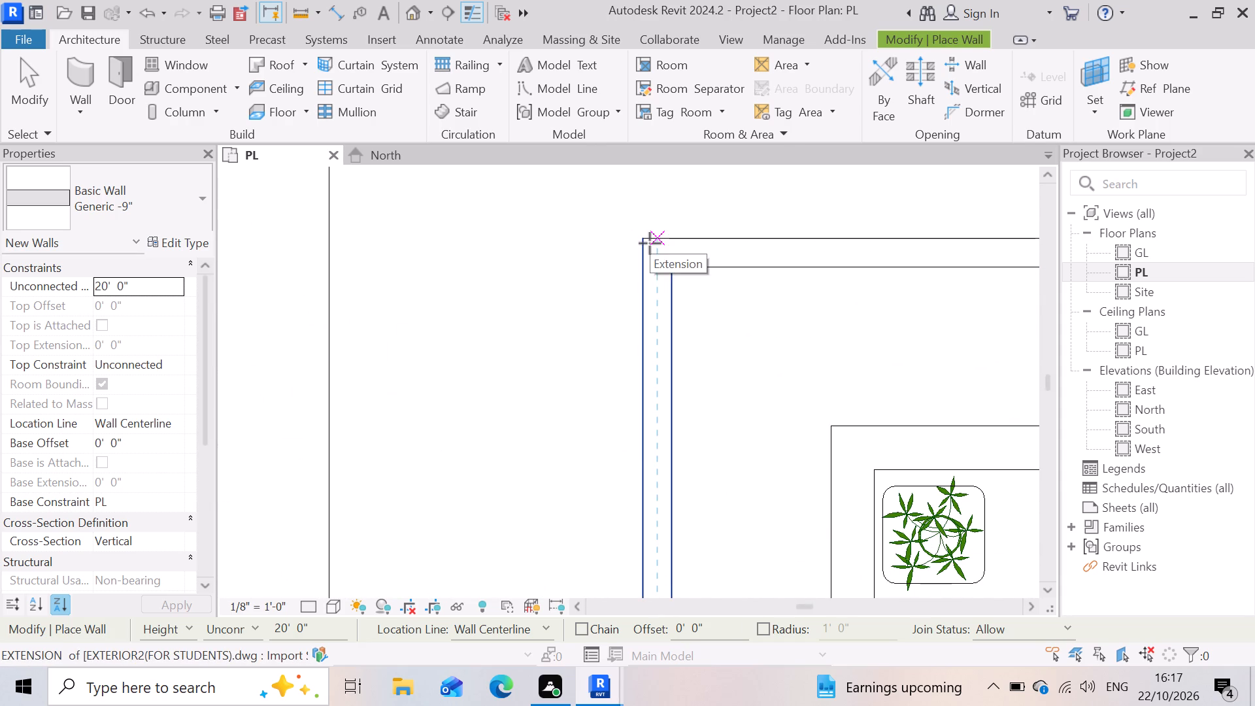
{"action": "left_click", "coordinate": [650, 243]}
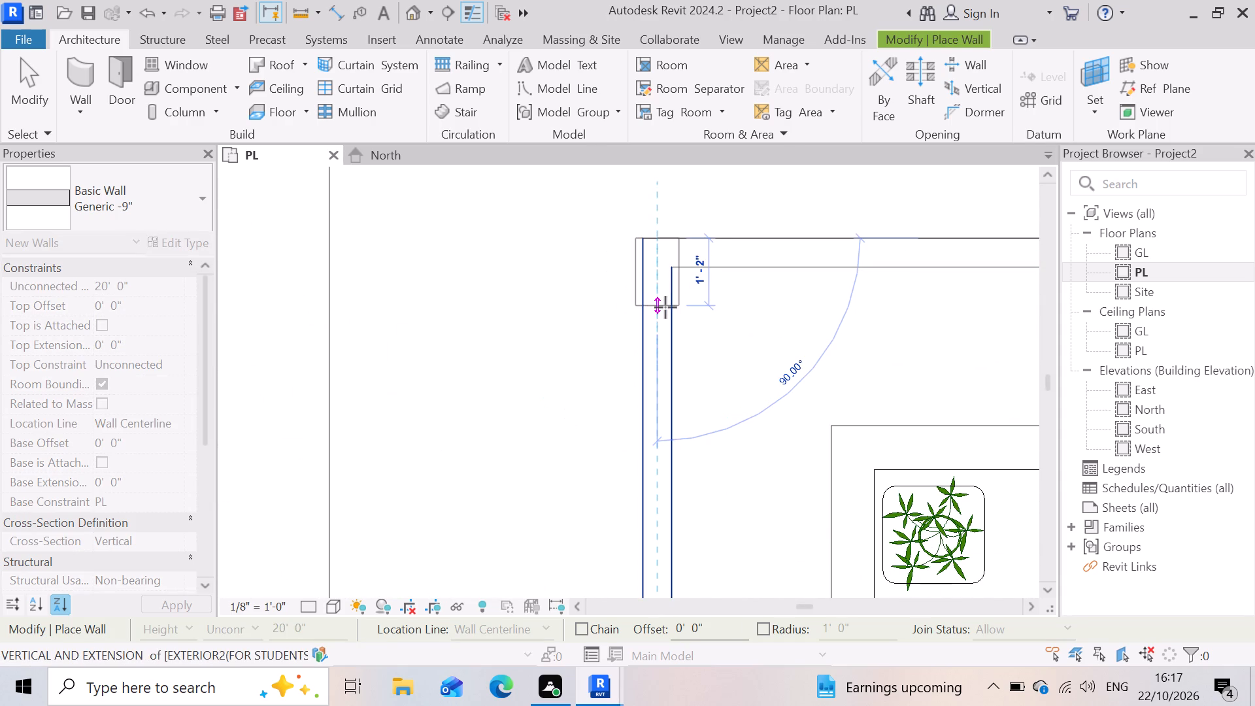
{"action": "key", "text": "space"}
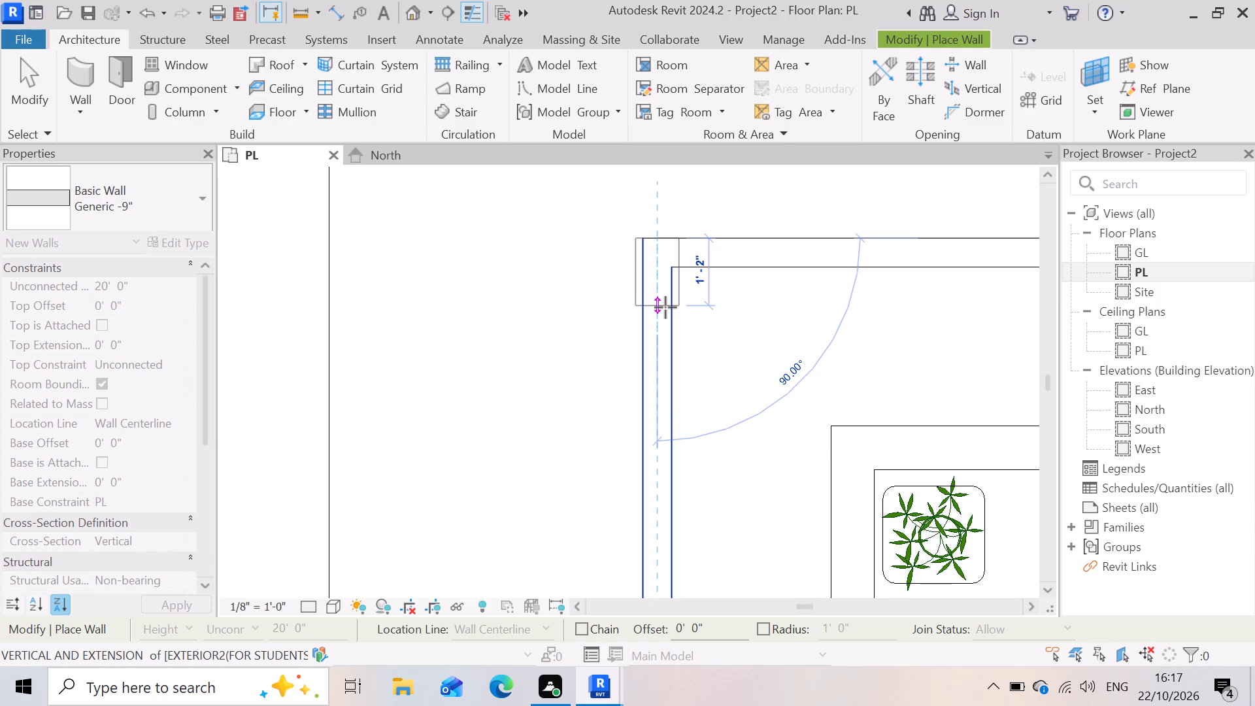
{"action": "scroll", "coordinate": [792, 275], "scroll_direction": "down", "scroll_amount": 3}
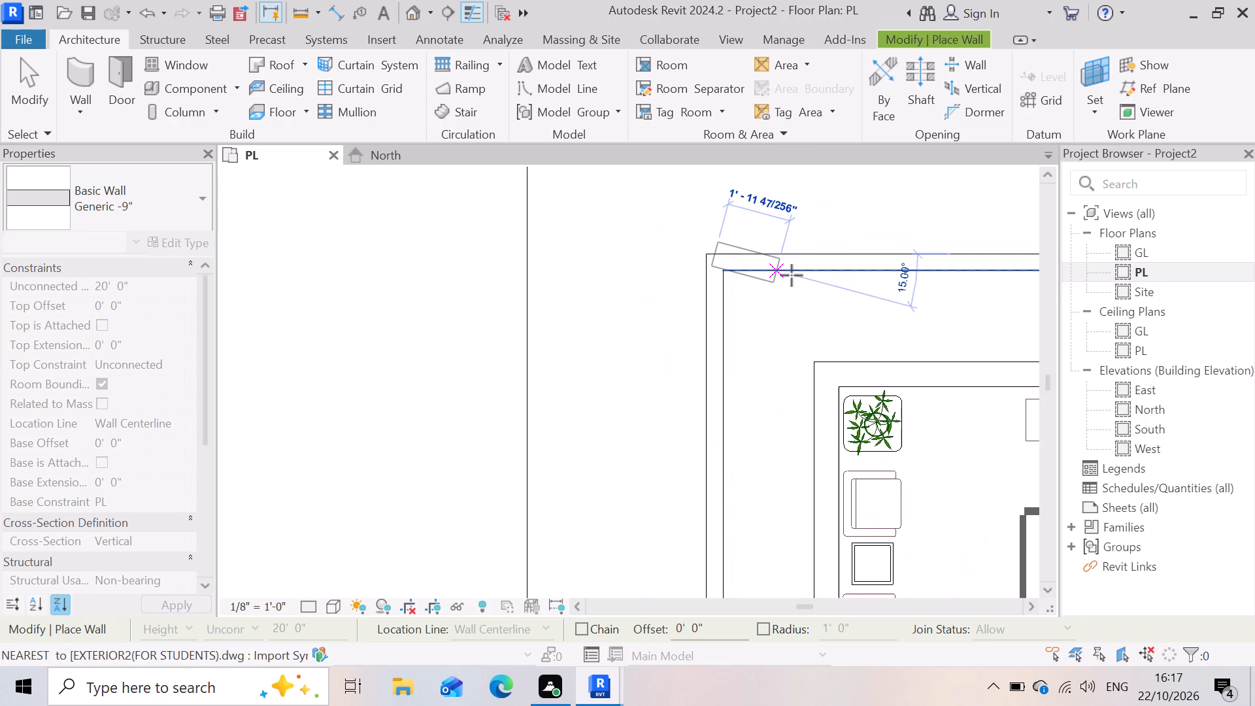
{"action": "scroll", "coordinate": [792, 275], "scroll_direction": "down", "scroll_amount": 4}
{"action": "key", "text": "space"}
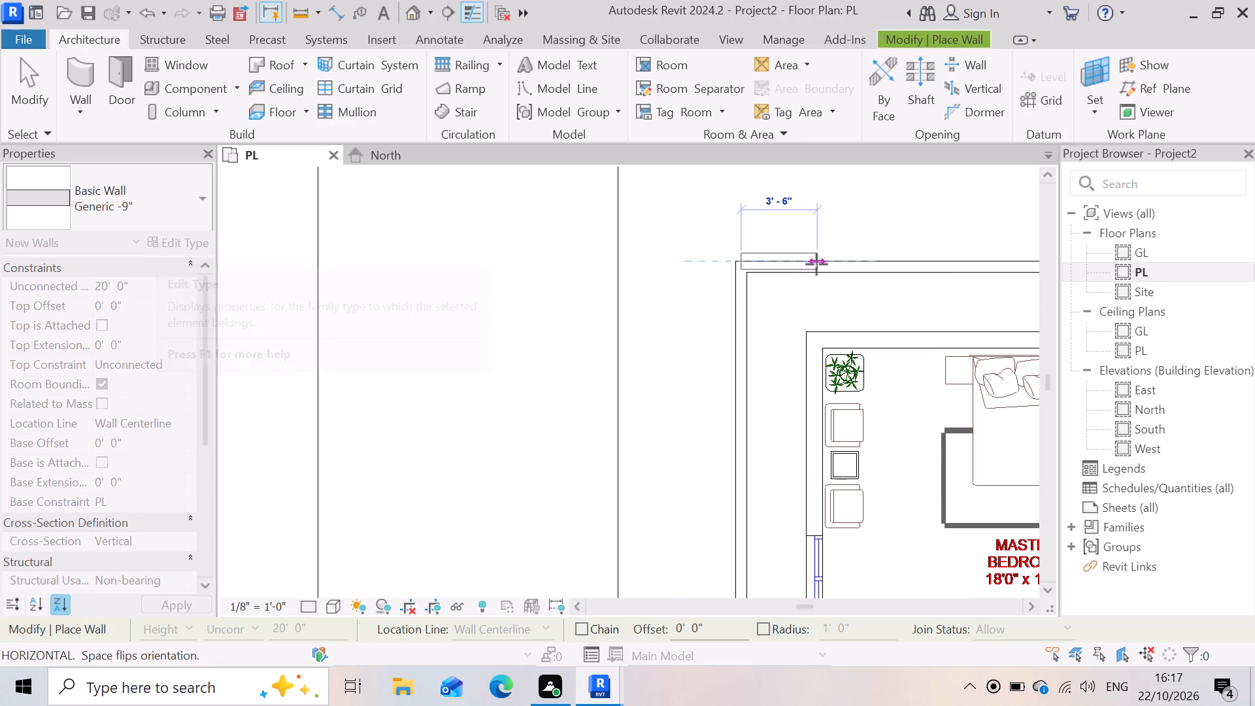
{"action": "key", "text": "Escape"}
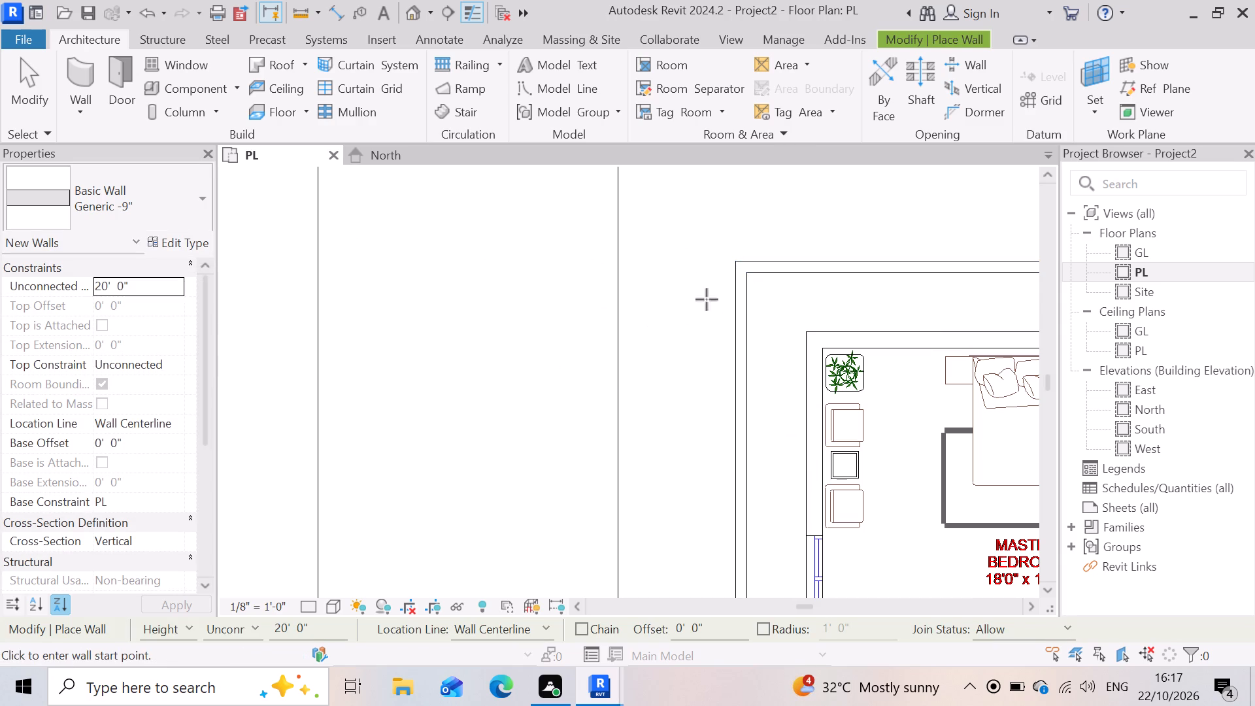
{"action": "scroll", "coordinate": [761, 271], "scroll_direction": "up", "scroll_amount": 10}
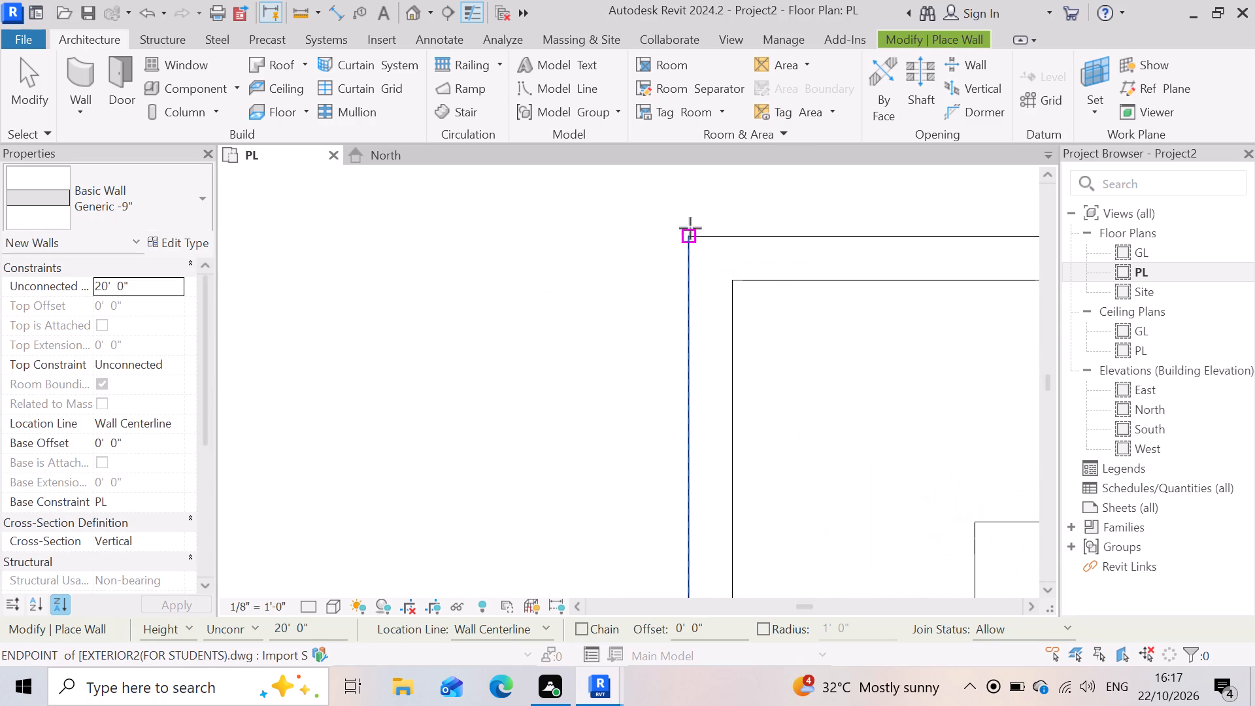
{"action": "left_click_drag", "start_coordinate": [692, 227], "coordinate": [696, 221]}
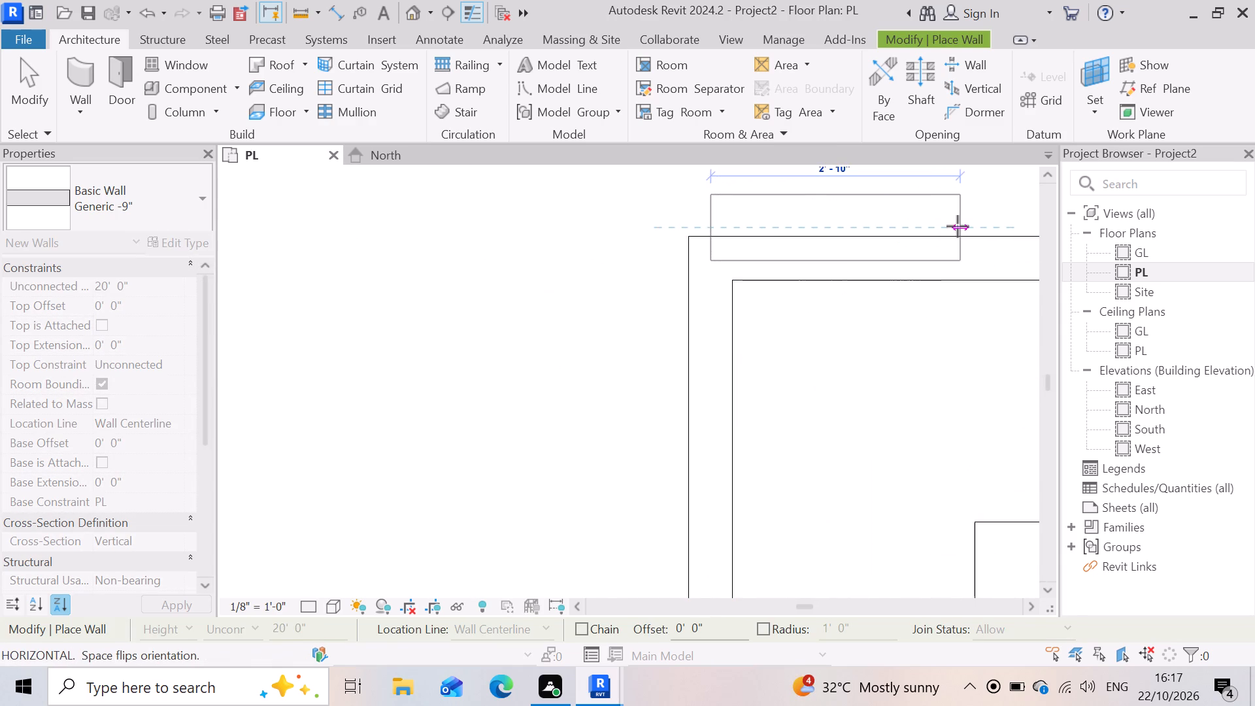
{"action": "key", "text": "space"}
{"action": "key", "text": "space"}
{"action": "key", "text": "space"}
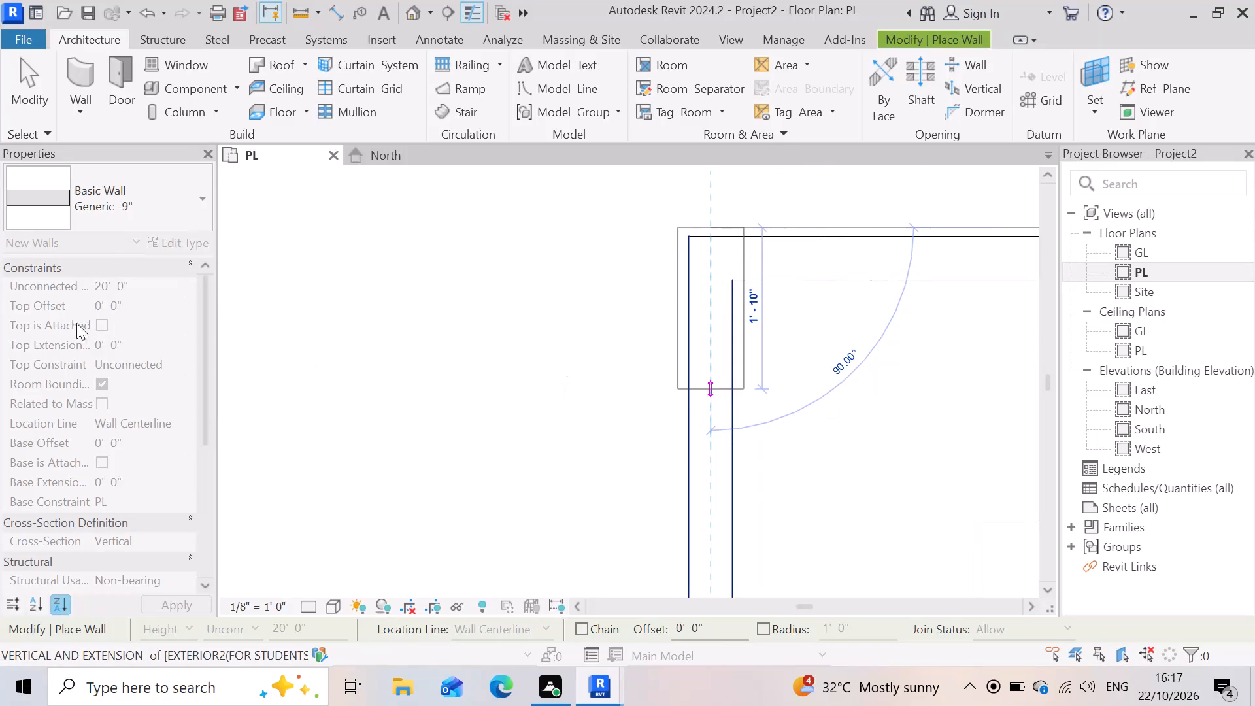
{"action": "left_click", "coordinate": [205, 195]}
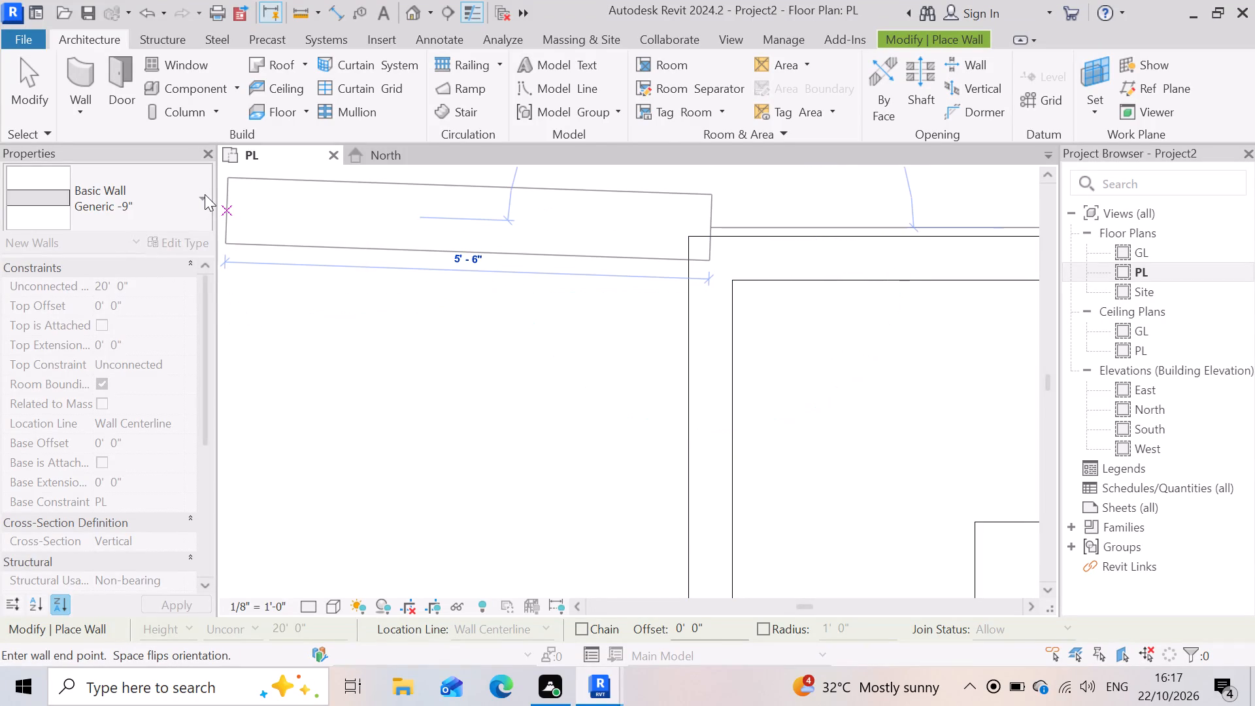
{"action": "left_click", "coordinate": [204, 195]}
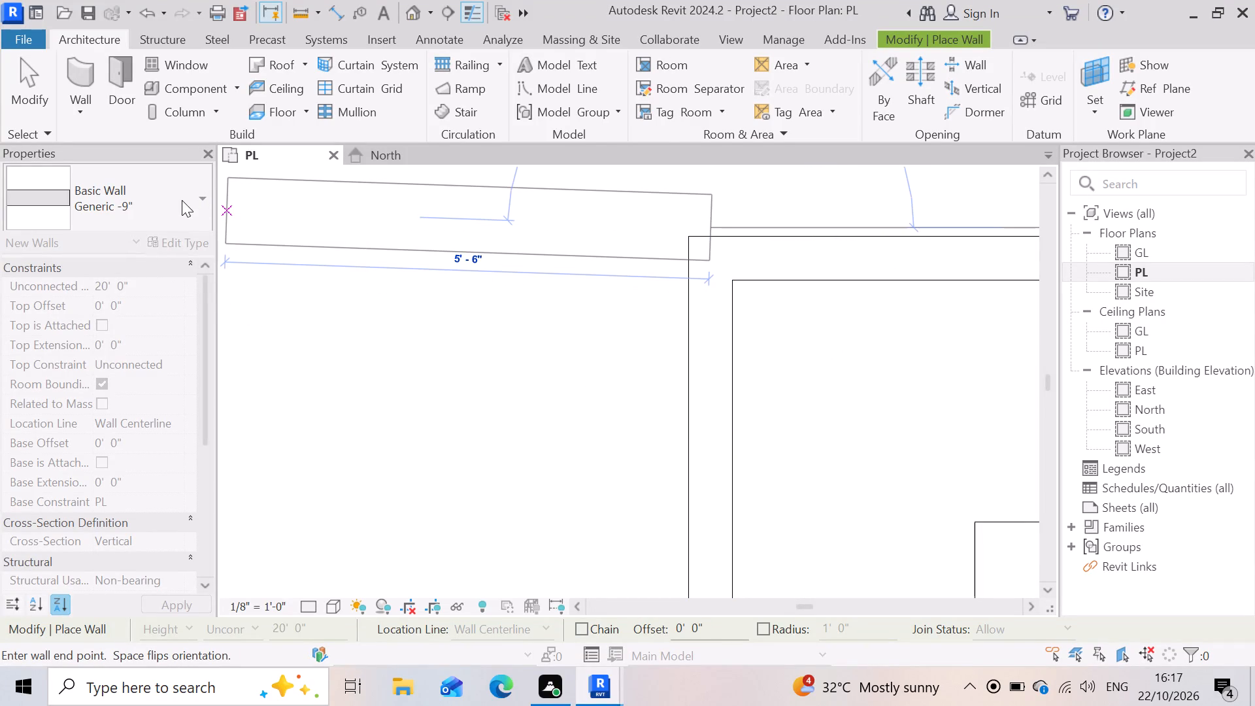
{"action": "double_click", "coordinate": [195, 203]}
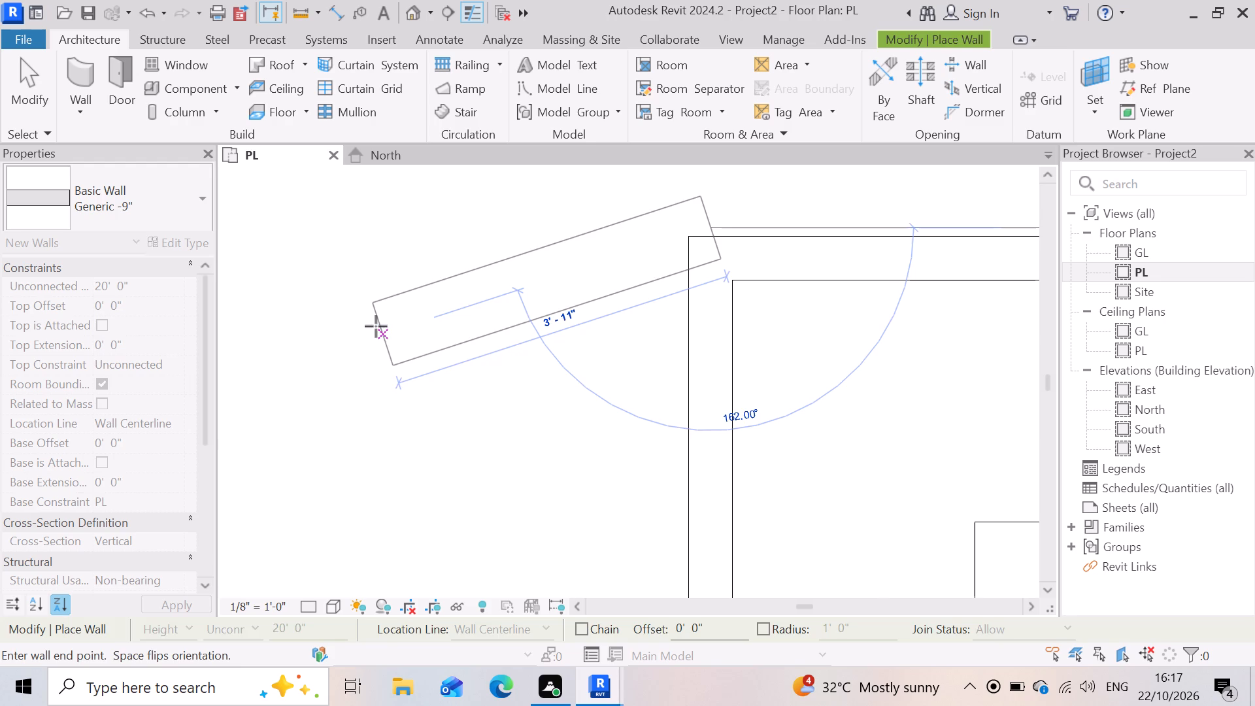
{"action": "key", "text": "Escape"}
Choose the Generic - 6" basic wall type for new walls and duplicate it as Generic 9".
{"action": "left_click", "coordinate": [200, 195]}
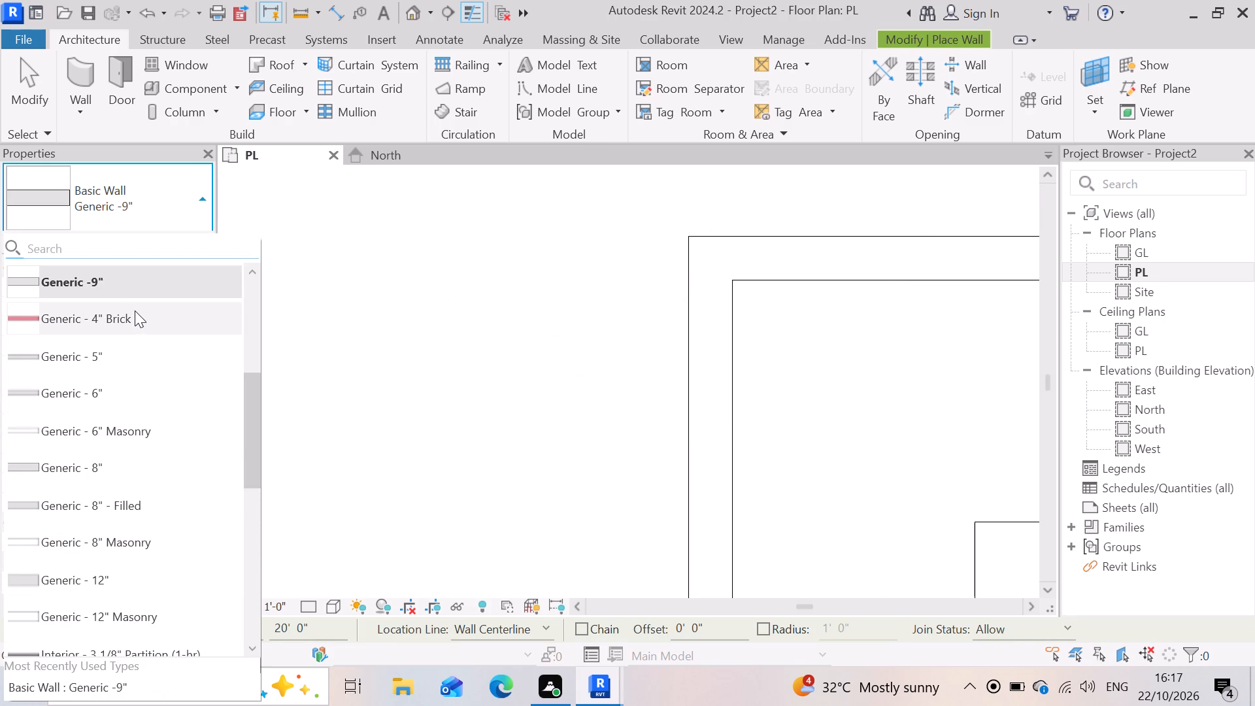
{"action": "left_click", "coordinate": [133, 386]}
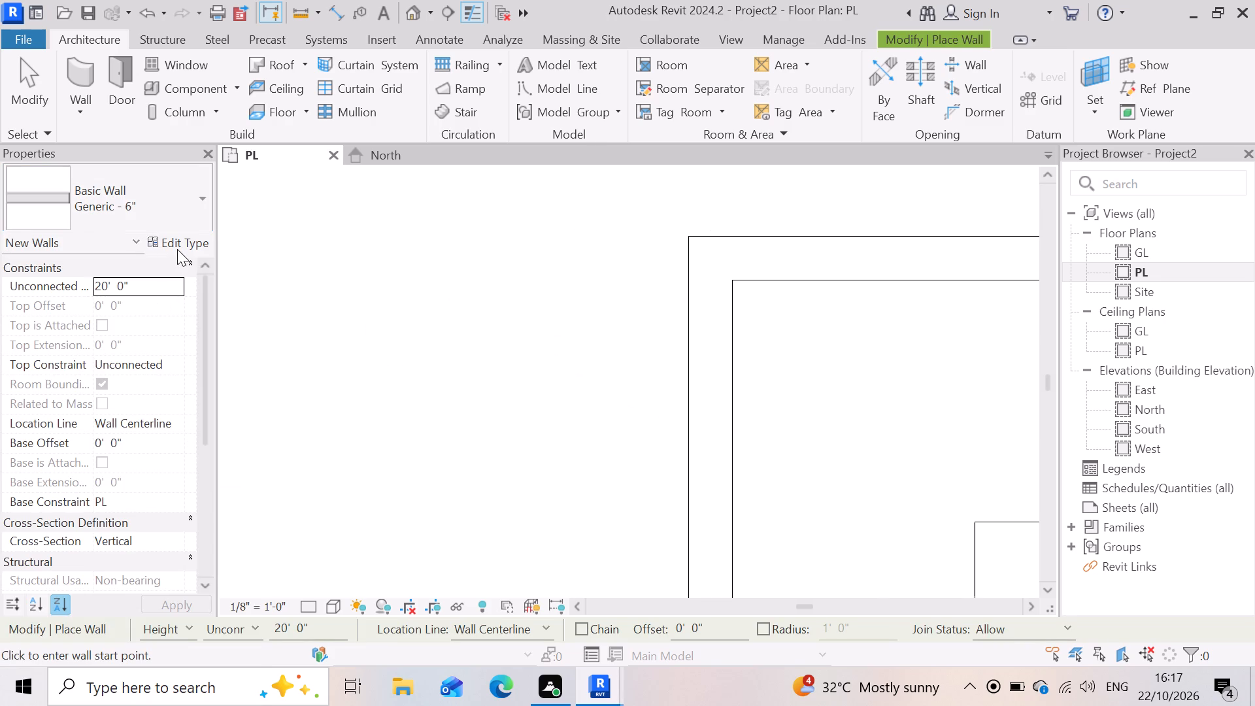
{"action": "left_click", "coordinate": [177, 249]}
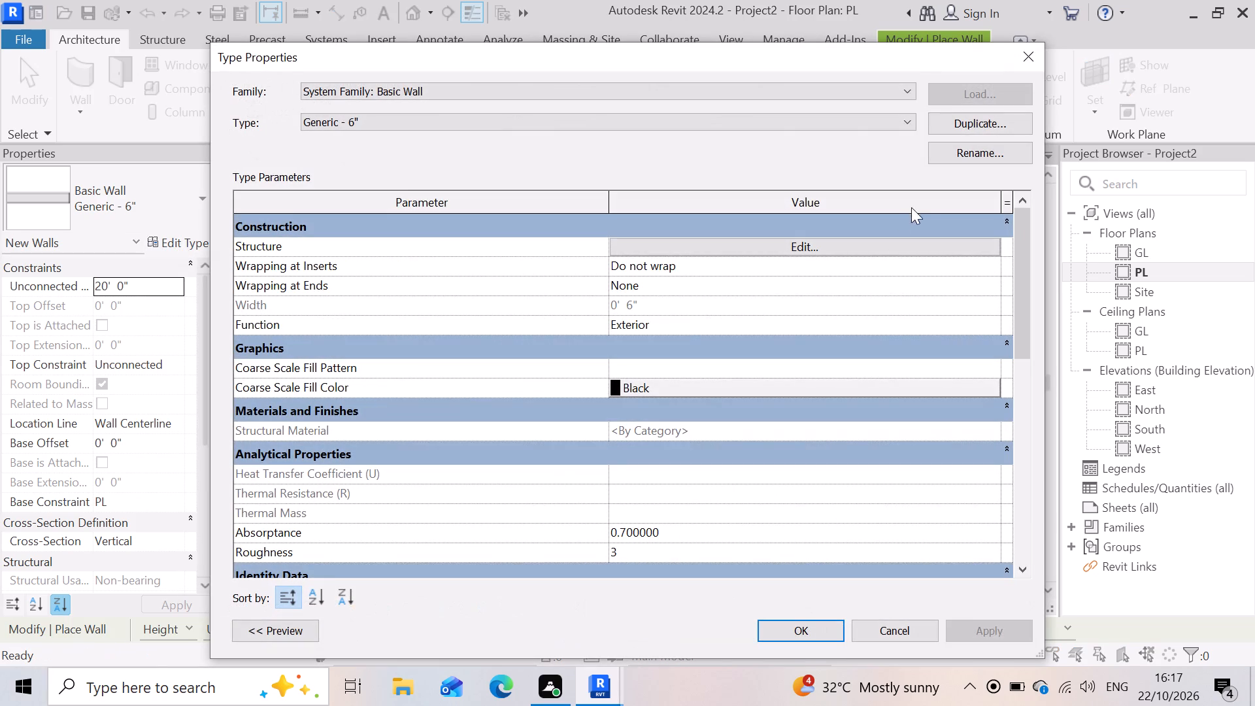
{"action": "left_click", "coordinate": [990, 120]}
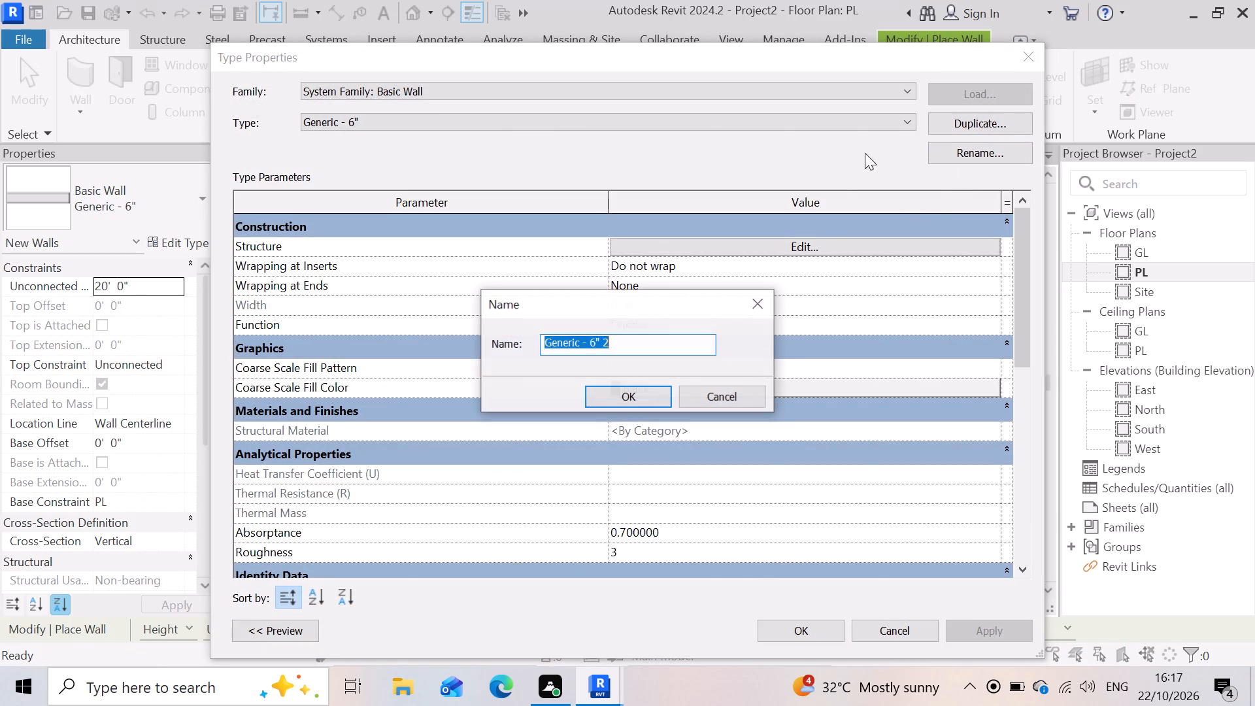
{"action": "left_click", "coordinate": [631, 343]}
{"action": "left_click_drag", "start_coordinate": [631, 343], "coordinate": [584, 351]}
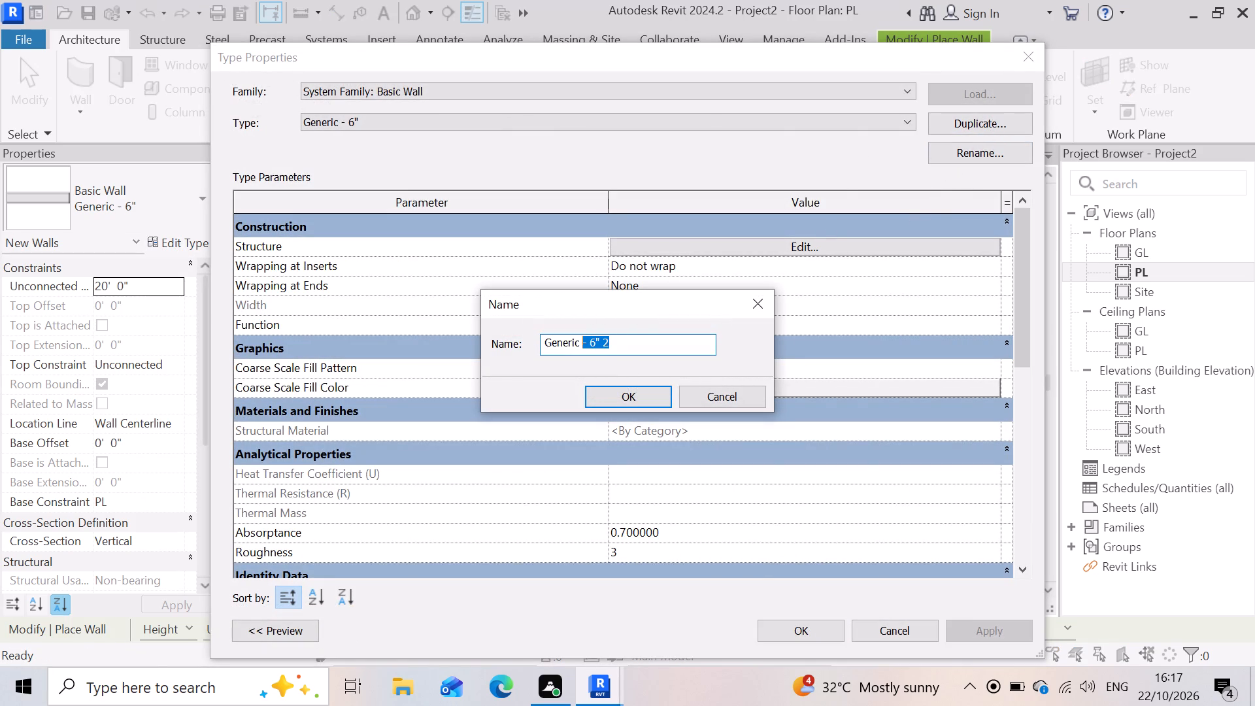
{"action": "key", "text": "9"}
{"action": "key", "text": "shift+quotedbl"}
{"action": "left_click", "coordinate": [635, 399]}
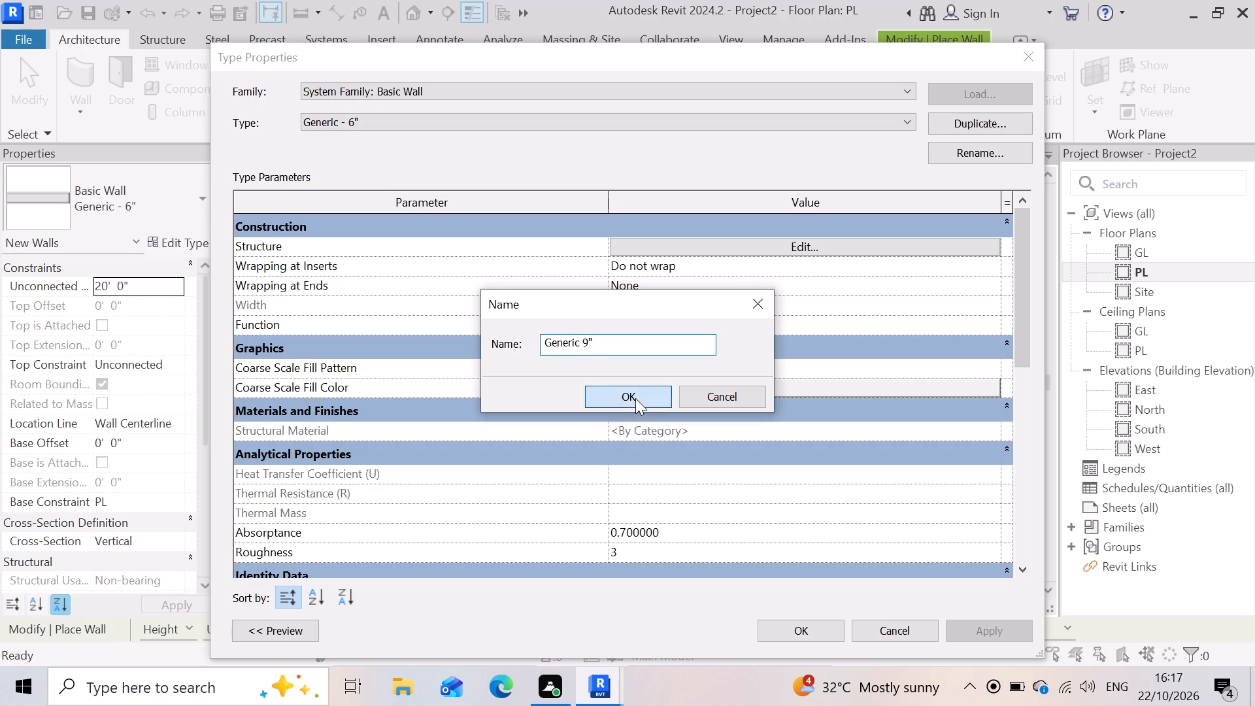
Set the Generic 9" wall type's Structure [1] layer thickness to 9" and apply the type for new walls.
{"action": "left_click", "coordinate": [794, 246]}
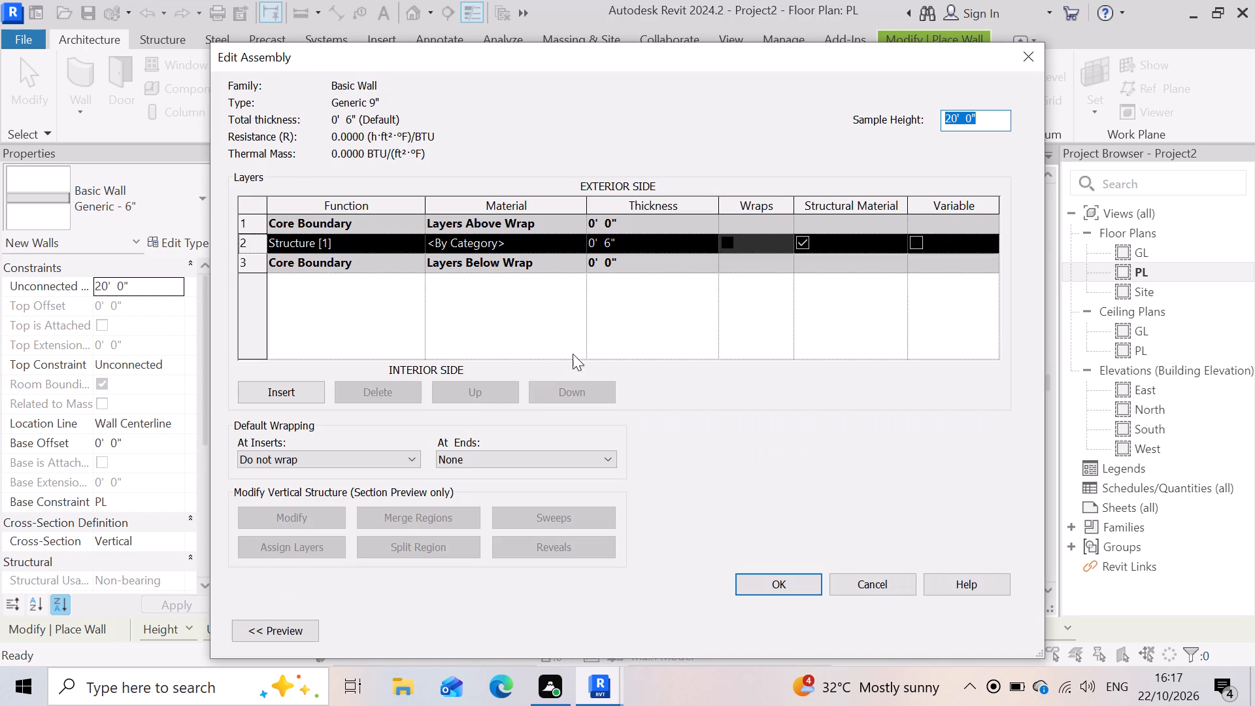
{"action": "left_click", "coordinate": [644, 248]}
{"action": "left_click_drag", "start_coordinate": [646, 245], "coordinate": [500, 272]}
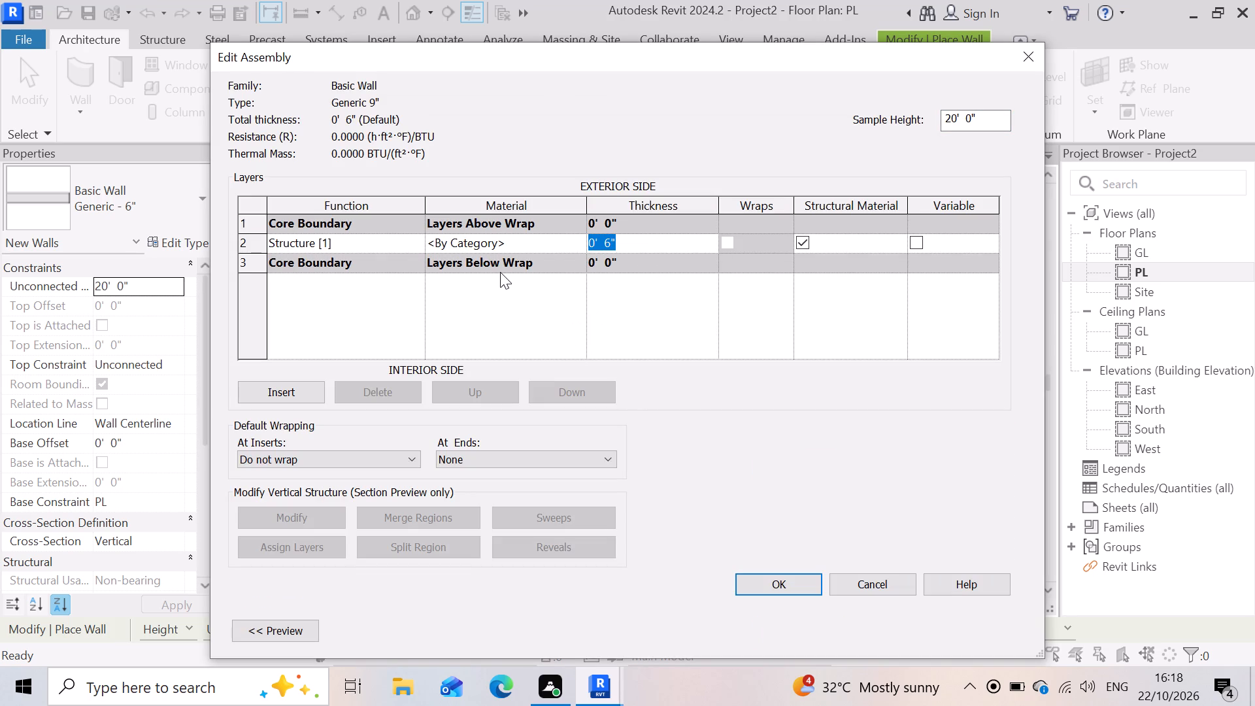
{"action": "key", "text": "9"}
{"action": "key", "text": "shift+quotedbl"}
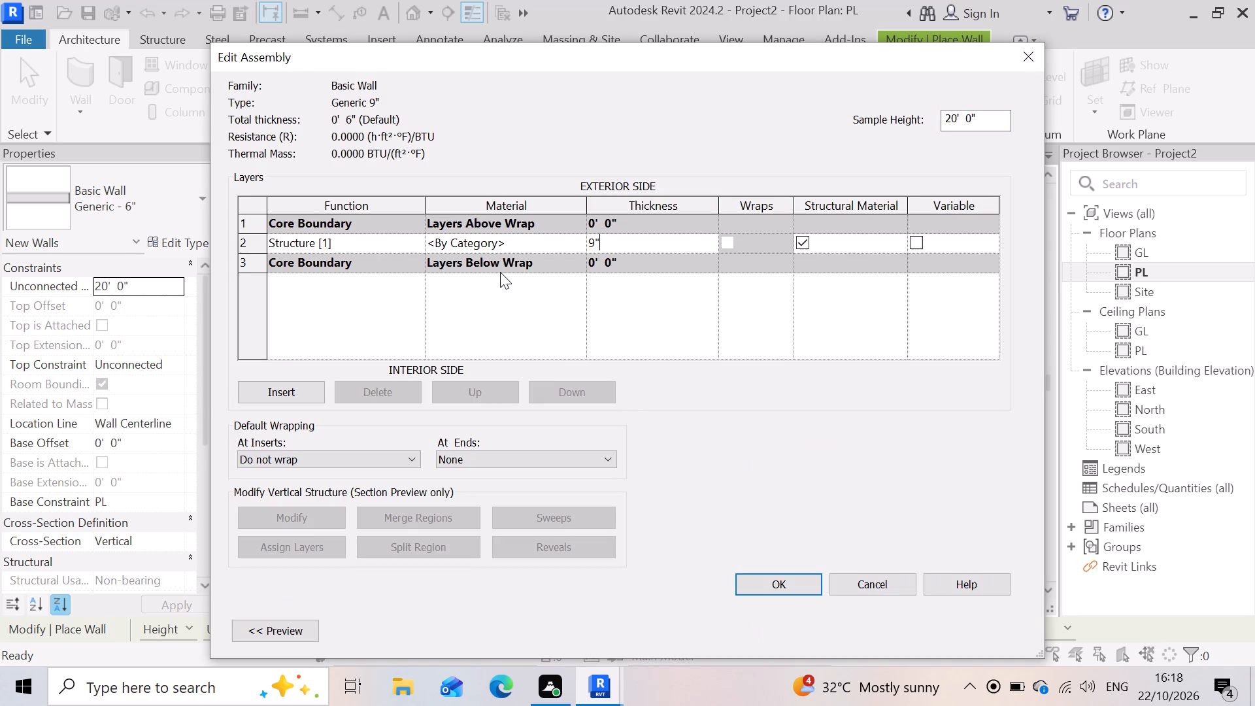
{"action": "left_click", "coordinate": [788, 584]}
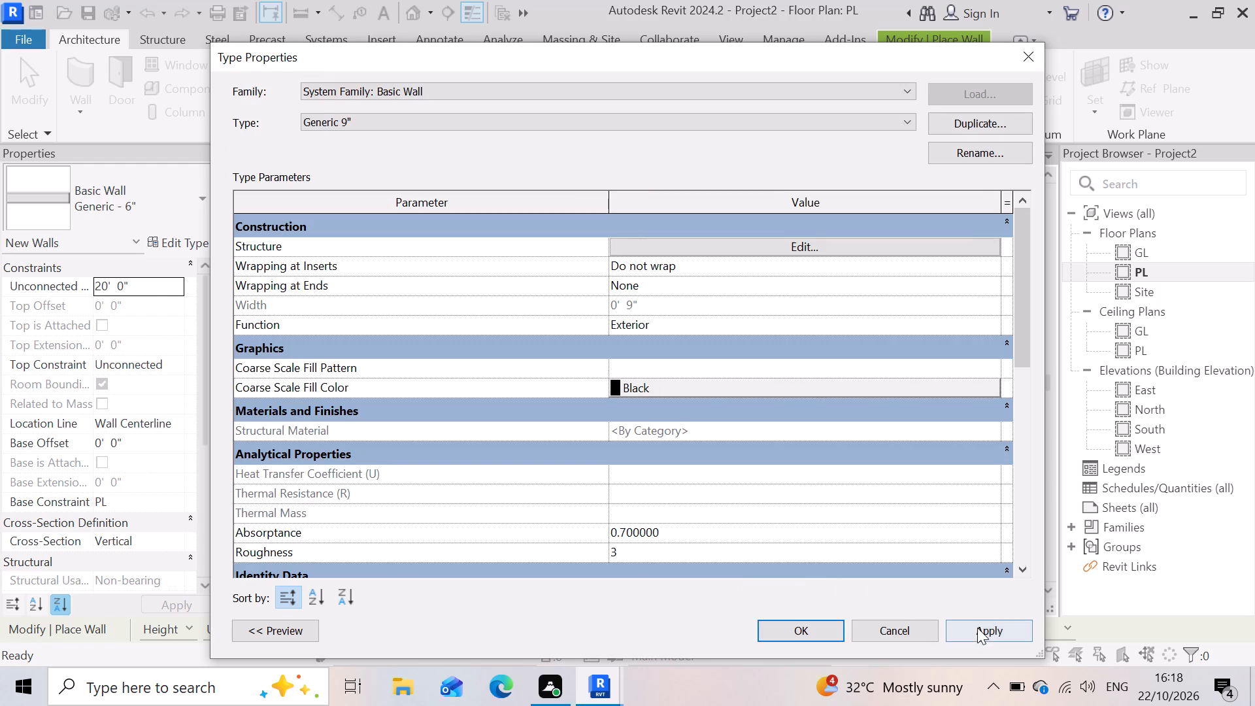
{"action": "left_click", "coordinate": [977, 626]}
{"action": "left_click", "coordinate": [795, 632]}
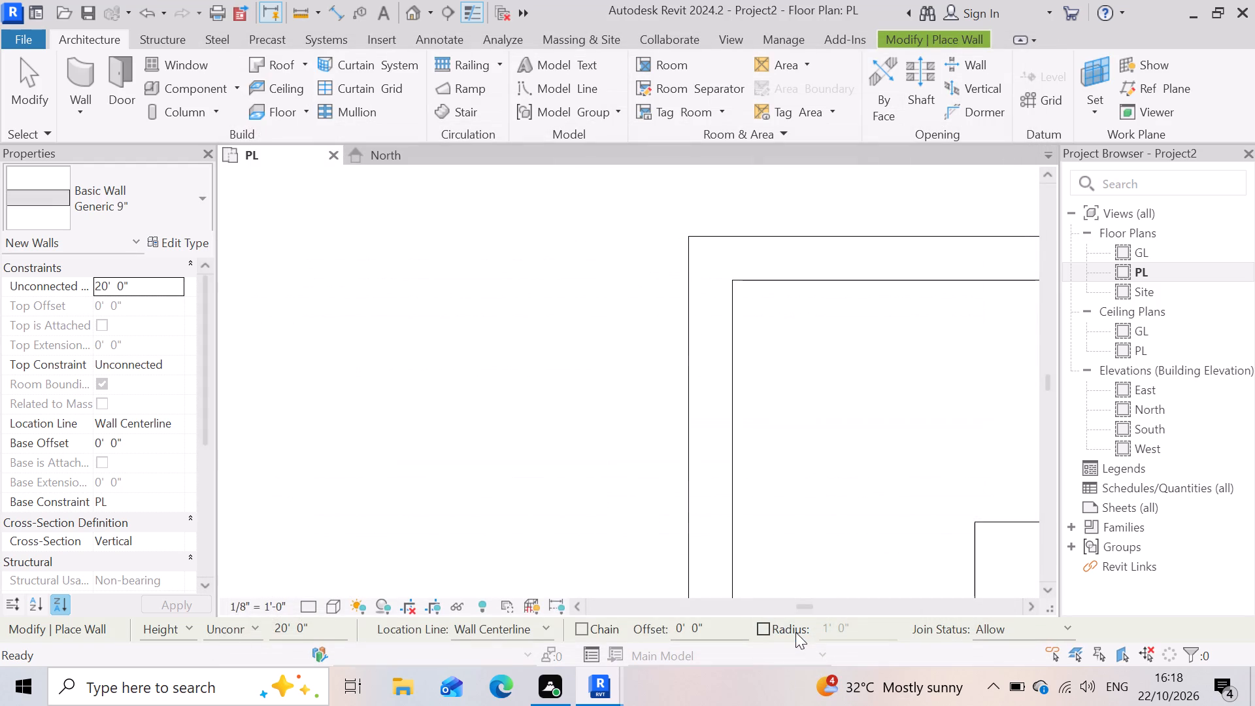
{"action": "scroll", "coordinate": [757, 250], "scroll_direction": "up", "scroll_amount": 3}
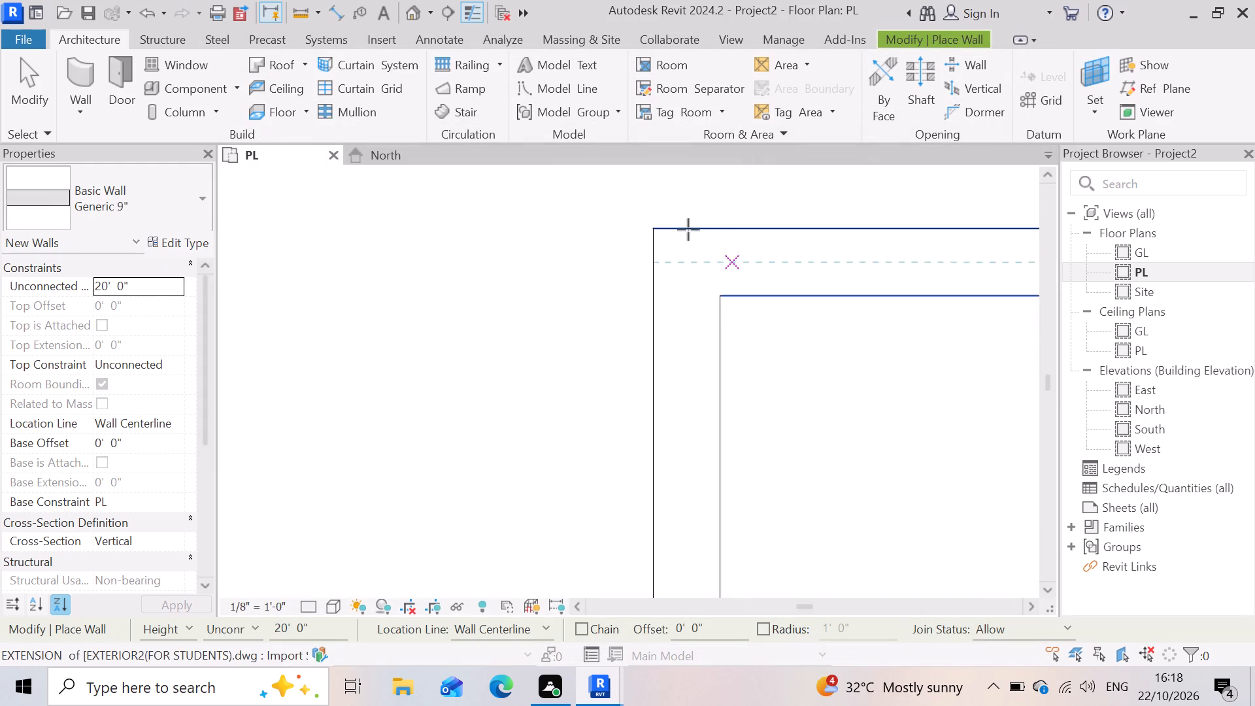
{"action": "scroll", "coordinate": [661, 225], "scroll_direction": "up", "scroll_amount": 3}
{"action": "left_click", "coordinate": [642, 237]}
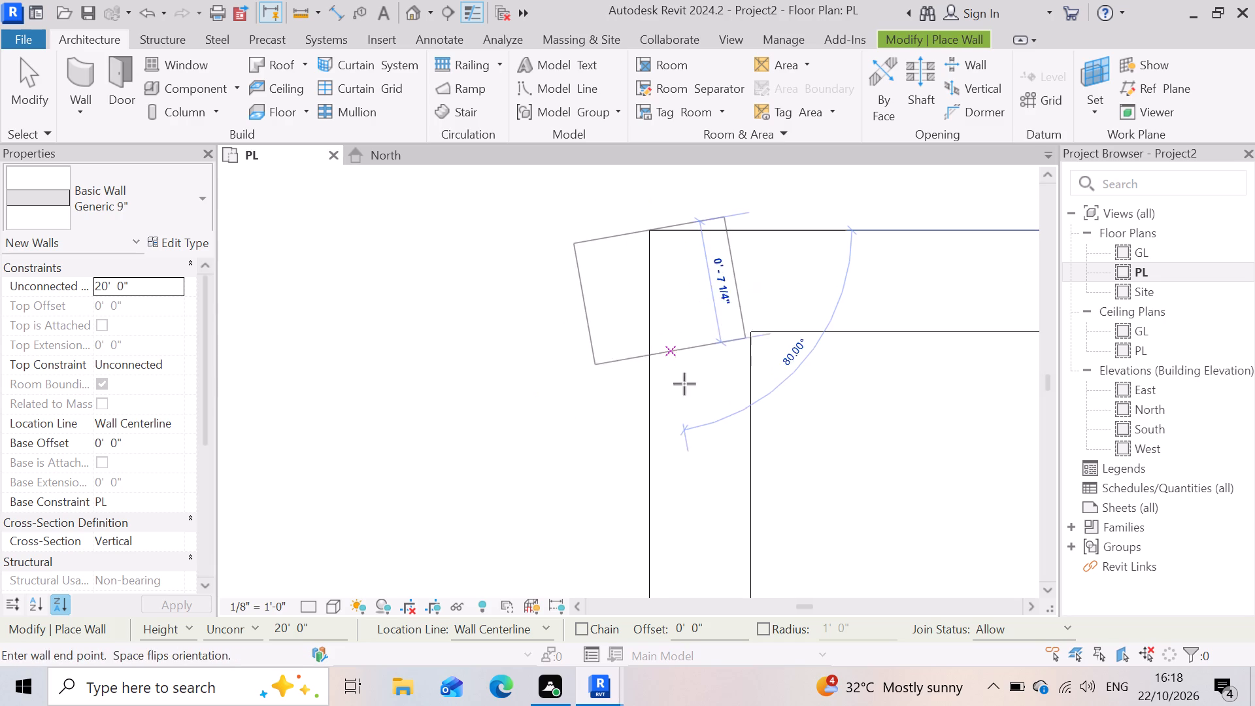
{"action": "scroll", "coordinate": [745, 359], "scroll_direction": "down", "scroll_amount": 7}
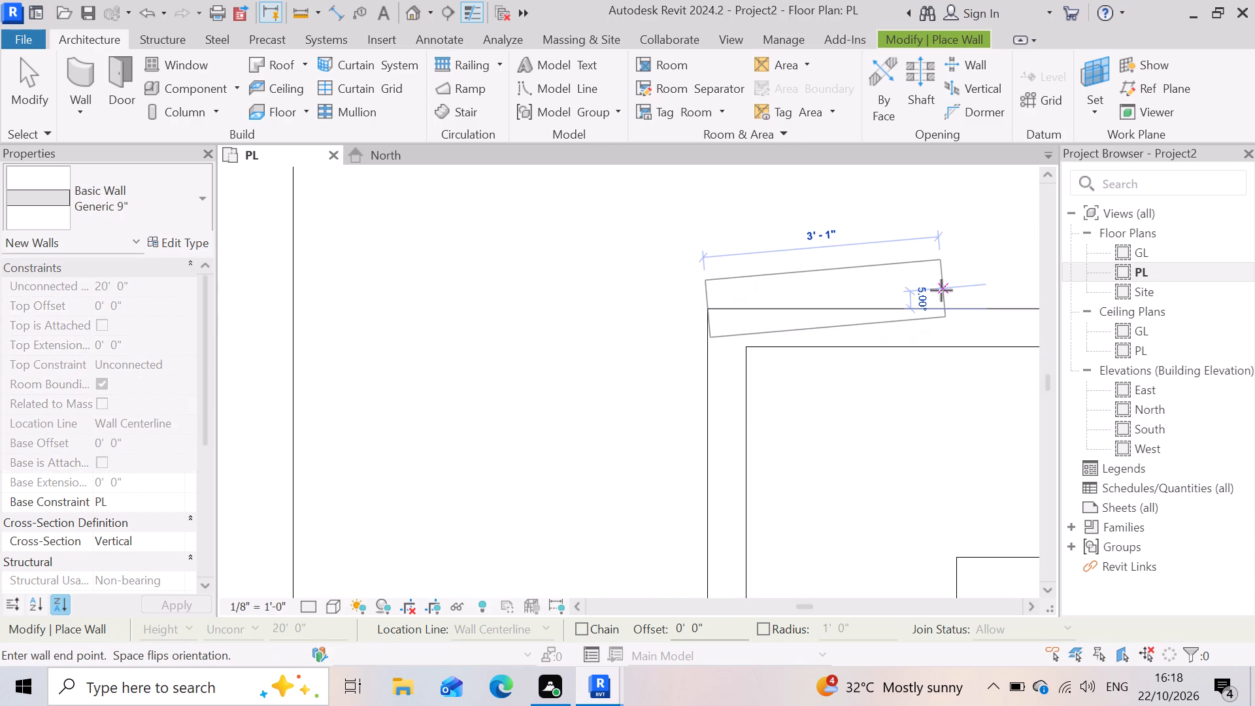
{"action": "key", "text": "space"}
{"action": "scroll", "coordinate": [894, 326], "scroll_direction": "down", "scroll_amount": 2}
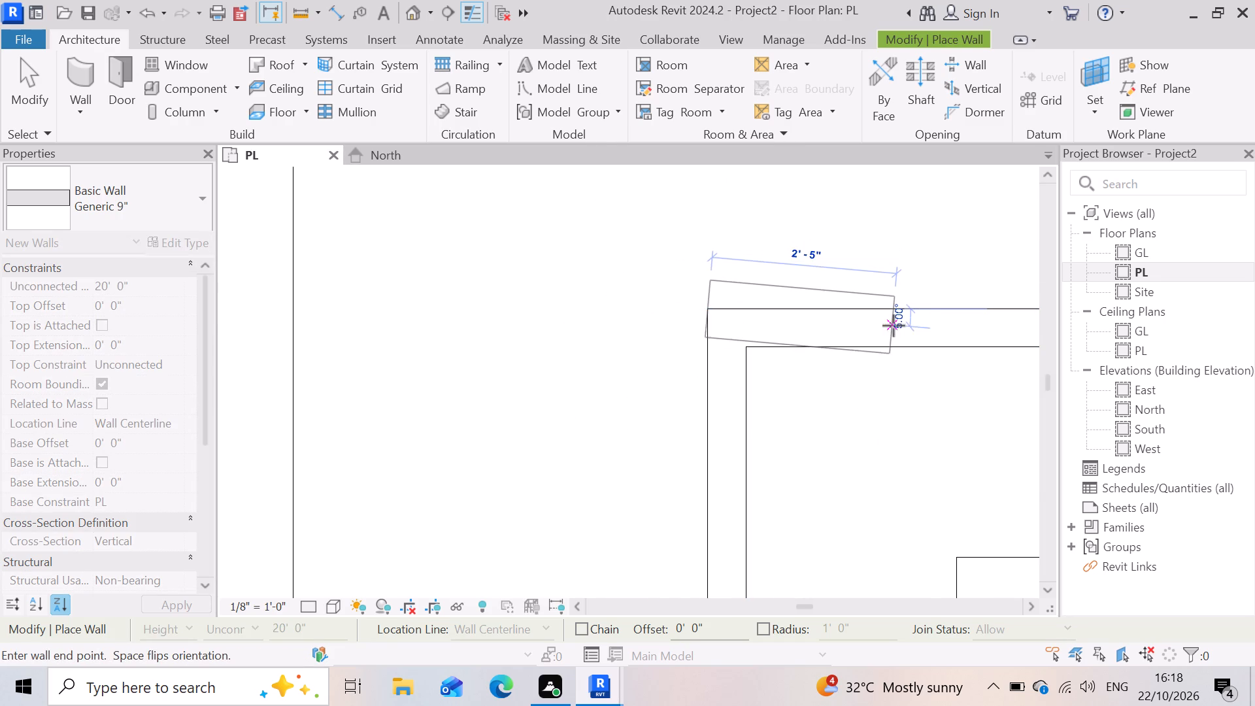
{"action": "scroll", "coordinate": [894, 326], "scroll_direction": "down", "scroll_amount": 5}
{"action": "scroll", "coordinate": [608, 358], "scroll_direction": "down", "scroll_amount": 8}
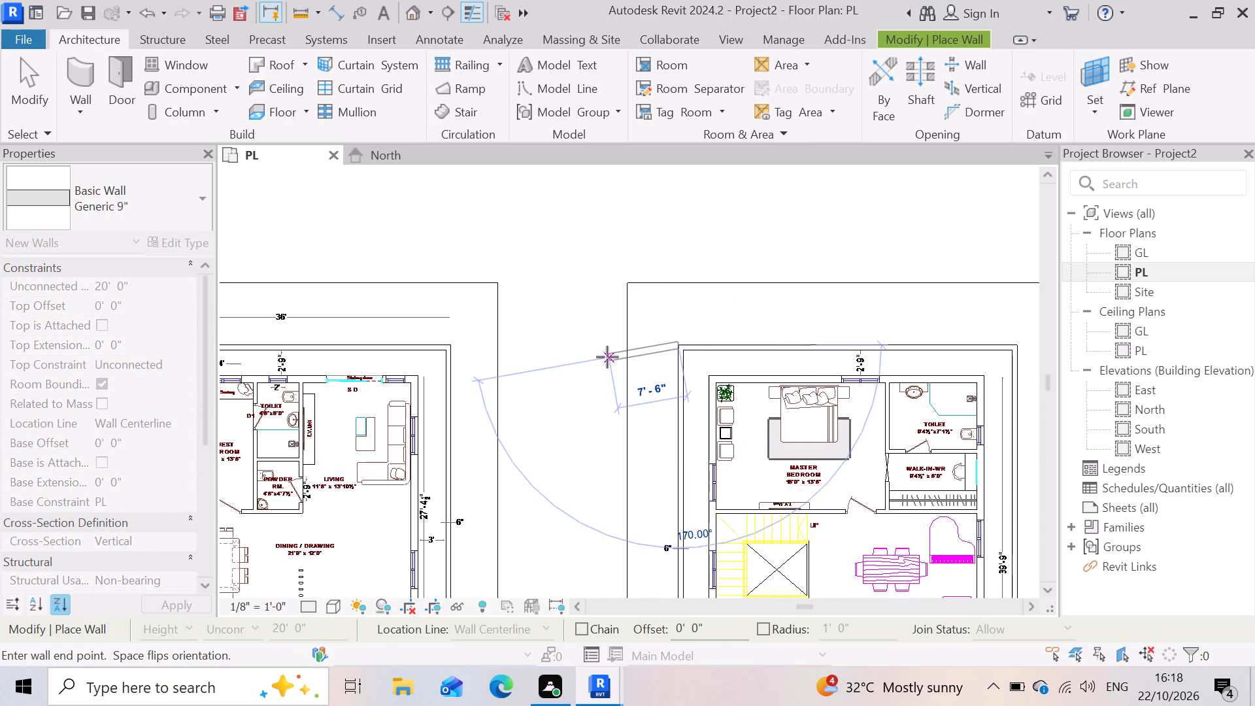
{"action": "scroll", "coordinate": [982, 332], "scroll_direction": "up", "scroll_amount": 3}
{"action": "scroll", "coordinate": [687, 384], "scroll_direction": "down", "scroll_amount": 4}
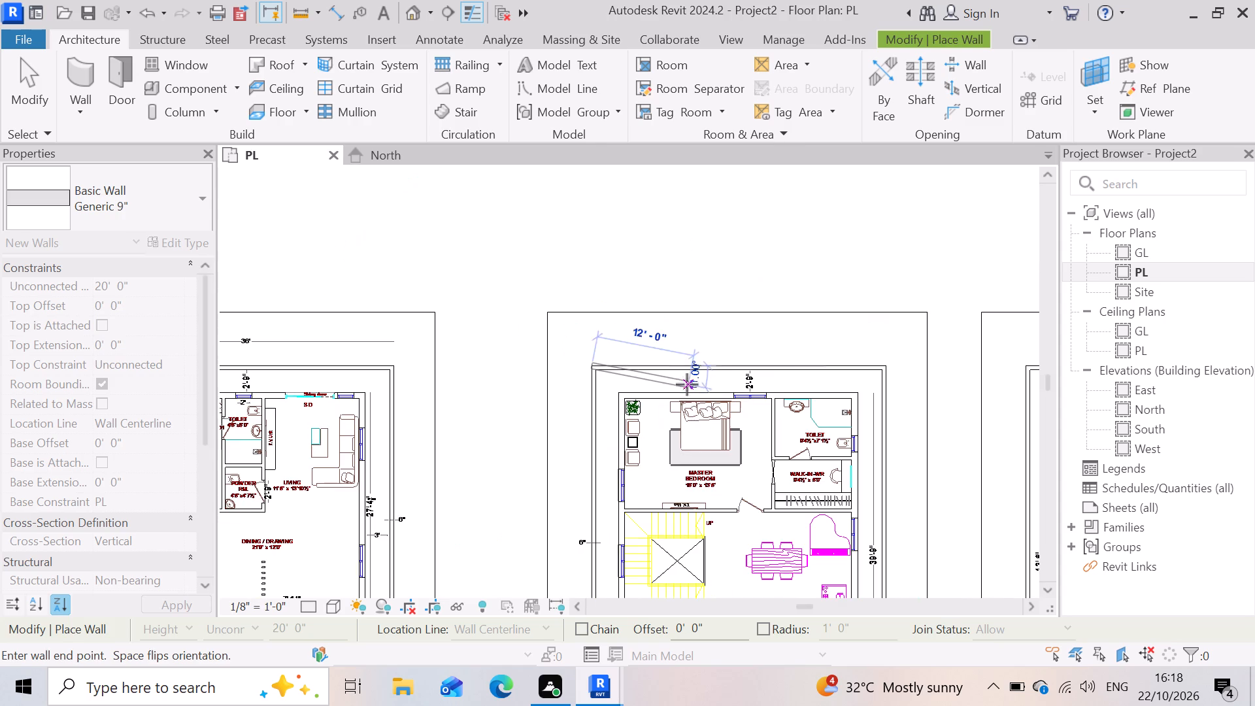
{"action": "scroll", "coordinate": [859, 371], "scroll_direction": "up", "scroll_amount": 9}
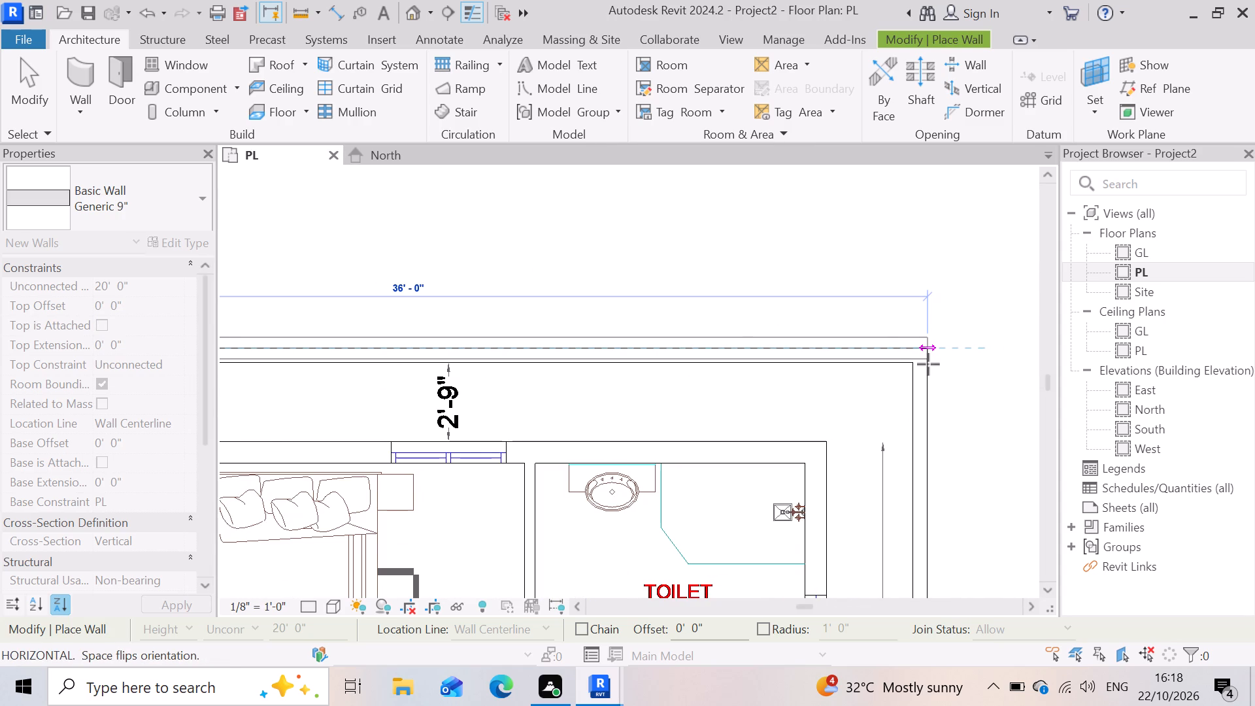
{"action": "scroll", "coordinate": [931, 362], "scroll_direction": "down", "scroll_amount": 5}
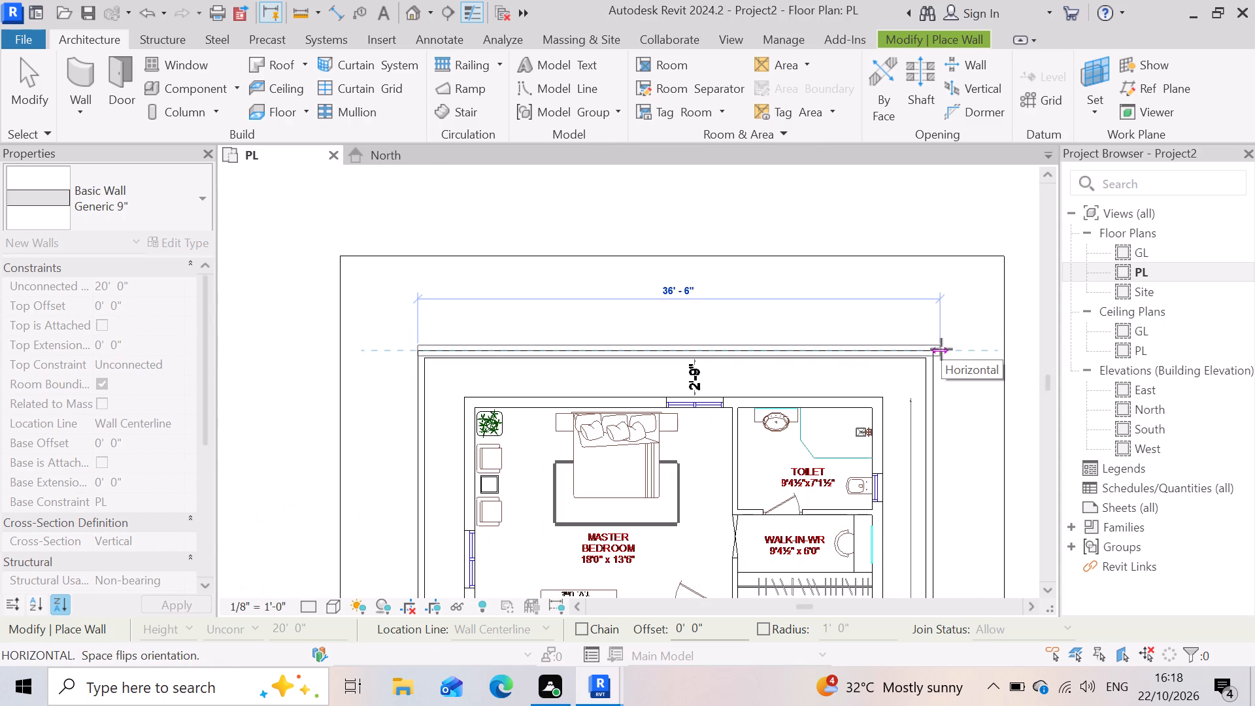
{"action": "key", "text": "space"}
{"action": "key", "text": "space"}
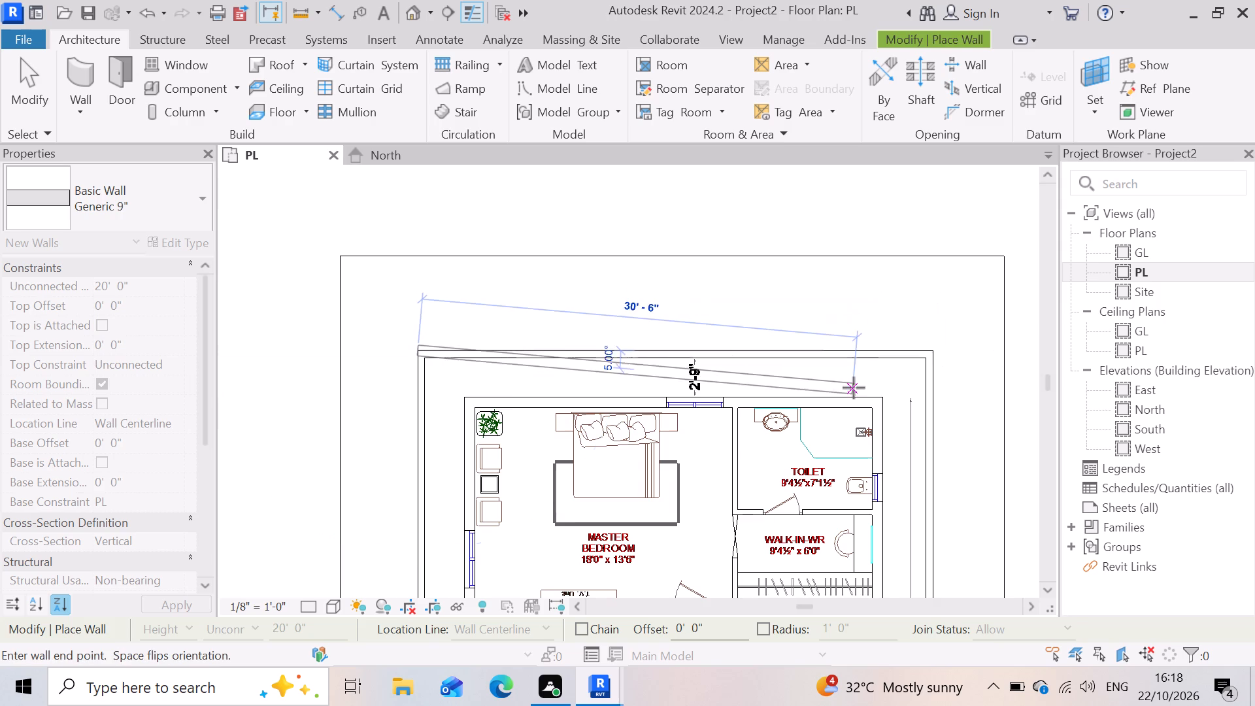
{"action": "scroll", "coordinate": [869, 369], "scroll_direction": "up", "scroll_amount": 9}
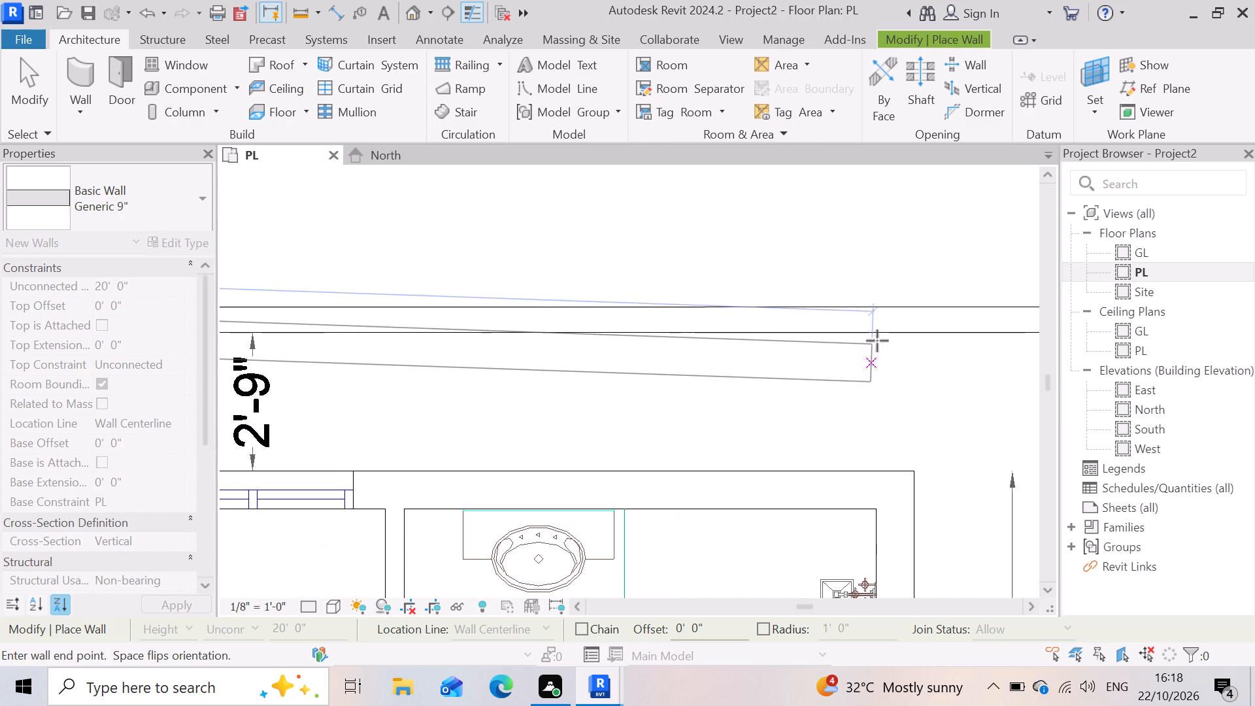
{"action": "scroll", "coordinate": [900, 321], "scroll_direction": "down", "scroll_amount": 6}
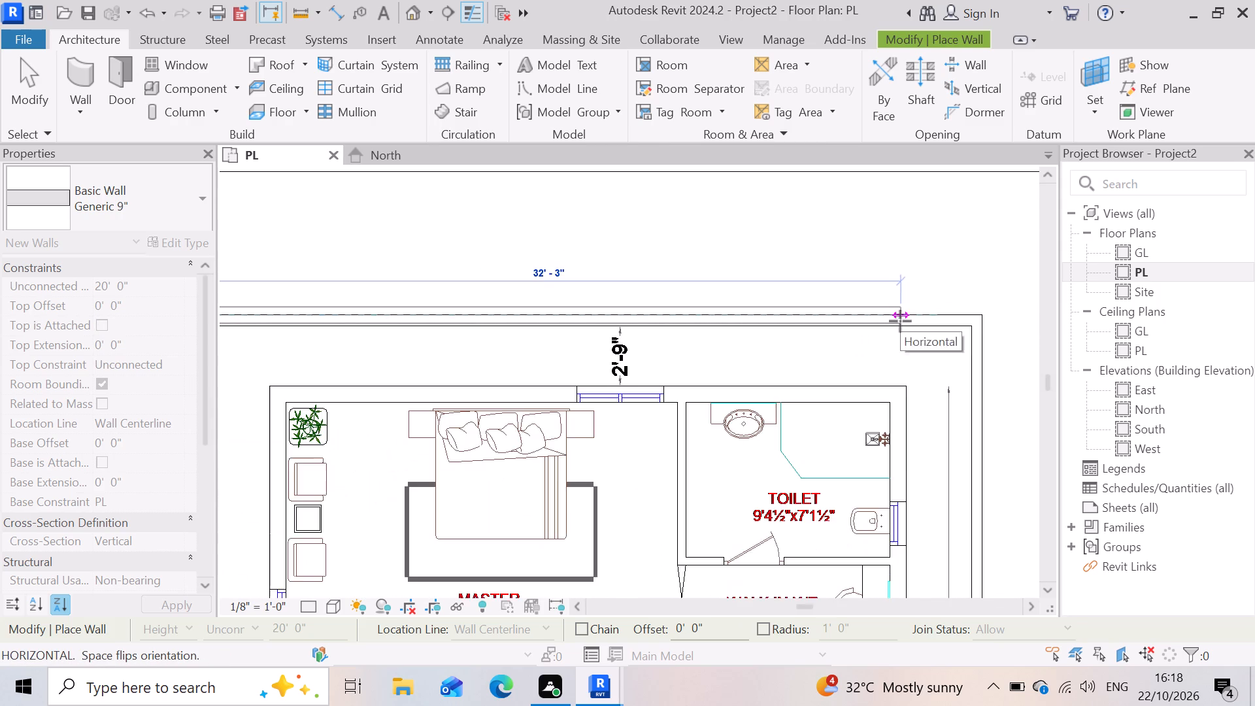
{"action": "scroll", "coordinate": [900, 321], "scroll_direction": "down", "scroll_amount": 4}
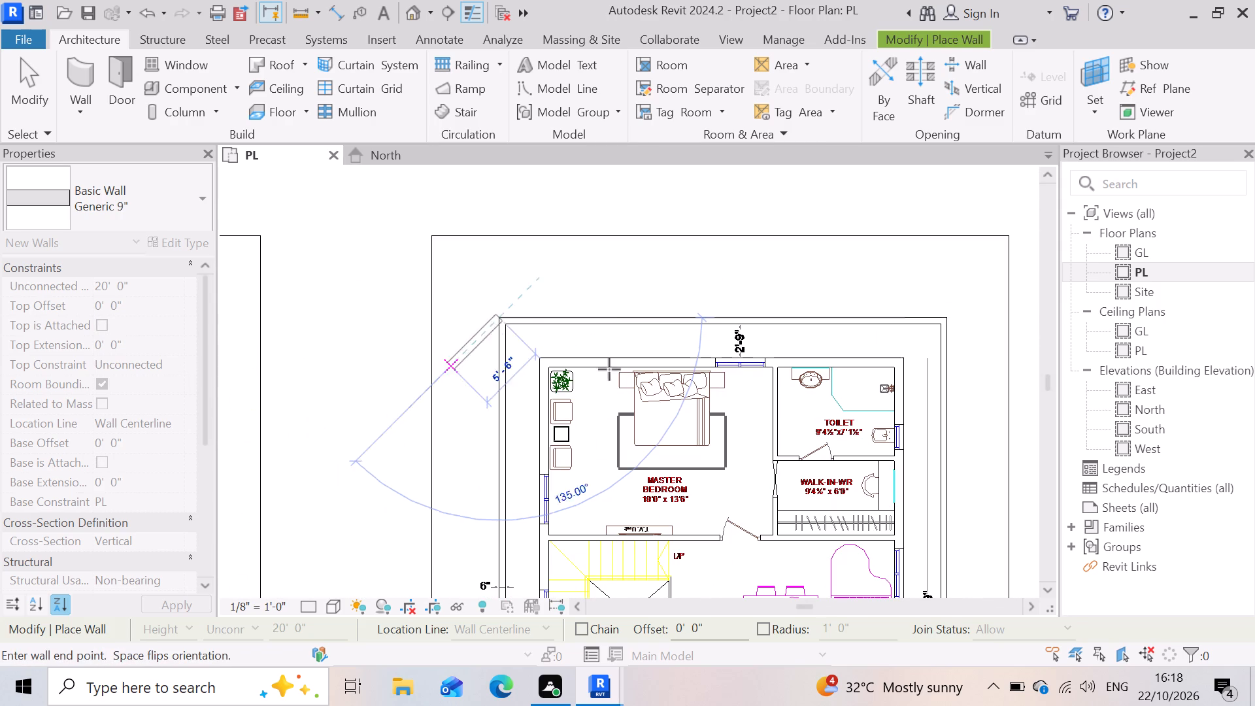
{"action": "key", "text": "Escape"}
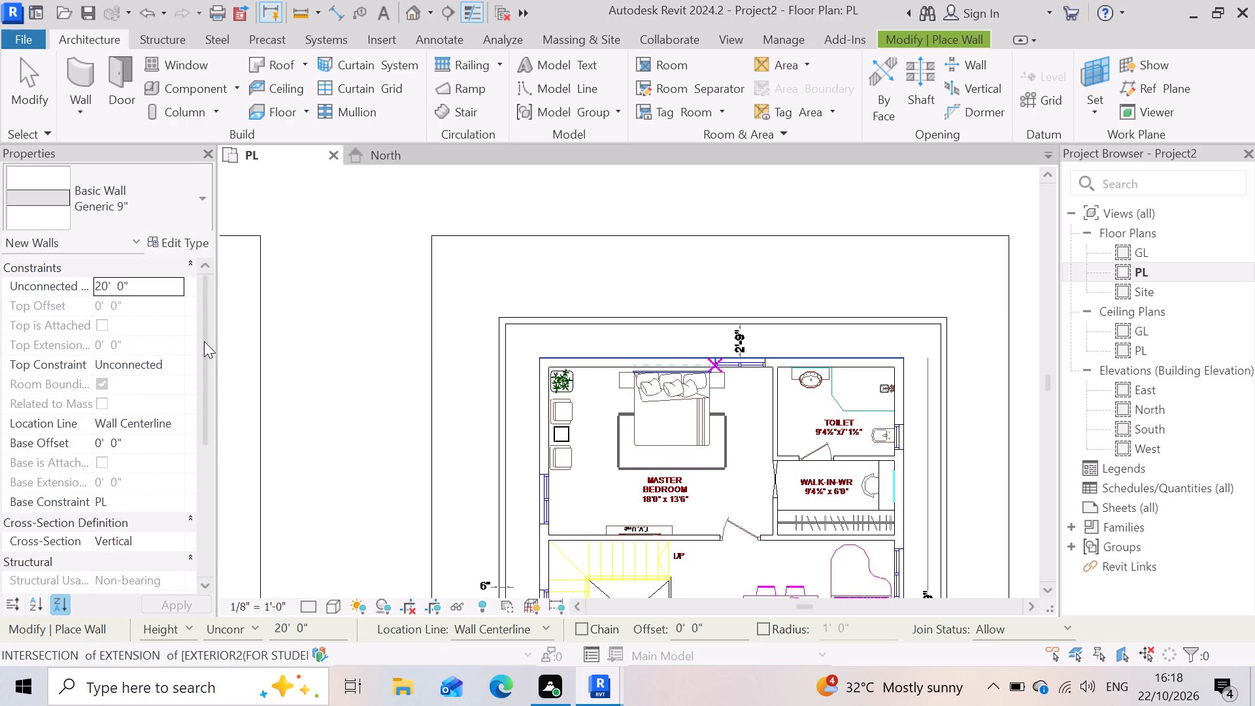
Set the location line for new Generic 9" walls to Core Centerline.
{"action": "left_click", "coordinate": [163, 426]}
{"action": "left_click", "coordinate": [179, 420]}
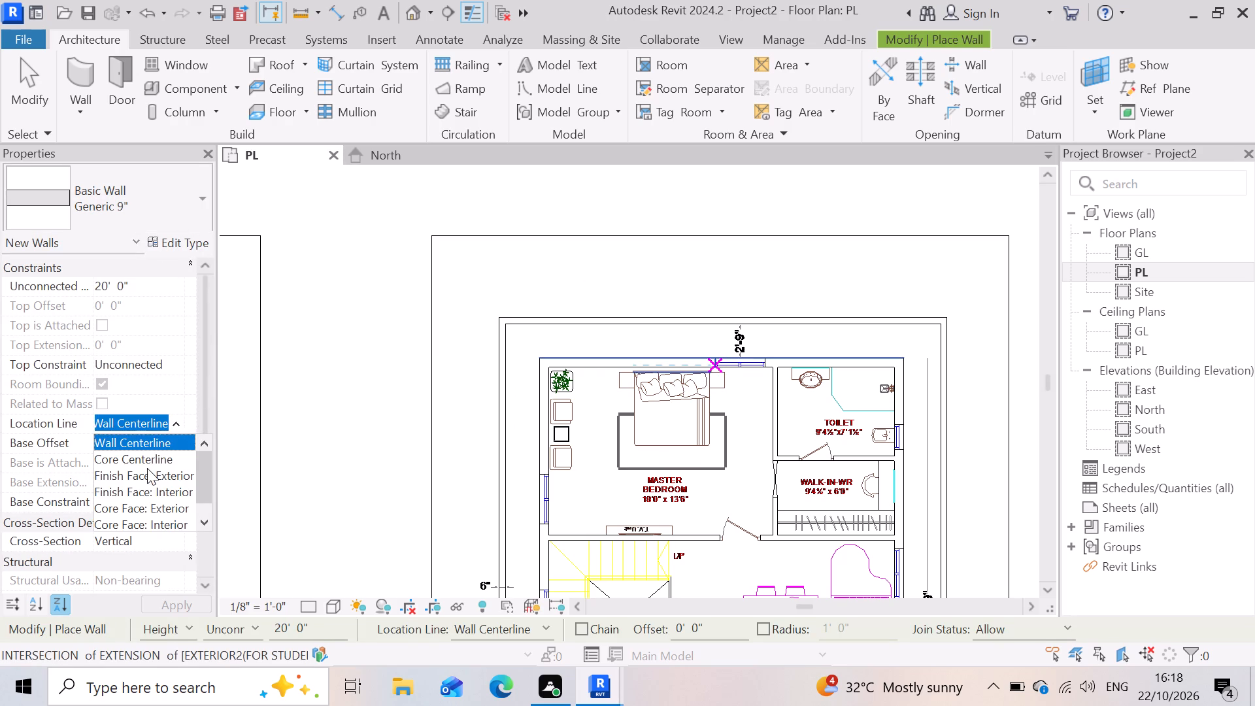
{"action": "left_click", "coordinate": [149, 458]}
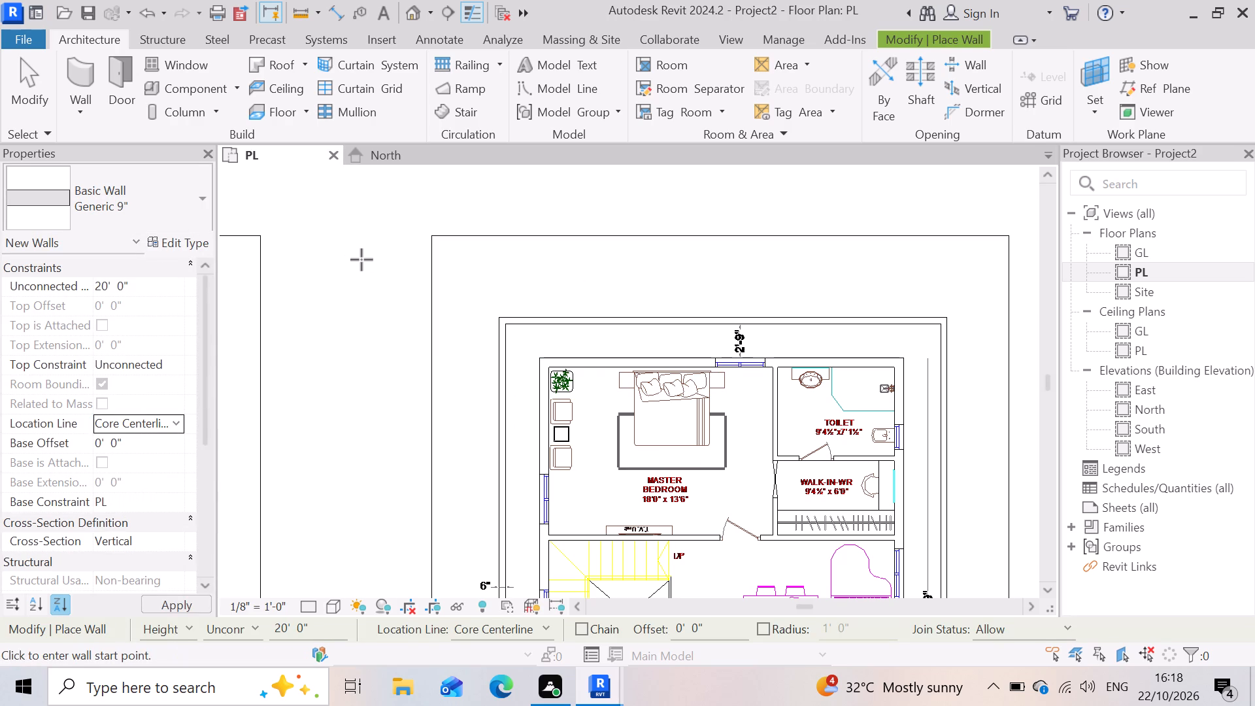
{"action": "scroll", "coordinate": [497, 328], "scroll_direction": "up", "scroll_amount": 3}
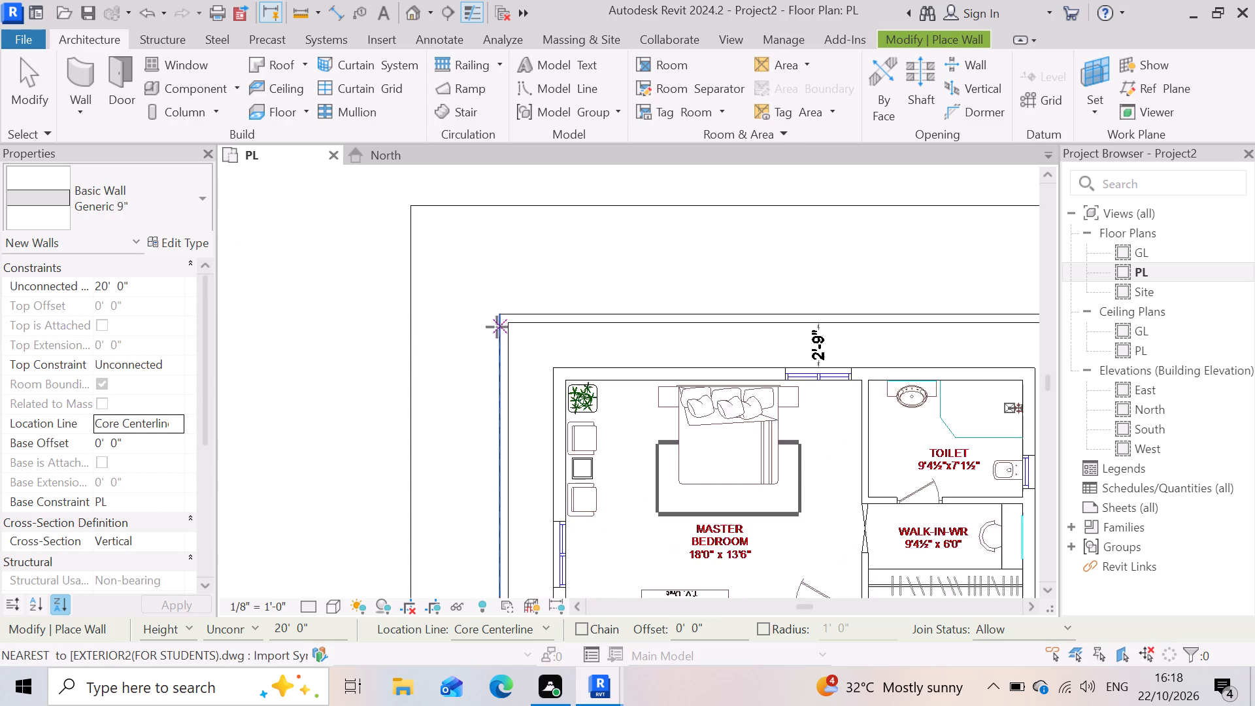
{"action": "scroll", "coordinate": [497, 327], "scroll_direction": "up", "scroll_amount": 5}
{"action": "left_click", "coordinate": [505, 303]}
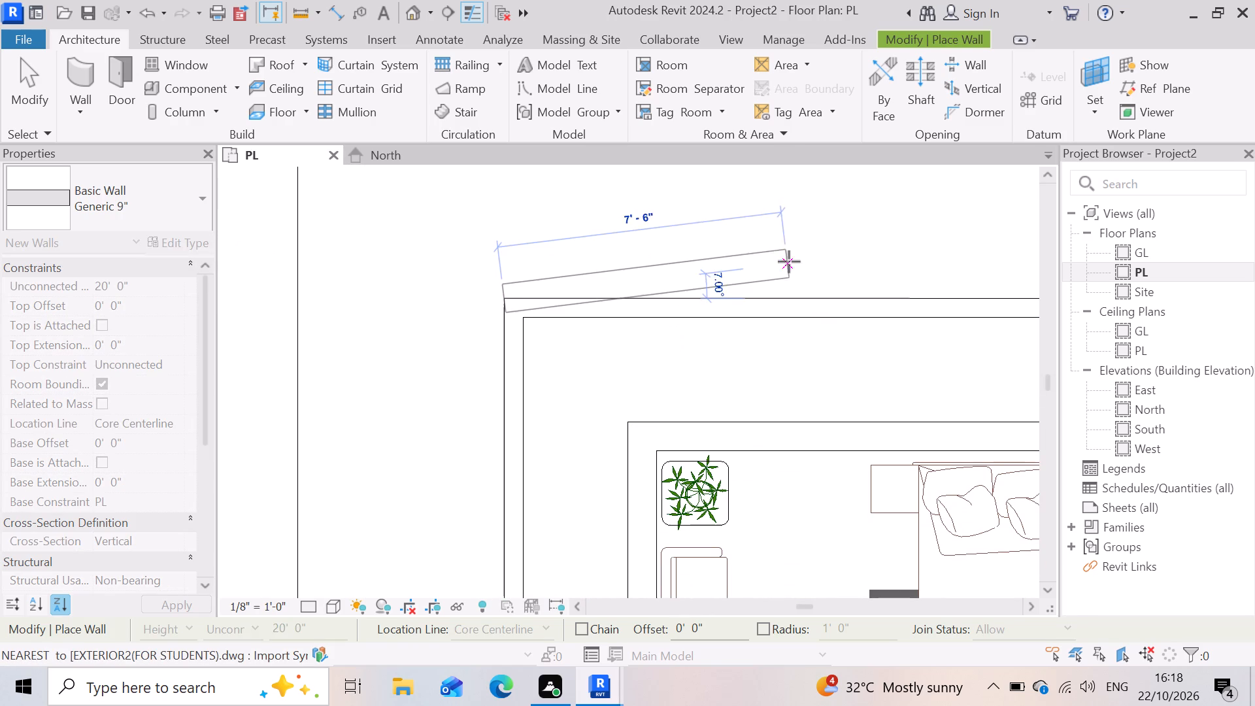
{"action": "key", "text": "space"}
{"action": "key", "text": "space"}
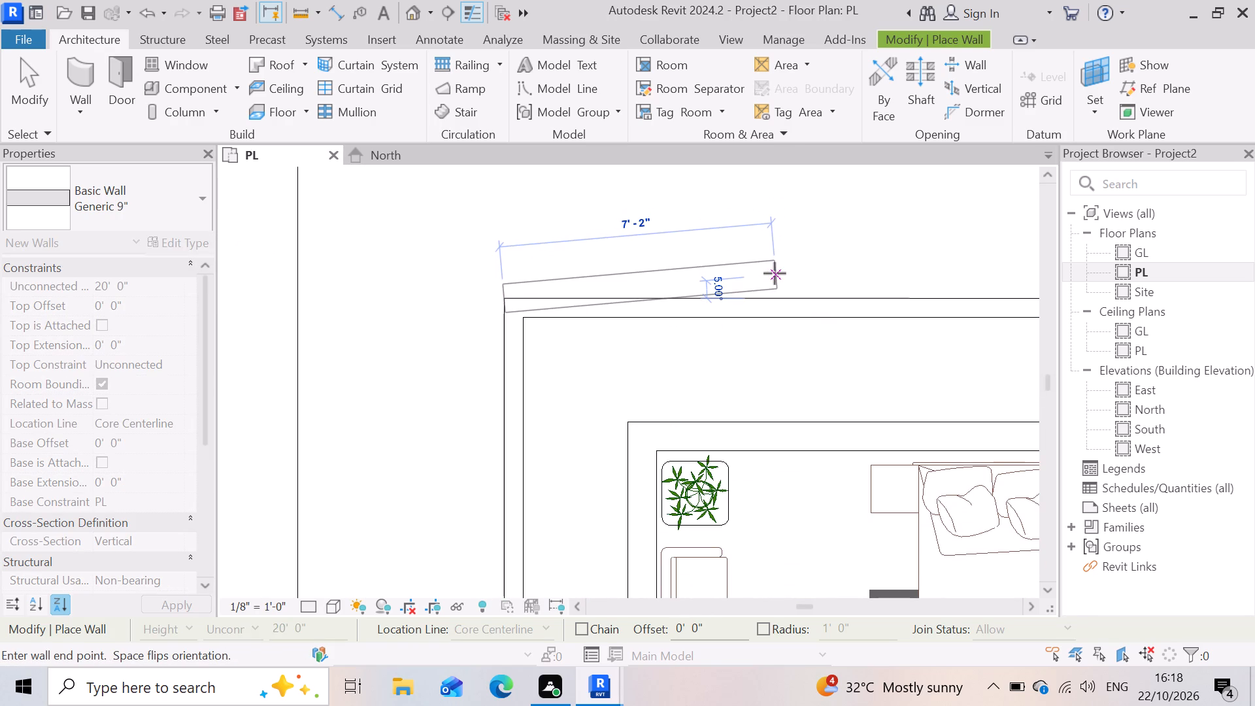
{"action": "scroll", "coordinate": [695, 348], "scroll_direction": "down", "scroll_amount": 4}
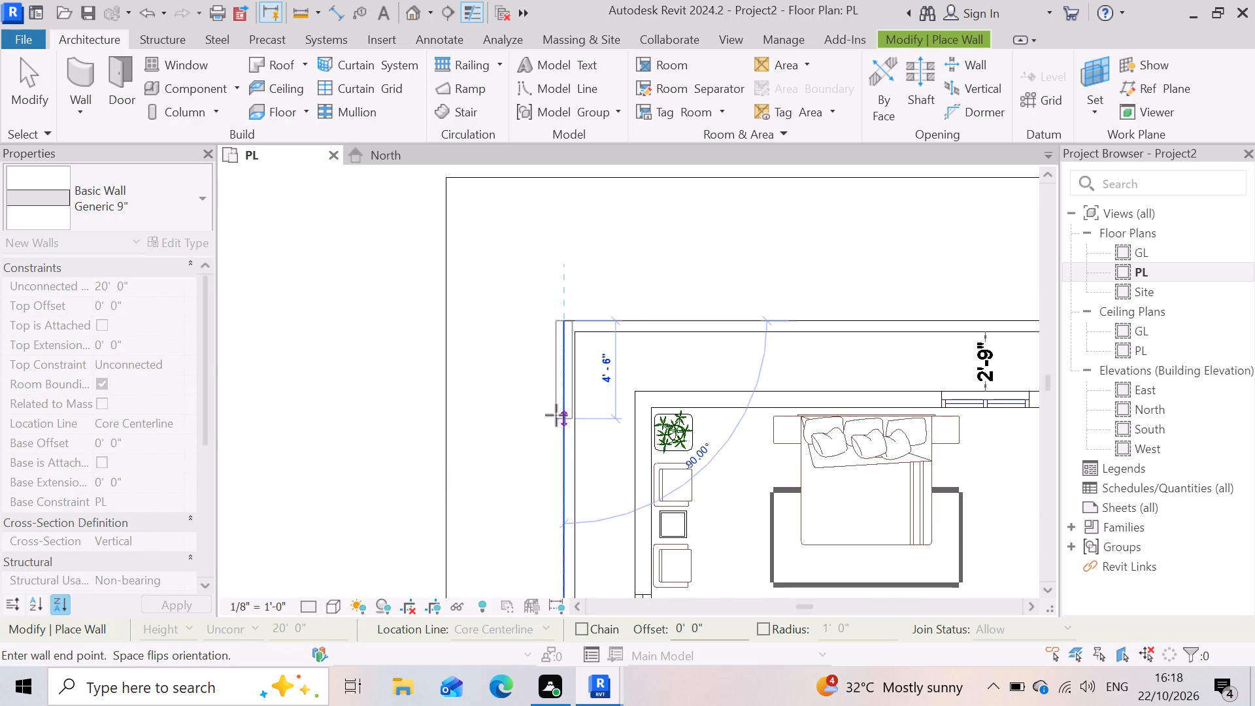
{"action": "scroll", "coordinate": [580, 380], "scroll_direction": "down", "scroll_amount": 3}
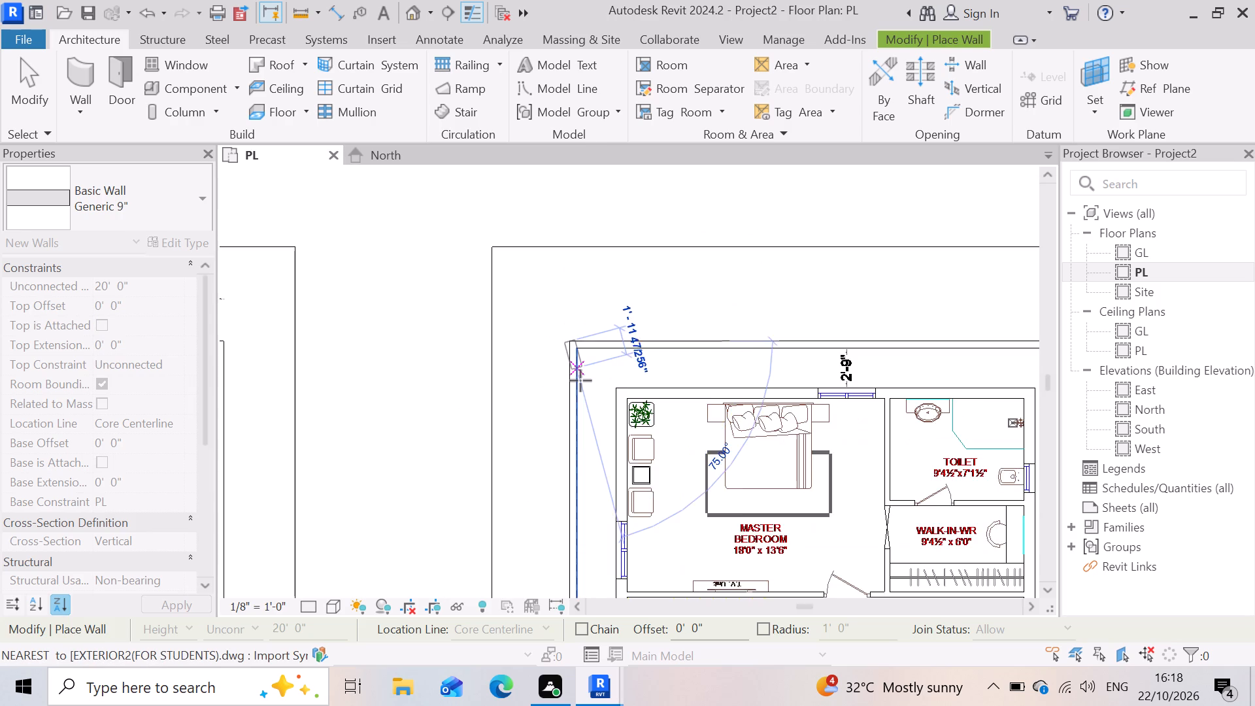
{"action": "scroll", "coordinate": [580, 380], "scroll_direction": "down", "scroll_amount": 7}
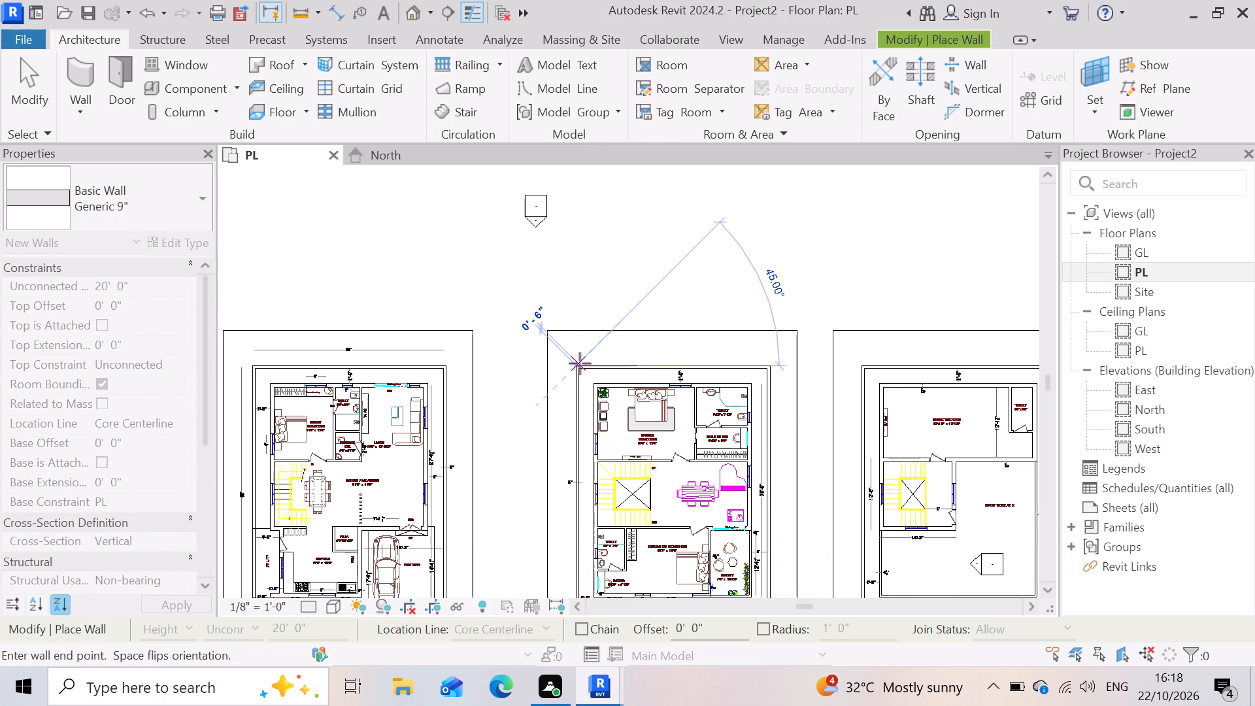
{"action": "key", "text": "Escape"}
Draw a 36'-0" Generic 9" wall along the upper outer boundary line of the first floor plan, corner to corner.
{"action": "scroll", "coordinate": [578, 388], "scroll_direction": "up", "scroll_amount": 8}
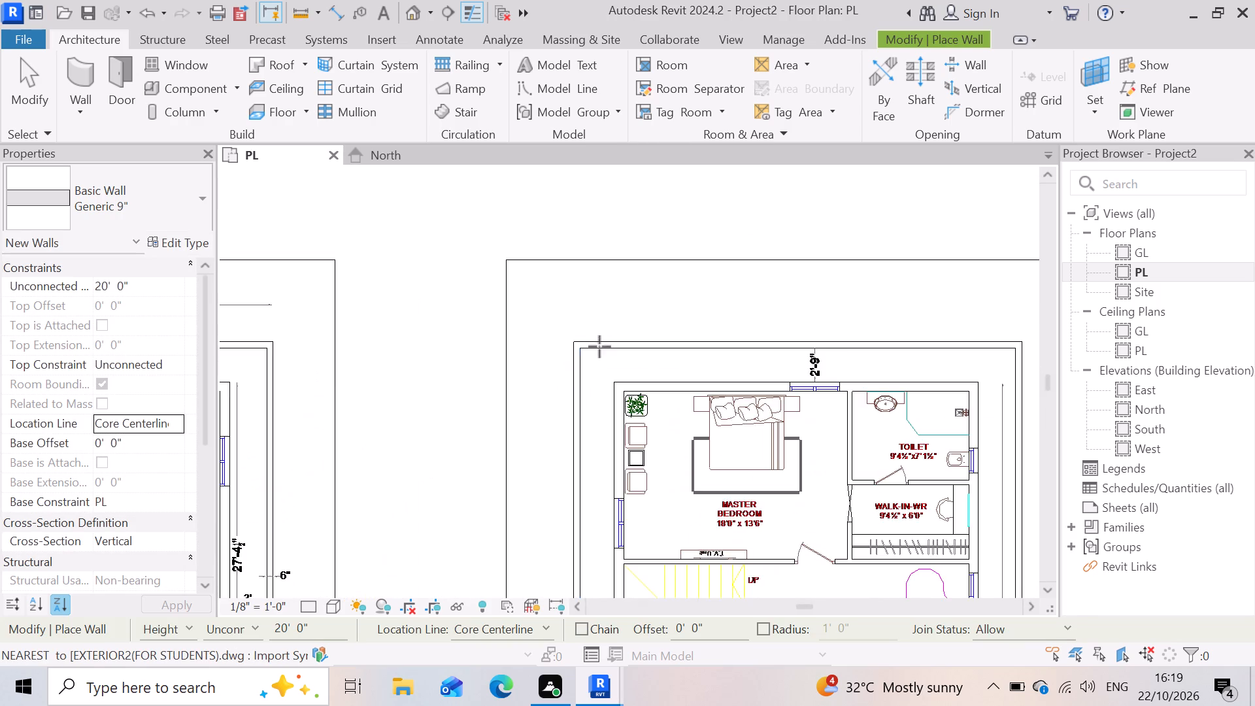
{"action": "scroll", "coordinate": [599, 346], "scroll_direction": "up", "scroll_amount": 8}
{"action": "left_click", "coordinate": [497, 334]}
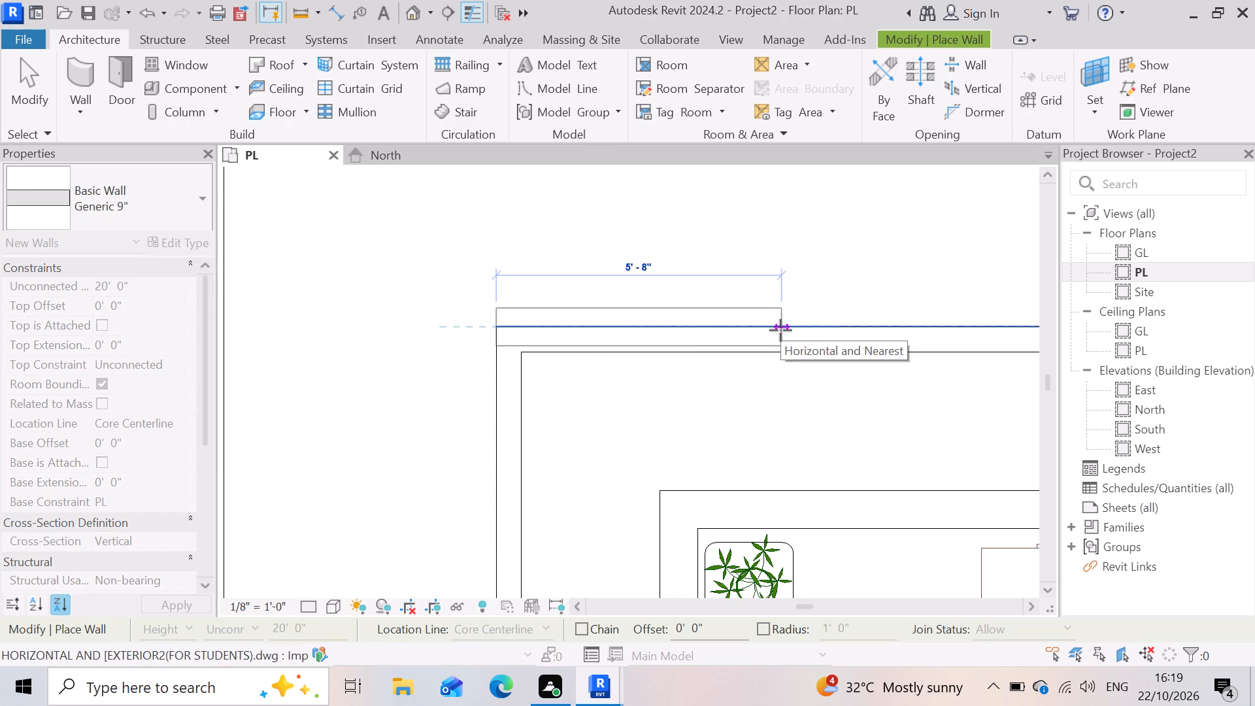
{"action": "key", "text": "space"}
{"action": "scroll", "coordinate": [749, 335], "scroll_direction": "down", "scroll_amount": 16}
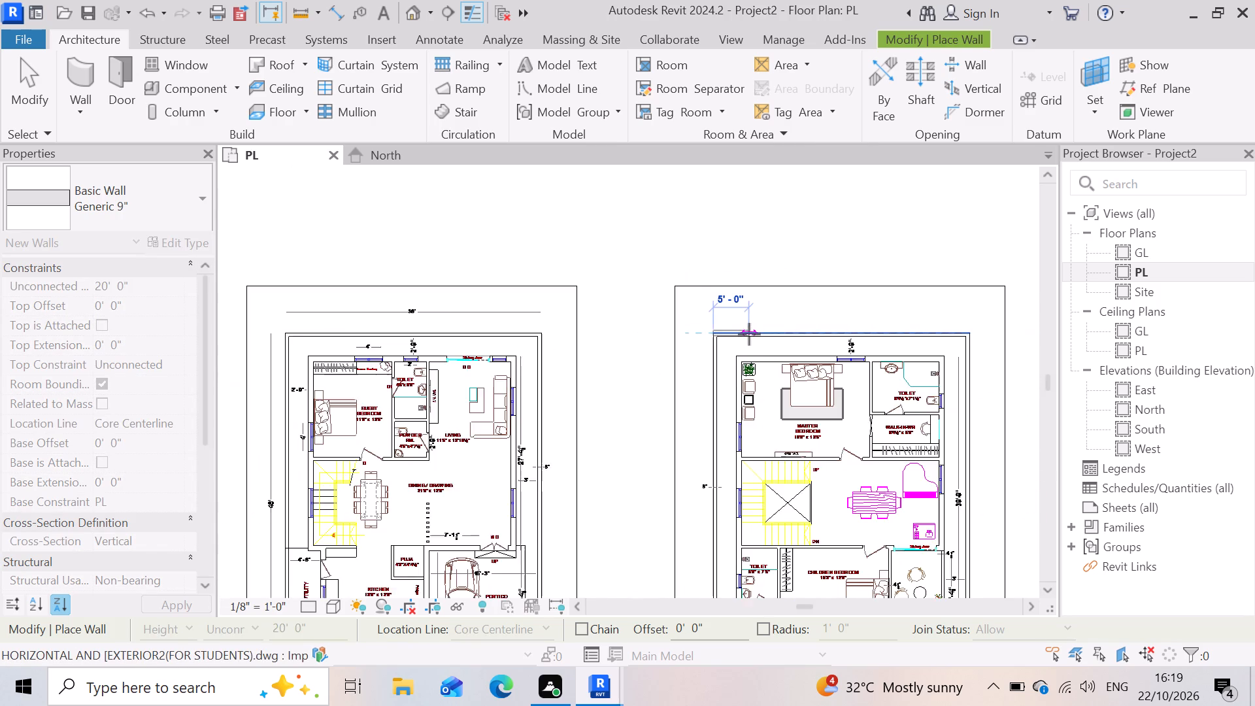
{"action": "scroll", "coordinate": [749, 334], "scroll_direction": "down", "scroll_amount": 2}
{"action": "scroll", "coordinate": [869, 344], "scroll_direction": "up", "scroll_amount": 10}
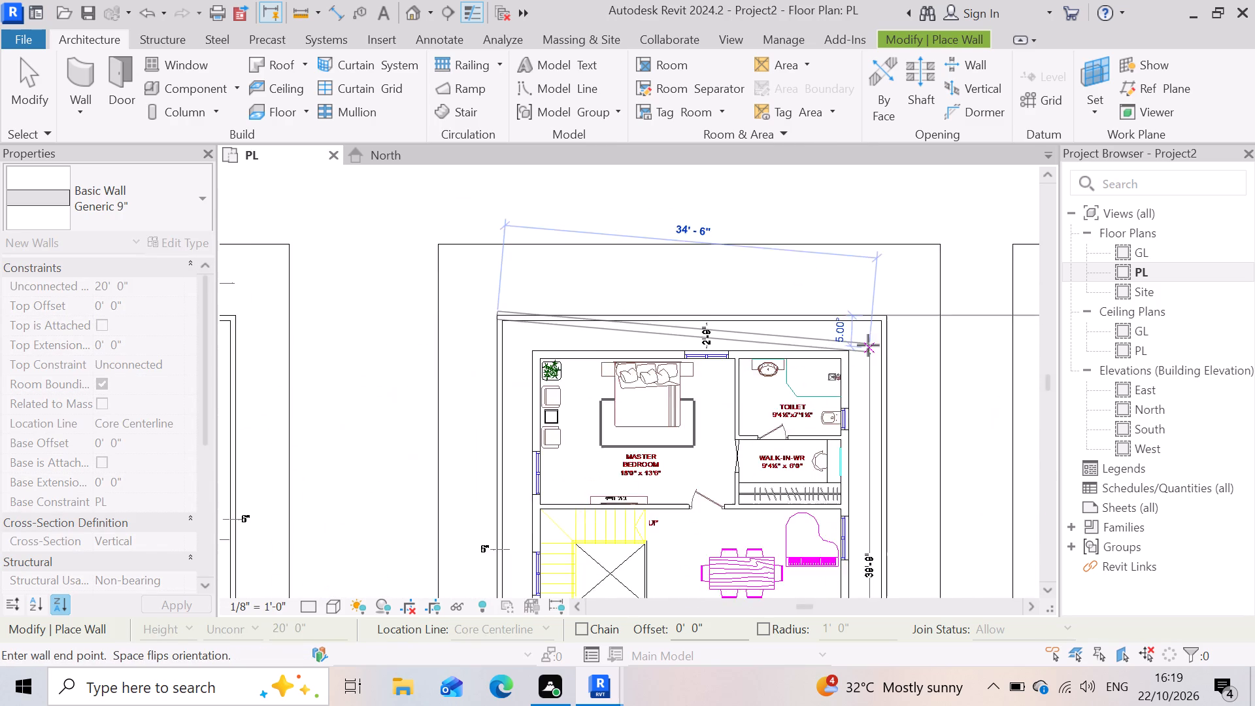
{"action": "scroll", "coordinate": [868, 345], "scroll_direction": "up", "scroll_amount": 4}
{"action": "scroll", "coordinate": [899, 290], "scroll_direction": "up", "scroll_amount": 4}
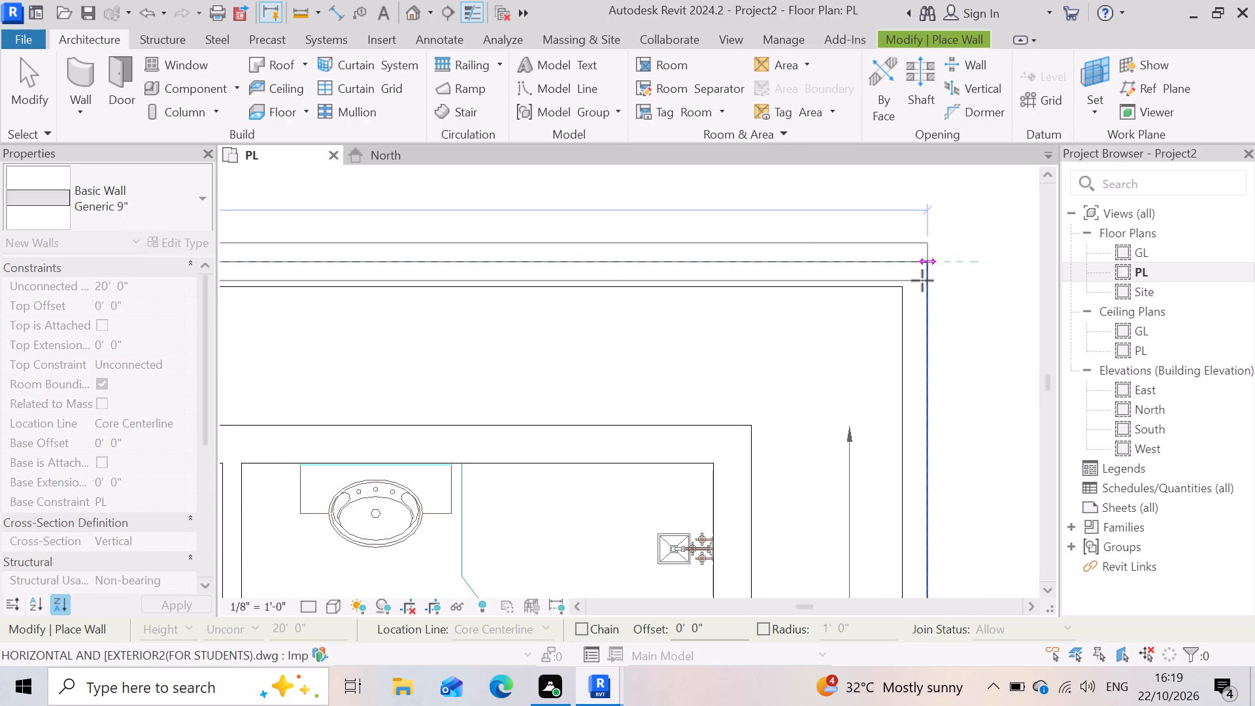
{"action": "left_click", "coordinate": [923, 280]}
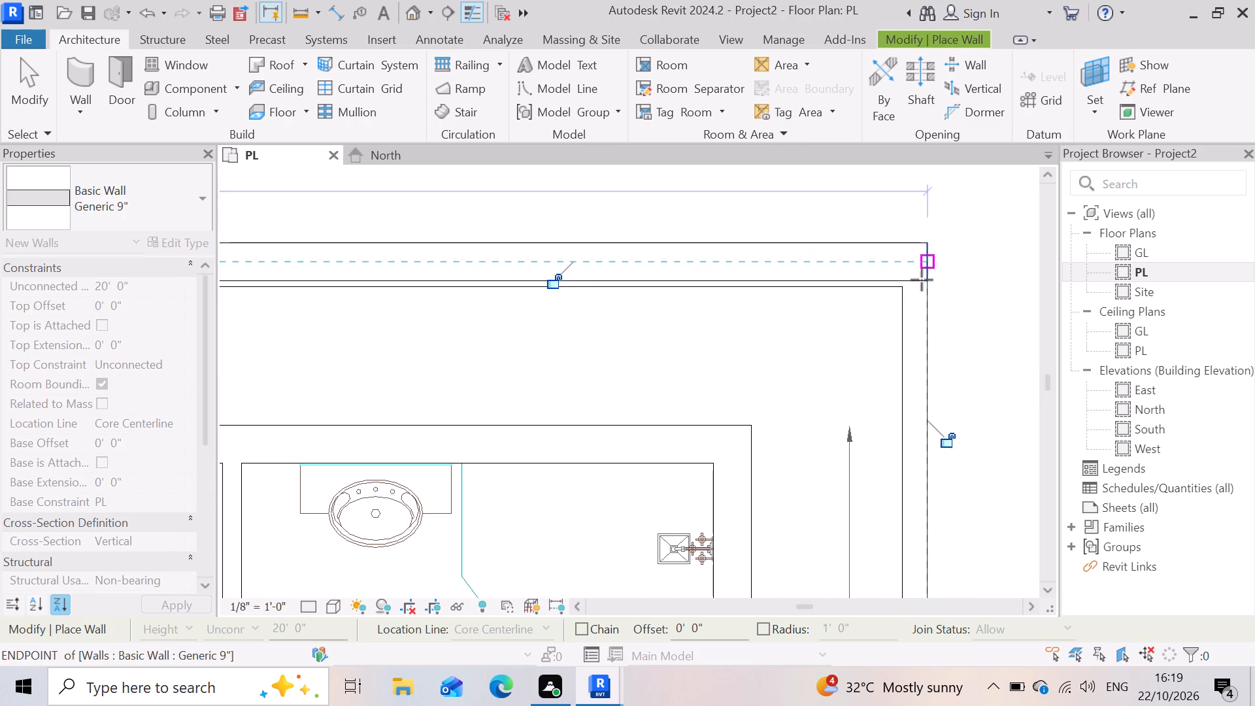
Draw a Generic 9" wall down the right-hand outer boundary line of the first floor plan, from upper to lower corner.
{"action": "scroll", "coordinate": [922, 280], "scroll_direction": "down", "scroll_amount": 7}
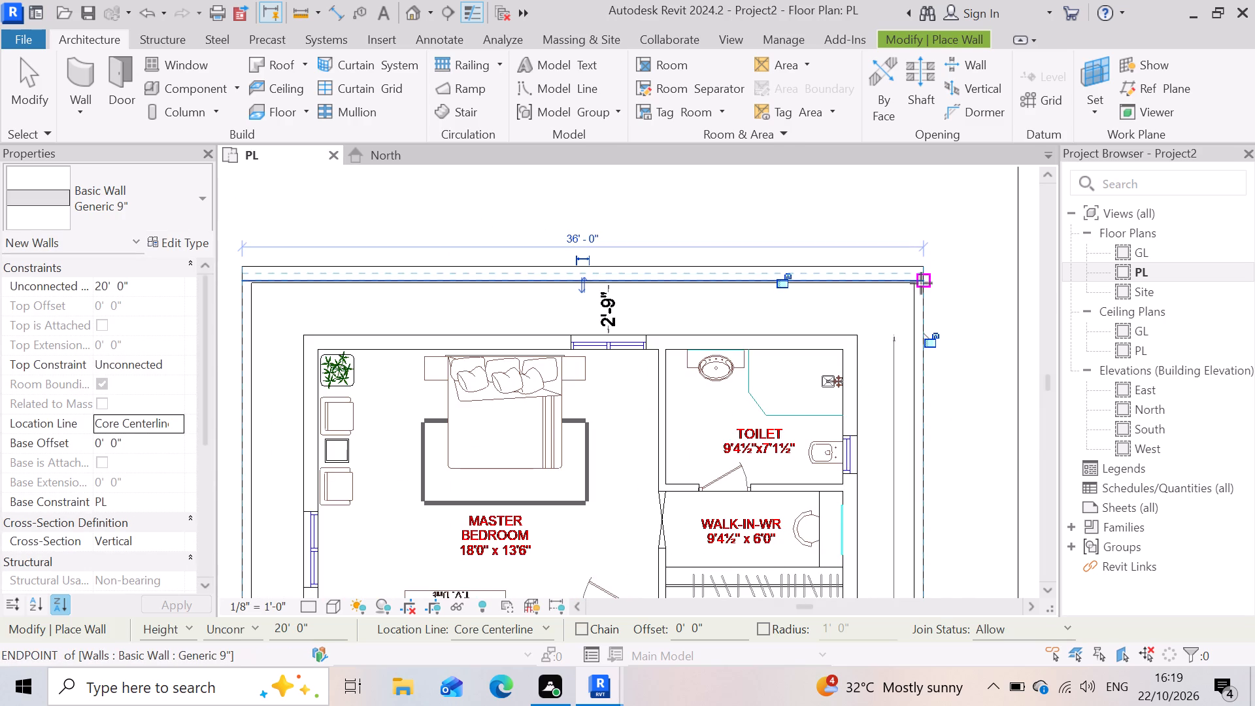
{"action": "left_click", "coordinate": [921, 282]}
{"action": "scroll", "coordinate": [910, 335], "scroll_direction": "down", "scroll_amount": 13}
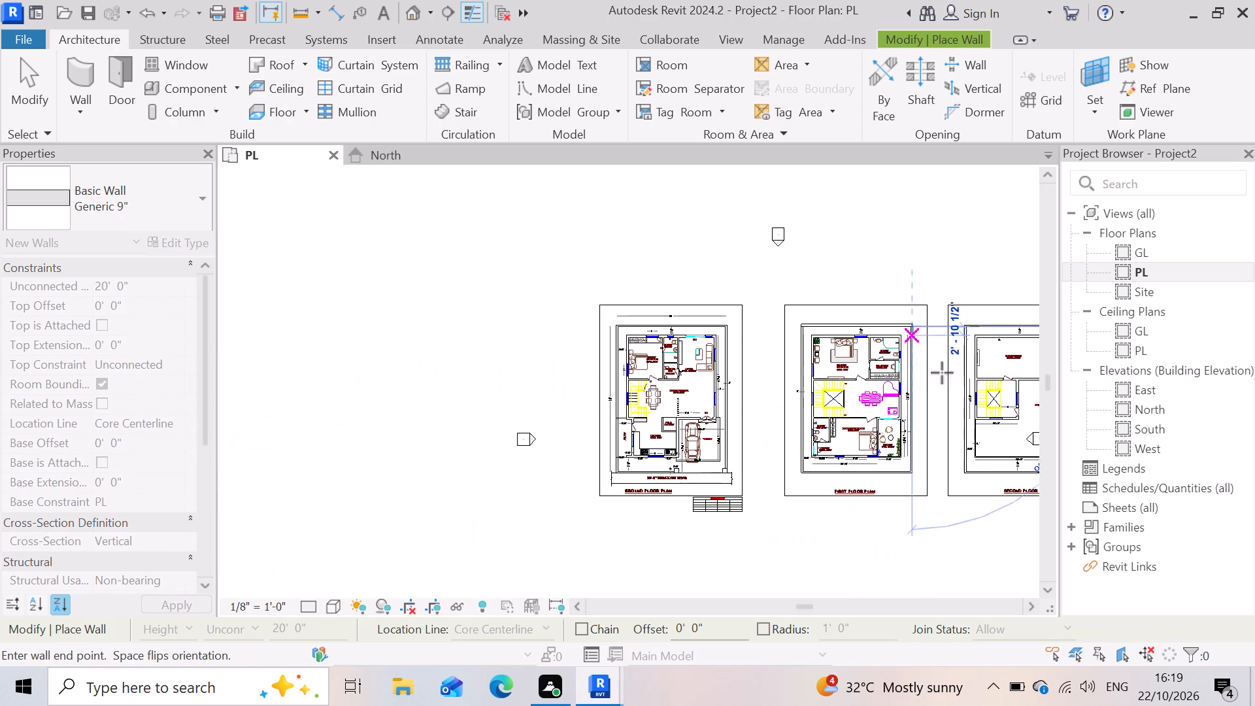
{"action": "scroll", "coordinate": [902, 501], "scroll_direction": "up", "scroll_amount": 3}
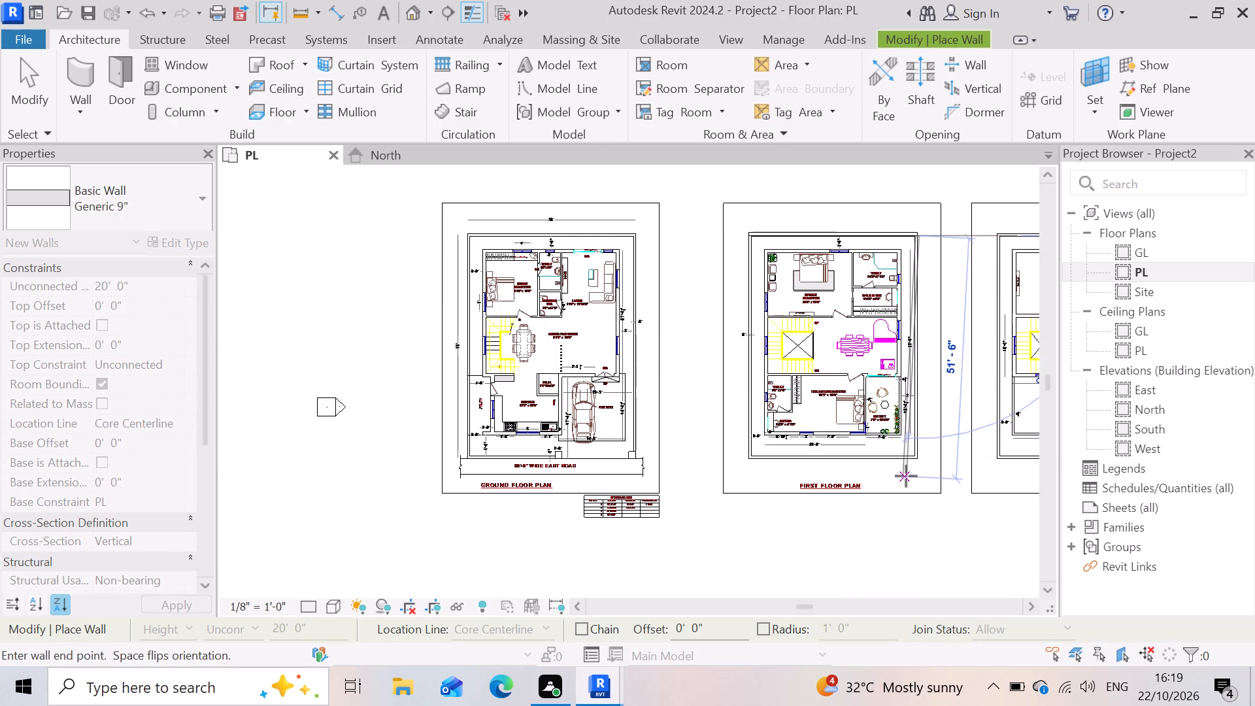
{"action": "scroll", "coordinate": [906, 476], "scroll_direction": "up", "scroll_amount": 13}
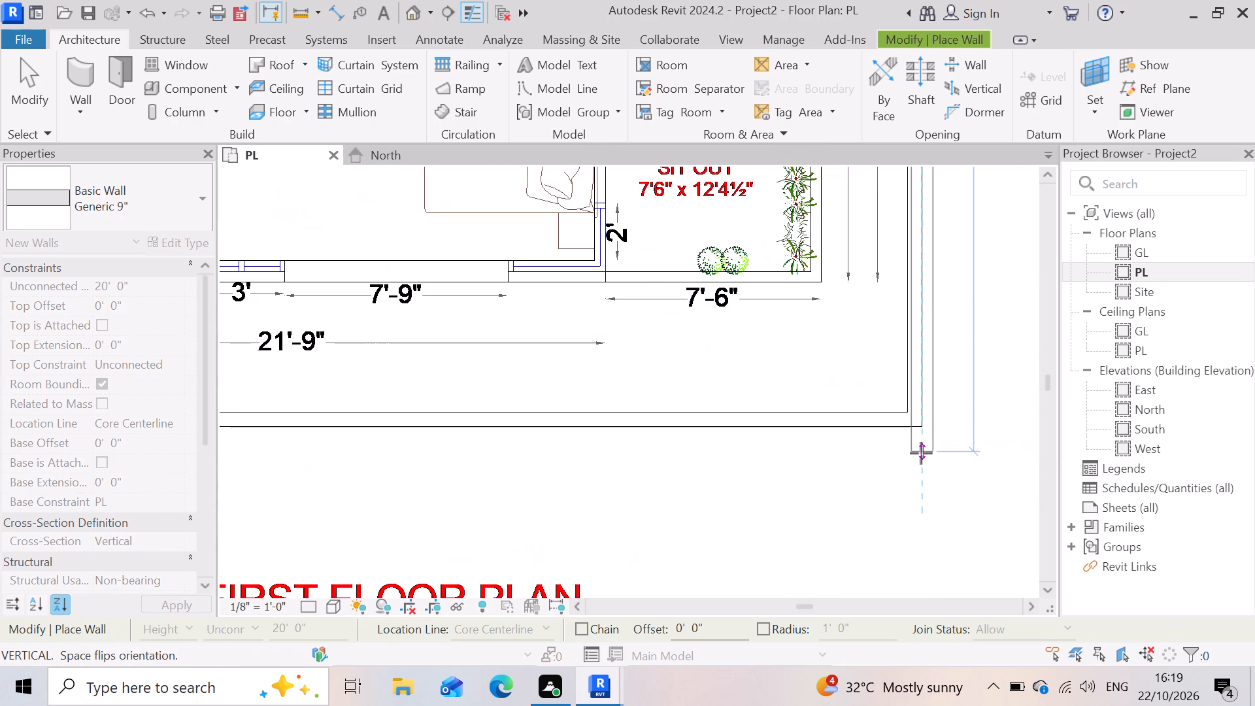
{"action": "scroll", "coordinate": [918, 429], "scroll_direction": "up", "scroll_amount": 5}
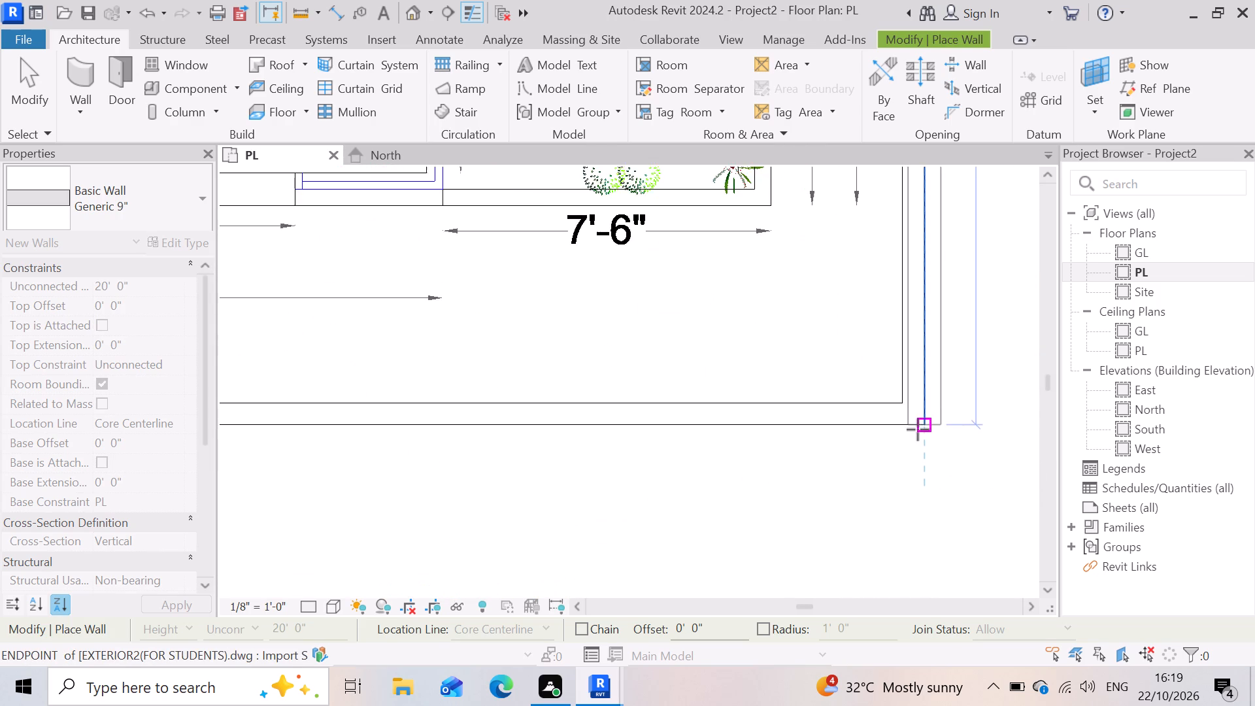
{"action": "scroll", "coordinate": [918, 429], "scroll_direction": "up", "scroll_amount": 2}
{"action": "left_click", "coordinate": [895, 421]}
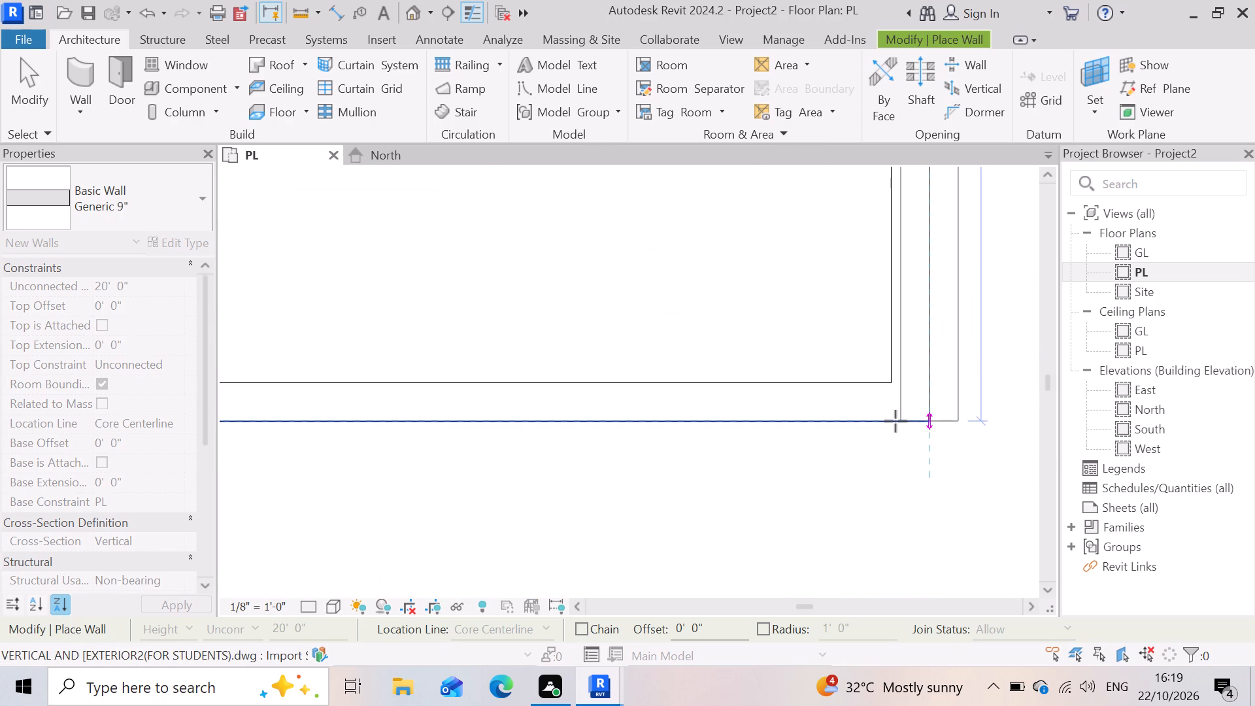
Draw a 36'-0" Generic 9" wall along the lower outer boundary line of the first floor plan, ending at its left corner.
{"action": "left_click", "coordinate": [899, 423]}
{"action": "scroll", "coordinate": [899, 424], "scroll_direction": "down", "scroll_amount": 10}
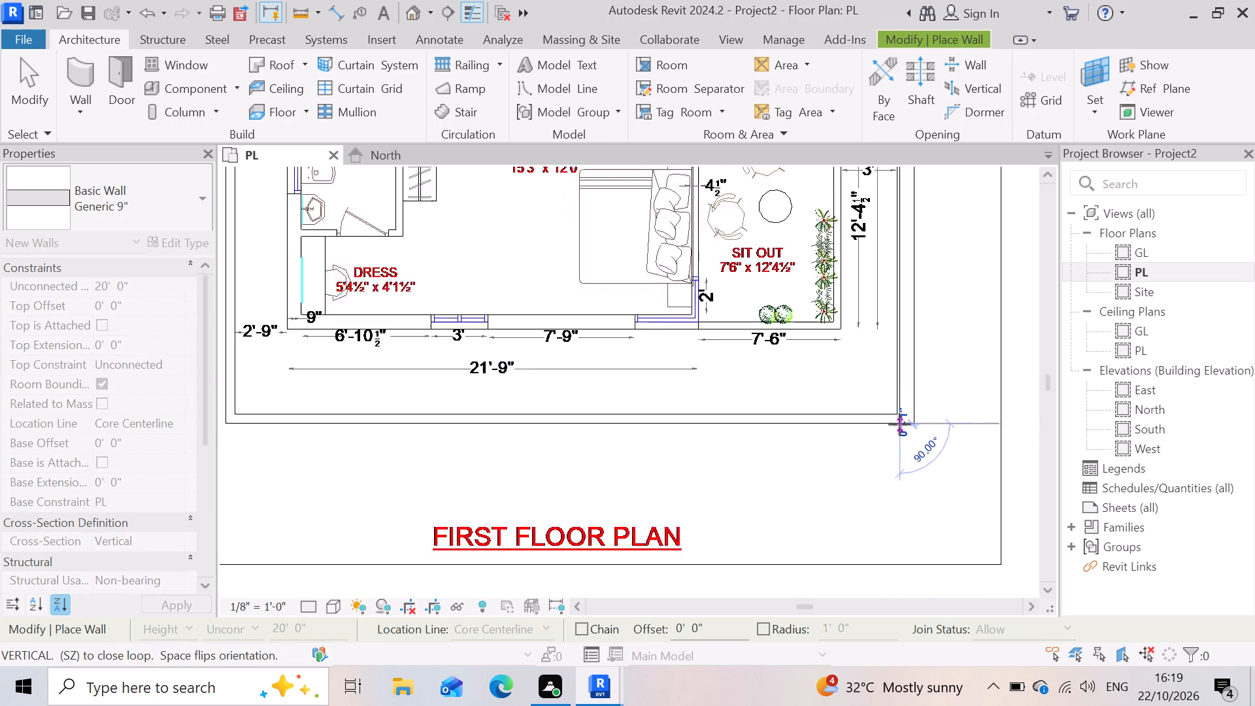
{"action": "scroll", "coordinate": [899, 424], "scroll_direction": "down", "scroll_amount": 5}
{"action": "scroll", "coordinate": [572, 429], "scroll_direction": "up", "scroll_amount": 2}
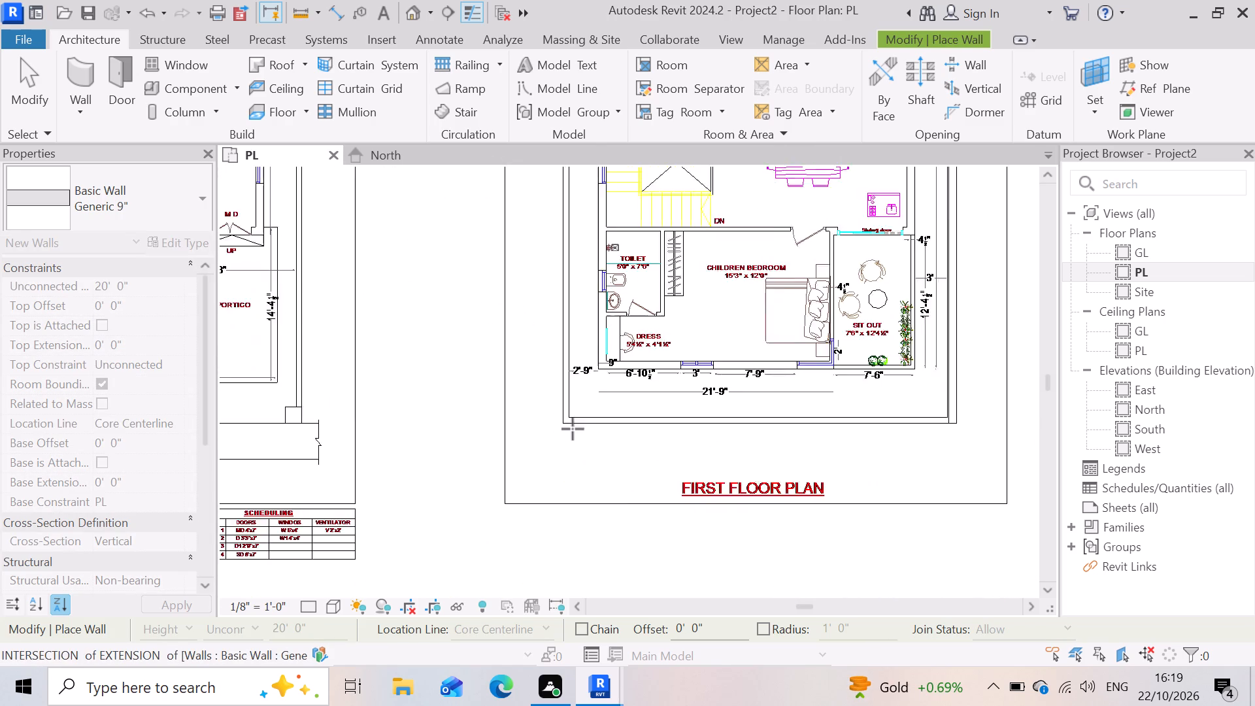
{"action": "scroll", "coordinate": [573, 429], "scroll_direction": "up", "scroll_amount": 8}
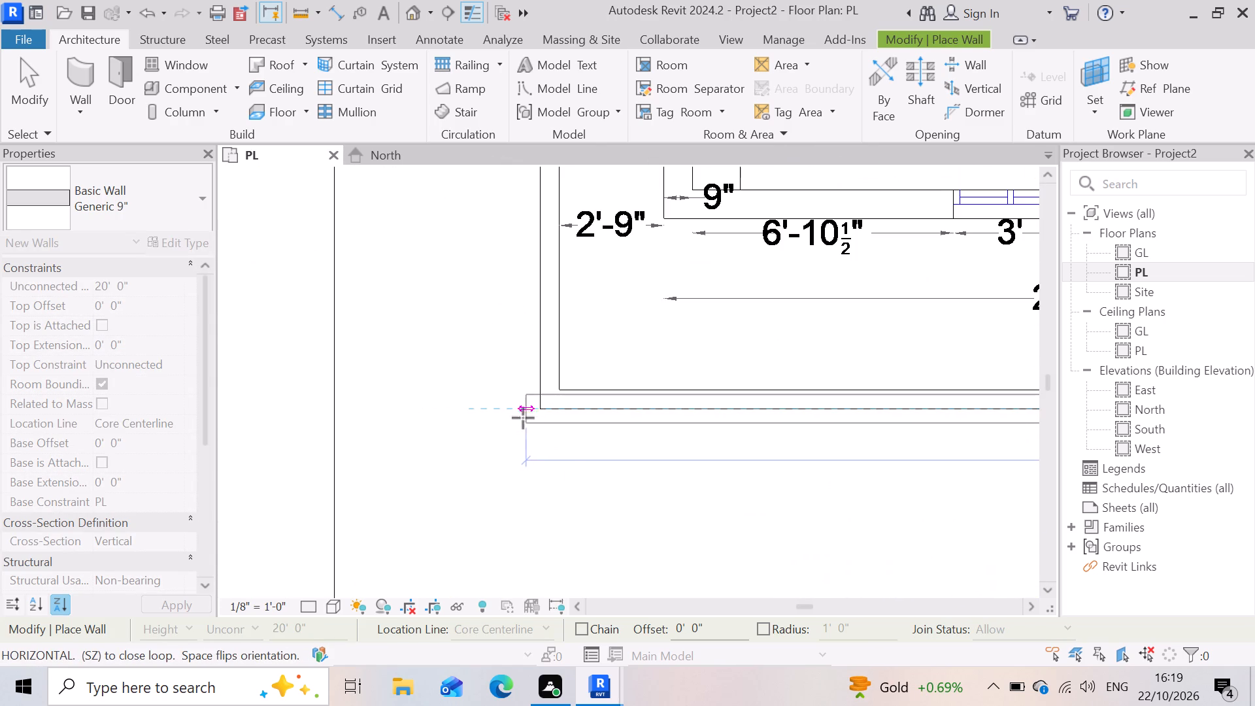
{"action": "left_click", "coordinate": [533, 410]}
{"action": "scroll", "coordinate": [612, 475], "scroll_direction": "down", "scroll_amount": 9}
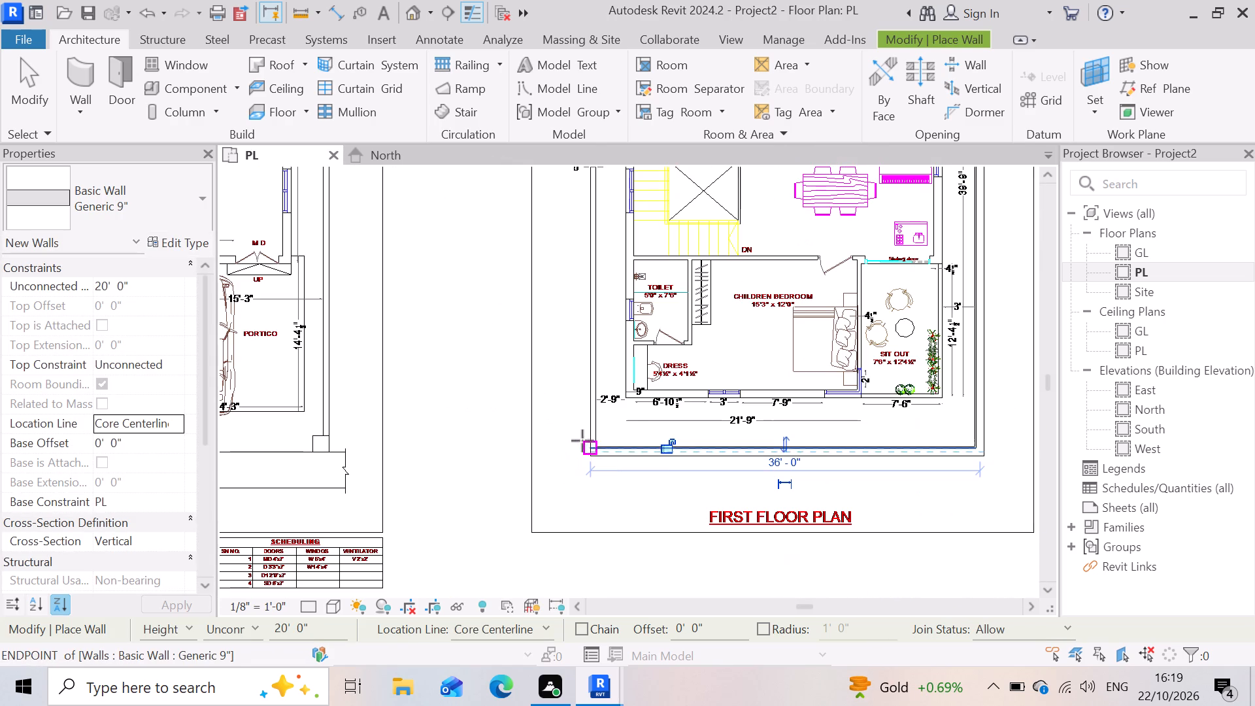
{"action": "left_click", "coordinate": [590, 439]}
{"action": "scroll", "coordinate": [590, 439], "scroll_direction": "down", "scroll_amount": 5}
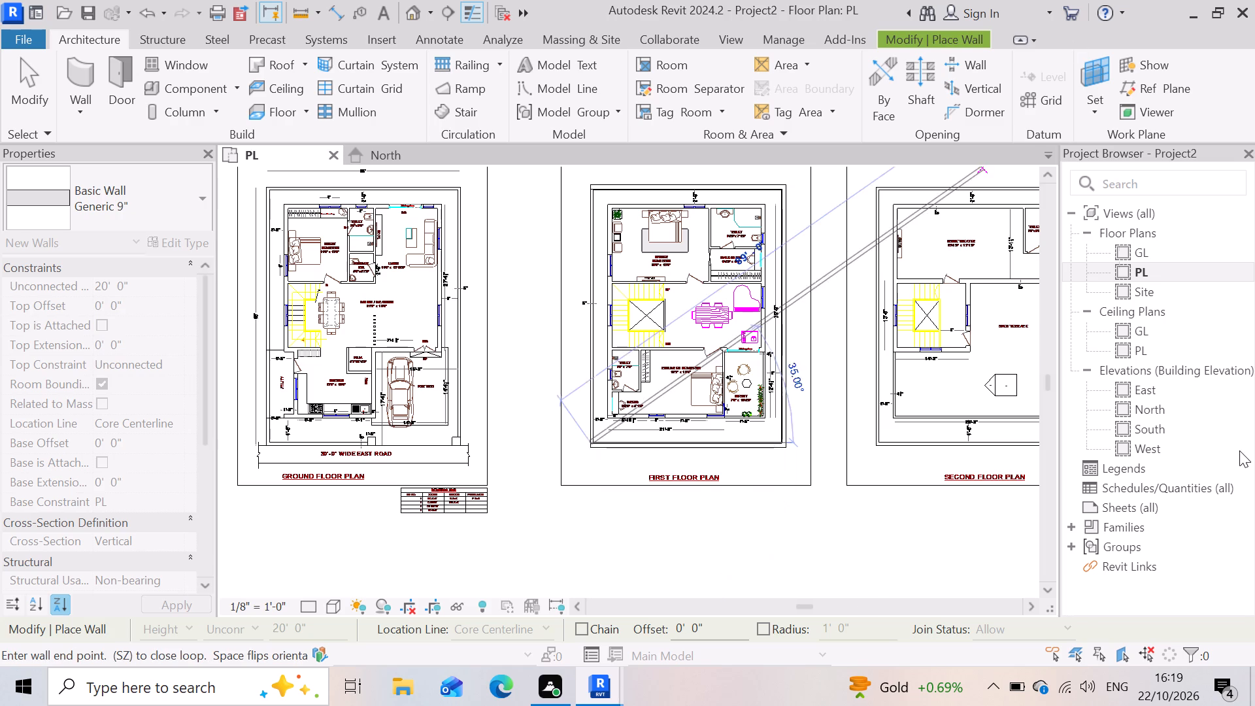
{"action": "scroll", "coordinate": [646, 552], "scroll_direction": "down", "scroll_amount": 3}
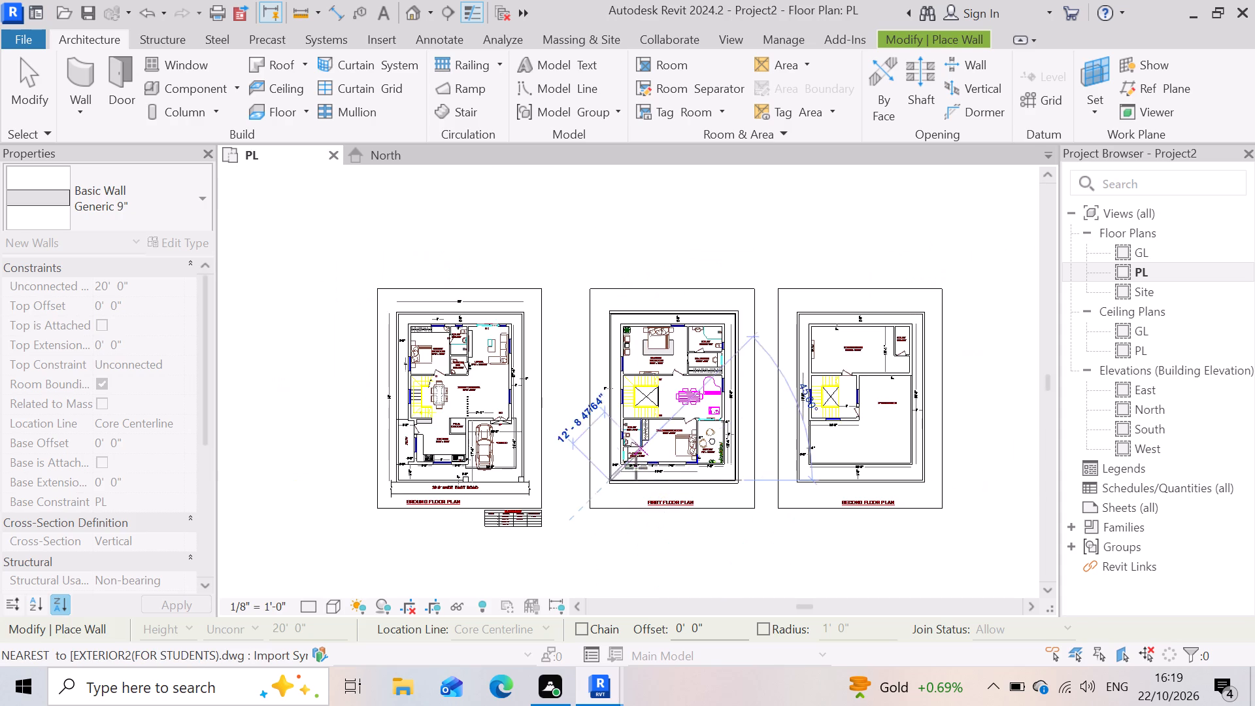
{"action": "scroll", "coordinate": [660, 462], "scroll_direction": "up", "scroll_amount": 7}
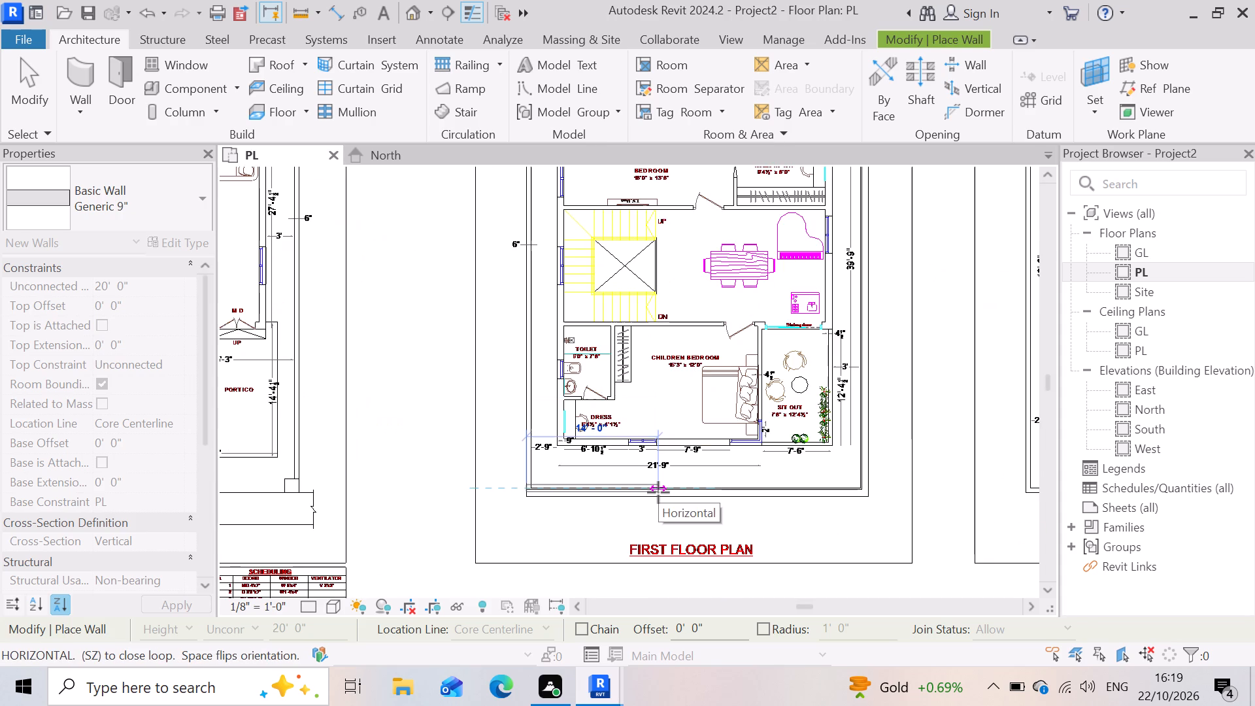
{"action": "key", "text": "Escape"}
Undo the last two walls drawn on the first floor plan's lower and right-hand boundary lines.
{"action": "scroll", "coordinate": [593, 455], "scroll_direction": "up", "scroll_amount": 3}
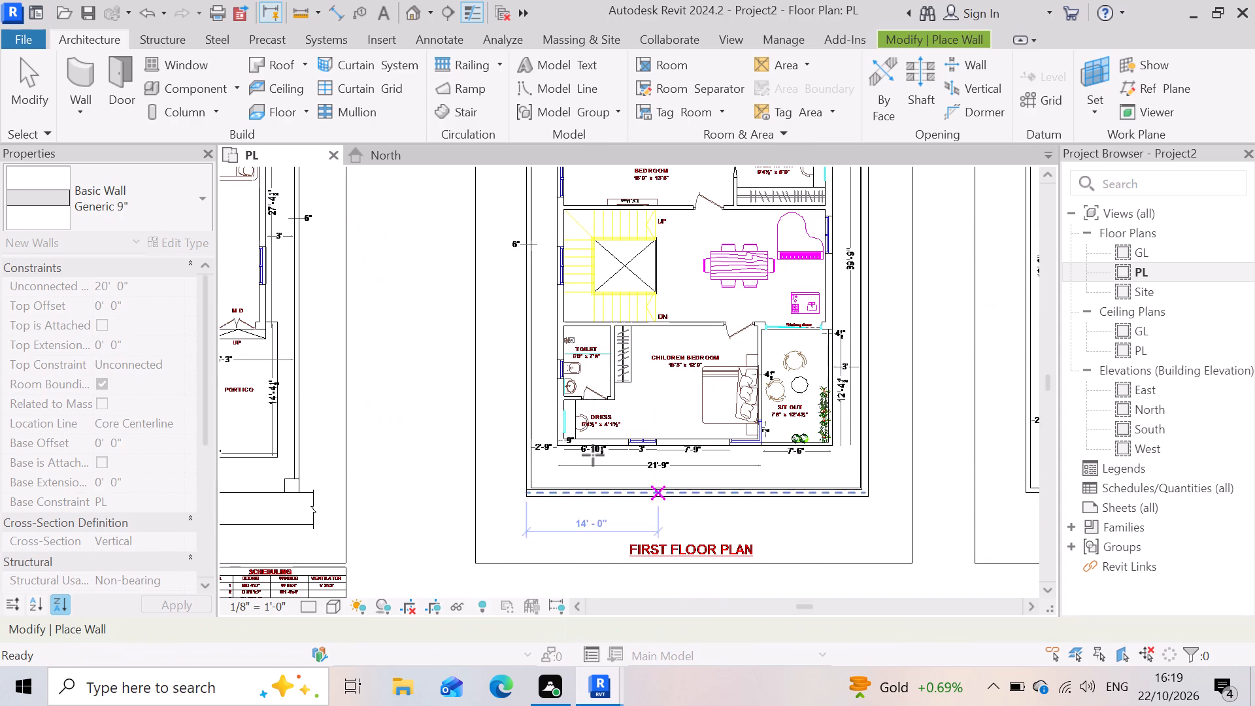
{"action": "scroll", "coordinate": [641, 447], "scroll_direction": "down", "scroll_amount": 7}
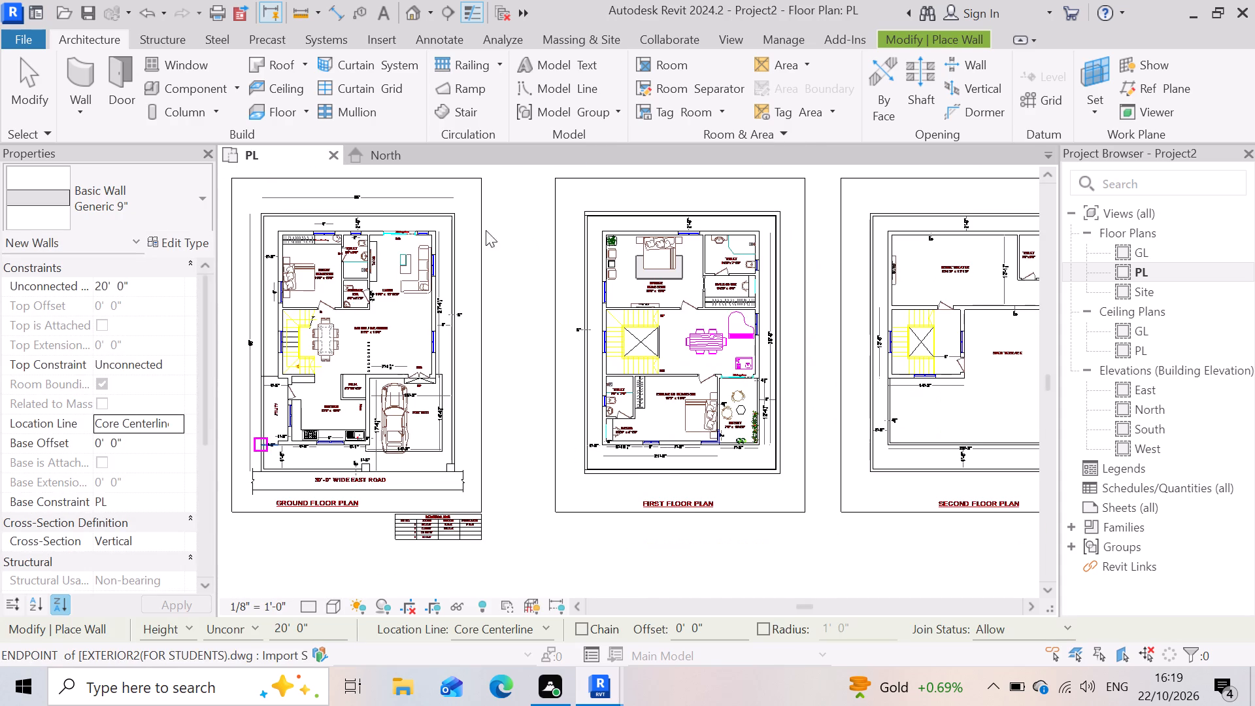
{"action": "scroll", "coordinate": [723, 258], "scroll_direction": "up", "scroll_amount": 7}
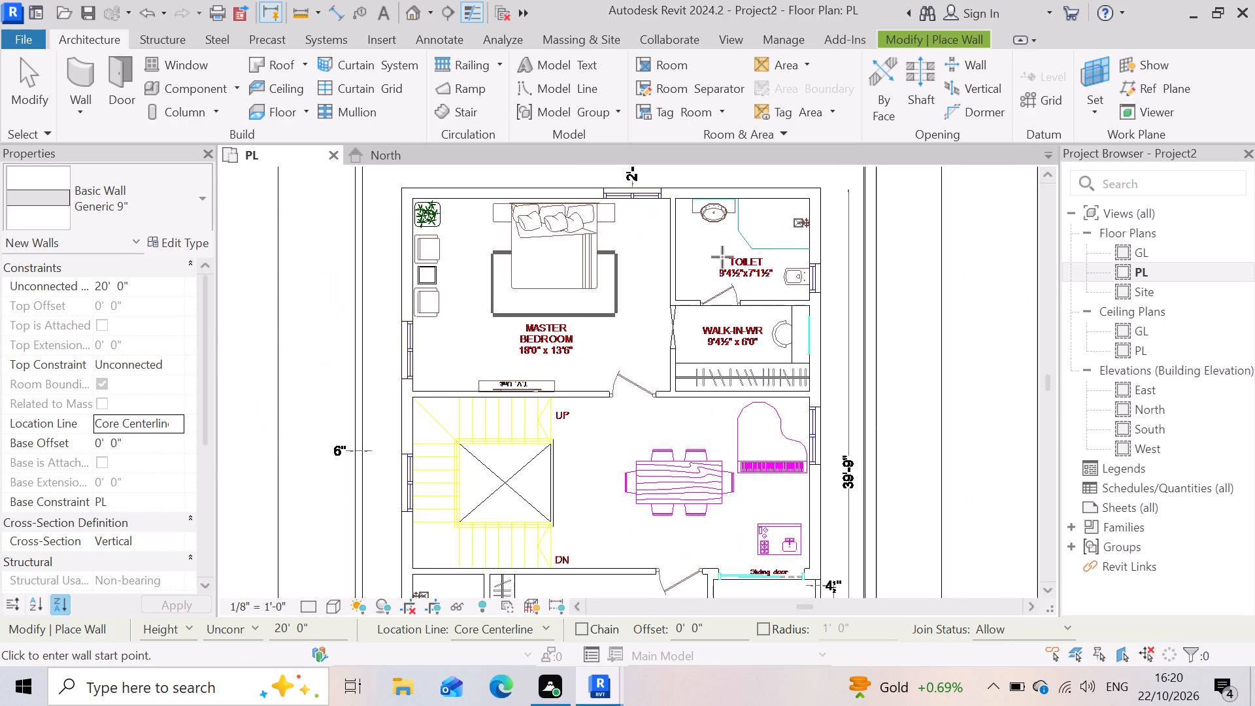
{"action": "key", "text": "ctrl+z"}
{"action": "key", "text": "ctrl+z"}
Draw a 29'-3" Generic 9" wall on the house's outer line above the master bedroom and toilet in the first floor plan.
{"action": "scroll", "coordinate": [717, 267], "scroll_direction": "down", "scroll_amount": 4}
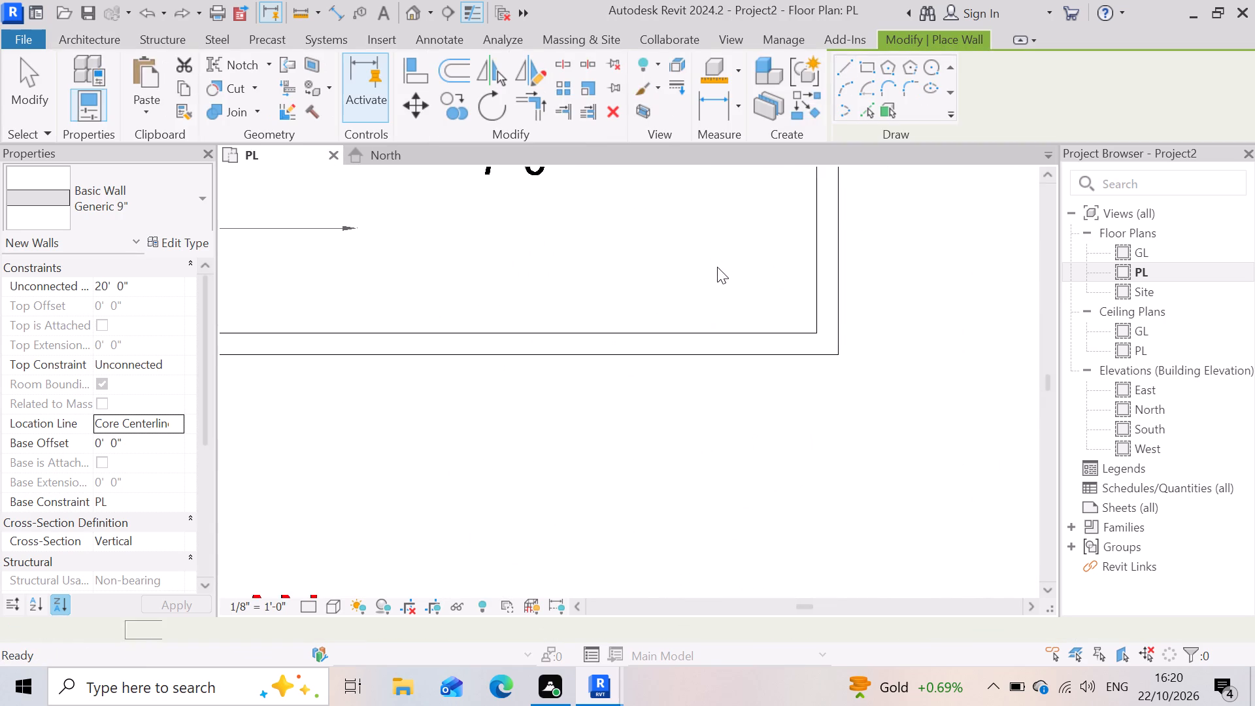
{"action": "scroll", "coordinate": [717, 267], "scroll_direction": "down", "scroll_amount": 15}
{"action": "scroll", "coordinate": [719, 346], "scroll_direction": "down", "scroll_amount": 3}
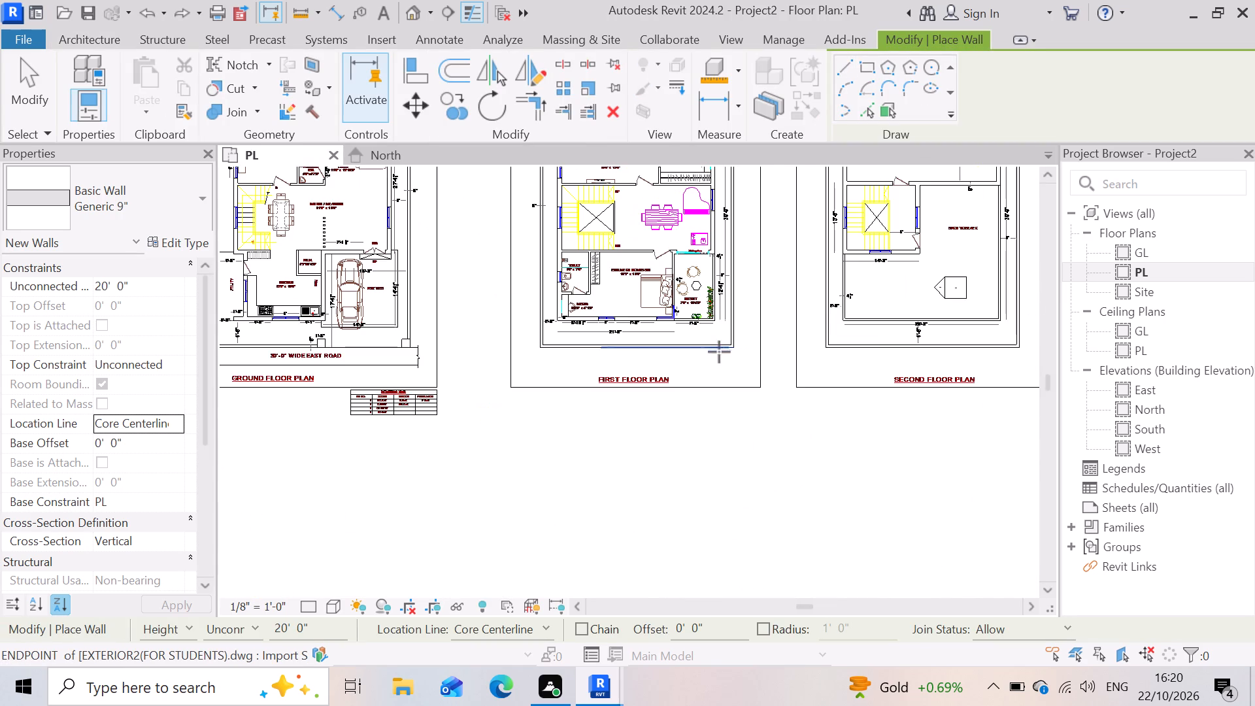
{"action": "scroll", "coordinate": [711, 381], "scroll_direction": "down", "scroll_amount": 4}
{"action": "scroll", "coordinate": [684, 271], "scroll_direction": "up", "scroll_amount": 5}
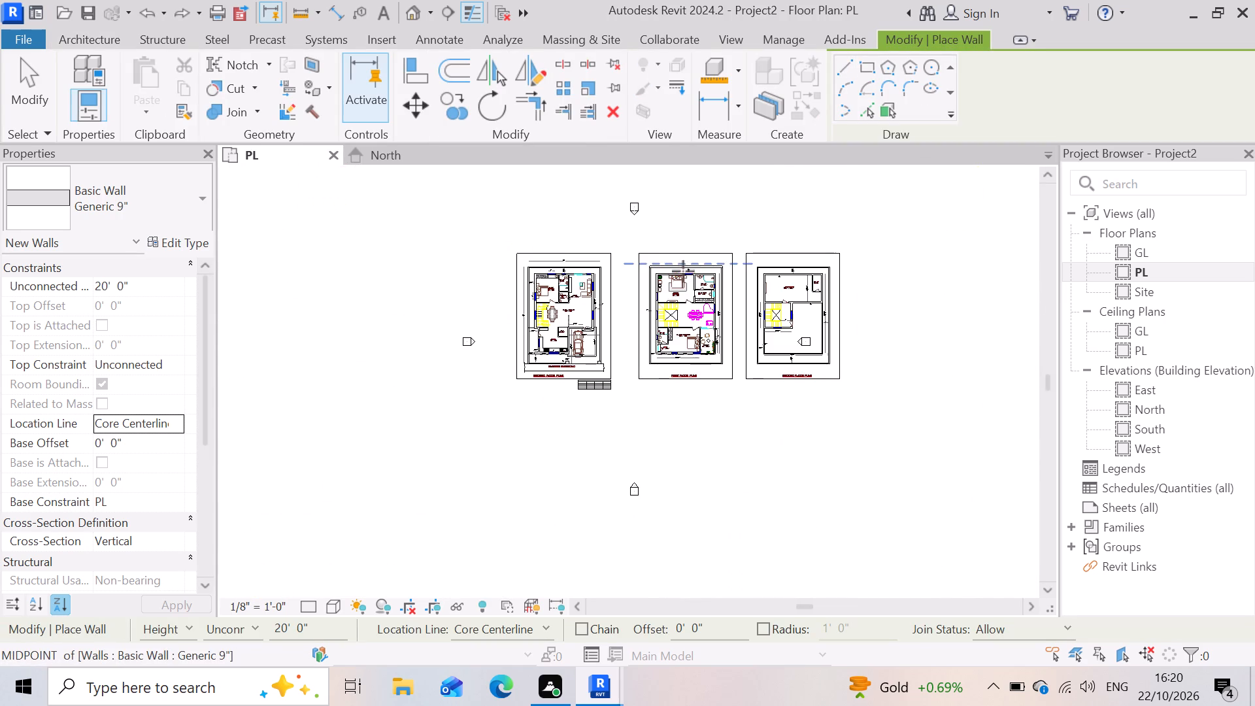
{"action": "scroll", "coordinate": [683, 271], "scroll_direction": "up", "scroll_amount": 7}
{"action": "scroll", "coordinate": [571, 284], "scroll_direction": "up", "scroll_amount": 7}
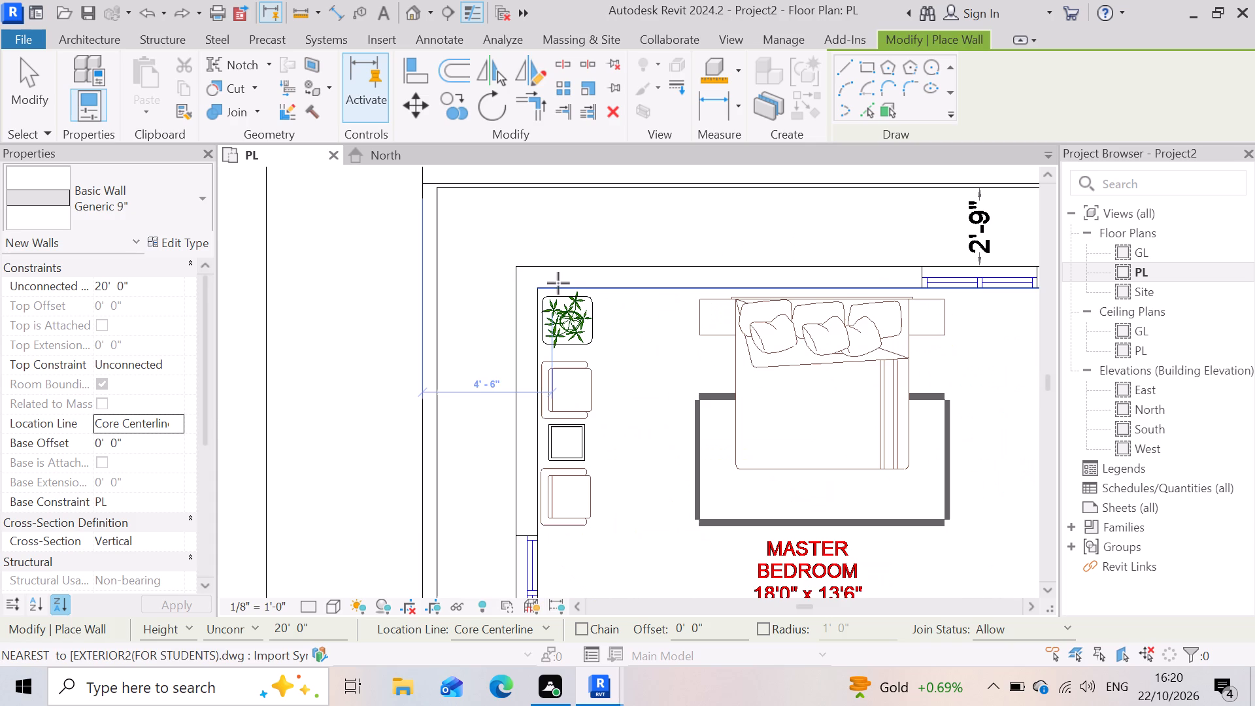
{"action": "left_click", "coordinate": [512, 268]}
{"action": "scroll", "coordinate": [554, 319], "scroll_direction": "down", "scroll_amount": 7}
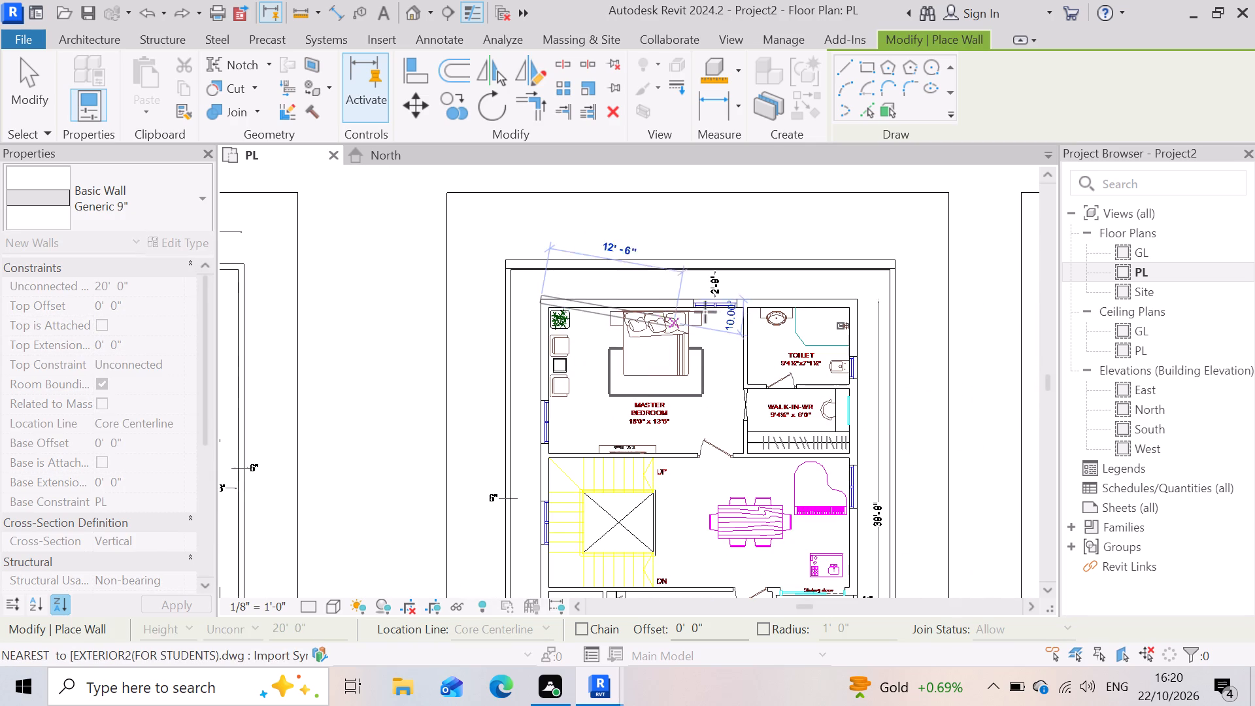
{"action": "scroll", "coordinate": [761, 314], "scroll_direction": "up", "scroll_amount": 3}
{"action": "scroll", "coordinate": [913, 297], "scroll_direction": "up", "scroll_amount": 7}
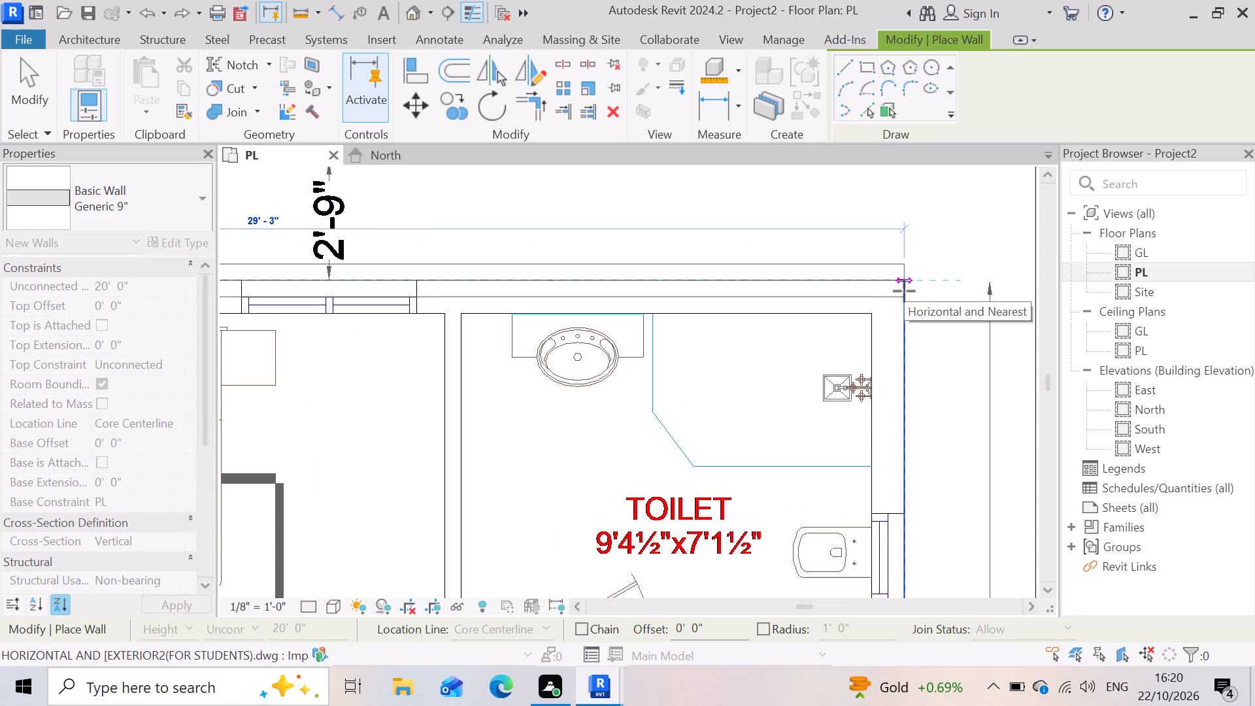
{"action": "key", "text": "space"}
{"action": "key", "text": "space"}
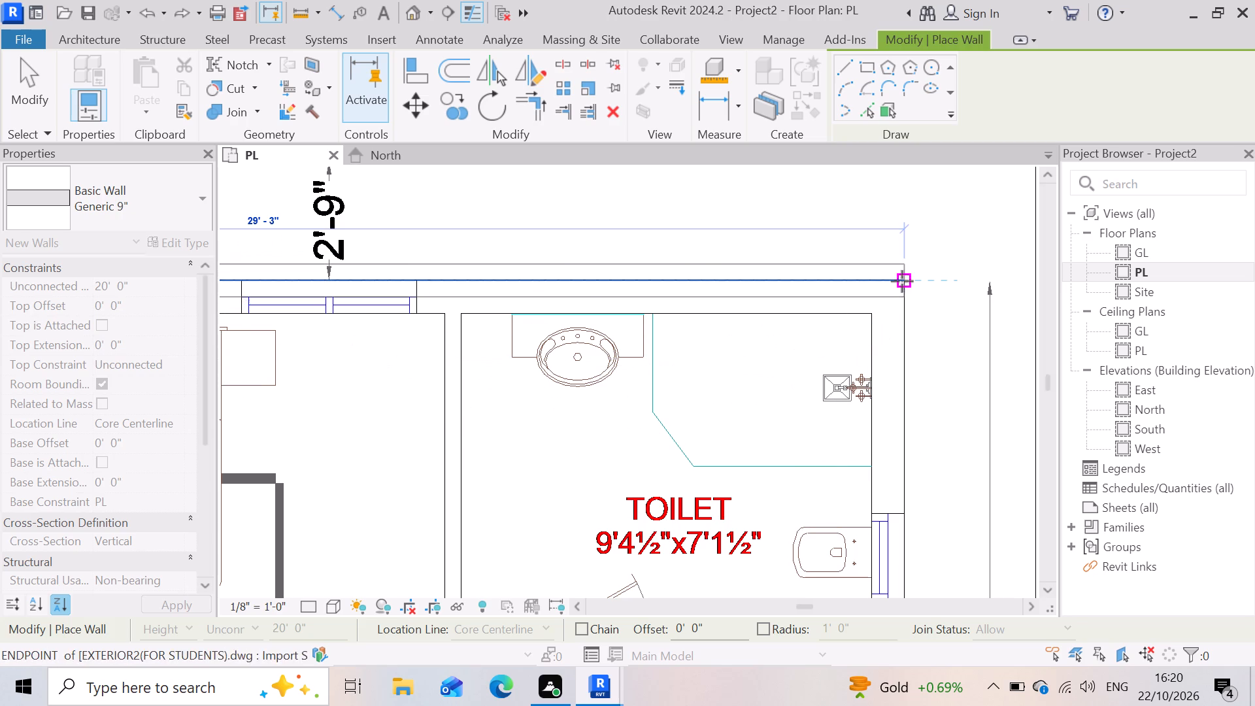
{"action": "left_click", "coordinate": [909, 287]}
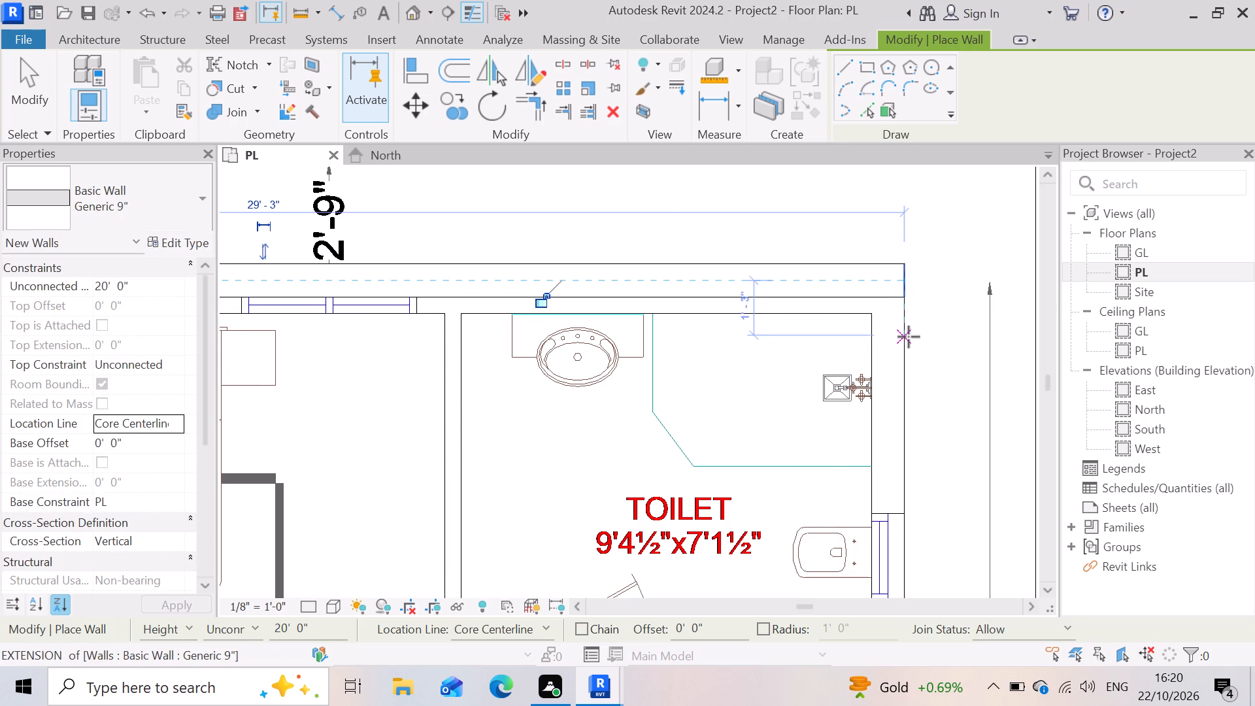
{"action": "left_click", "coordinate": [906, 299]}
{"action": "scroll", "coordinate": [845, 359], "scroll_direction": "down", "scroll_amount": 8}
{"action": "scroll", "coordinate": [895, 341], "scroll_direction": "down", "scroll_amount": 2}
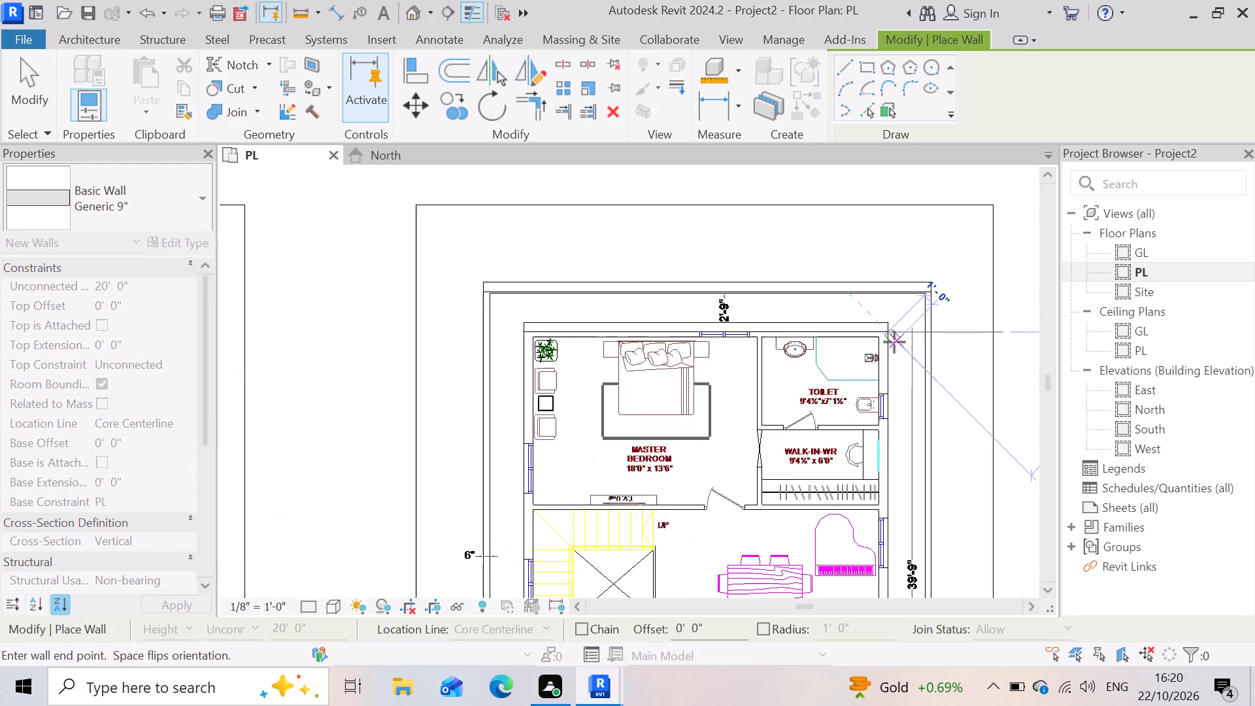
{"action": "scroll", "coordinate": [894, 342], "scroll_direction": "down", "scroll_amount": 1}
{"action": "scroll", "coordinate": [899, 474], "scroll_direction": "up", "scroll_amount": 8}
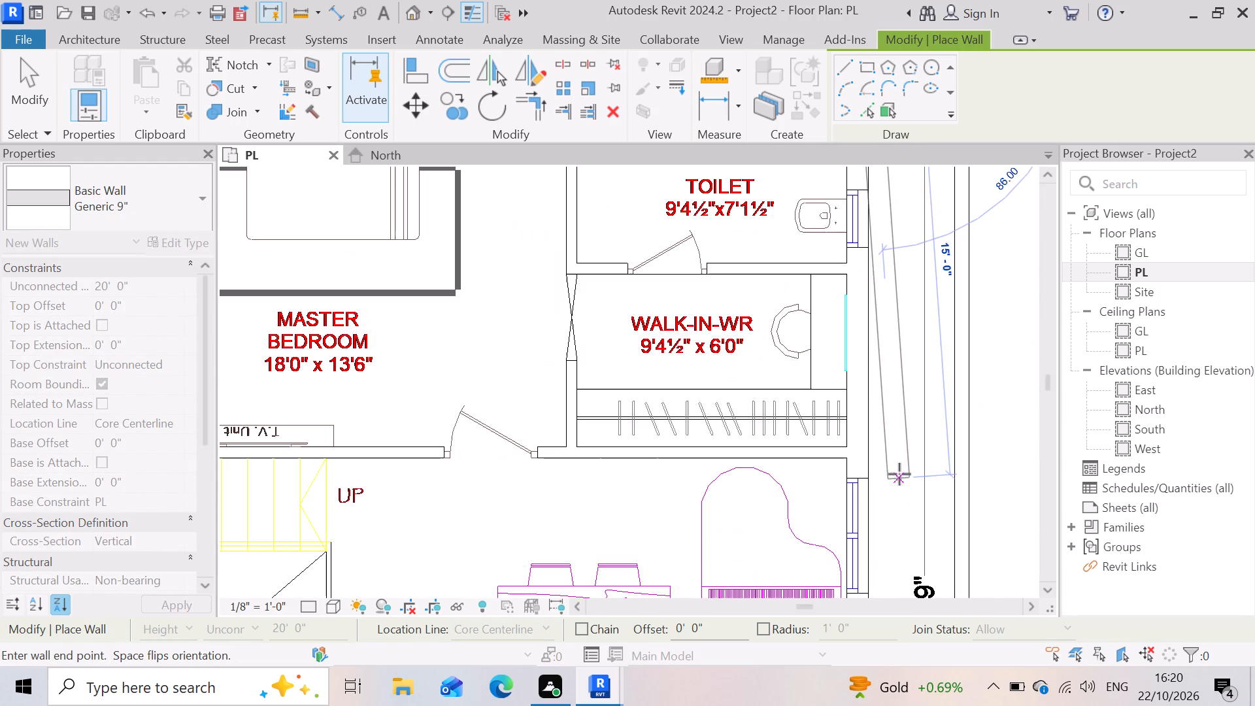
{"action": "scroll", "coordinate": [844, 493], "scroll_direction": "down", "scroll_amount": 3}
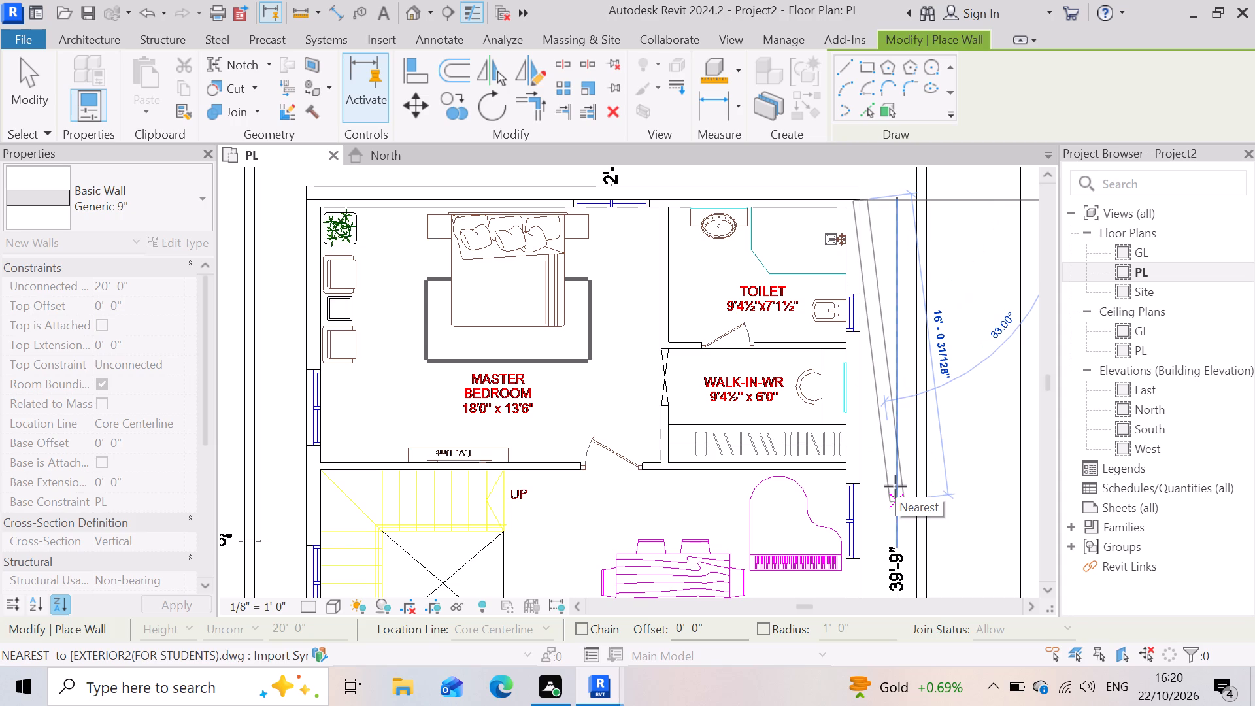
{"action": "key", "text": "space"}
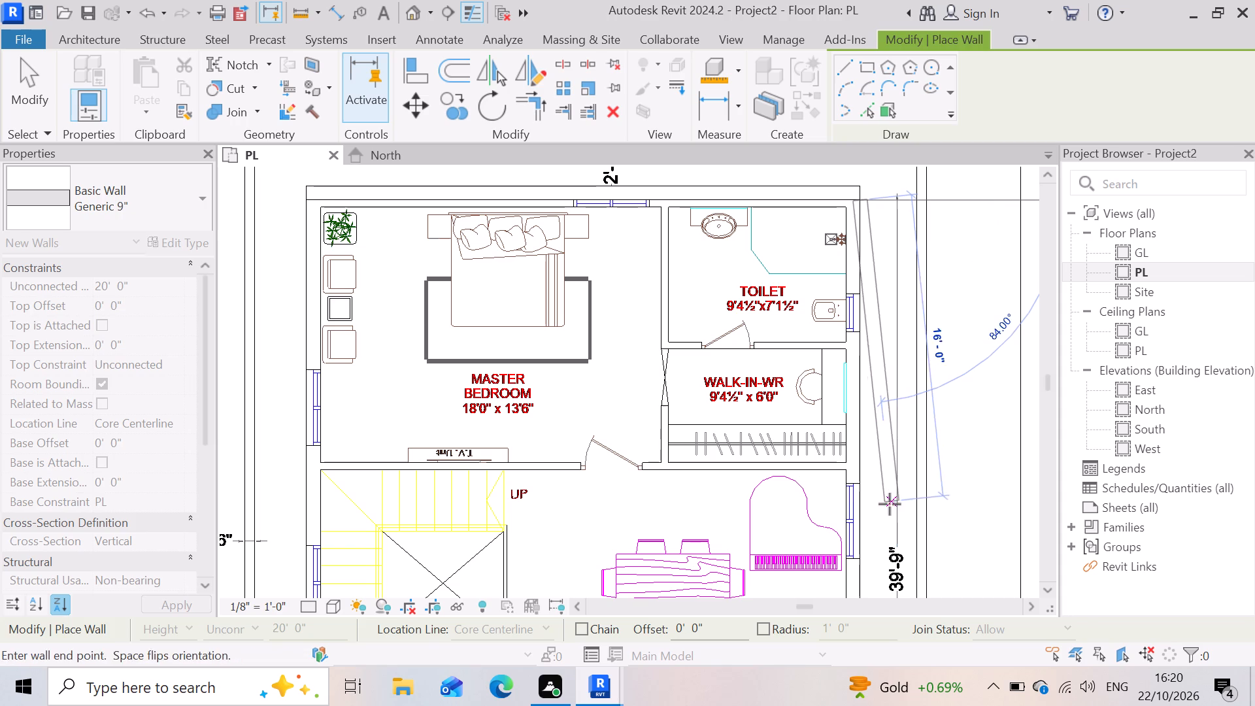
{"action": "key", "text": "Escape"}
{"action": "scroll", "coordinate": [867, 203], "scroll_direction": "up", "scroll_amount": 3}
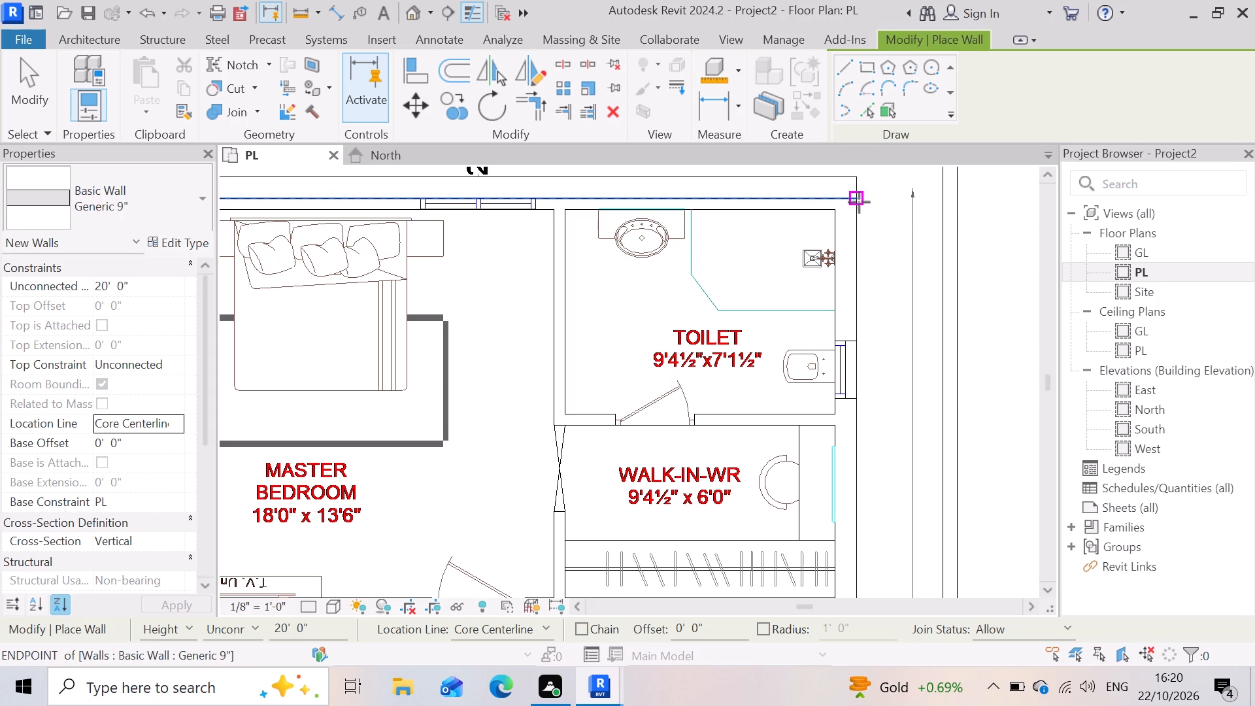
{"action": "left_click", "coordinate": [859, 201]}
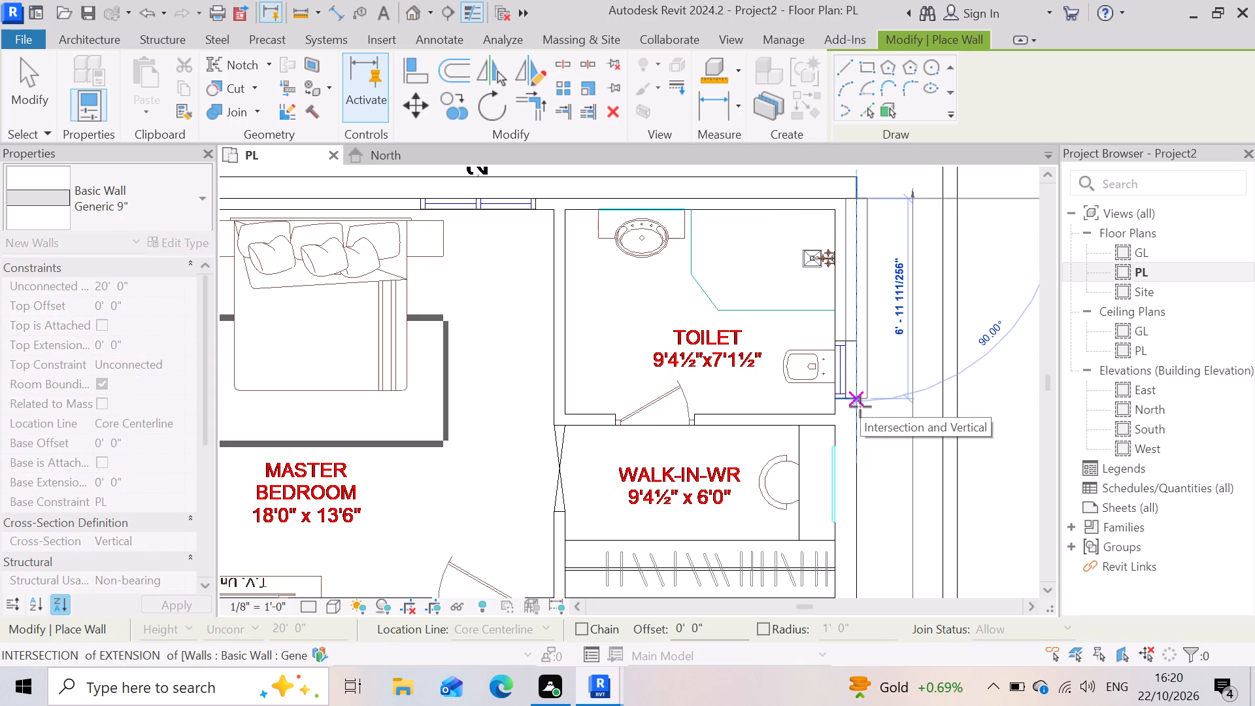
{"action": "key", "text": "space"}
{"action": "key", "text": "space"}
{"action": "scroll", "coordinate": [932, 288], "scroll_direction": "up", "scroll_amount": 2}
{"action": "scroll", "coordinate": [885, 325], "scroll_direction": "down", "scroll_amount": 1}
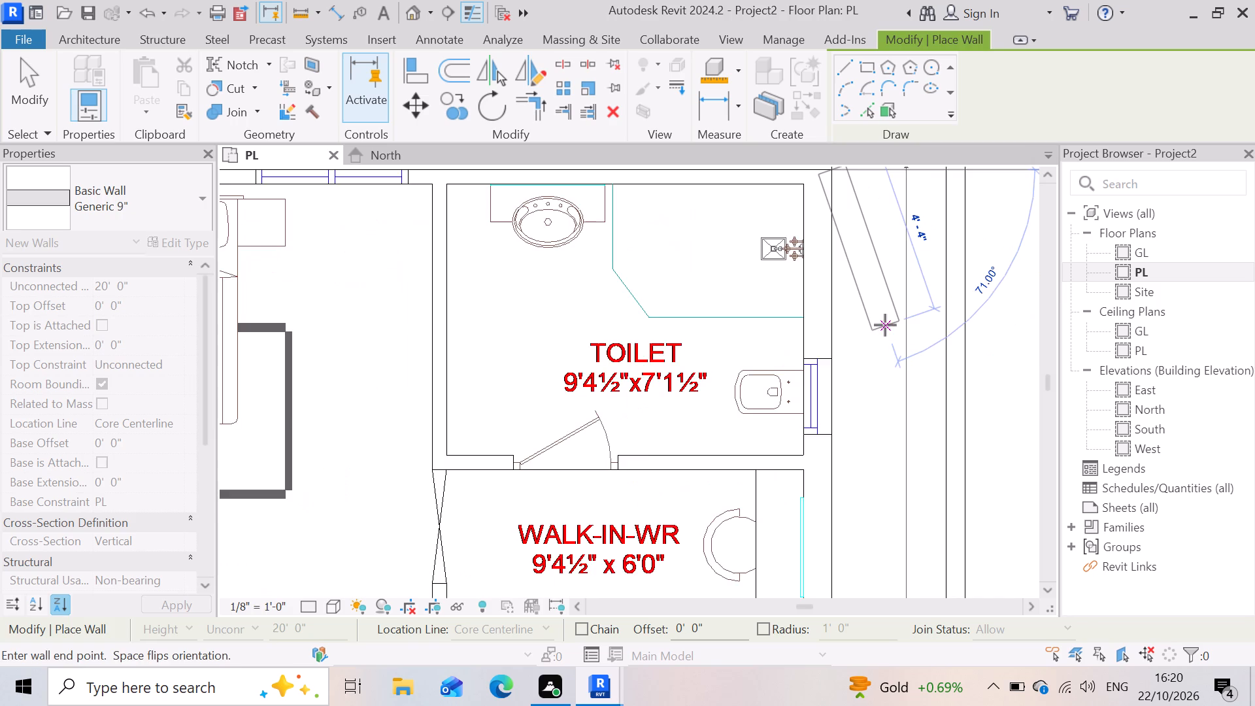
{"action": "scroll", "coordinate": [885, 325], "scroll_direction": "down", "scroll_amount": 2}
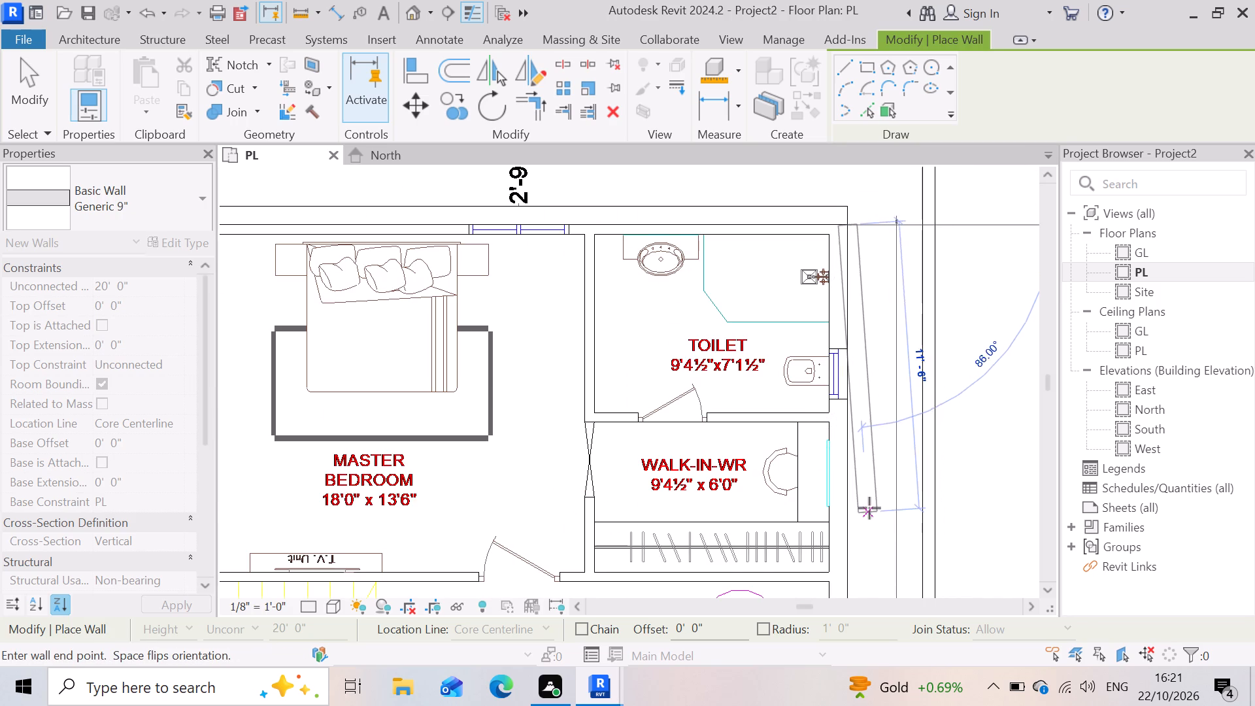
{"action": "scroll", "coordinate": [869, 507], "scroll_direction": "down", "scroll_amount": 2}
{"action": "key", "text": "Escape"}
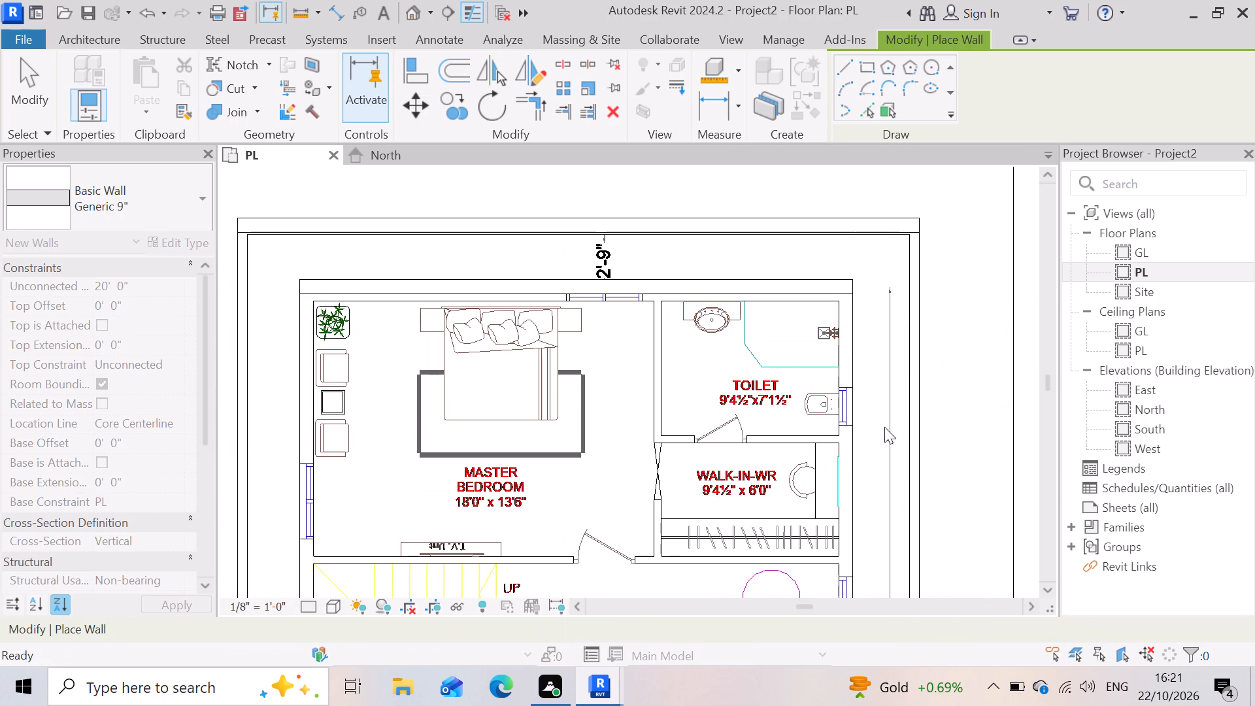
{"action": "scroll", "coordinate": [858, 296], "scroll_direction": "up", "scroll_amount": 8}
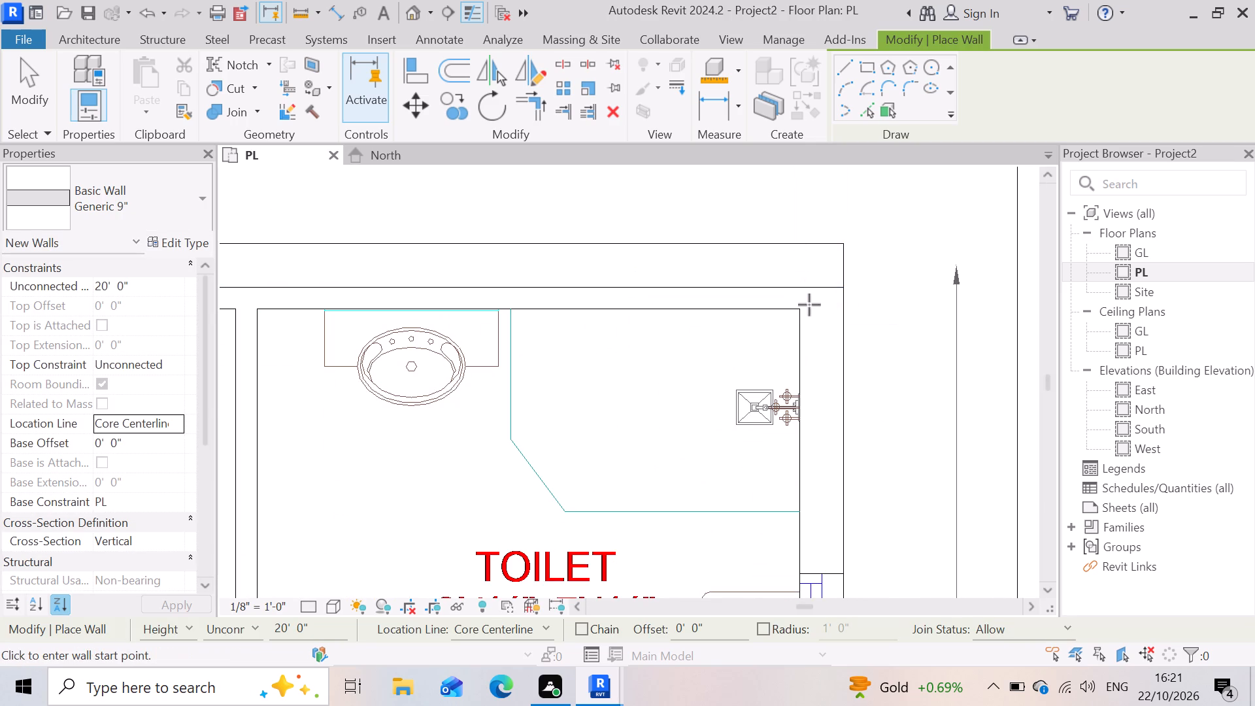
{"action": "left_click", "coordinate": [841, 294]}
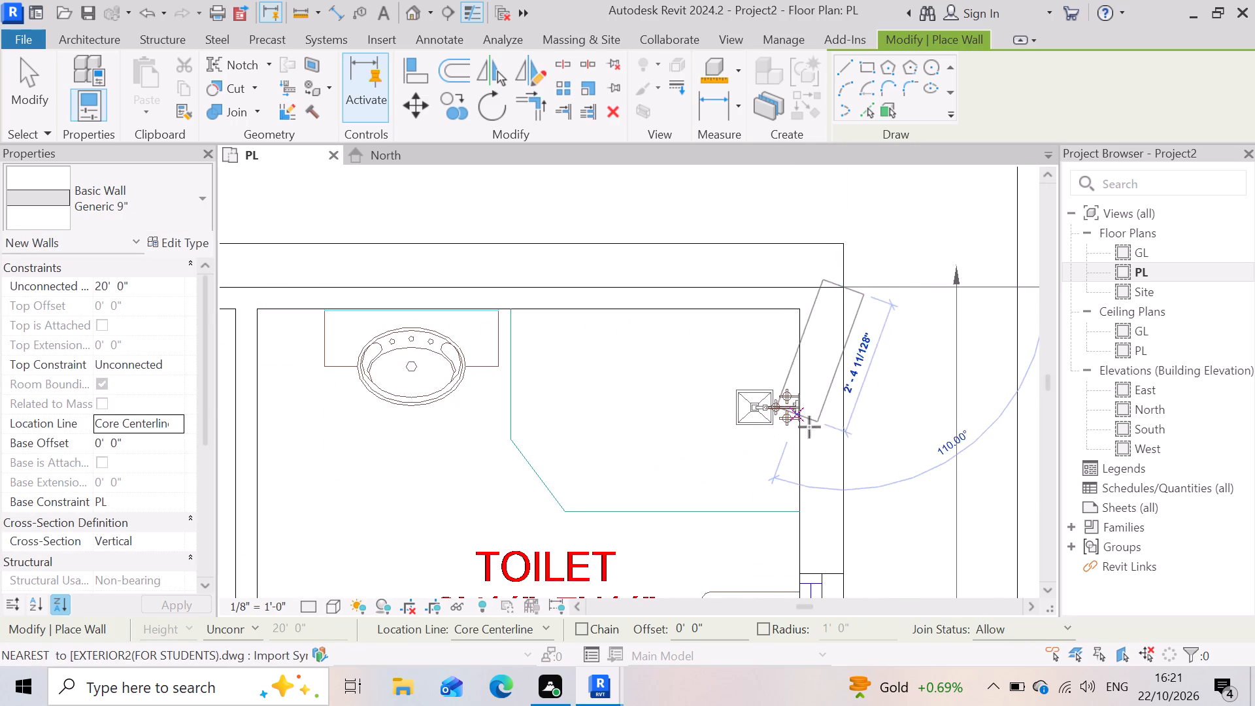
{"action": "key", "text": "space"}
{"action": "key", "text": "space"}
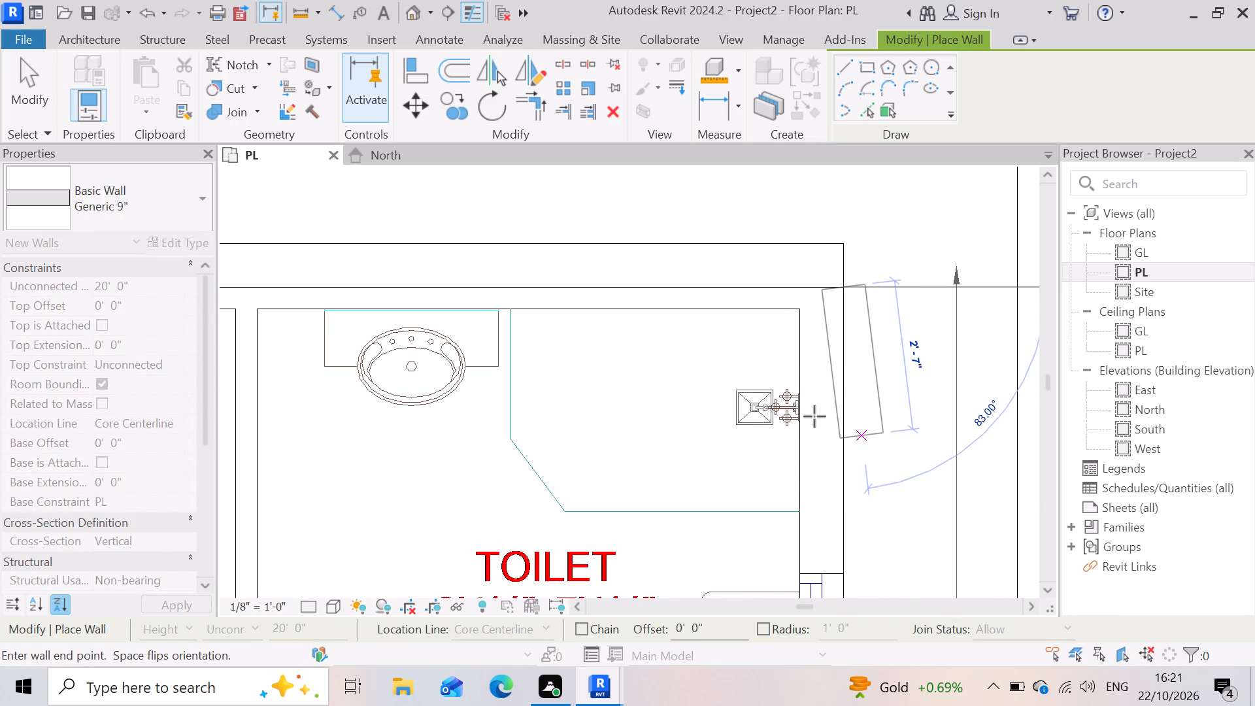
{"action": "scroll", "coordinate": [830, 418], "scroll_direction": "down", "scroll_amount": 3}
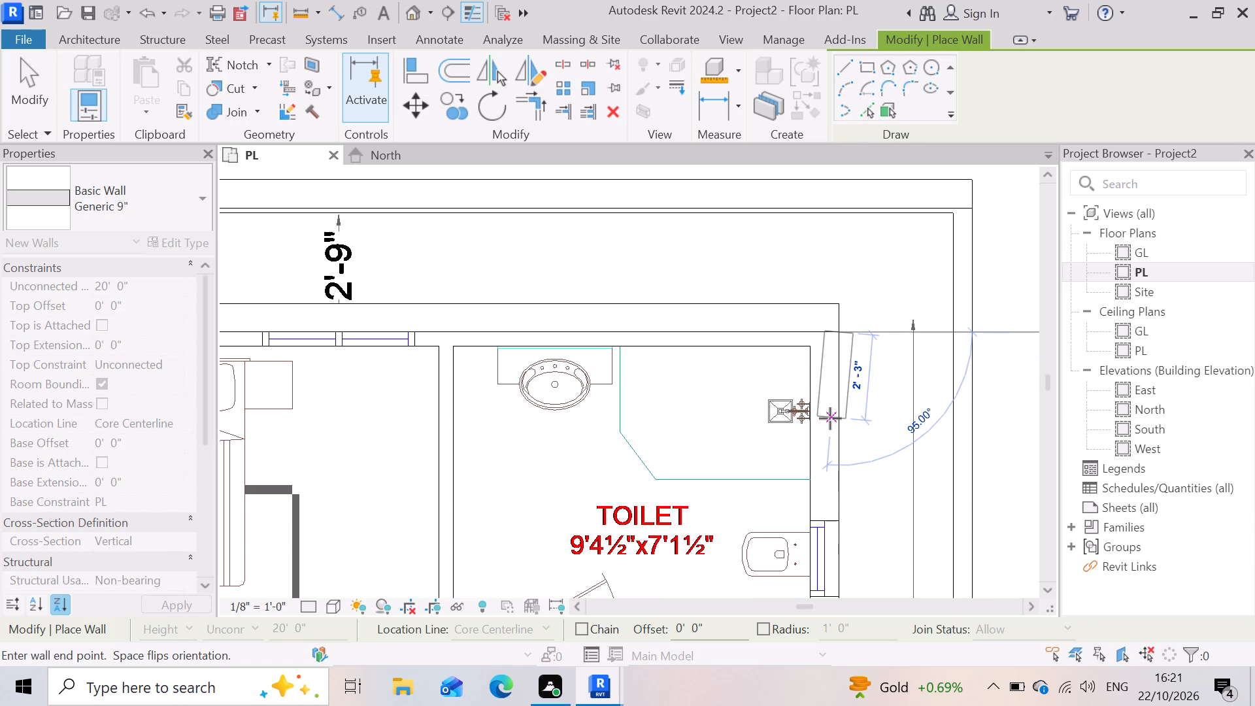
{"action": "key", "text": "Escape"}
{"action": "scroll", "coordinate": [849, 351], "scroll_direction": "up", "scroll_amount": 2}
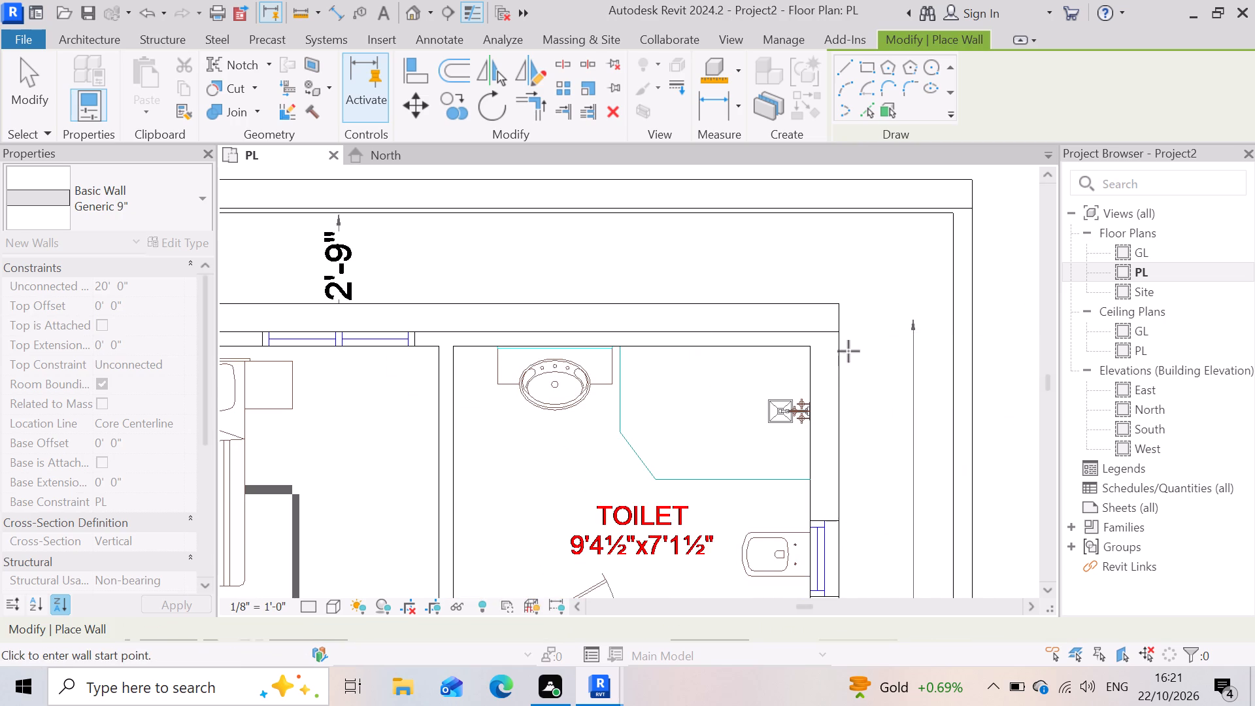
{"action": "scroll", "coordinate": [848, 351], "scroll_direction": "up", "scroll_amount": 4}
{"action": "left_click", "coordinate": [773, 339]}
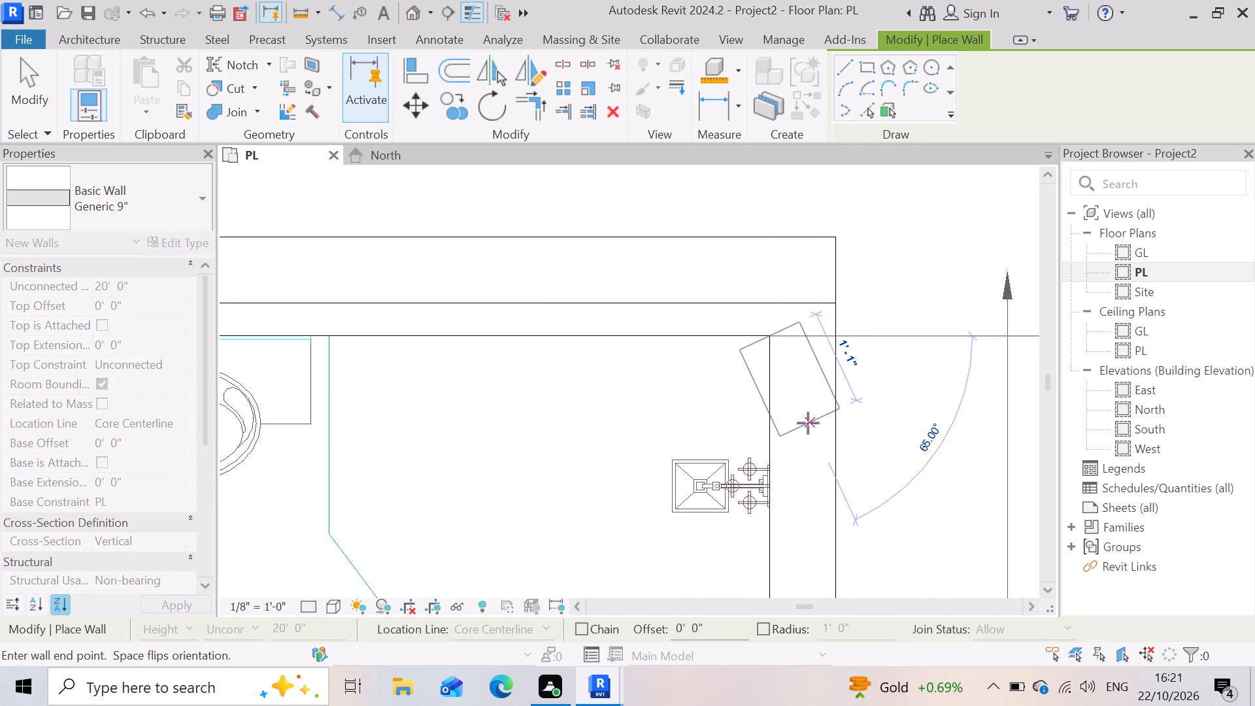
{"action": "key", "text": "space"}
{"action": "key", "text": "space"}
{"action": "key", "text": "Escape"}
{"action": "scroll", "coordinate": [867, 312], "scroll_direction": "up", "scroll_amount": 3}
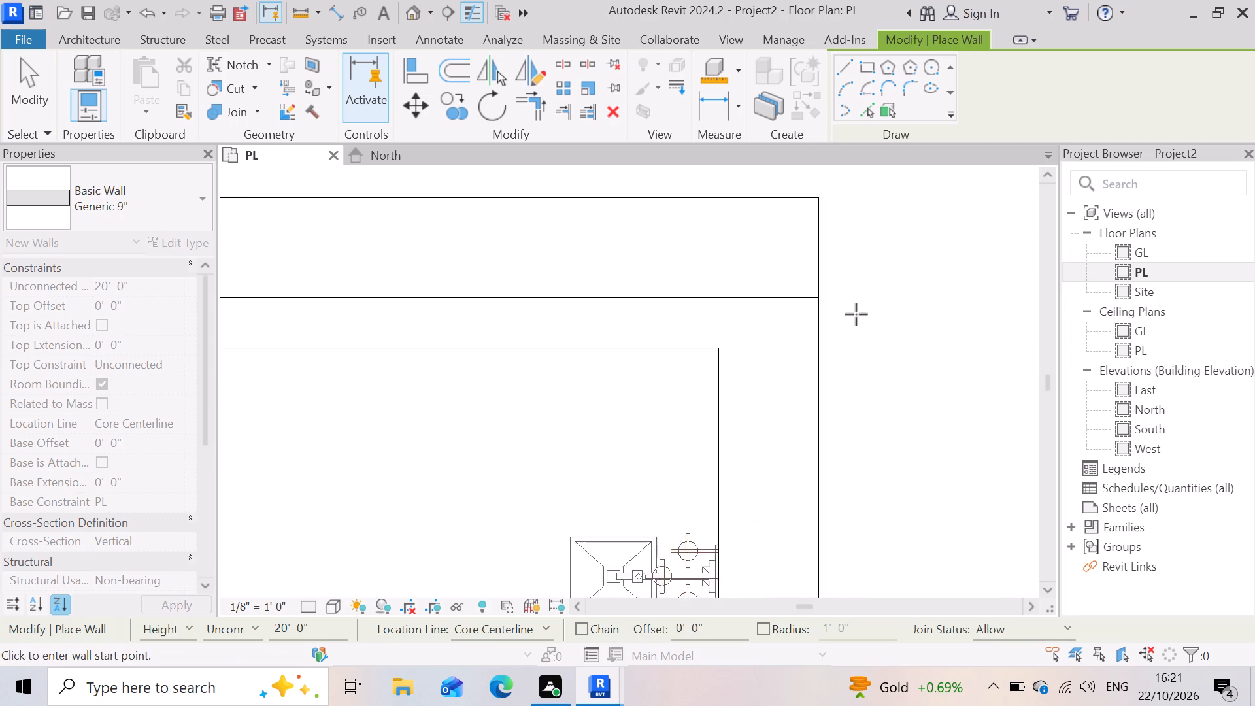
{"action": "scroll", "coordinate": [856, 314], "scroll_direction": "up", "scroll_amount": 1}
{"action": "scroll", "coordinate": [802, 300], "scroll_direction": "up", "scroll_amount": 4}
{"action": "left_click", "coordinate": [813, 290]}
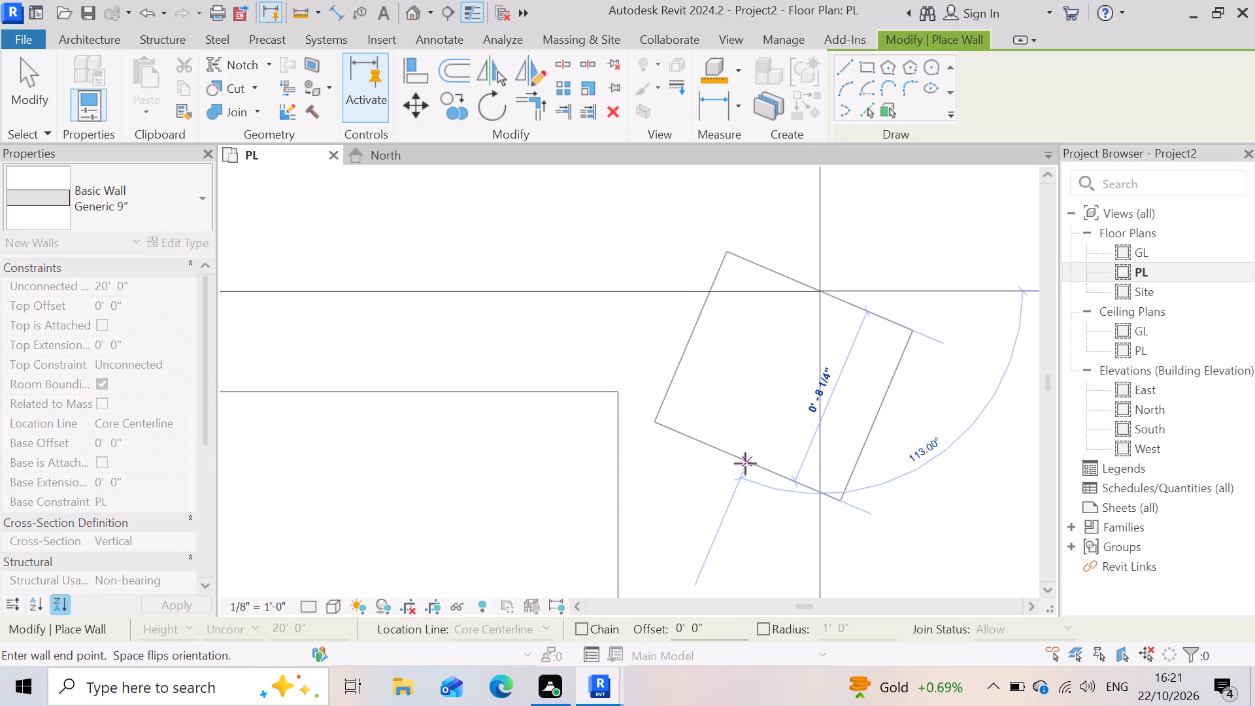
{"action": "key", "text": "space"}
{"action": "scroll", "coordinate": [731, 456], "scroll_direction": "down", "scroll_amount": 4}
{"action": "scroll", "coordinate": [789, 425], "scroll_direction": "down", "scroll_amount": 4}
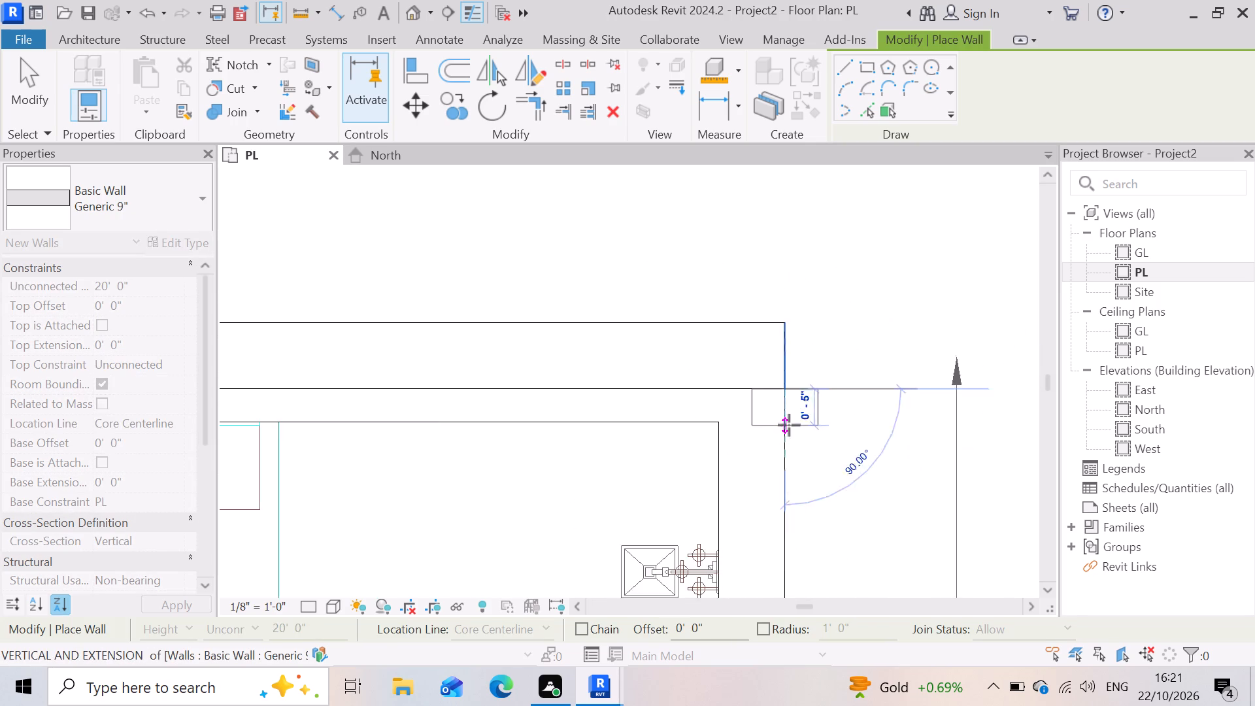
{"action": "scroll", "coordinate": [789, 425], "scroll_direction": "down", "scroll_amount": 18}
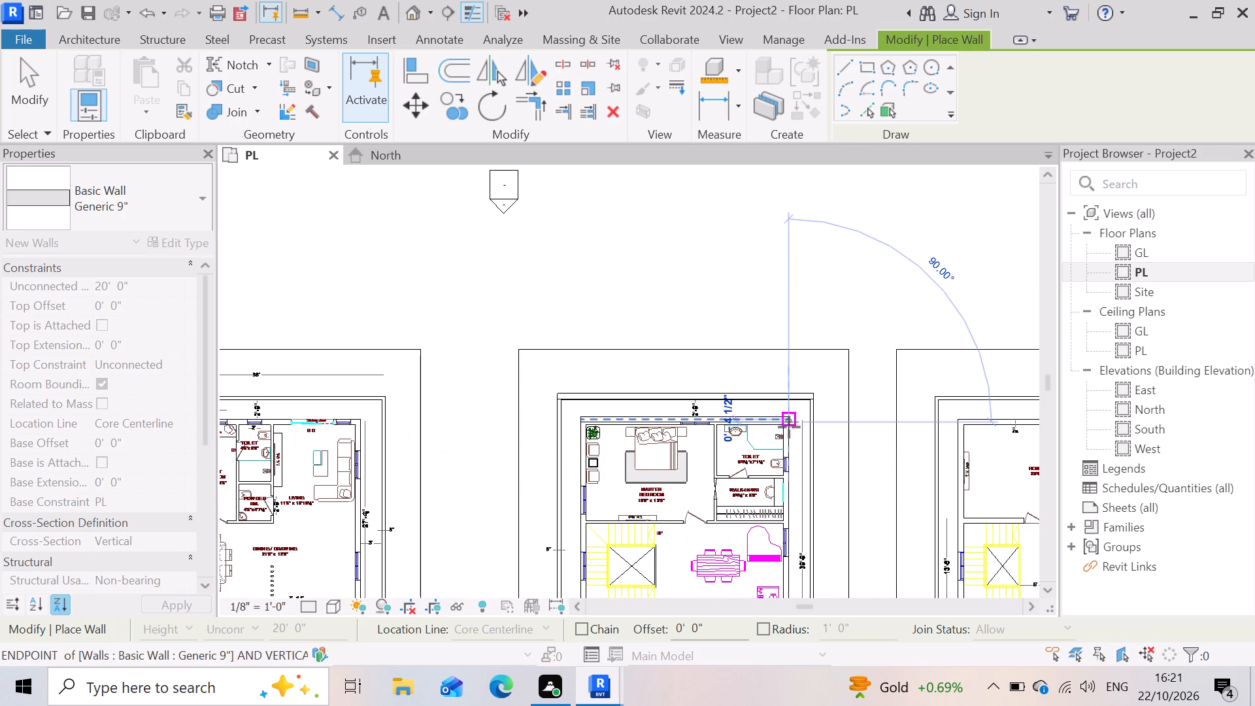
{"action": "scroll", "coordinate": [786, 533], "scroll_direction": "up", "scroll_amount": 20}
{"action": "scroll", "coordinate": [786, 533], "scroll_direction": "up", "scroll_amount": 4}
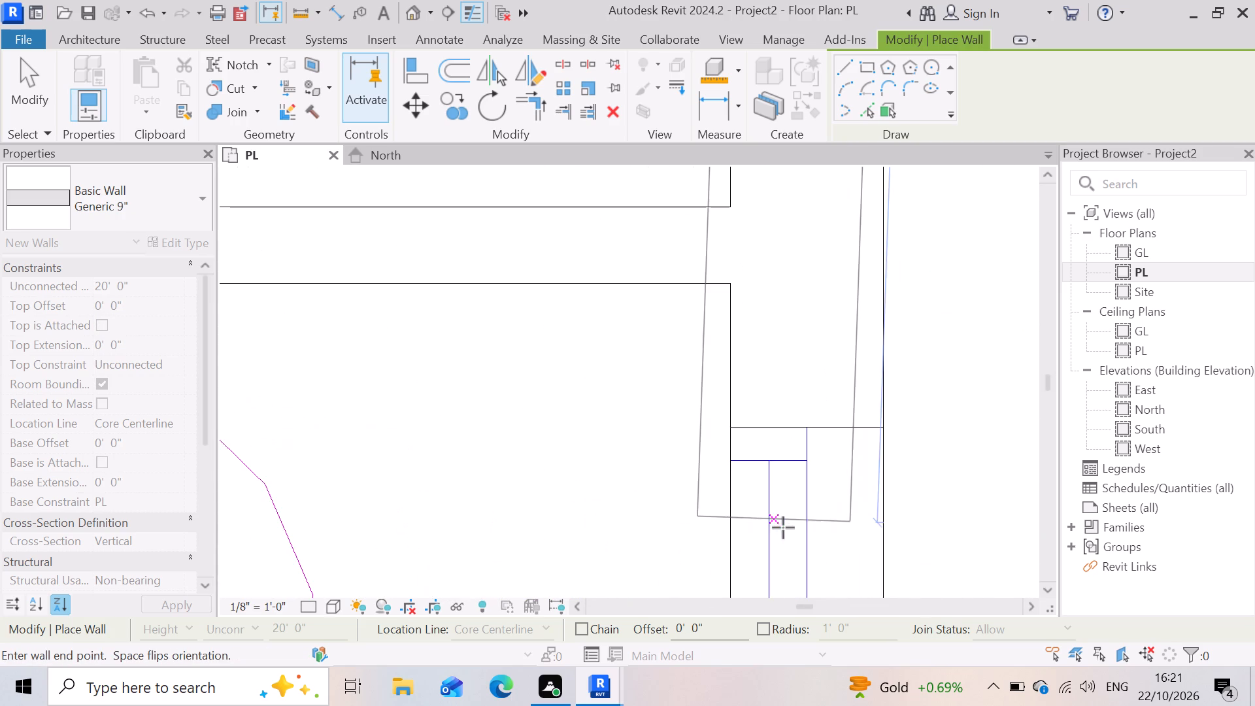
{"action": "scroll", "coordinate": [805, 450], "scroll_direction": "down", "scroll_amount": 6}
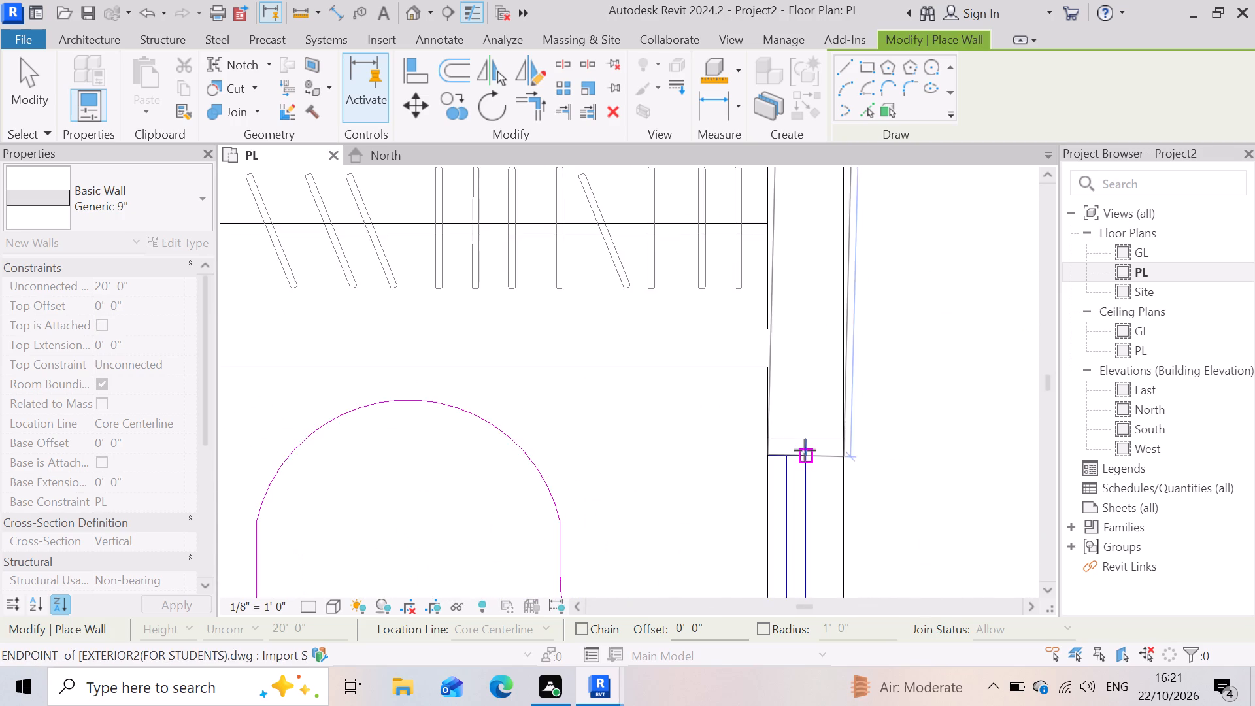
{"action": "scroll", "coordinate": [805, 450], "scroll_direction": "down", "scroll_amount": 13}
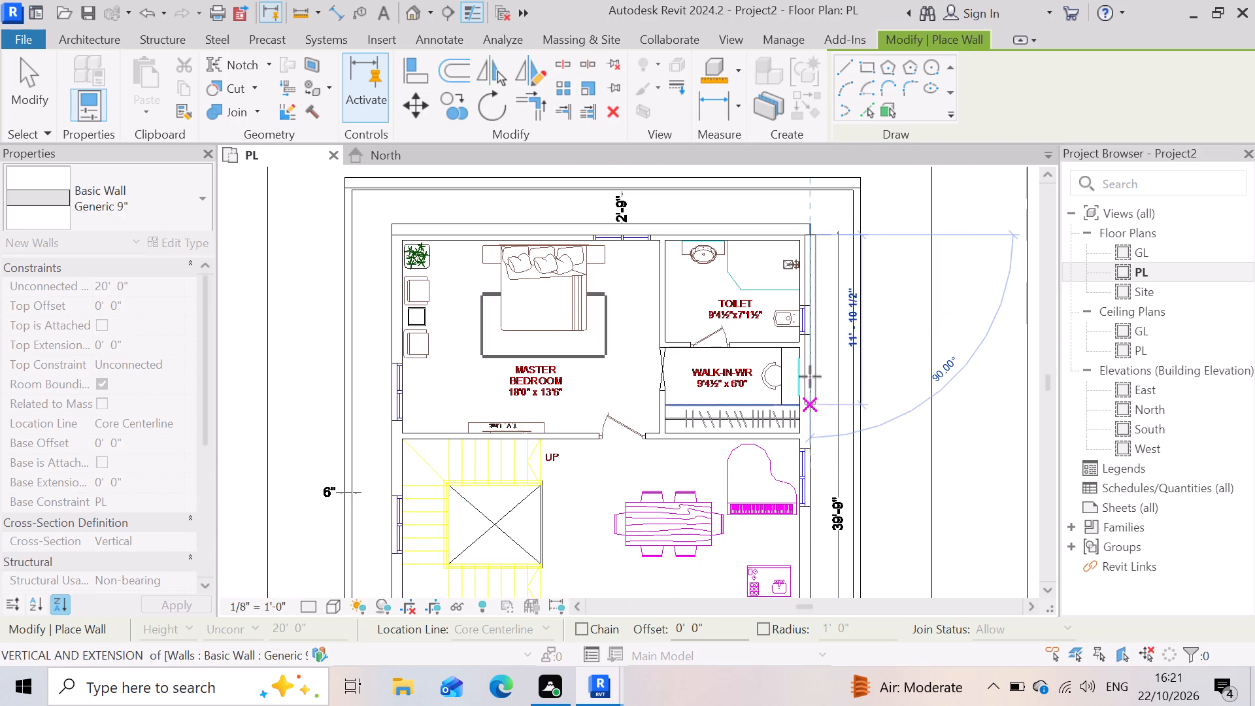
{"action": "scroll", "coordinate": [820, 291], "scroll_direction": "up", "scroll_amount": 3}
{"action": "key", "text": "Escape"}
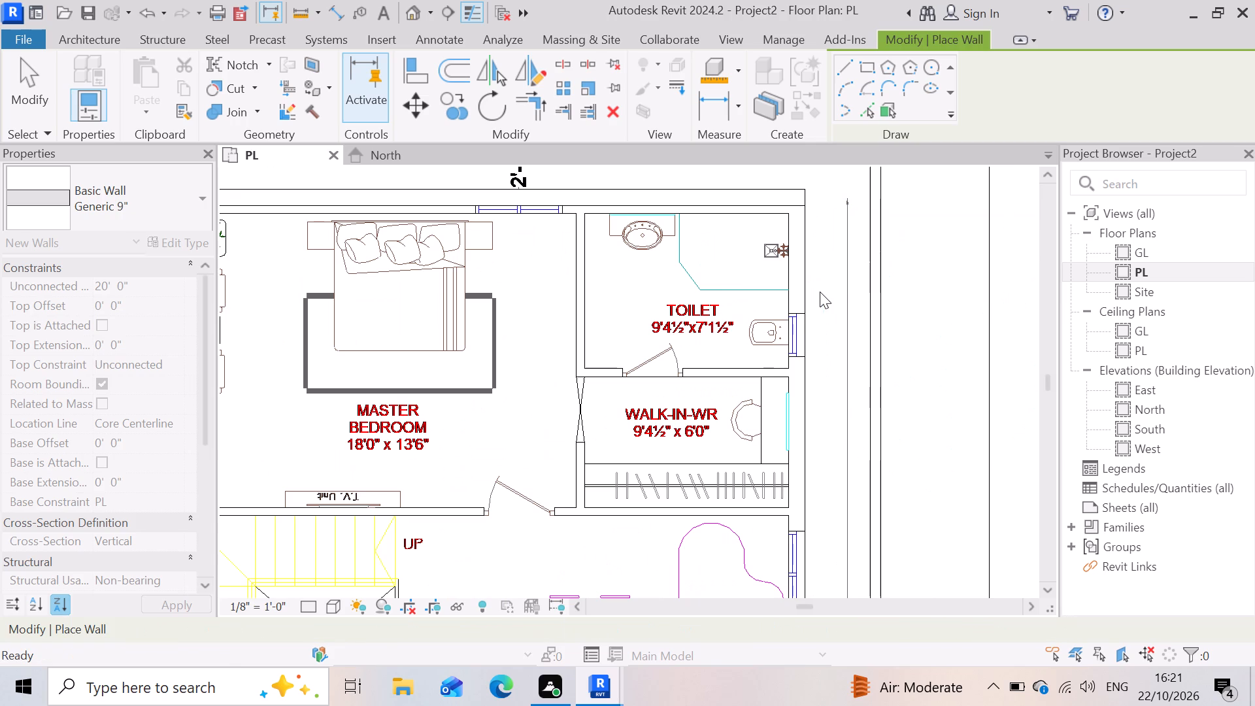
Undo the last wall drawn above the master bedroom and toilet in the first floor plan.
{"action": "scroll", "coordinate": [800, 231], "scroll_direction": "up", "scroll_amount": 2}
{"action": "scroll", "coordinate": [840, 358], "scroll_direction": "down", "scroll_amount": 2}
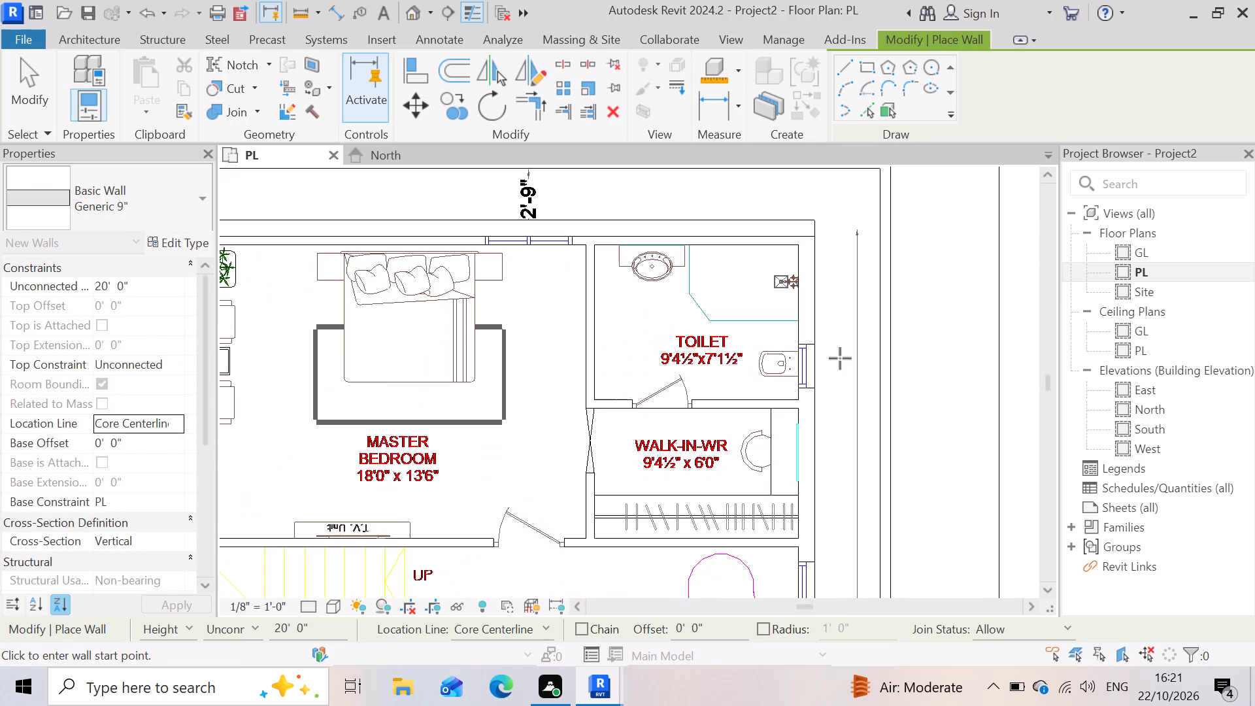
{"action": "key", "text": "ctrl+z"}
{"action": "scroll", "coordinate": [840, 359], "scroll_direction": "down", "scroll_amount": 7}
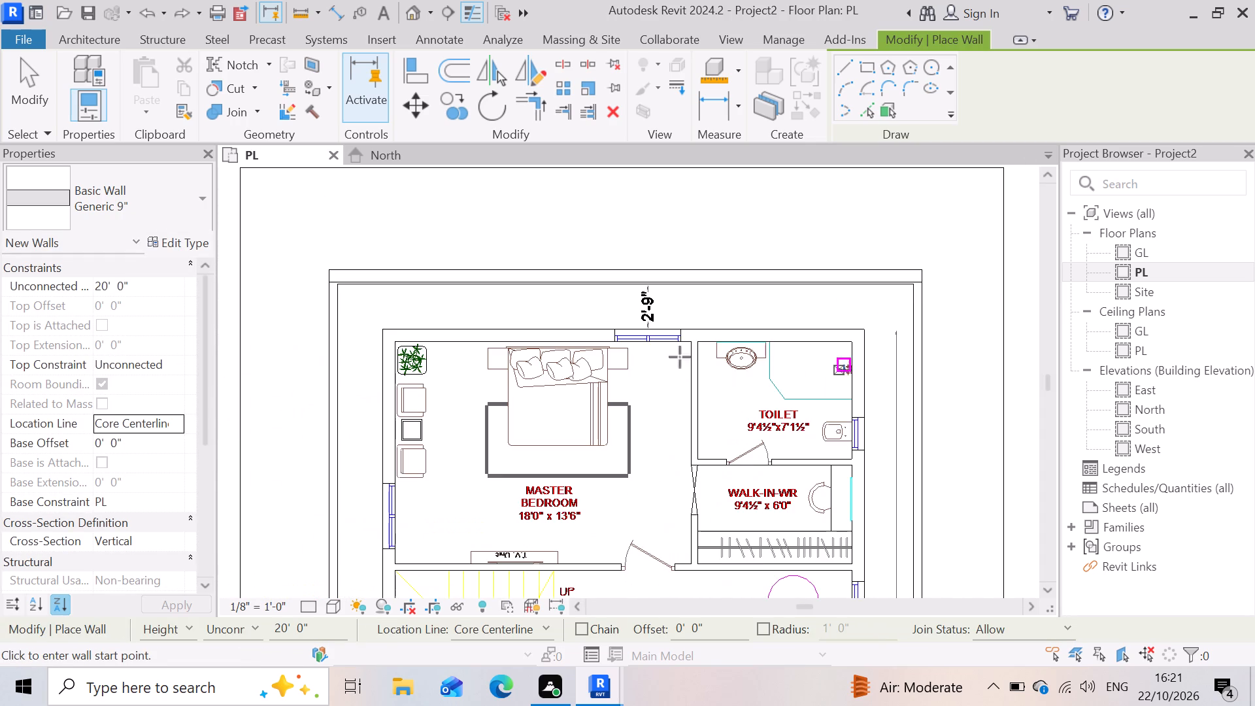
Switch the type for new walls to Basic Wall Generic -9".
{"action": "scroll", "coordinate": [375, 356], "scroll_direction": "up", "scroll_amount": 8}
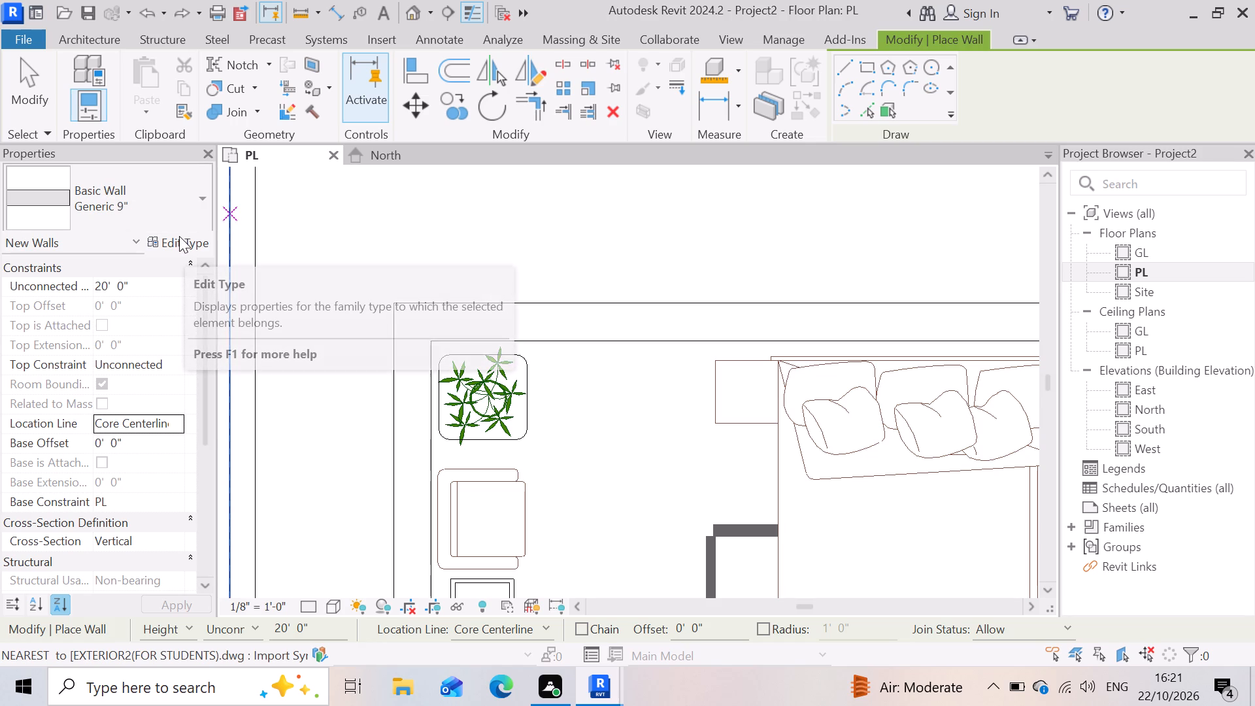
{"action": "left_click", "coordinate": [195, 197]}
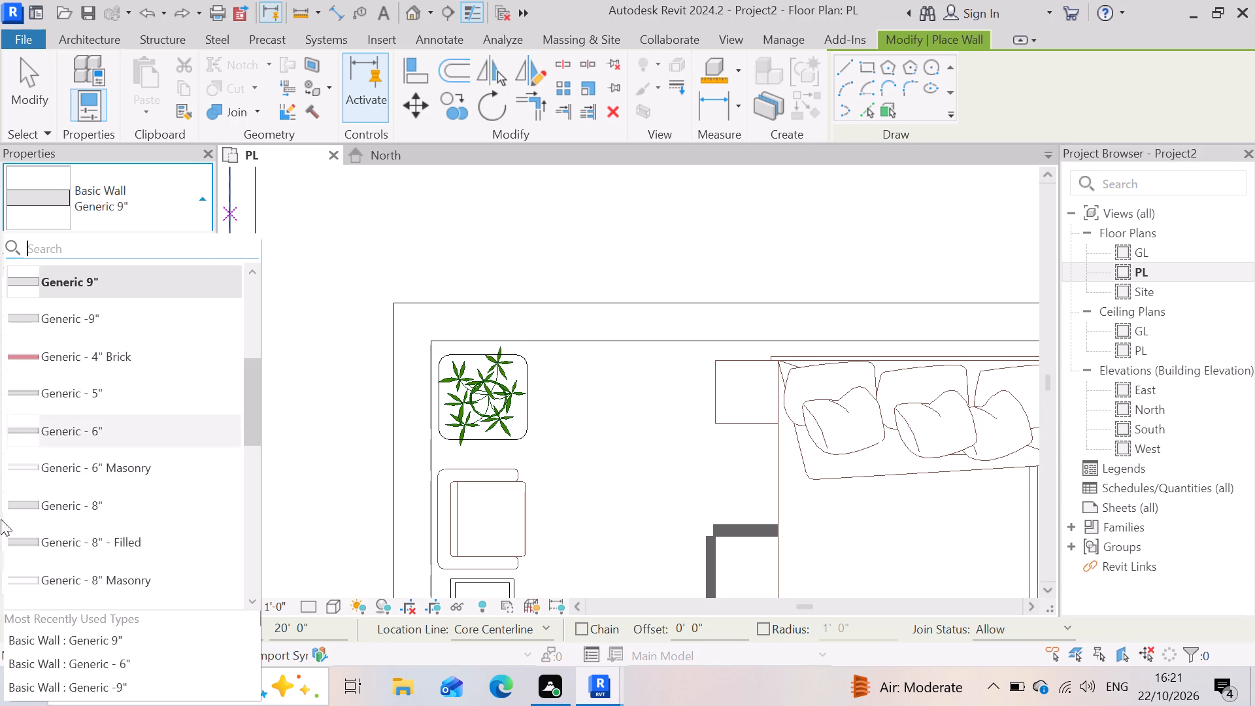
{"action": "scroll", "coordinate": [135, 562], "scroll_direction": "down", "scroll_amount": 1}
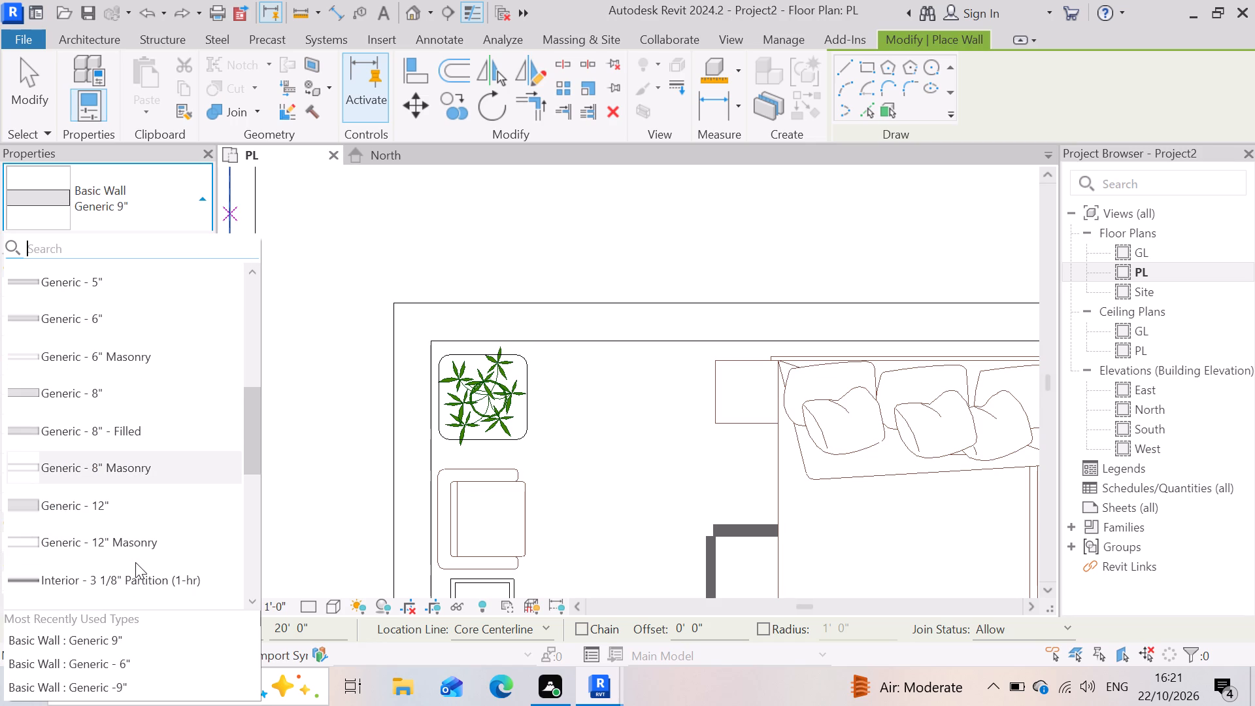
{"action": "left_click", "coordinate": [93, 681]}
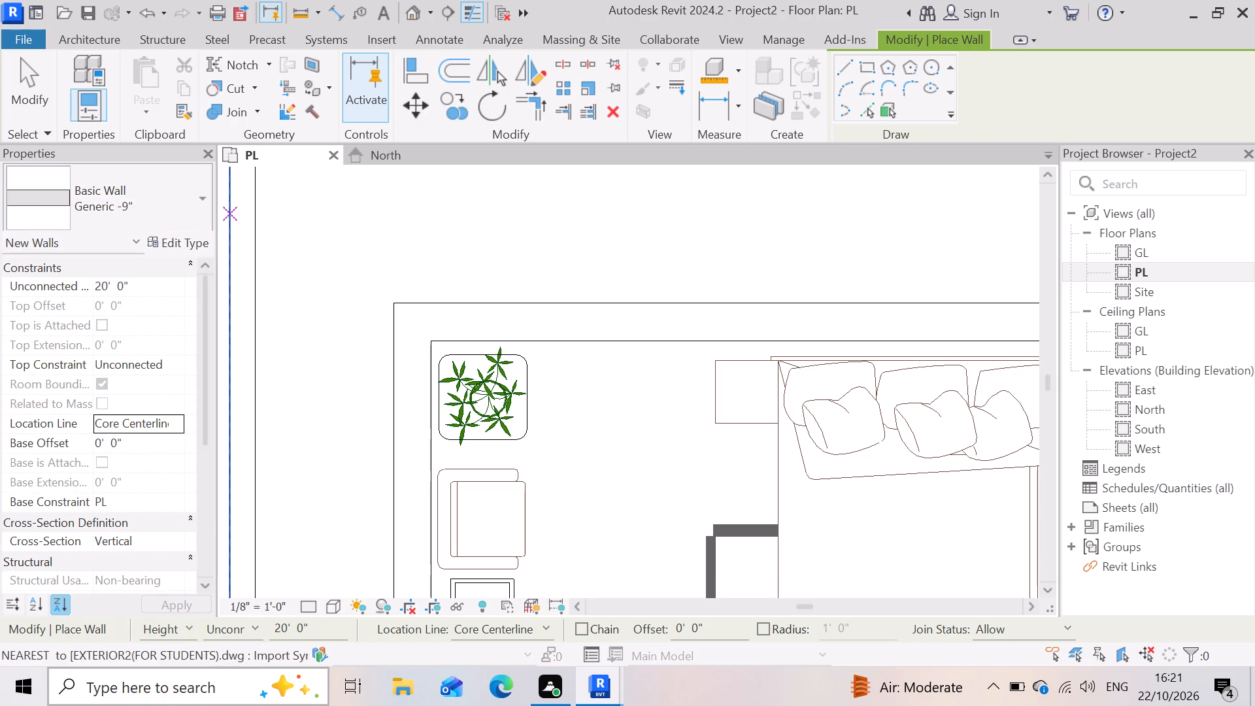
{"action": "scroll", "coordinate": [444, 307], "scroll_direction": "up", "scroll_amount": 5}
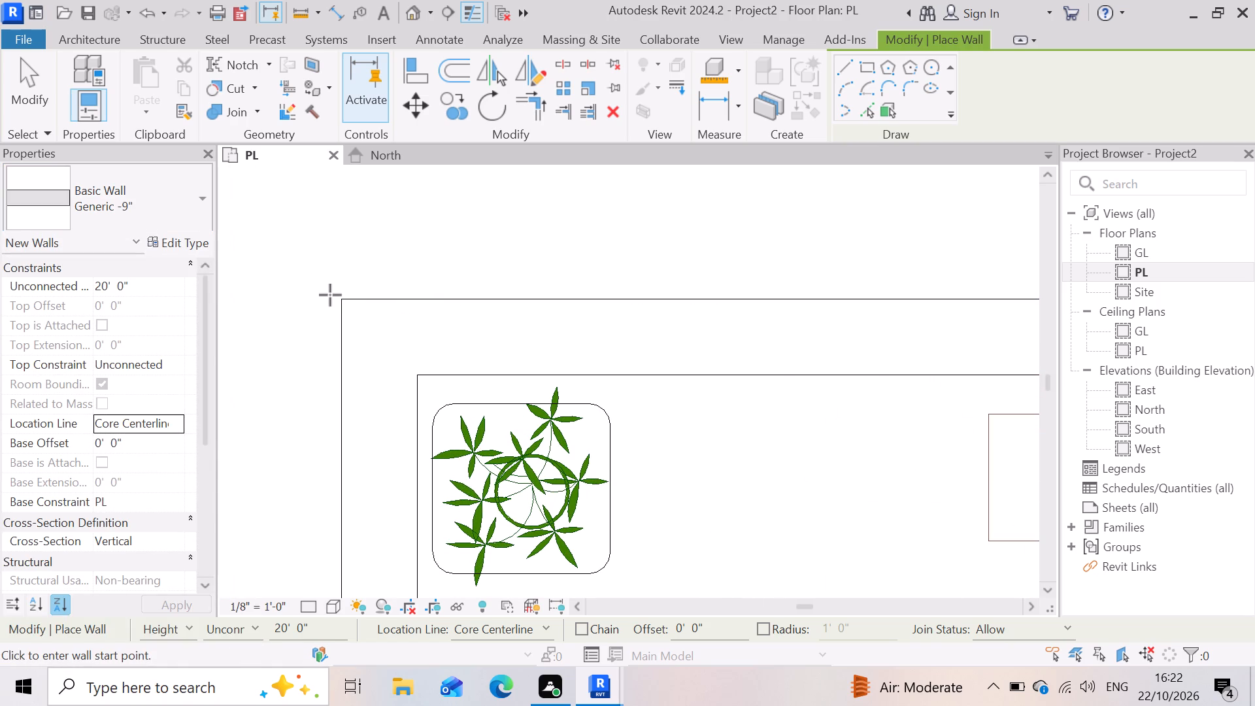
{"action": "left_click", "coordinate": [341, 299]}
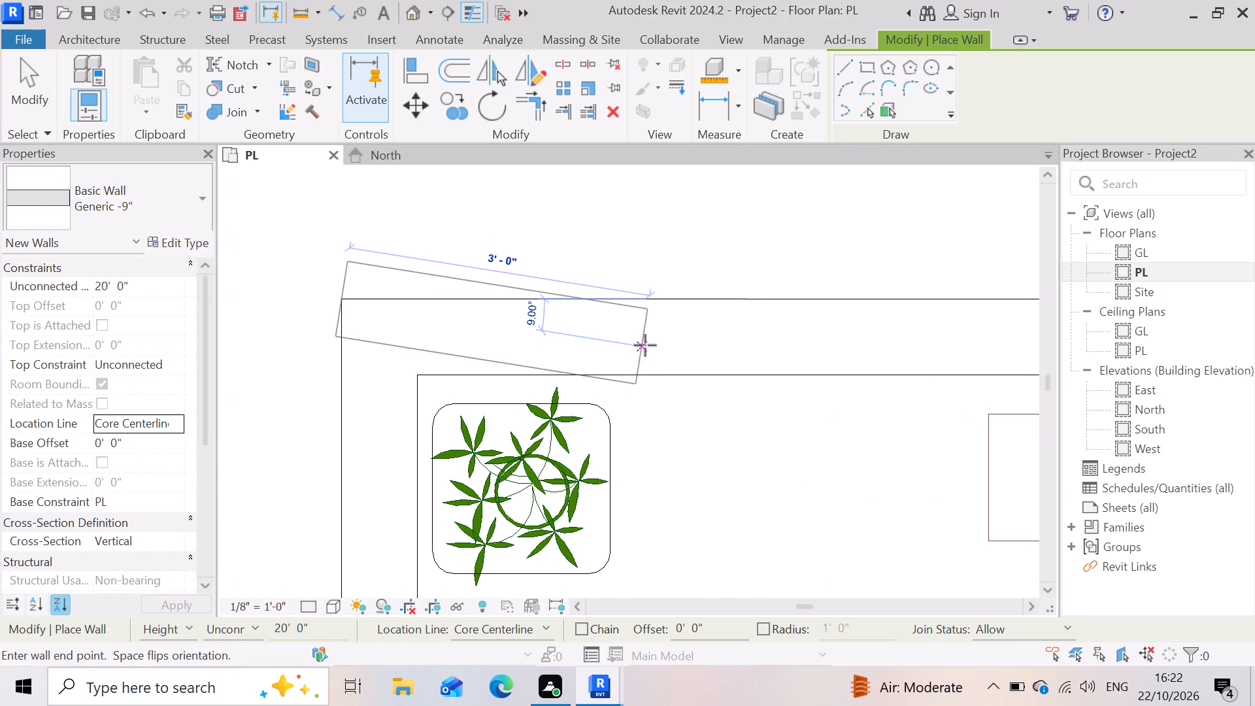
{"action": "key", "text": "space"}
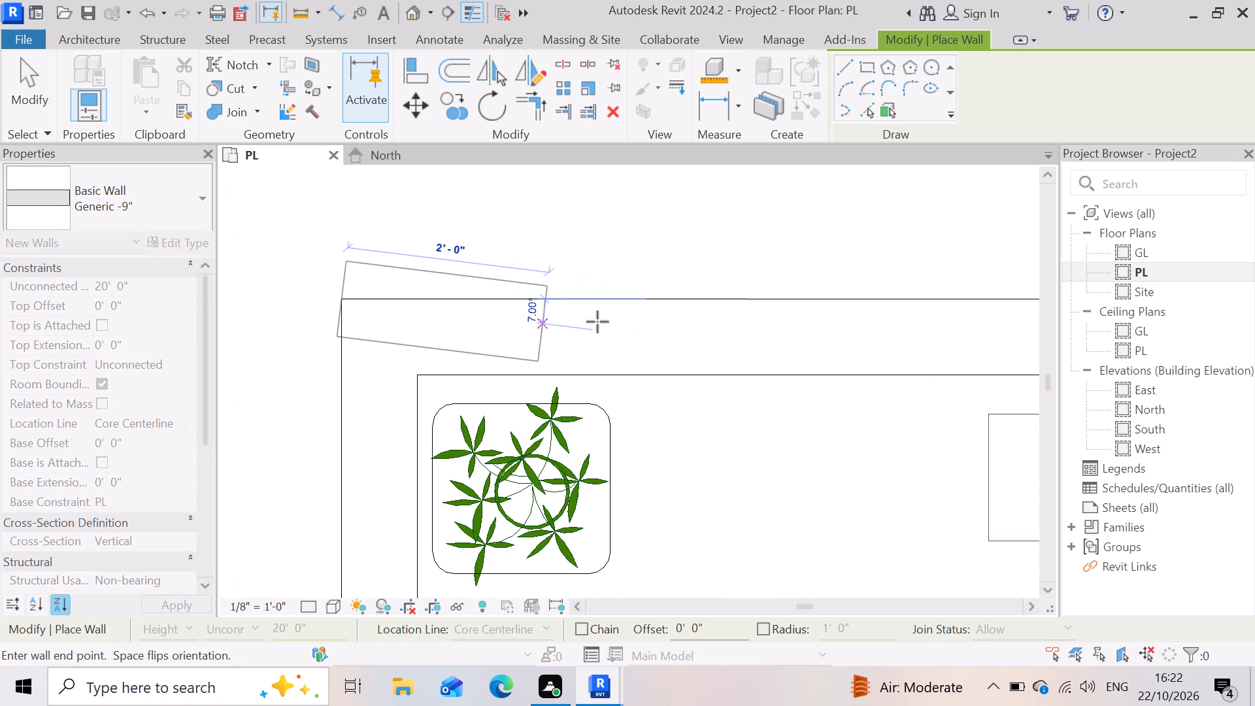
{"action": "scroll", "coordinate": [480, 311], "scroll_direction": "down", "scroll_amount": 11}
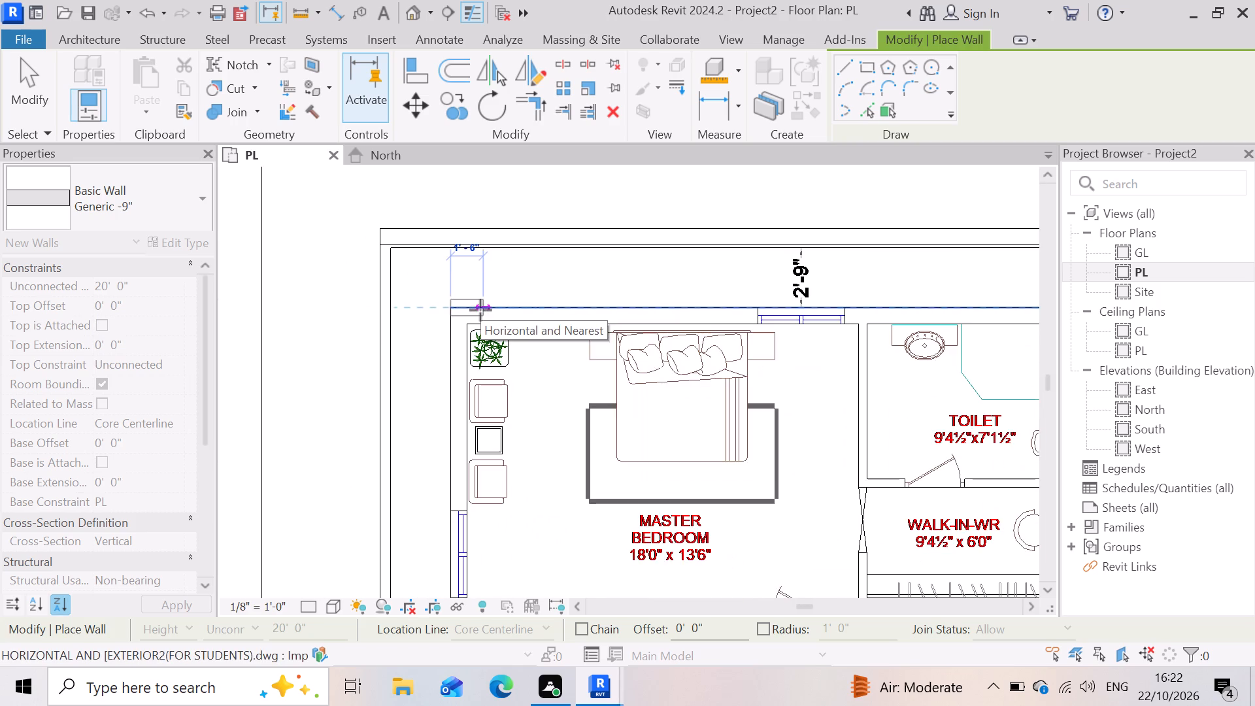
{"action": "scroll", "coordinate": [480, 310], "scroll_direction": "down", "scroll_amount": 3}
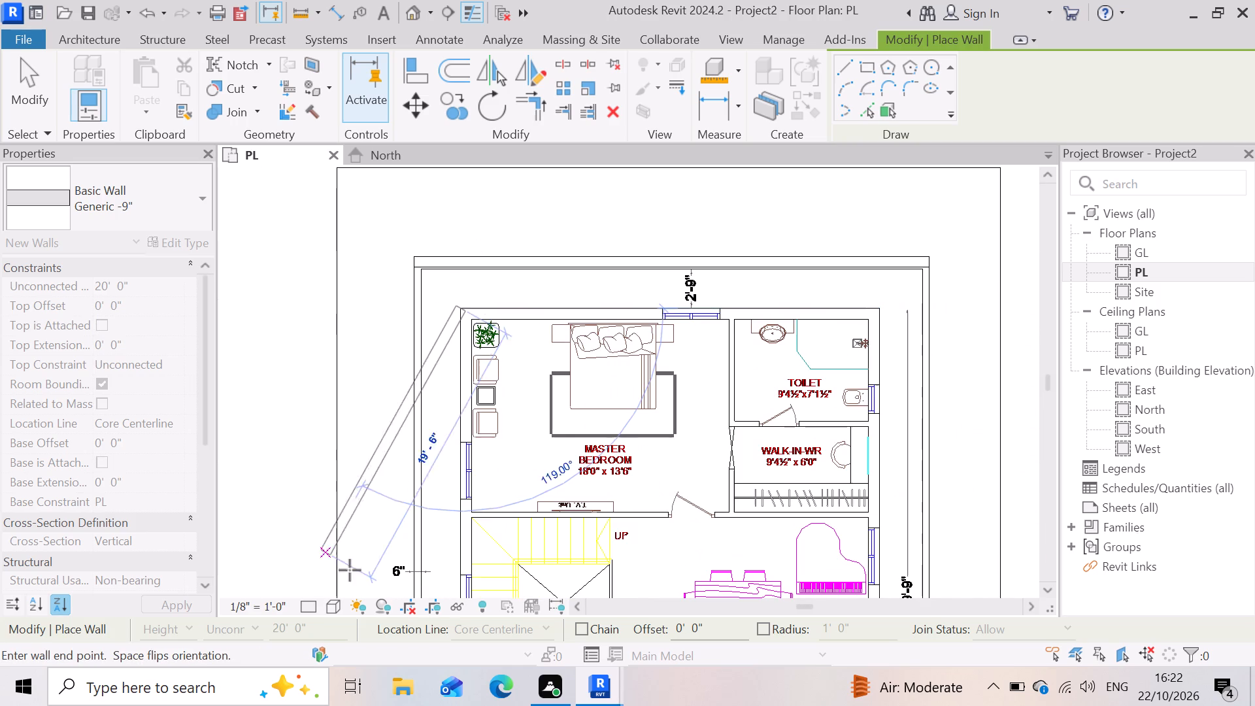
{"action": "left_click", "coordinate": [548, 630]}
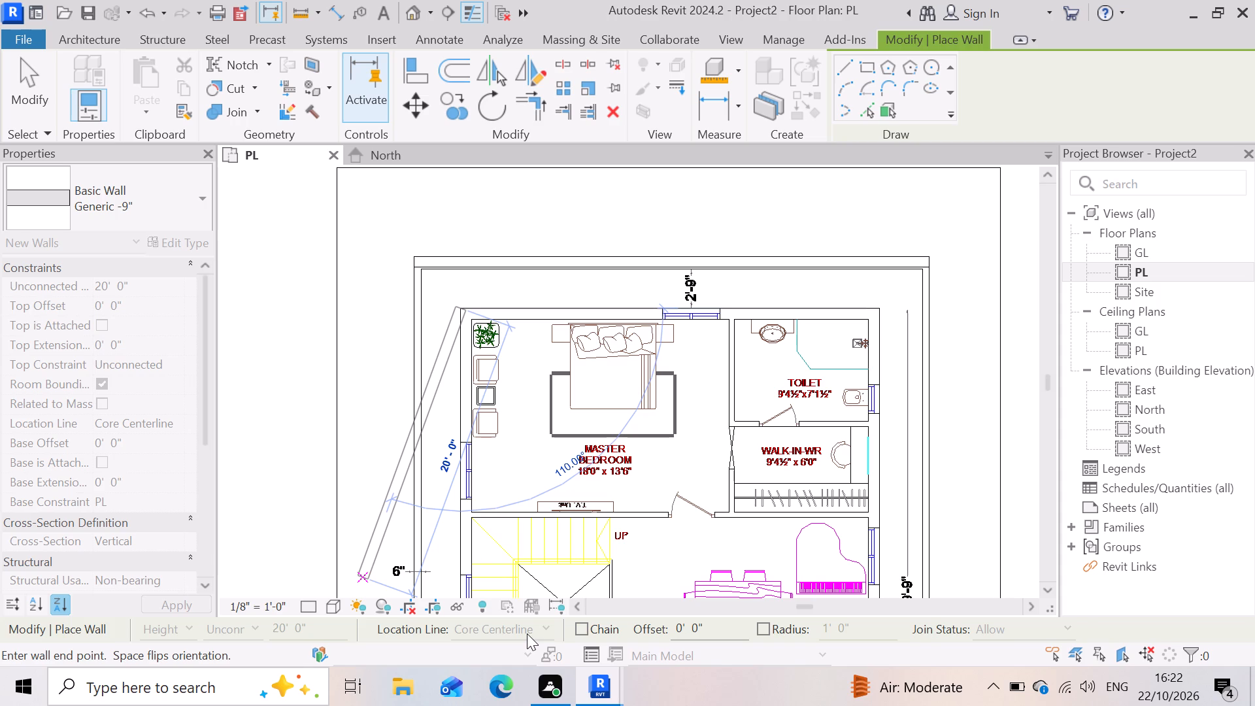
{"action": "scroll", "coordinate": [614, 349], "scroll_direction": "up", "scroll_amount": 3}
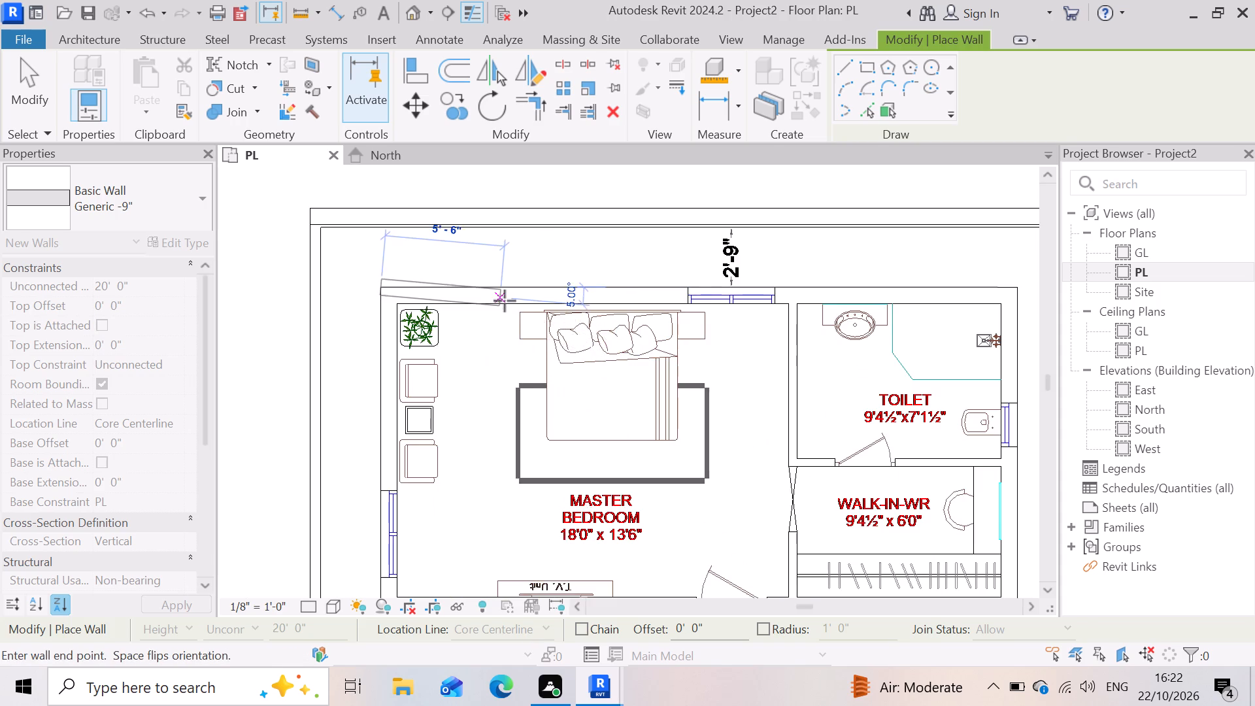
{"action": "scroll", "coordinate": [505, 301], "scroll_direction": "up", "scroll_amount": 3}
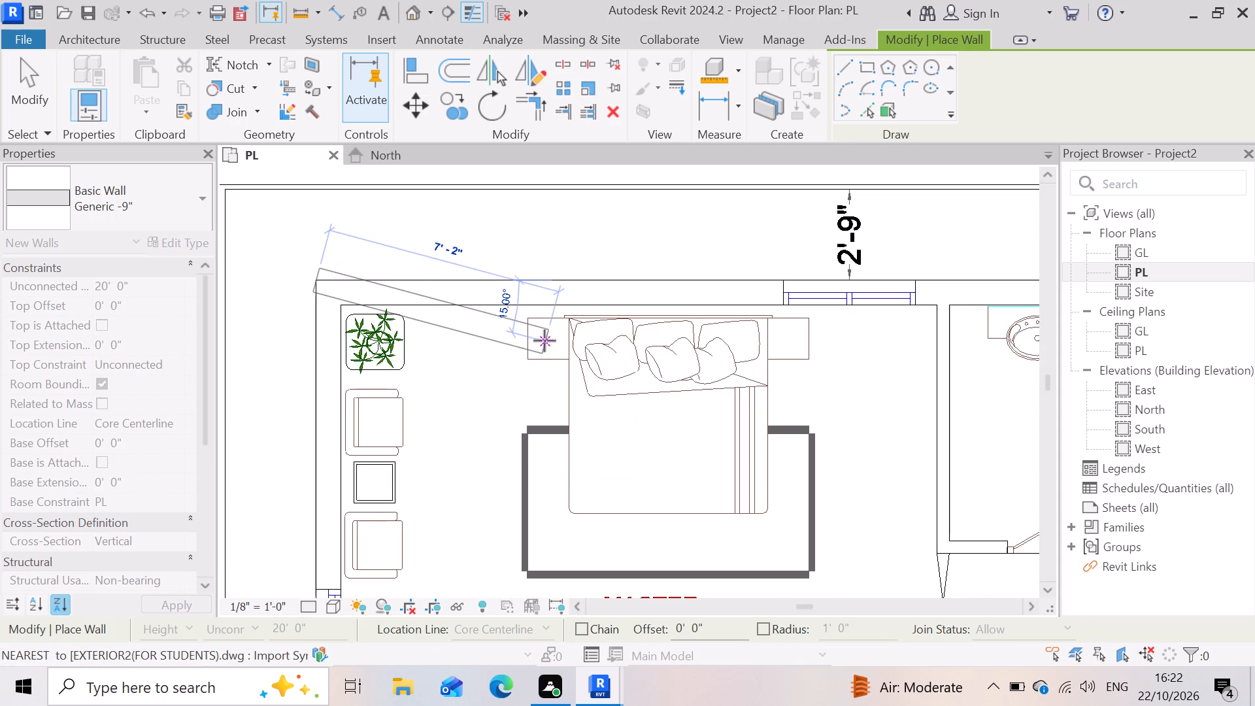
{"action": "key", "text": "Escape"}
Draw a Generic -9" wall starting at the house's outer corner beside the plant in the master bedroom.
{"action": "scroll", "coordinate": [328, 280], "scroll_direction": "up", "scroll_amount": 3}
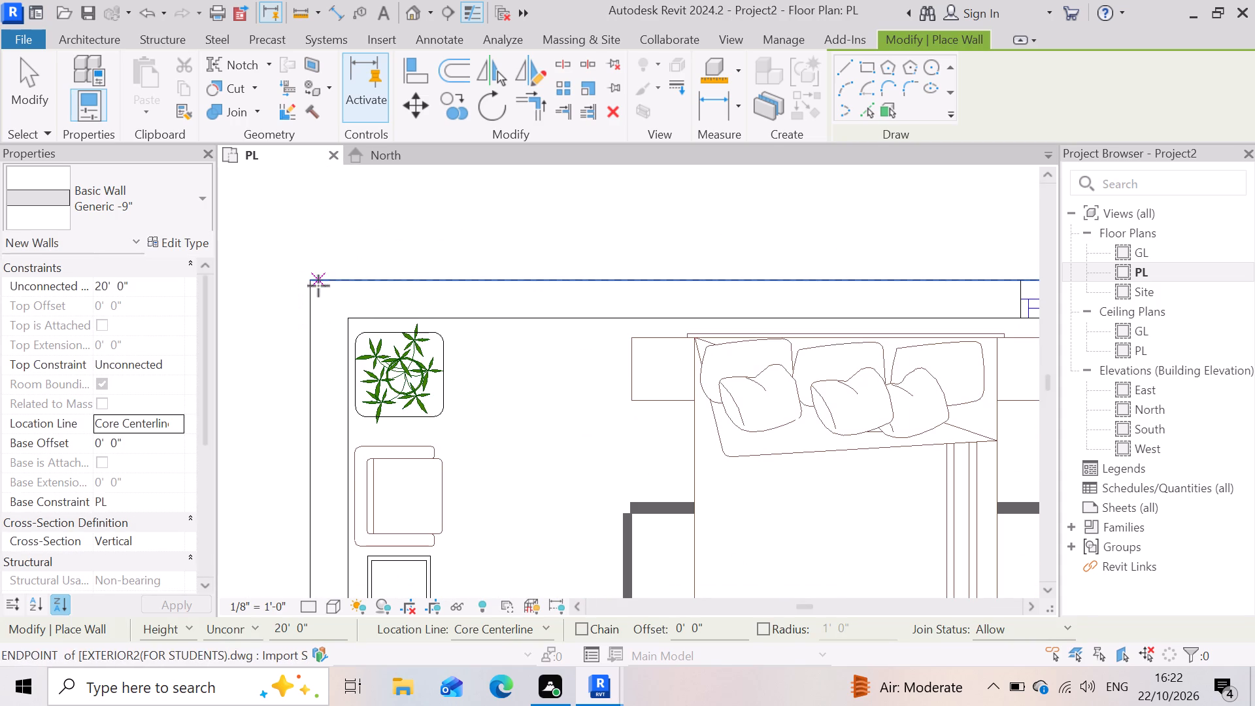
{"action": "left_click", "coordinate": [318, 285]}
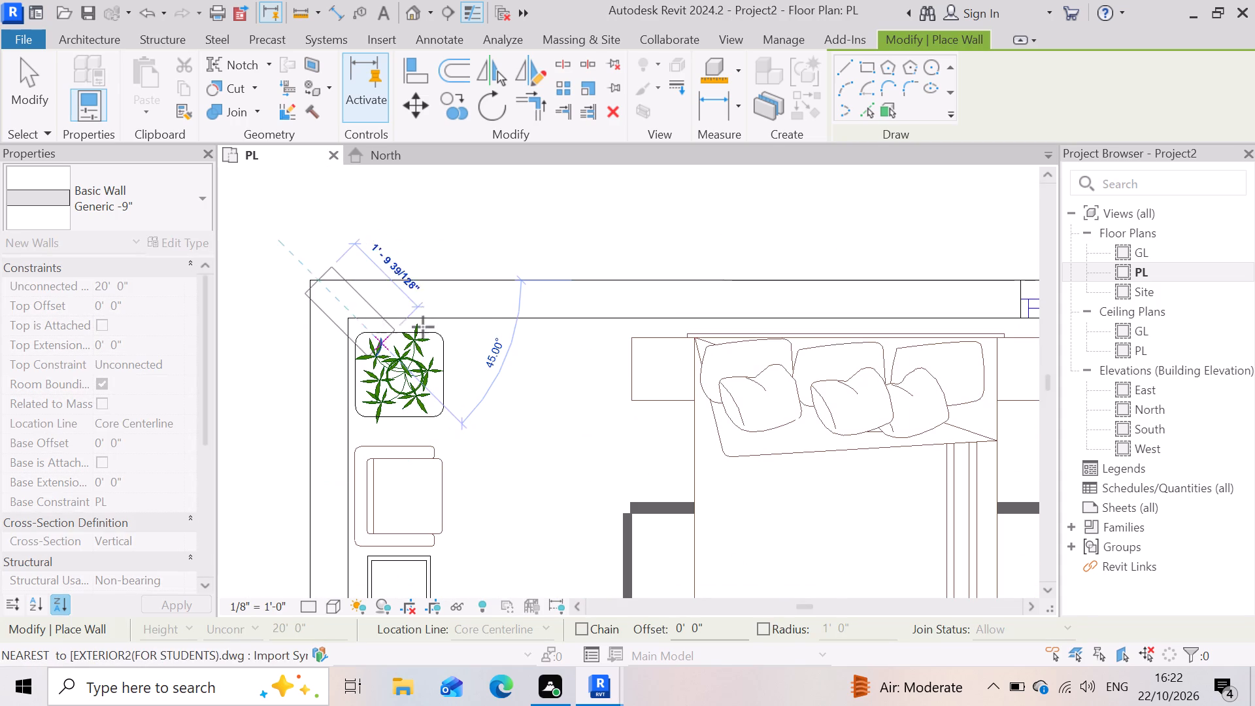
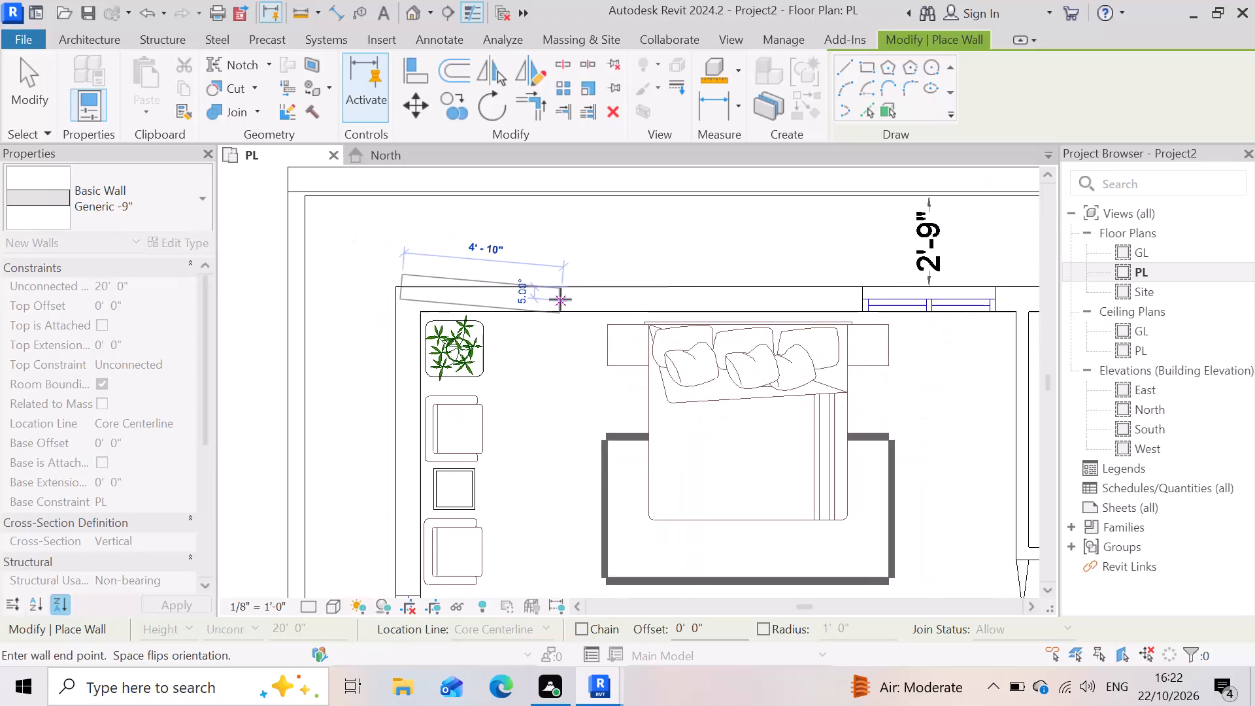
Finish the Generic -9" wall running above the master bedroom and toilet at the house's outer corner beyond the toilet.
{"action": "scroll", "coordinate": [560, 299], "scroll_direction": "down", "scroll_amount": 4}
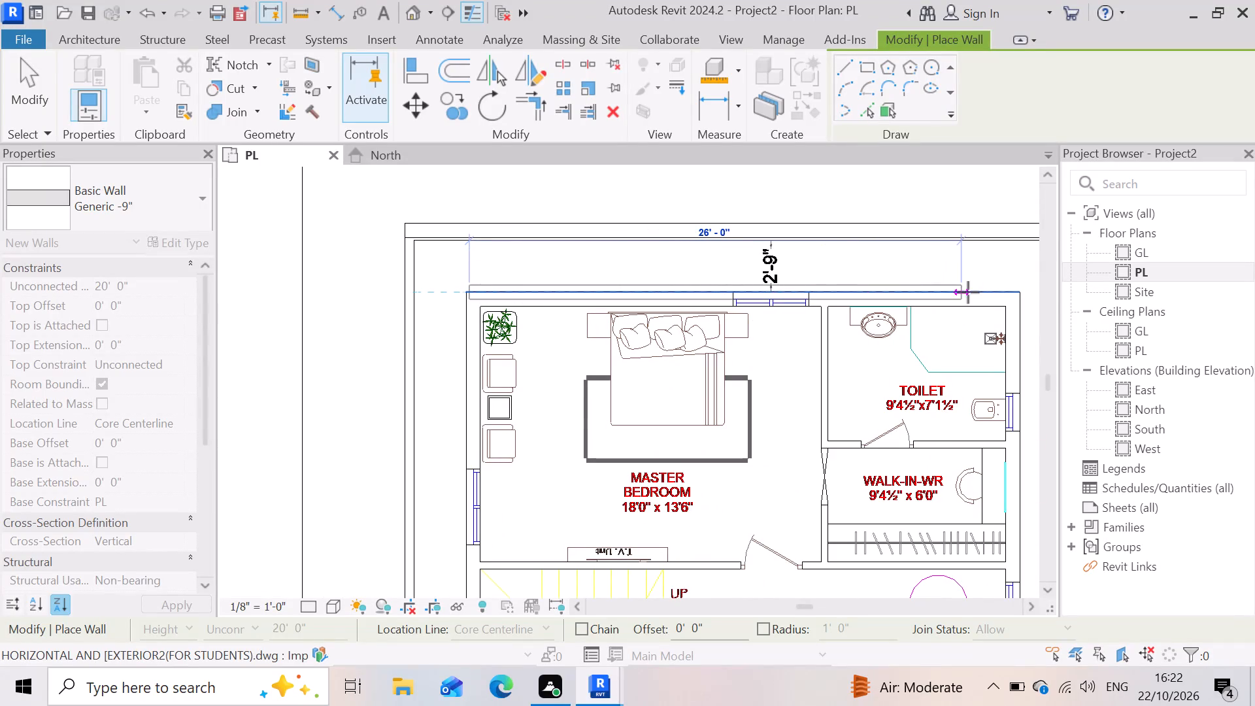
{"action": "scroll", "coordinate": [1050, 289], "scroll_direction": "up", "scroll_amount": 3}
{"action": "scroll", "coordinate": [878, 293], "scroll_direction": "up", "scroll_amount": 4}
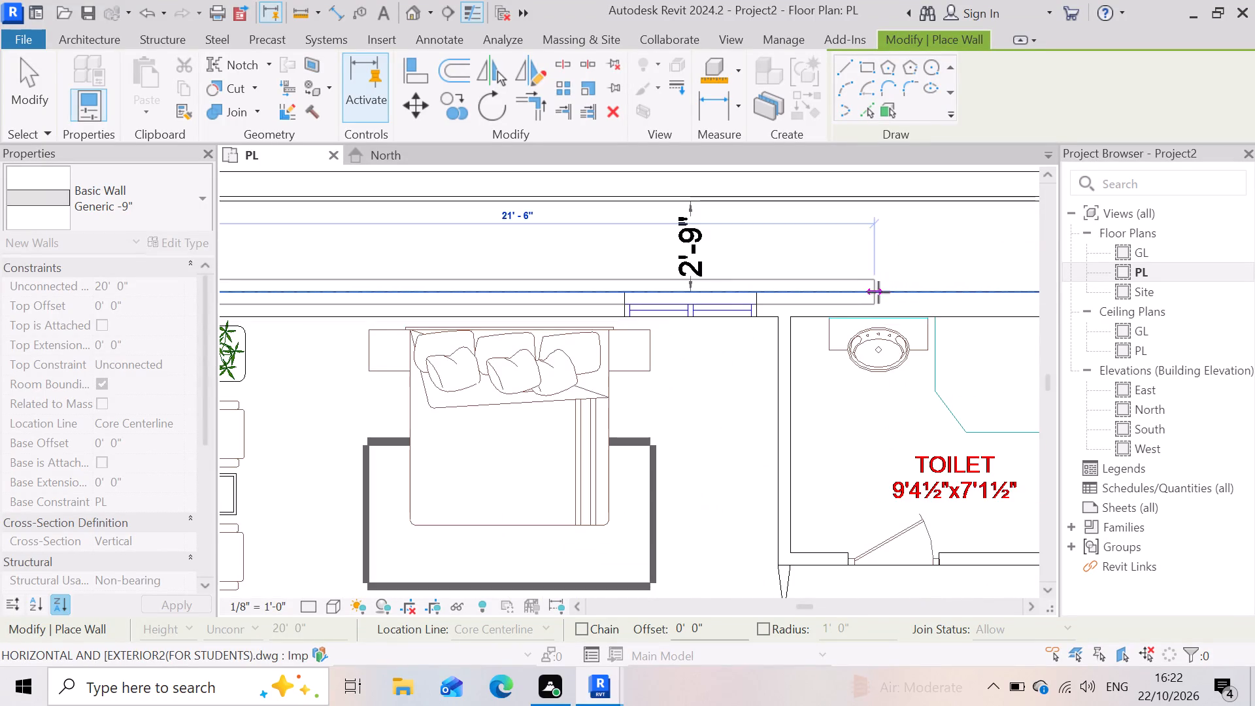
{"action": "scroll", "coordinate": [607, 327], "scroll_direction": "down", "scroll_amount": 3}
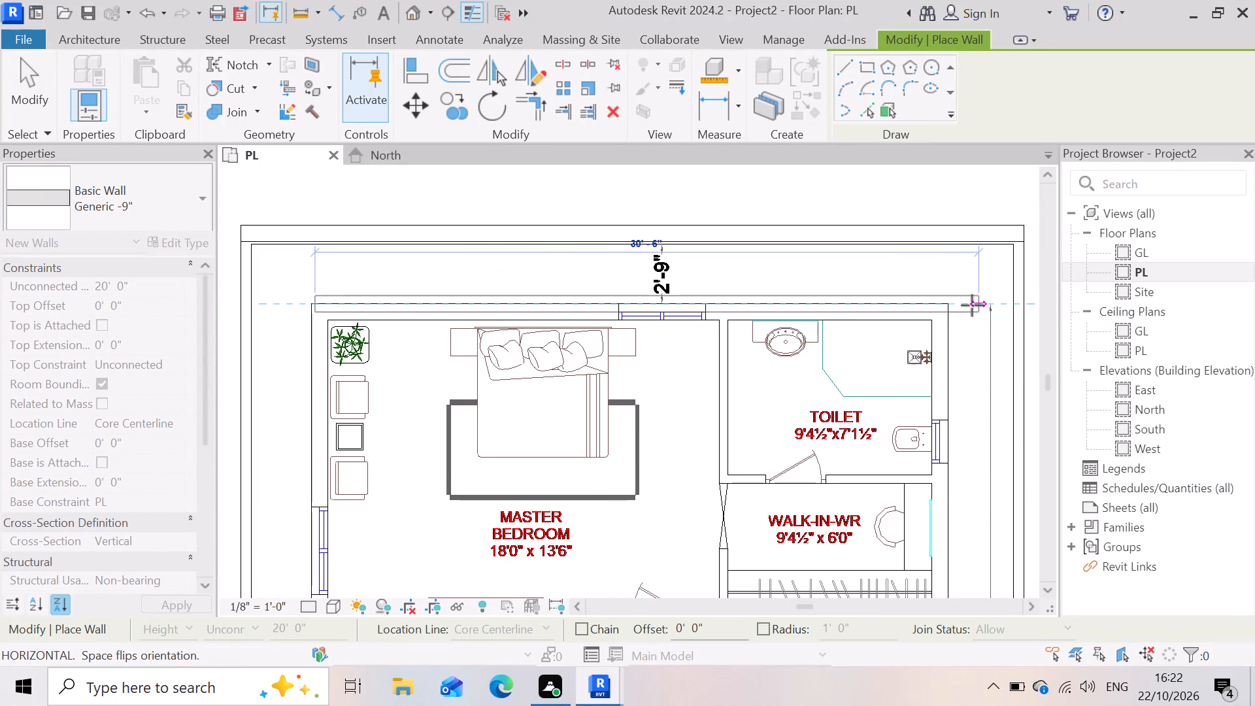
{"action": "scroll", "coordinate": [951, 302], "scroll_direction": "up", "scroll_amount": 3}
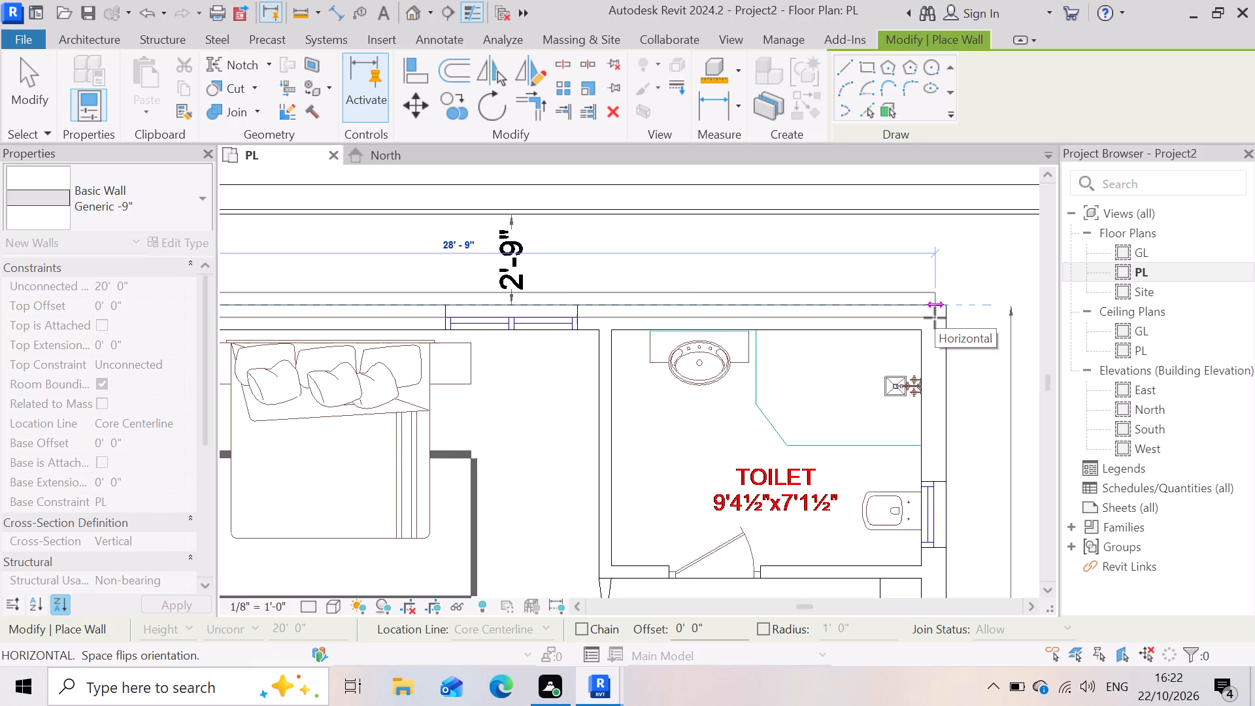
{"action": "scroll", "coordinate": [935, 318], "scroll_direction": "up", "scroll_amount": 3}
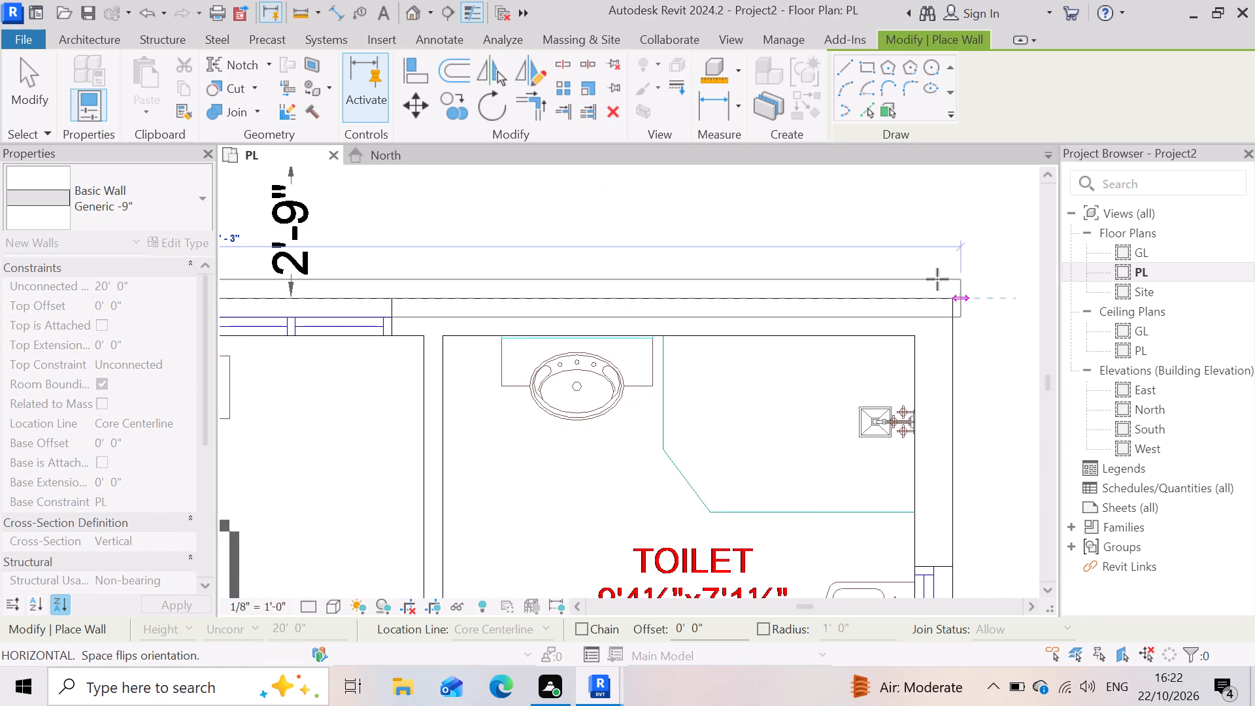
{"action": "left_click", "coordinate": [945, 289]}
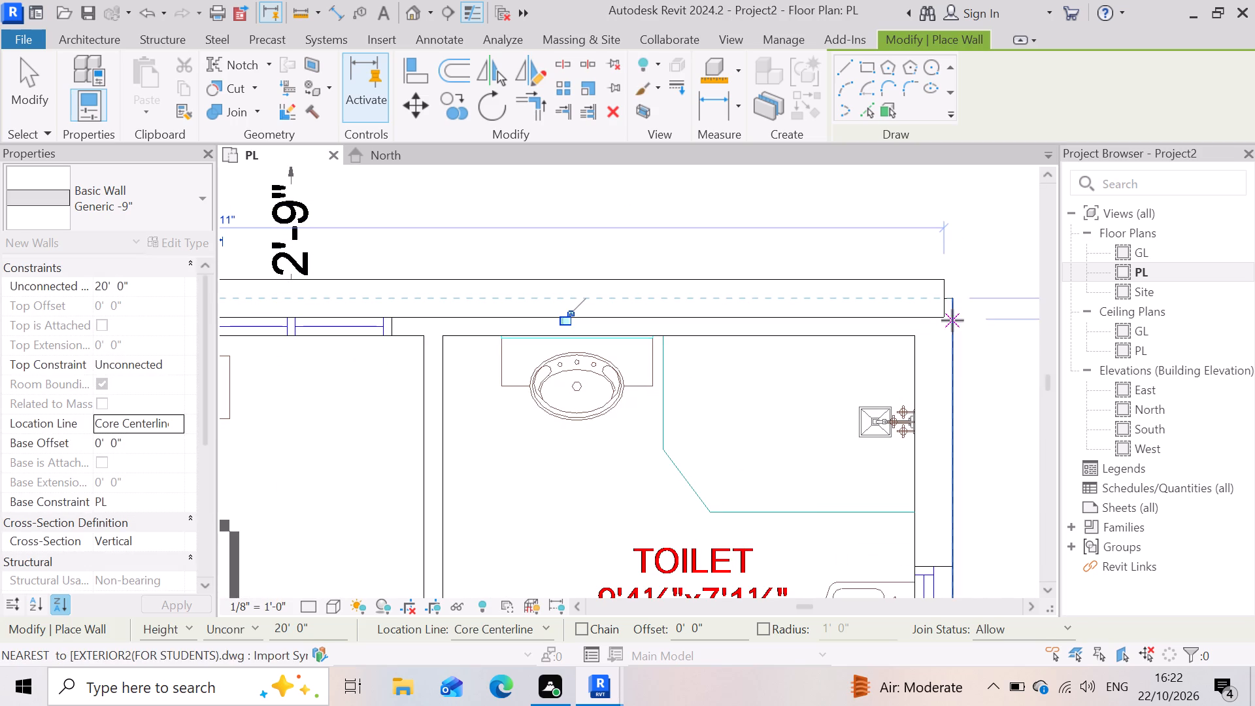
Draw a straight Generic -9" wall from the toilet's outer corner along the house side to the outer corner of the sit out.
{"action": "left_click", "coordinate": [936, 318]}
{"action": "scroll", "coordinate": [936, 318], "scroll_direction": "down", "scroll_amount": 10}
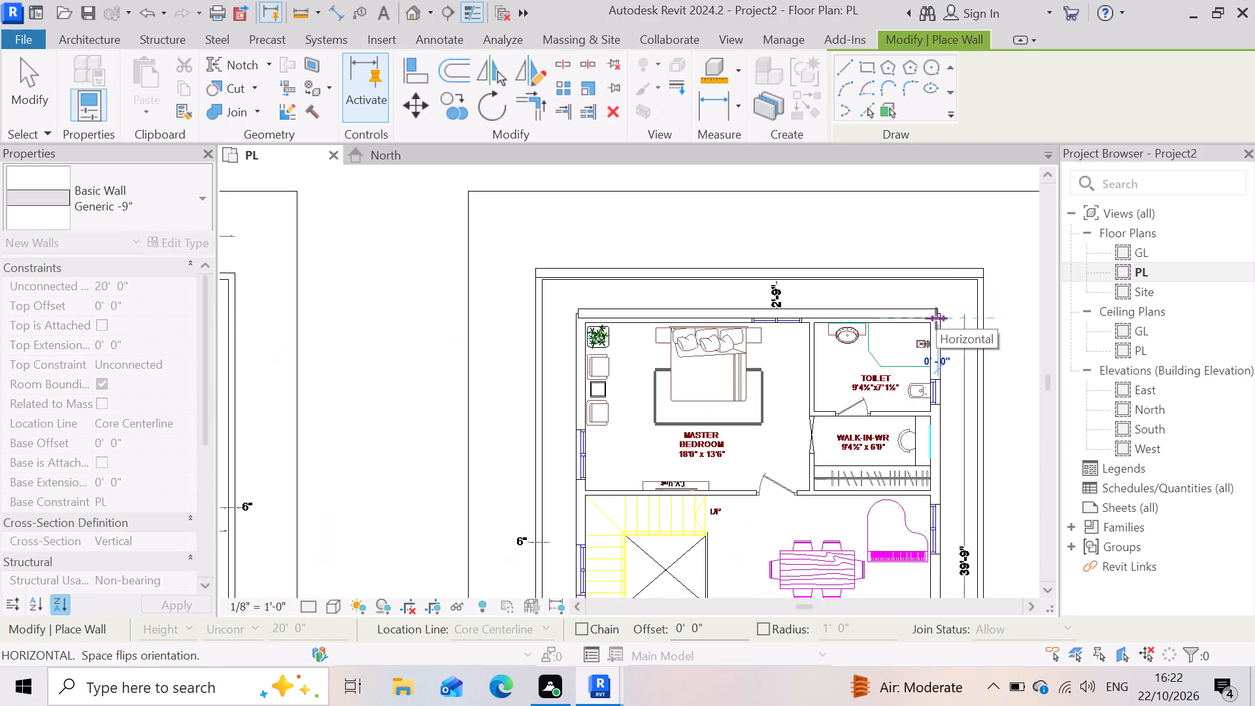
{"action": "scroll", "coordinate": [974, 523], "scroll_direction": "down", "scroll_amount": 9}
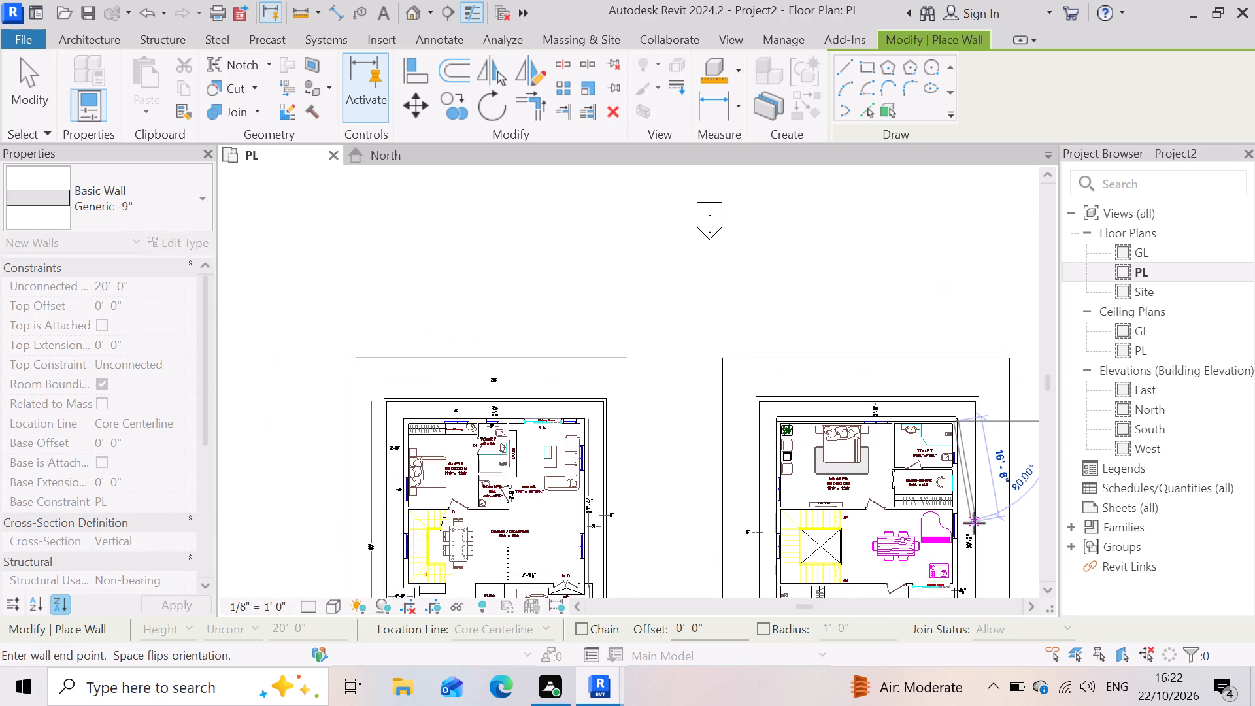
{"action": "scroll", "coordinate": [897, 480], "scroll_direction": "down", "scroll_amount": 5}
{"action": "scroll", "coordinate": [918, 538], "scroll_direction": "up", "scroll_amount": 3}
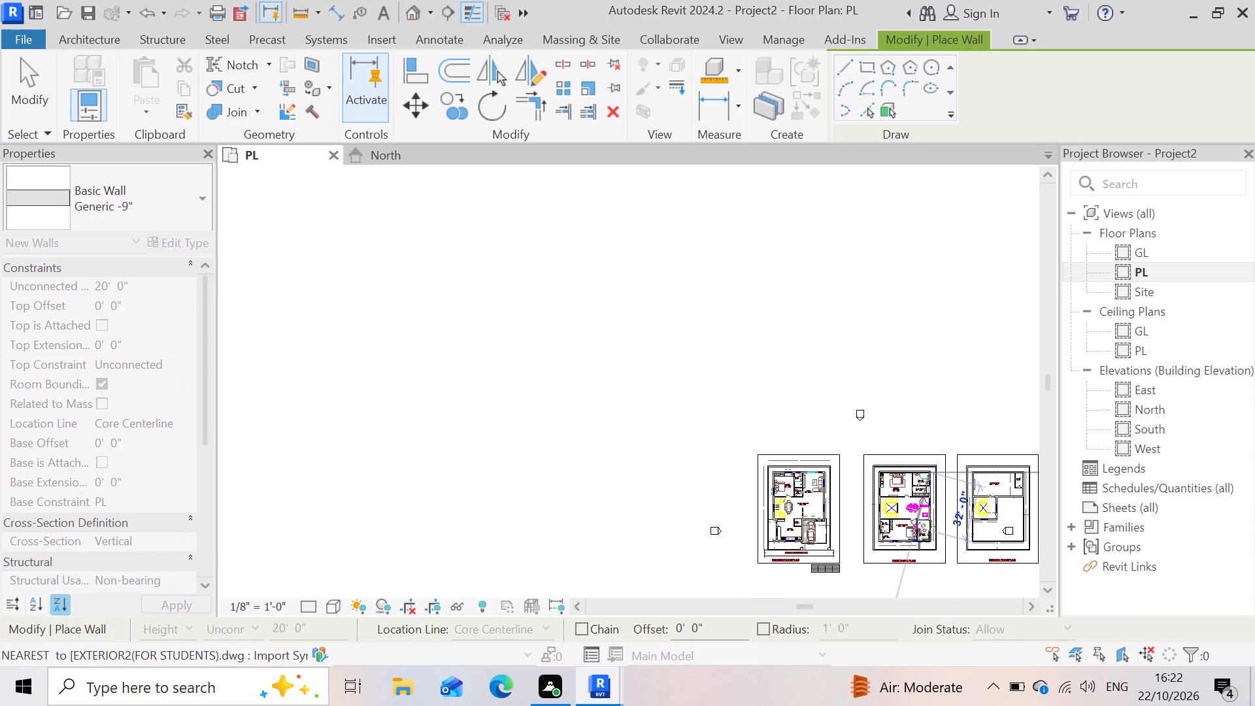
{"action": "scroll", "coordinate": [931, 554], "scroll_direction": "up", "scroll_amount": 15}
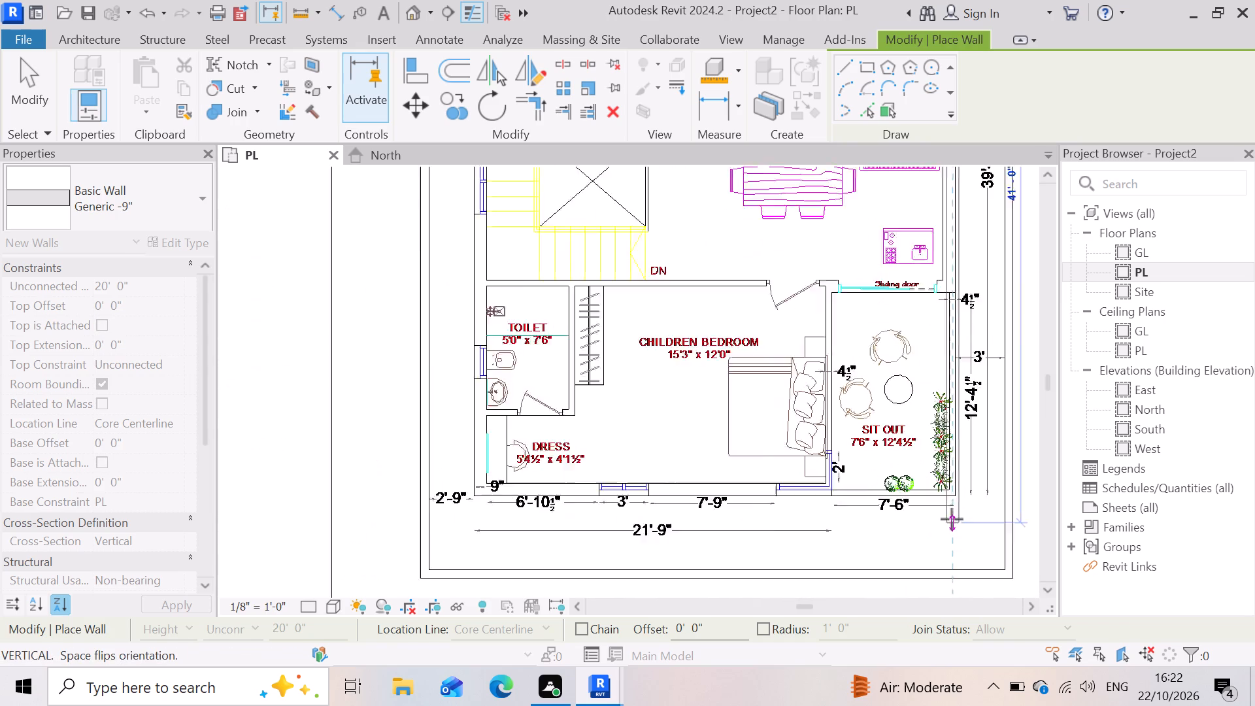
{"action": "scroll", "coordinate": [967, 467], "scroll_direction": "up", "scroll_amount": 7}
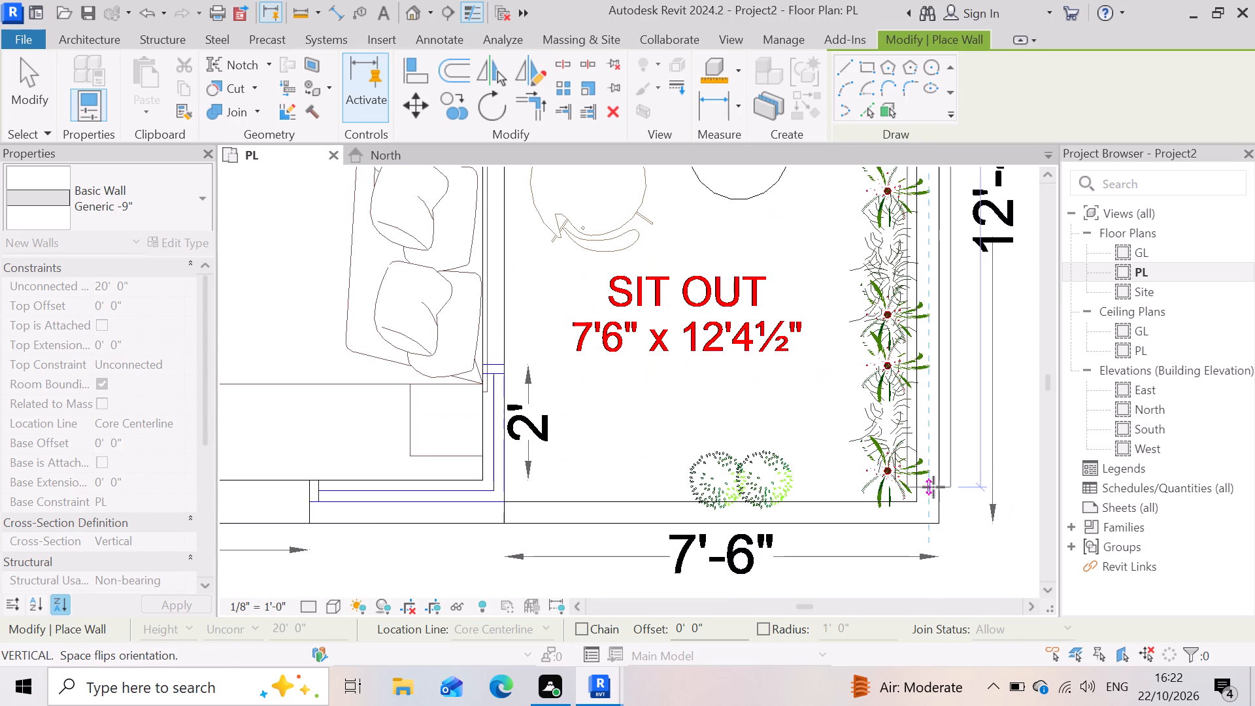
{"action": "left_click", "coordinate": [936, 525]}
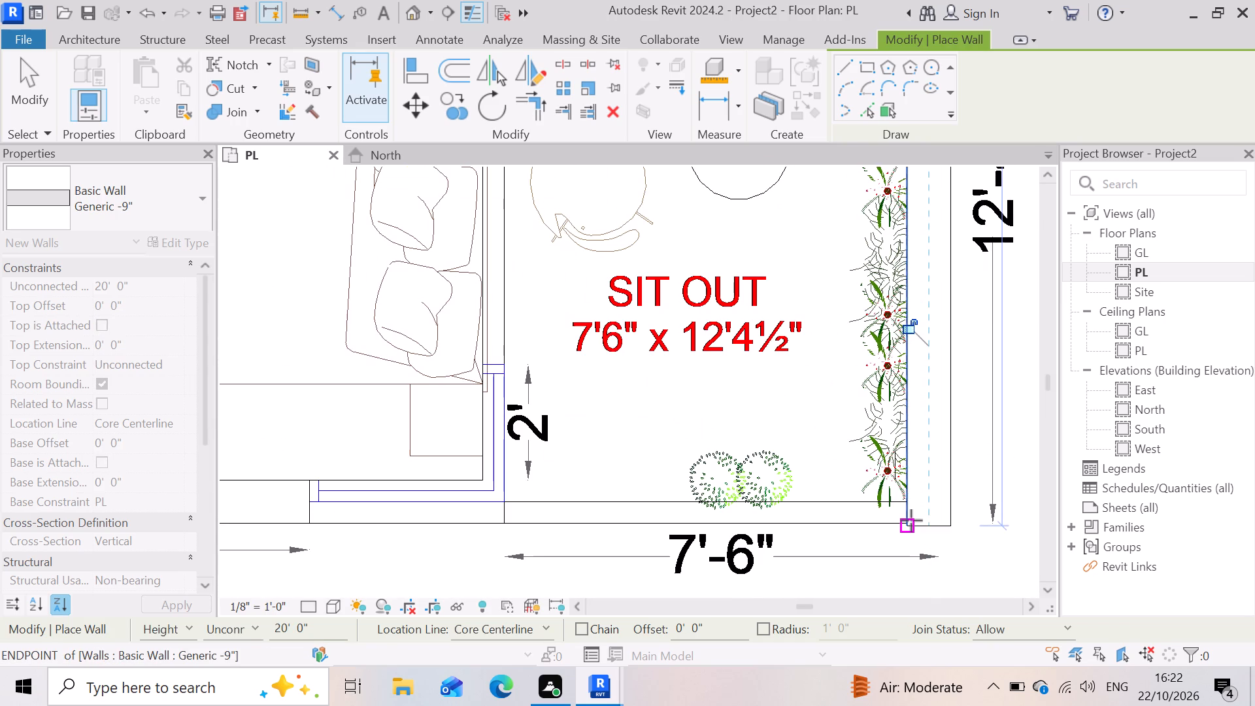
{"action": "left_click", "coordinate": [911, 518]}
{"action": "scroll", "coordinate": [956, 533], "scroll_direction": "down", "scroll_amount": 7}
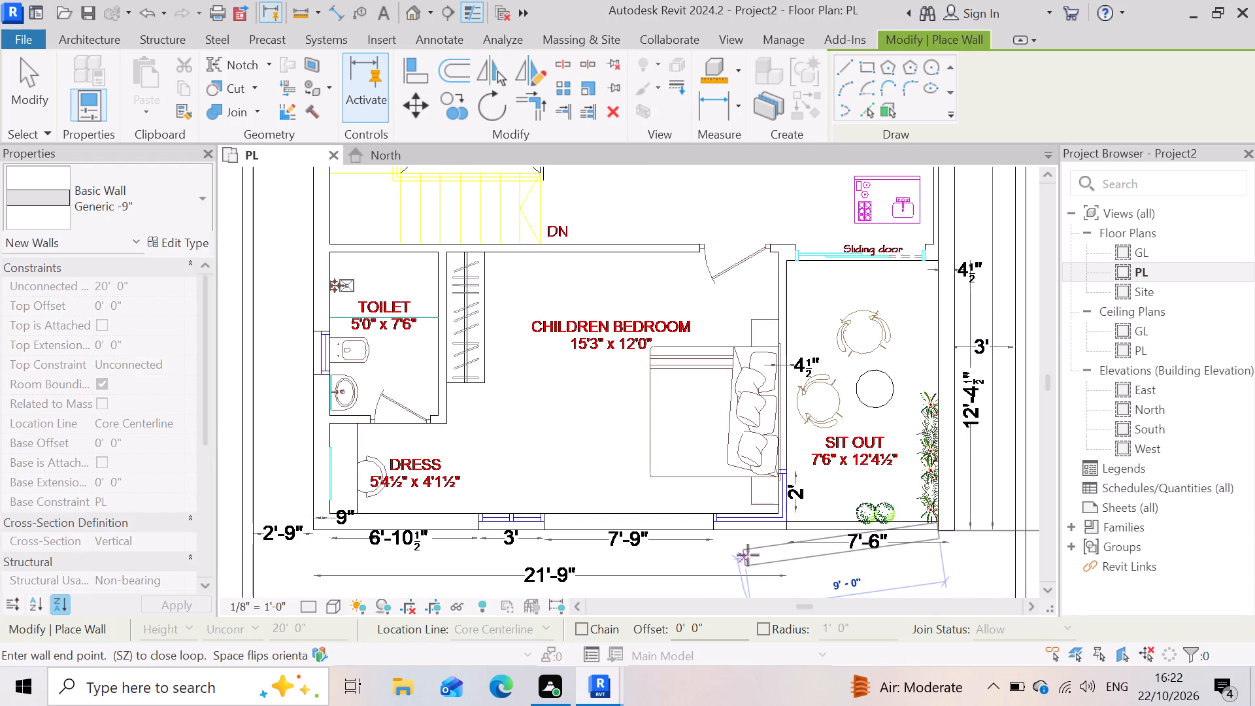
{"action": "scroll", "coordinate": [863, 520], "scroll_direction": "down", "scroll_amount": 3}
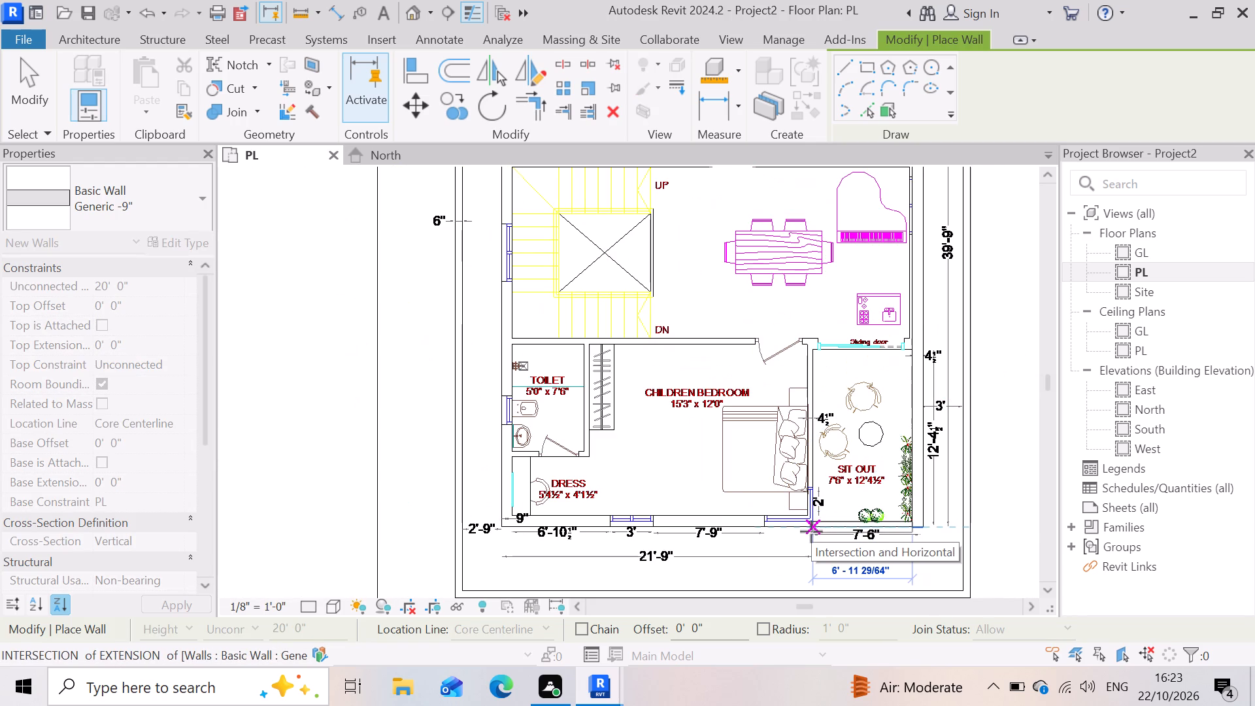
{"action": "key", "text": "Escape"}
Draw a Generic -9" wall about 29'-0 1/2" long from the sit out's outer corner past the children bedroom to the dress room's outer corner.
{"action": "scroll", "coordinate": [878, 394], "scroll_direction": "up", "scroll_amount": 3}
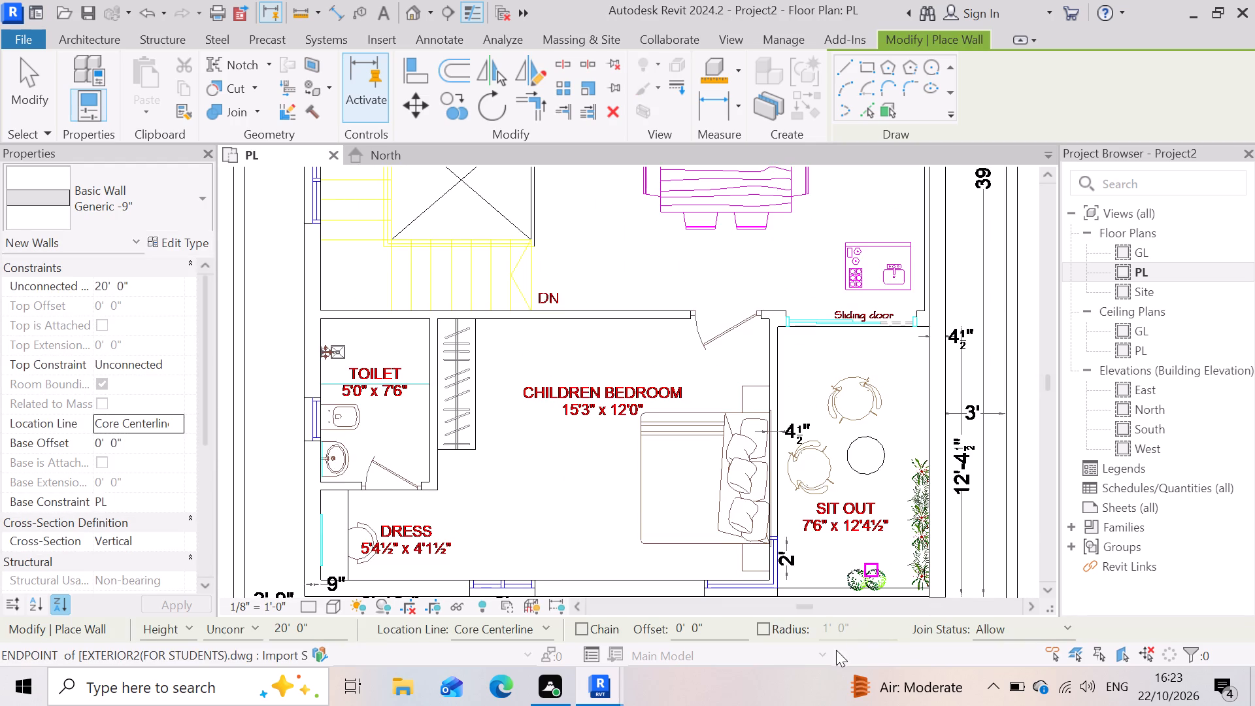
{"action": "scroll", "coordinate": [729, 558], "scroll_direction": "down", "scroll_amount": 3}
{"action": "scroll", "coordinate": [845, 622], "scroll_direction": "up", "scroll_amount": 3}
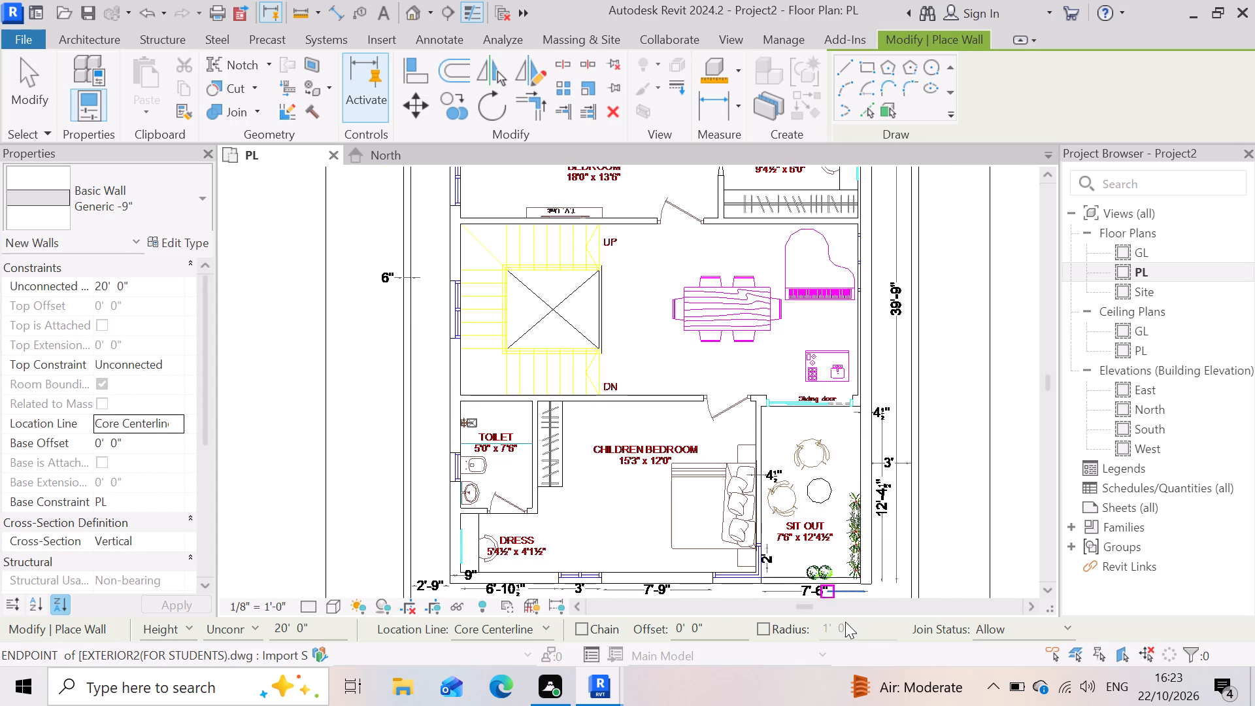
{"action": "scroll", "coordinate": [783, 517], "scroll_direction": "down", "scroll_amount": 4}
{"action": "scroll", "coordinate": [835, 585], "scroll_direction": "up", "scroll_amount": 11}
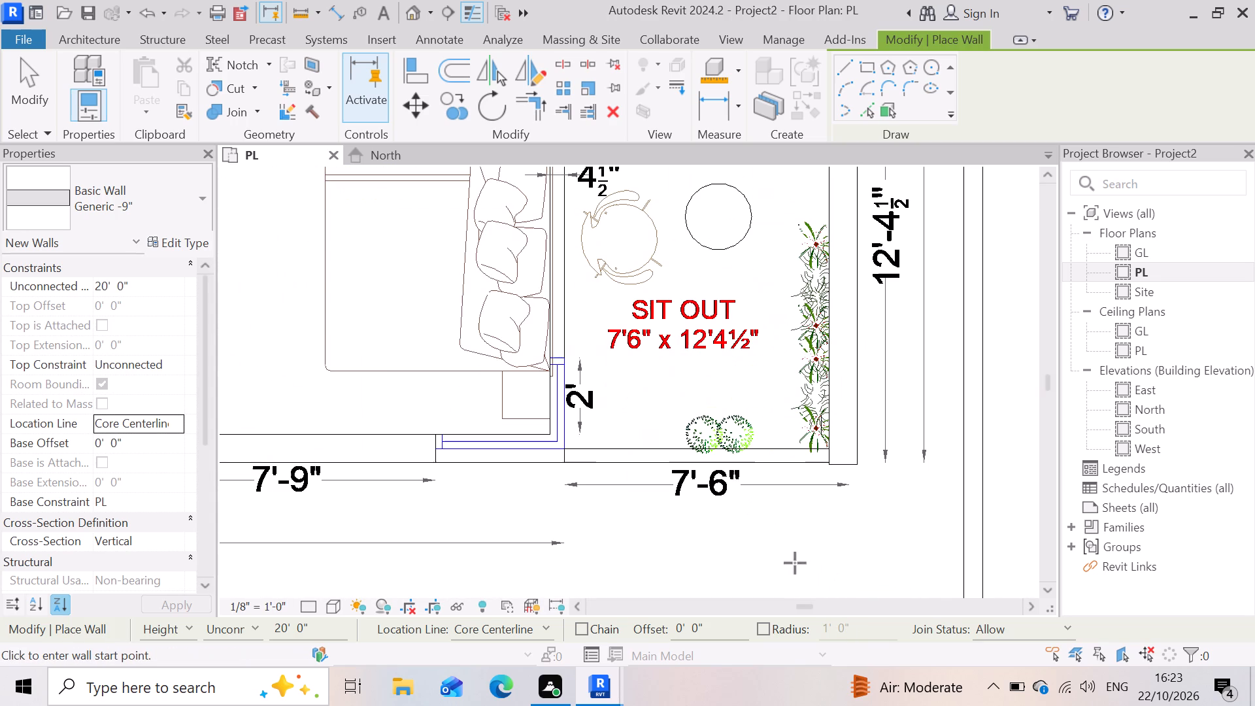
{"action": "left_click", "coordinate": [829, 464]}
{"action": "scroll", "coordinate": [850, 469], "scroll_direction": "down", "scroll_amount": 9}
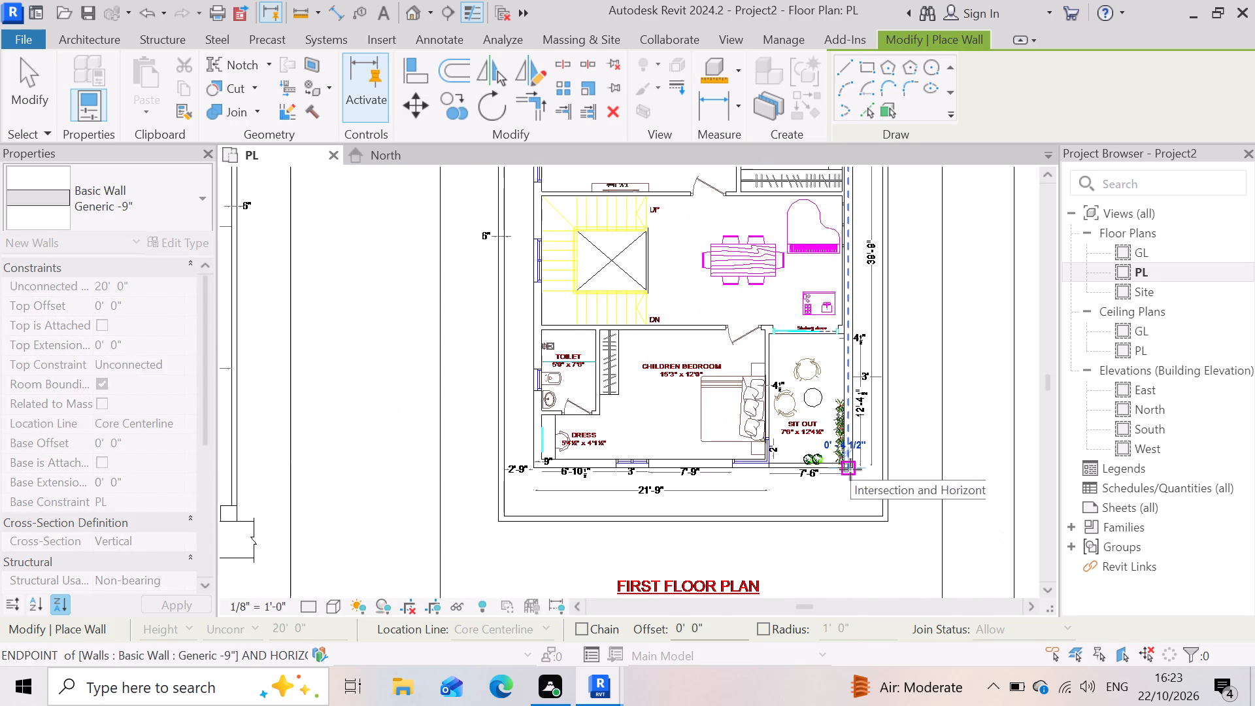
{"action": "scroll", "coordinate": [540, 469], "scroll_direction": "up", "scroll_amount": 12}
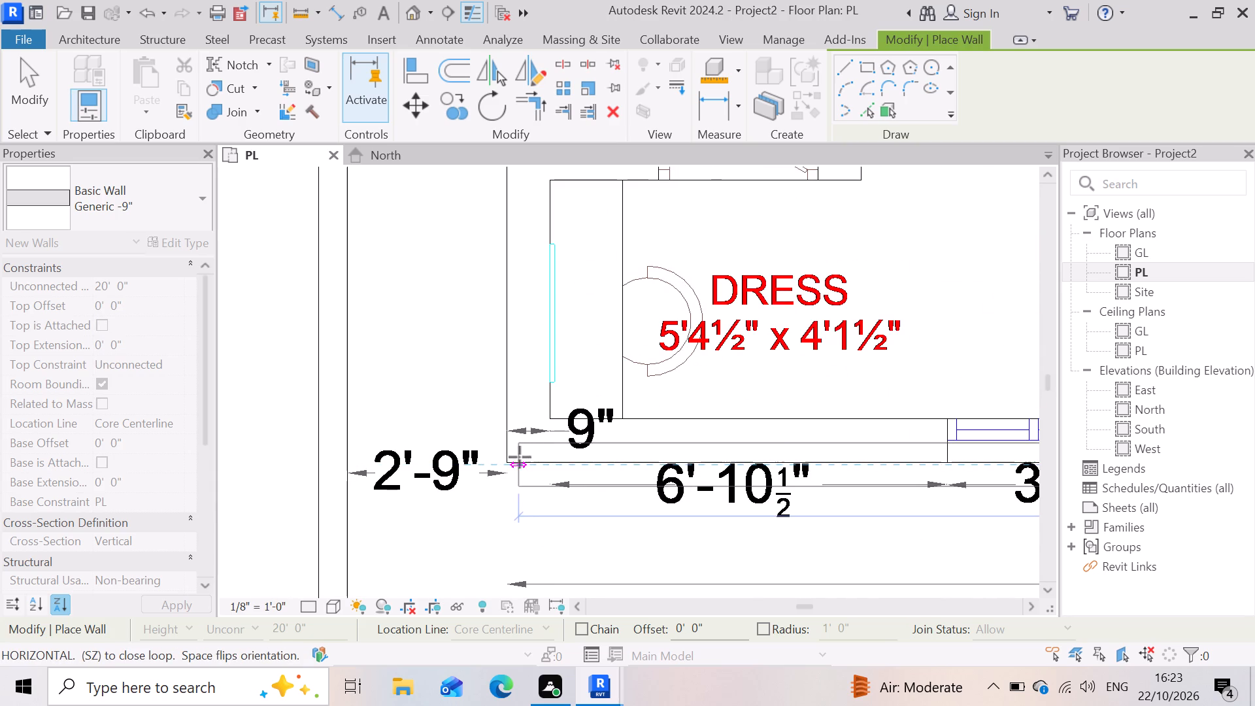
{"action": "left_click", "coordinate": [511, 460]}
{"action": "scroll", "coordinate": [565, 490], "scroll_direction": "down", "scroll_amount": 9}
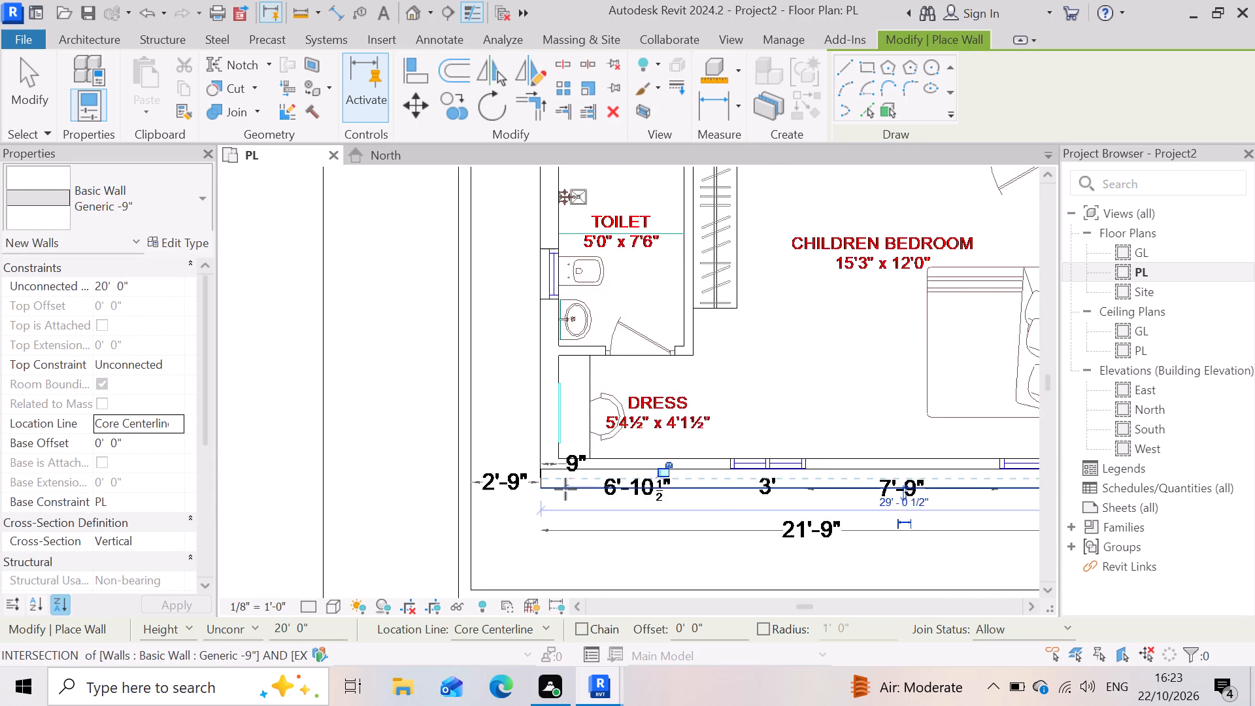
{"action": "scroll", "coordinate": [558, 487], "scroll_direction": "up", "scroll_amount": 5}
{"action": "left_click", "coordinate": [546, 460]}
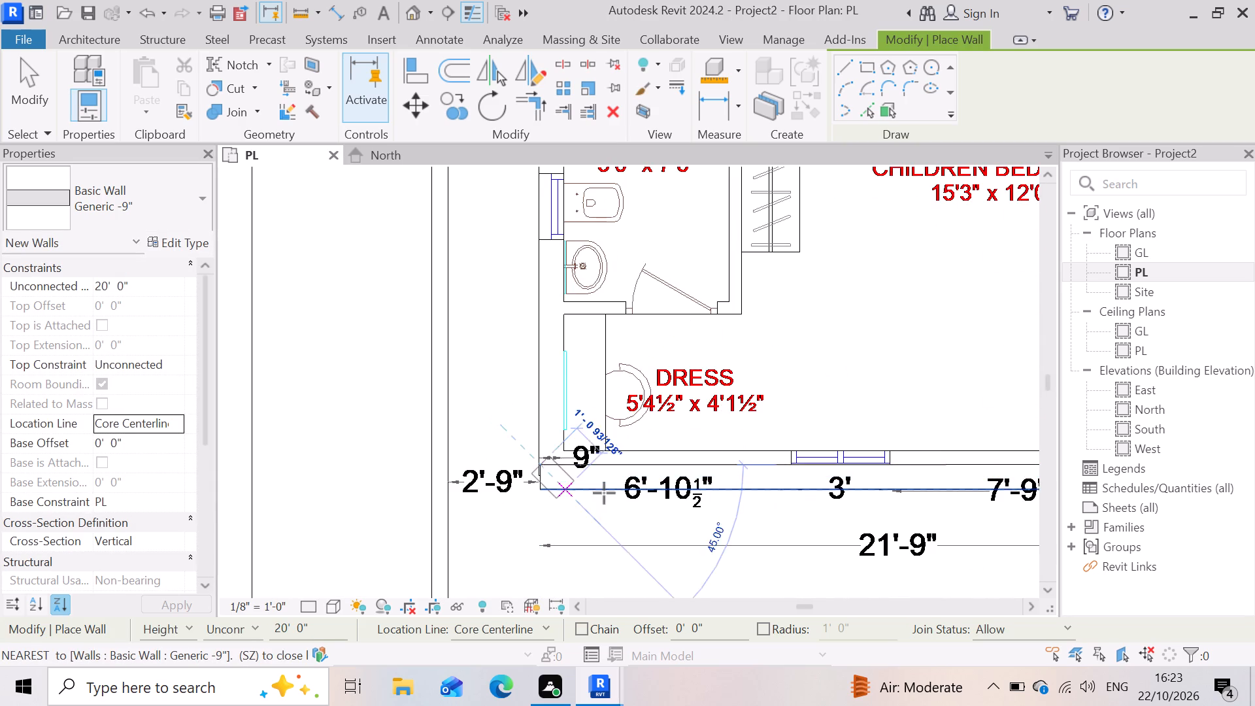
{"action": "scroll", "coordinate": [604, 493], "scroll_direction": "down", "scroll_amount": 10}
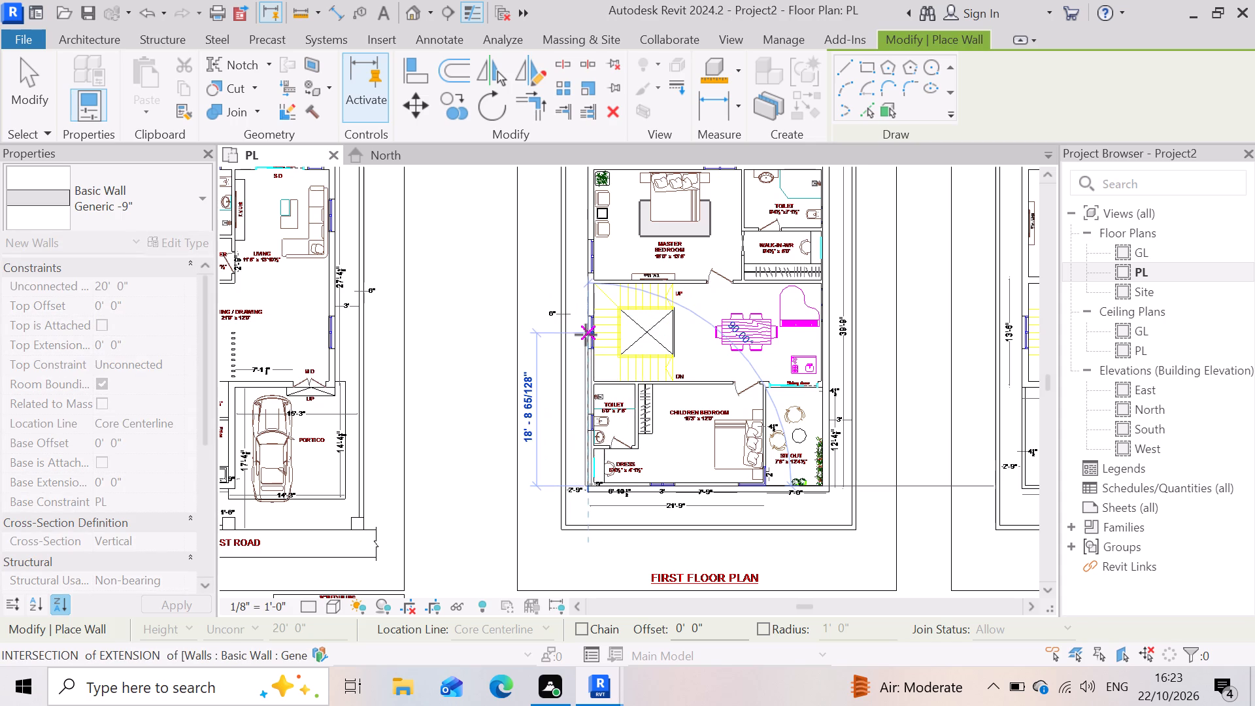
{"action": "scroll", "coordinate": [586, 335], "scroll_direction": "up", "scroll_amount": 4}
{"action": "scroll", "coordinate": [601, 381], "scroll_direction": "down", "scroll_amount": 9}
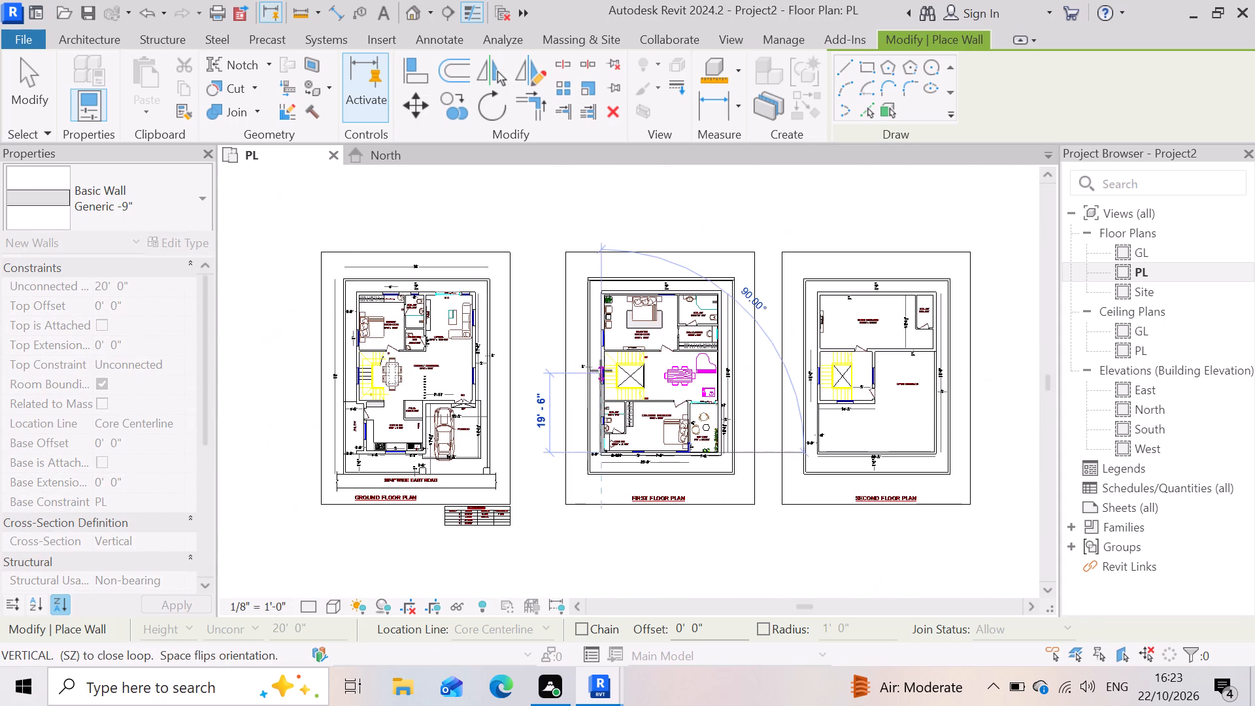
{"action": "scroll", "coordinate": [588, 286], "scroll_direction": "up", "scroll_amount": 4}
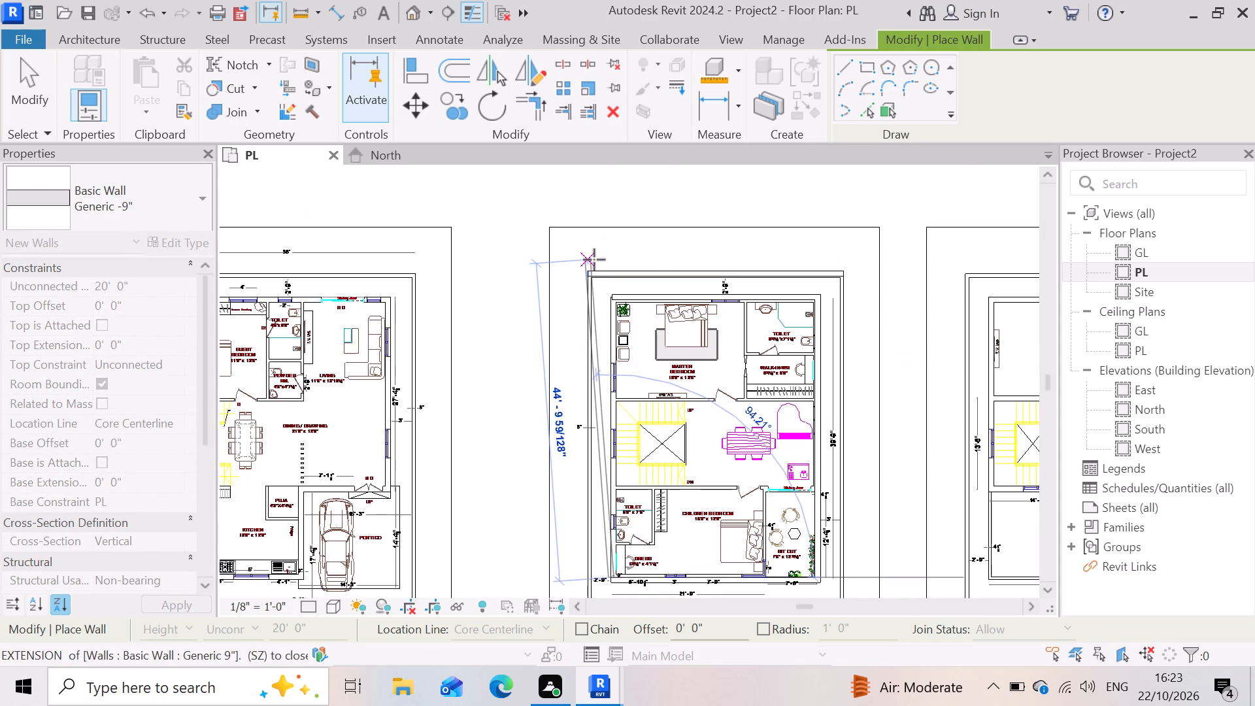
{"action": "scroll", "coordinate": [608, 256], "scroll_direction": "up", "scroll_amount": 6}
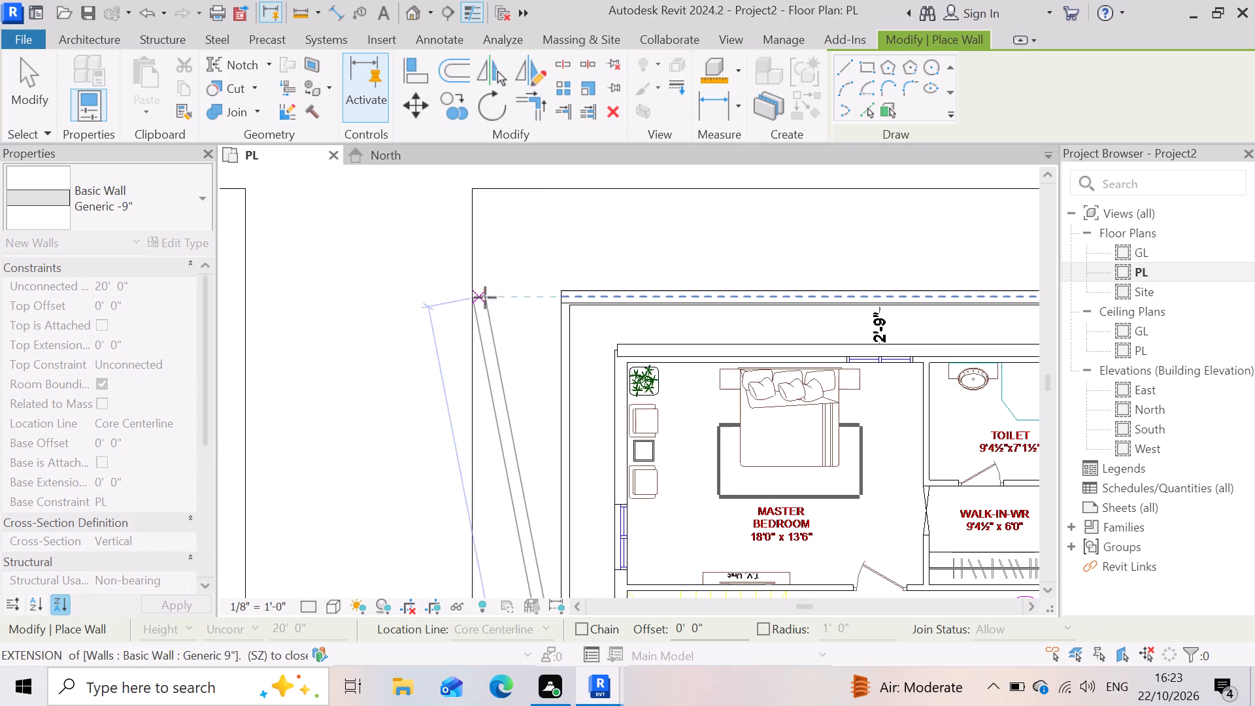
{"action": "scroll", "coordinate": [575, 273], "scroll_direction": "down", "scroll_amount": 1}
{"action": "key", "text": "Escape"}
Draw a Generic -9" wall about 47' long on the first floor plan's outer boundary, from the master bedroom corner to the dress room corner.
{"action": "scroll", "coordinate": [585, 311], "scroll_direction": "up", "scroll_amount": 3}
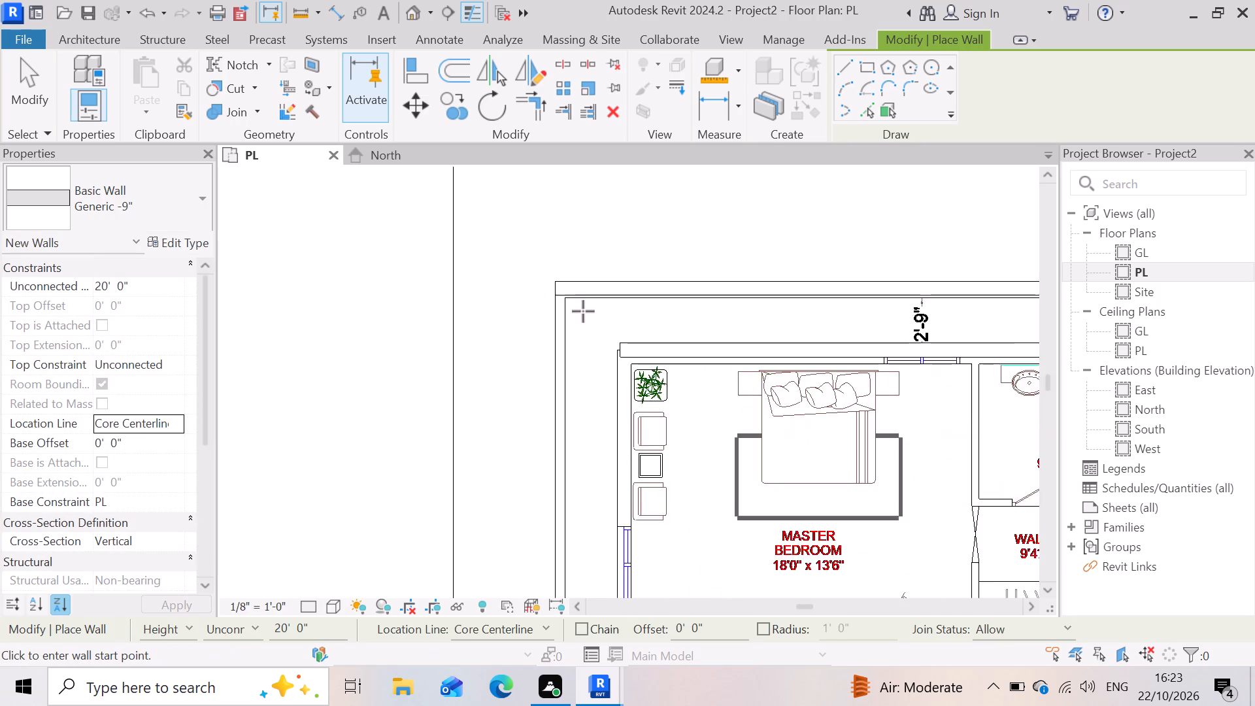
{"action": "scroll", "coordinate": [583, 311], "scroll_direction": "up", "scroll_amount": 3}
{"action": "left_click", "coordinate": [552, 281]}
{"action": "scroll", "coordinate": [538, 333], "scroll_direction": "down", "scroll_amount": 2}
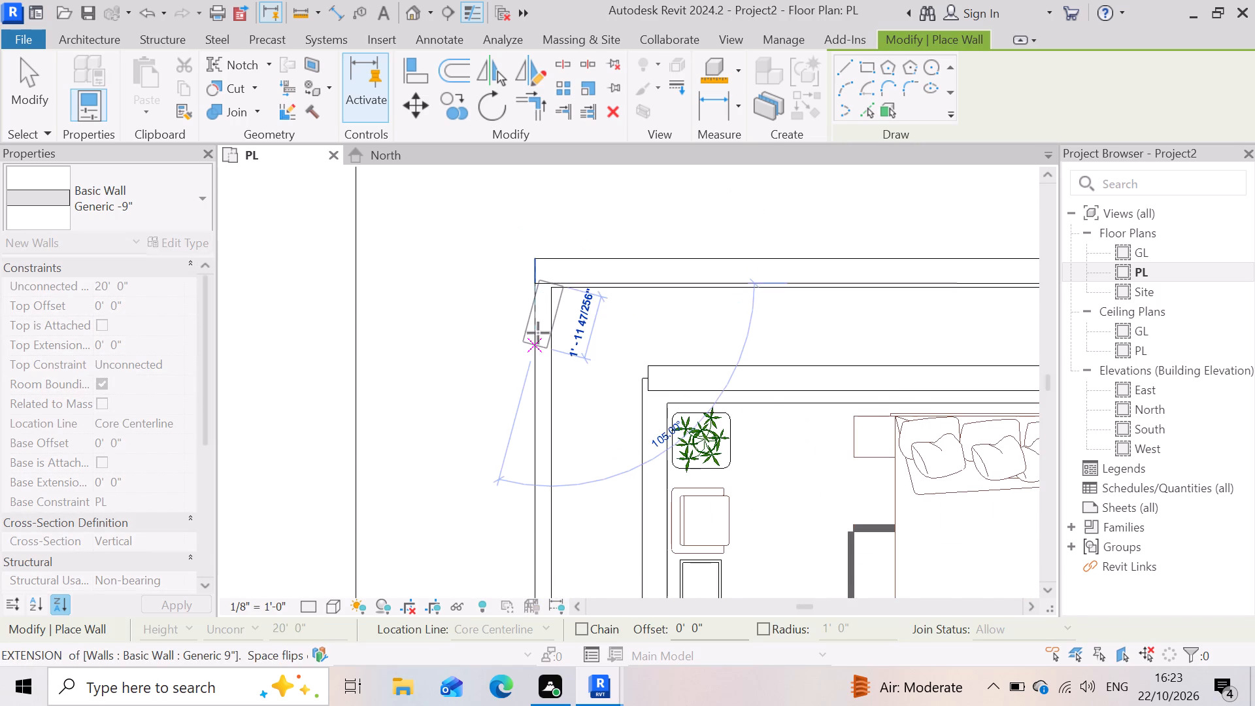
{"action": "scroll", "coordinate": [538, 333], "scroll_direction": "down", "scroll_amount": 19}
{"action": "scroll", "coordinate": [533, 446], "scroll_direction": "up", "scroll_amount": 3}
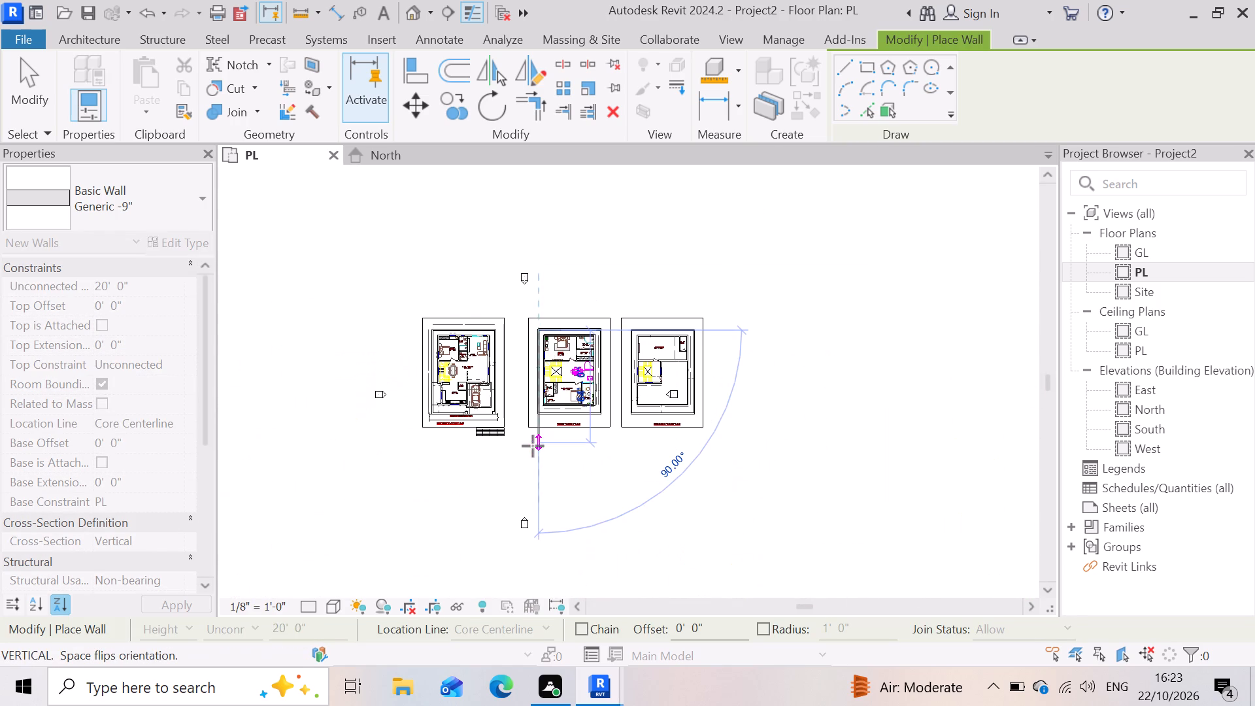
{"action": "scroll", "coordinate": [533, 446], "scroll_direction": "up", "scroll_amount": 5}
{"action": "scroll", "coordinate": [561, 336], "scroll_direction": "up", "scroll_amount": 8}
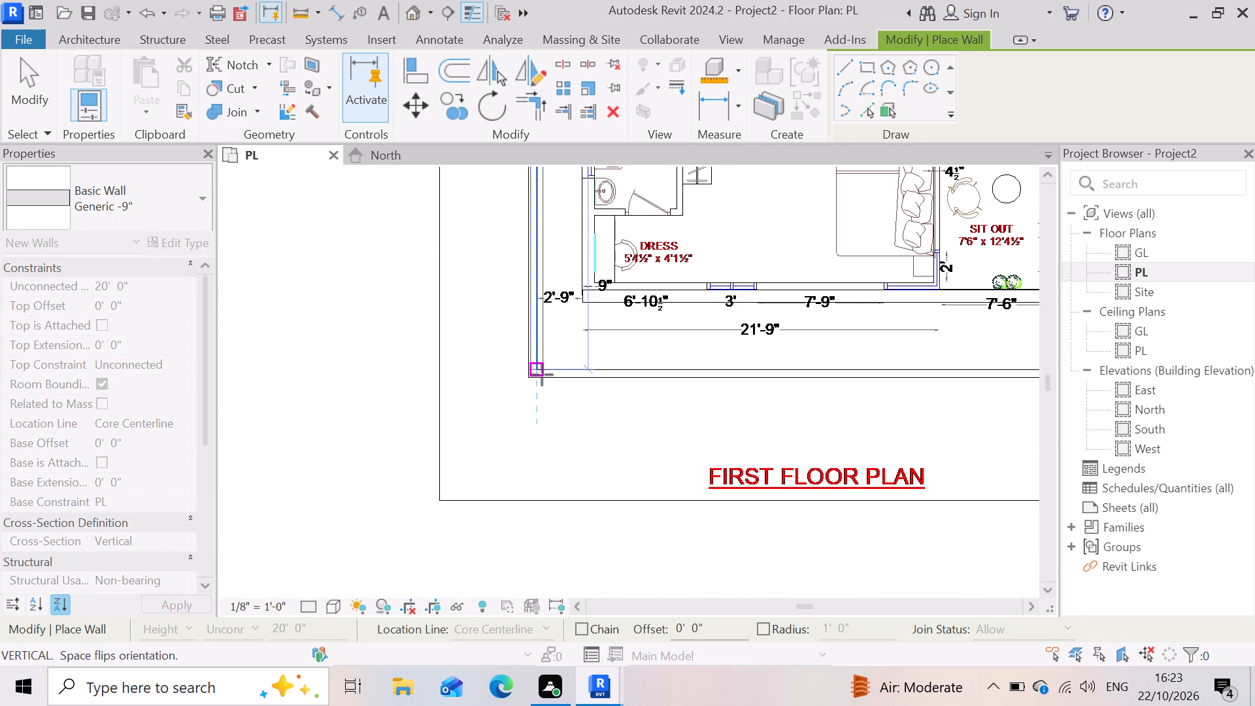
{"action": "scroll", "coordinate": [537, 377], "scroll_direction": "up", "scroll_amount": 11}
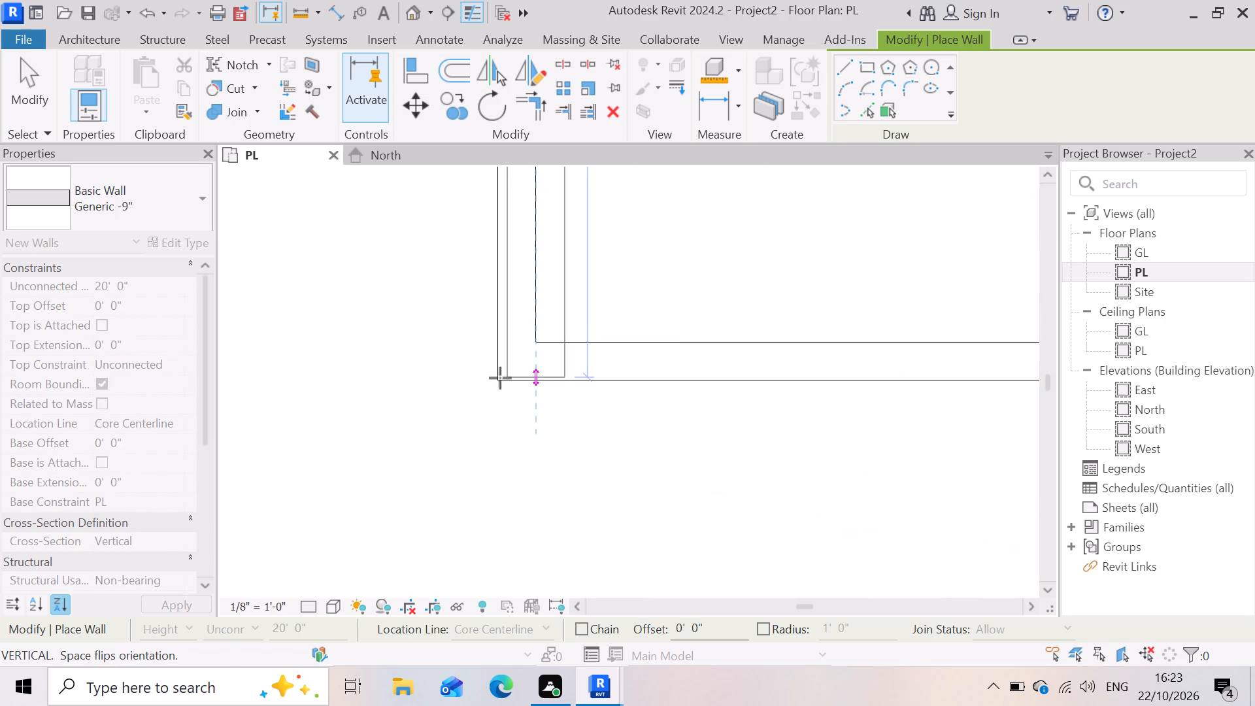
{"action": "left_click", "coordinate": [500, 377]}
Open the default 3D view and examine the walls traced over the first floor plan.
{"action": "scroll", "coordinate": [507, 423], "scroll_direction": "down", "scroll_amount": 20}
{"action": "scroll", "coordinate": [507, 423], "scroll_direction": "down", "scroll_amount": 7}
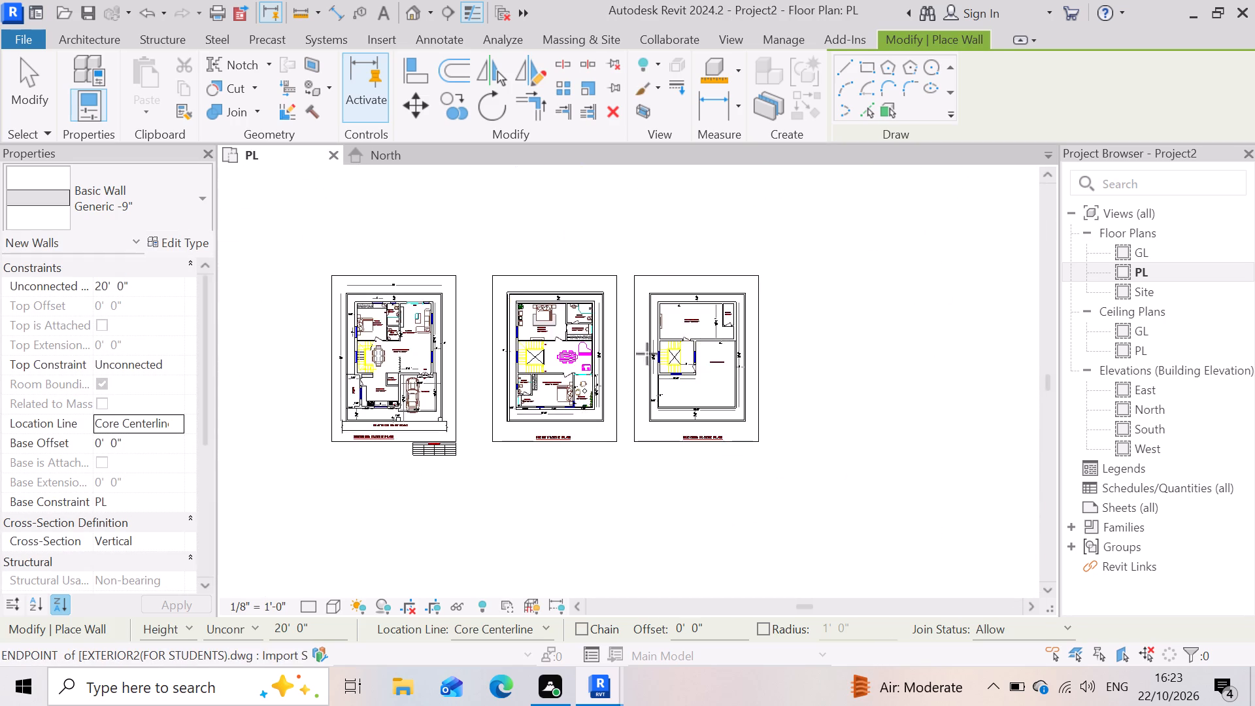
{"action": "scroll", "coordinate": [612, 358], "scroll_direction": "up", "scroll_amount": 7}
{"action": "scroll", "coordinate": [784, 352], "scroll_direction": "up", "scroll_amount": 4}
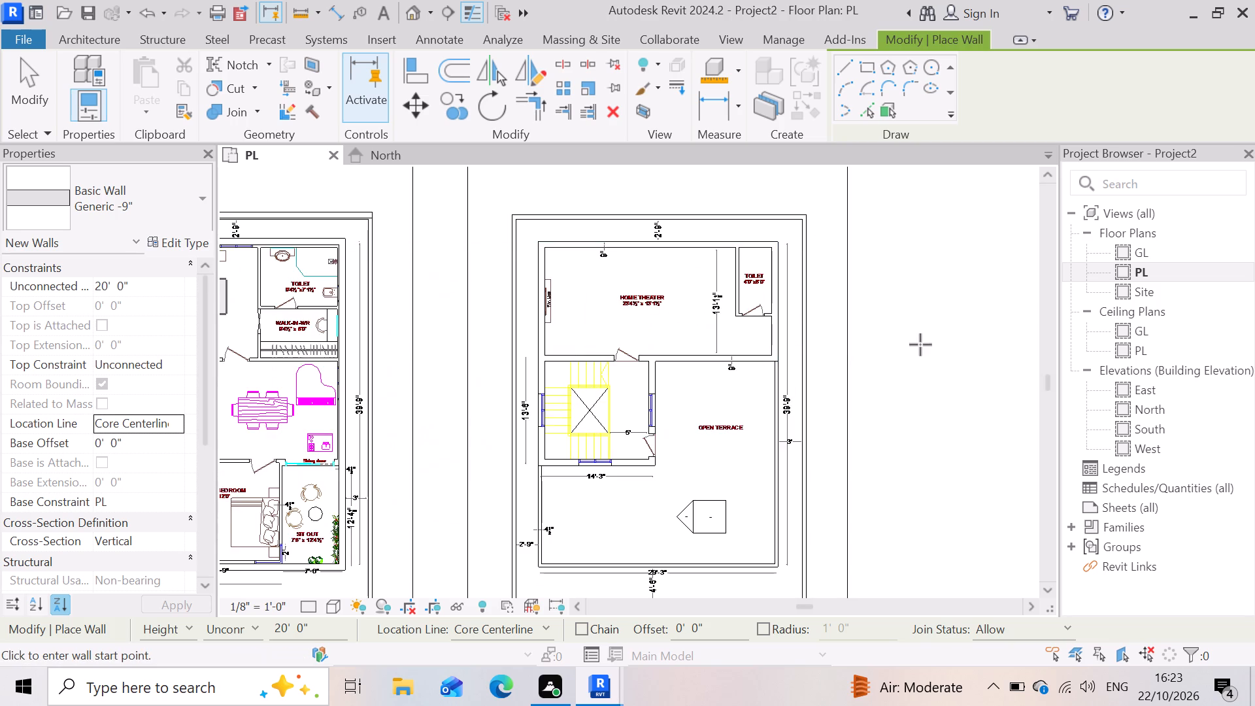
{"action": "scroll", "coordinate": [920, 345], "scroll_direction": "down", "scroll_amount": 3}
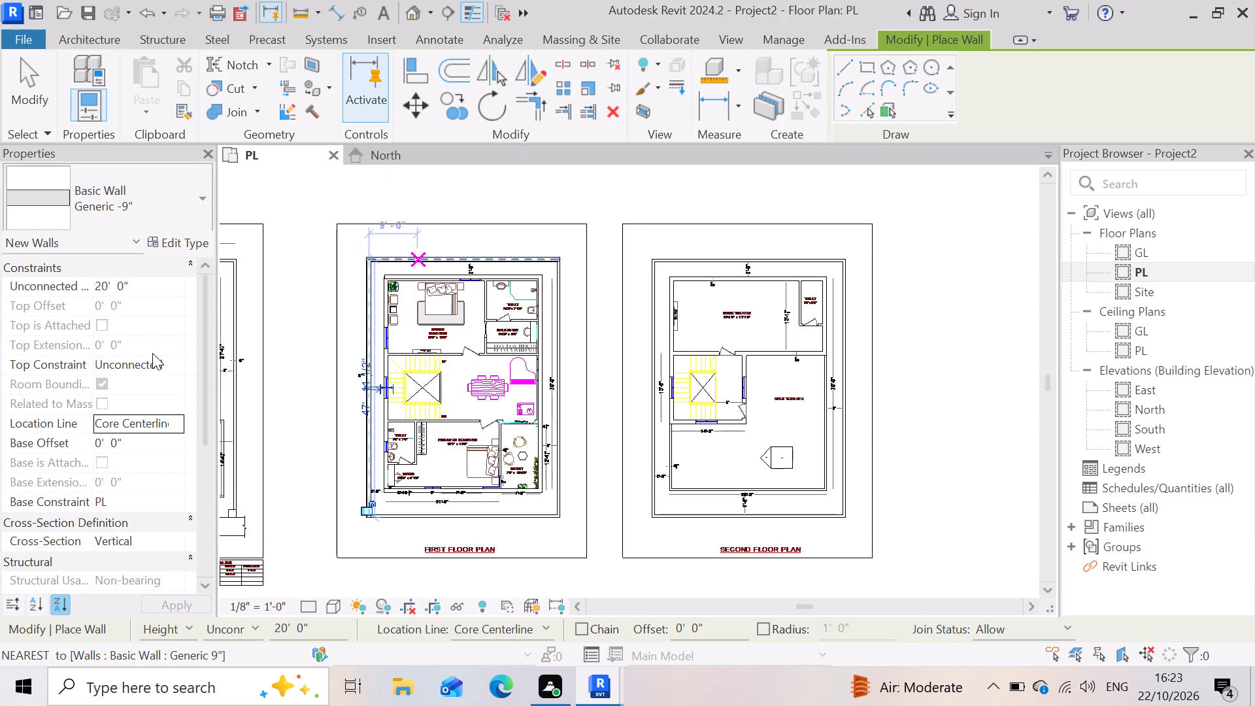
{"action": "left_click", "coordinate": [410, 7]}
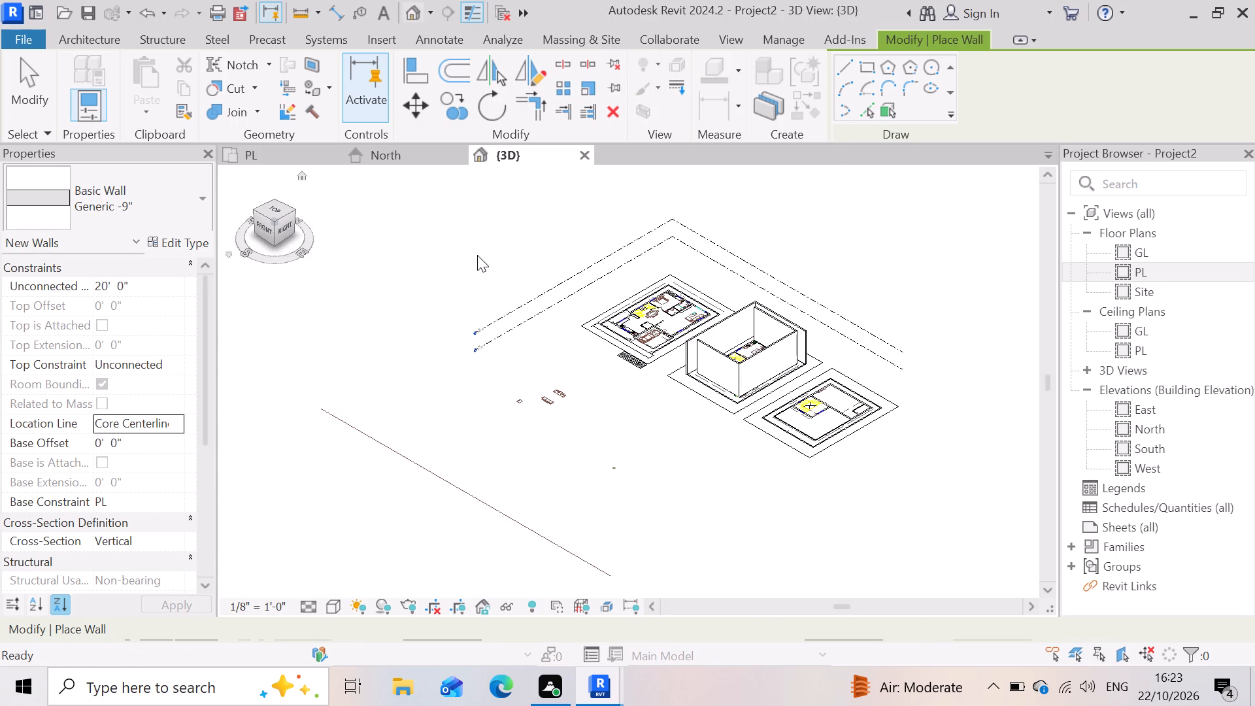
{"action": "scroll", "coordinate": [723, 363], "scroll_direction": "up", "scroll_amount": 8}
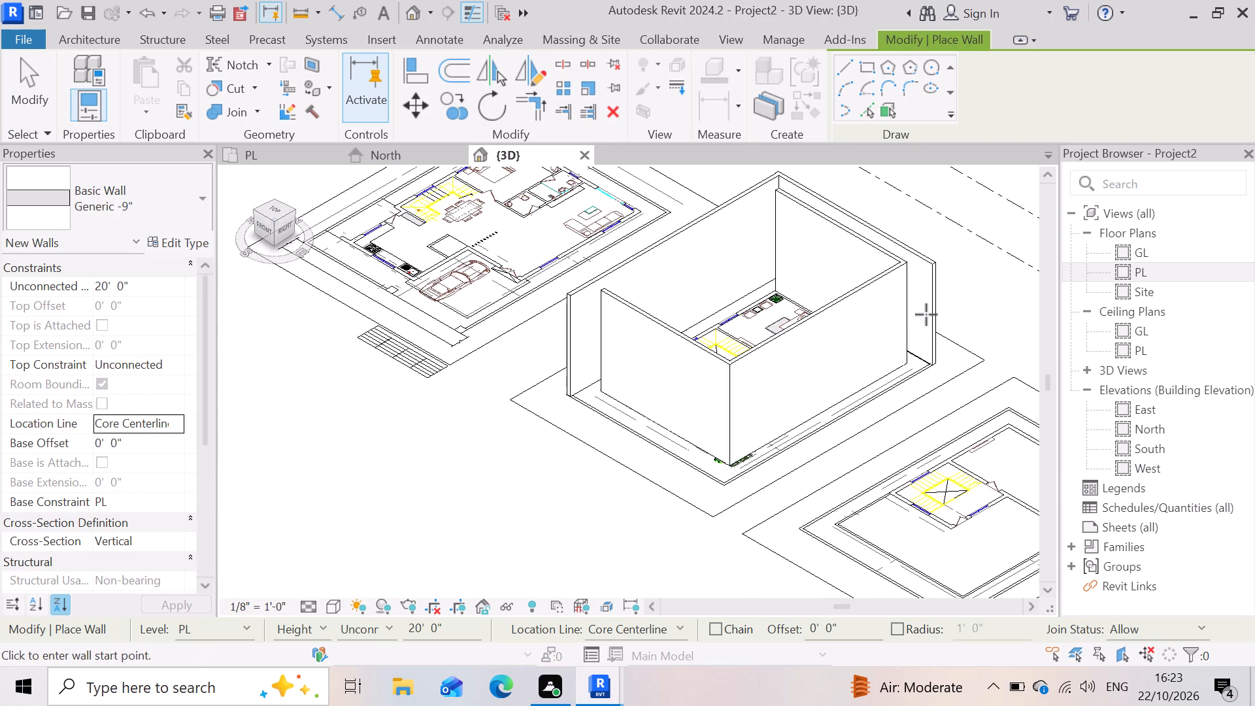
Examine the corners and open ends of the traced first floor house and boundary walls in the 3D view.
{"action": "scroll", "coordinate": [926, 314], "scroll_direction": "up", "scroll_amount": 3}
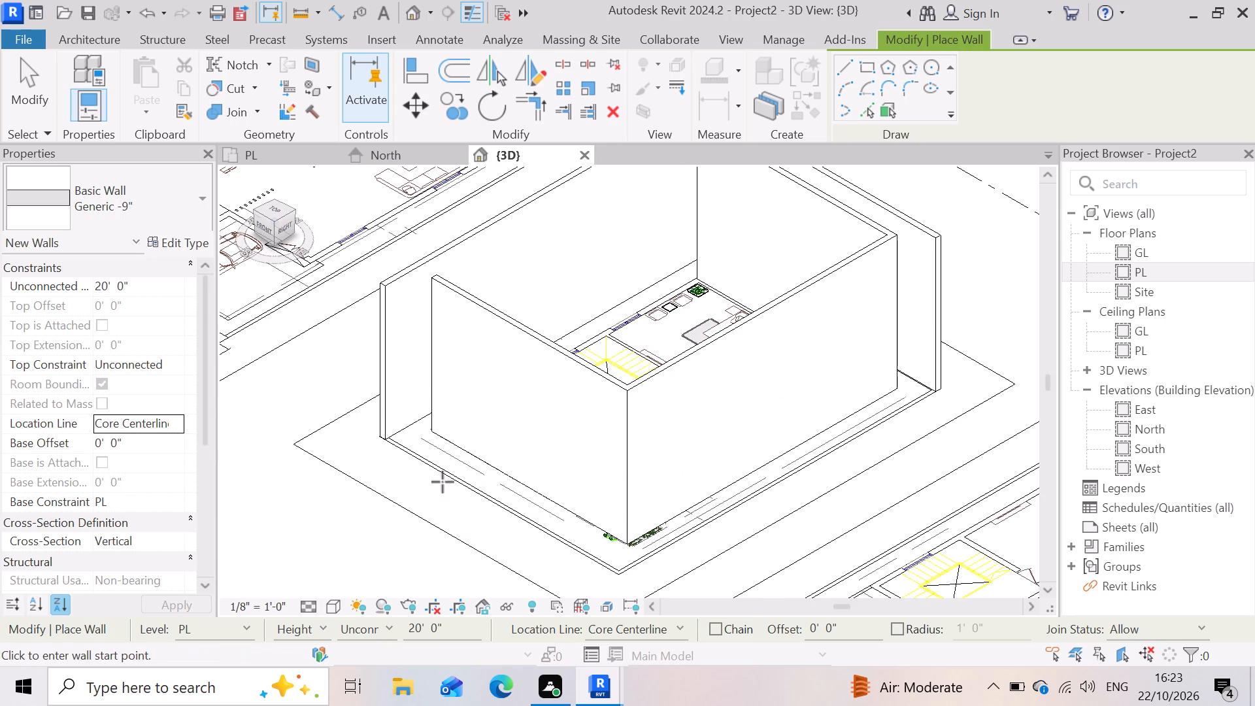
{"action": "scroll", "coordinate": [635, 495], "scroll_direction": "up", "scroll_amount": 4}
{"action": "scroll", "coordinate": [378, 518], "scroll_direction": "down", "scroll_amount": 4}
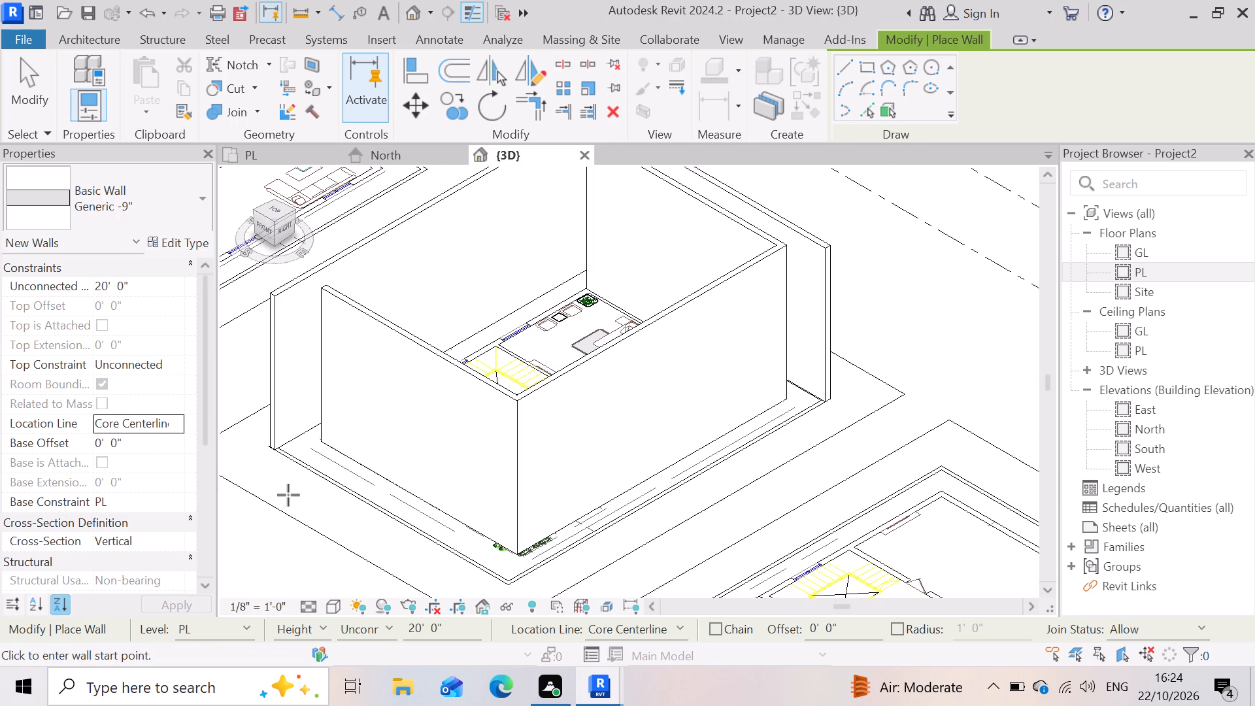
{"action": "scroll", "coordinate": [387, 399], "scroll_direction": "down", "scroll_amount": 1}
{"action": "scroll", "coordinate": [387, 399], "scroll_direction": "up", "scroll_amount": 2}
{"action": "scroll", "coordinate": [229, 534], "scroll_direction": "down", "scroll_amount": 3}
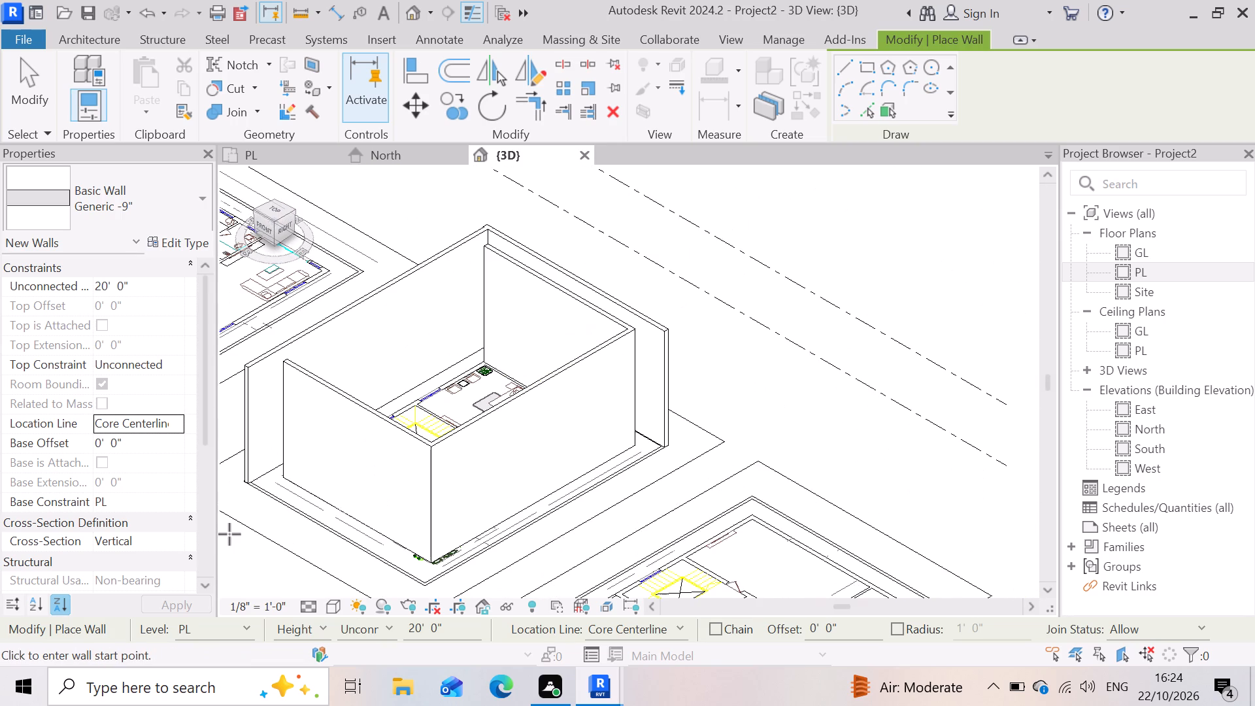
{"action": "scroll", "coordinate": [499, 507], "scroll_direction": "up", "scroll_amount": 4}
{"action": "scroll", "coordinate": [331, 519], "scroll_direction": "down", "scroll_amount": 4}
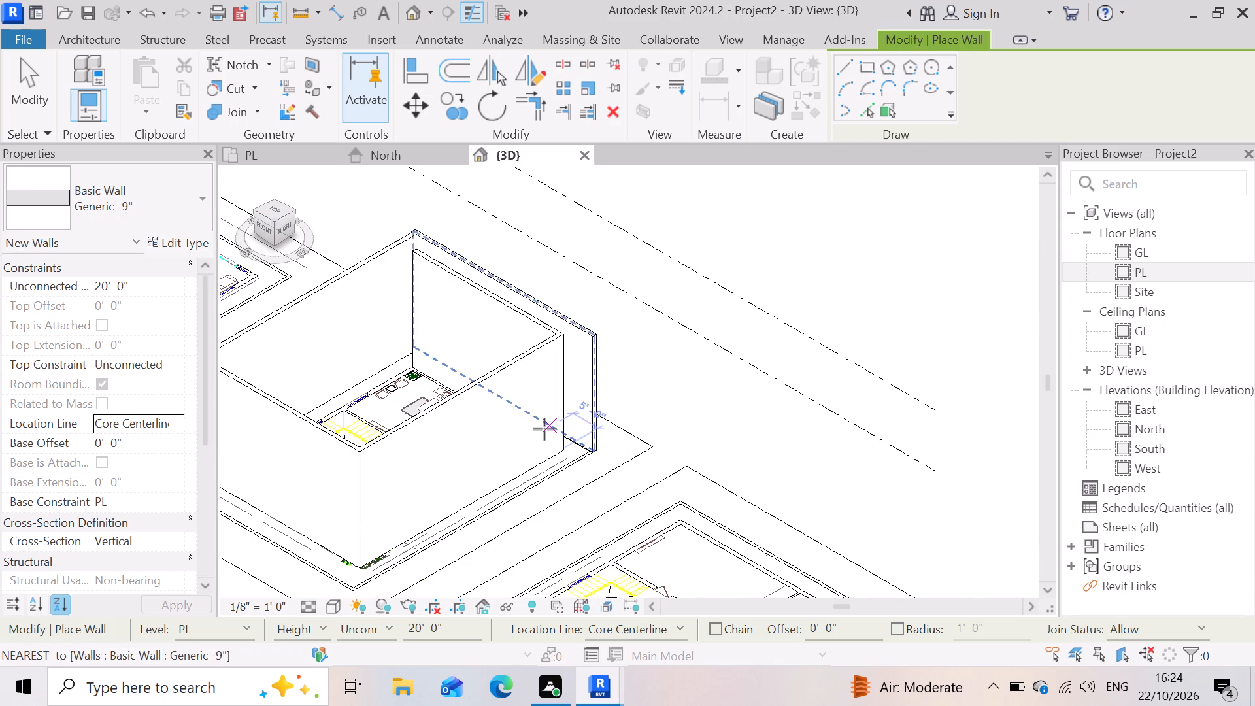
{"action": "scroll", "coordinate": [544, 429], "scroll_direction": "up", "scroll_amount": 4}
{"action": "key", "text": "Escape"}
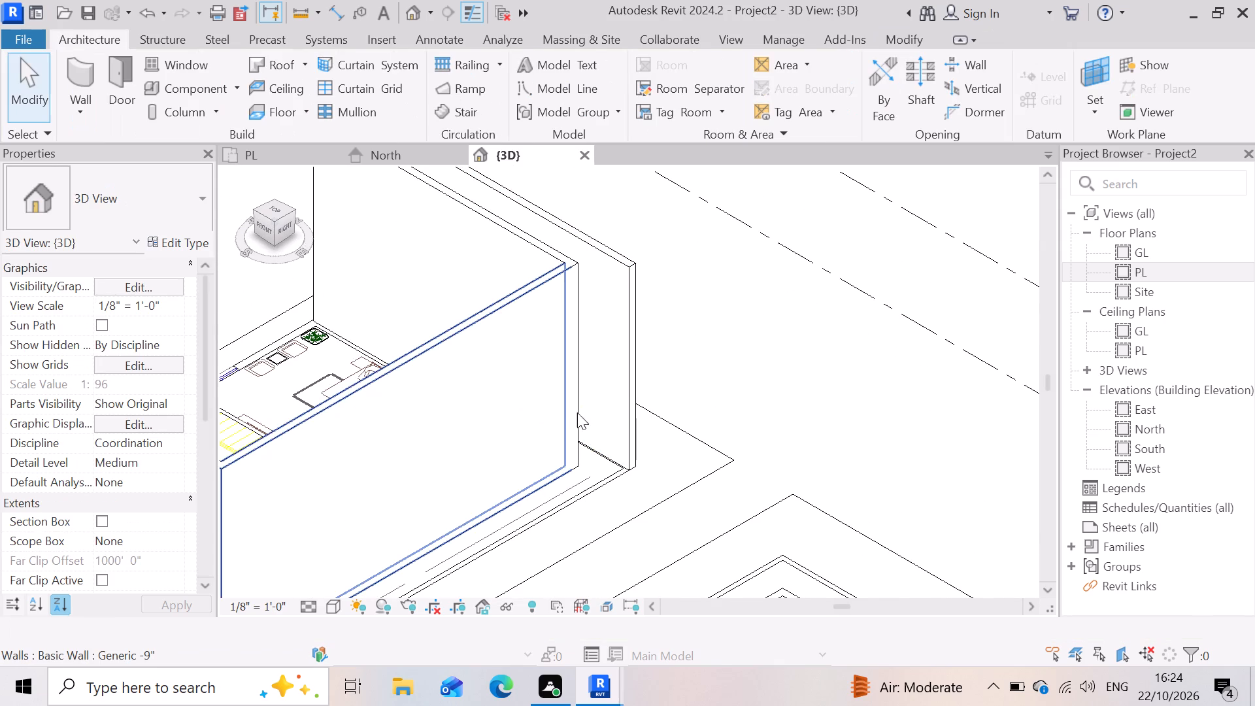
{"action": "scroll", "coordinate": [580, 410], "scroll_direction": "down", "scroll_amount": 3}
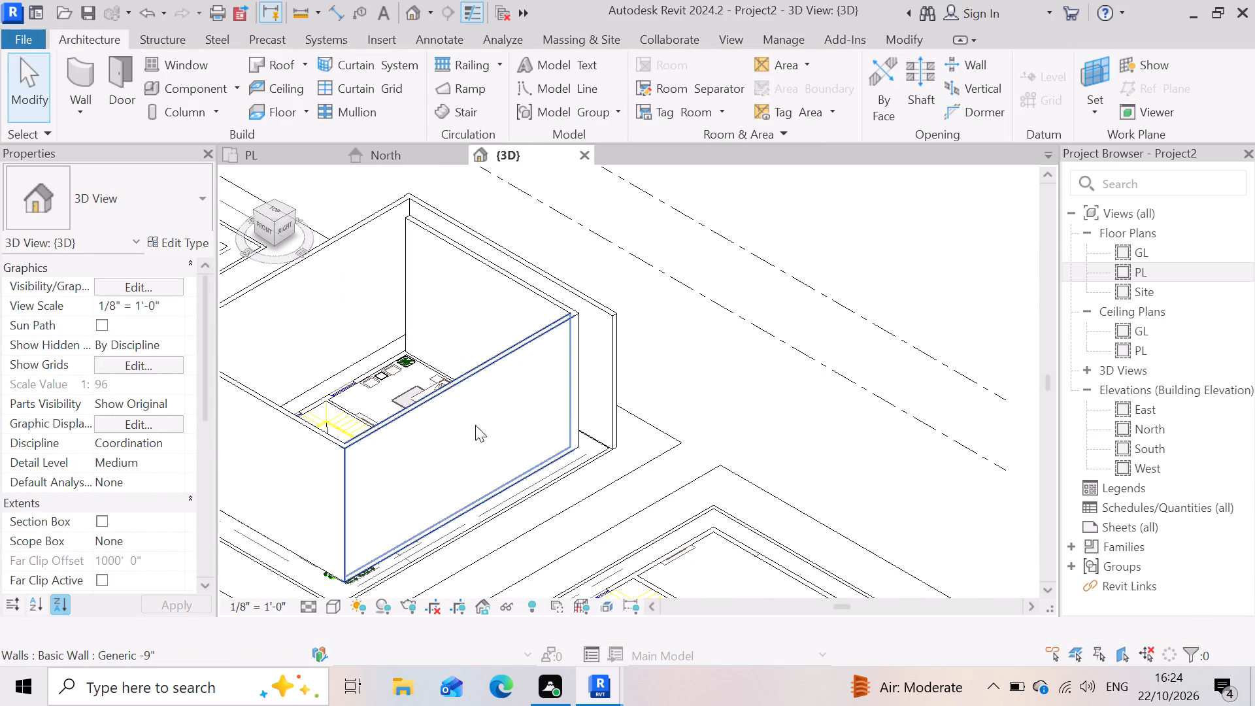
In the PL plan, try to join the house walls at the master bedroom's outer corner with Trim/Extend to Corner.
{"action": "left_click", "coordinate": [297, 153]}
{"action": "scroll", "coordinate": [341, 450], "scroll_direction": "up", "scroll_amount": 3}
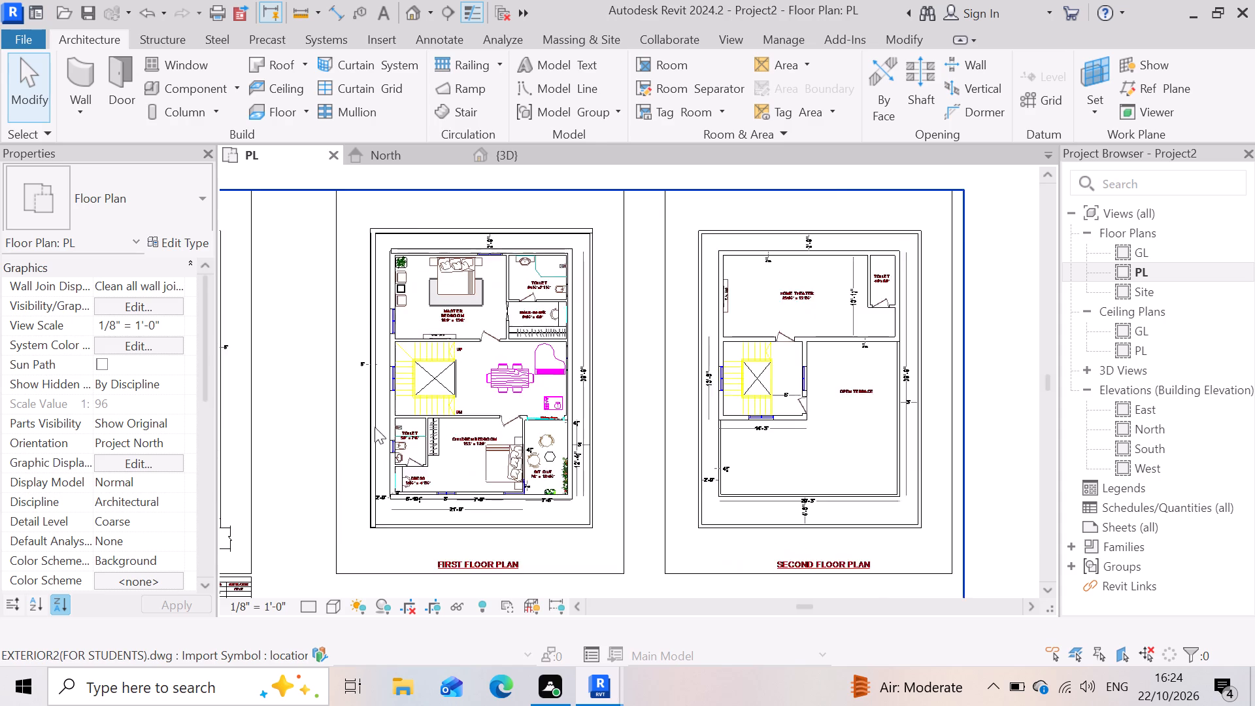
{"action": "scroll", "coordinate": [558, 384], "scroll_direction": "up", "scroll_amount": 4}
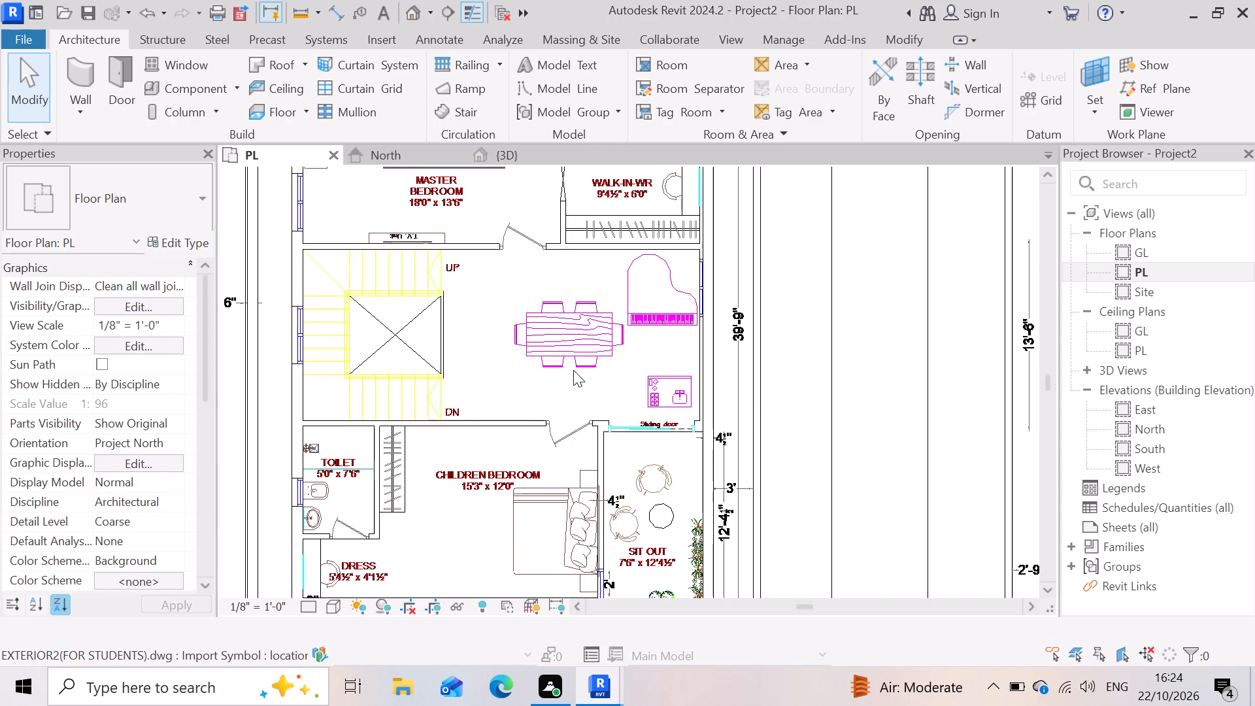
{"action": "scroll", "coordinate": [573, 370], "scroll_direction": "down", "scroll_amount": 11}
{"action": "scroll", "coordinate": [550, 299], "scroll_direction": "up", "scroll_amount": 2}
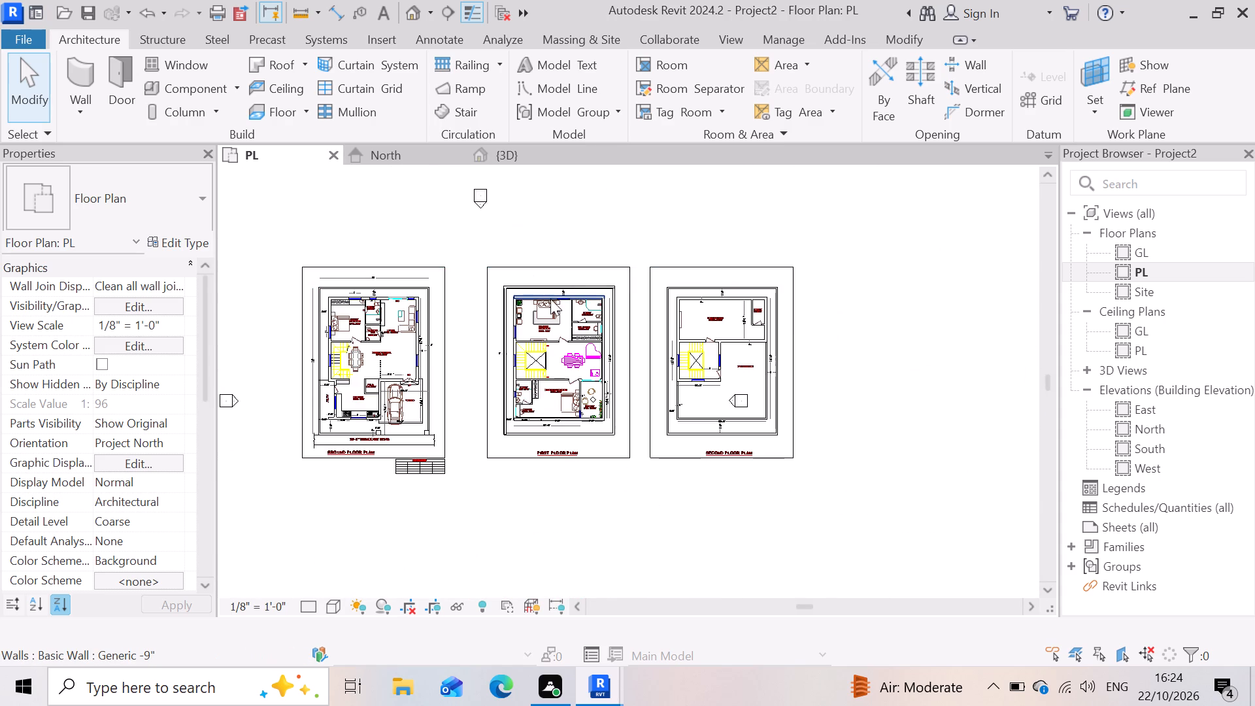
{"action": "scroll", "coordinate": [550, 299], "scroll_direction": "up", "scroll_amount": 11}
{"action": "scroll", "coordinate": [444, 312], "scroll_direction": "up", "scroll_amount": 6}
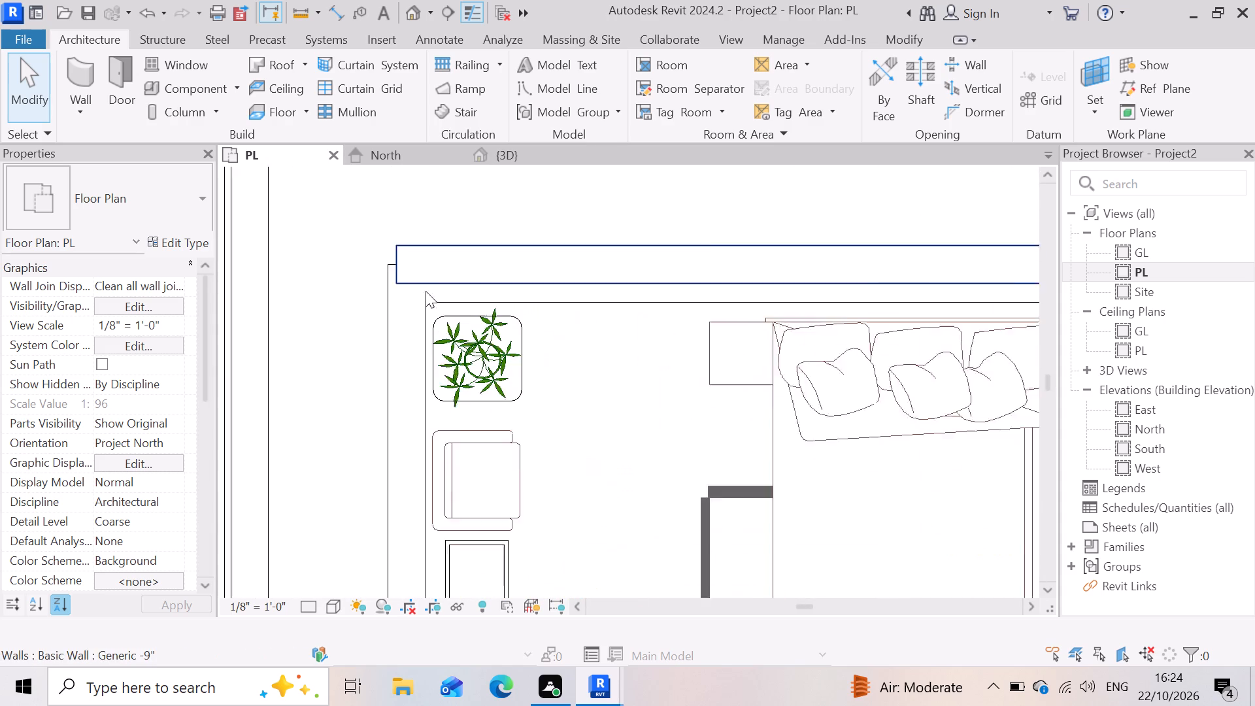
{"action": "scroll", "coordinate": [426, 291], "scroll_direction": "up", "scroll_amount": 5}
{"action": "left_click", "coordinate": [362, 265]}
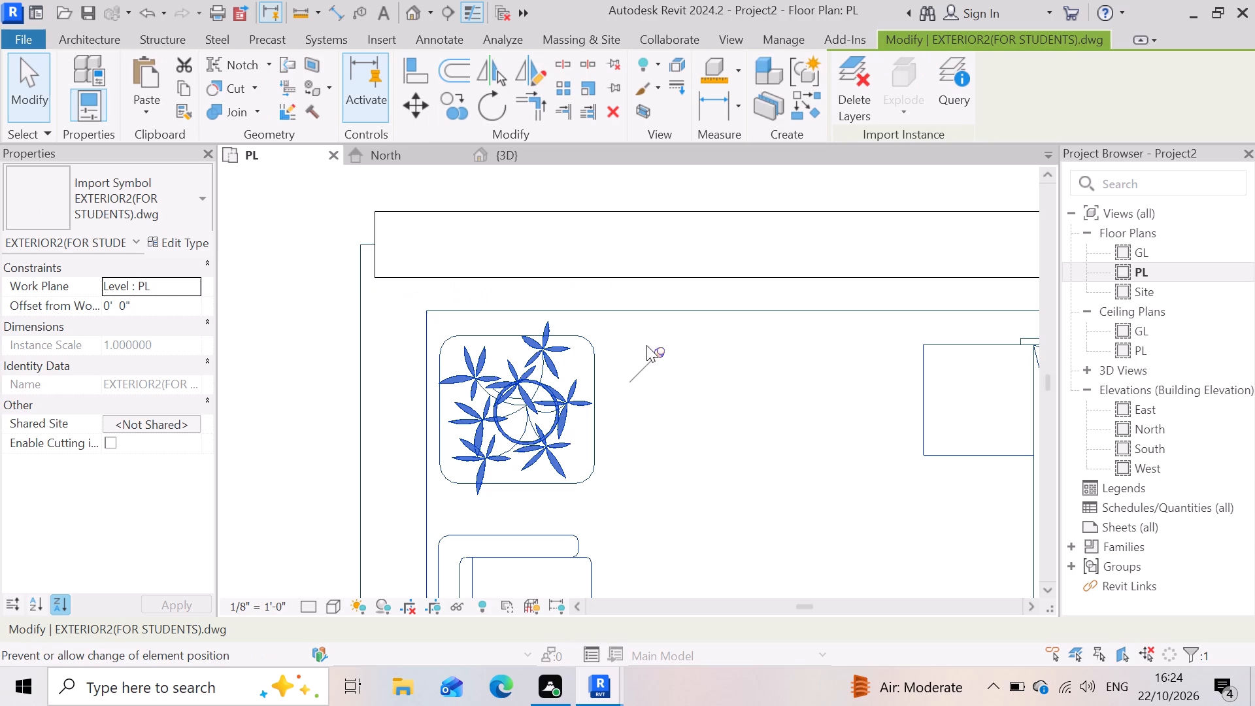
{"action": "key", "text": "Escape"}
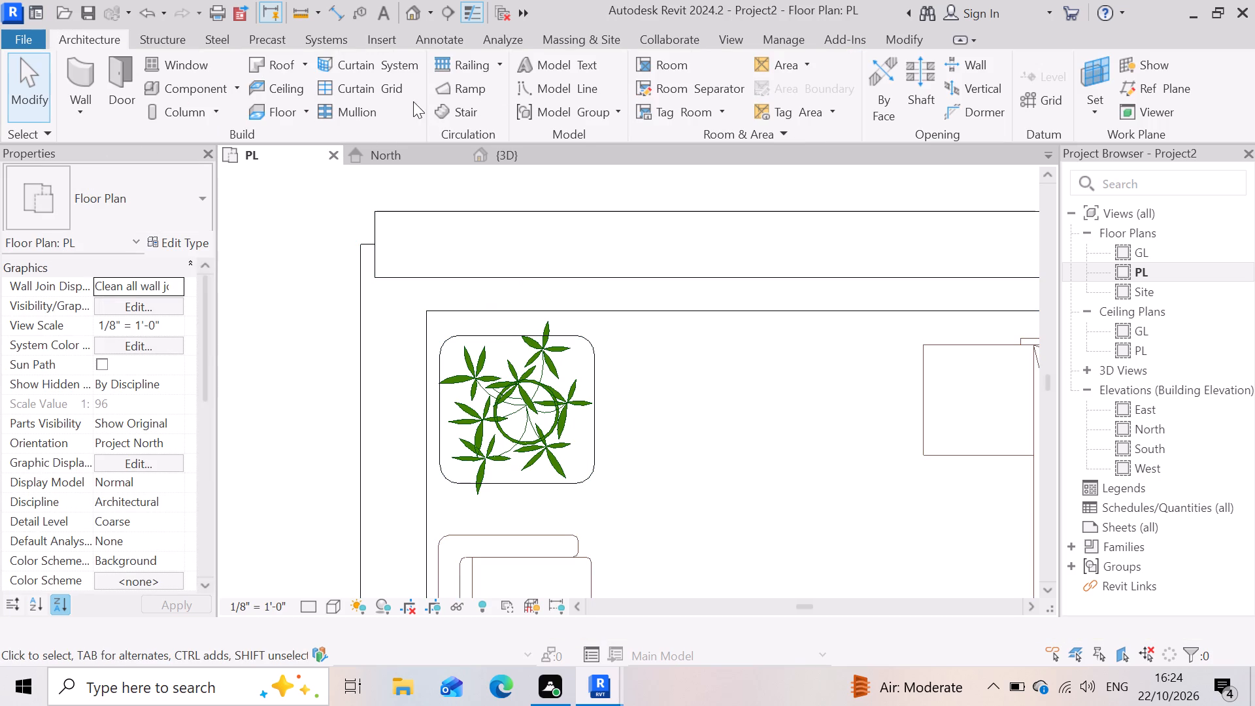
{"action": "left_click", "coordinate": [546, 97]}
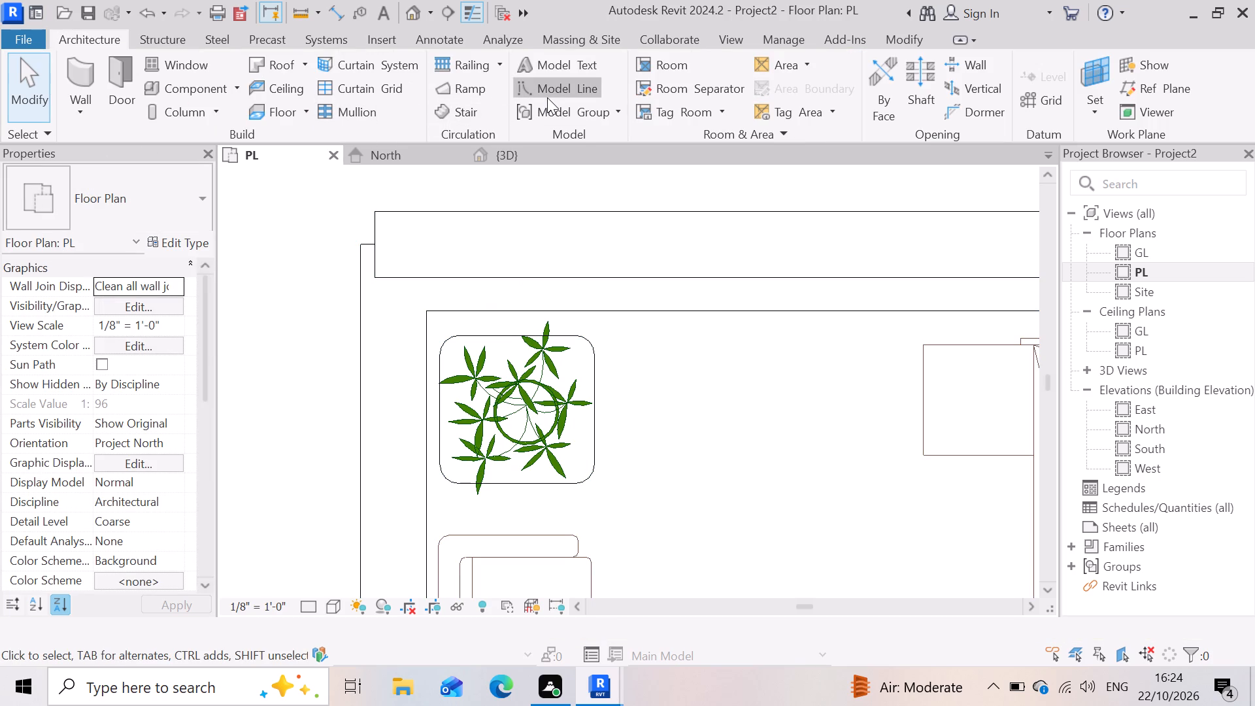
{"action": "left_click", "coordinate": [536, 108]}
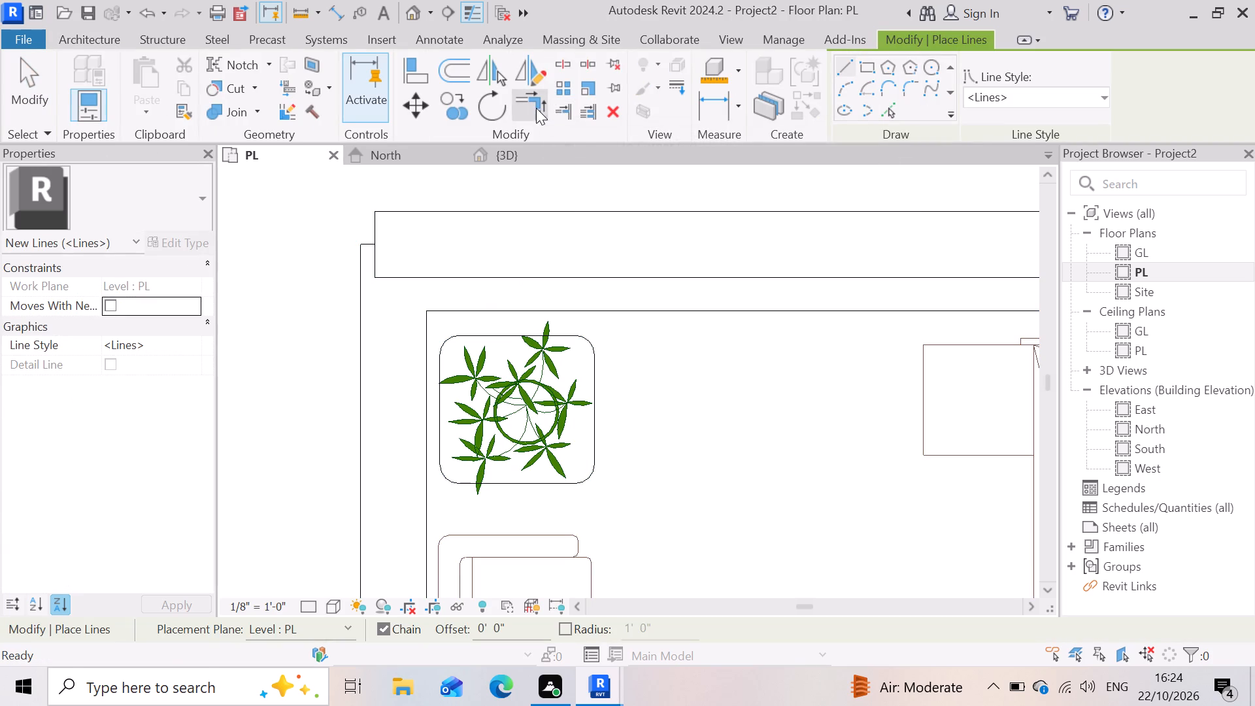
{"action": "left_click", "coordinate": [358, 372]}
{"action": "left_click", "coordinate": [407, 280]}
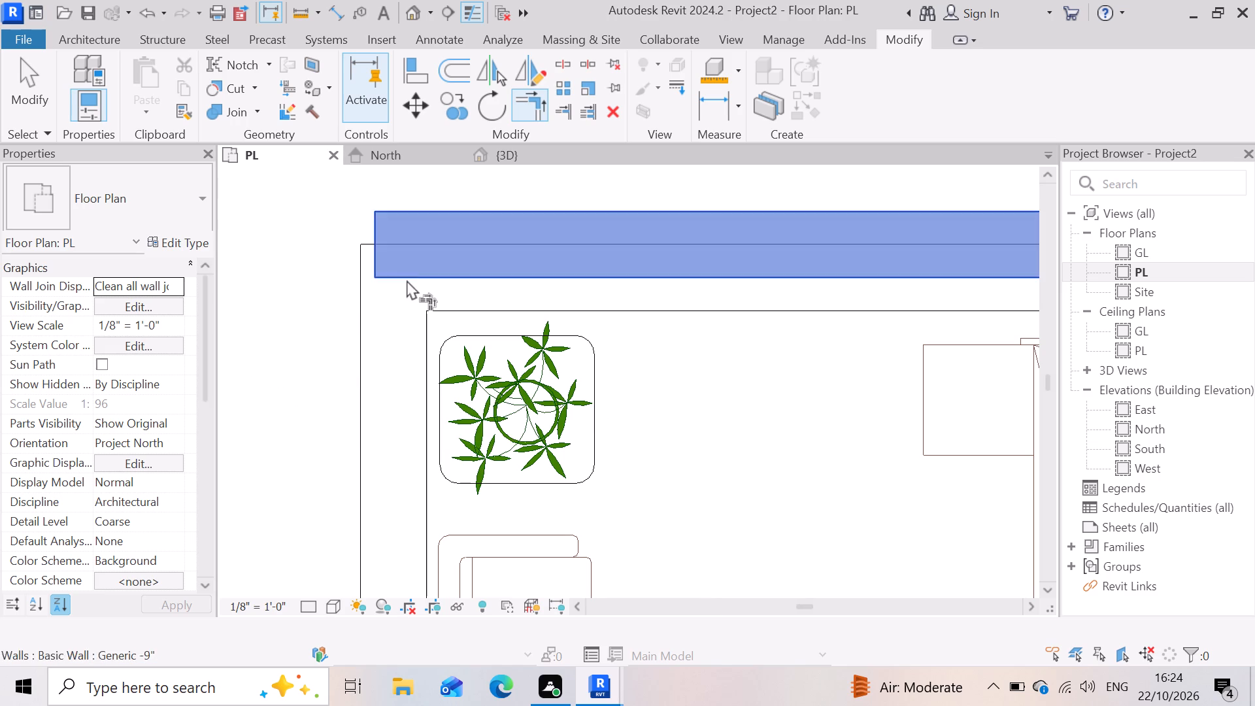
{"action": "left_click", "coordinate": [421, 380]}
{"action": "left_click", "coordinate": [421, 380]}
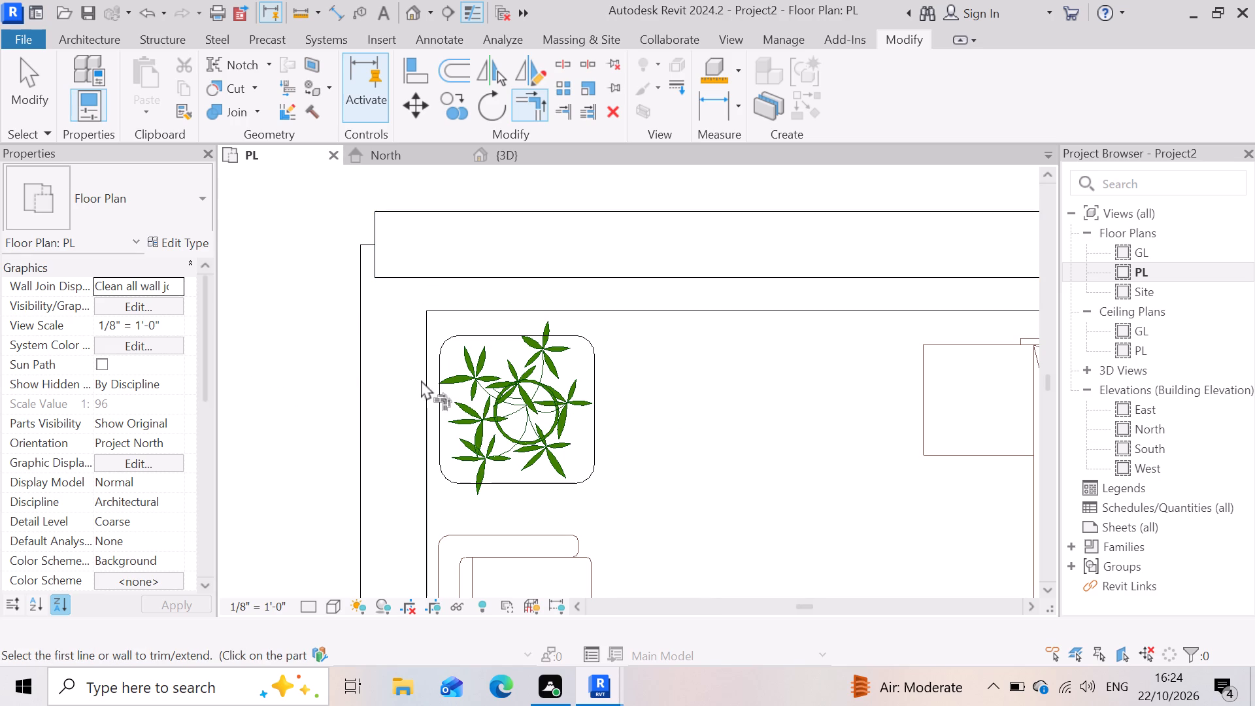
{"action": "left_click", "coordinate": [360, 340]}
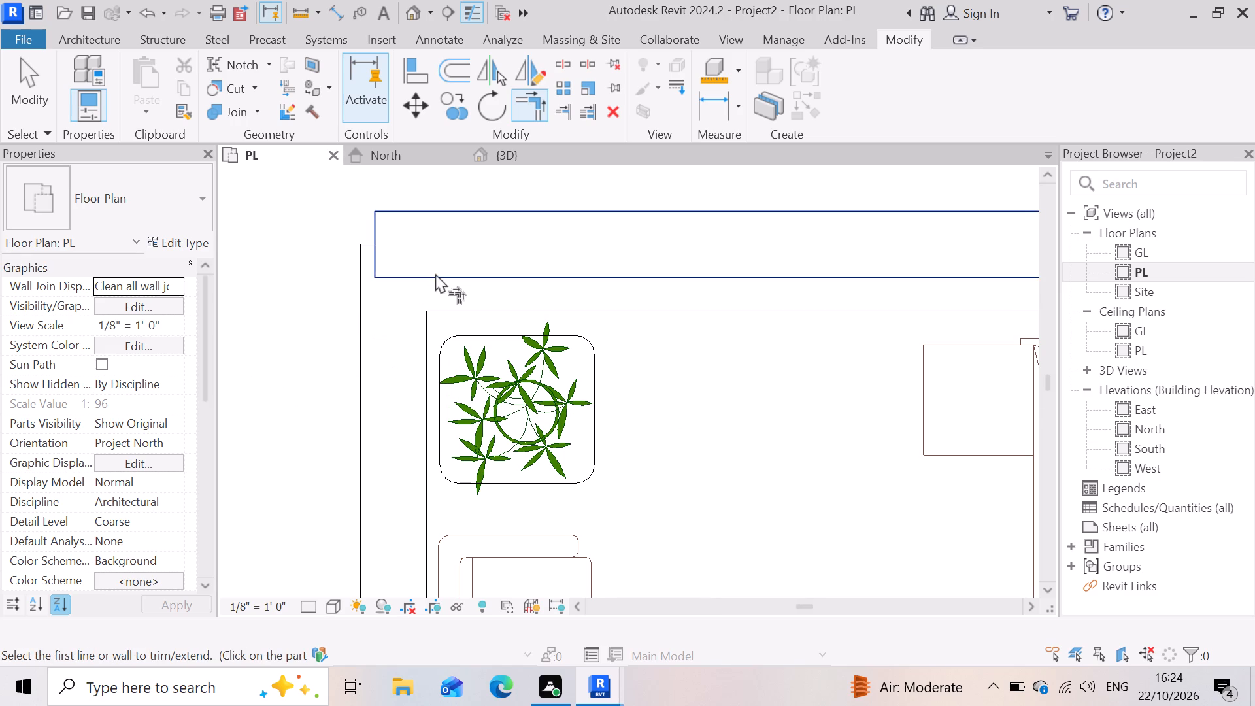
Undo the creation of the default 3D view and the last Generic -9" wall drawn on the first floor plan's outer boundary.
{"action": "scroll", "coordinate": [435, 273], "scroll_direction": "down", "scroll_amount": 13}
{"action": "scroll", "coordinate": [654, 331], "scroll_direction": "down", "scroll_amount": 2}
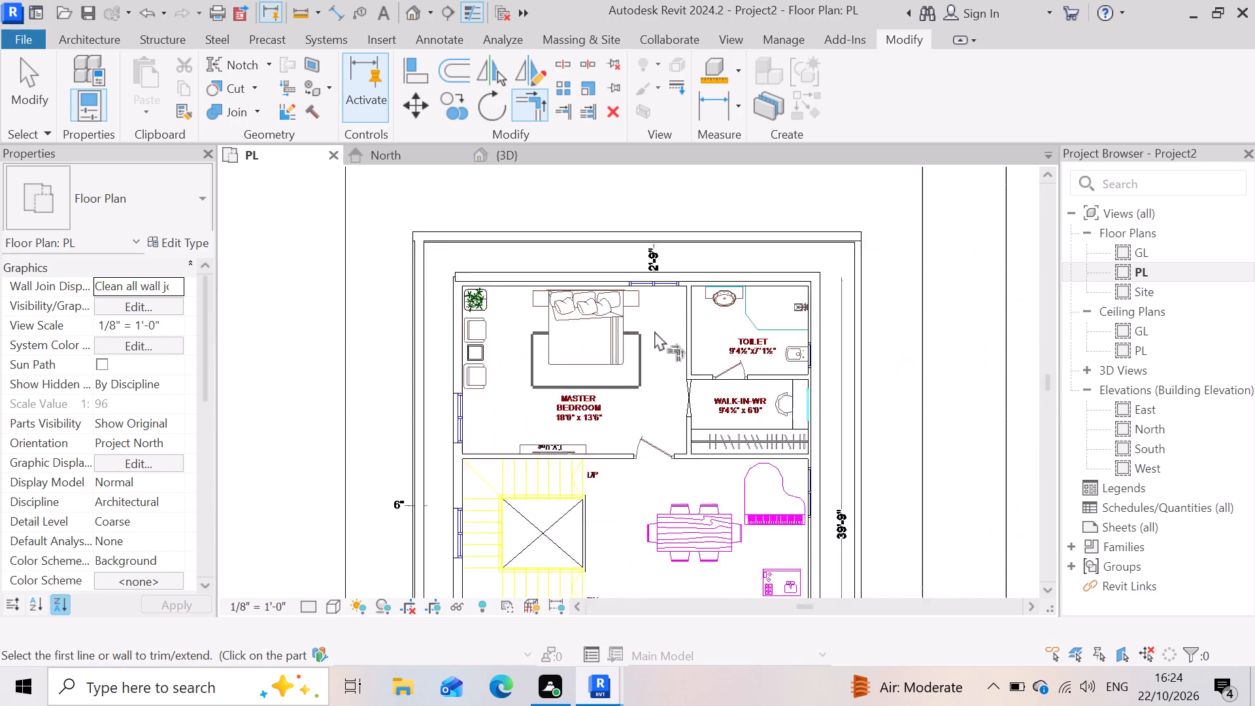
{"action": "scroll", "coordinate": [654, 331], "scroll_direction": "down", "scroll_amount": 3}
{"action": "scroll", "coordinate": [678, 384], "scroll_direction": "down", "scroll_amount": 4}
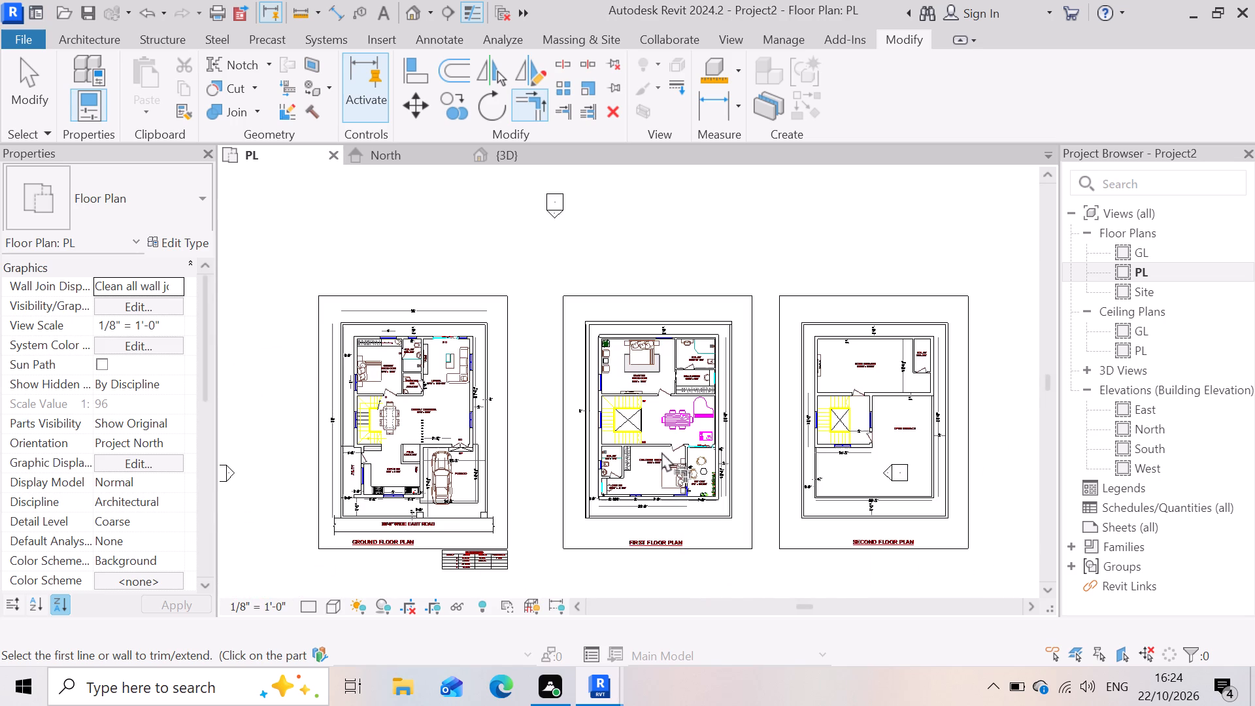
{"action": "scroll", "coordinate": [674, 532], "scroll_direction": "up", "scroll_amount": 3}
{"action": "scroll", "coordinate": [582, 515], "scroll_direction": "up", "scroll_amount": 2}
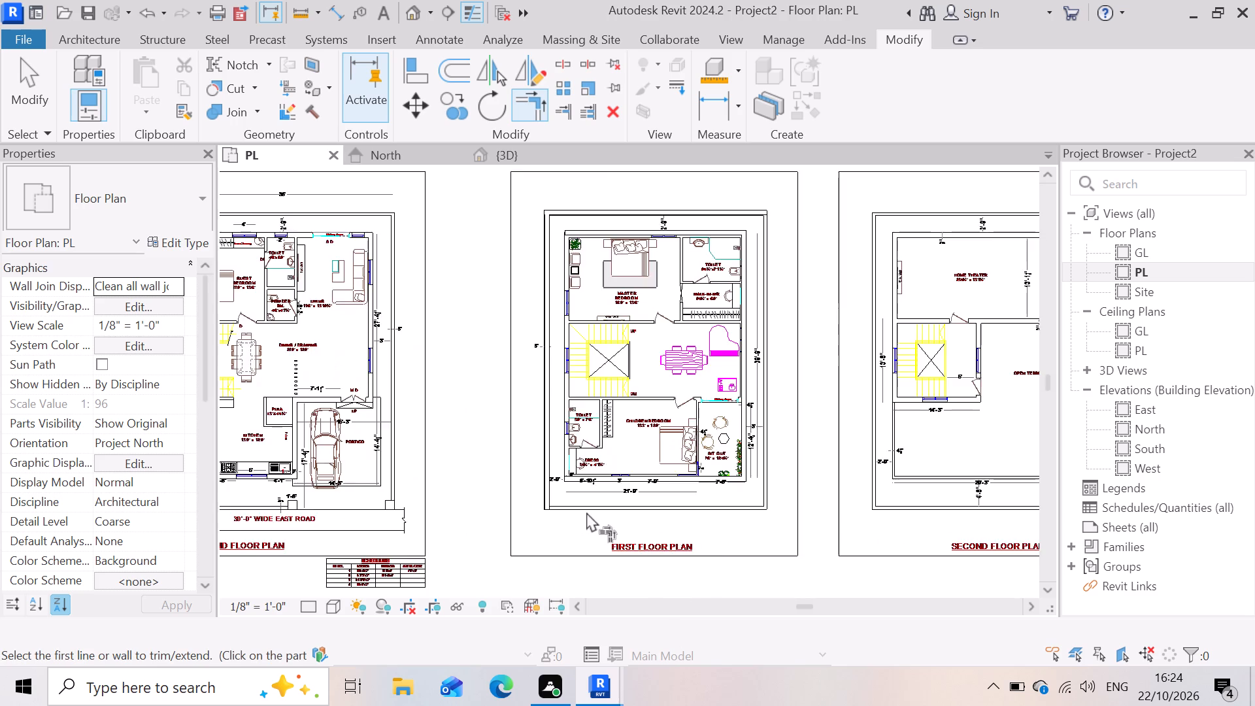
{"action": "scroll", "coordinate": [586, 512], "scroll_direction": "up", "scroll_amount": 2}
{"action": "scroll", "coordinate": [671, 498], "scroll_direction": "down", "scroll_amount": 3}
{"action": "key", "text": "ctrl+z"}
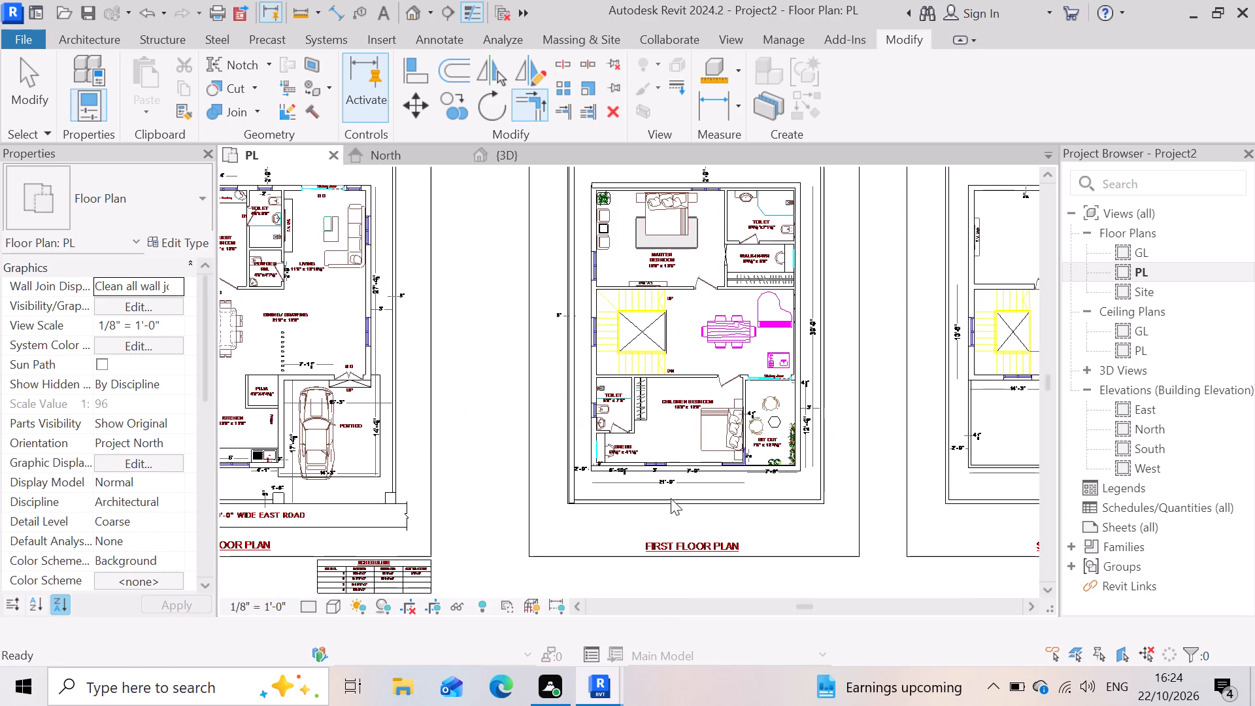
{"action": "scroll", "coordinate": [665, 498], "scroll_direction": "down", "scroll_amount": 3}
{"action": "key", "text": "ctrl+z"}
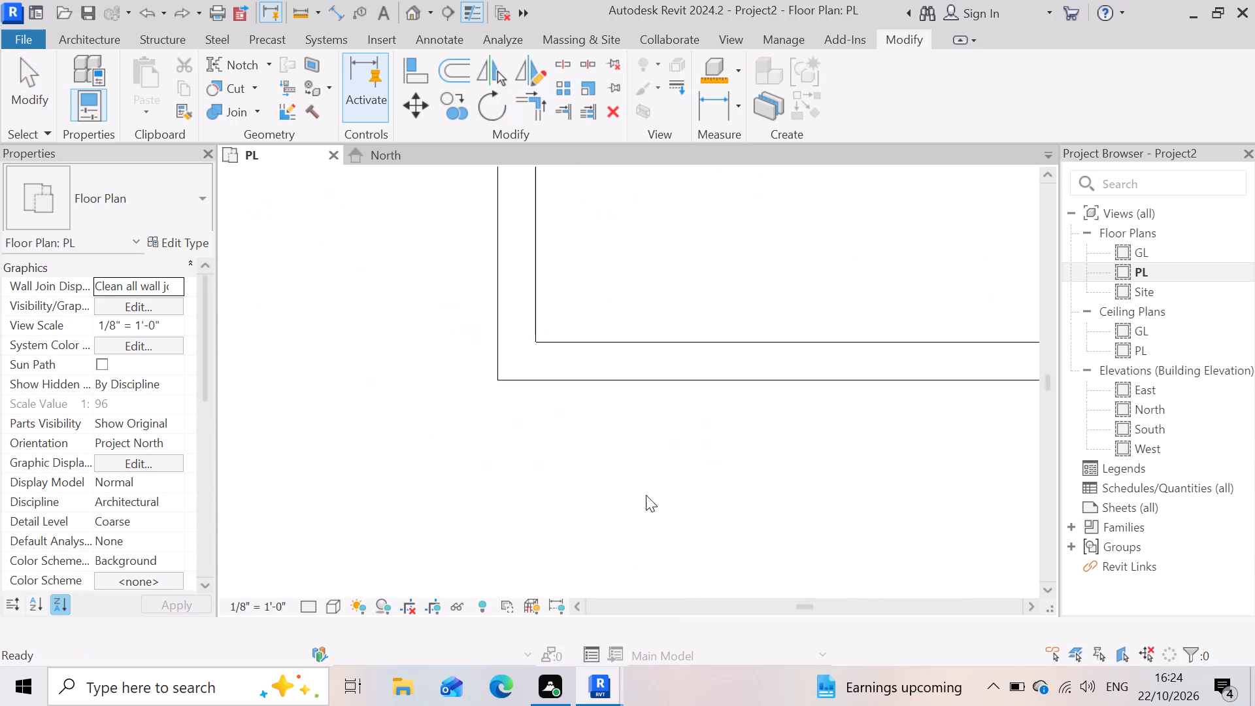
Undo the three Generic -9" walls traced along the house's outer edges on the first floor plan.
{"action": "scroll", "coordinate": [656, 475], "scroll_direction": "down", "scroll_amount": 15}
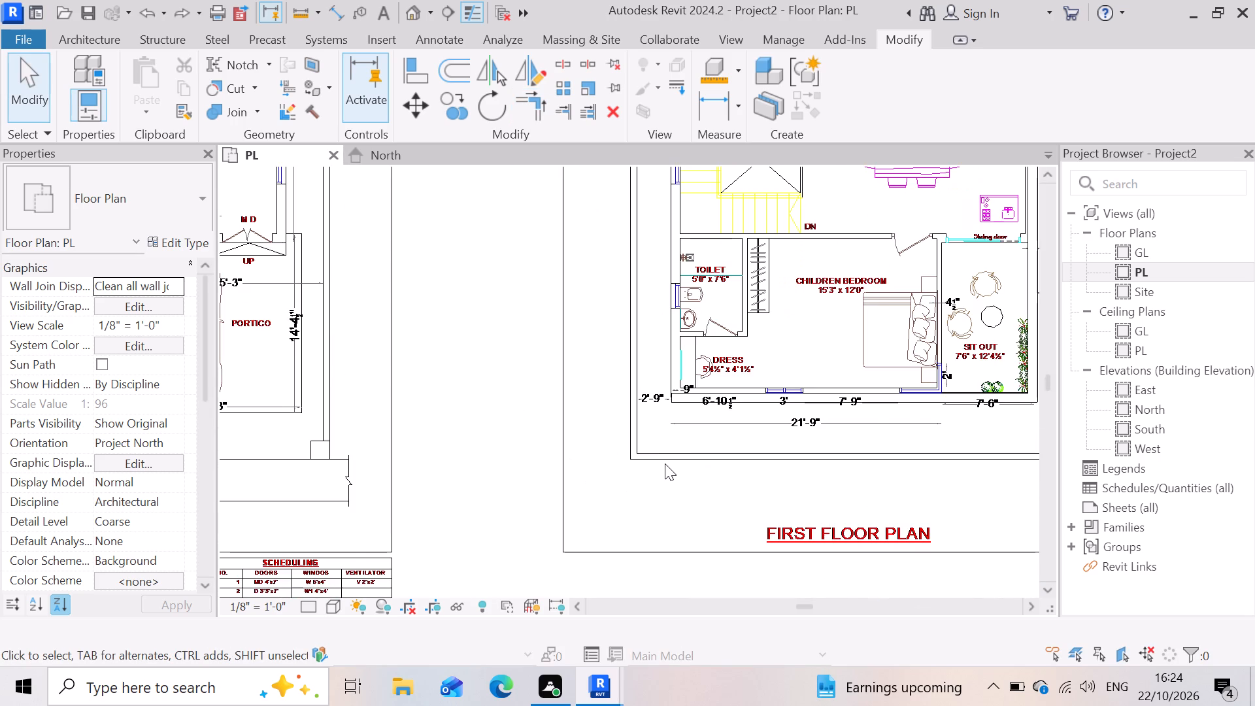
{"action": "scroll", "coordinate": [665, 463], "scroll_direction": "down", "scroll_amount": 2}
{"action": "scroll", "coordinate": [732, 365], "scroll_direction": "down", "scroll_amount": 4}
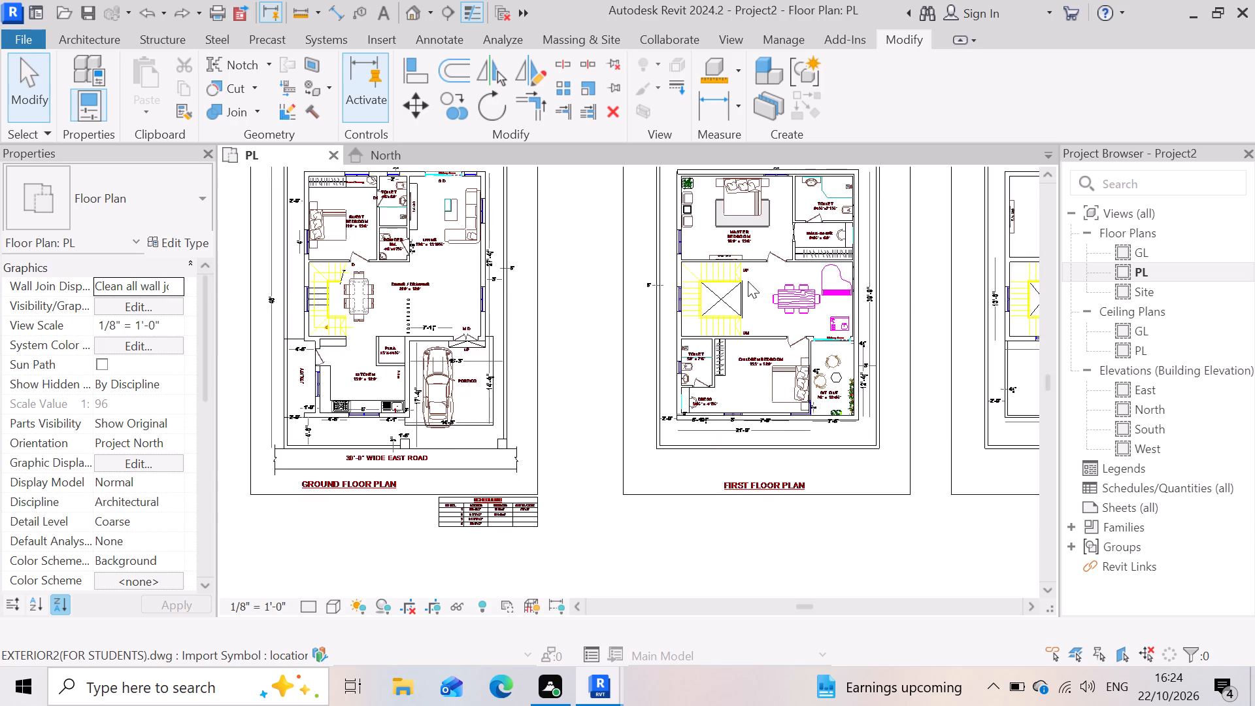
{"action": "scroll", "coordinate": [778, 365], "scroll_direction": "down", "scroll_amount": 1}
{"action": "scroll", "coordinate": [750, 270], "scroll_direction": "up", "scroll_amount": 6}
{"action": "scroll", "coordinate": [686, 219], "scroll_direction": "up", "scroll_amount": 2}
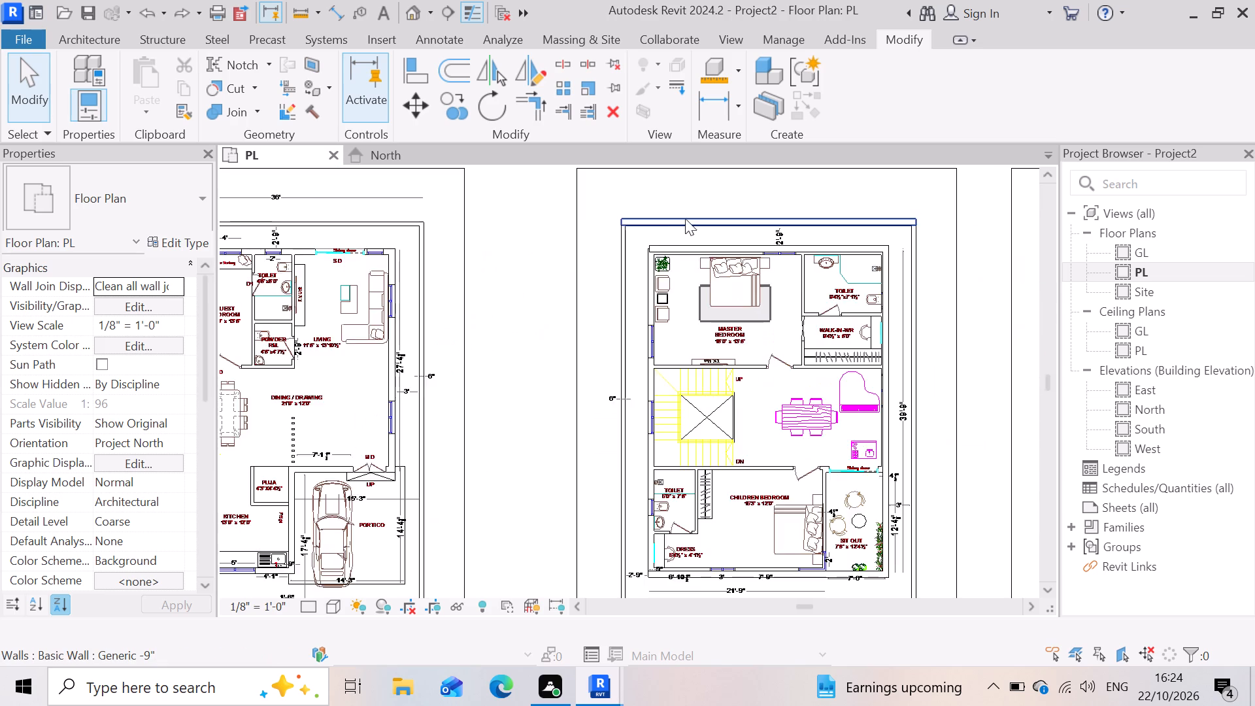
{"action": "scroll", "coordinate": [685, 218], "scroll_direction": "up", "scroll_amount": 5}
{"action": "key", "text": "ctrl+z"}
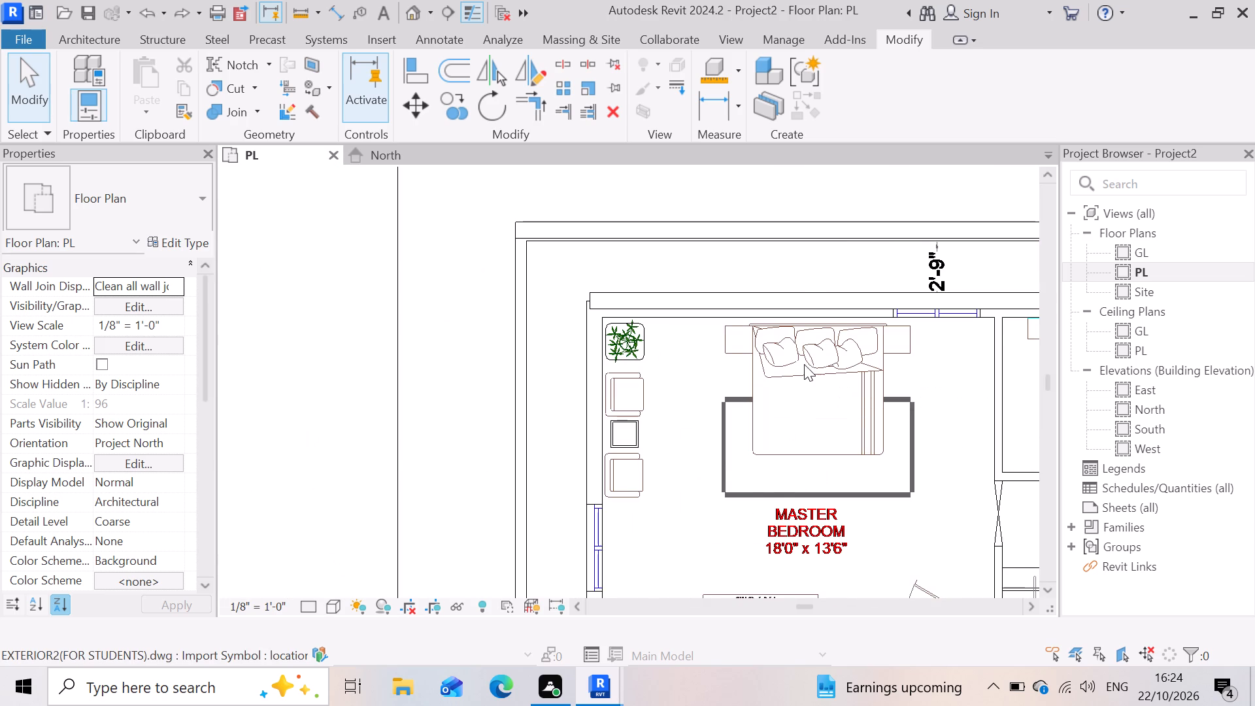
{"action": "scroll", "coordinate": [777, 406], "scroll_direction": "down", "scroll_amount": 12}
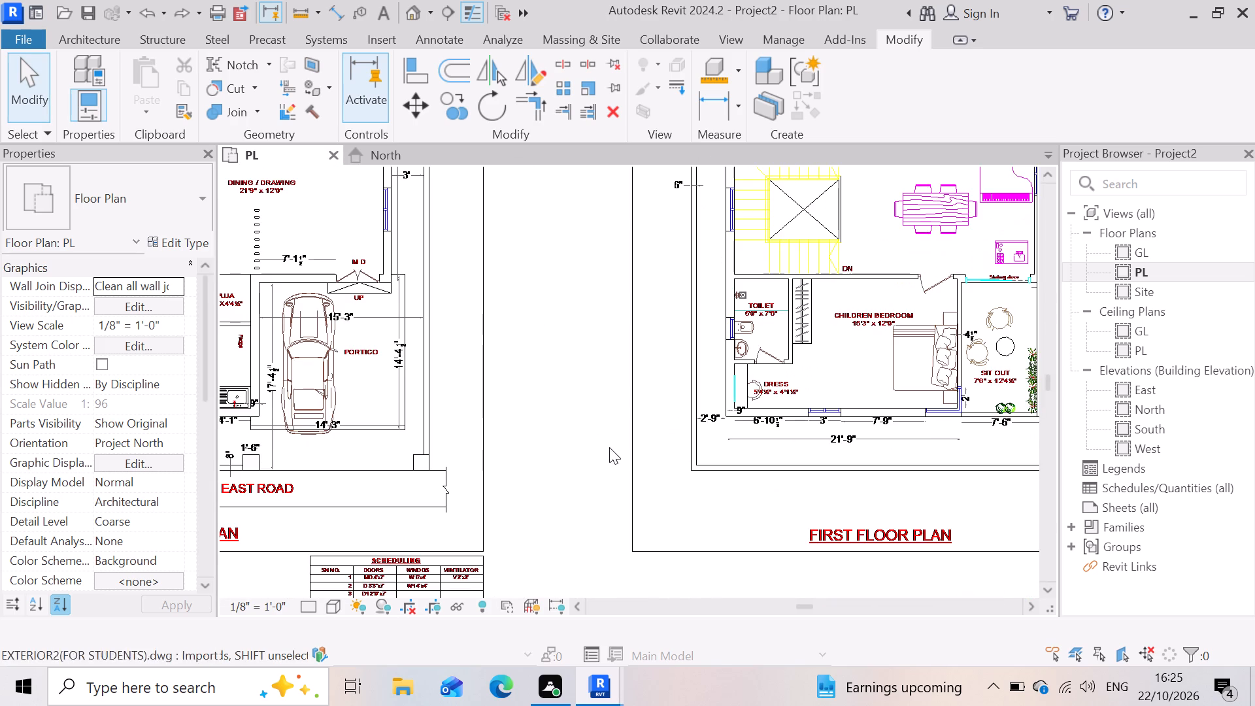
{"action": "scroll", "coordinate": [608, 448], "scroll_direction": "down", "scroll_amount": 5}
{"action": "scroll", "coordinate": [729, 230], "scroll_direction": "up", "scroll_amount": 3}
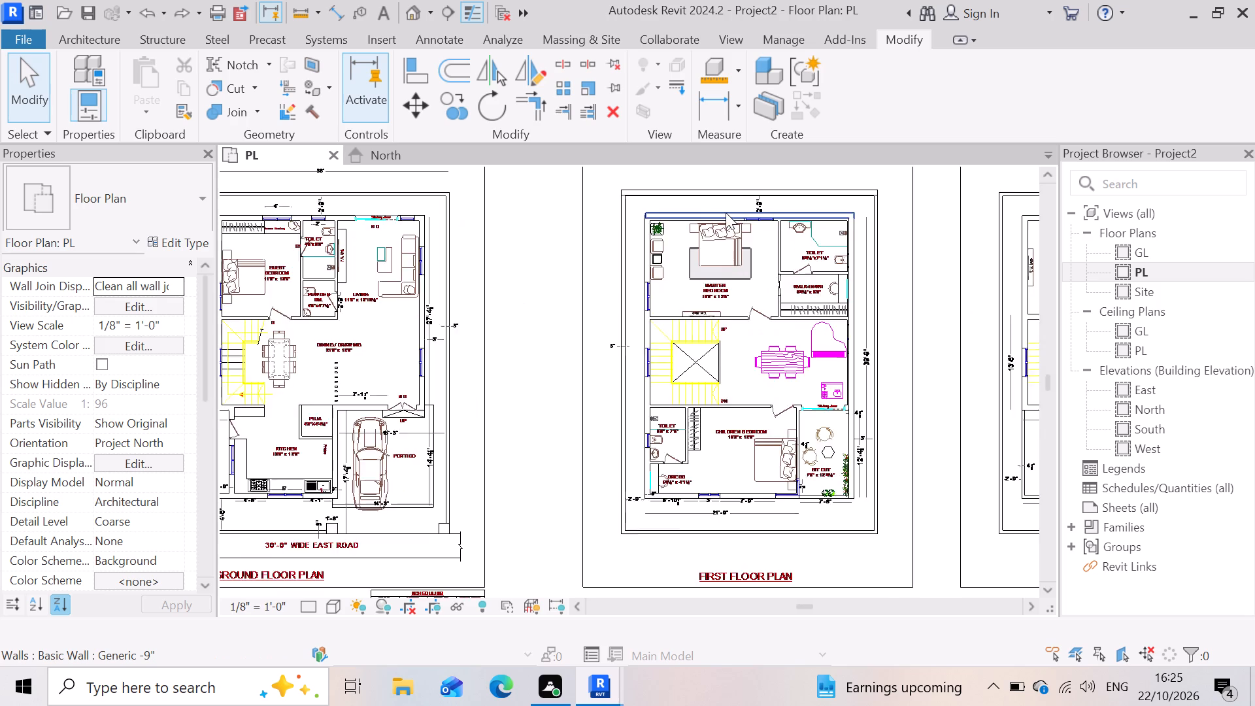
{"action": "scroll", "coordinate": [726, 212], "scroll_direction": "up", "scroll_amount": 9}
{"action": "key", "text": "ctrl+z"}
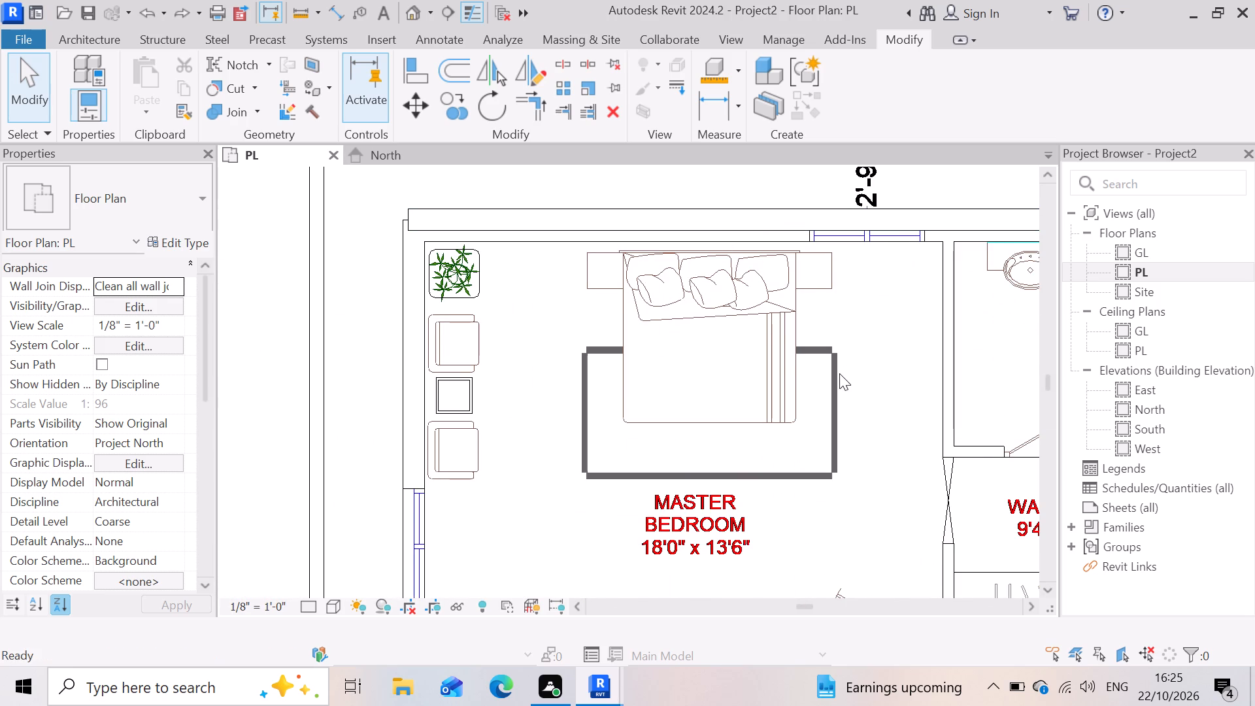
{"action": "key", "text": "ctrl+z"}
Delete the remaining Generic 9" wall on the first floor plan's outer boundary, alongside the master bedroom and toilet.
{"action": "scroll", "coordinate": [746, 454], "scroll_direction": "down", "scroll_amount": 5}
{"action": "scroll", "coordinate": [863, 321], "scroll_direction": "down", "scroll_amount": 1}
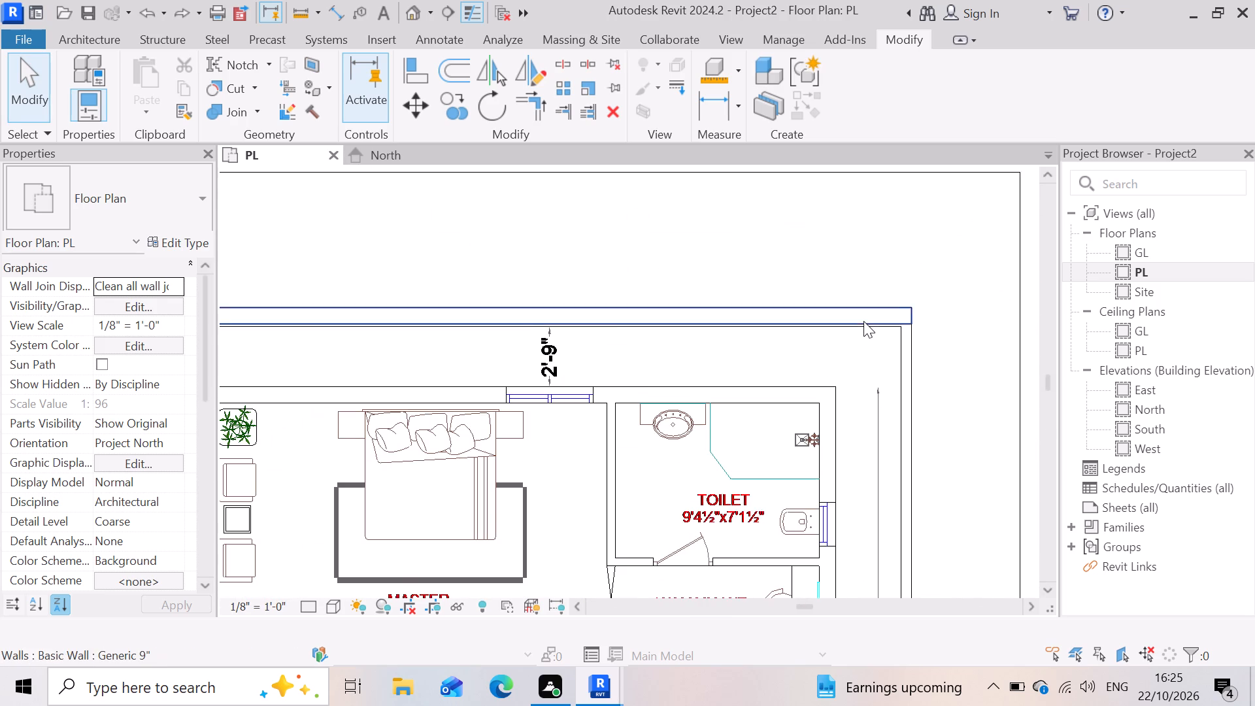
{"action": "scroll", "coordinate": [863, 321], "scroll_direction": "down", "scroll_amount": 3}
{"action": "scroll", "coordinate": [464, 382], "scroll_direction": "up", "scroll_amount": 7}
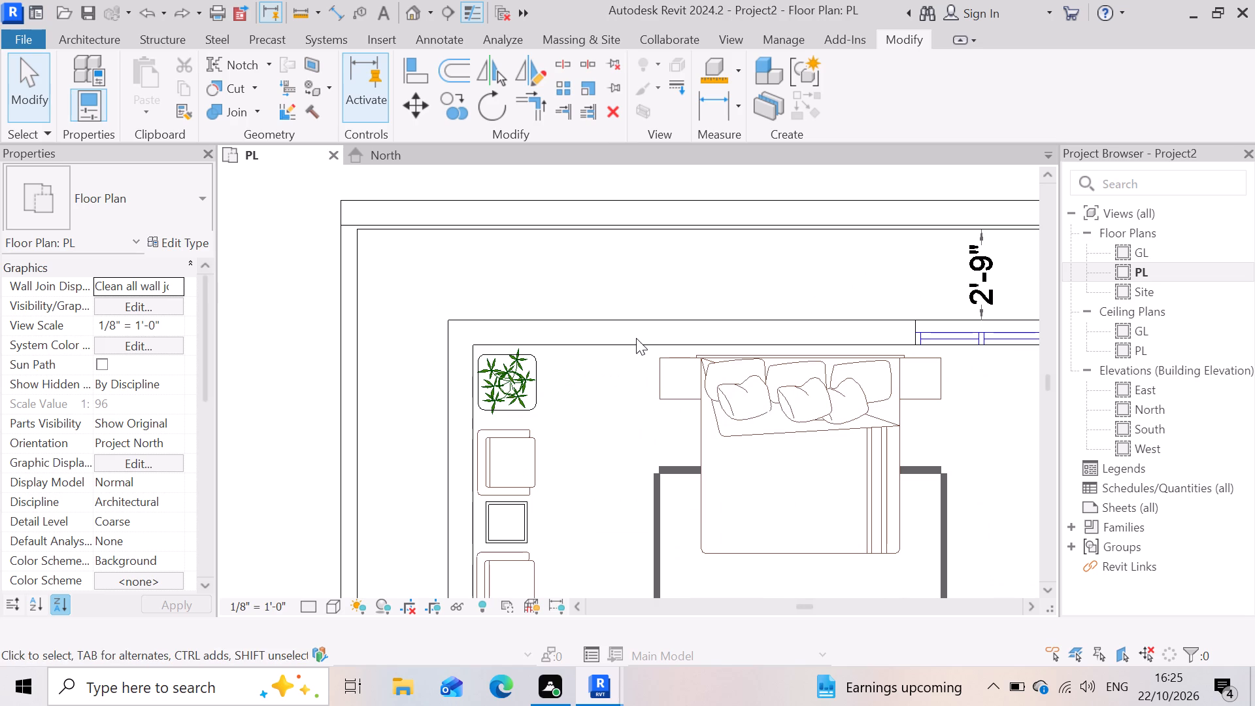
{"action": "scroll", "coordinate": [636, 338], "scroll_direction": "down", "scroll_amount": 10}
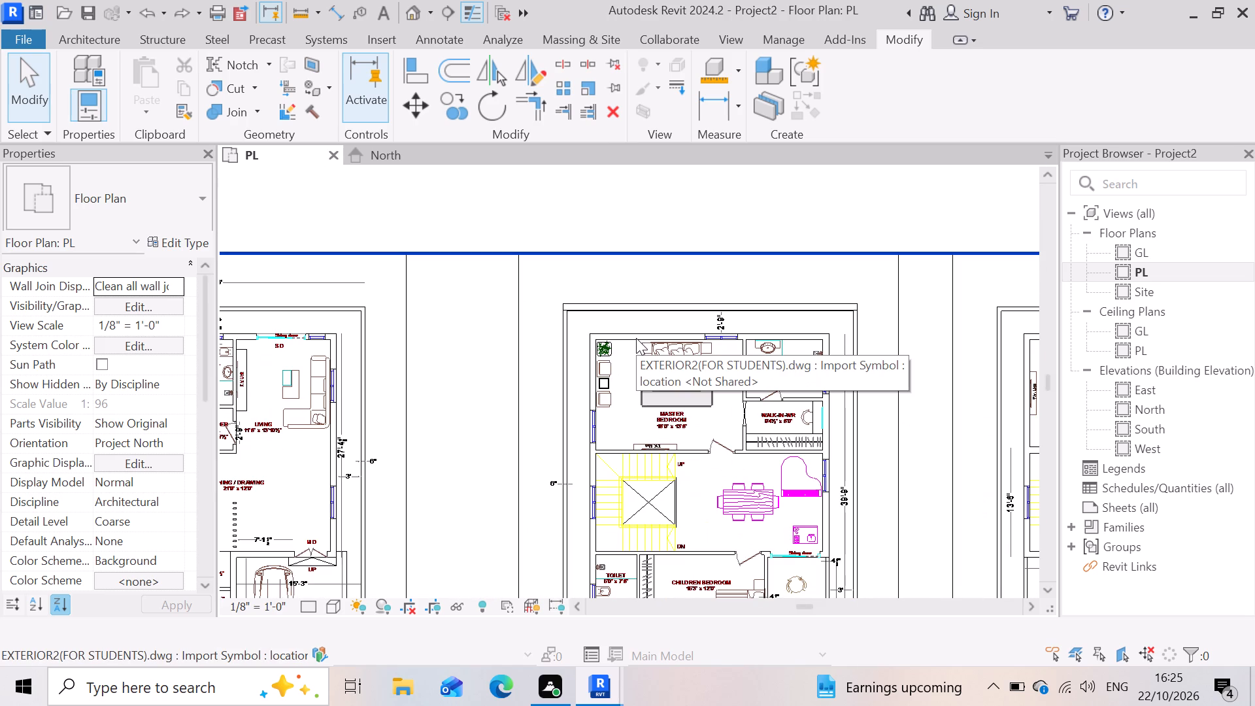
{"action": "scroll", "coordinate": [590, 312], "scroll_direction": "up", "scroll_amount": 3}
{"action": "left_click", "coordinate": [604, 306]}
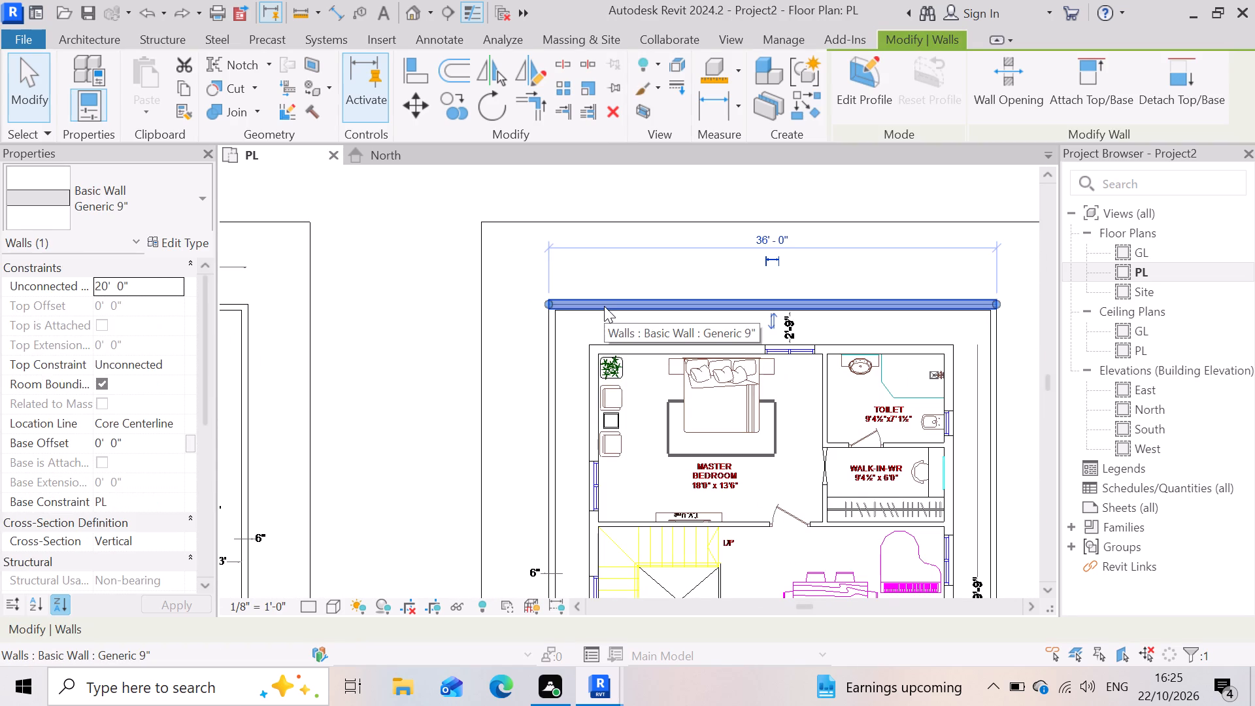
{"action": "key", "text": "Delete"}
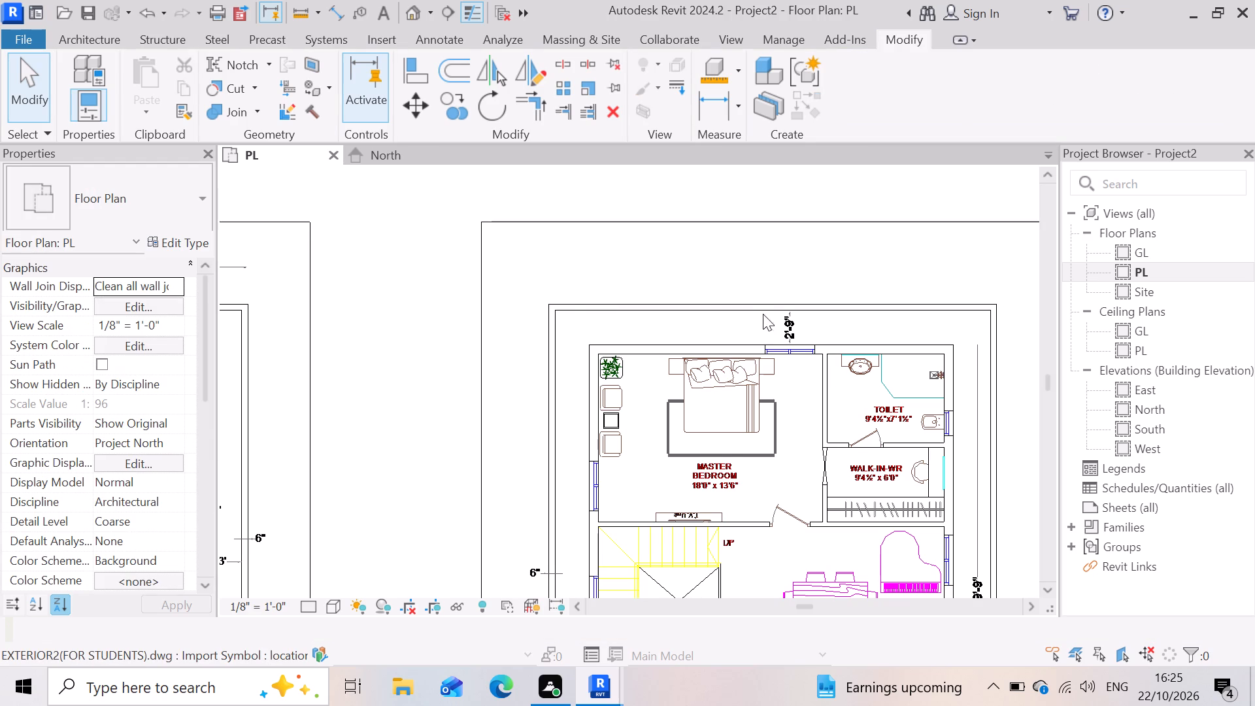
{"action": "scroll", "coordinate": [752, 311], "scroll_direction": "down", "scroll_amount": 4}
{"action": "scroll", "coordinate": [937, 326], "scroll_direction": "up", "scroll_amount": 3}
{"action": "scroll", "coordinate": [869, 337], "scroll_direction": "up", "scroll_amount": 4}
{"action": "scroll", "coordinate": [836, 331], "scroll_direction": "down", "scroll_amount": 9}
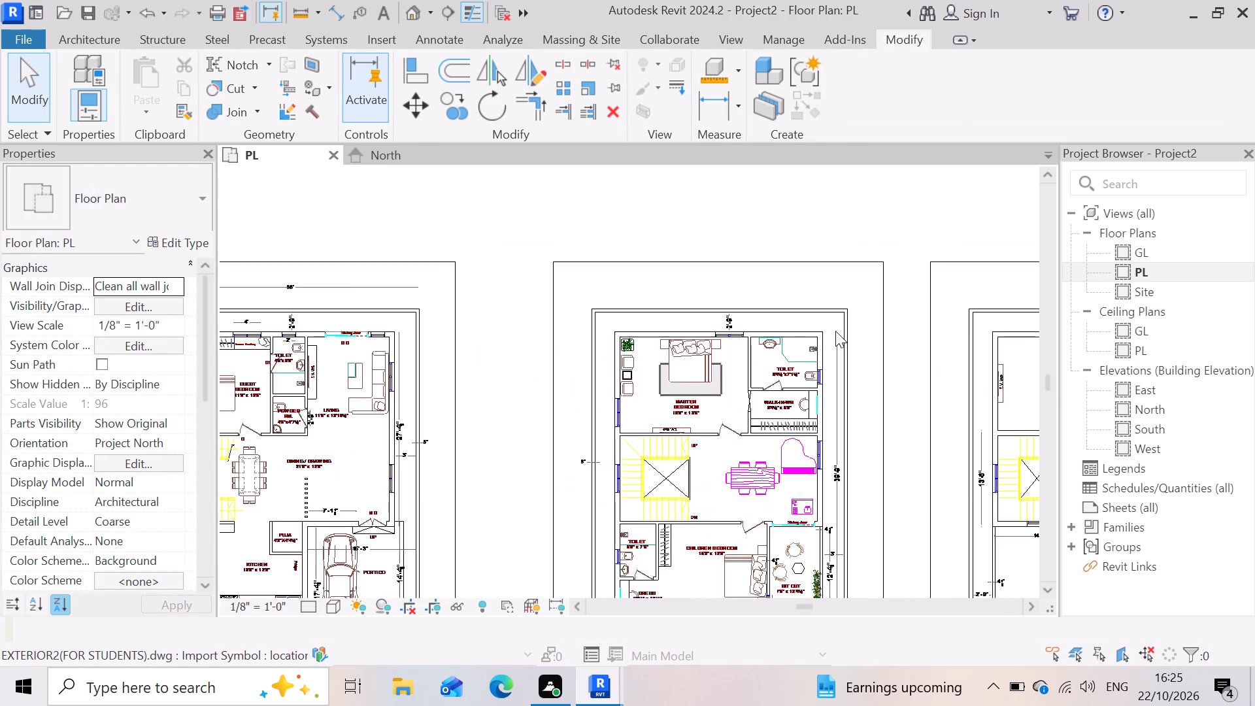
Examine the first floor plan's outer walls, including the dress-room corner and the outer corner beside the master bedroom.
{"action": "scroll", "coordinate": [835, 331], "scroll_direction": "down", "scroll_amount": 2}
{"action": "scroll", "coordinate": [751, 505], "scroll_direction": "up", "scroll_amount": 6}
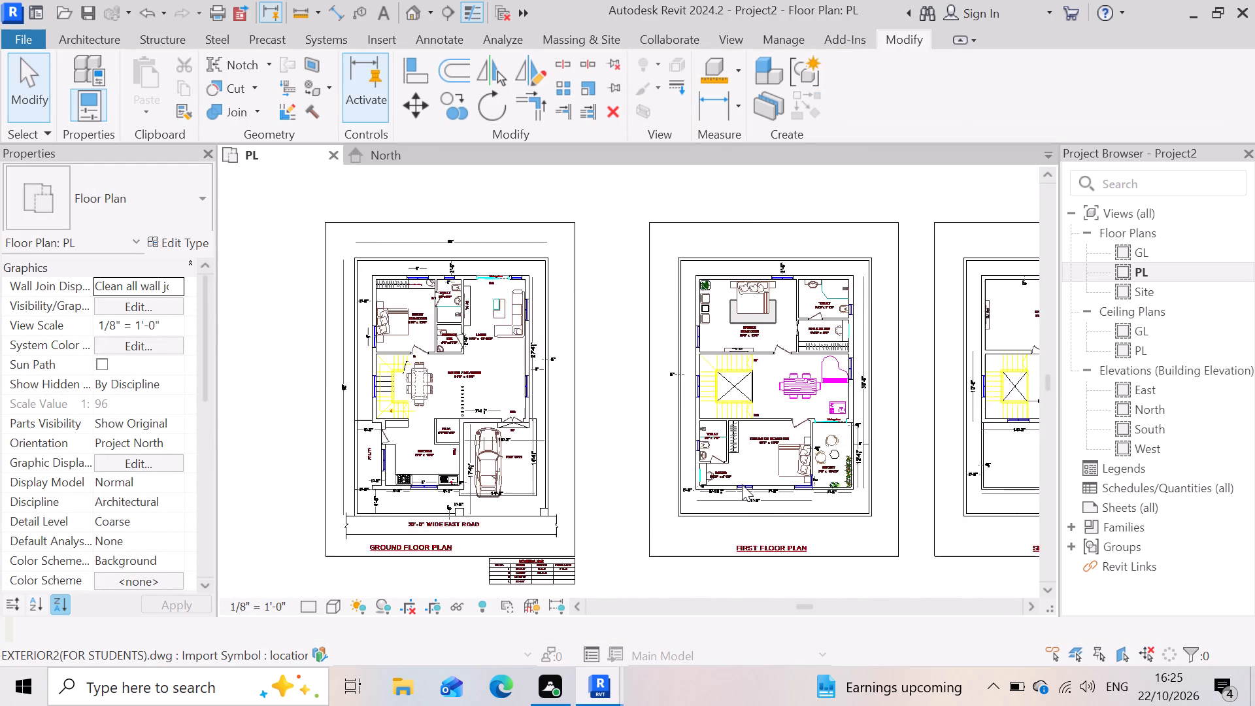
{"action": "scroll", "coordinate": [737, 499], "scroll_direction": "down", "scroll_amount": 1}
{"action": "scroll", "coordinate": [709, 493], "scroll_direction": "up", "scroll_amount": 11}
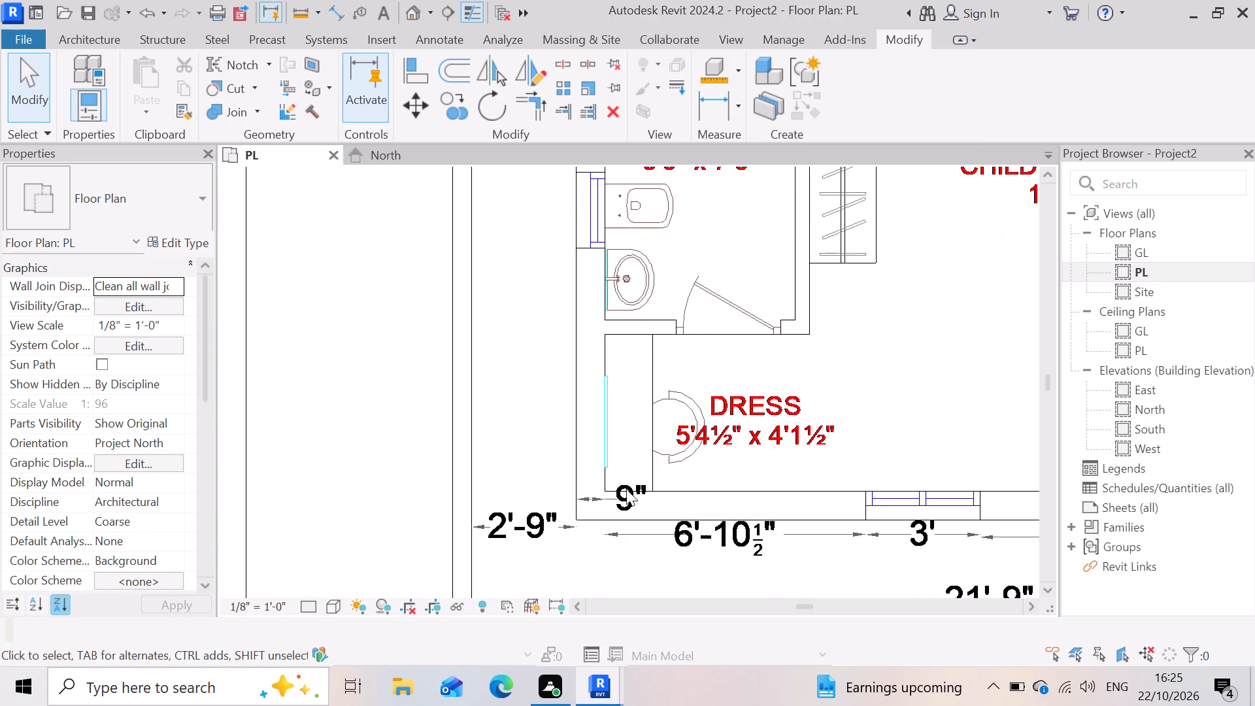
{"action": "scroll", "coordinate": [642, 532], "scroll_direction": "down", "scroll_amount": 12}
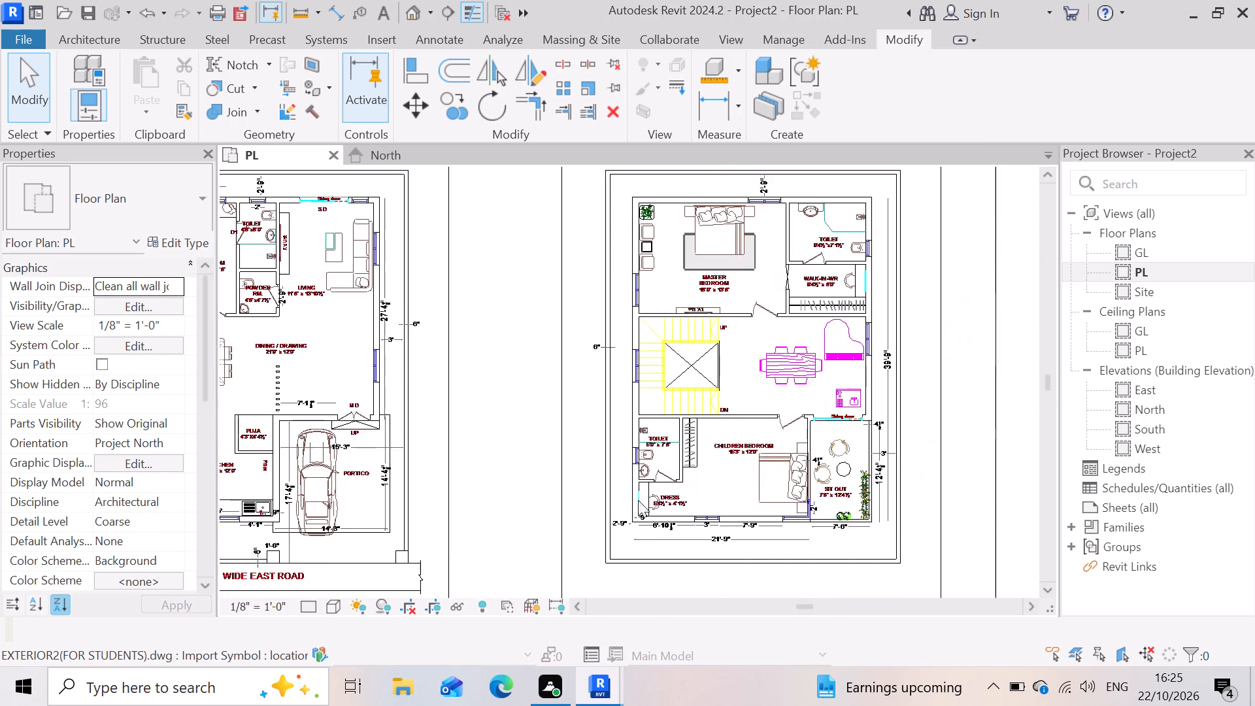
{"action": "scroll", "coordinate": [638, 490], "scroll_direction": "down", "scroll_amount": 3}
{"action": "scroll", "coordinate": [651, 311], "scroll_direction": "up", "scroll_amount": 6}
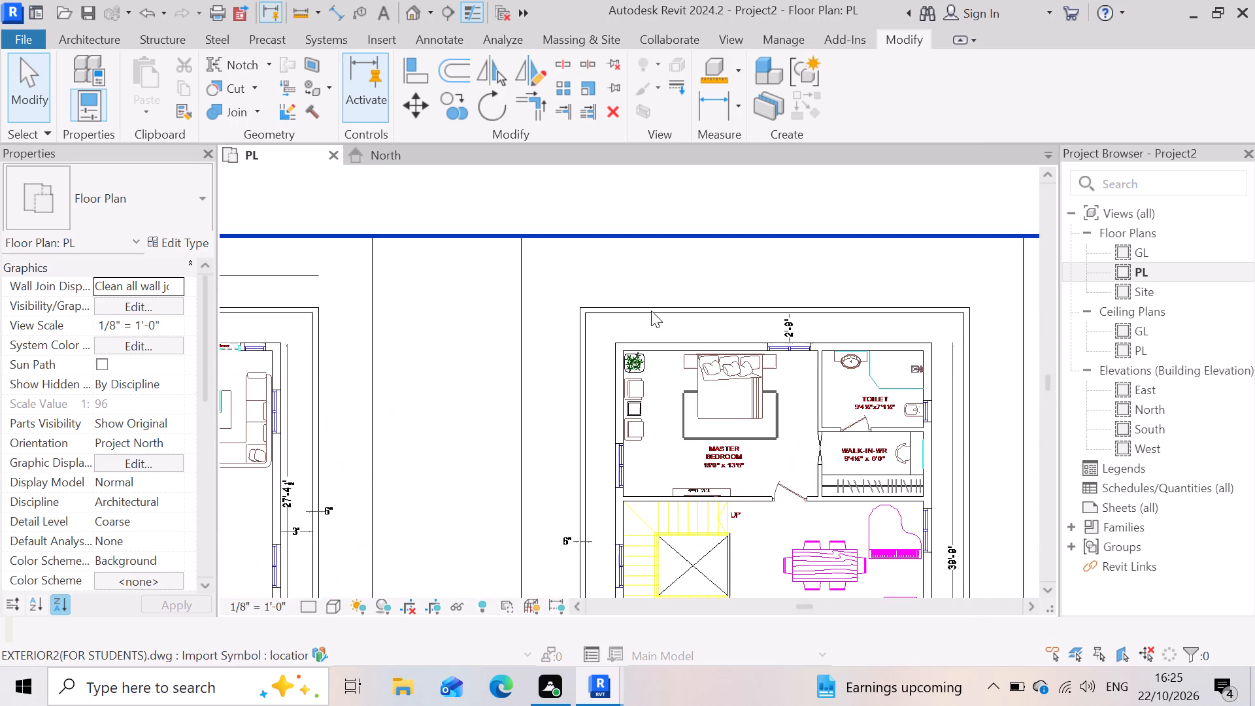
{"action": "scroll", "coordinate": [627, 382], "scroll_direction": "up", "scroll_amount": 3}
{"action": "scroll", "coordinate": [526, 348], "scroll_direction": "down", "scroll_amount": 4}
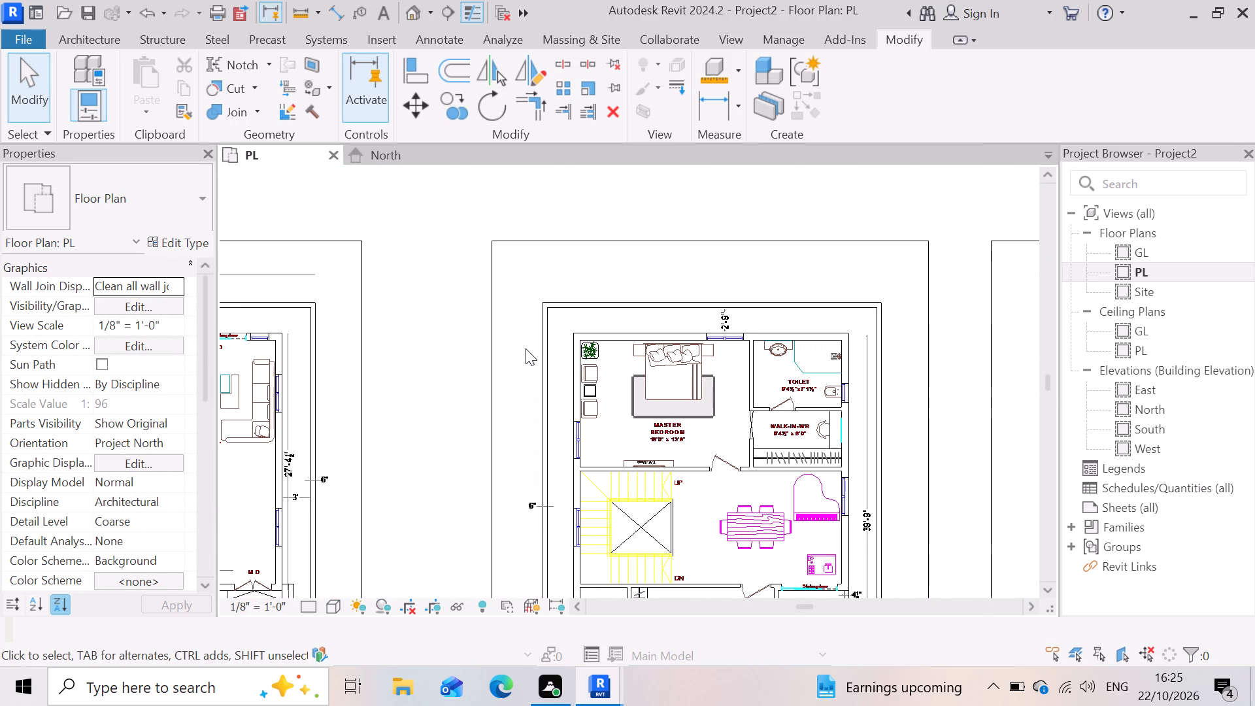
{"action": "scroll", "coordinate": [759, 319], "scroll_direction": "up", "scroll_amount": 6}
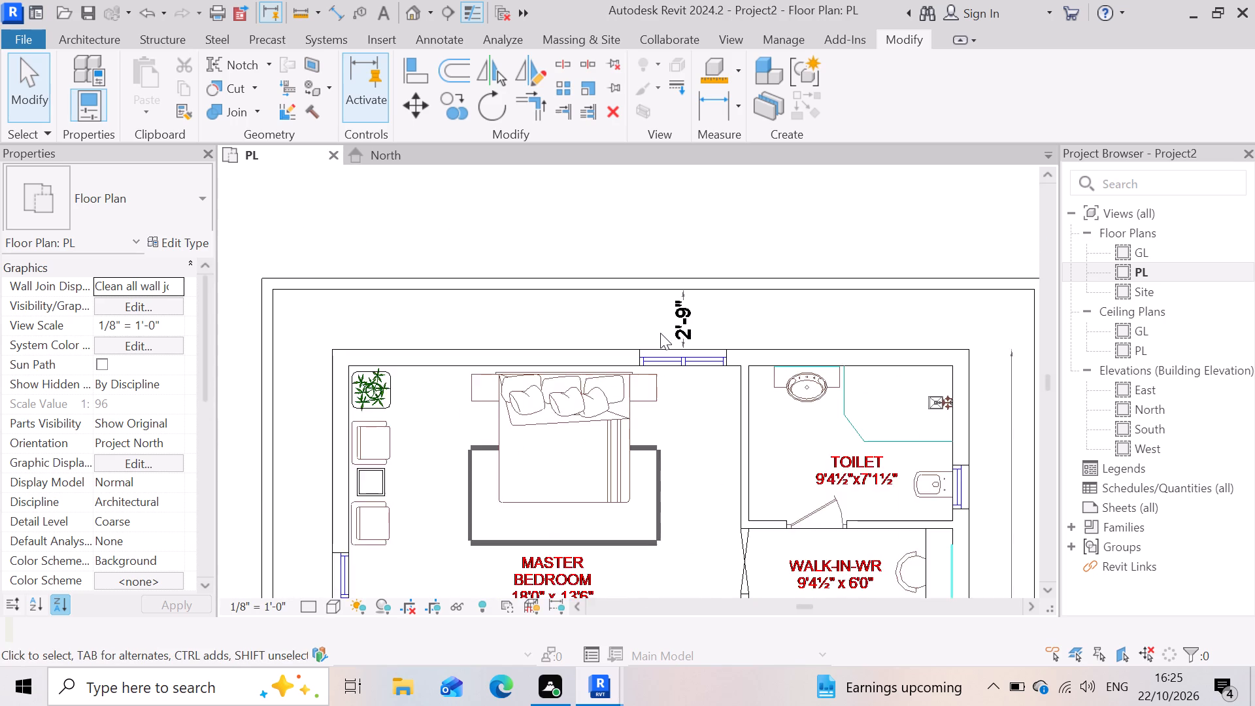
{"action": "scroll", "coordinate": [660, 333], "scroll_direction": "up", "scroll_amount": 3}
{"action": "scroll", "coordinate": [894, 395], "scroll_direction": "down", "scroll_amount": 5}
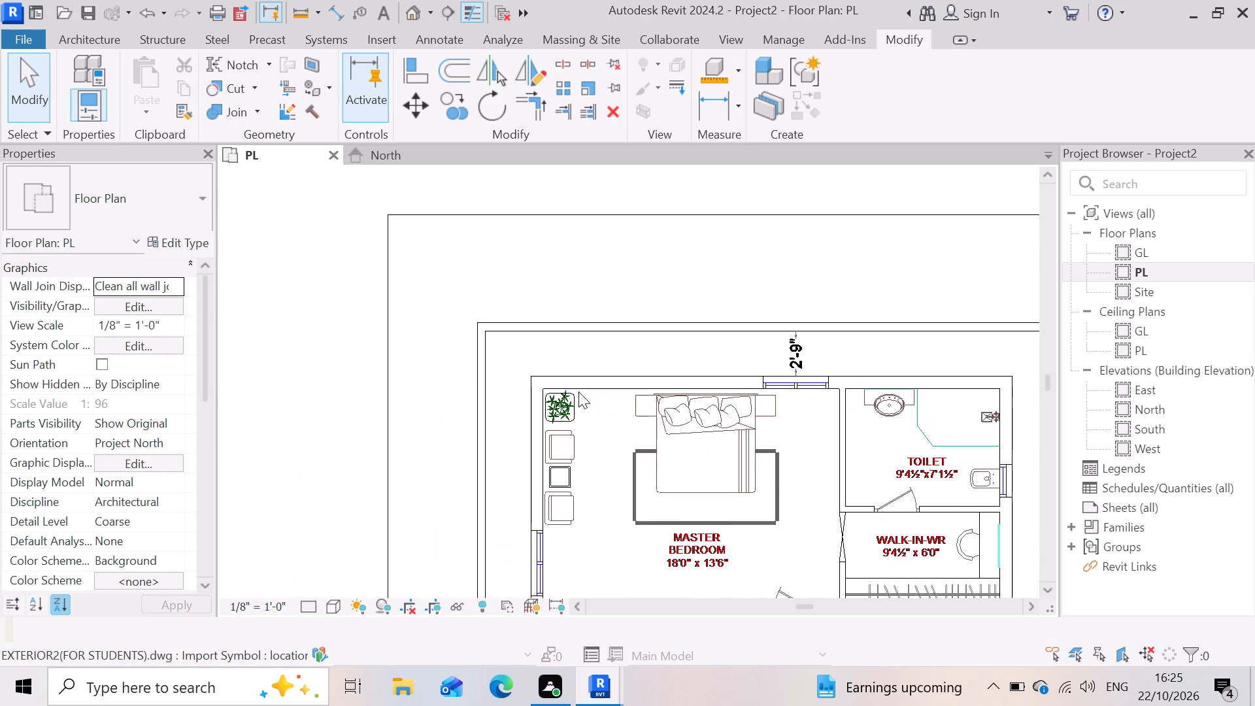
{"action": "scroll", "coordinate": [539, 400], "scroll_direction": "up", "scroll_amount": 2}
{"action": "scroll", "coordinate": [539, 400], "scroll_direction": "down", "scroll_amount": 10}
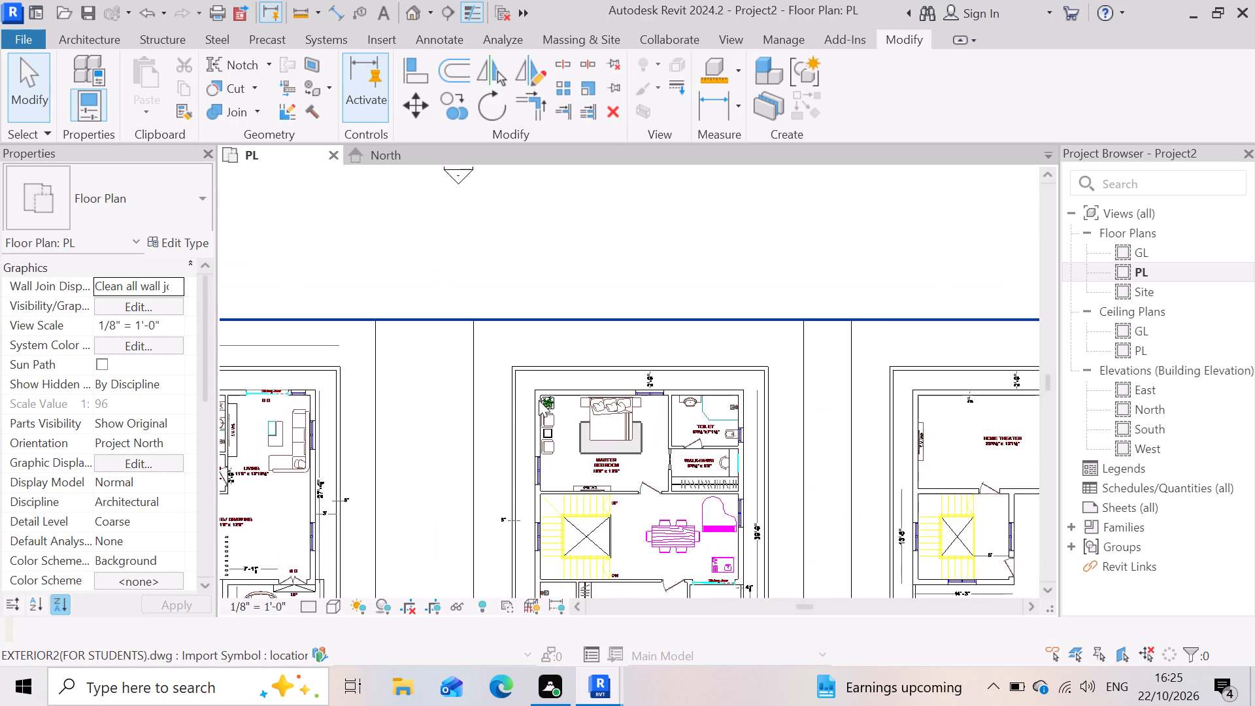
{"action": "scroll", "coordinate": [539, 400], "scroll_direction": "down", "scroll_amount": 2}
{"action": "scroll", "coordinate": [612, 475], "scroll_direction": "up", "scroll_amount": 4}
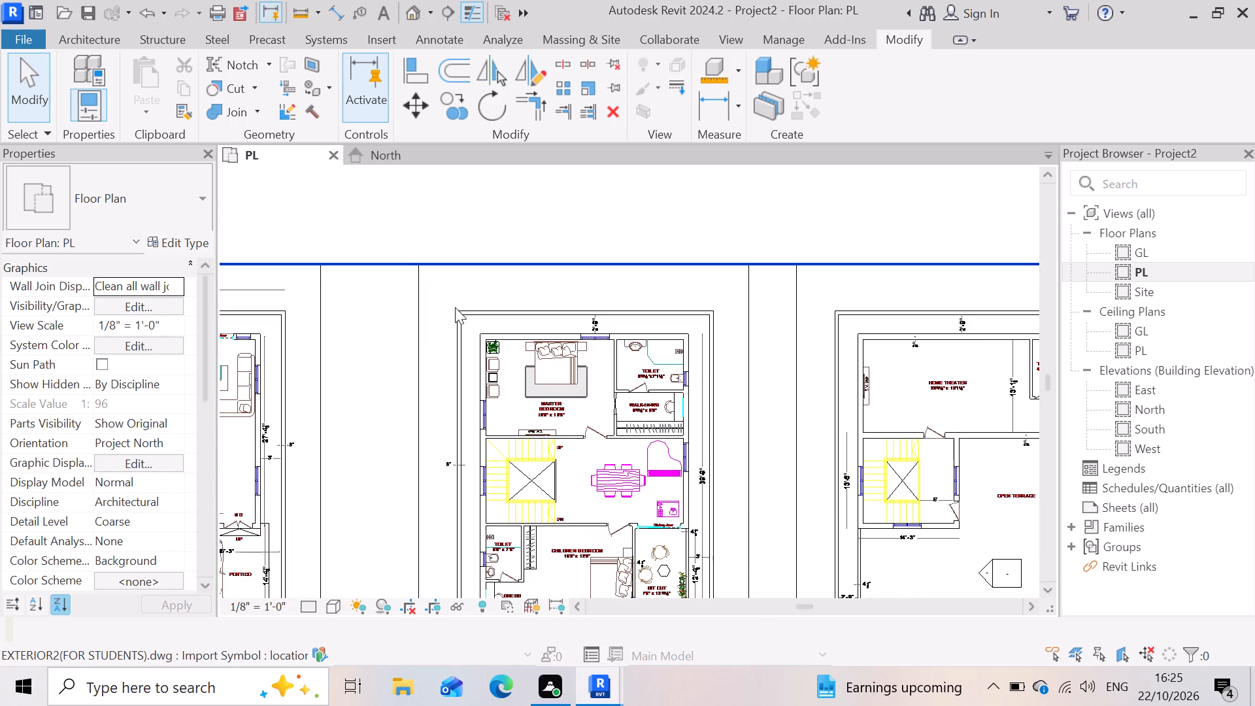
{"action": "scroll", "coordinate": [465, 331], "scroll_direction": "up", "scroll_amount": 5}
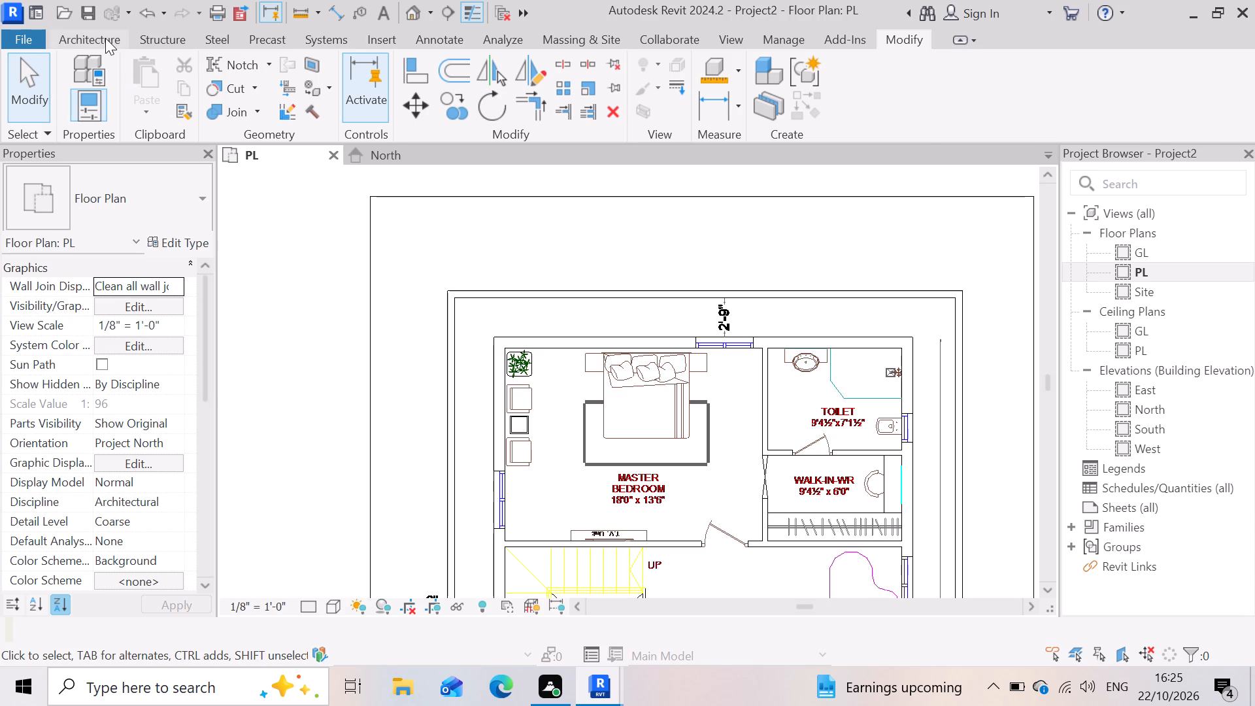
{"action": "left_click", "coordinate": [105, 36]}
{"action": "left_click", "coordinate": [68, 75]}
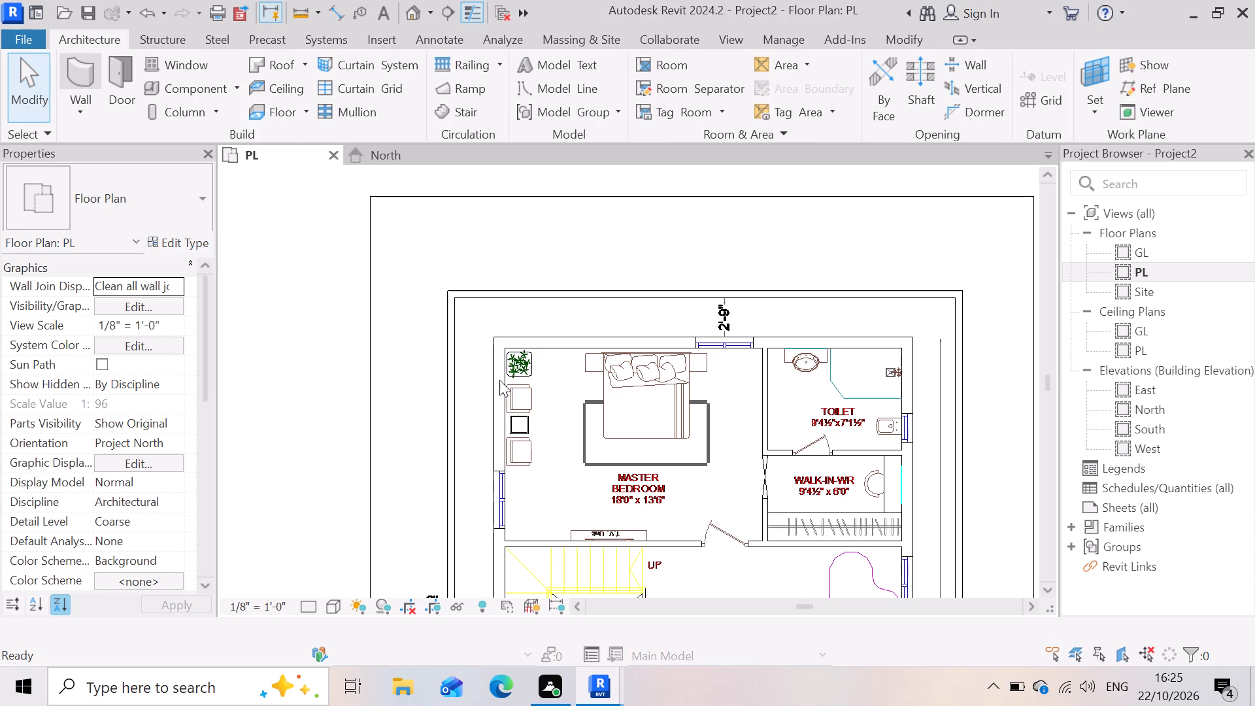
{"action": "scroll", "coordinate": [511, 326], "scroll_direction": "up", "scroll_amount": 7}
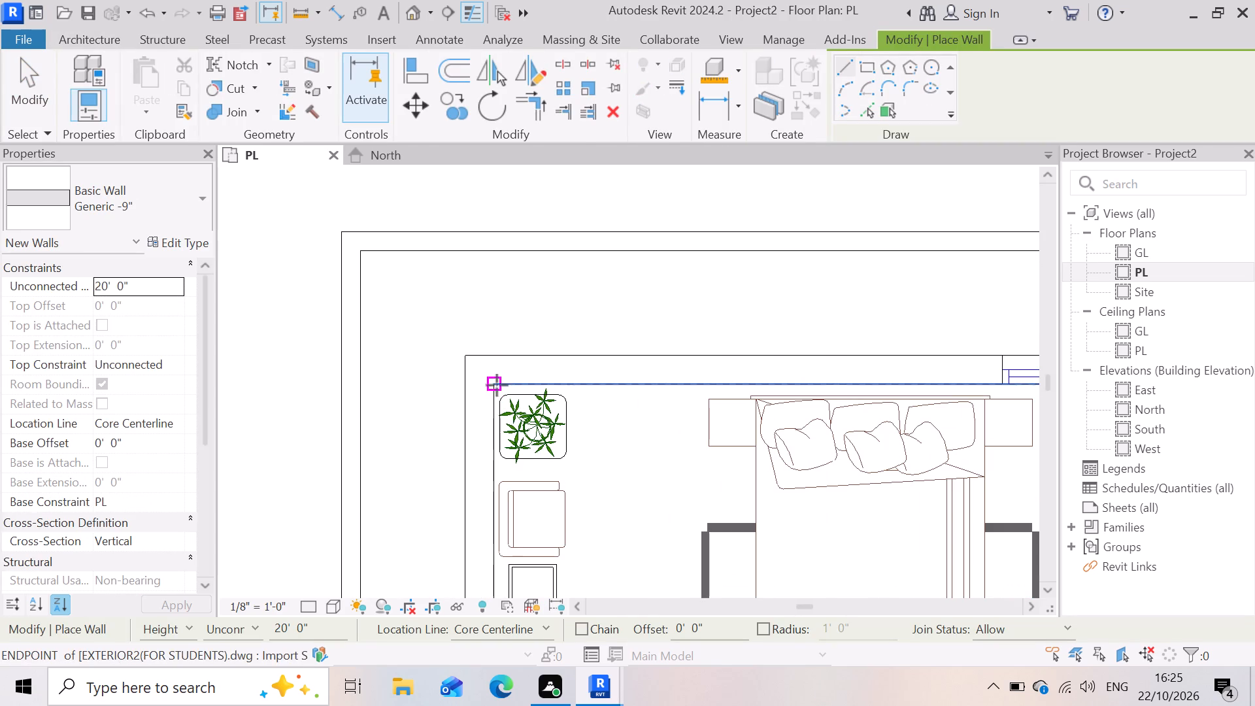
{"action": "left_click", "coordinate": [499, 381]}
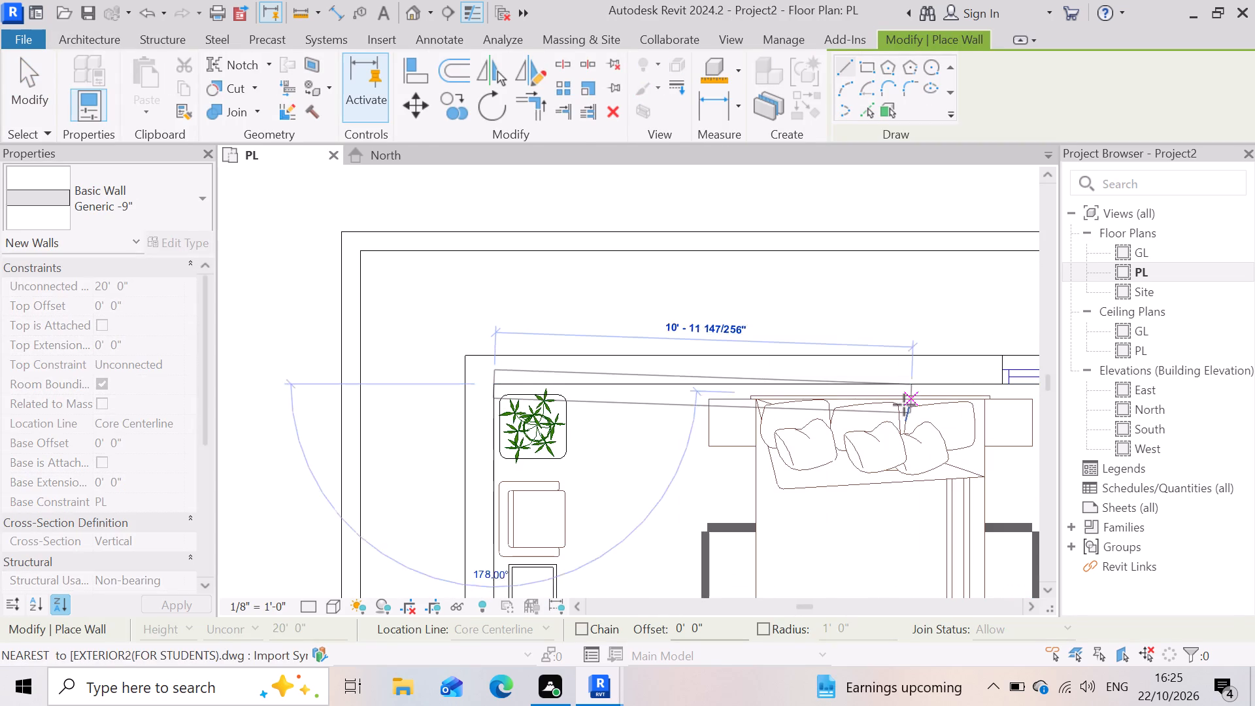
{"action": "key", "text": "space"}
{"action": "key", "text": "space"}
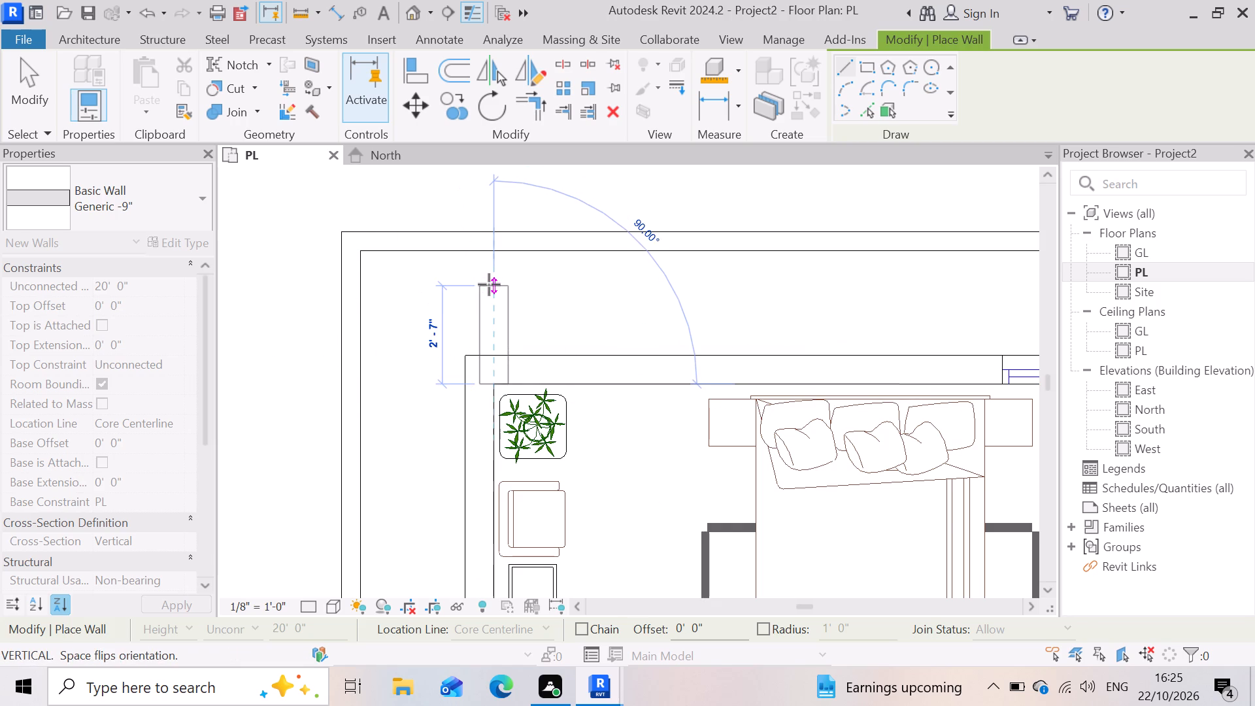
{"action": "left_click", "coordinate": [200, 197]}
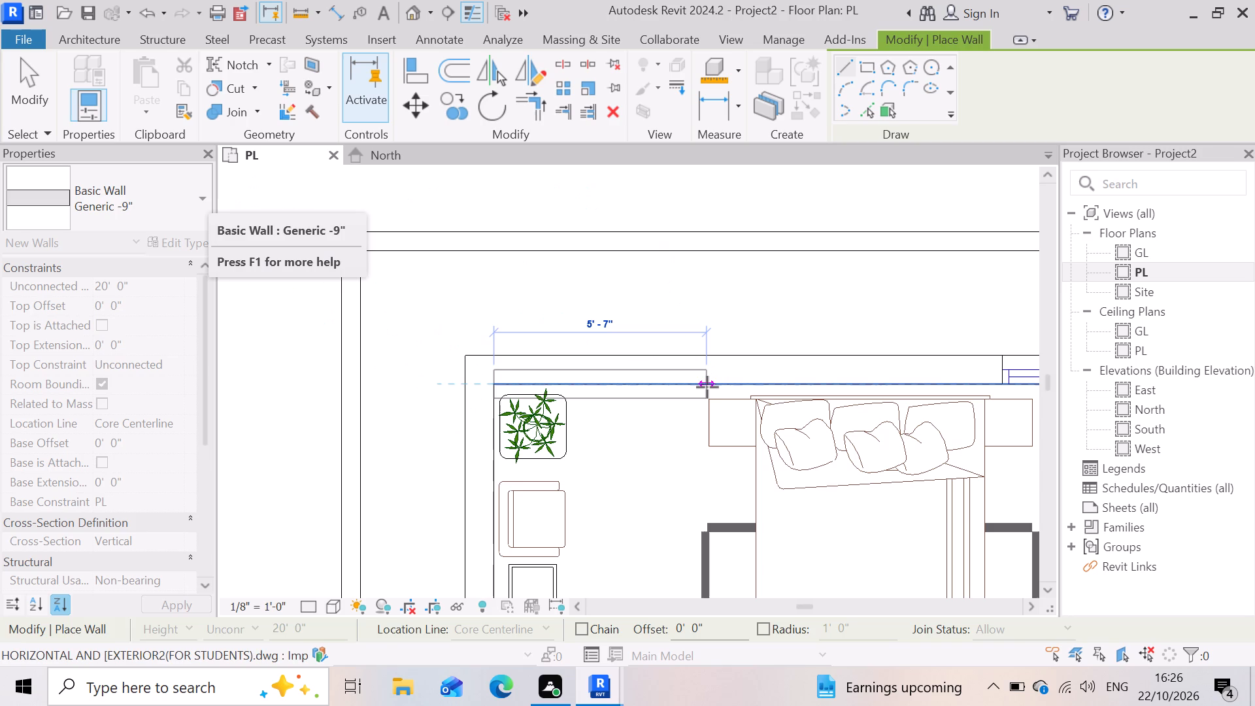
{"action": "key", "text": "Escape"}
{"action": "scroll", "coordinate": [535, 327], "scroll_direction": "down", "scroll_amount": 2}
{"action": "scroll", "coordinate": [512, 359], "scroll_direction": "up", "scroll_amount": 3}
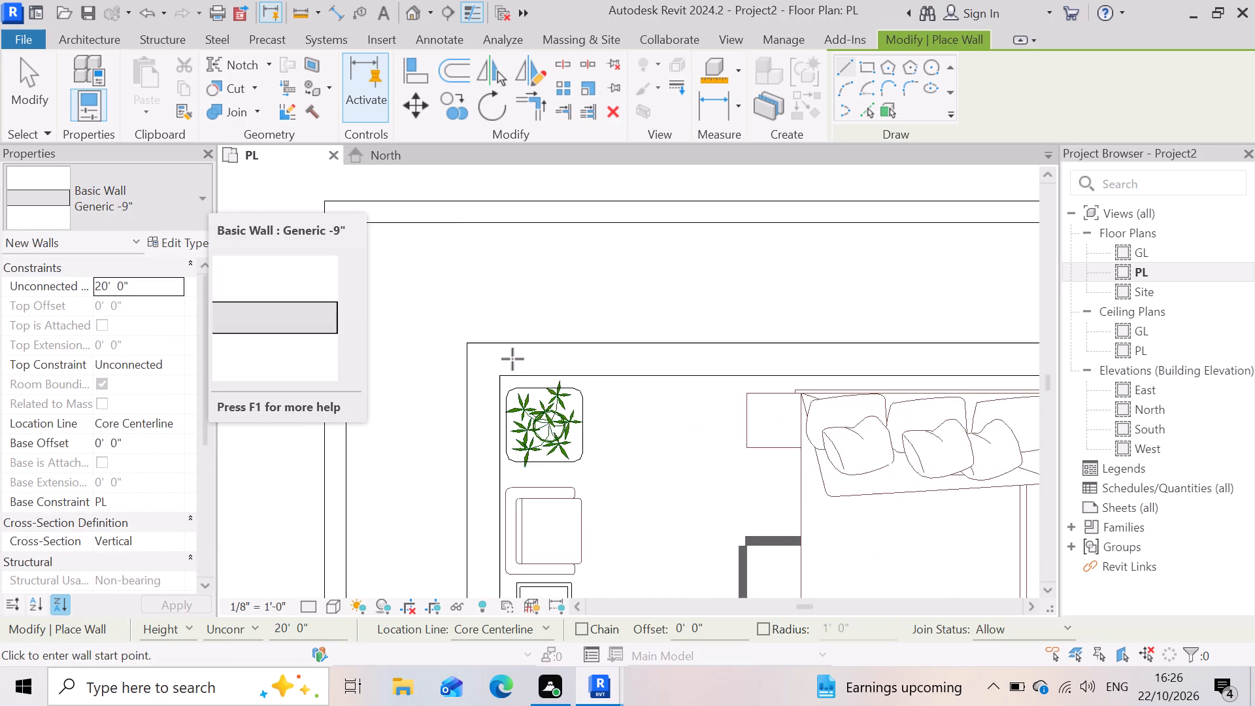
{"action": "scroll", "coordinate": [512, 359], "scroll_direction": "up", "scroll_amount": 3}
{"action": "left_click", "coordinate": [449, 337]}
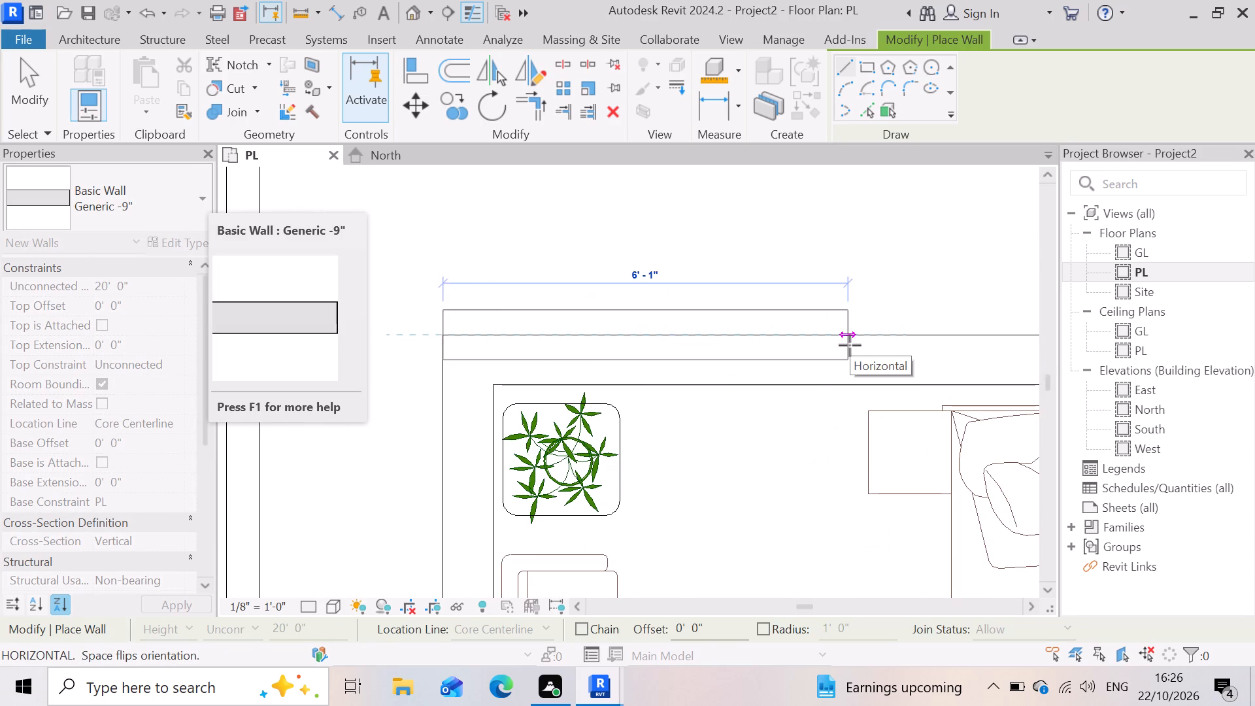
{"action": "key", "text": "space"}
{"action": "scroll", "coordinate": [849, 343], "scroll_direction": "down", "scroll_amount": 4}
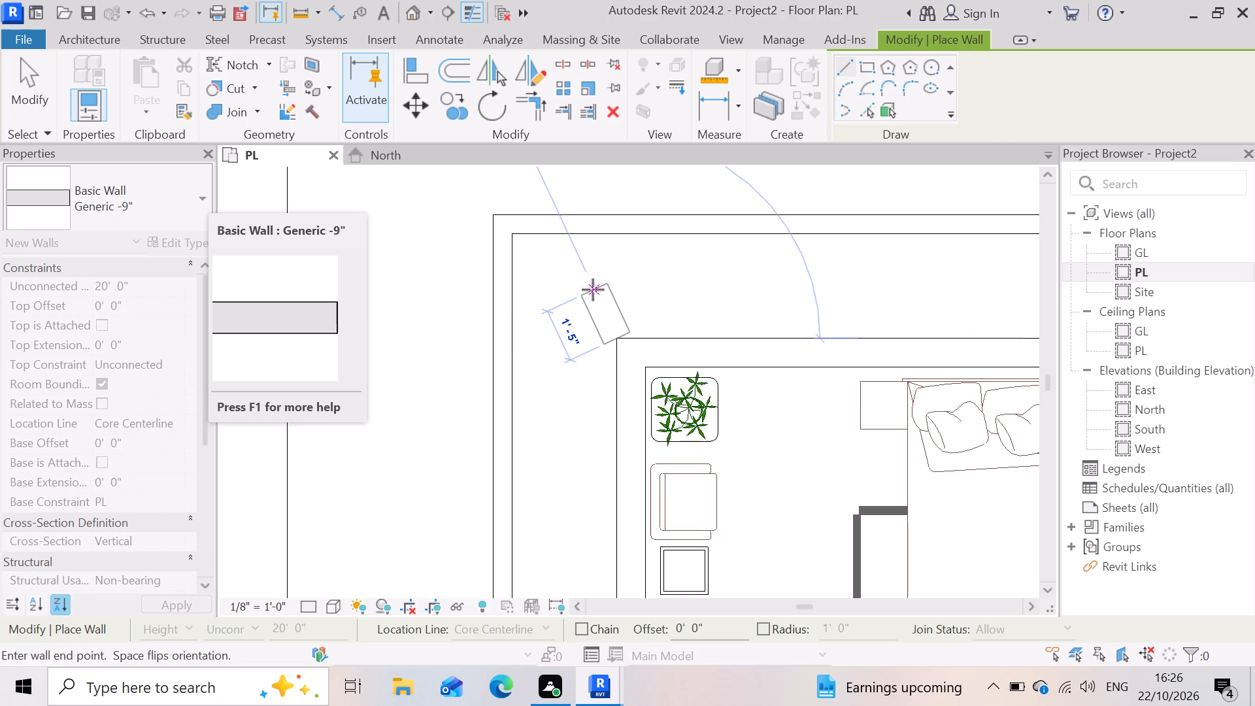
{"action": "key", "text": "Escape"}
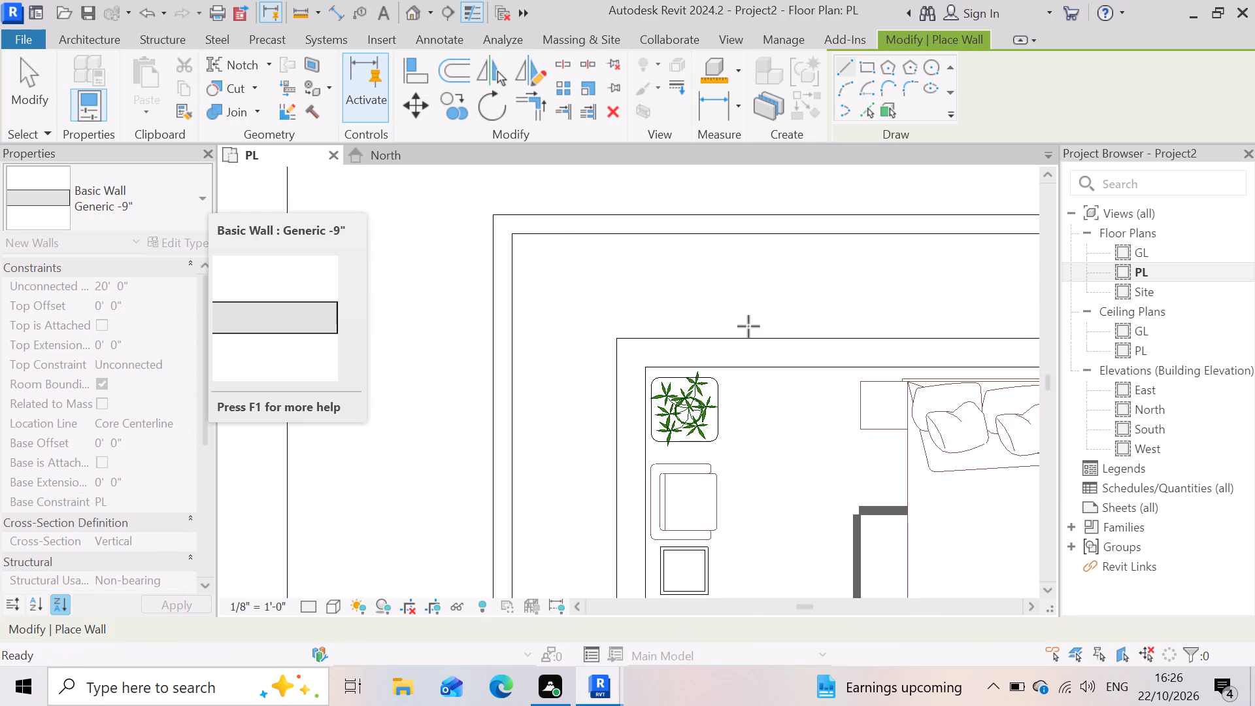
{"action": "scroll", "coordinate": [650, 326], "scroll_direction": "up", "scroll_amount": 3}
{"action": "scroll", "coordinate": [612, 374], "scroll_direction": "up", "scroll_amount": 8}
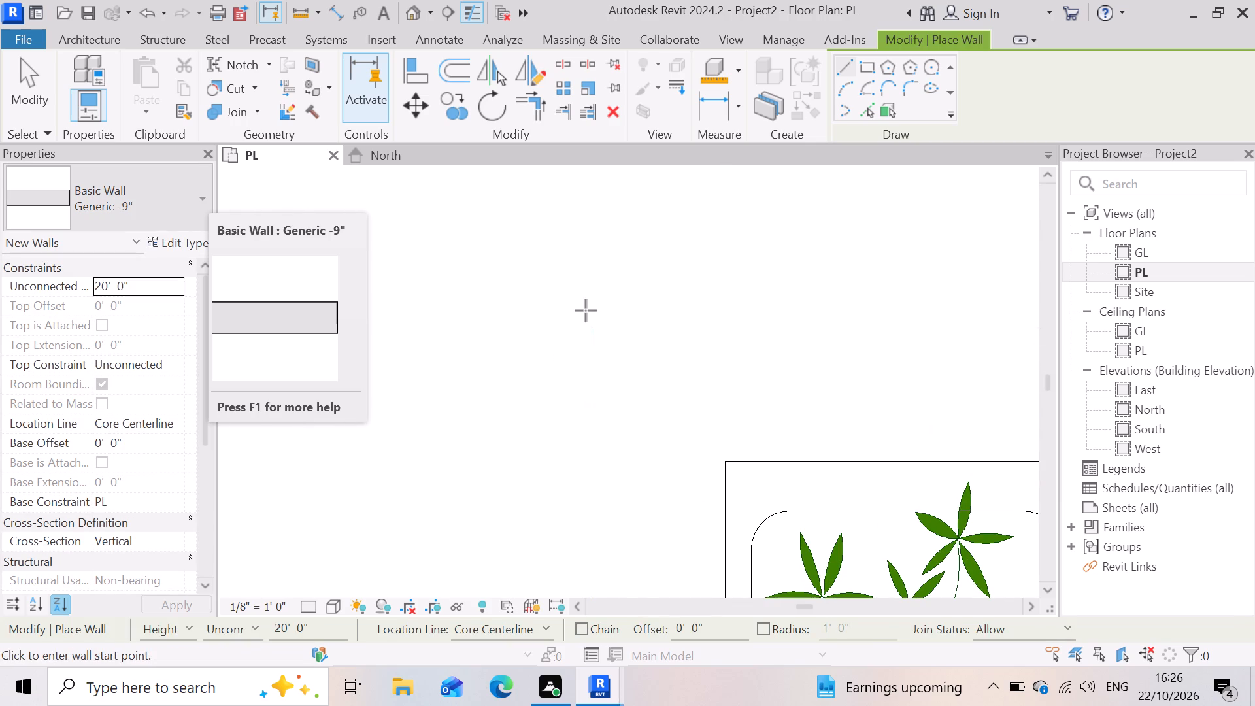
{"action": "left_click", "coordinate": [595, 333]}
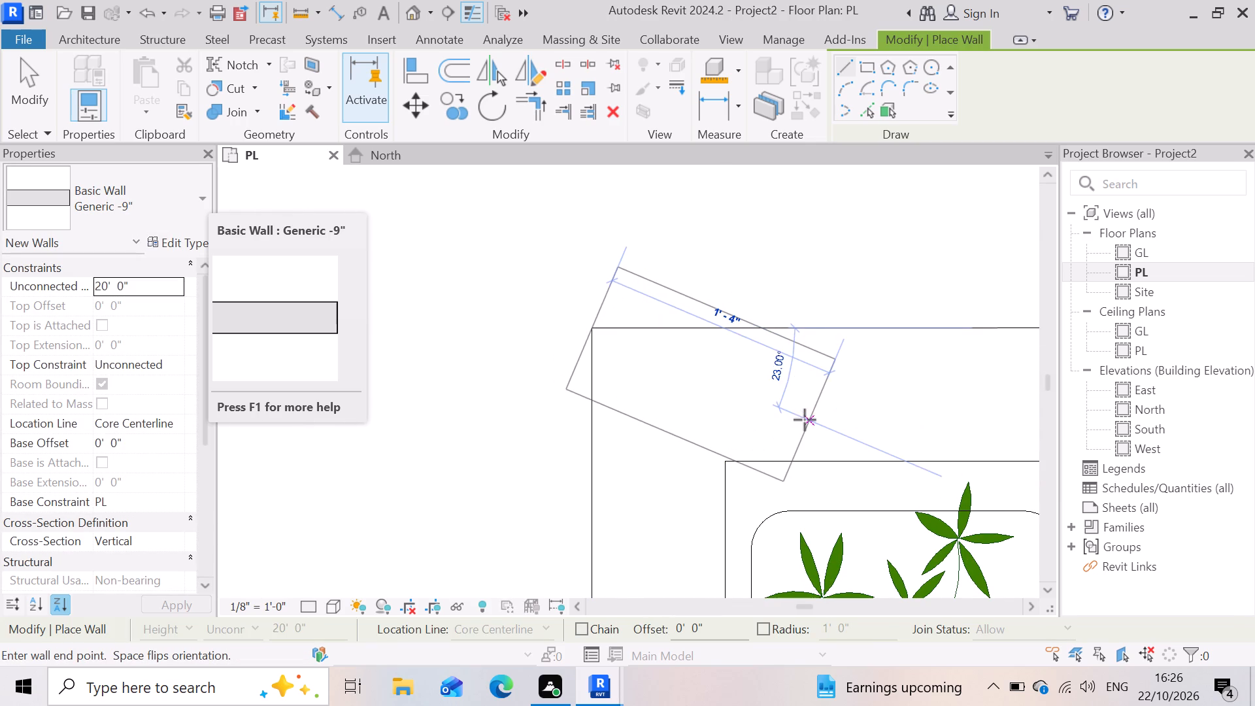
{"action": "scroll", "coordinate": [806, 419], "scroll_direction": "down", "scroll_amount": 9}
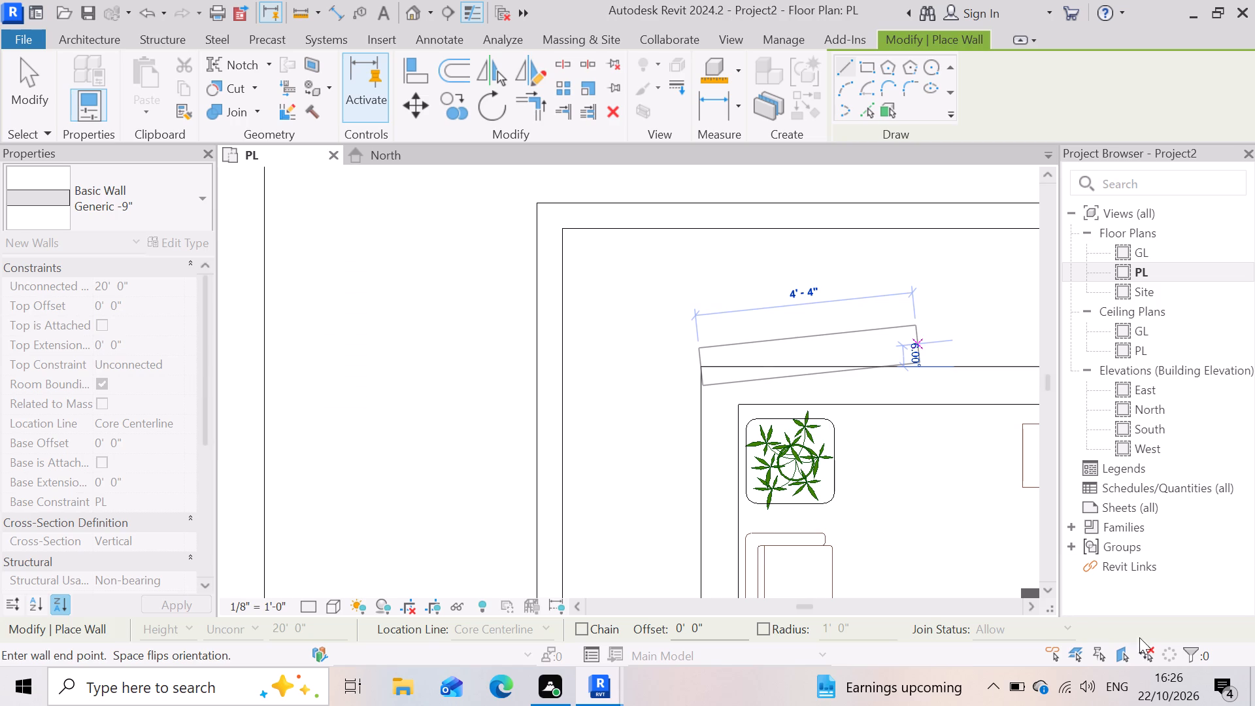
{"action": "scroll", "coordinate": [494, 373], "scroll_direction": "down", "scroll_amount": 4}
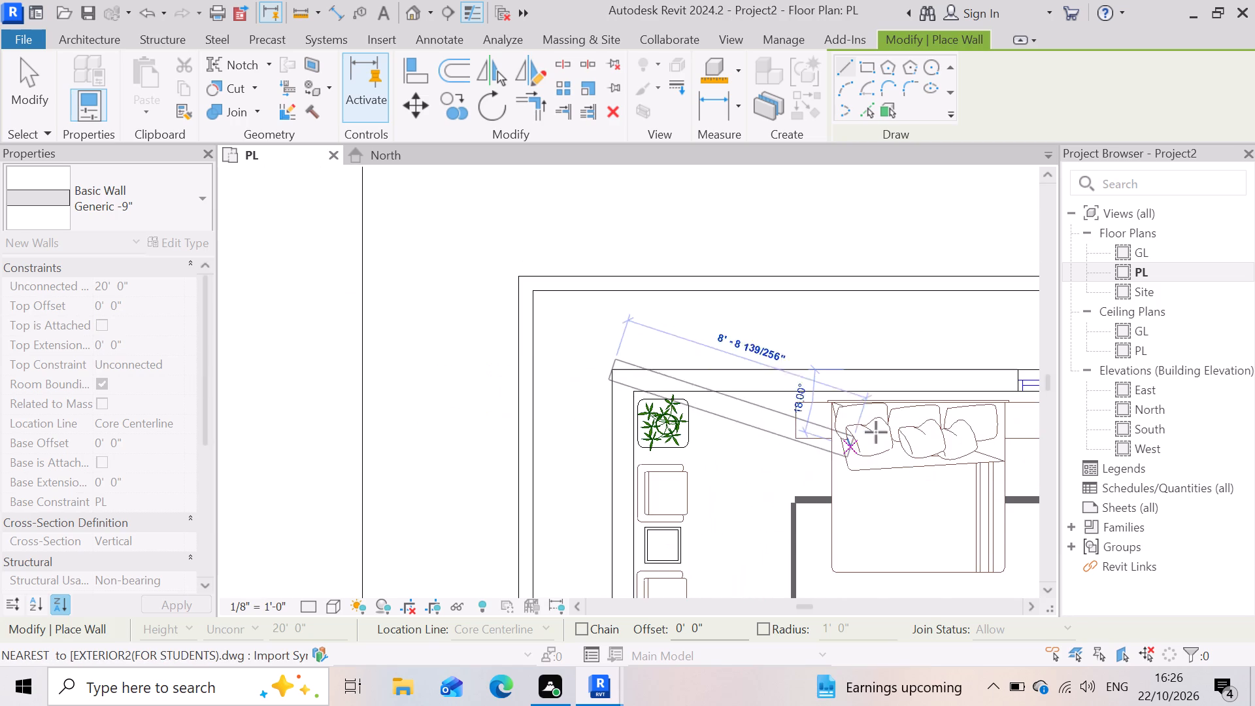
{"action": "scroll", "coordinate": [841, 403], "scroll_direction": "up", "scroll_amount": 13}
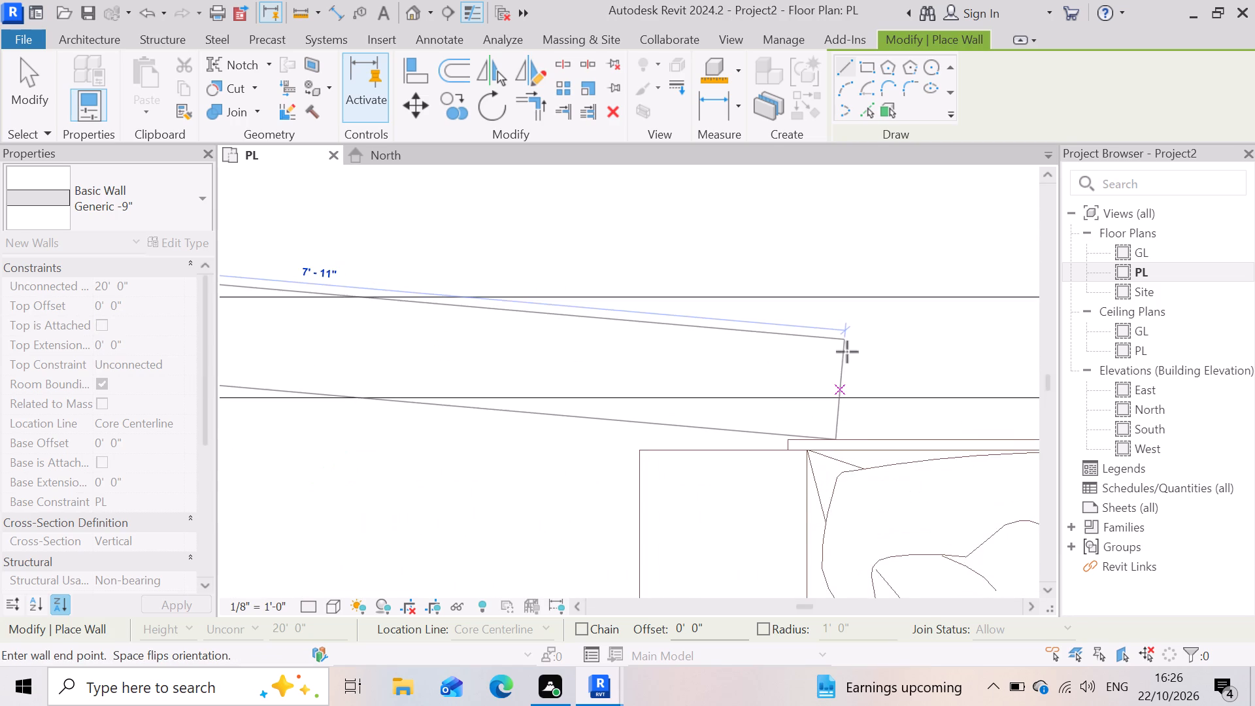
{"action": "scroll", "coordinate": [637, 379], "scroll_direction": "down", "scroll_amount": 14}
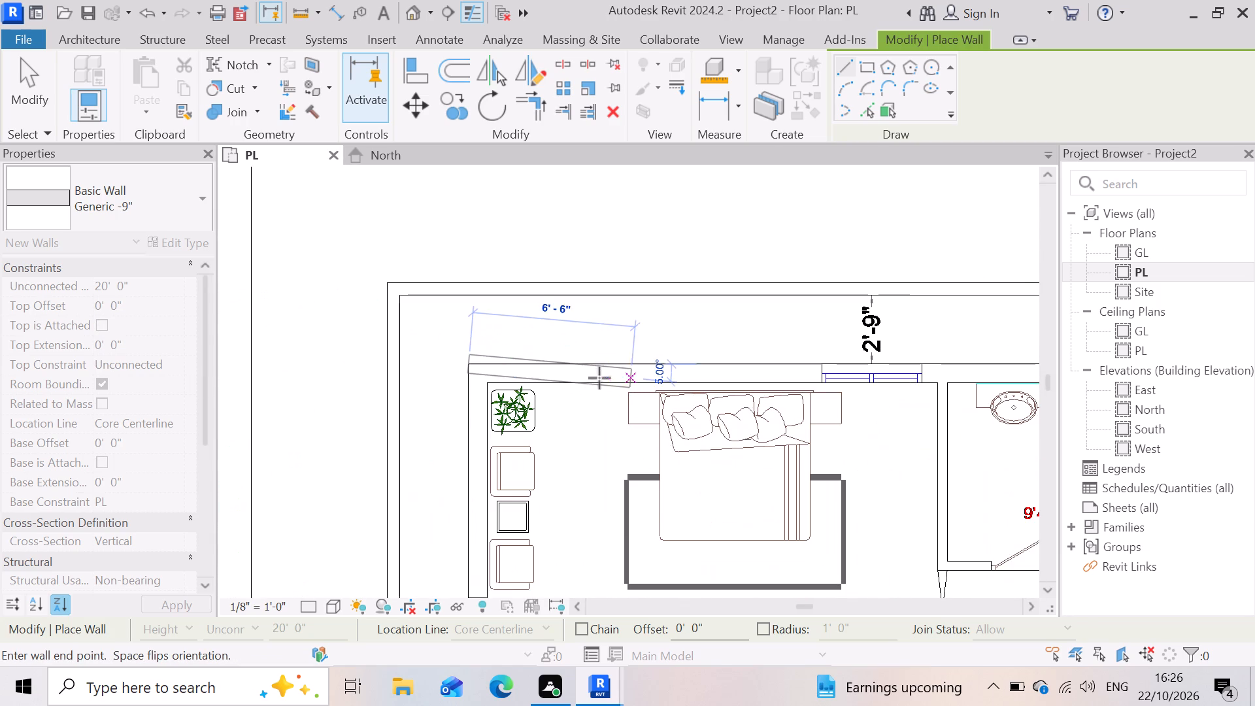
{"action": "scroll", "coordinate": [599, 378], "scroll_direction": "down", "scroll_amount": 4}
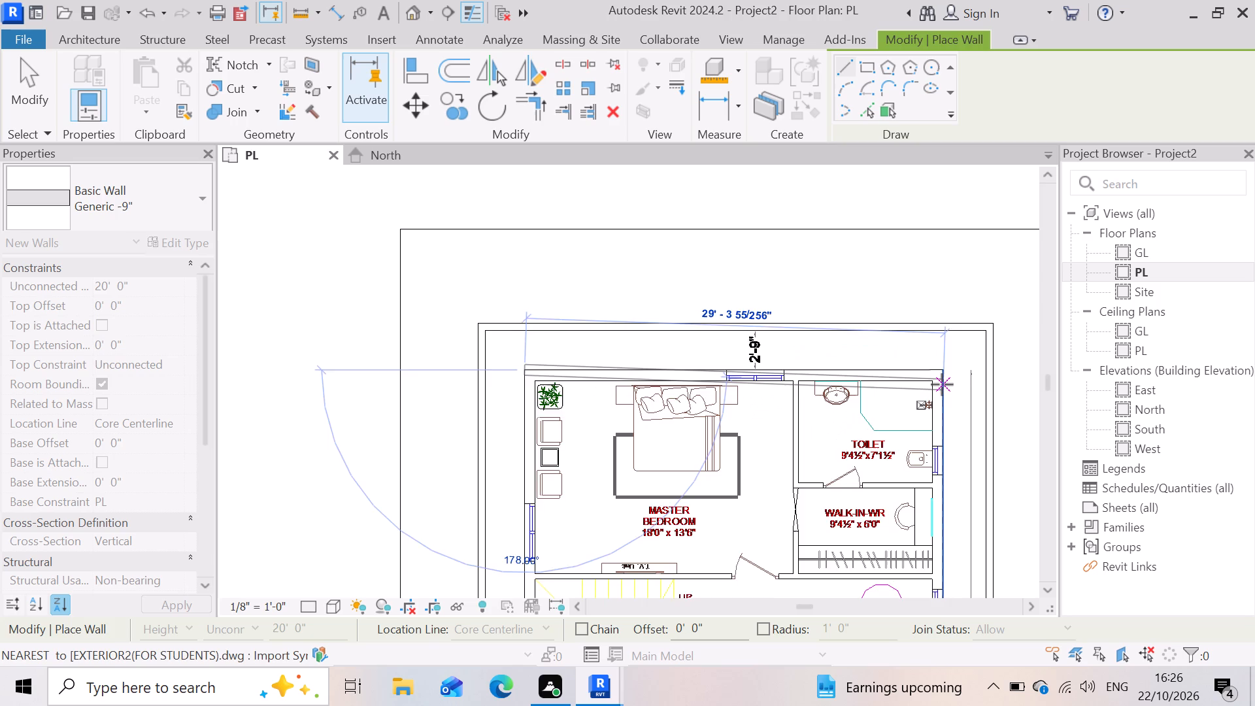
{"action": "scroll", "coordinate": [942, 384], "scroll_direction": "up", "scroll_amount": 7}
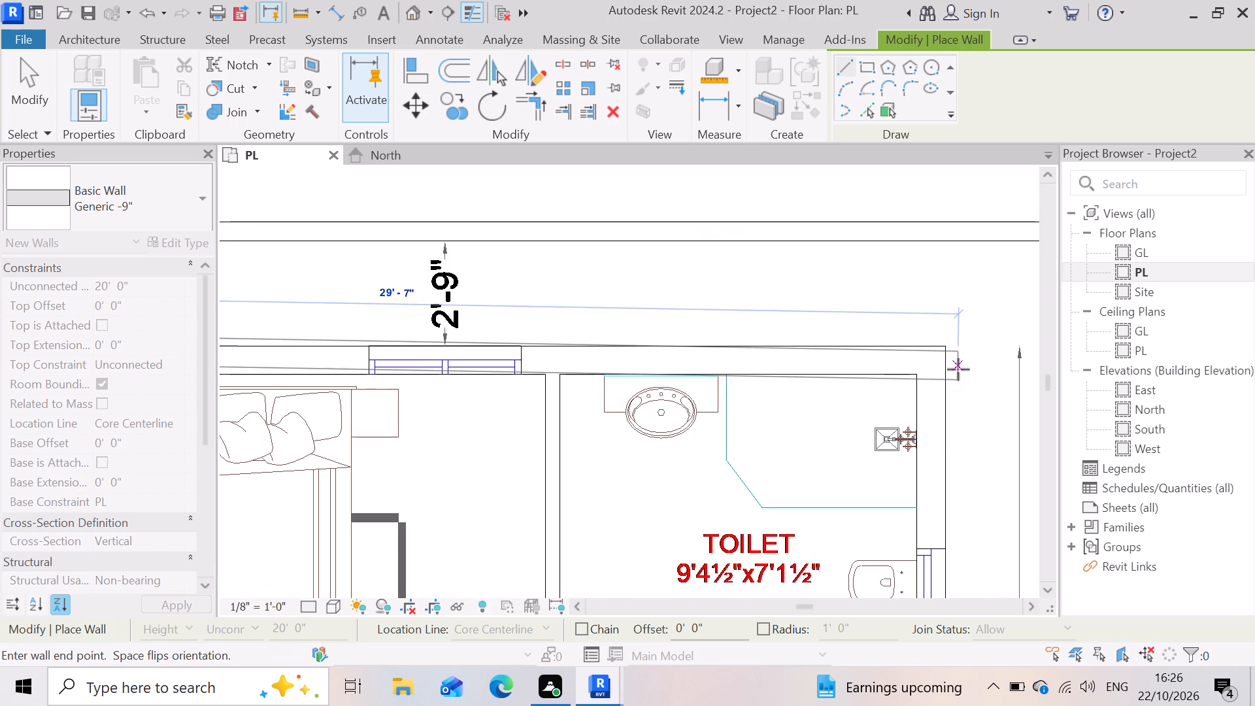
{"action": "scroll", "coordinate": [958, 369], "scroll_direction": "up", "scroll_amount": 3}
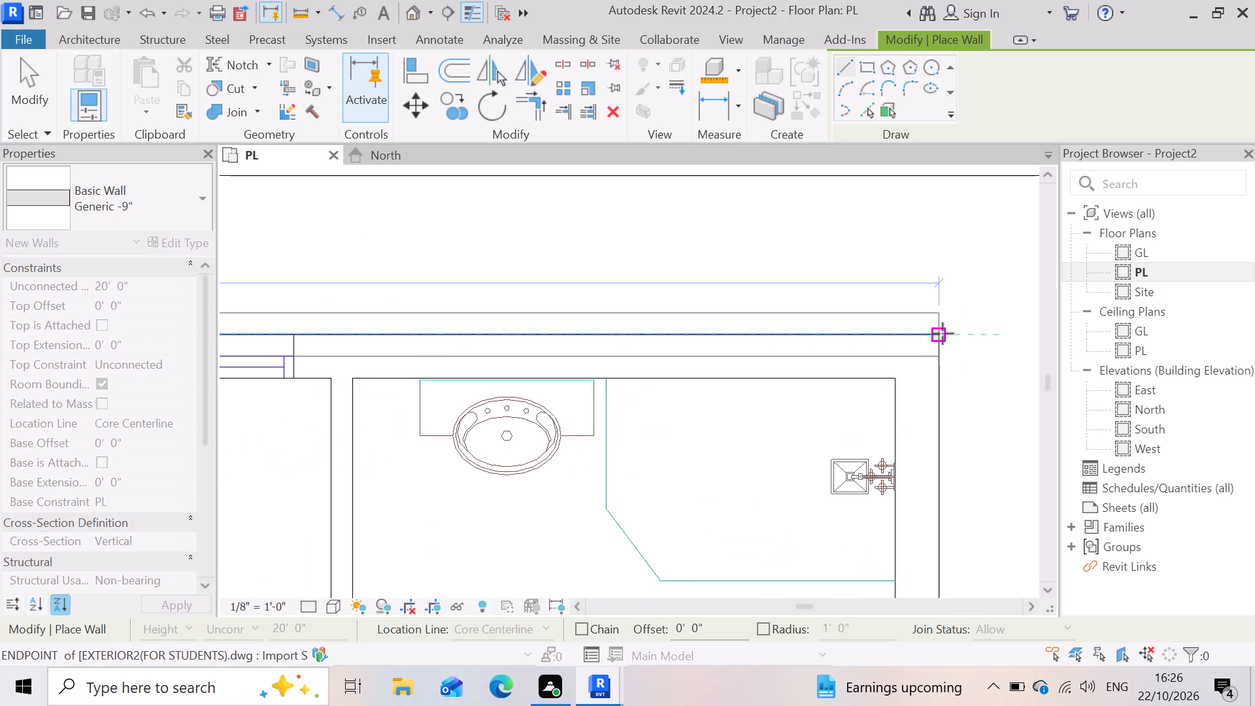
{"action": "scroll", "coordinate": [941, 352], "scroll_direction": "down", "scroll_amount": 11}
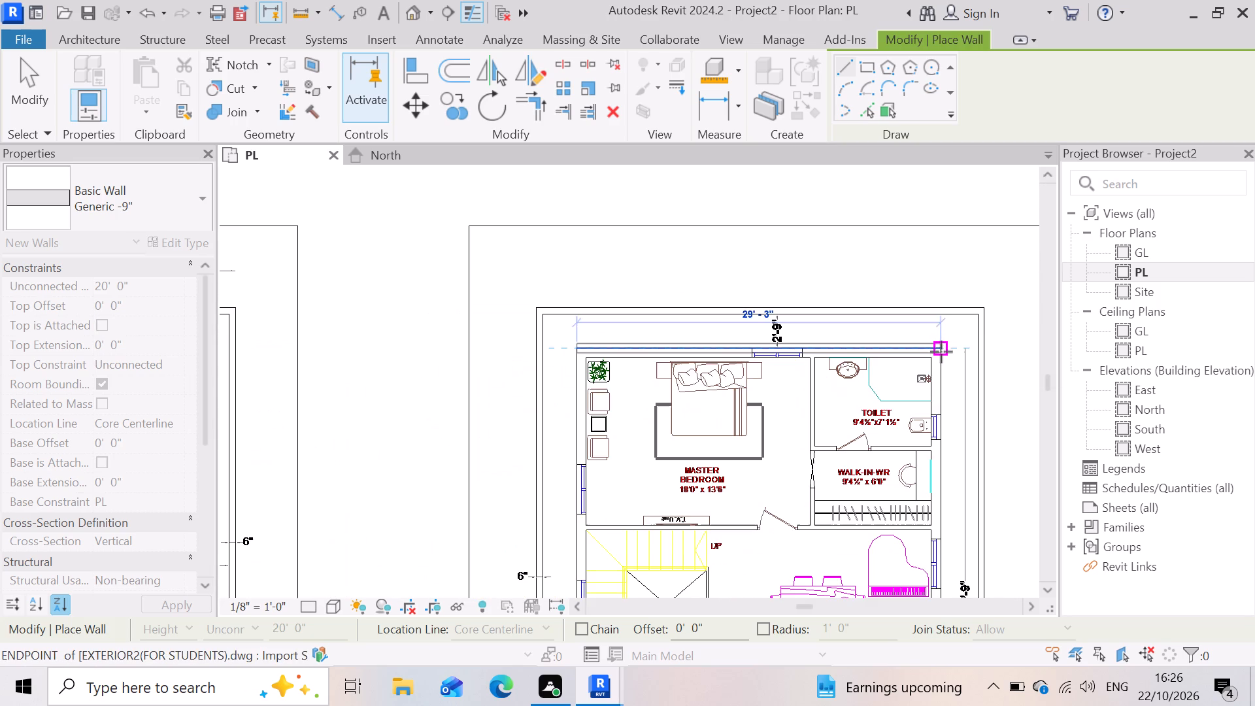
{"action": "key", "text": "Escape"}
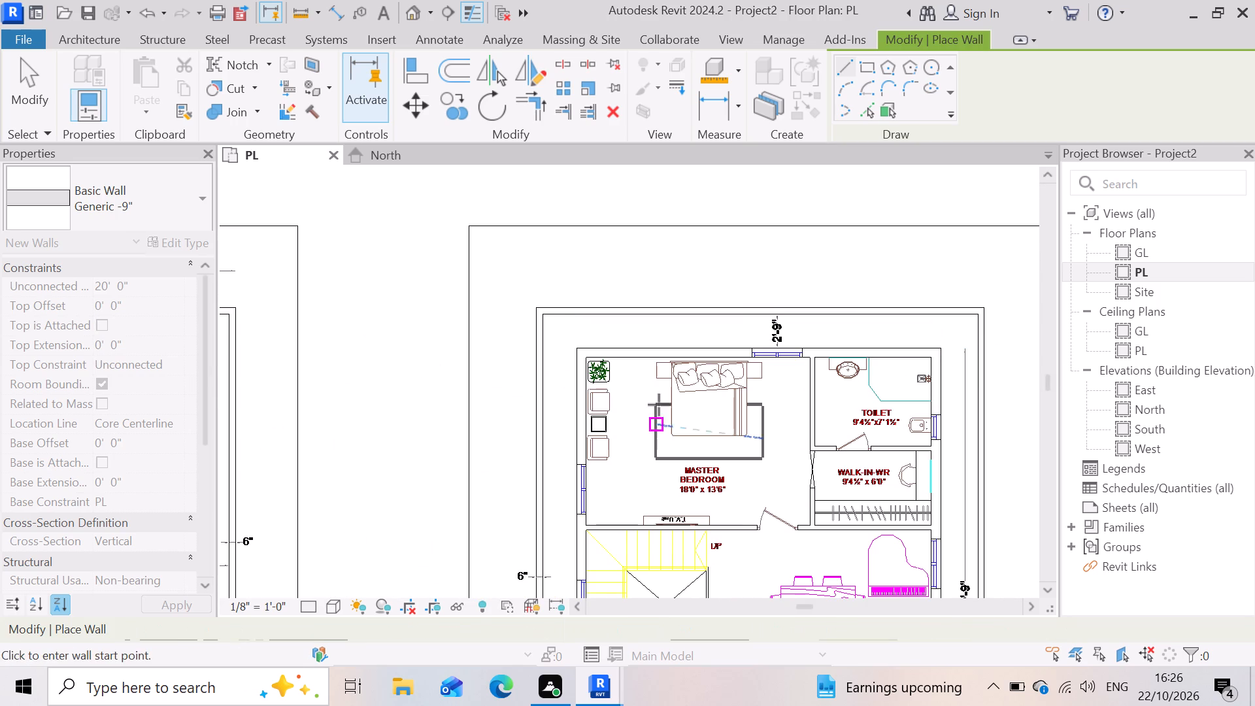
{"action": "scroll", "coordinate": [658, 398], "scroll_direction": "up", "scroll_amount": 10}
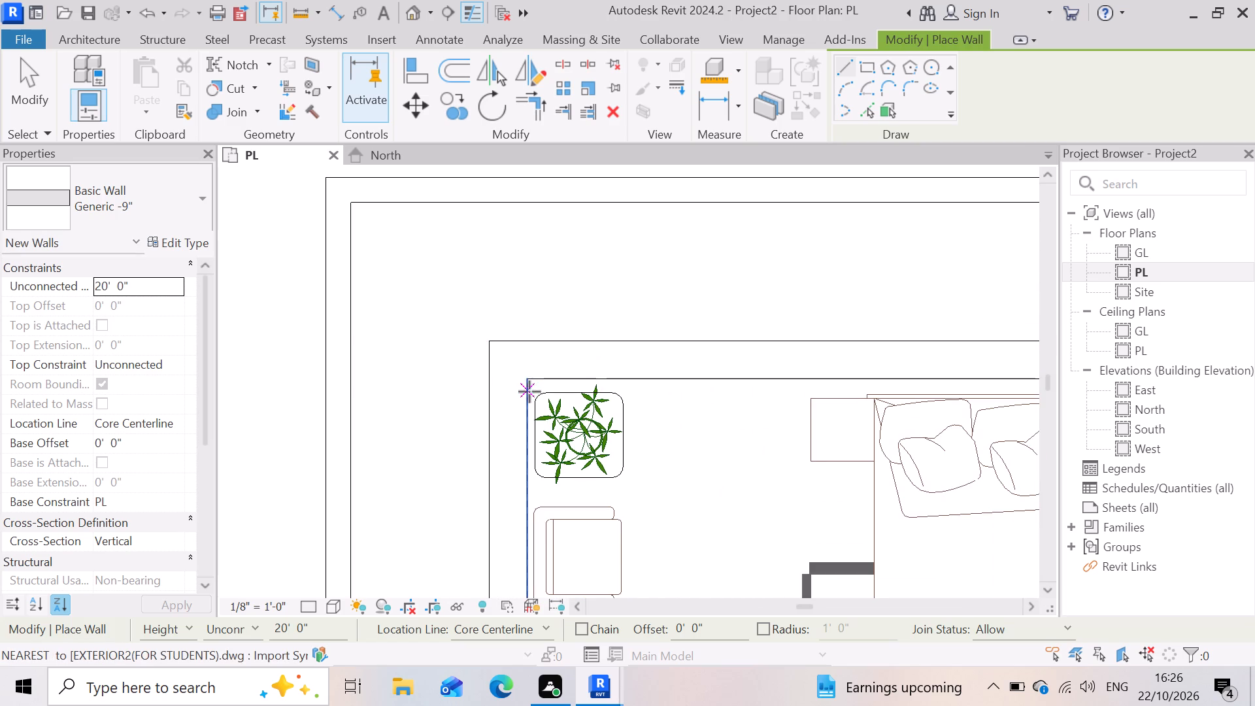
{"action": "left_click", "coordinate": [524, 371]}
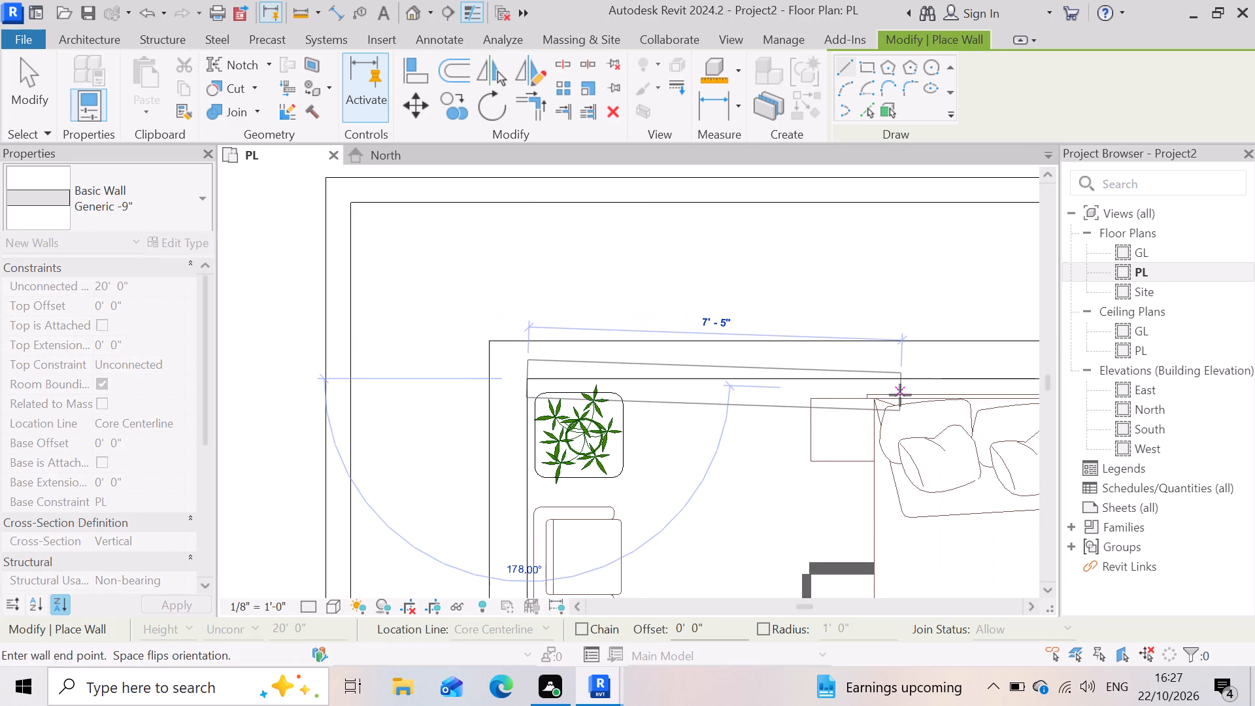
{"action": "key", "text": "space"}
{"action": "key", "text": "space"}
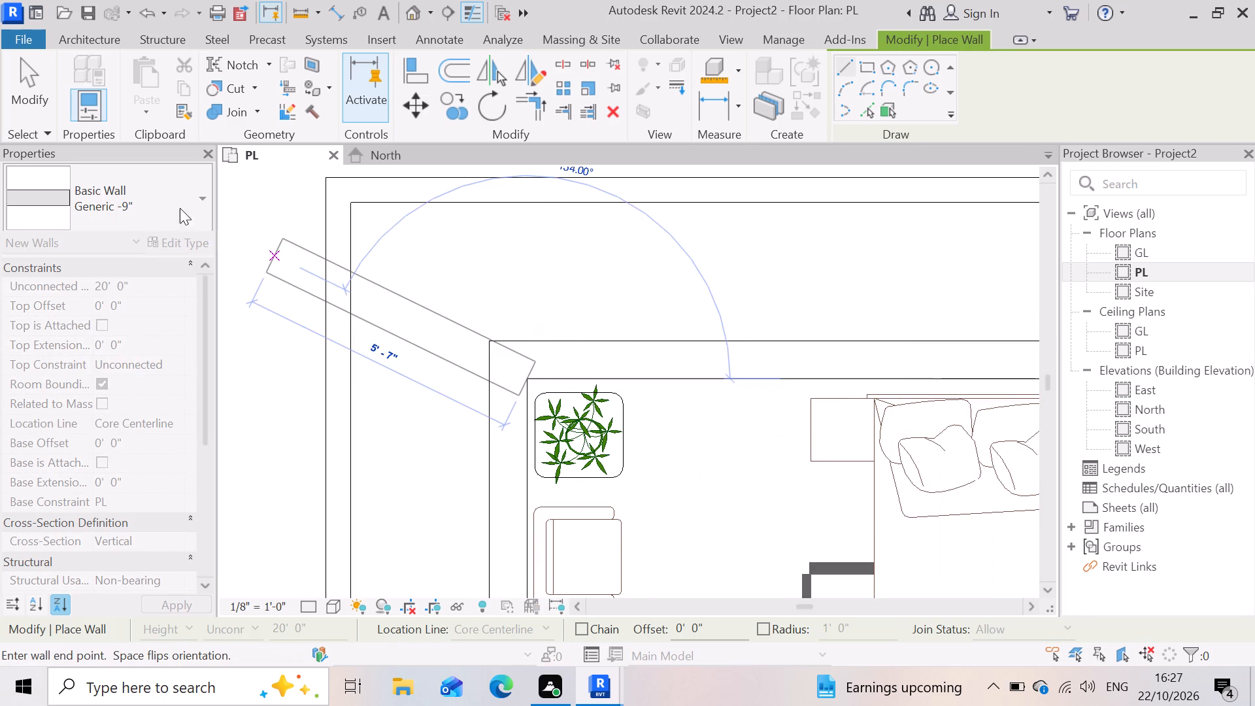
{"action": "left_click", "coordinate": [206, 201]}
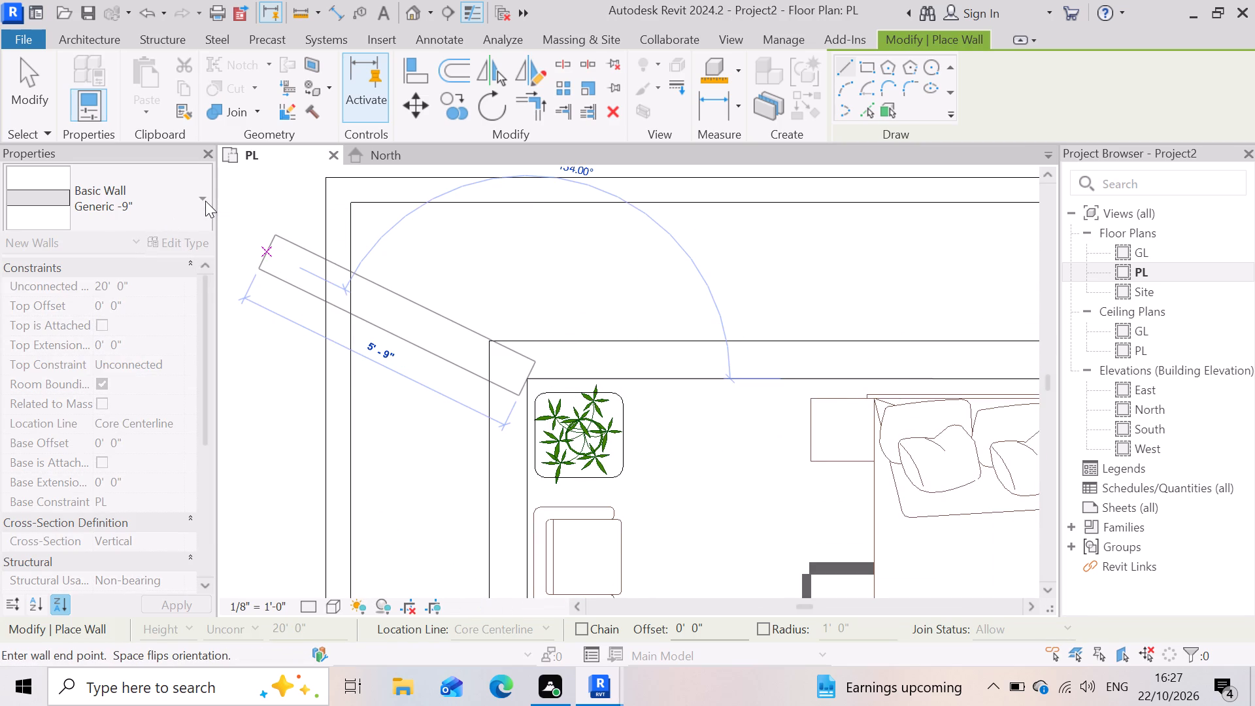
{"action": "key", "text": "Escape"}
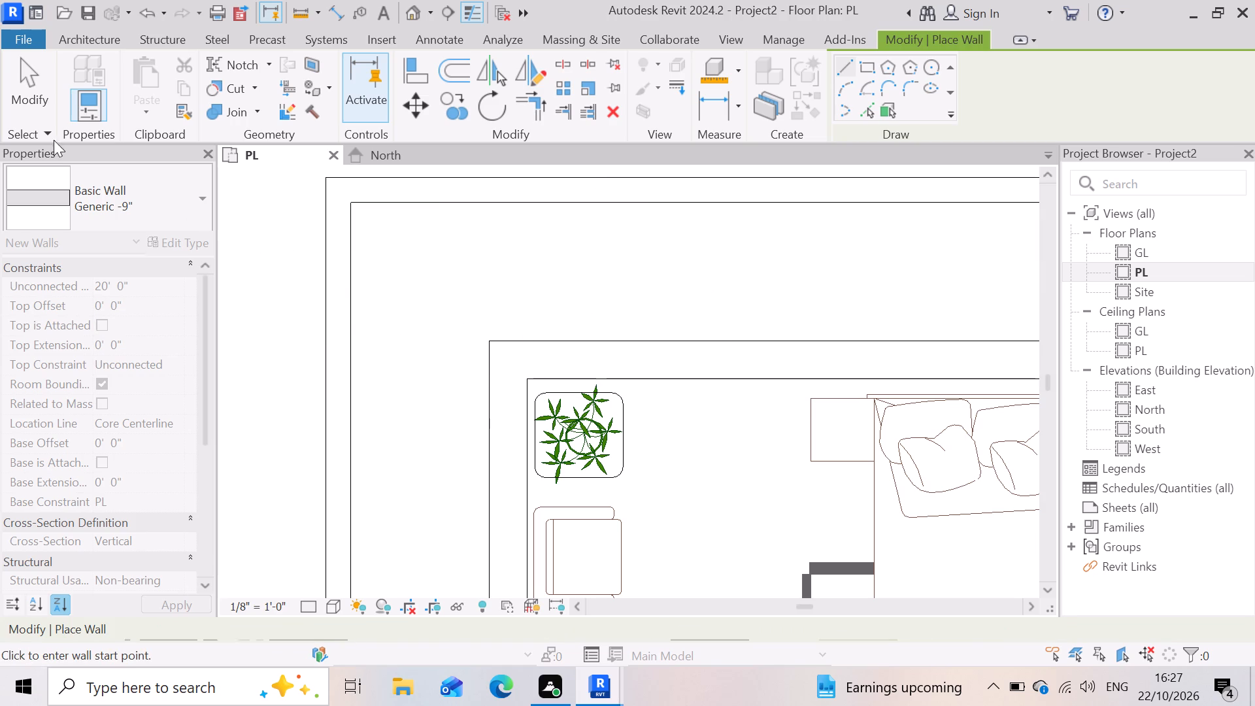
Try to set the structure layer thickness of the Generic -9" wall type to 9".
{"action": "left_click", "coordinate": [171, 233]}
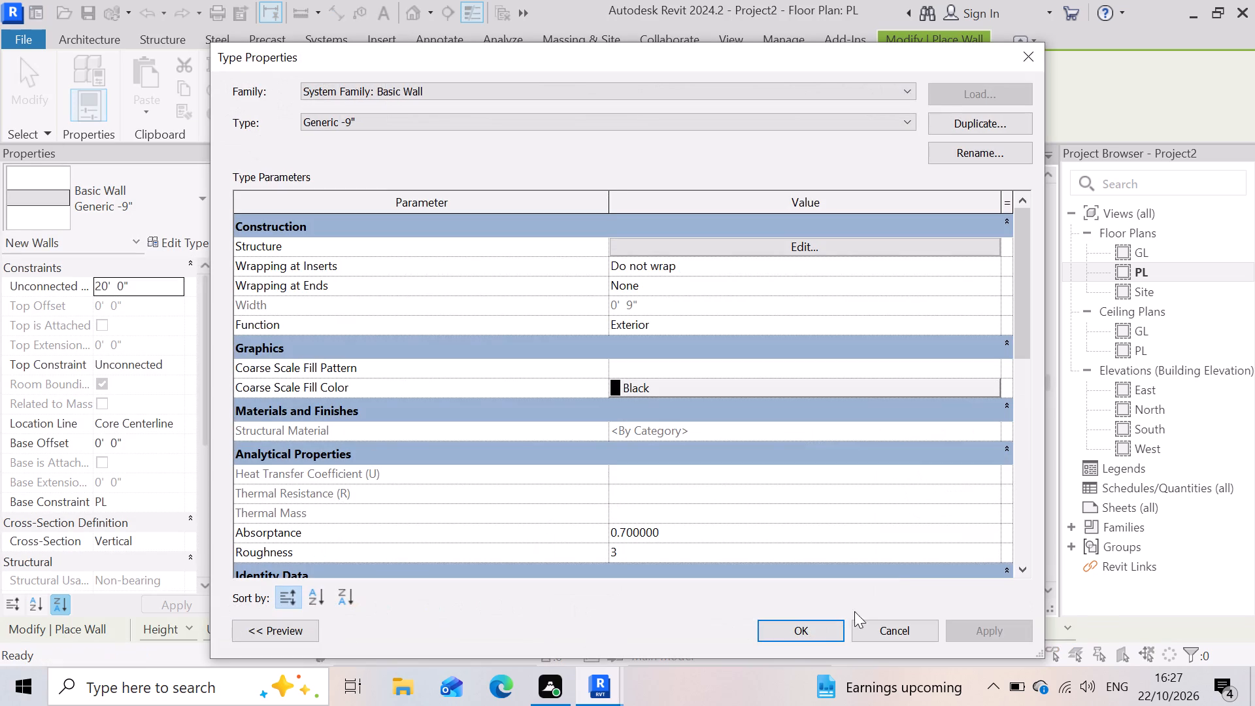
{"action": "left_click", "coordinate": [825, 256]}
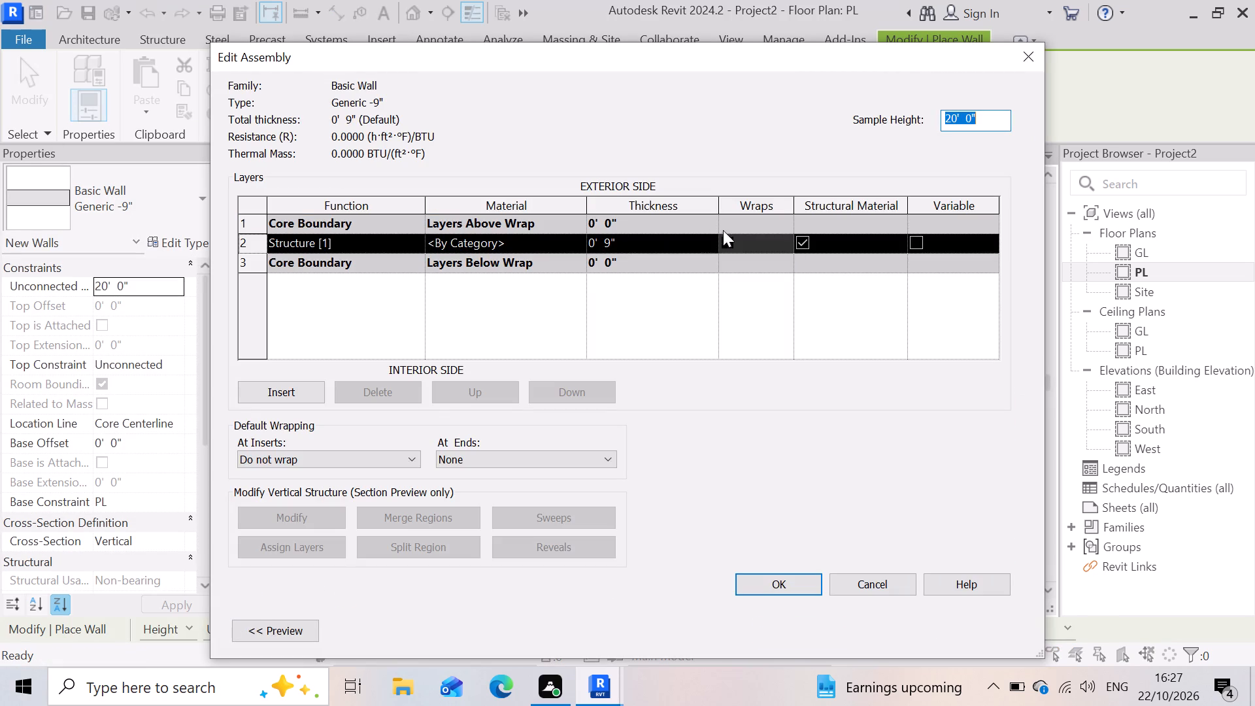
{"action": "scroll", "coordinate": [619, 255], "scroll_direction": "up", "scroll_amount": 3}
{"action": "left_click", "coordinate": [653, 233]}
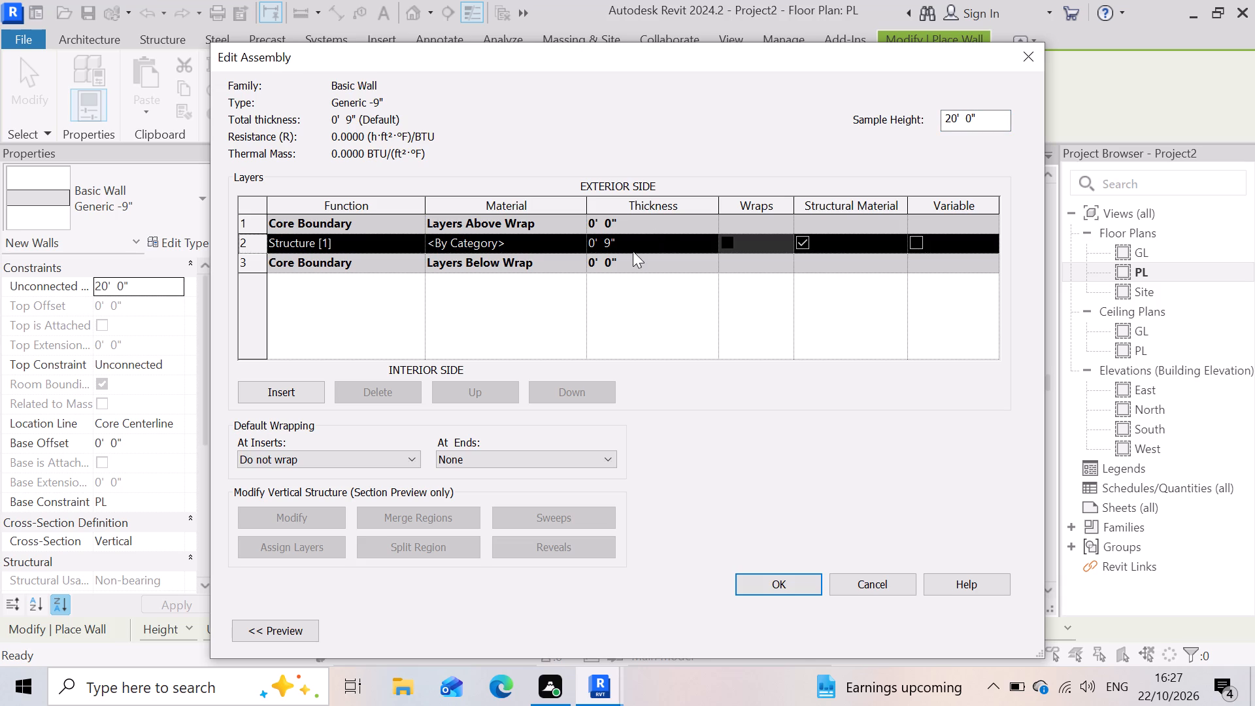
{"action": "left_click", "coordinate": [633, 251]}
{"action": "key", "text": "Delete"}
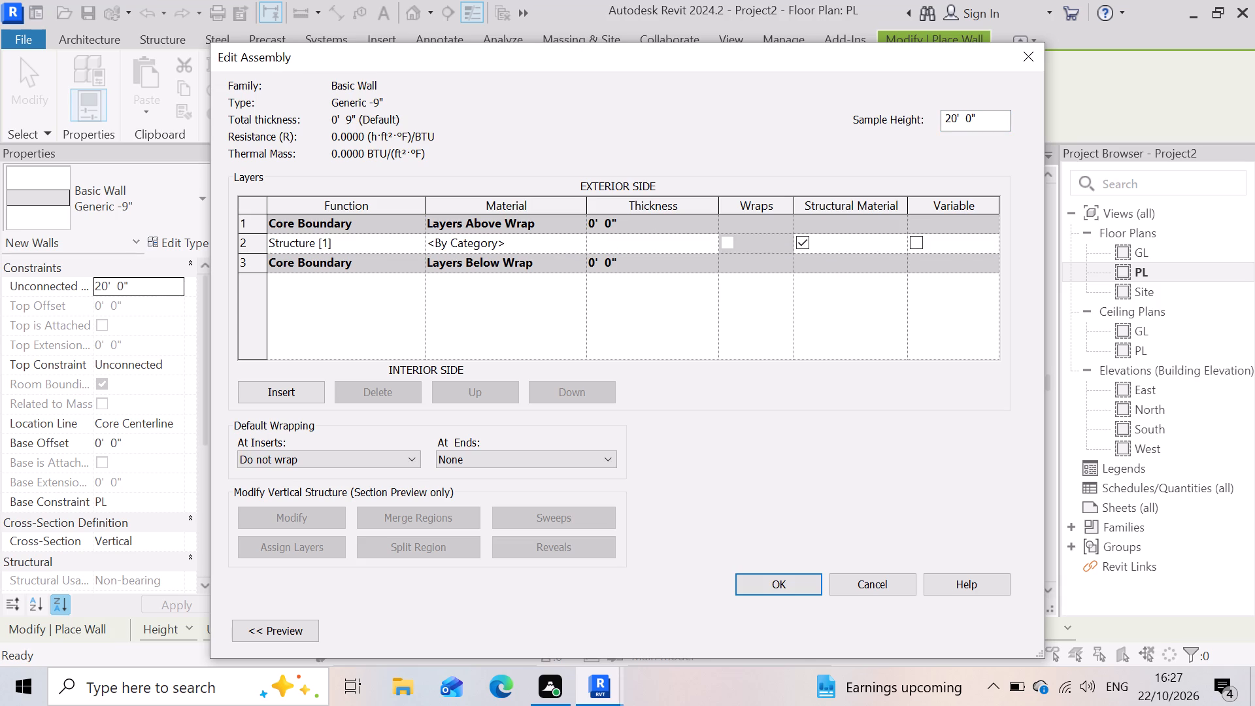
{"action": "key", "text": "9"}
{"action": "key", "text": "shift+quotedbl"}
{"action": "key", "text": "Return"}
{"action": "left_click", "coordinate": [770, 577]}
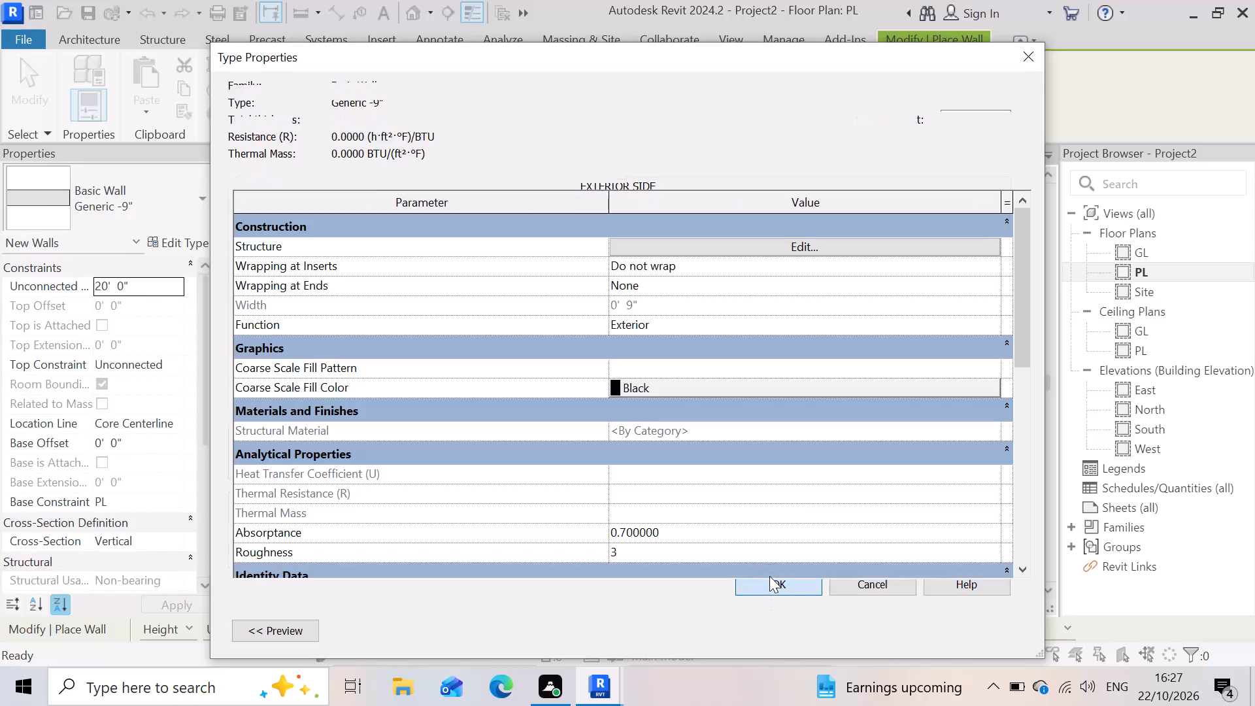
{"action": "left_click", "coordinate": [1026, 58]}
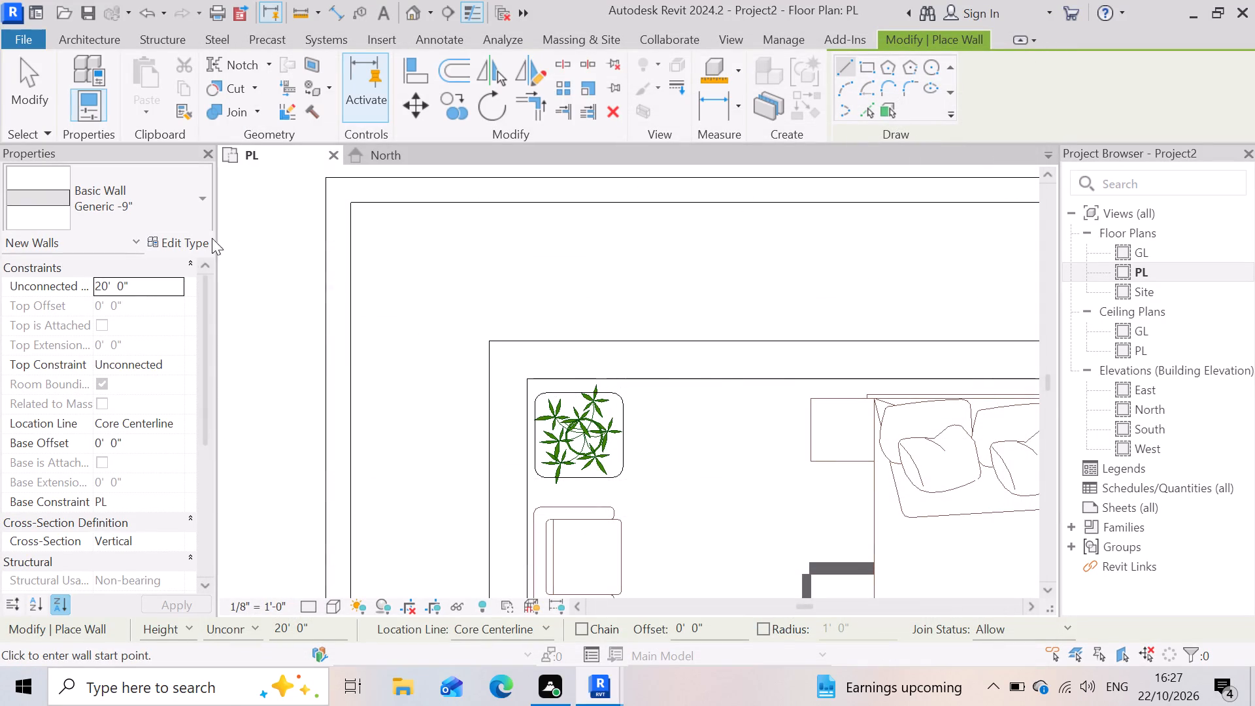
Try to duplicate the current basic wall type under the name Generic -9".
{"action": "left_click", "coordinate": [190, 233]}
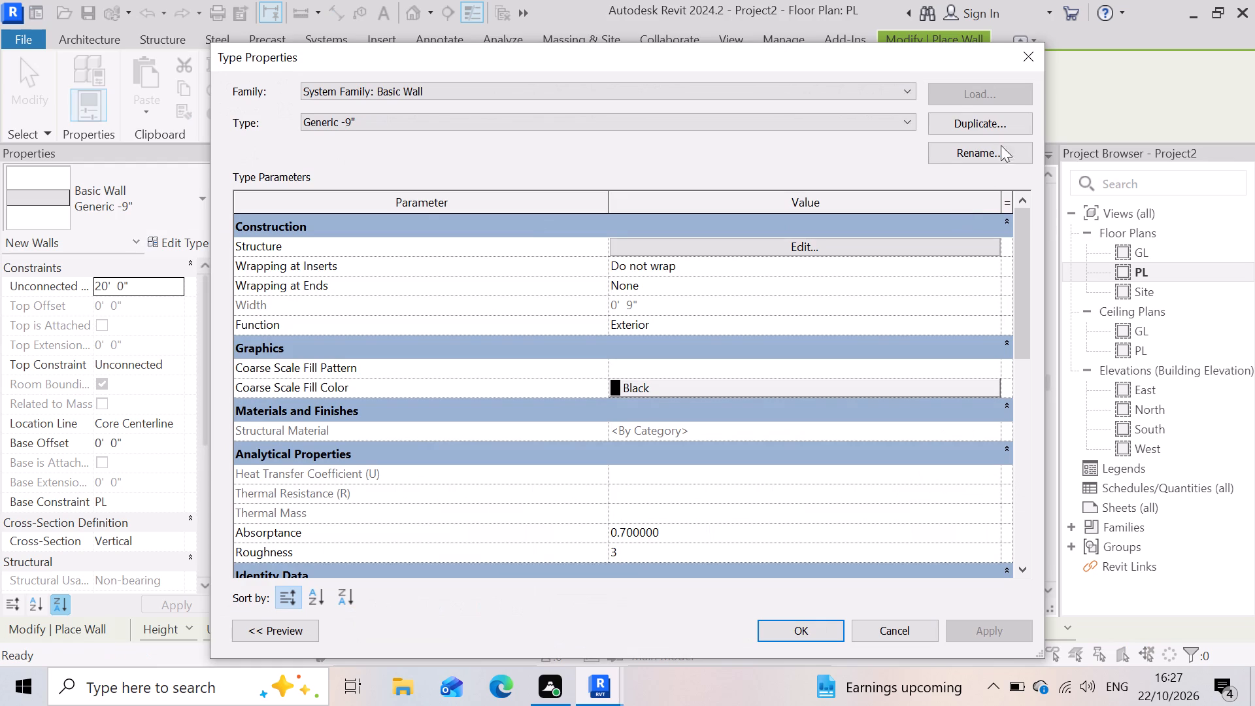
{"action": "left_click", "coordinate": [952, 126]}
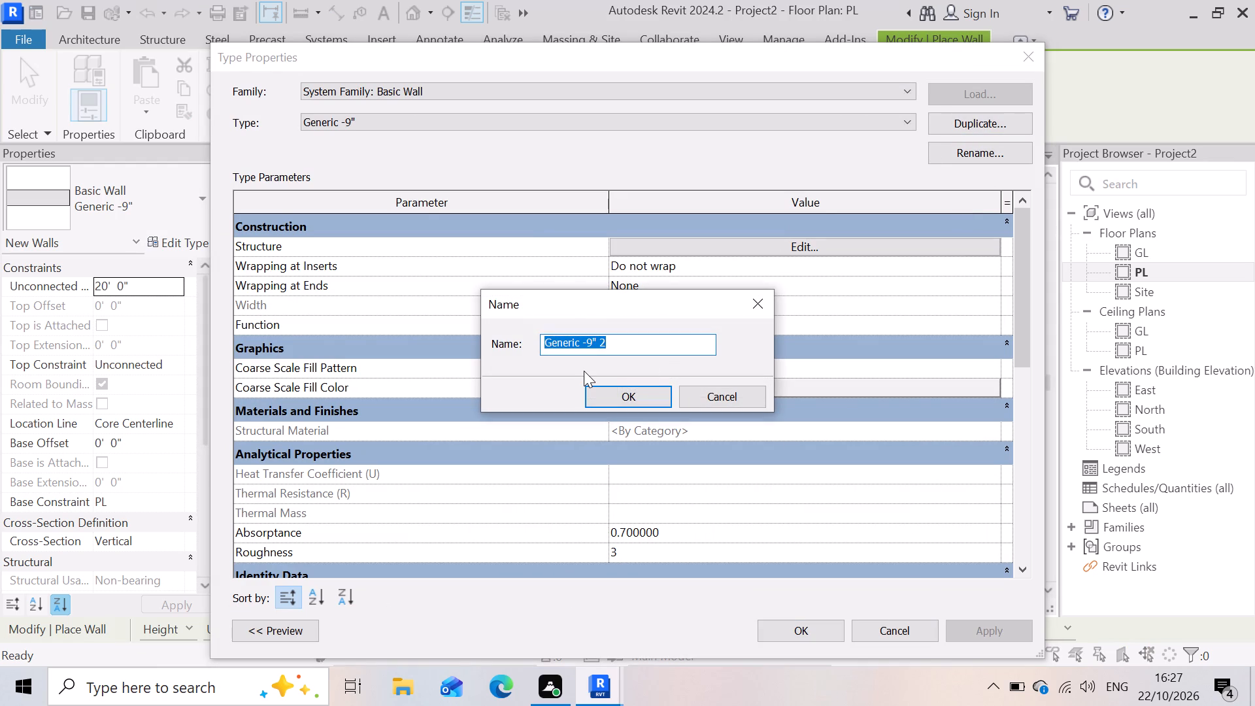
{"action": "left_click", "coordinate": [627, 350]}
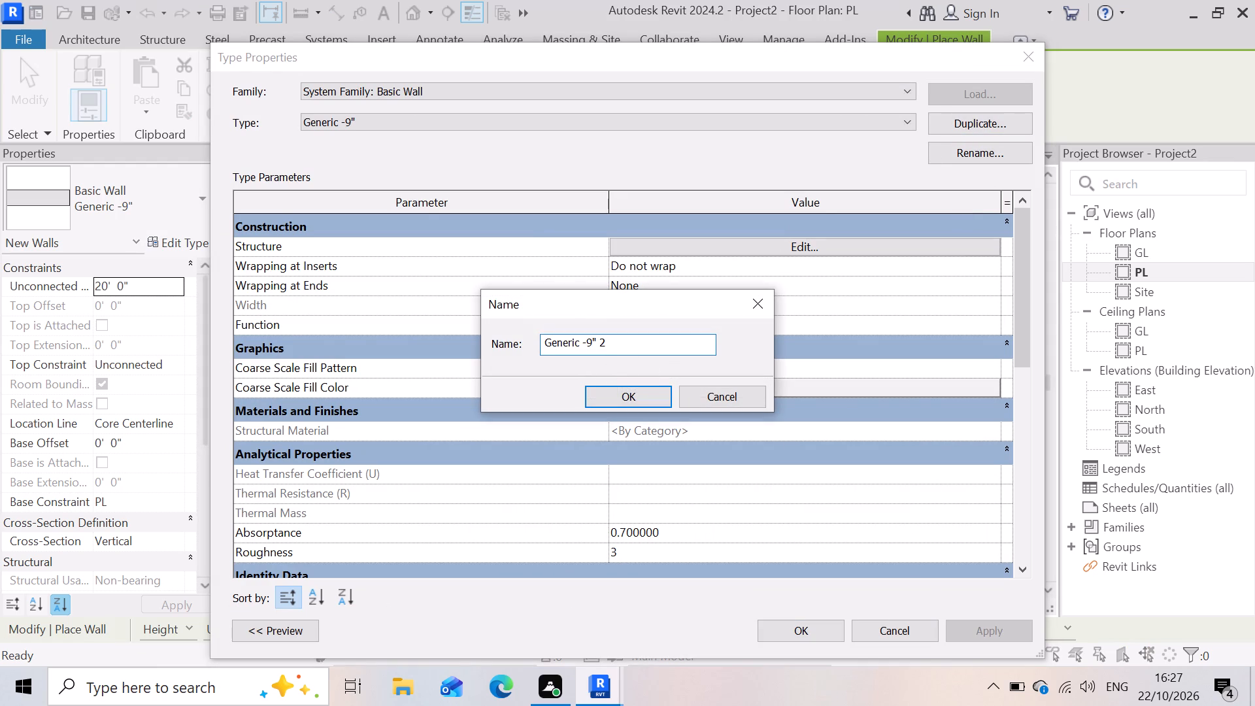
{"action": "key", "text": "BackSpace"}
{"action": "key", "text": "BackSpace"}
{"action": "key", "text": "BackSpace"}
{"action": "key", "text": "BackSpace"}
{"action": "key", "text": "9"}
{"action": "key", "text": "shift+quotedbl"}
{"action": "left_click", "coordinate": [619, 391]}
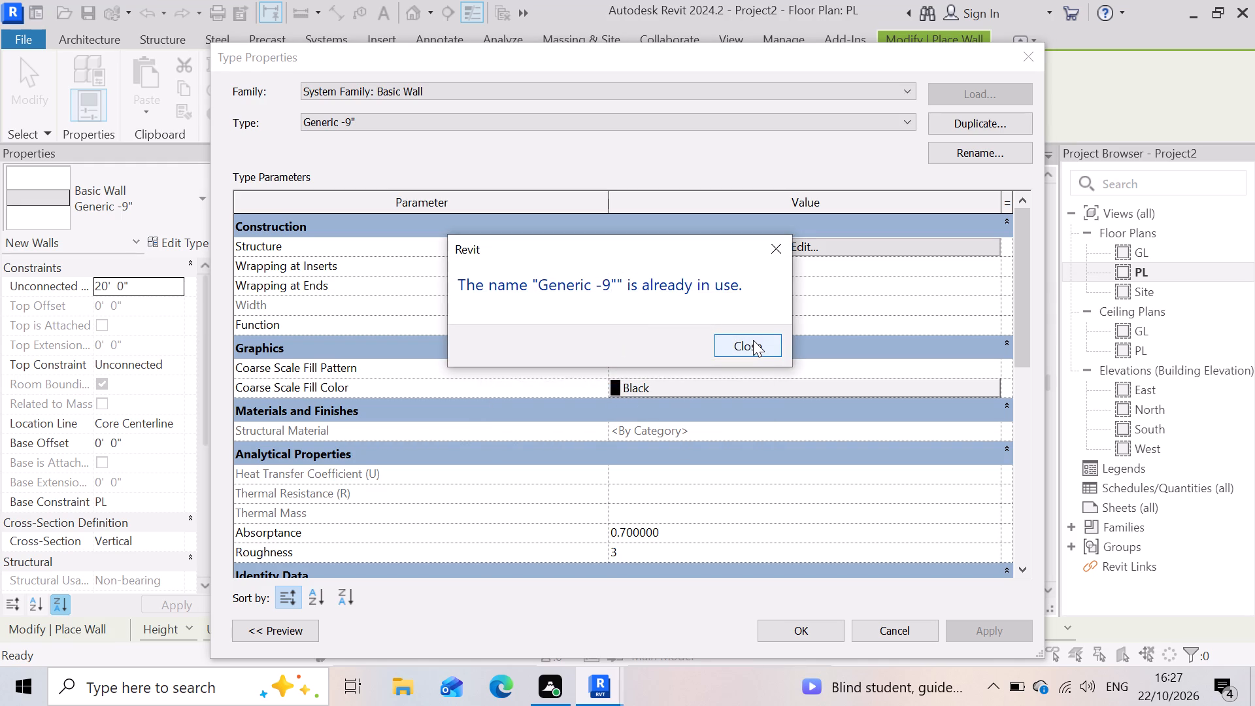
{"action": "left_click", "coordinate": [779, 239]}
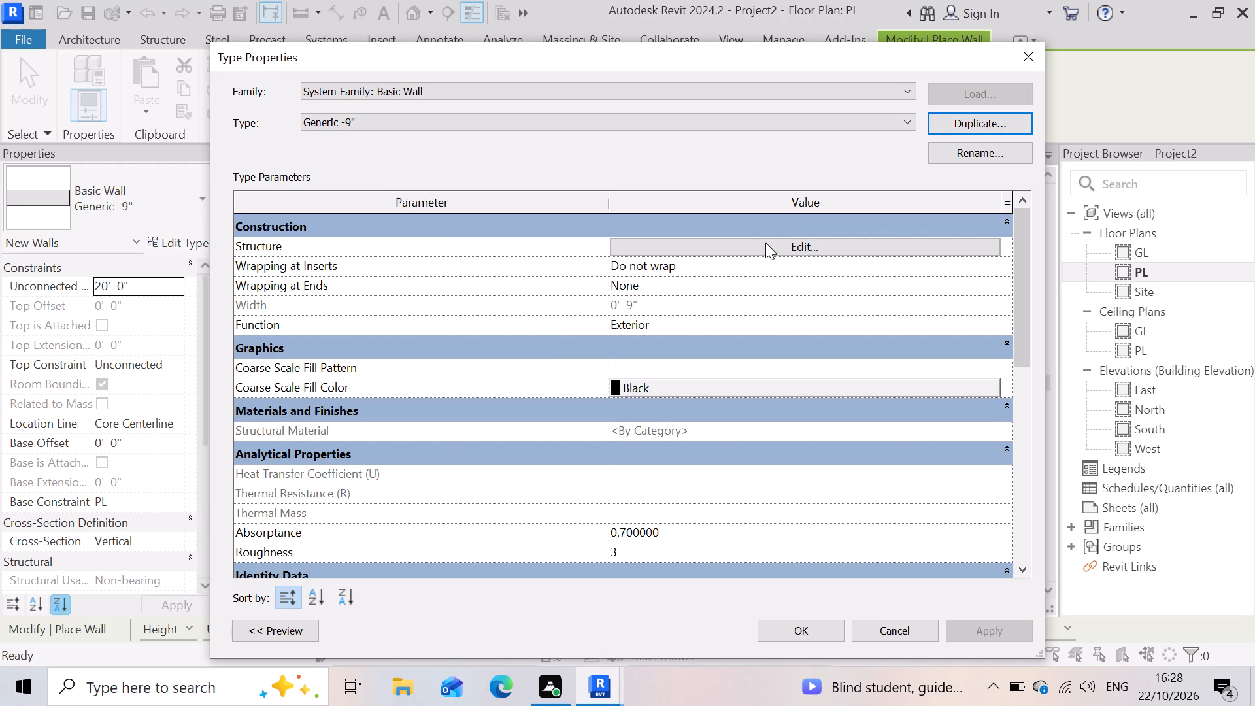
Review the layer structure of the Generic -9" wall type and apply its type properties.
{"action": "left_click", "coordinate": [765, 242]}
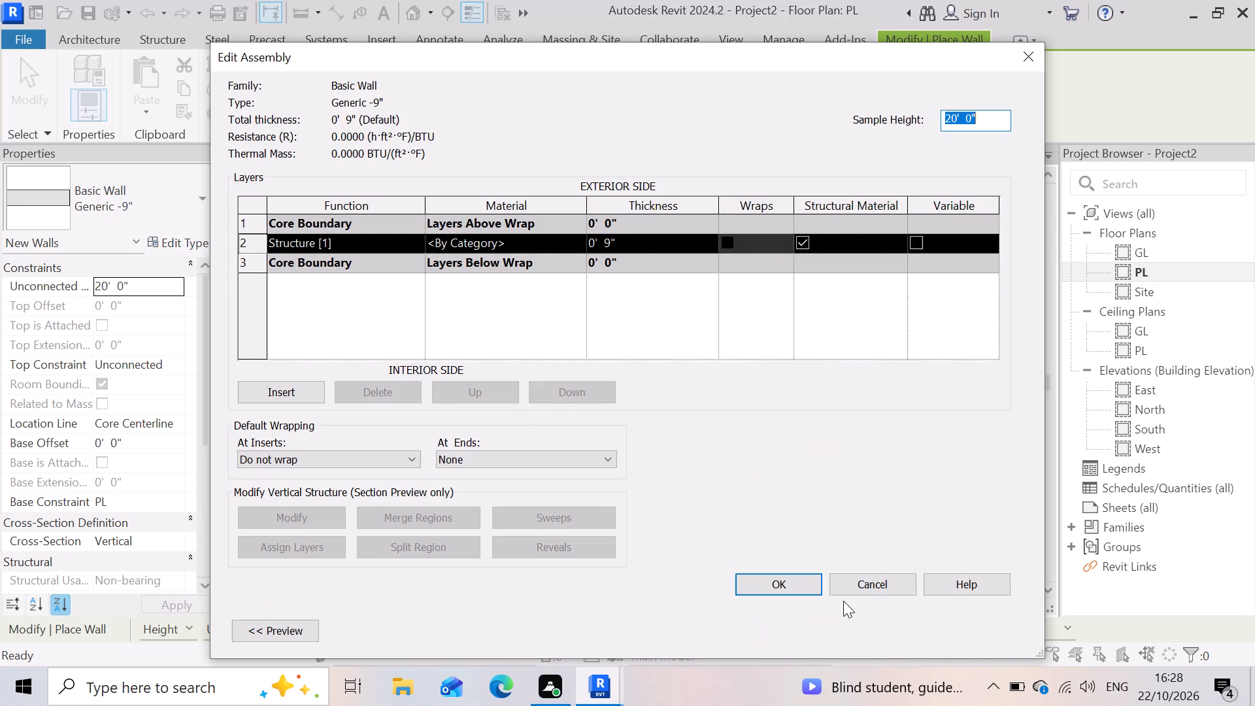
{"action": "left_click", "coordinate": [802, 579]}
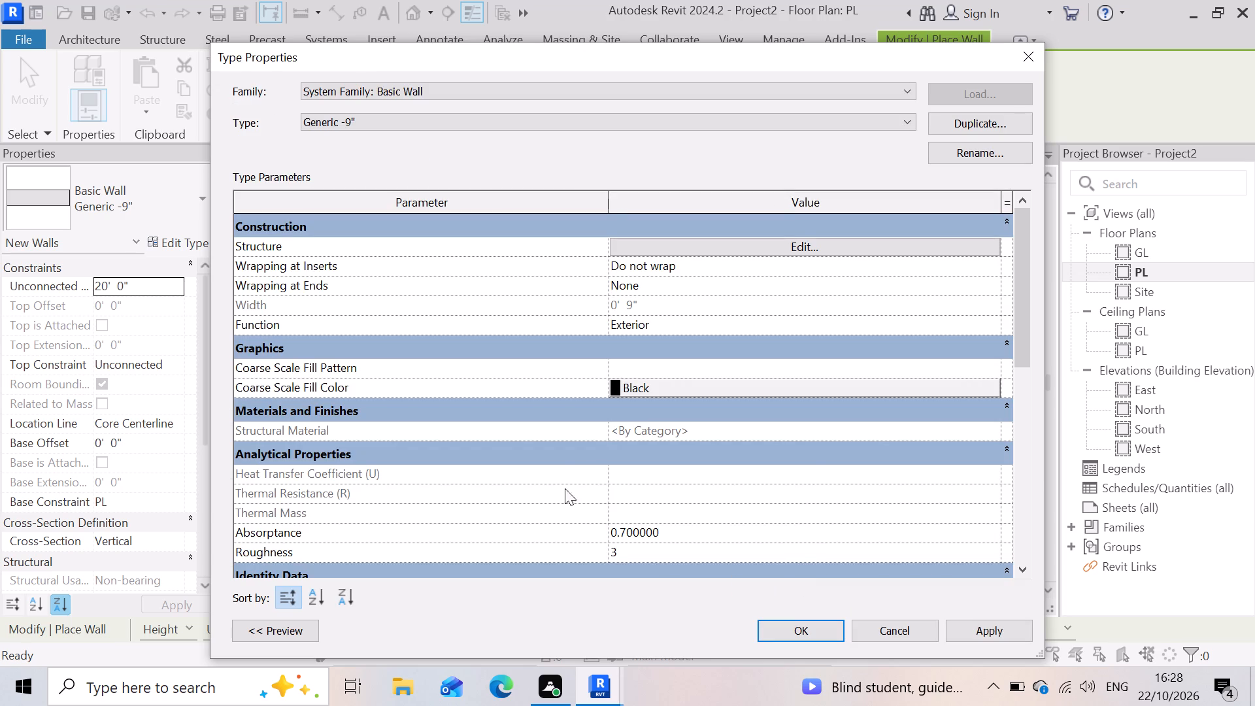
{"action": "left_click", "coordinate": [981, 631]}
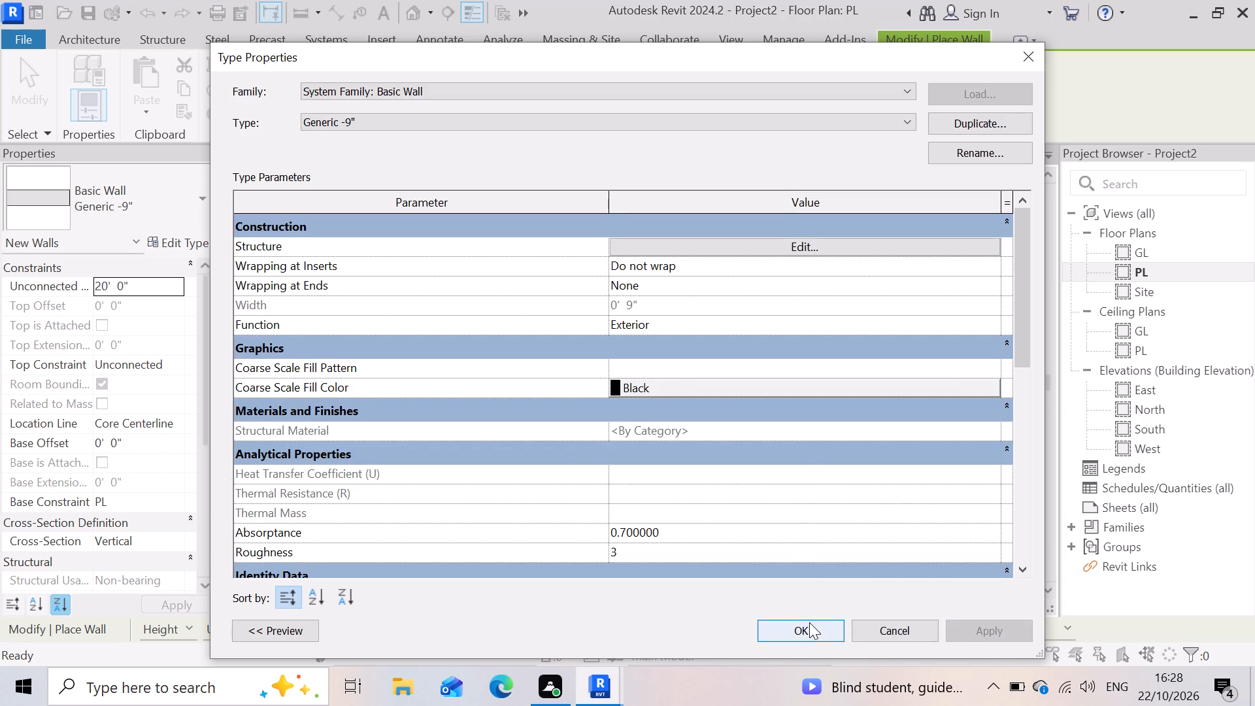
{"action": "left_click", "coordinate": [809, 627]}
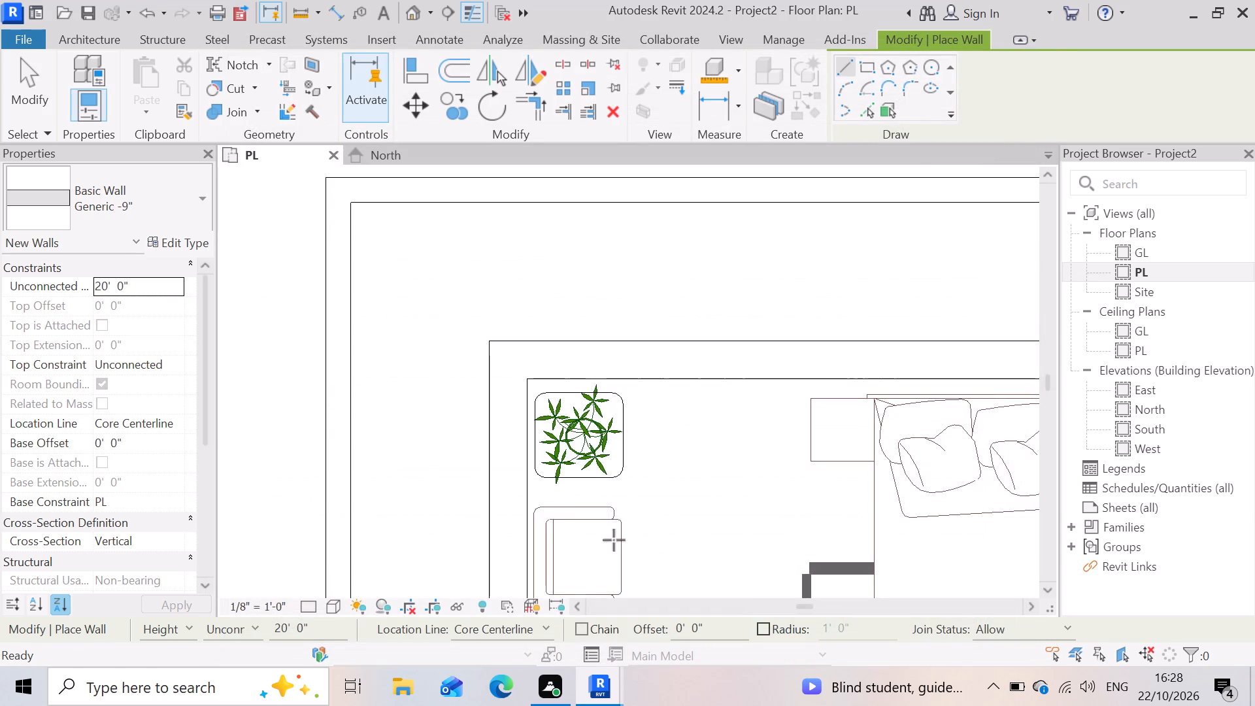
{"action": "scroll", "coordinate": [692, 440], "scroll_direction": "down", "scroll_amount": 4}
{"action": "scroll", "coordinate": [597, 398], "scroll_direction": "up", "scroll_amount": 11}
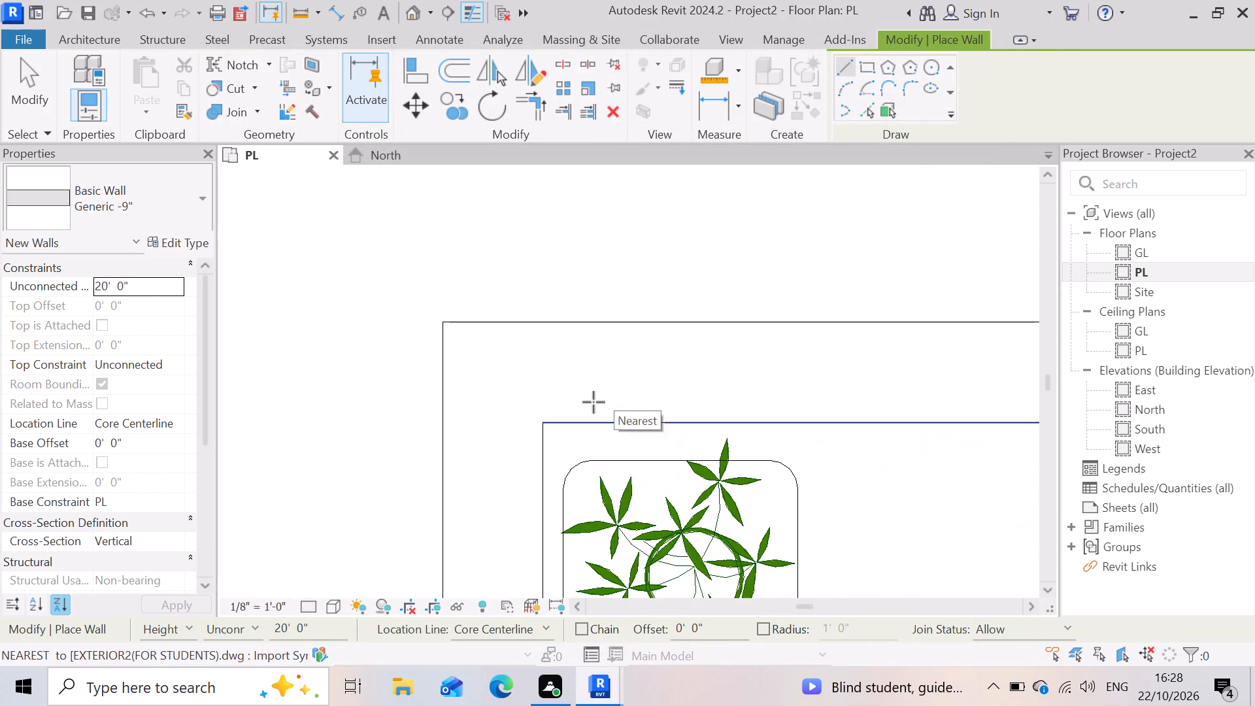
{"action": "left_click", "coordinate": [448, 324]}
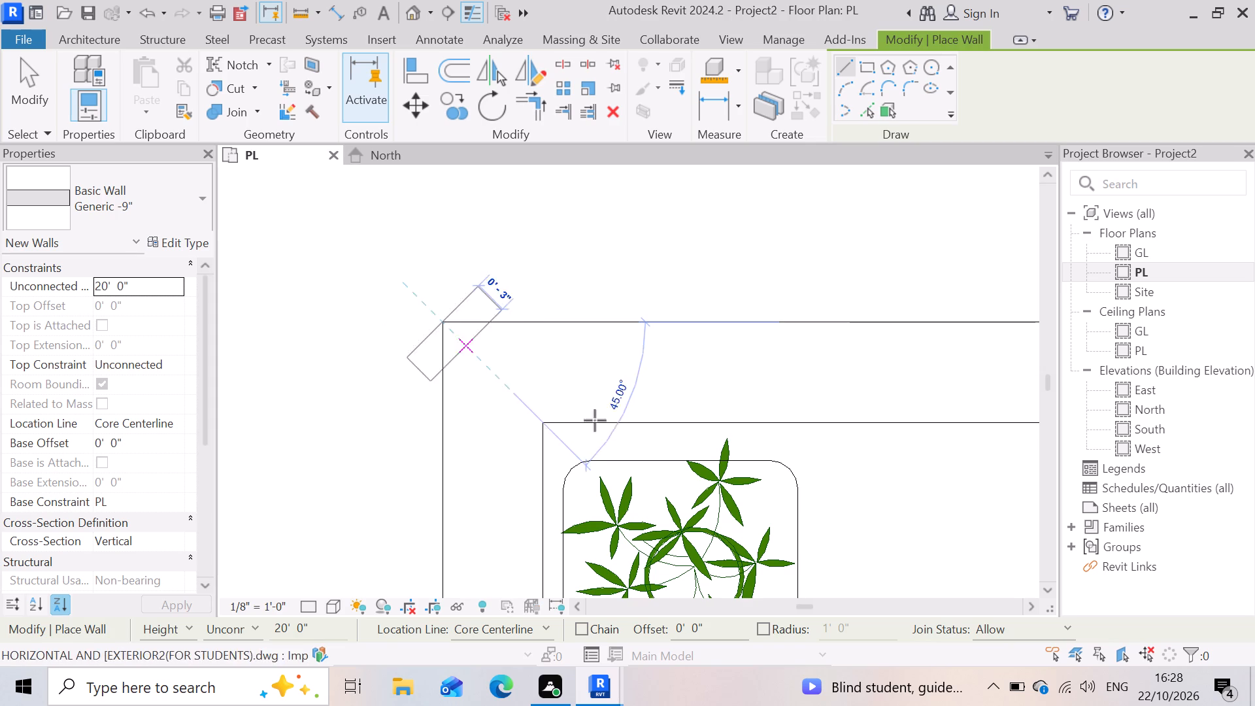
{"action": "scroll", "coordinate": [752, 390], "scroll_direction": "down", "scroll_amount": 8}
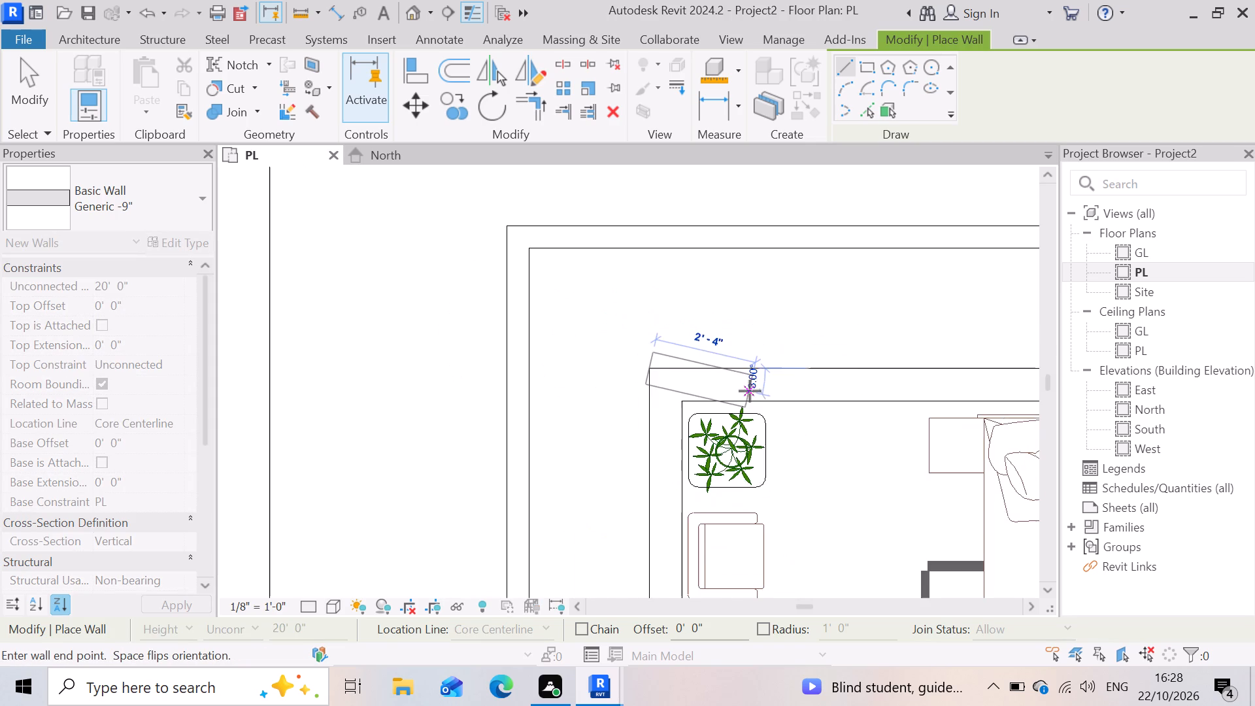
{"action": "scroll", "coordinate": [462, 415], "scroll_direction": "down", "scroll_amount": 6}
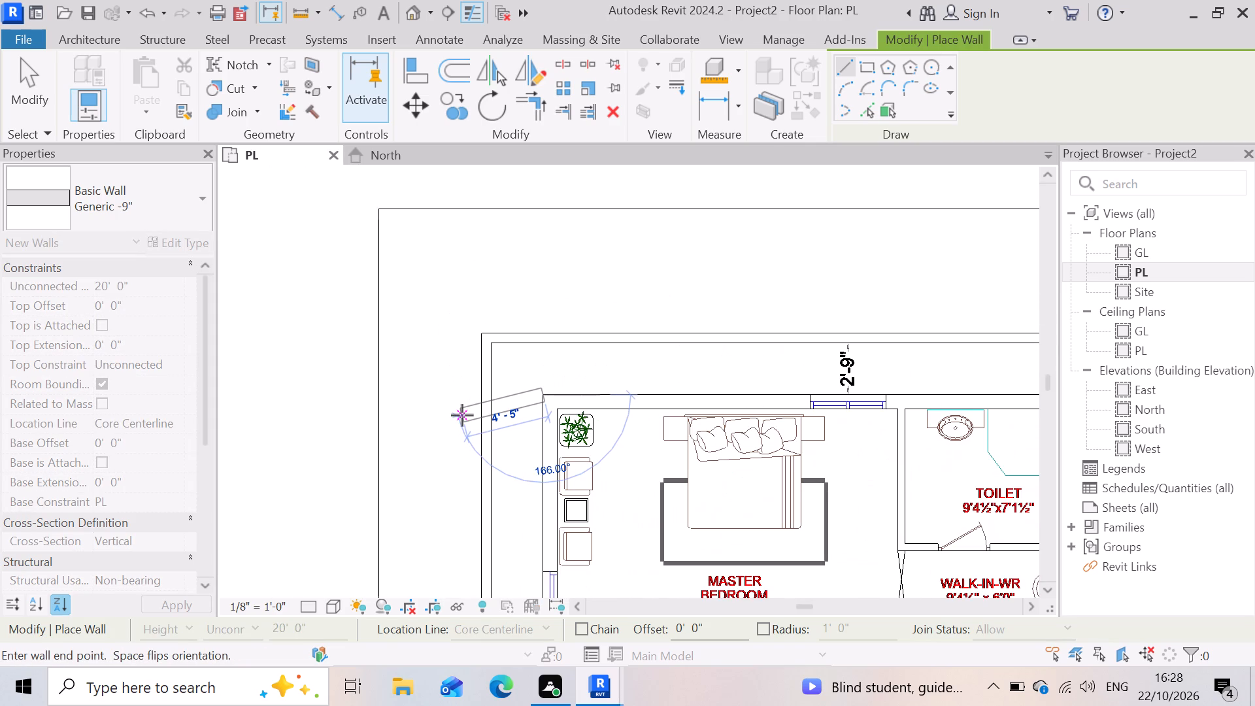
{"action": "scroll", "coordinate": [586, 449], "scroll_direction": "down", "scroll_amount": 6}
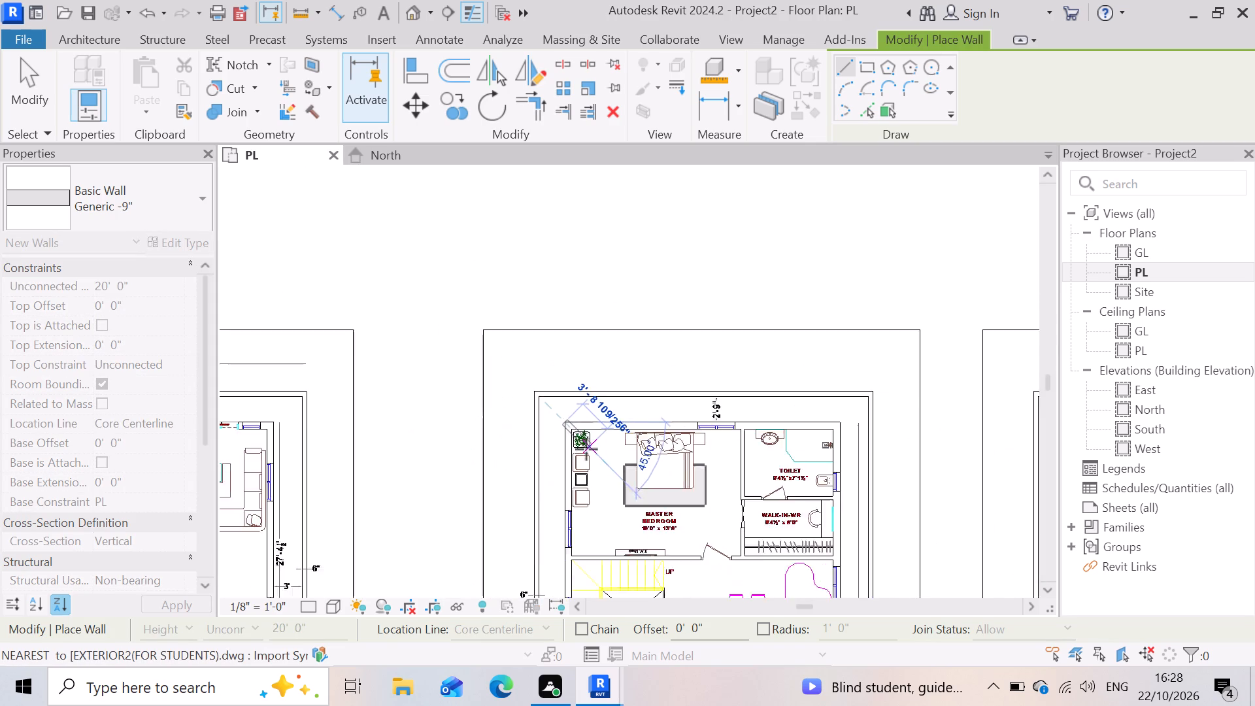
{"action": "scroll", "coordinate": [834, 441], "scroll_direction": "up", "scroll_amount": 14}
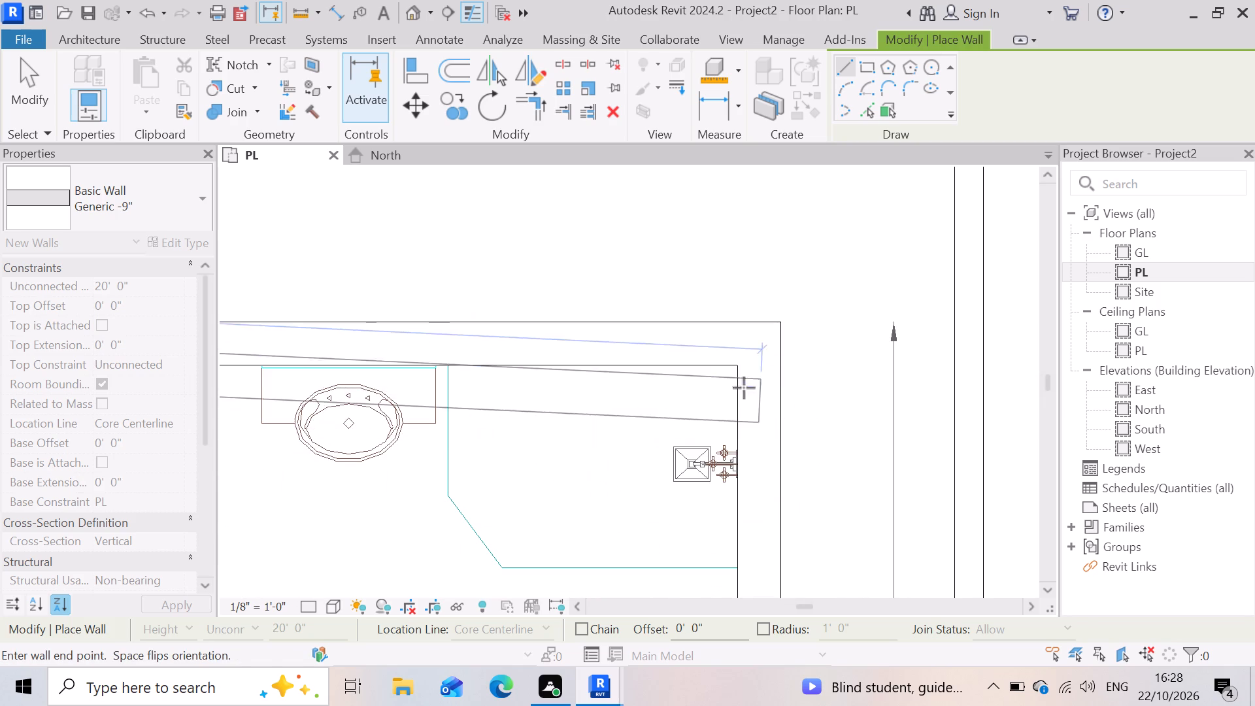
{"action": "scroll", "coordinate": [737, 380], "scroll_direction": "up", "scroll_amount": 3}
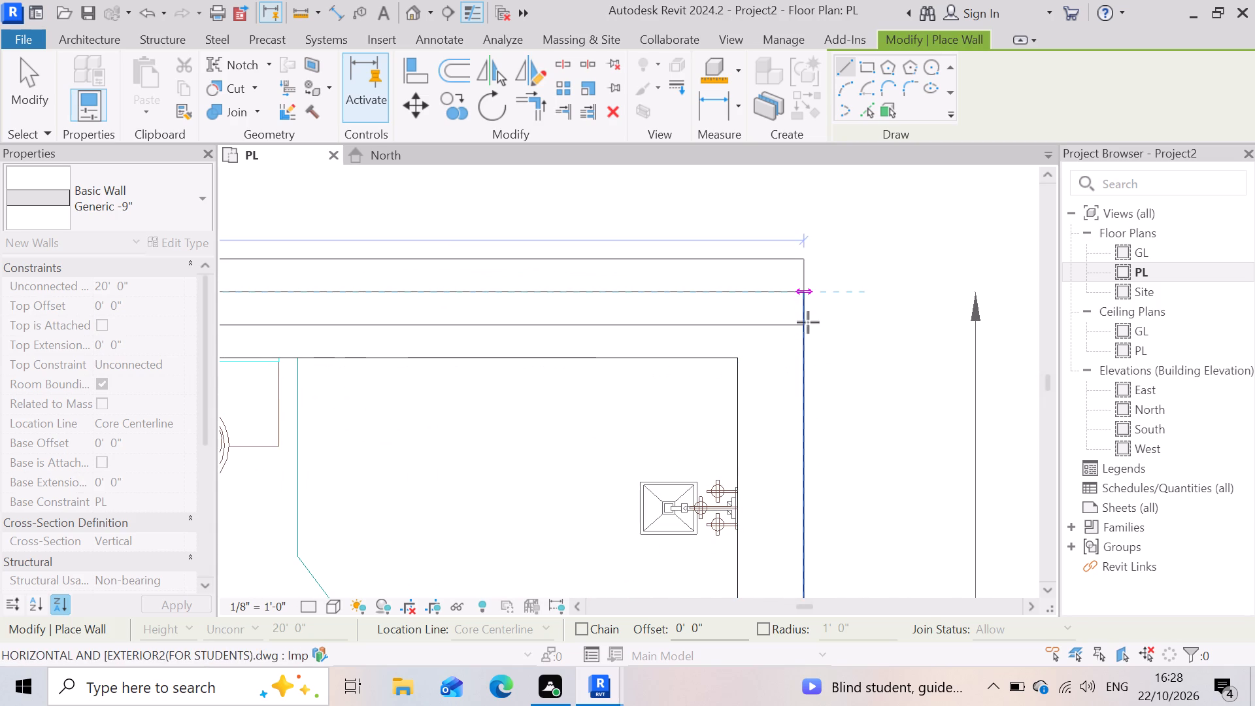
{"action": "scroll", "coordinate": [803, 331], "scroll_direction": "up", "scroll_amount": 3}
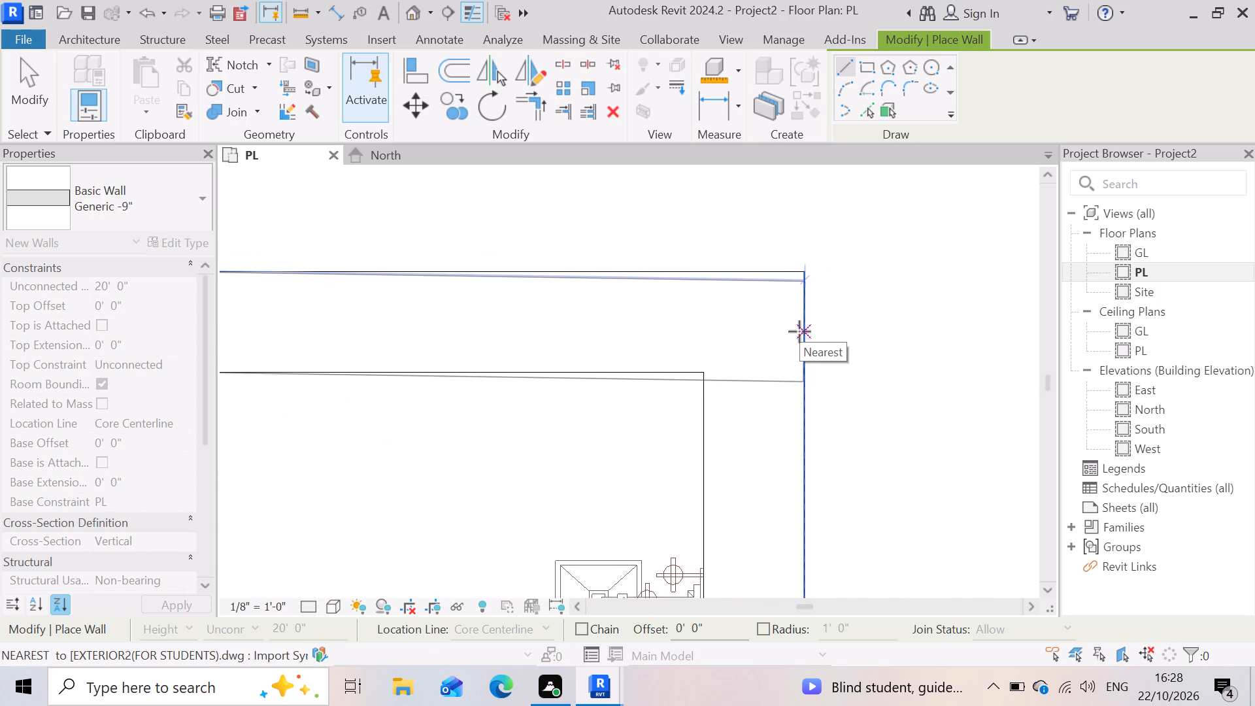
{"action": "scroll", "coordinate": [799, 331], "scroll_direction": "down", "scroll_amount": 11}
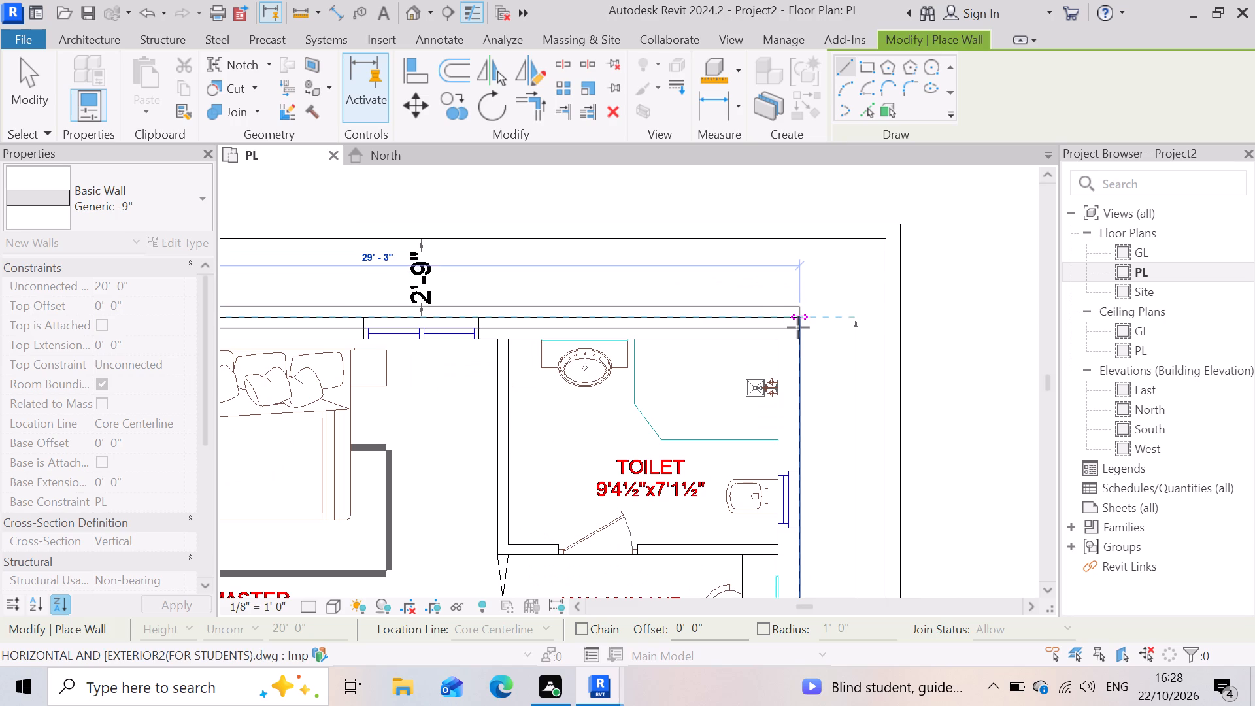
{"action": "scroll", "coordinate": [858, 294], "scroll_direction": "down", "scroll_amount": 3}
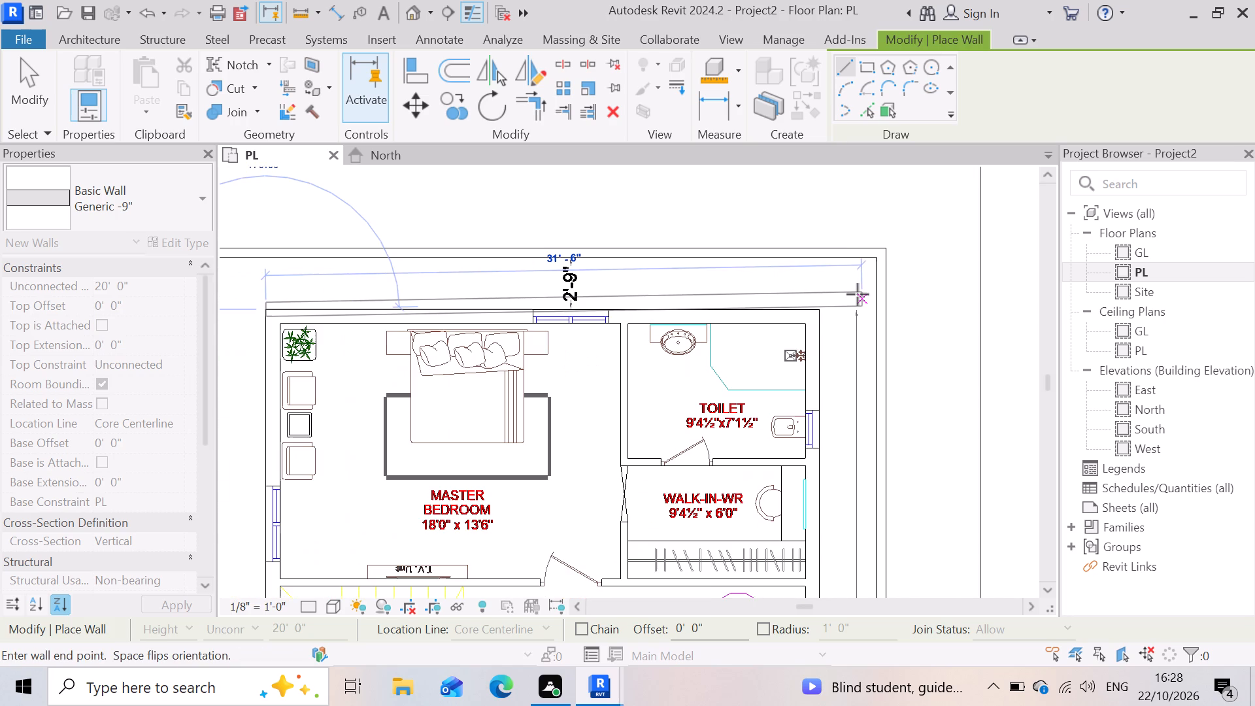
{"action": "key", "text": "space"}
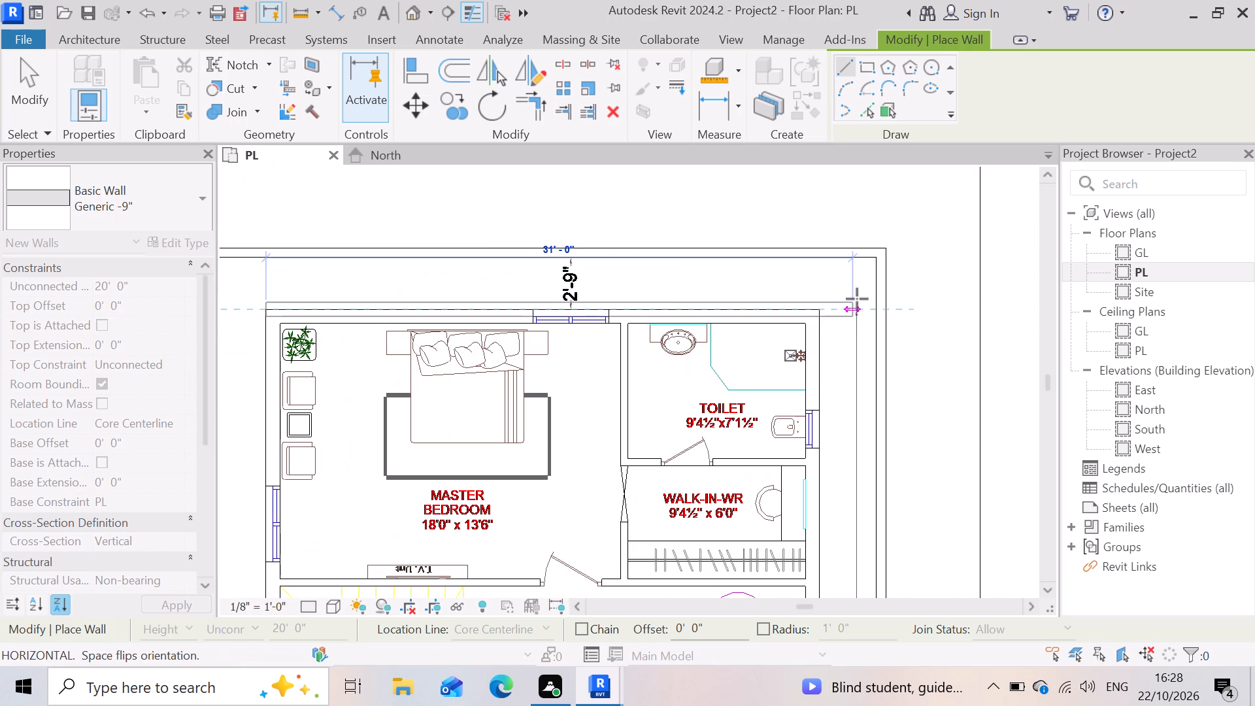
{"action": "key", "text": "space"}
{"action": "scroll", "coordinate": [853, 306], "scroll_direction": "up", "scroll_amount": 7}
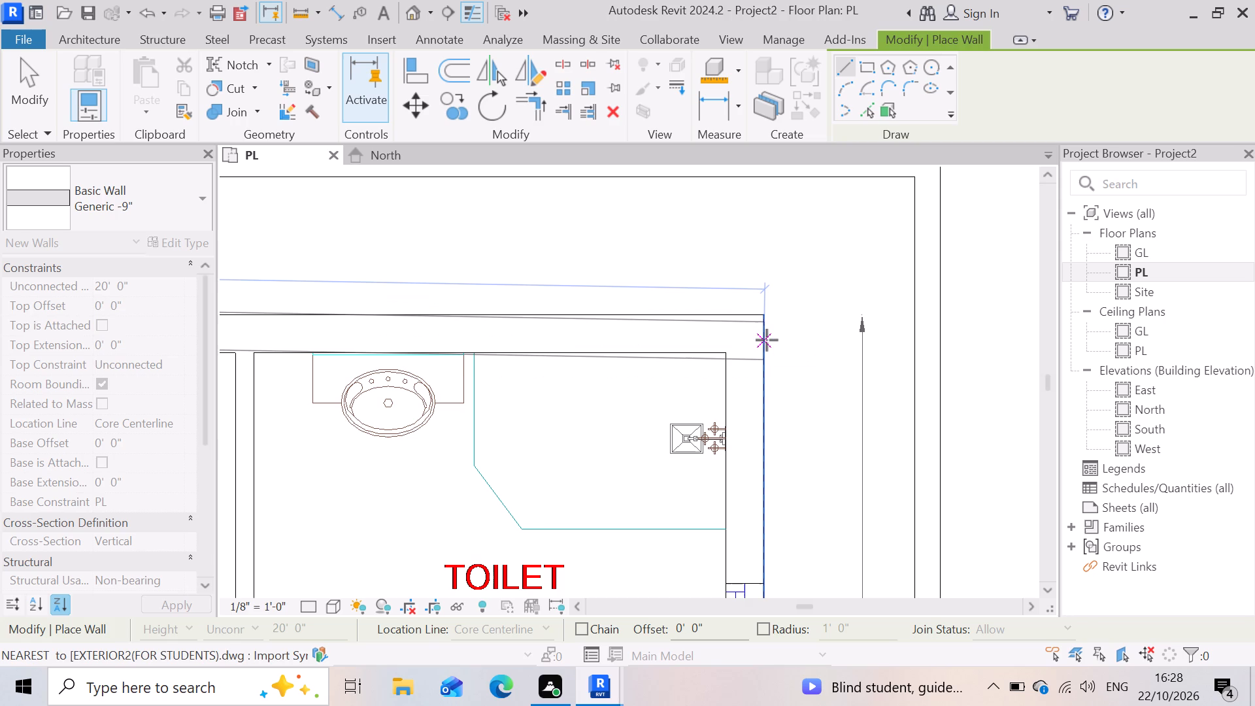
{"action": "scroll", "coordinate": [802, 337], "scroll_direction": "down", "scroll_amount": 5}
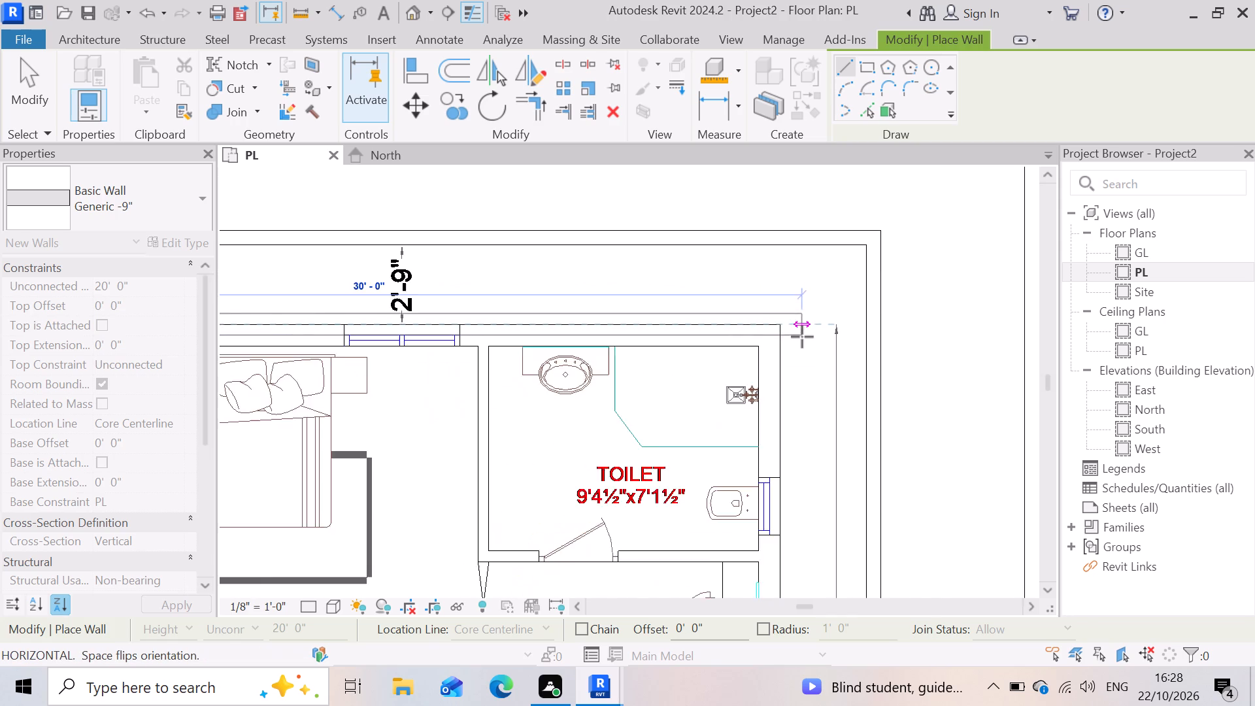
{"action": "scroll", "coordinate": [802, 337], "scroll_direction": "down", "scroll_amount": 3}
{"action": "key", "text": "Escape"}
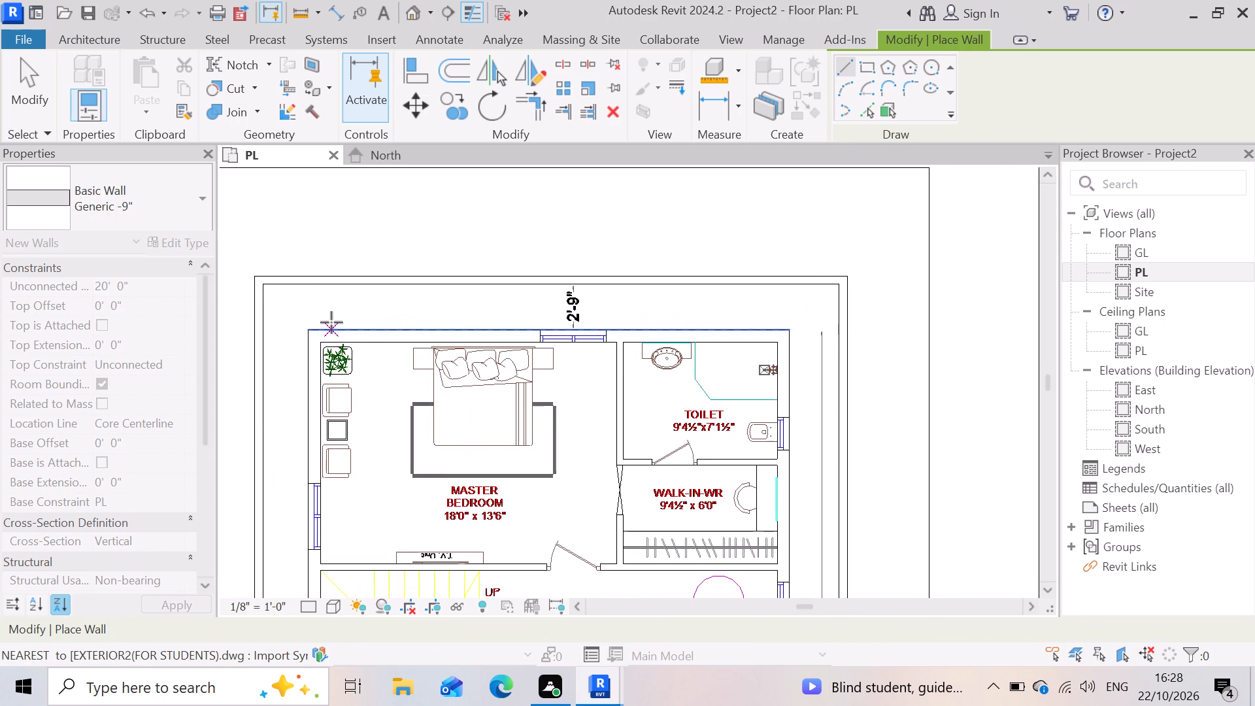
Draw a 29'-3" Generic -9" wall along the outer edge of the first floor's master bedroom and toilet, corner to corner.
{"action": "scroll", "coordinate": [334, 326], "scroll_direction": "up", "scroll_amount": 9}
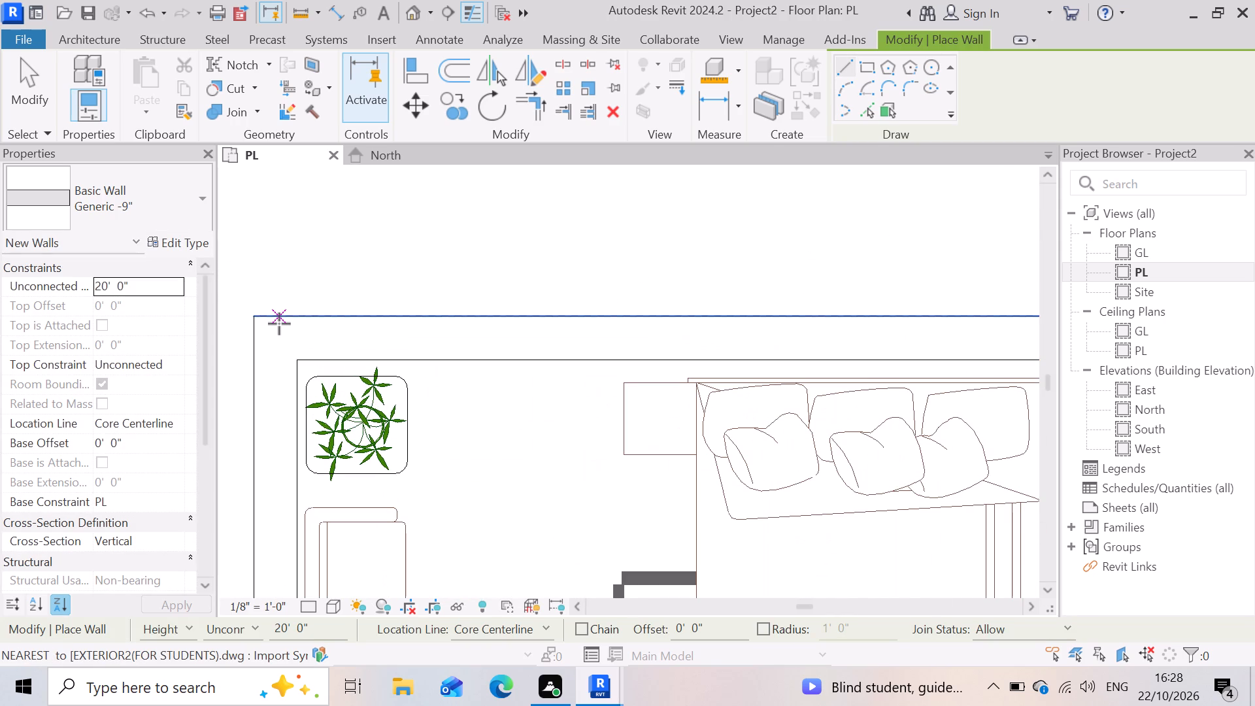
{"action": "scroll", "coordinate": [653, 388], "scroll_direction": "down", "scroll_amount": 2}
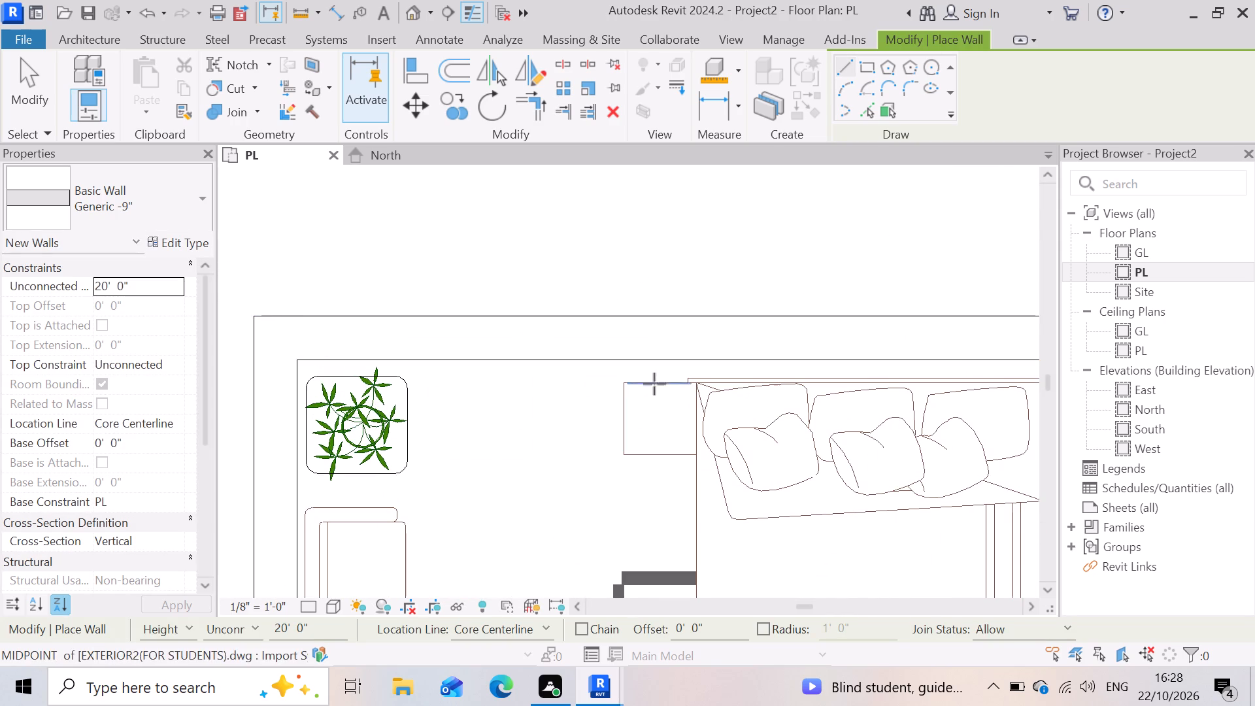
{"action": "scroll", "coordinate": [654, 384], "scroll_direction": "down", "scroll_amount": 4}
{"action": "scroll", "coordinate": [534, 361], "scroll_direction": "up", "scroll_amount": 5}
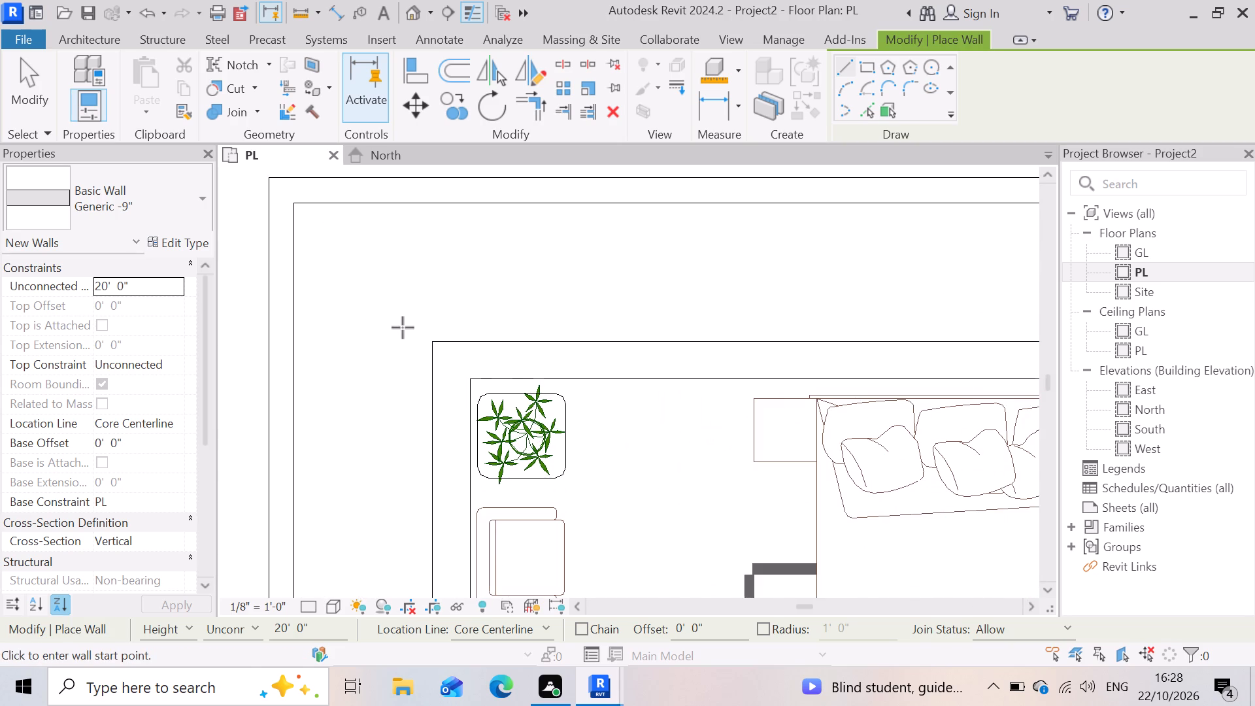
{"action": "left_click", "coordinate": [429, 333]}
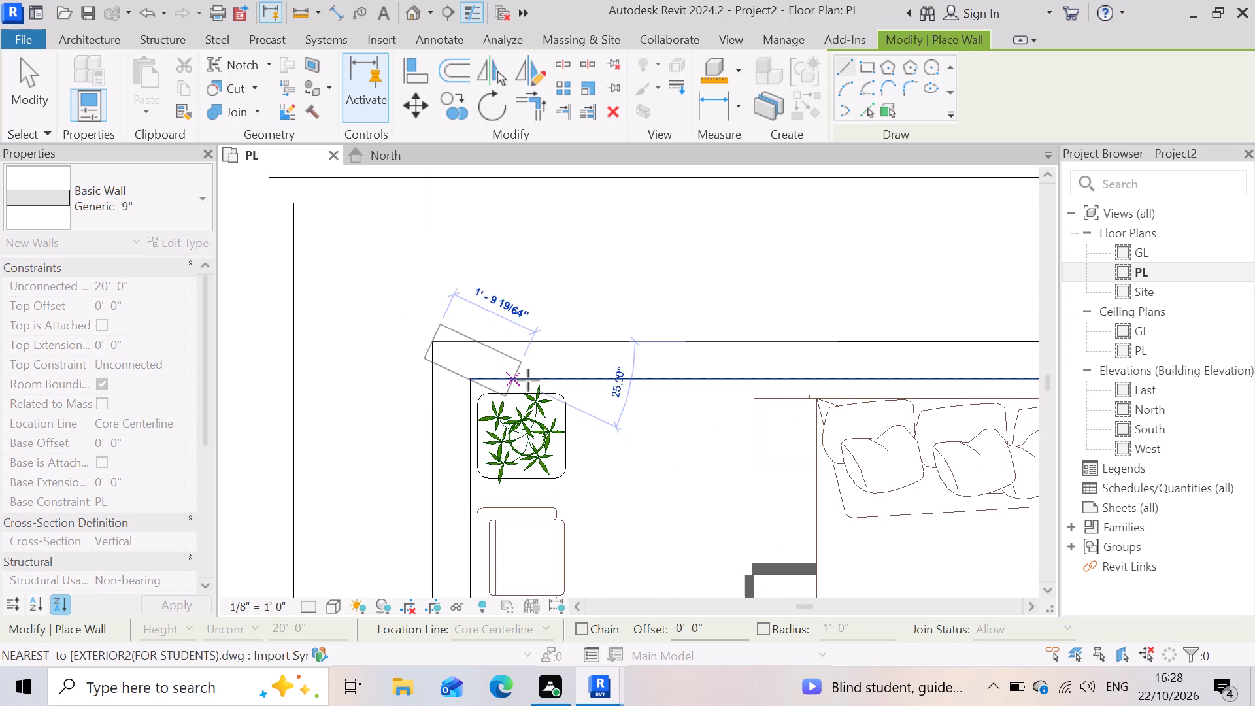
{"action": "scroll", "coordinate": [508, 373], "scroll_direction": "down", "scroll_amount": 8}
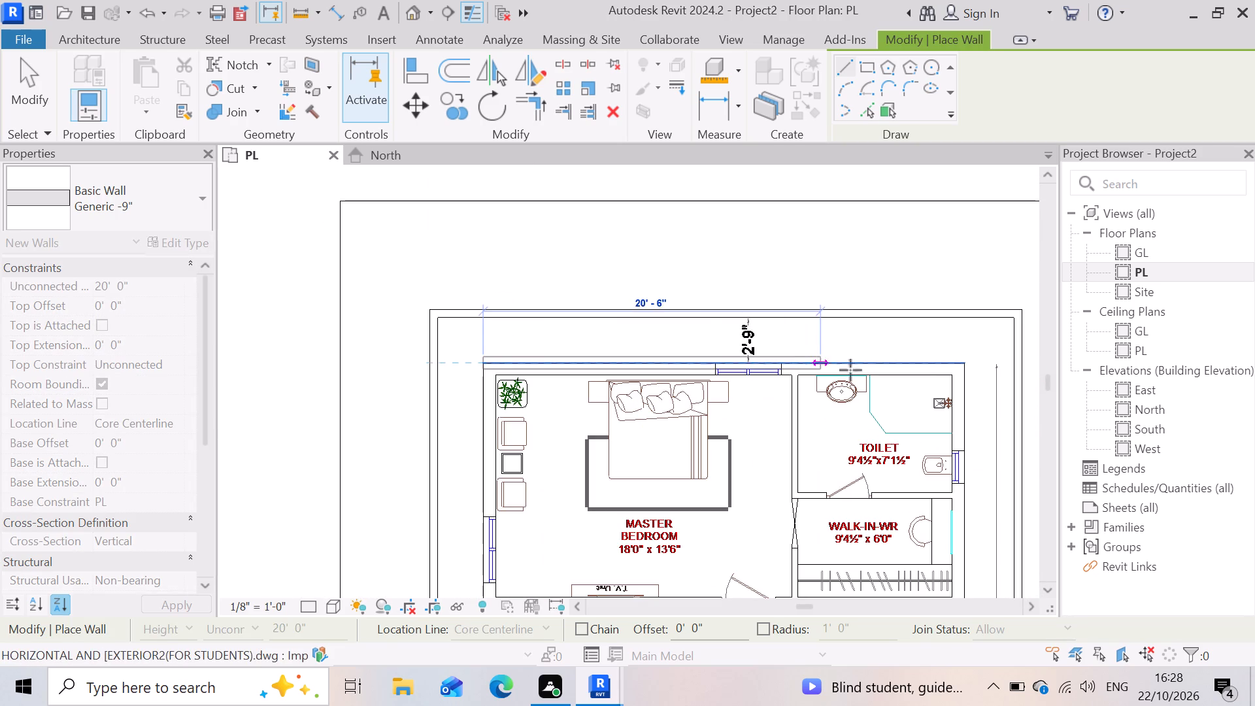
{"action": "scroll", "coordinate": [953, 375], "scroll_direction": "up", "scroll_amount": 5}
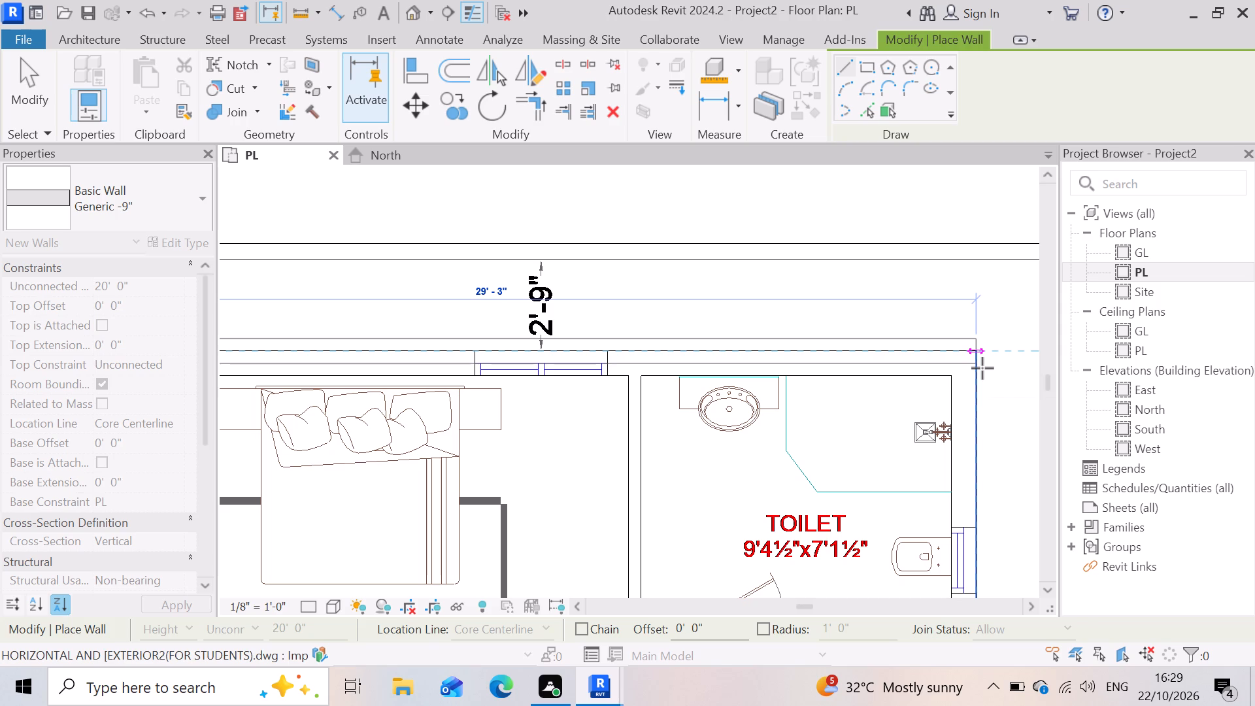
{"action": "scroll", "coordinate": [1009, 357], "scroll_direction": "down", "scroll_amount": 4}
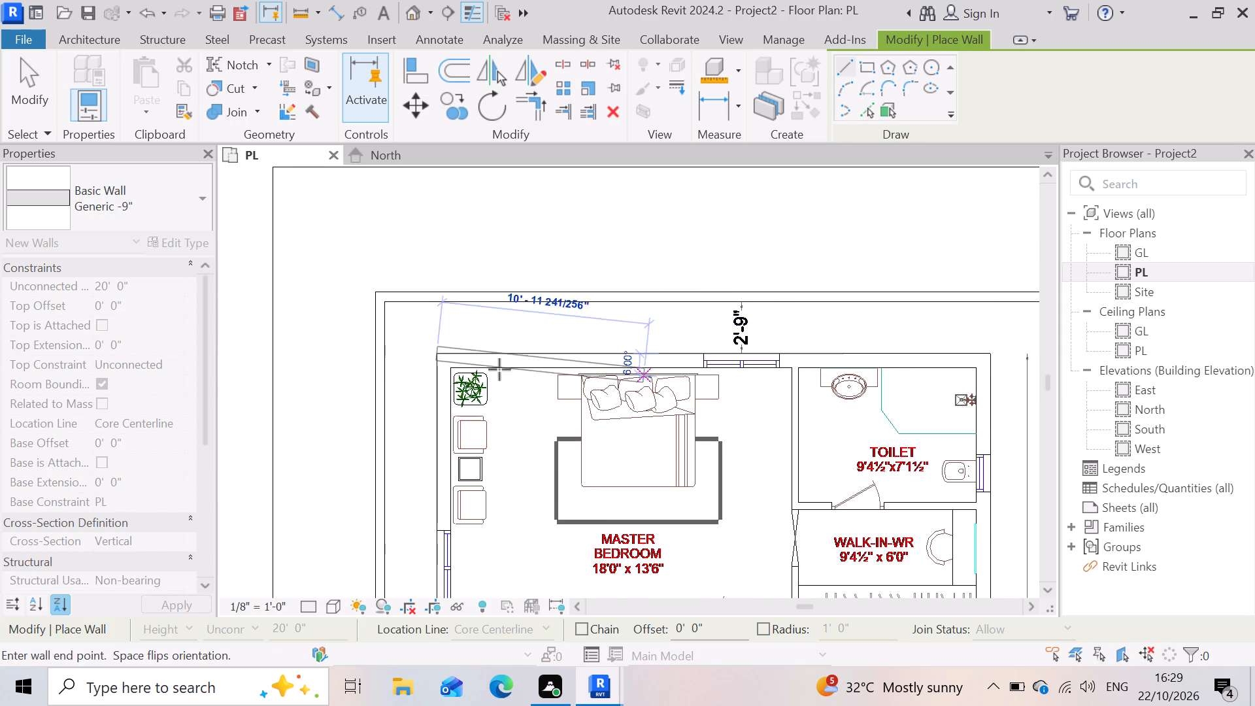
{"action": "scroll", "coordinate": [498, 371], "scroll_direction": "up", "scroll_amount": 6}
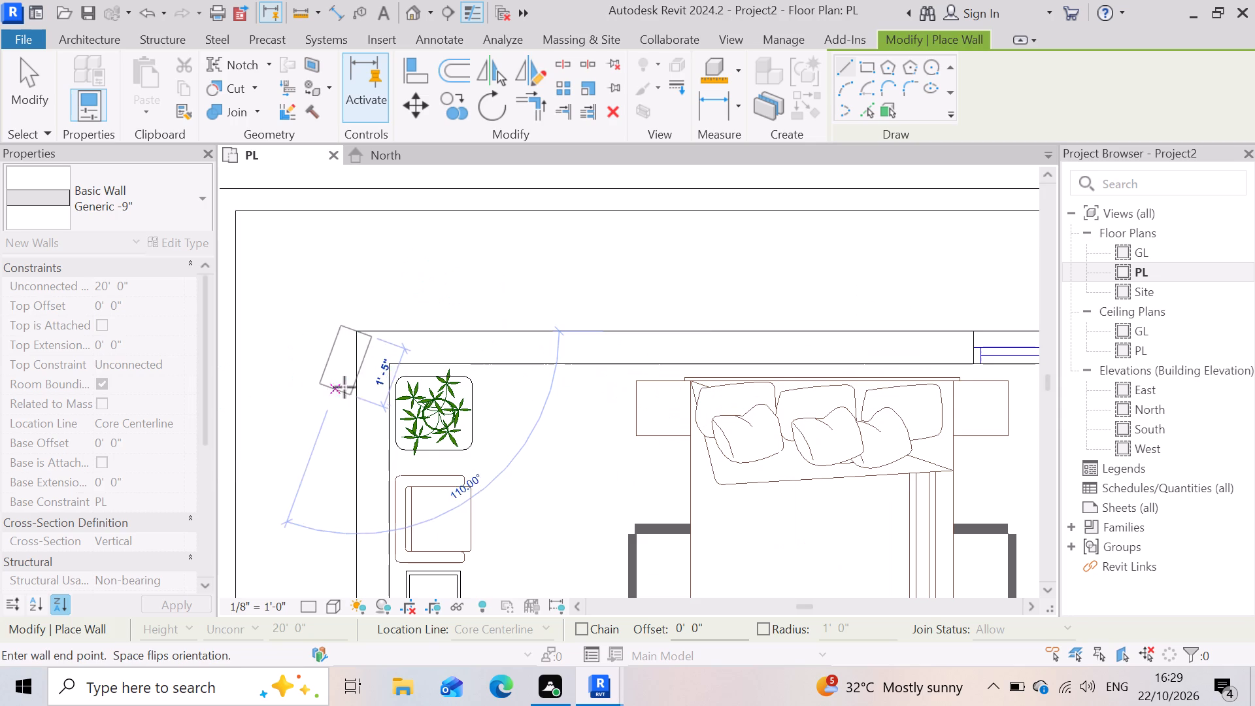
{"action": "scroll", "coordinate": [524, 361], "scroll_direction": "down", "scroll_amount": 3}
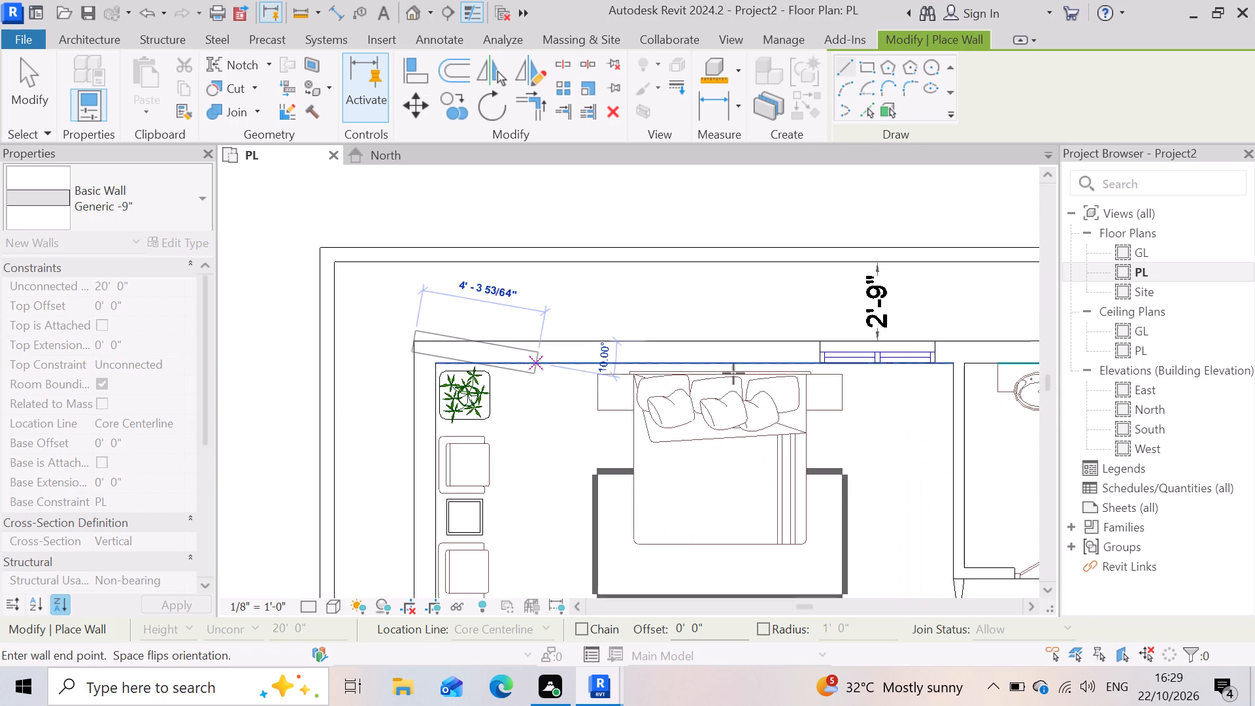
{"action": "scroll", "coordinate": [698, 378], "scroll_direction": "down", "scroll_amount": 9}
{"action": "scroll", "coordinate": [861, 375], "scroll_direction": "up", "scroll_amount": 6}
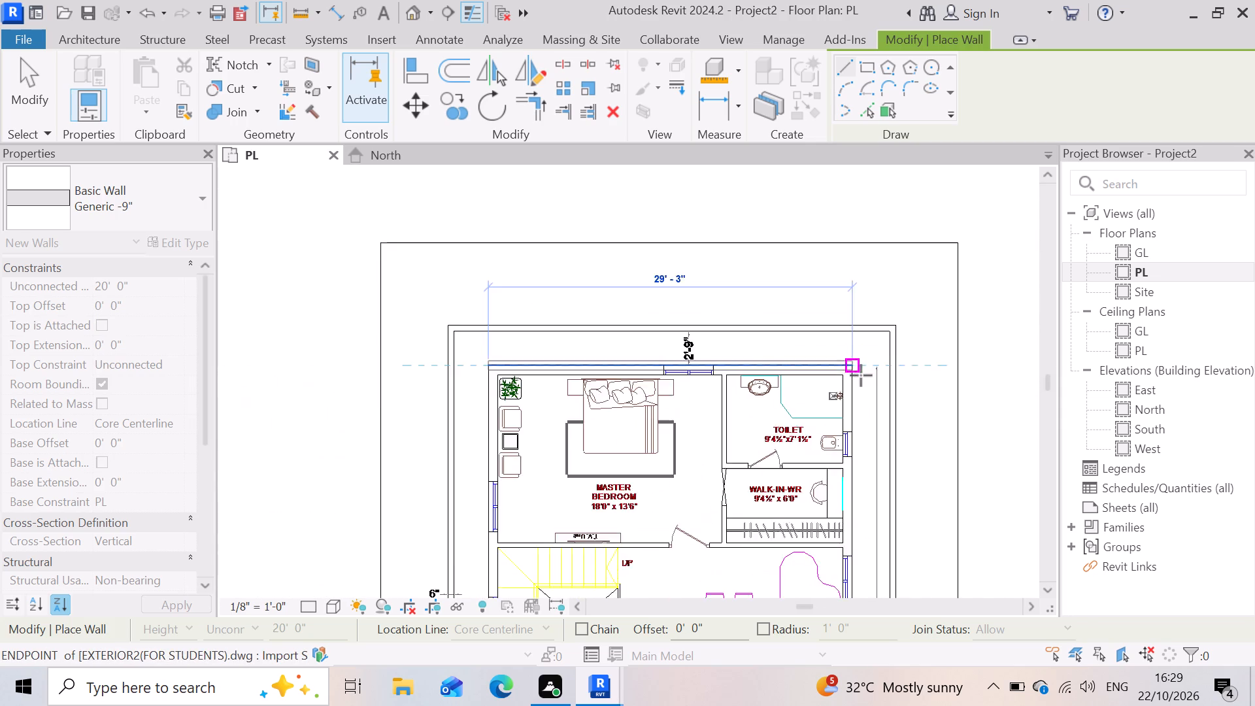
{"action": "scroll", "coordinate": [861, 375], "scroll_direction": "up", "scroll_amount": 9}
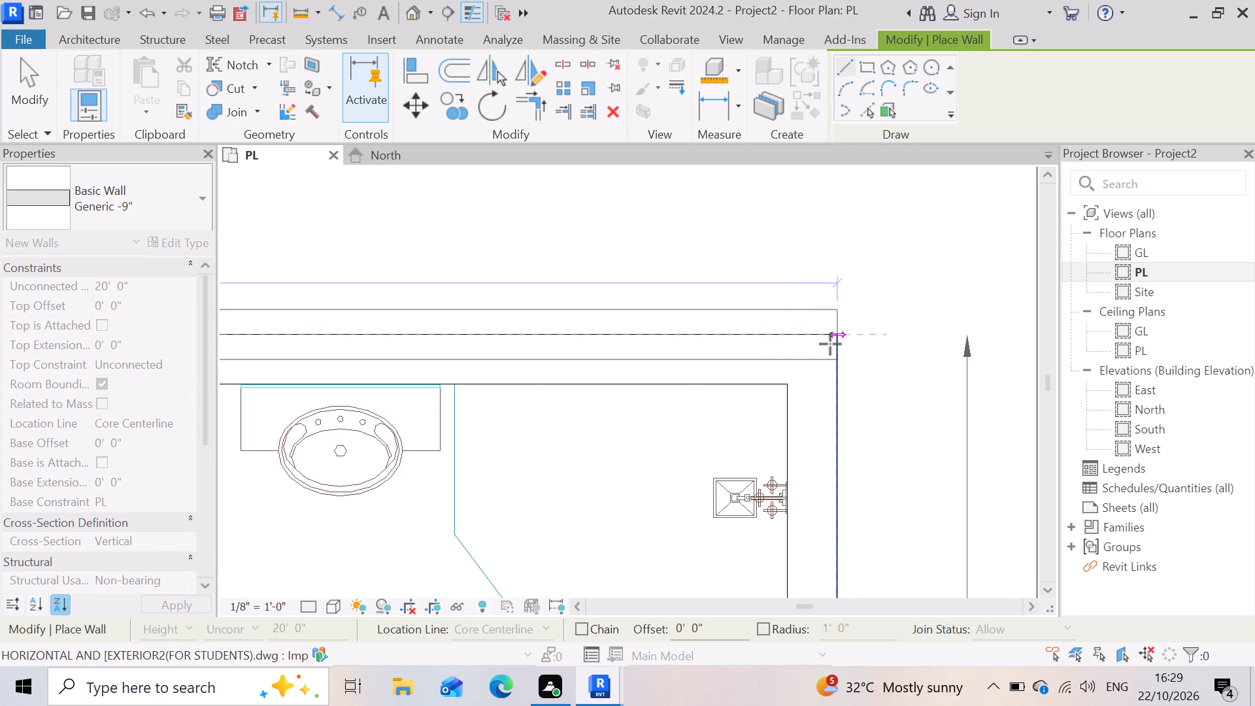
{"action": "key", "text": "space"}
{"action": "key", "text": "space"}
{"action": "key", "text": "space"}
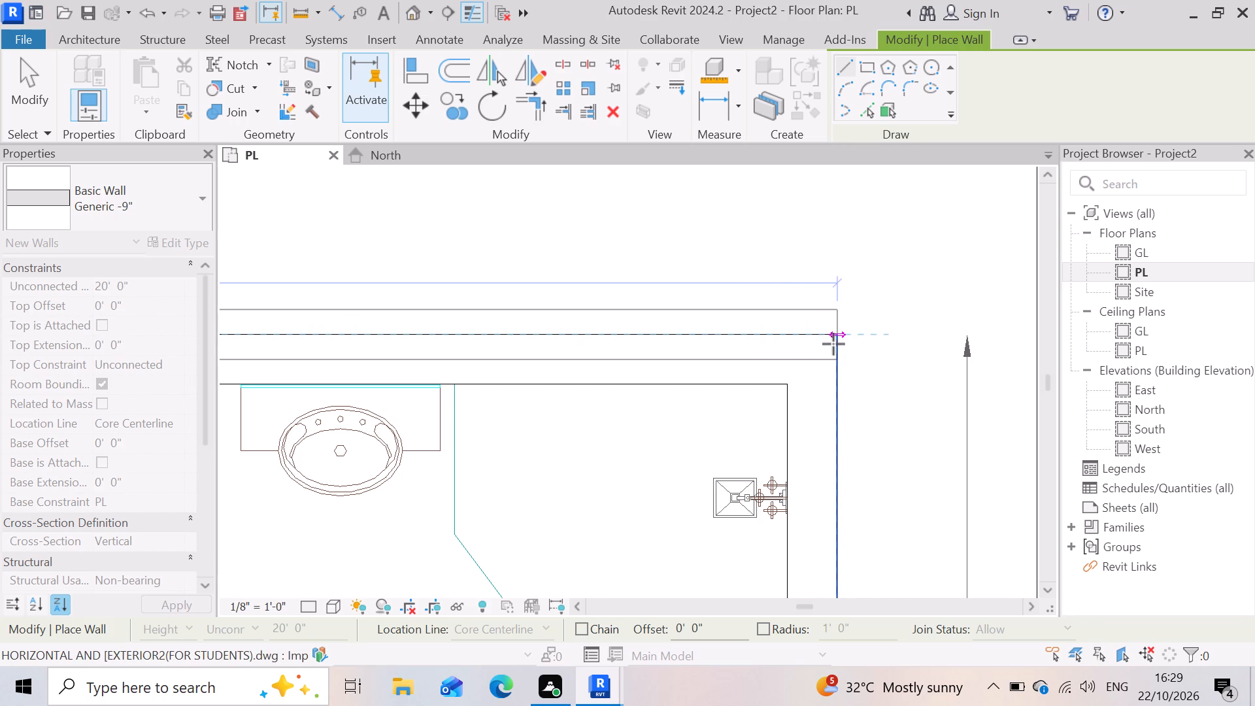
{"action": "left_click", "coordinate": [833, 344]}
Draw a Generic -9" wall along the first floor's outer side edge, from the toilet's outer corner to the sit-out's outer corner.
{"action": "scroll", "coordinate": [836, 382], "scroll_direction": "down", "scroll_amount": 11}
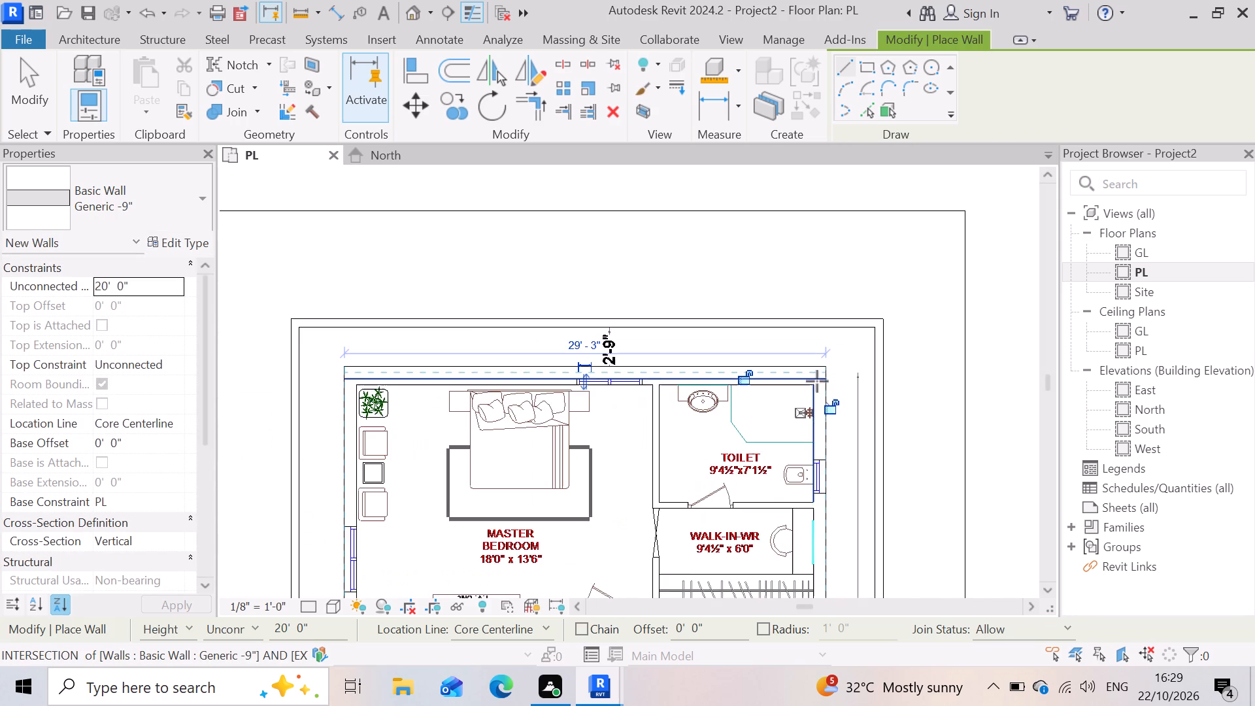
{"action": "scroll", "coordinate": [817, 381], "scroll_direction": "up", "scroll_amount": 12}
{"action": "left_click", "coordinate": [853, 368]}
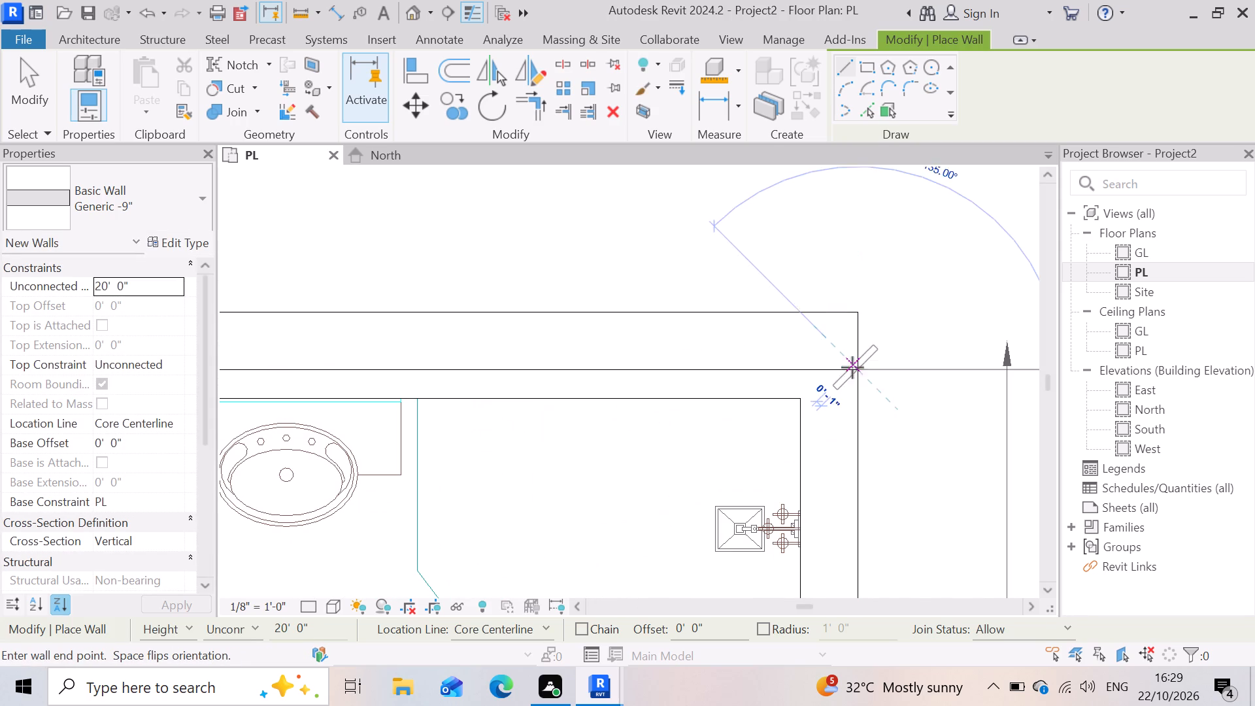
{"action": "scroll", "coordinate": [851, 377], "scroll_direction": "down", "scroll_amount": 18}
{"action": "scroll", "coordinate": [851, 377], "scroll_direction": "down", "scroll_amount": 3}
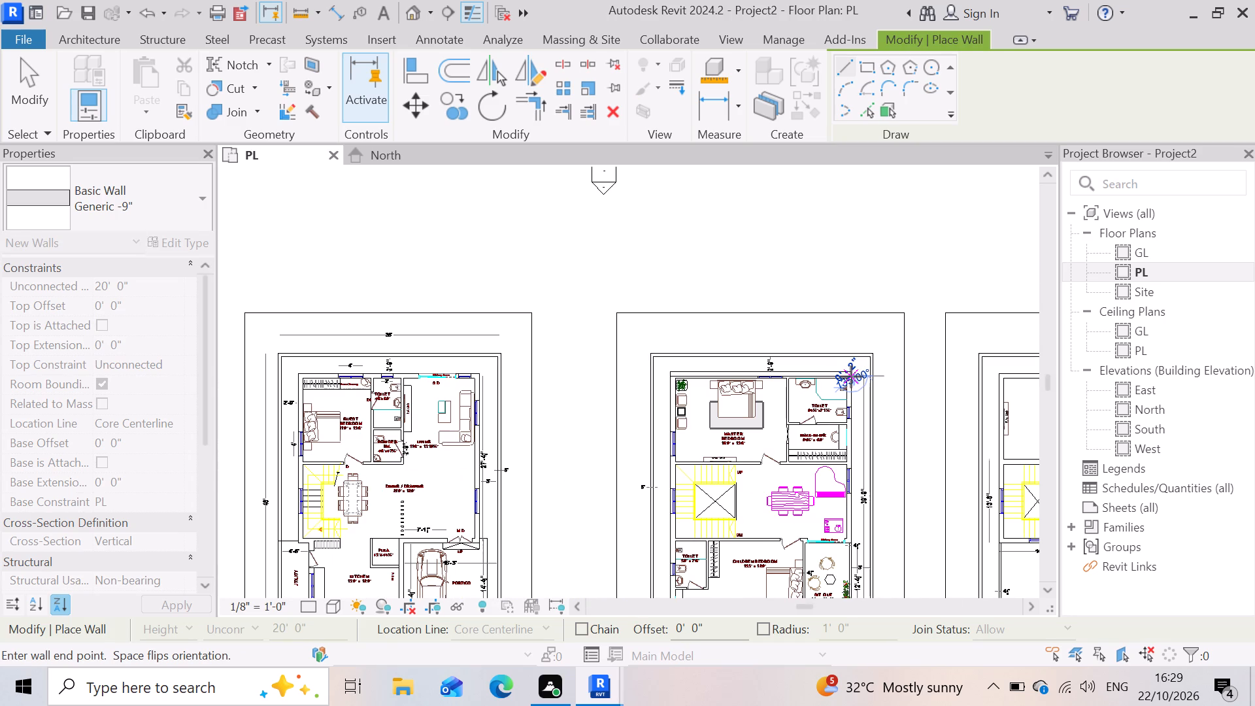
{"action": "scroll", "coordinate": [851, 377], "scroll_direction": "down", "scroll_amount": 5}
{"action": "scroll", "coordinate": [867, 480], "scroll_direction": "up", "scroll_amount": 4}
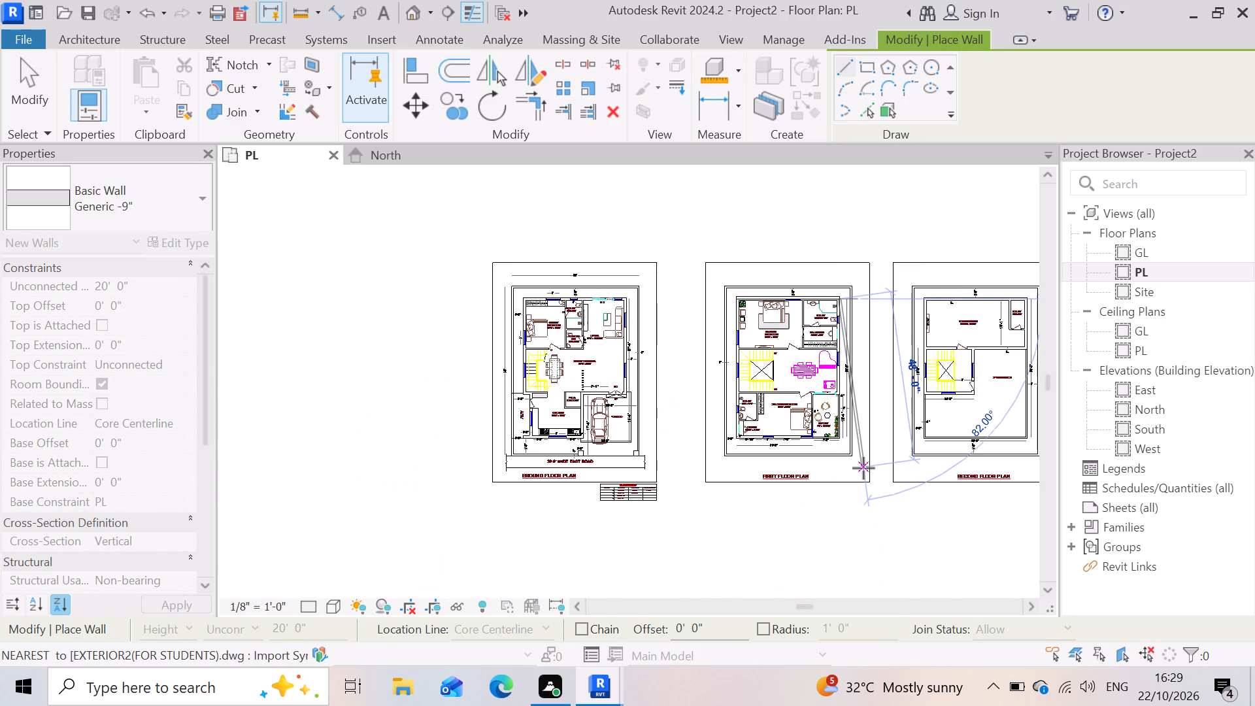
{"action": "scroll", "coordinate": [863, 468], "scroll_direction": "up", "scroll_amount": 8}
{"action": "scroll", "coordinate": [829, 409], "scroll_direction": "up", "scroll_amount": 7}
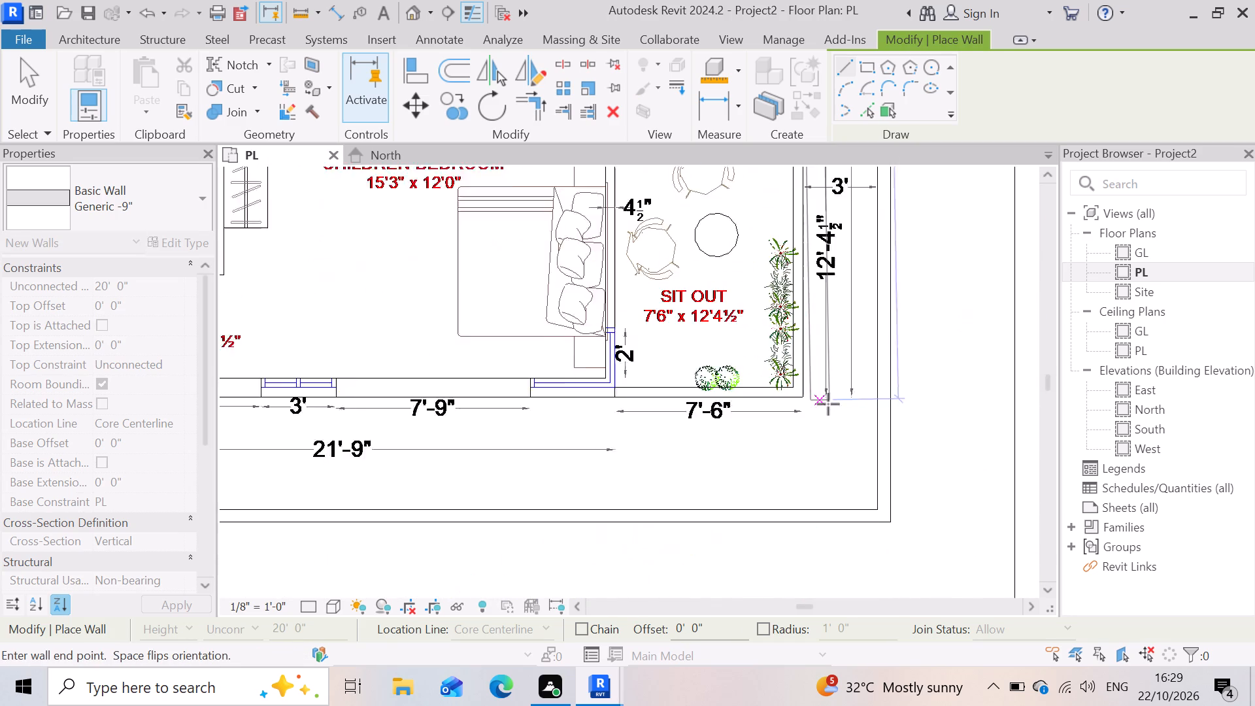
{"action": "scroll", "coordinate": [828, 404], "scroll_direction": "up", "scroll_amount": 4}
{"action": "scroll", "coordinate": [777, 394], "scroll_direction": "up", "scroll_amount": 3}
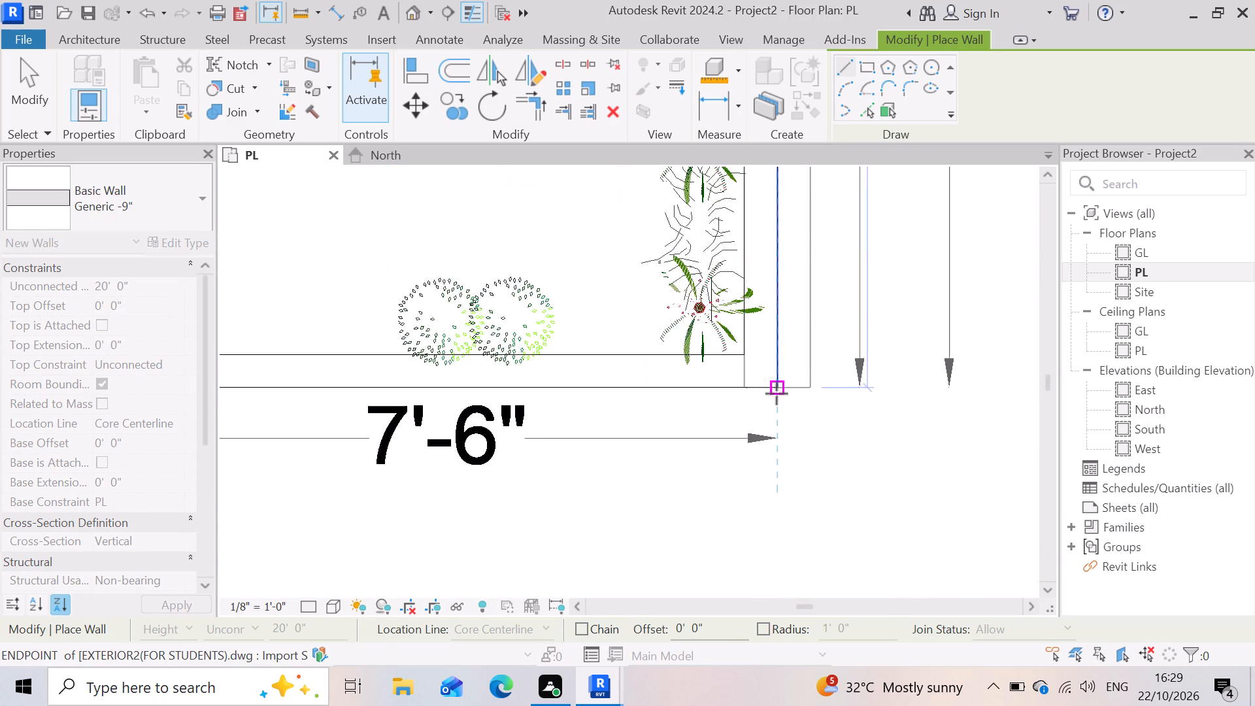
{"action": "scroll", "coordinate": [777, 394], "scroll_direction": "up", "scroll_amount": 7}
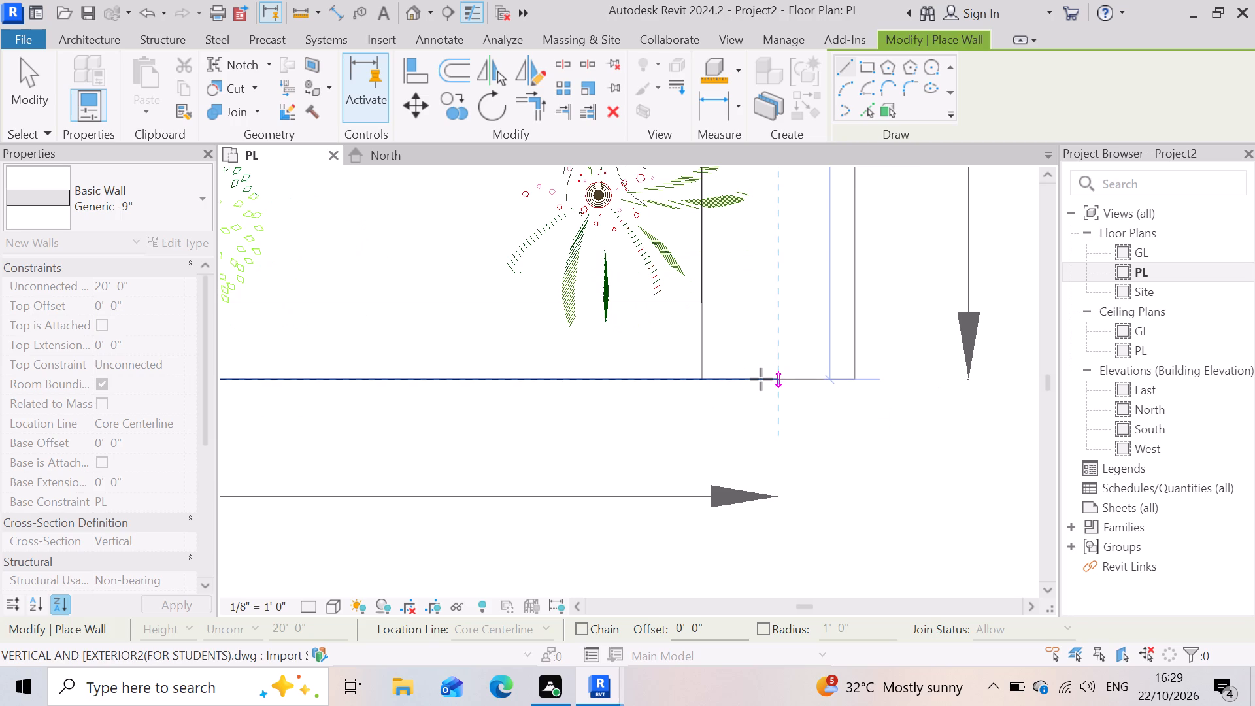
{"action": "left_click", "coordinate": [761, 379]}
Draw a Generic -9" wall about 29'-1 1/2" long along the first floor's outer edge, from the sit-out's outer corner to the dress's outer corner.
{"action": "scroll", "coordinate": [867, 418], "scroll_direction": "down", "scroll_amount": 10}
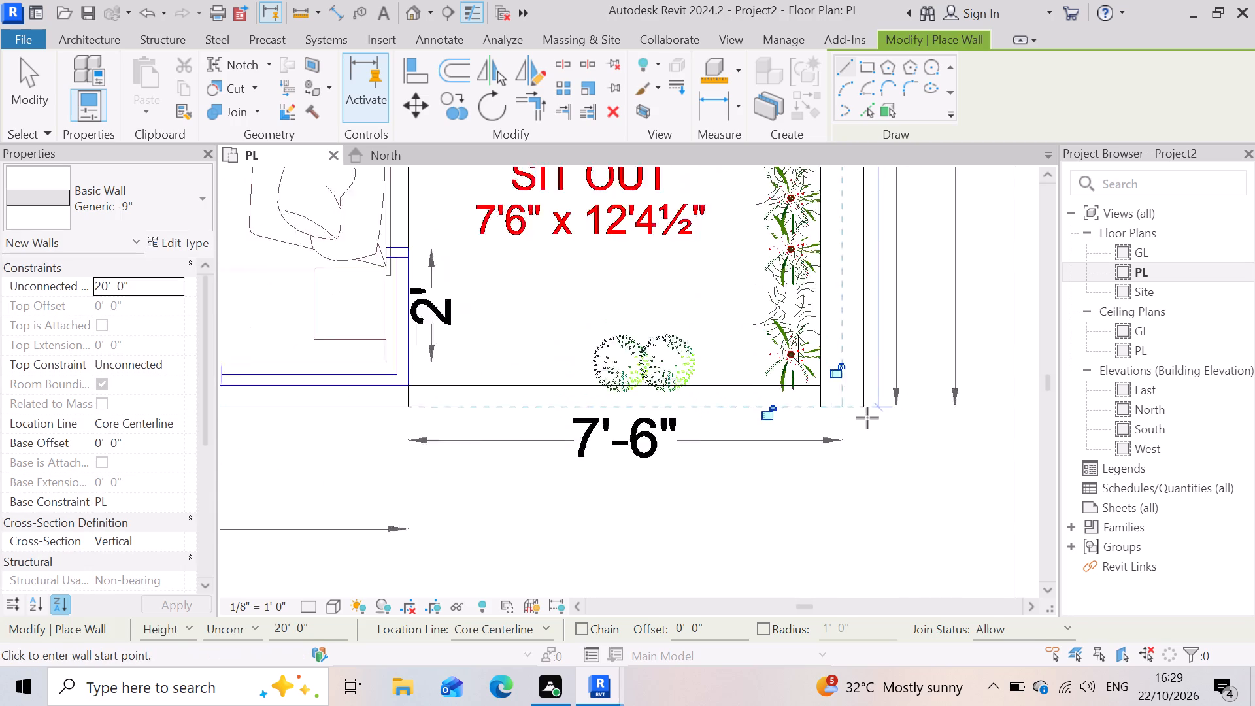
{"action": "left_click", "coordinate": [819, 401]}
{"action": "scroll", "coordinate": [937, 477], "scroll_direction": "down", "scroll_amount": 5}
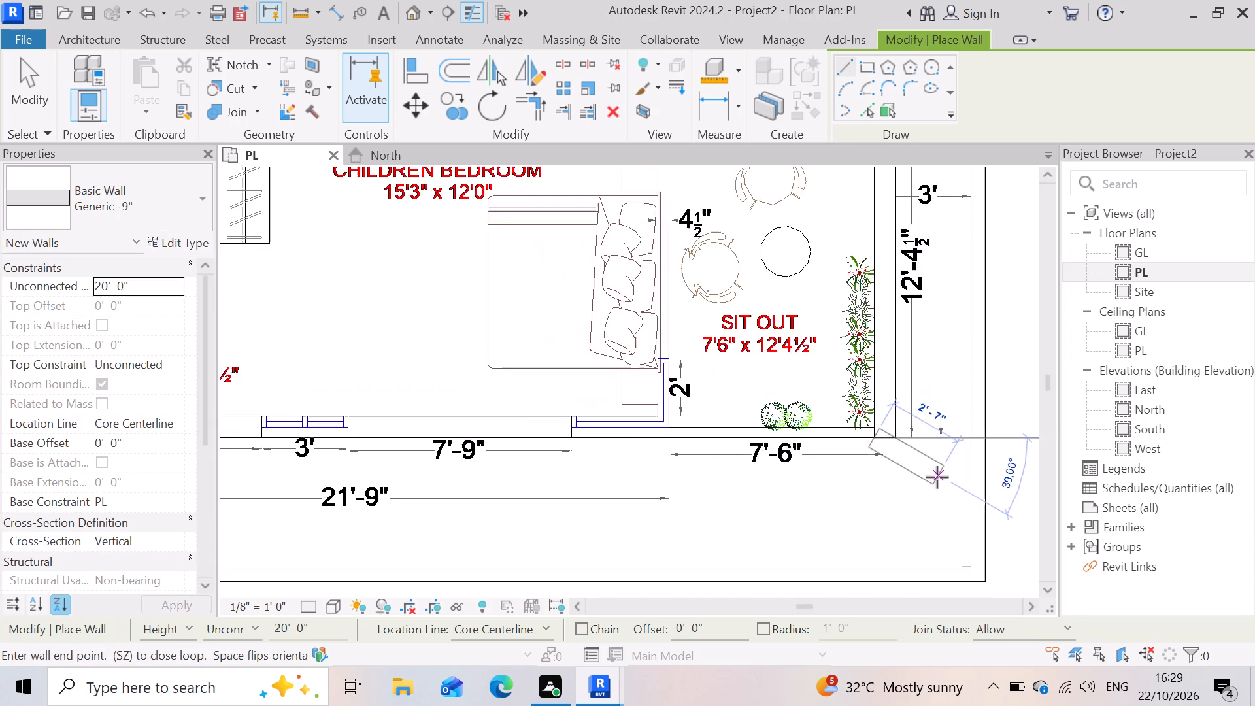
{"action": "scroll", "coordinate": [937, 477], "scroll_direction": "down", "scroll_amount": 9}
{"action": "scroll", "coordinate": [741, 492], "scroll_direction": "up", "scroll_amount": 15}
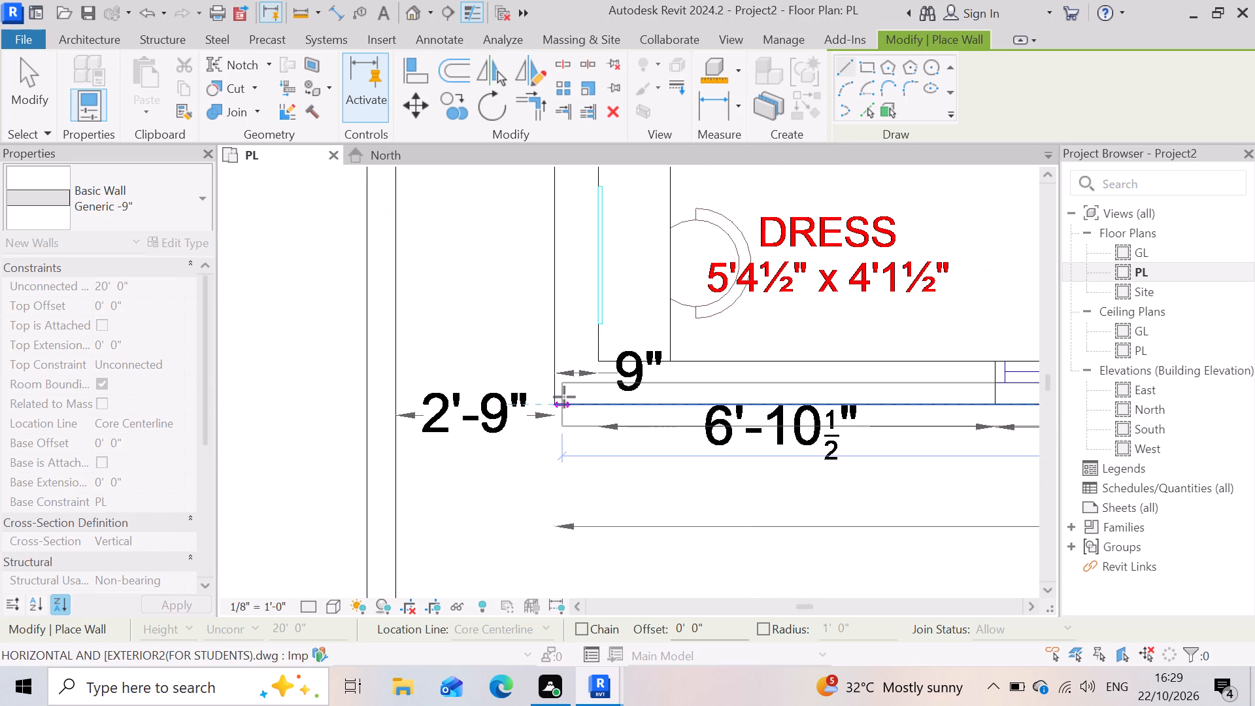
{"action": "left_click", "coordinate": [564, 395]}
Close the first floor's perimeter with a Generic -9" wall from the dress's outer corner to the master bedroom's outer corner.
{"action": "scroll", "coordinate": [709, 479], "scroll_direction": "down", "scroll_amount": 8}
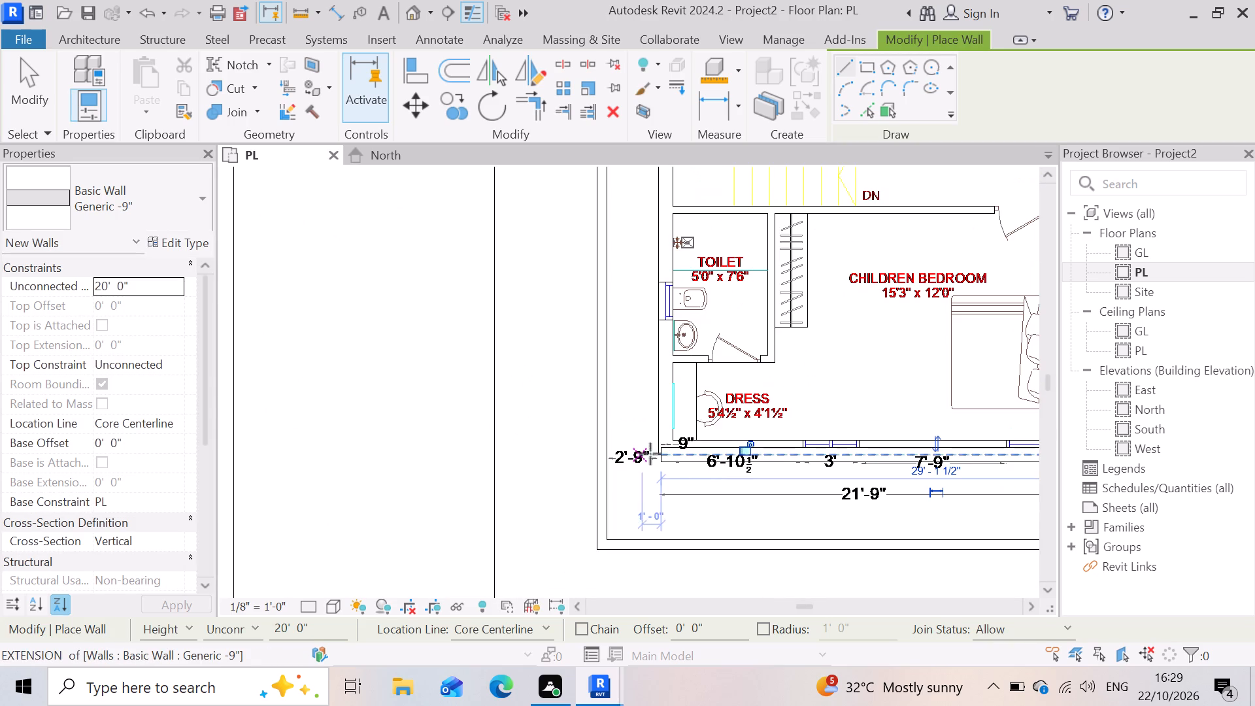
{"action": "scroll", "coordinate": [659, 448], "scroll_direction": "up", "scroll_amount": 4}
{"action": "left_click", "coordinate": [665, 445]}
{"action": "scroll", "coordinate": [703, 496], "scroll_direction": "down", "scroll_amount": 17}
{"action": "scroll", "coordinate": [712, 375], "scroll_direction": "up", "scroll_amount": 2}
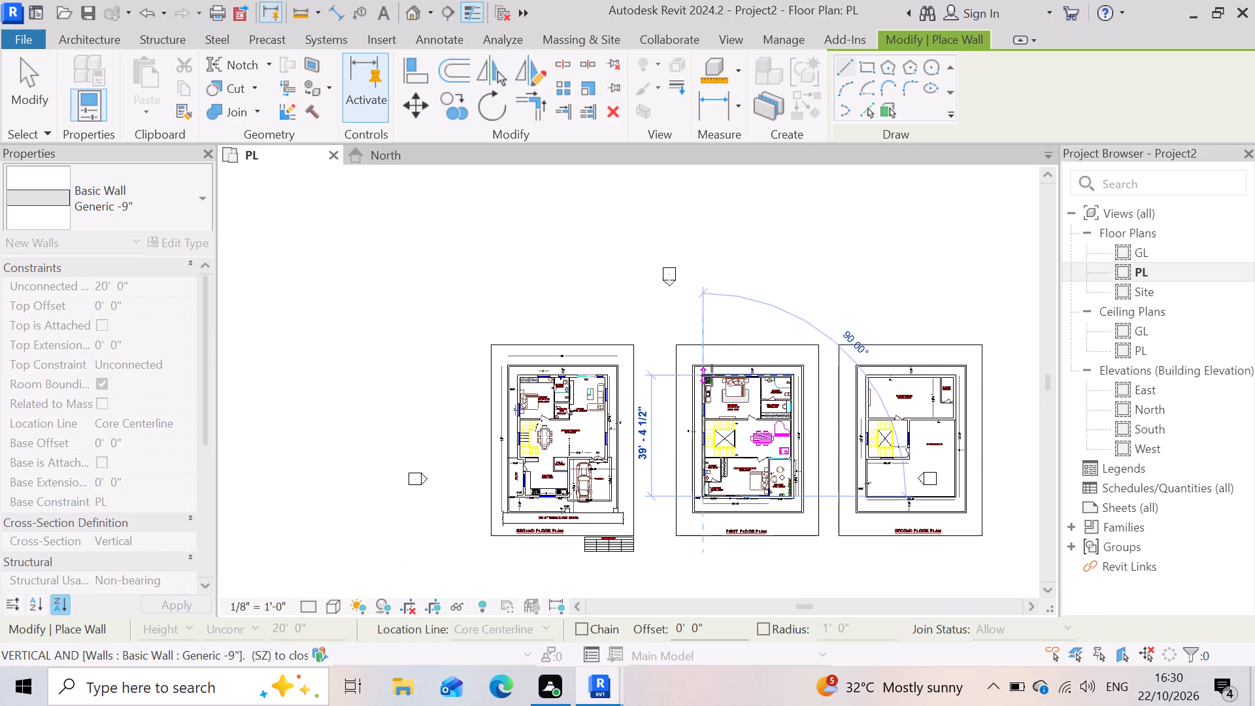
{"action": "scroll", "coordinate": [712, 375], "scroll_direction": "up", "scroll_amount": 5}
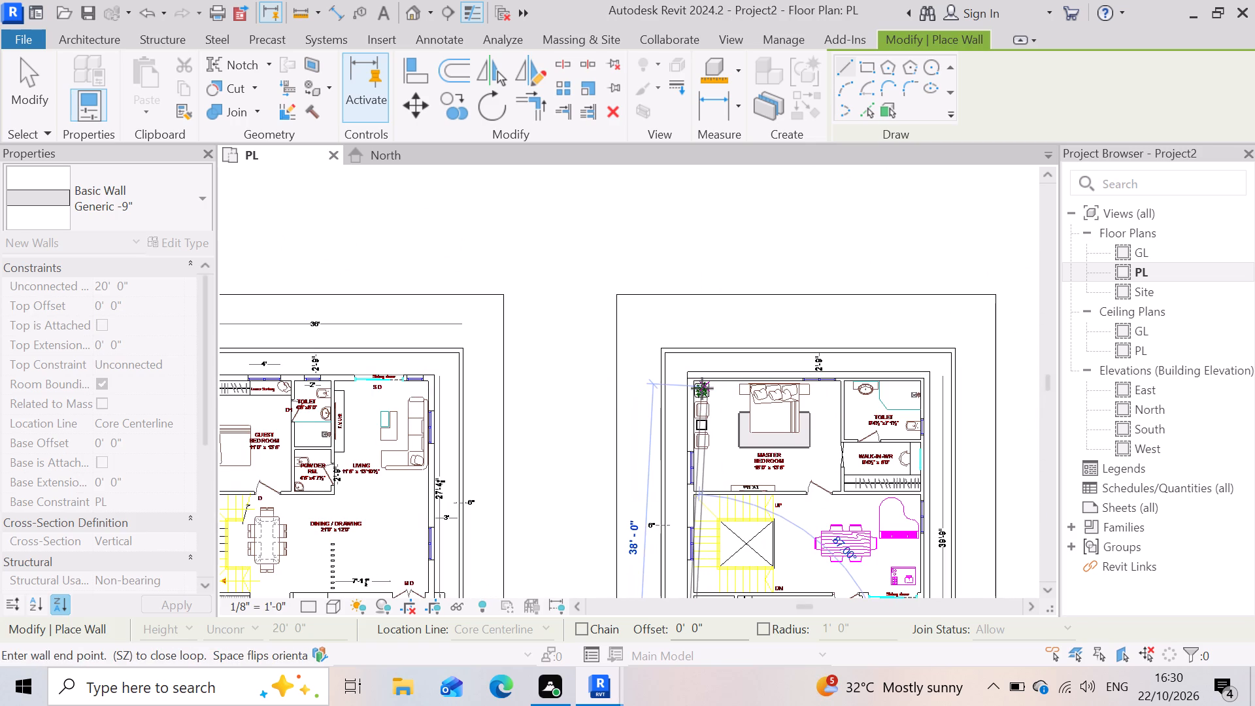
{"action": "scroll", "coordinate": [690, 390], "scroll_direction": "up", "scroll_amount": 3}
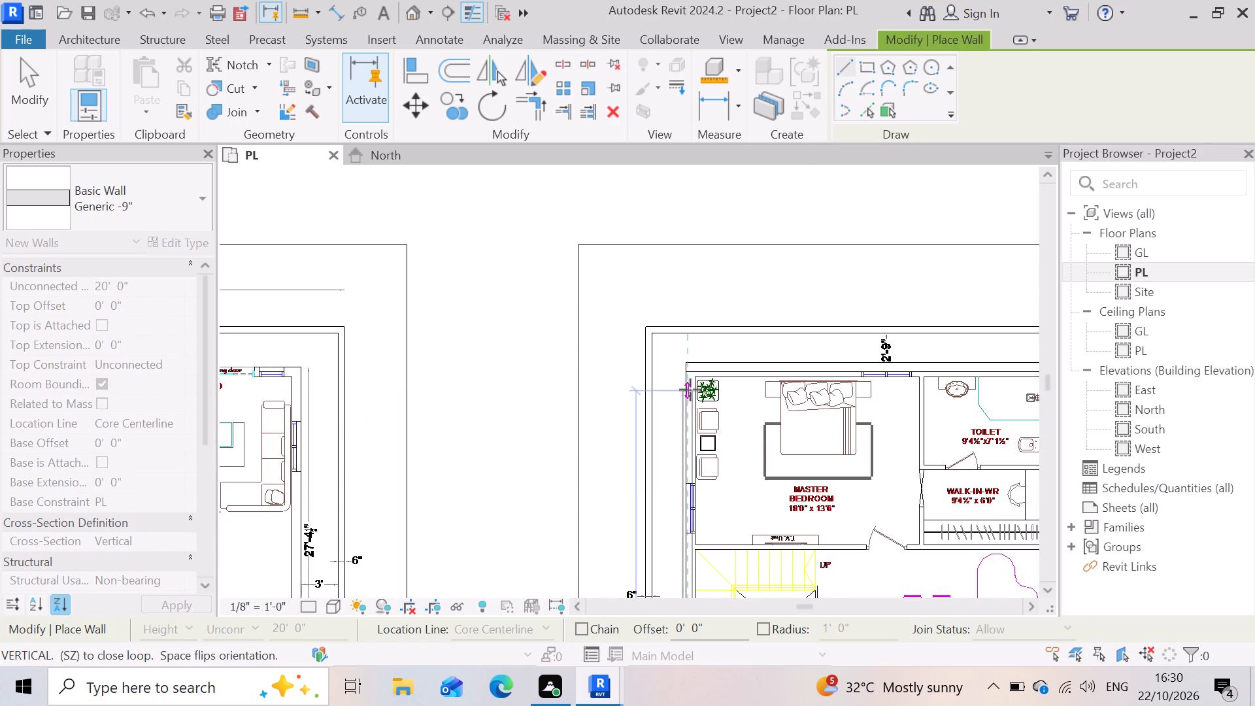
{"action": "scroll", "coordinate": [694, 380], "scroll_direction": "up", "scroll_amount": 6}
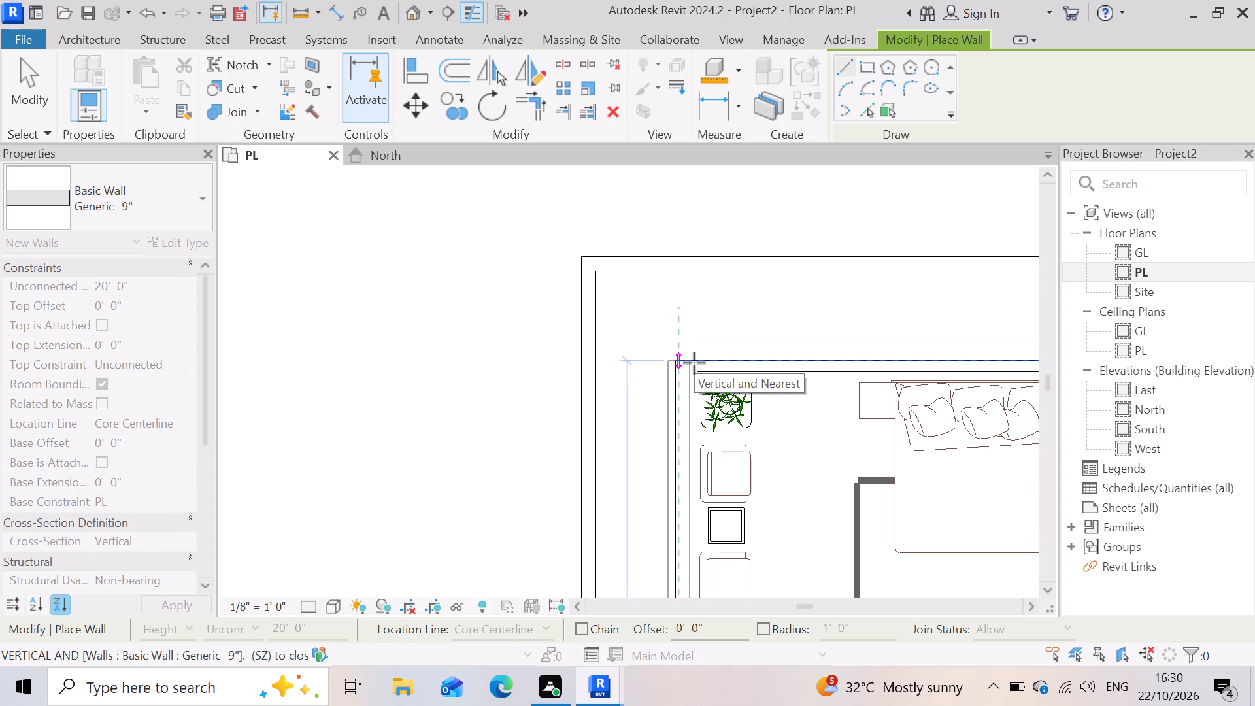
{"action": "left_click", "coordinate": [694, 363]}
{"action": "scroll", "coordinate": [572, 410], "scroll_direction": "down", "scroll_amount": 2}
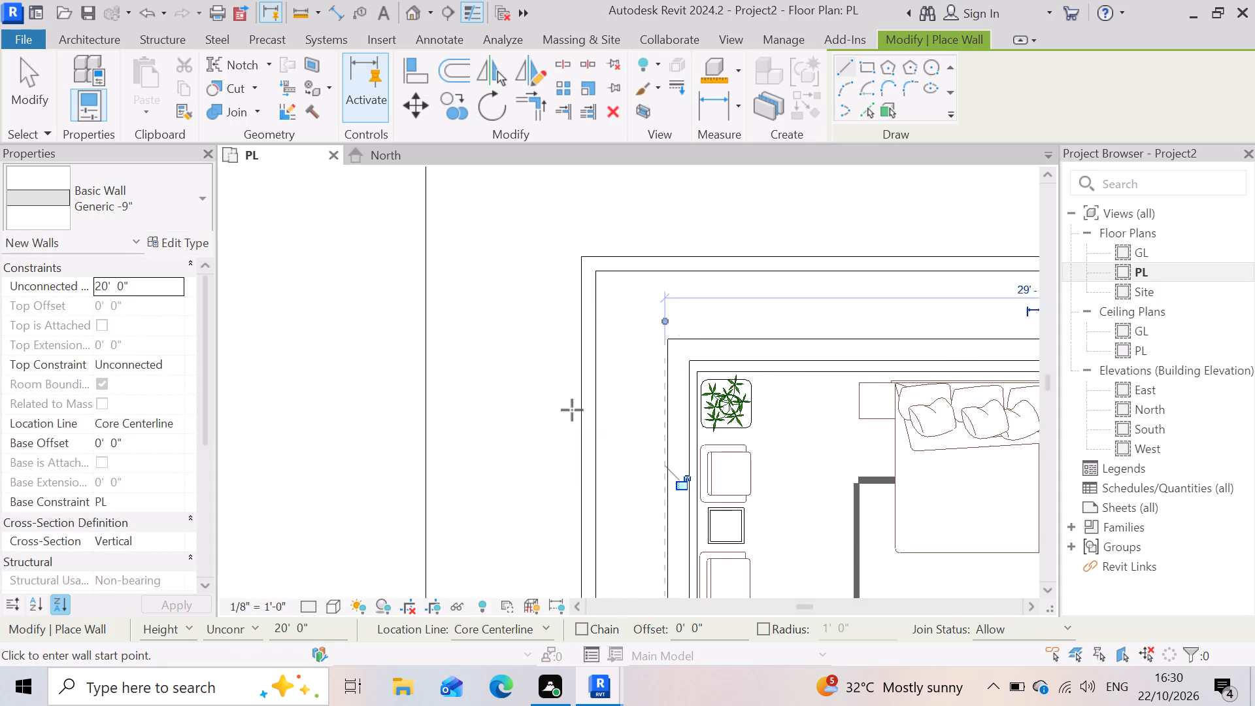
{"action": "scroll", "coordinate": [572, 410], "scroll_direction": "down", "scroll_amount": 12}
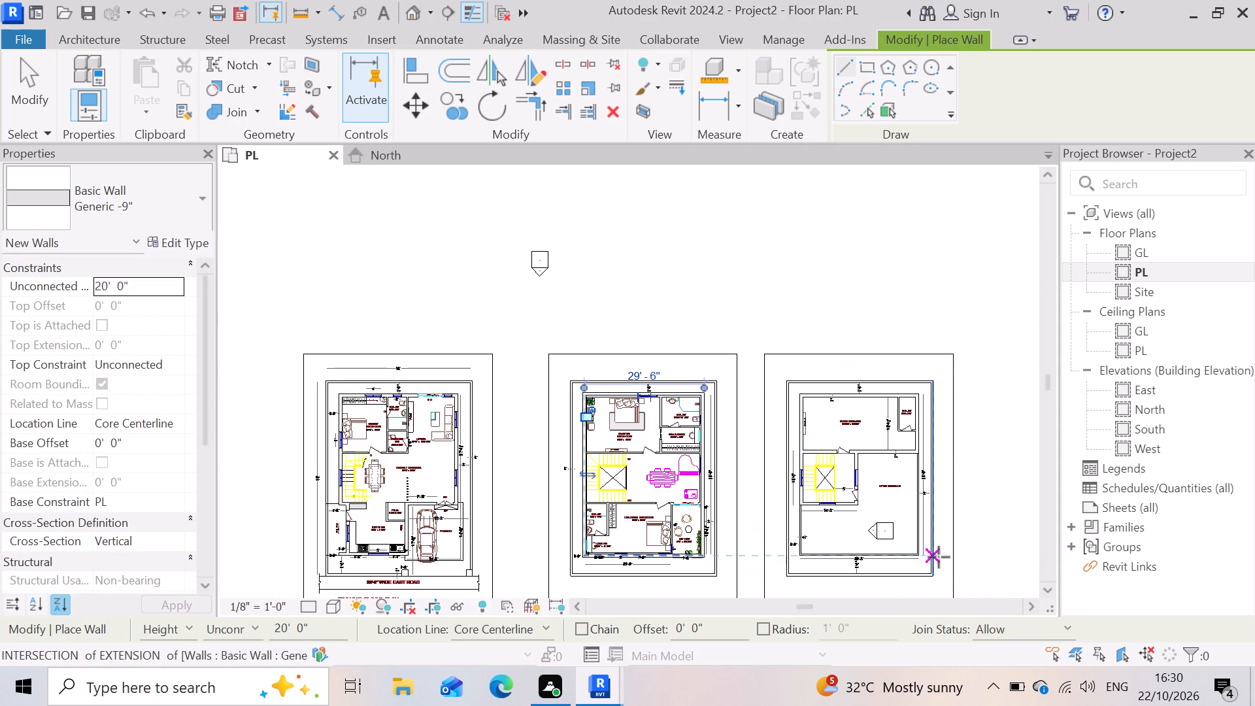
{"action": "key", "text": "Escape"}
{"action": "scroll", "coordinate": [607, 484], "scroll_direction": "up", "scroll_amount": 3}
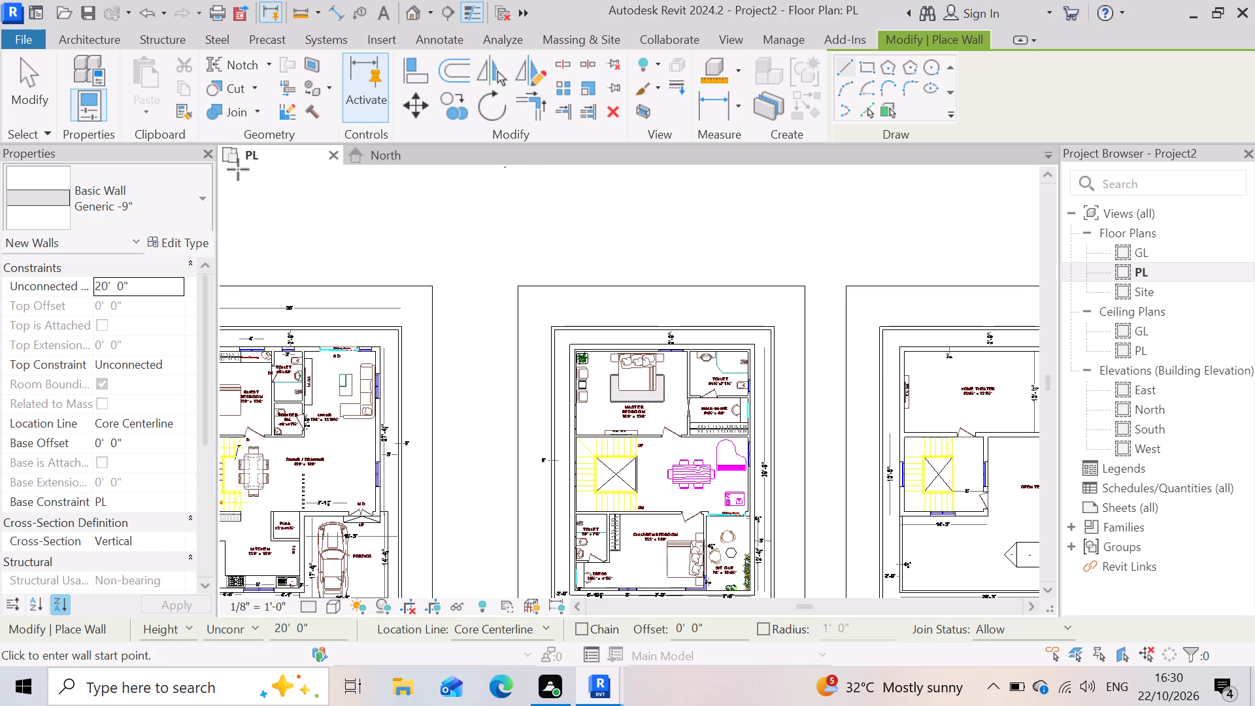
Examine the four outer walls against levels PL and GL in the North elevation, and their overall shape in the default 3D view.
{"action": "left_click", "coordinate": [414, 156]}
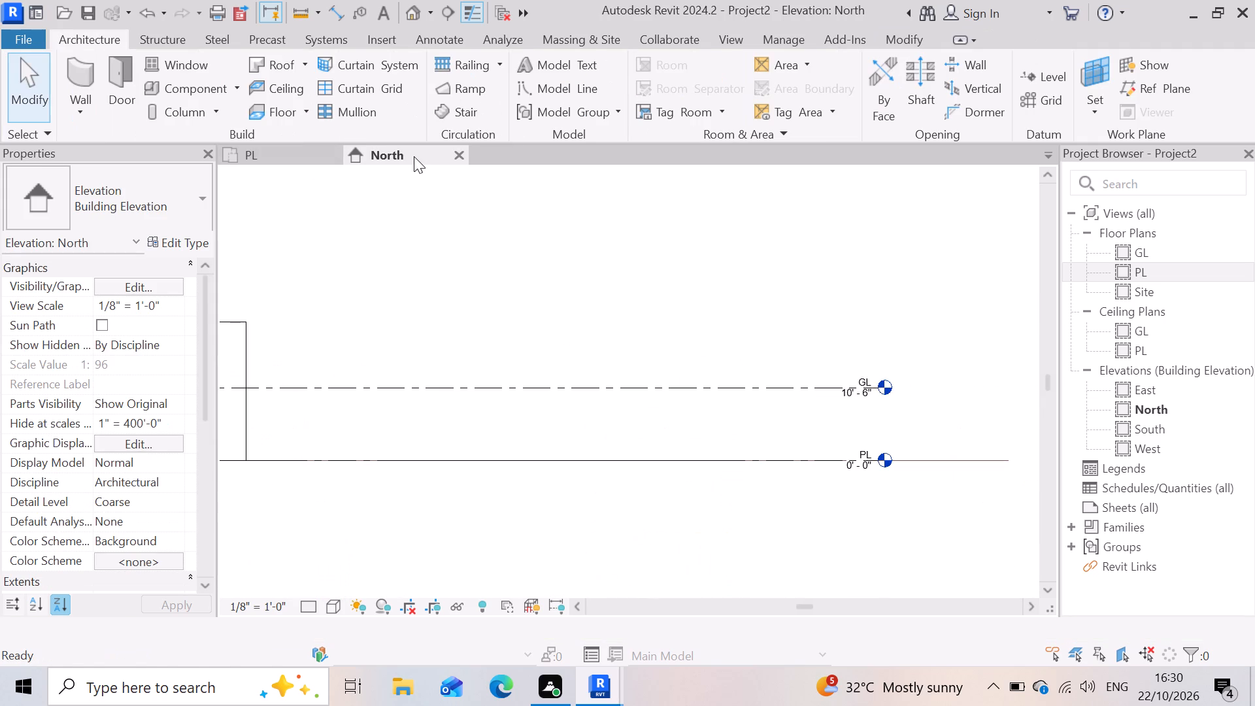
{"action": "scroll", "coordinate": [838, 427], "scroll_direction": "down", "scroll_amount": 4}
{"action": "scroll", "coordinate": [337, 409], "scroll_direction": "up", "scroll_amount": 4}
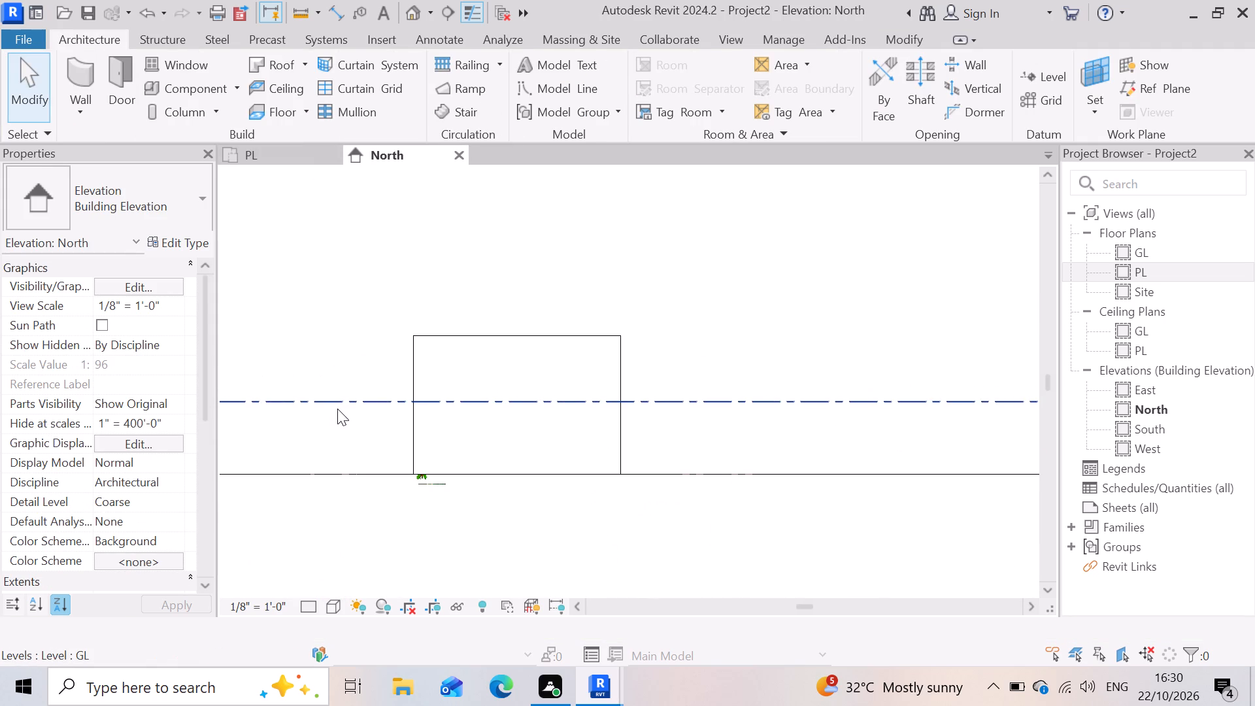
{"action": "scroll", "coordinate": [671, 365], "scroll_direction": "down", "scroll_amount": 4}
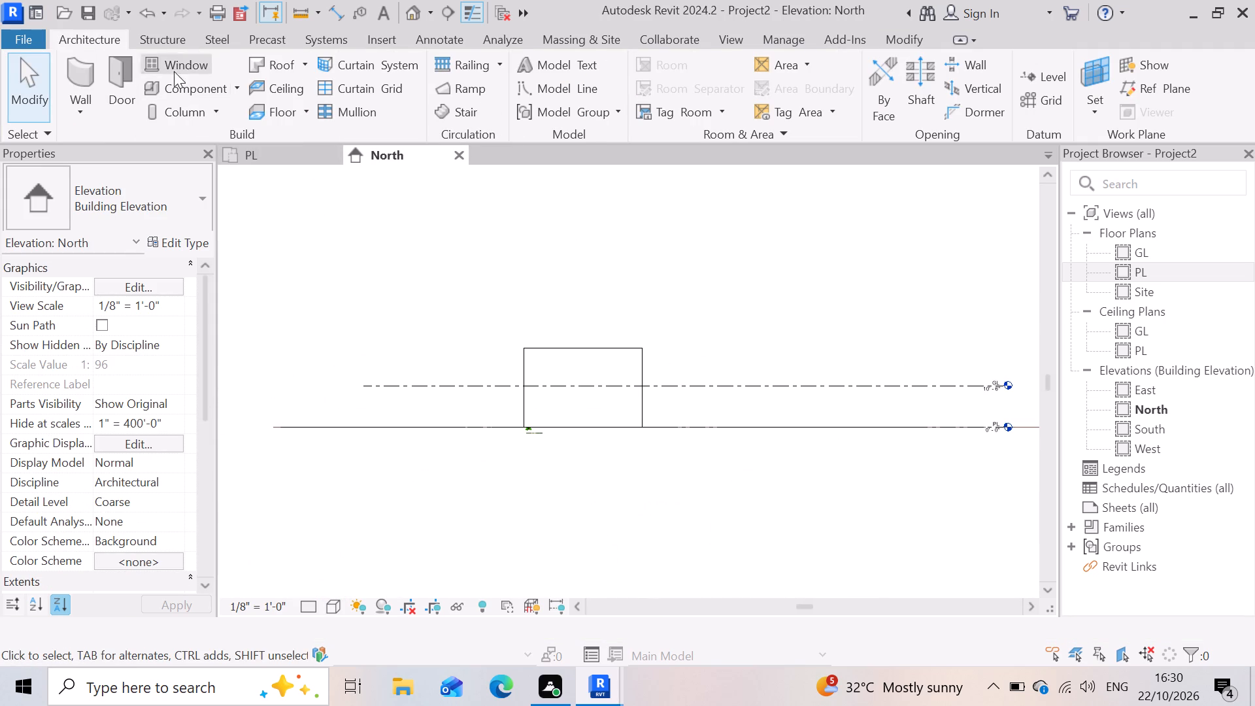
{"action": "left_click", "coordinate": [409, 13]}
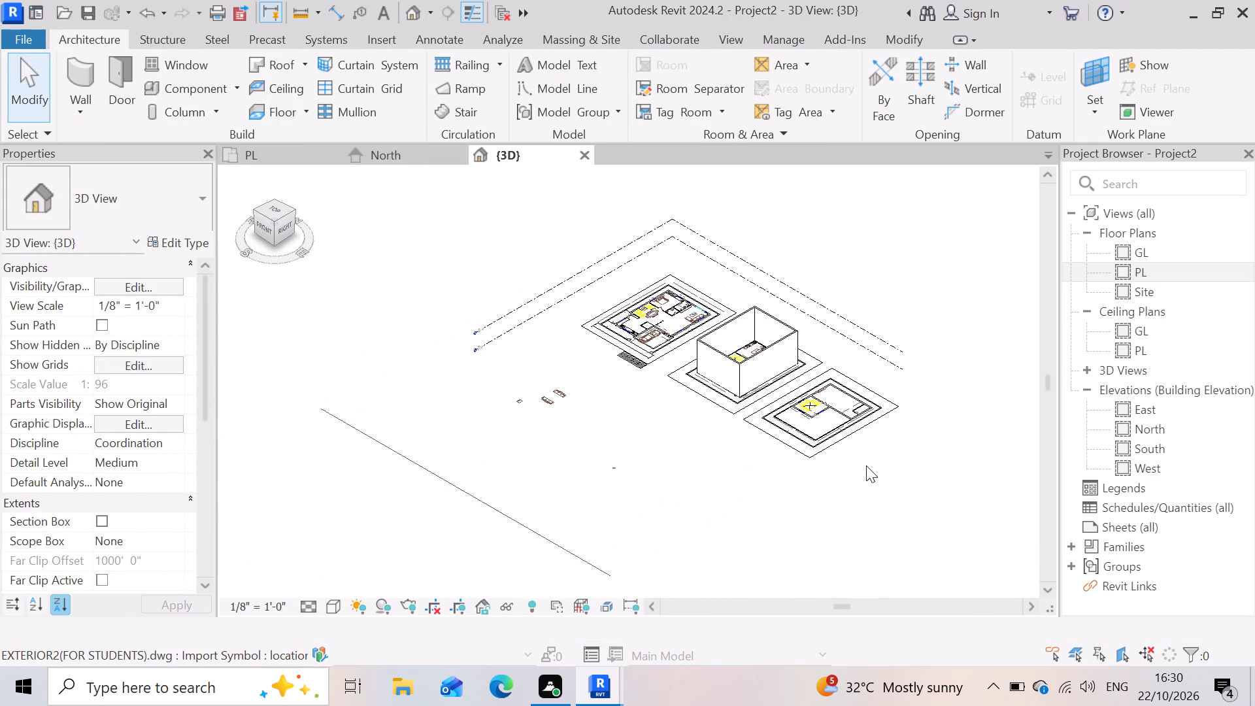
{"action": "scroll", "coordinate": [788, 377], "scroll_direction": "up", "scroll_amount": 6}
{"action": "scroll", "coordinate": [711, 436], "scroll_direction": "up", "scroll_amount": 2}
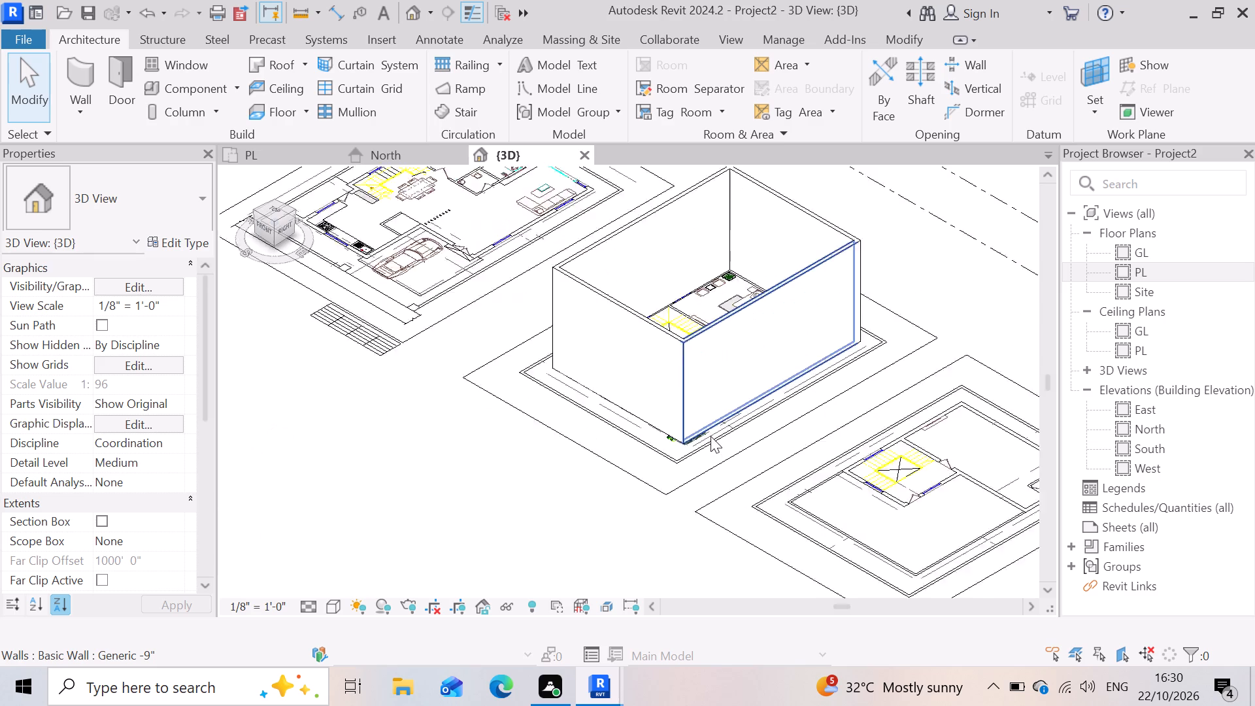
{"action": "scroll", "coordinate": [711, 436], "scroll_direction": "up", "scroll_amount": 2}
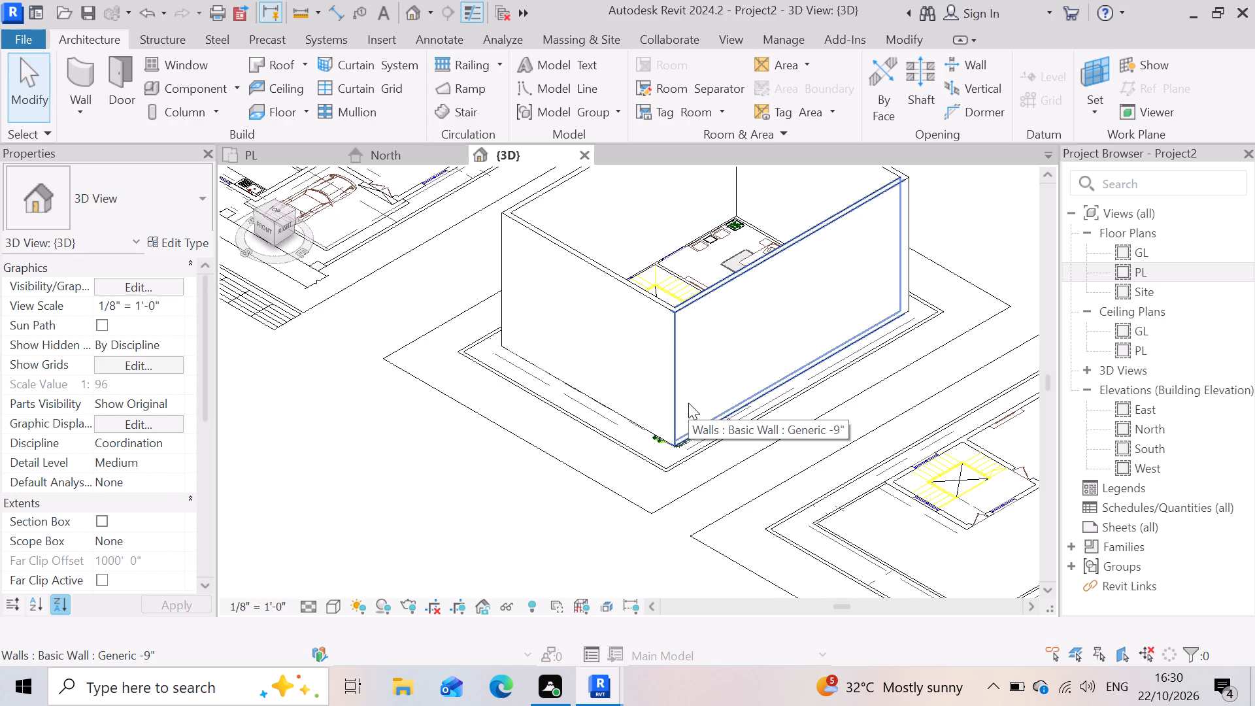
{"action": "scroll", "coordinate": [688, 403], "scroll_direction": "down", "scroll_amount": 4}
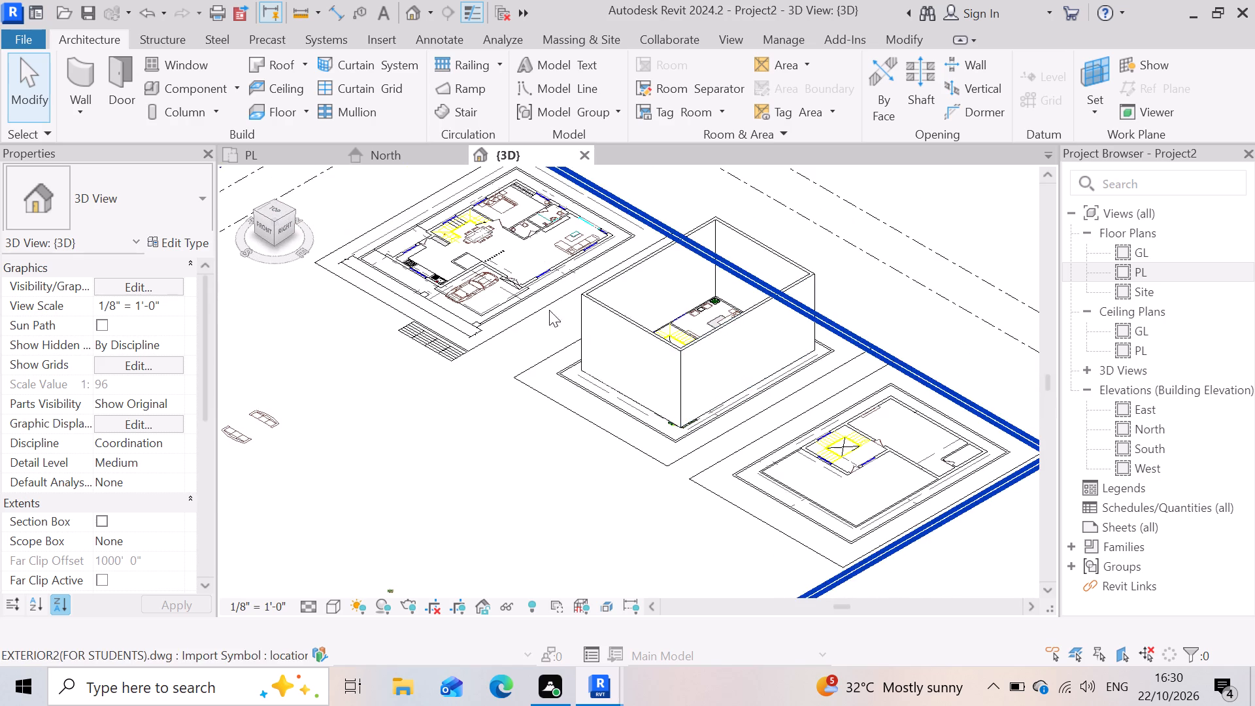
{"action": "scroll", "coordinate": [573, 329], "scroll_direction": "up", "scroll_amount": 3}
{"action": "scroll", "coordinate": [627, 302], "scroll_direction": "up", "scroll_amount": 3}
{"action": "scroll", "coordinate": [439, 69], "scroll_direction": "down", "scroll_amount": 3}
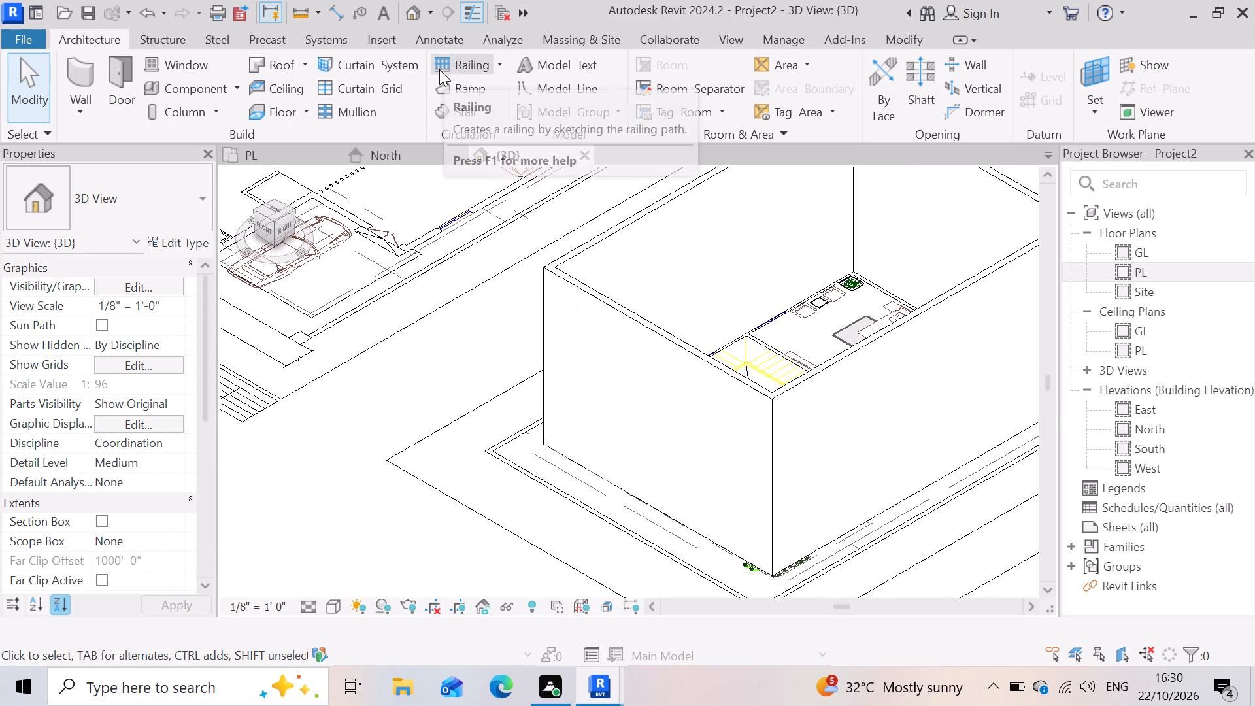
{"action": "scroll", "coordinate": [510, 404], "scroll_direction": "down", "scroll_amount": 6}
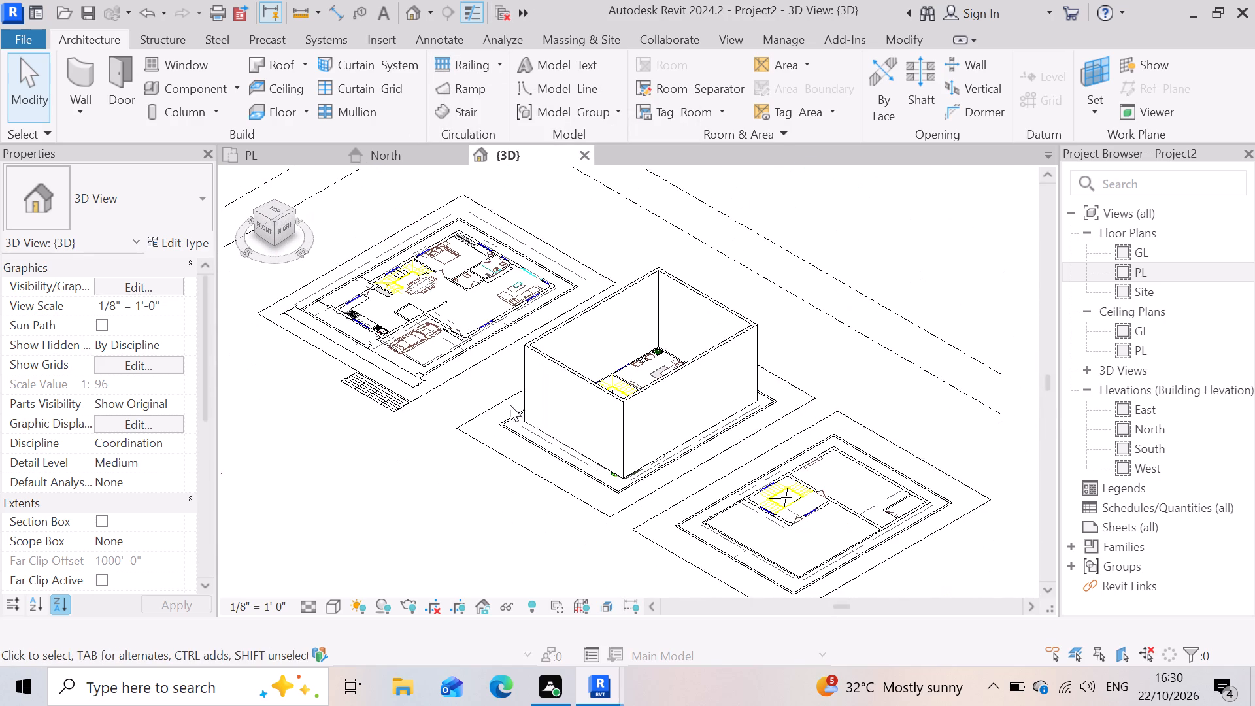
{"action": "scroll", "coordinate": [695, 377], "scroll_direction": "up", "scroll_amount": 2}
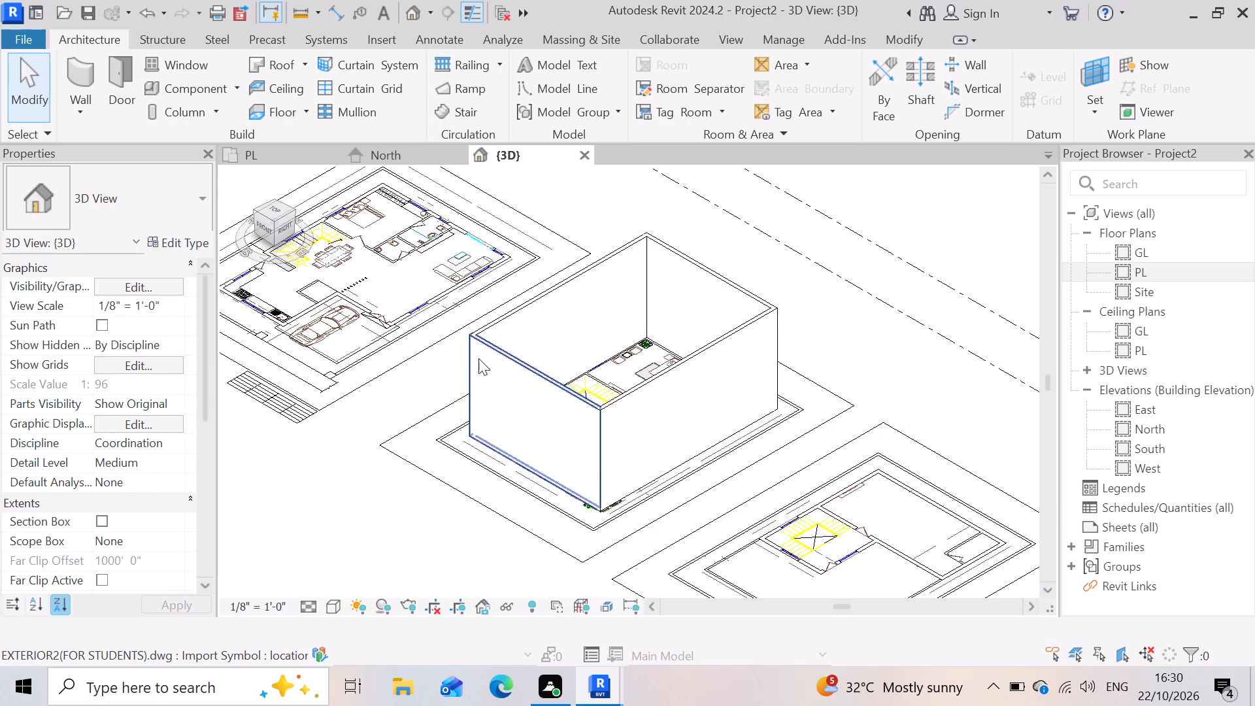
In the North elevation, set the top constraint of the near outer wall to Up to level: GL.
{"action": "left_click", "coordinate": [393, 151]}
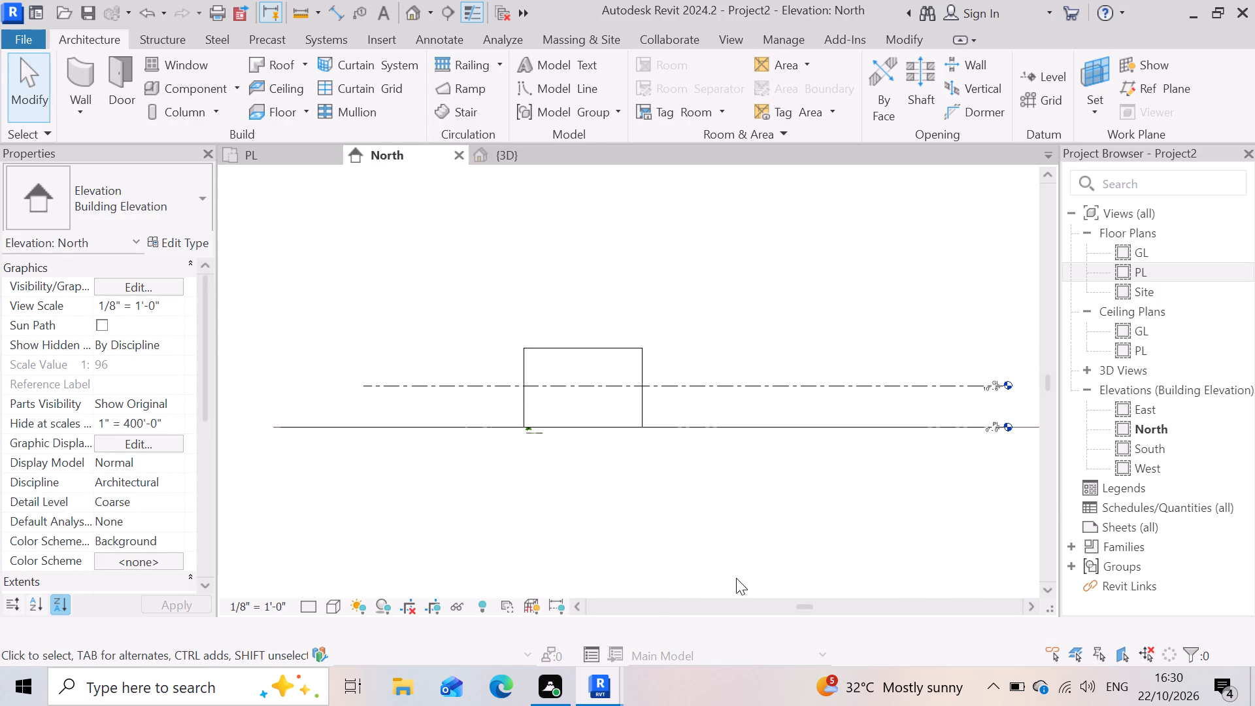
{"action": "scroll", "coordinate": [535, 469], "scroll_direction": "up", "scroll_amount": 3}
{"action": "scroll", "coordinate": [507, 397], "scroll_direction": "up", "scroll_amount": 3}
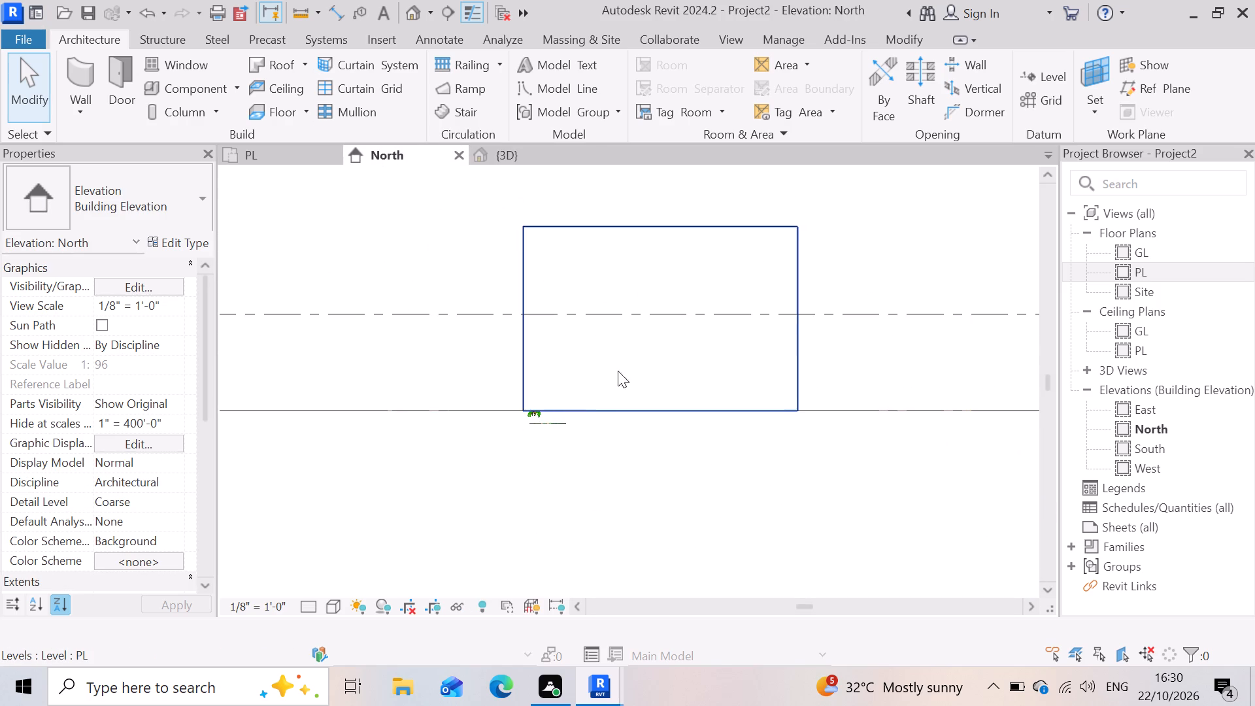
{"action": "scroll", "coordinate": [562, 403], "scroll_direction": "down", "scroll_amount": 3}
{"action": "left_click", "coordinate": [541, 380]}
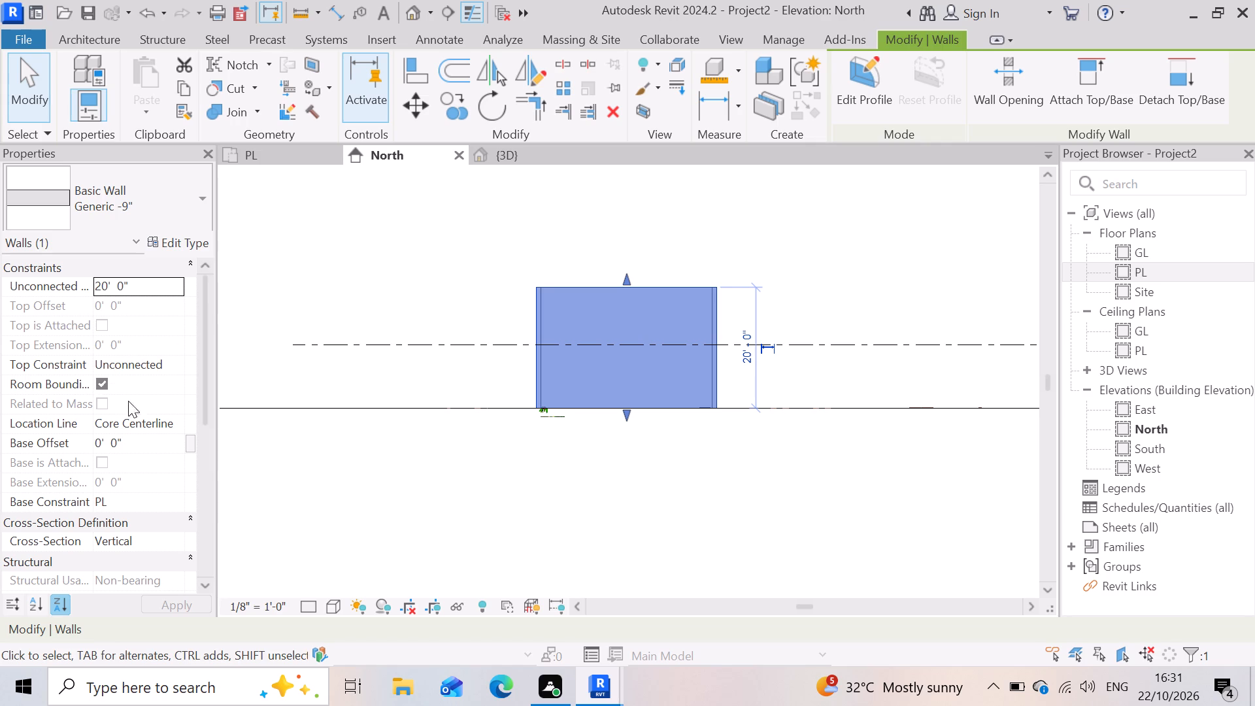
{"action": "left_click", "coordinate": [153, 287]}
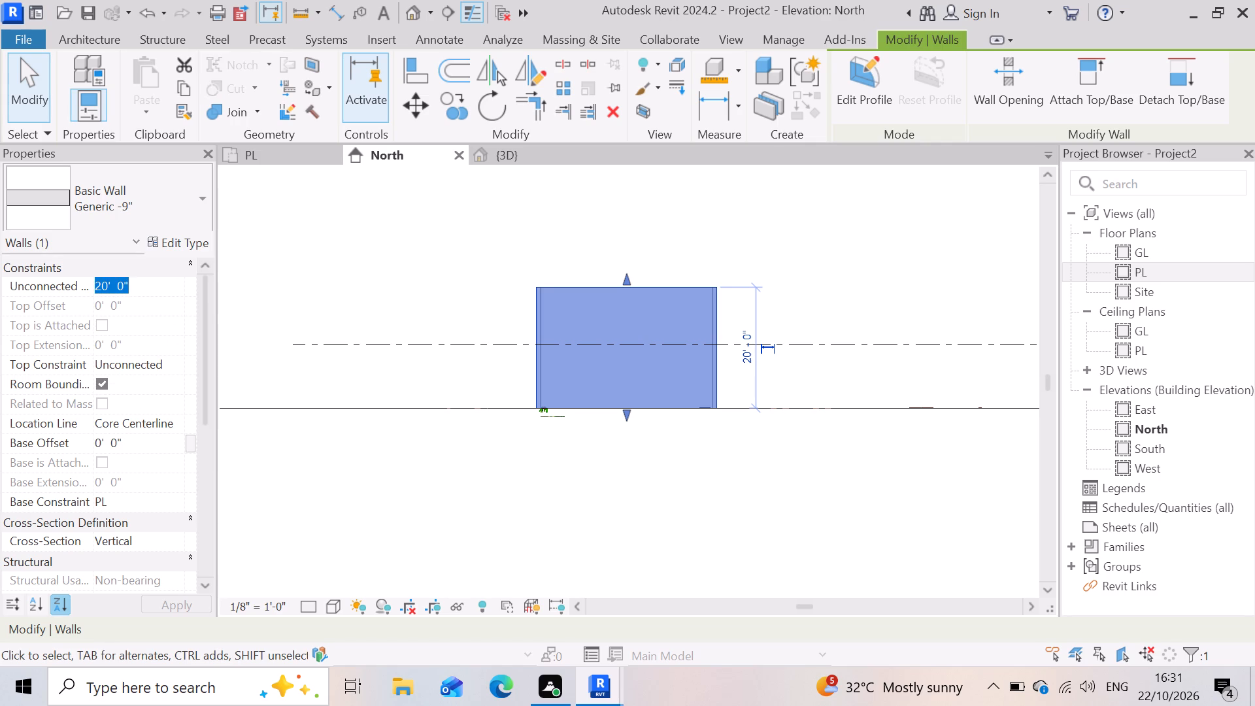
{"action": "left_click", "coordinate": [167, 291]}
{"action": "left_click", "coordinate": [158, 365]}
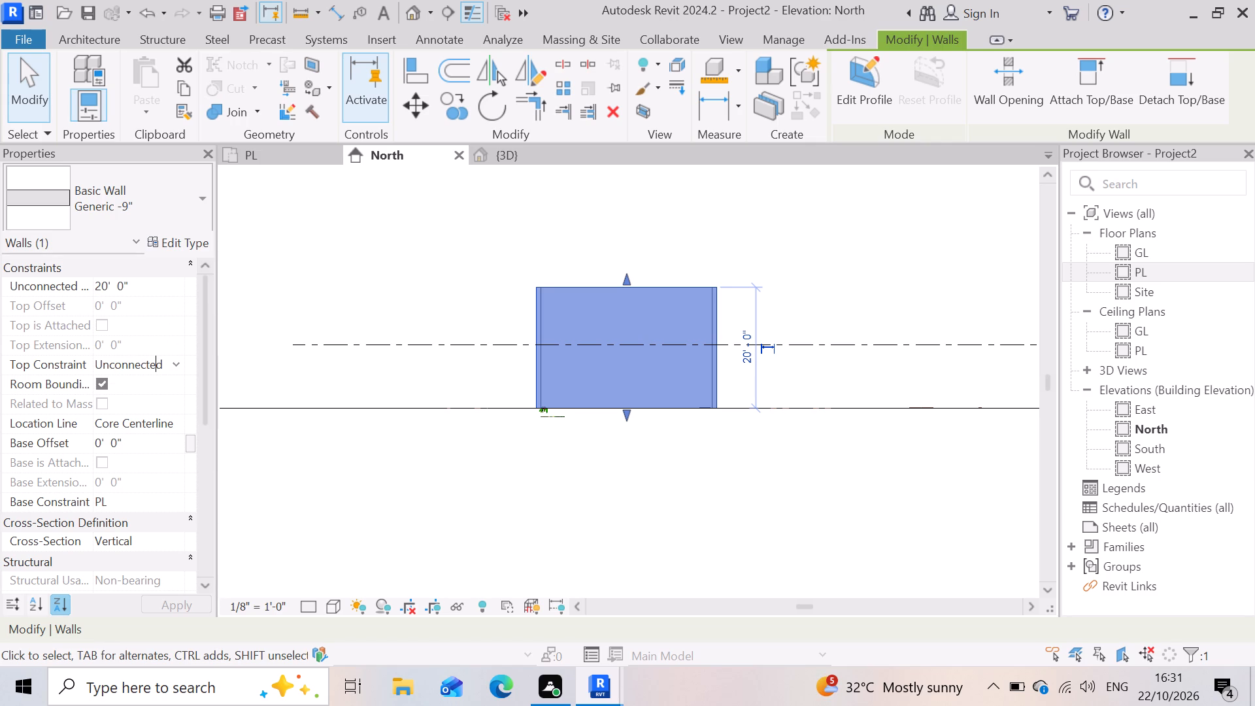
{"action": "left_click", "coordinate": [170, 363]}
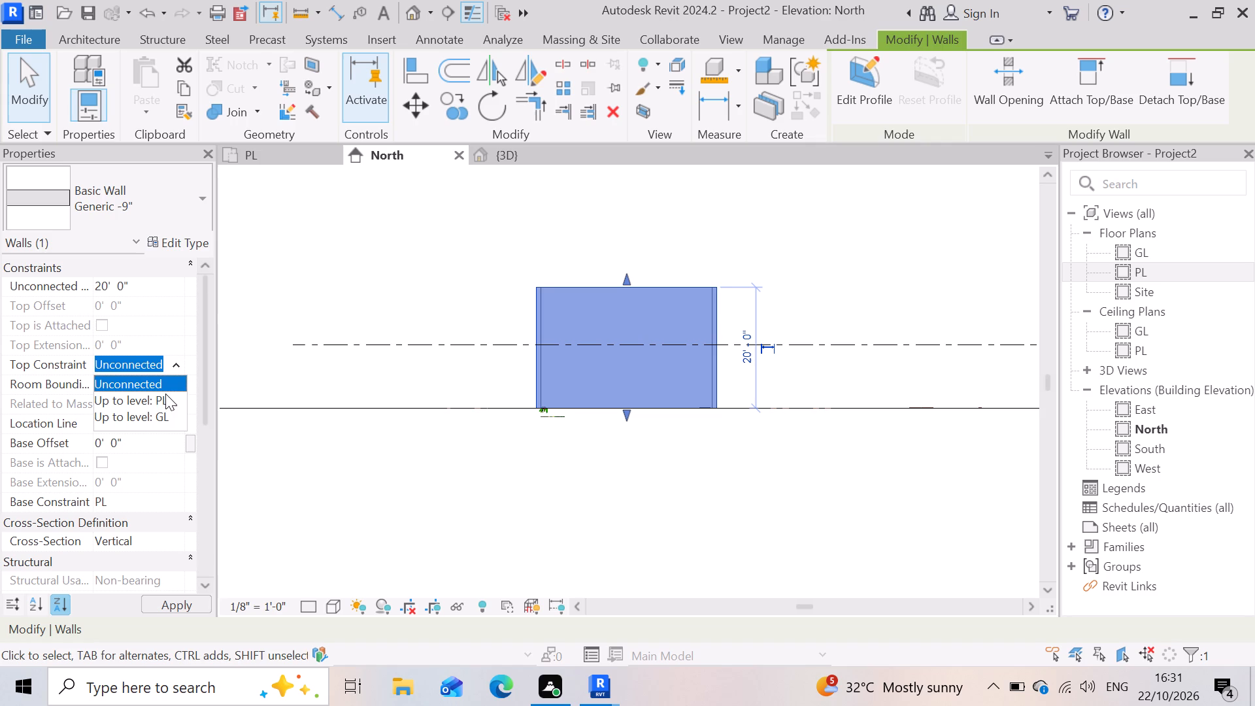
{"action": "left_click", "coordinate": [169, 418]}
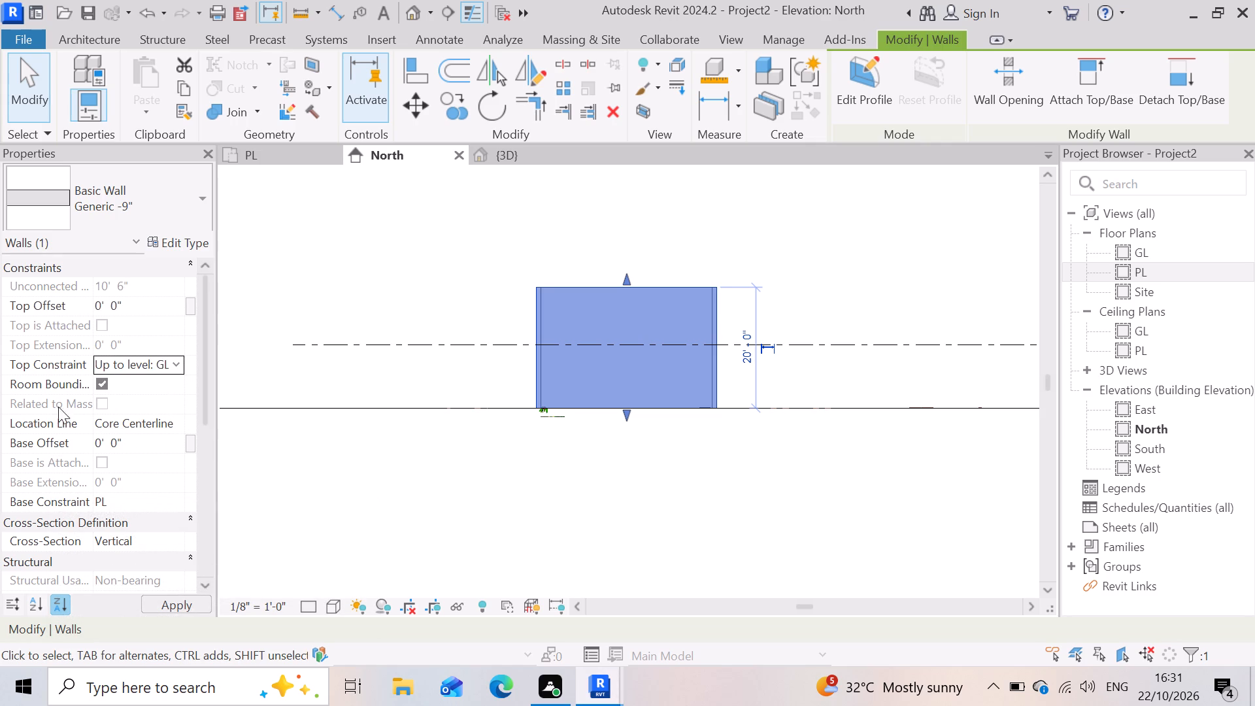
Set the near outer wall's top offset to -6" from level GL in the North elevation.
{"action": "scroll", "coordinate": [108, 359], "scroll_direction": "down", "scroll_amount": 1}
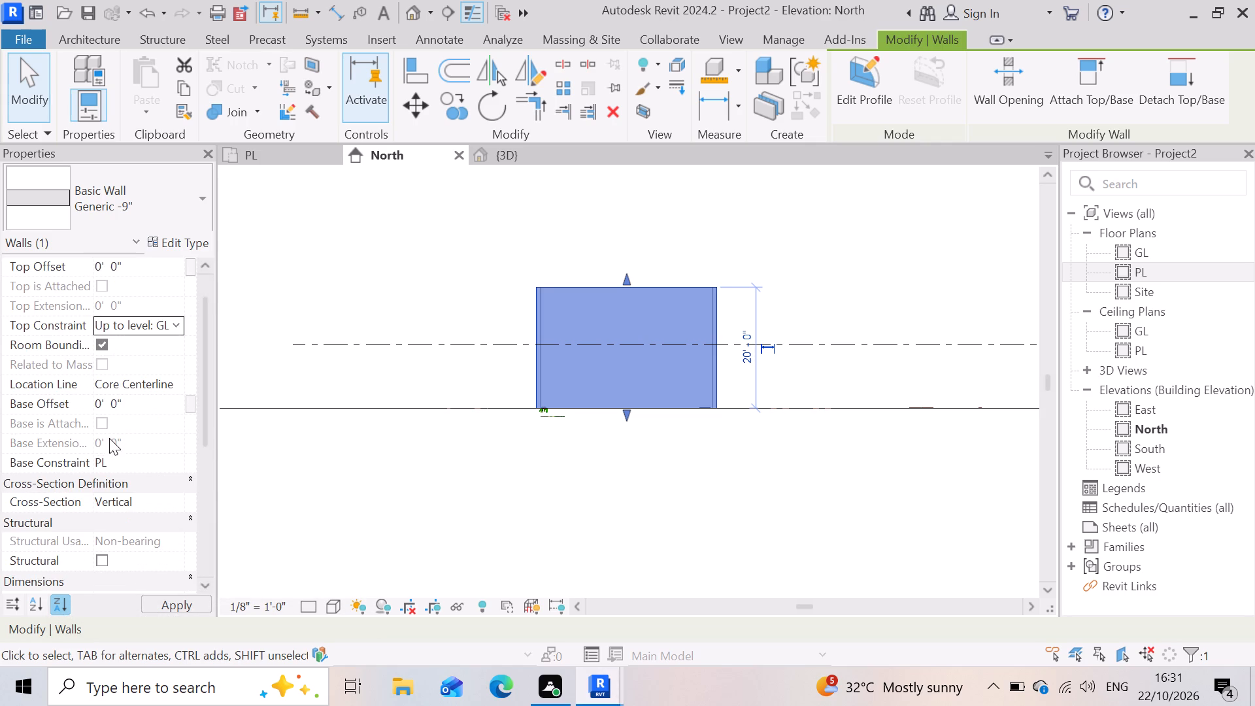
{"action": "left_click", "coordinate": [138, 407]}
{"action": "left_click", "coordinate": [138, 407]}
{"action": "left_click", "coordinate": [109, 324]}
{"action": "left_click", "coordinate": [143, 275]}
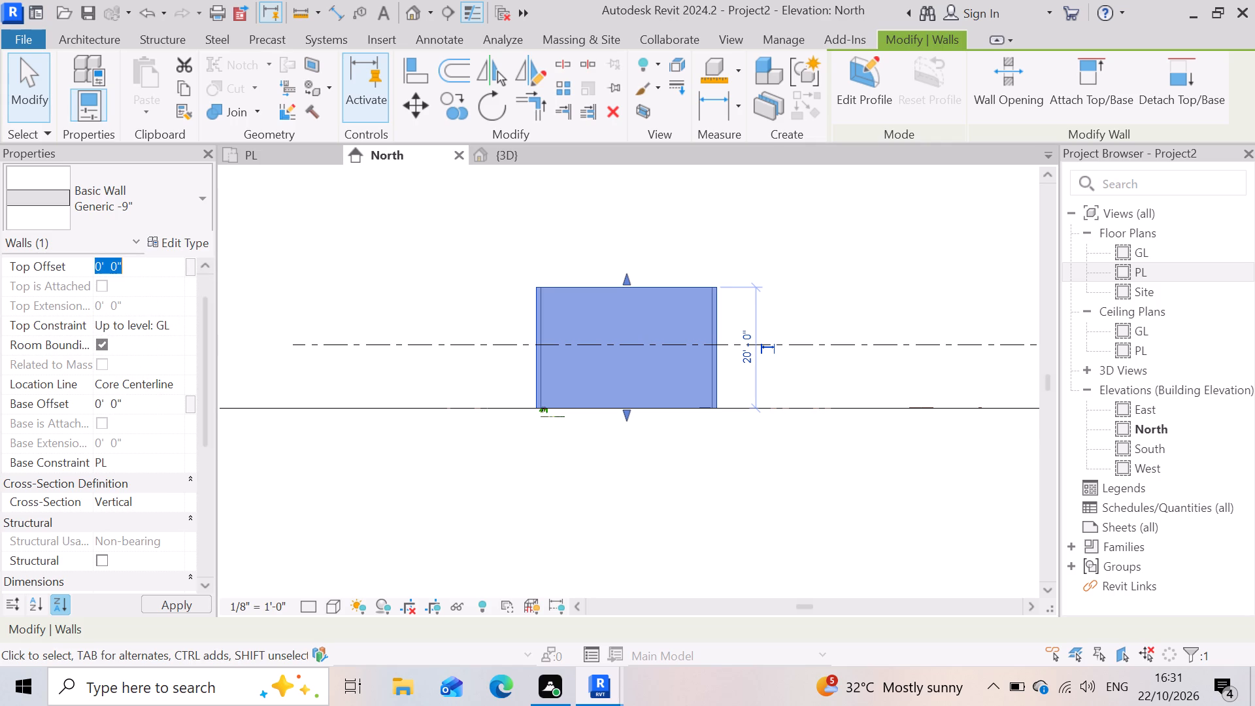
{"action": "left_click_drag", "start_coordinate": [136, 266], "coordinate": [0, 290]}
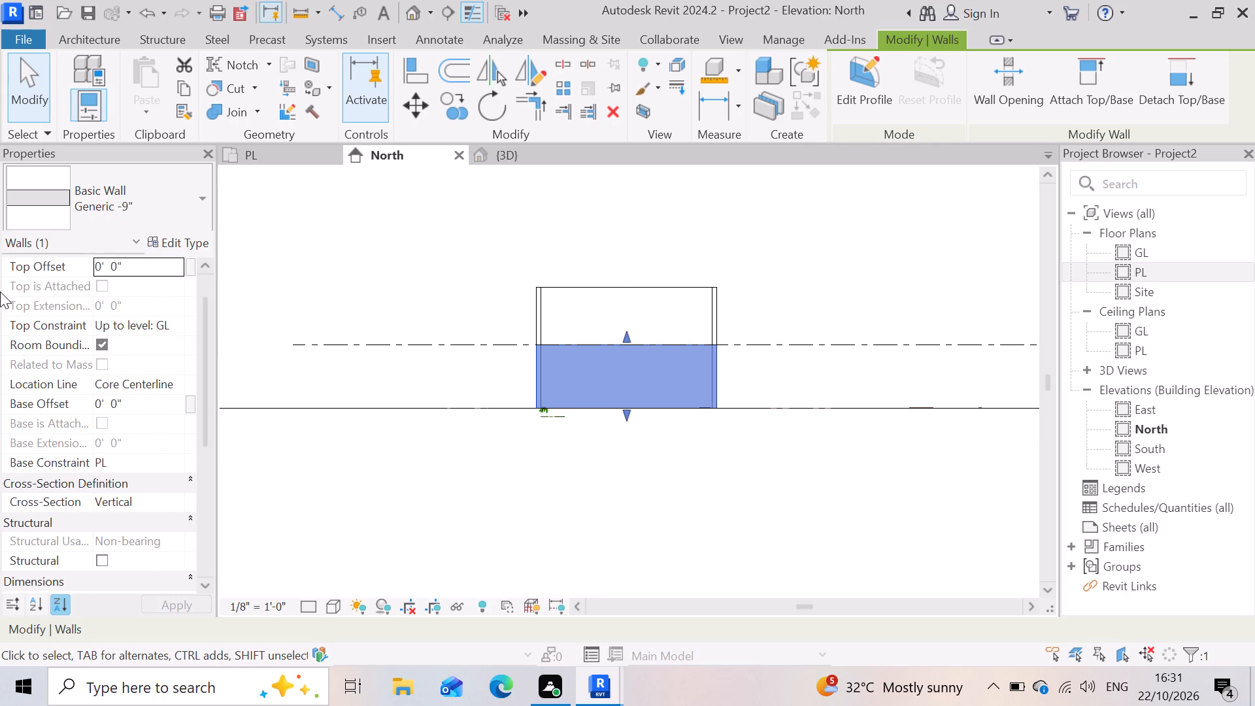
{"action": "left_click", "coordinate": [137, 265]}
{"action": "left_click_drag", "start_coordinate": [137, 266], "coordinate": [0, 265]}
{"action": "key", "text": "6"}
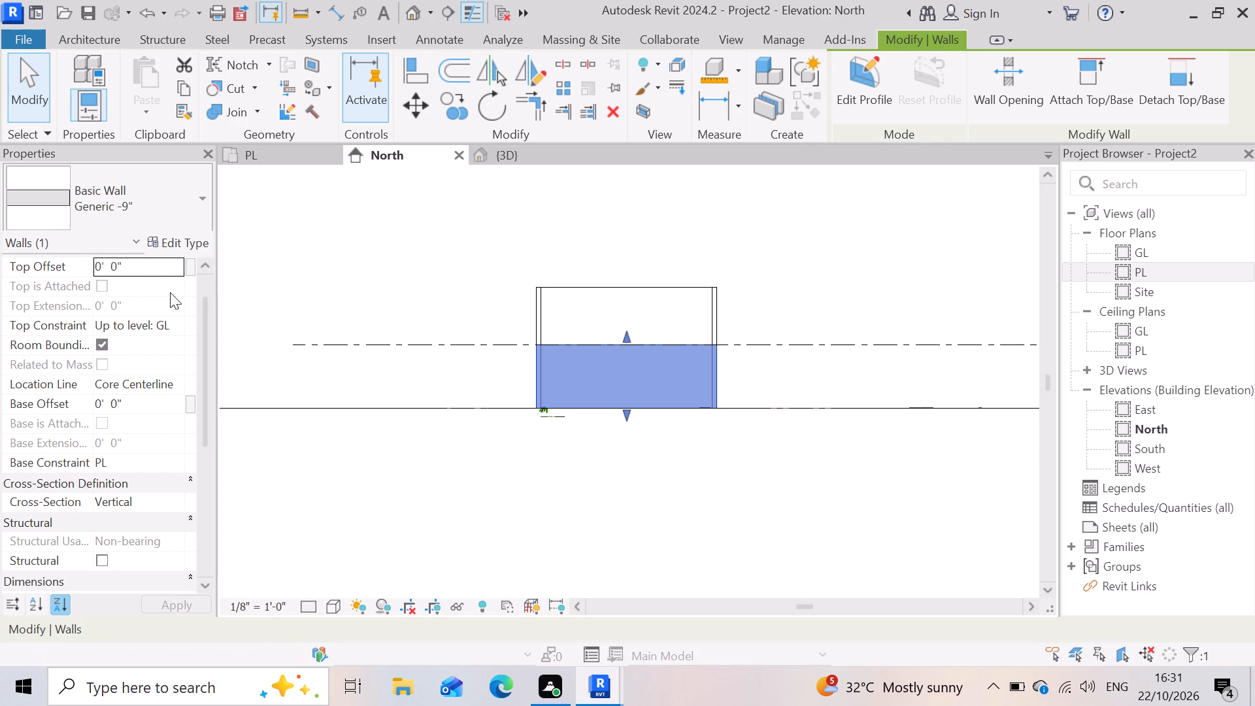
{"action": "left_click", "coordinate": [142, 269]}
{"action": "key", "text": "BackSpace"}
{"action": "key", "text": "minus"}
{"action": "key", "text": "6"}
{"action": "key", "text": "shift+quotedbl"}
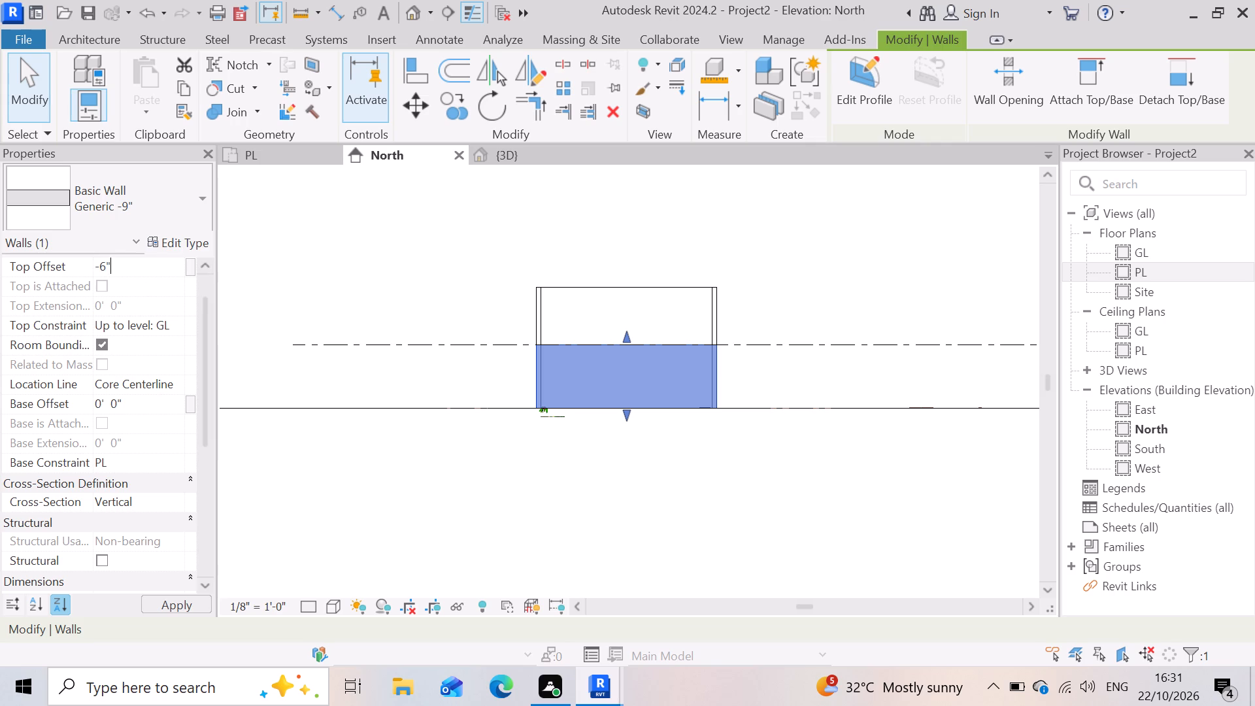
{"action": "key", "text": "Return"}
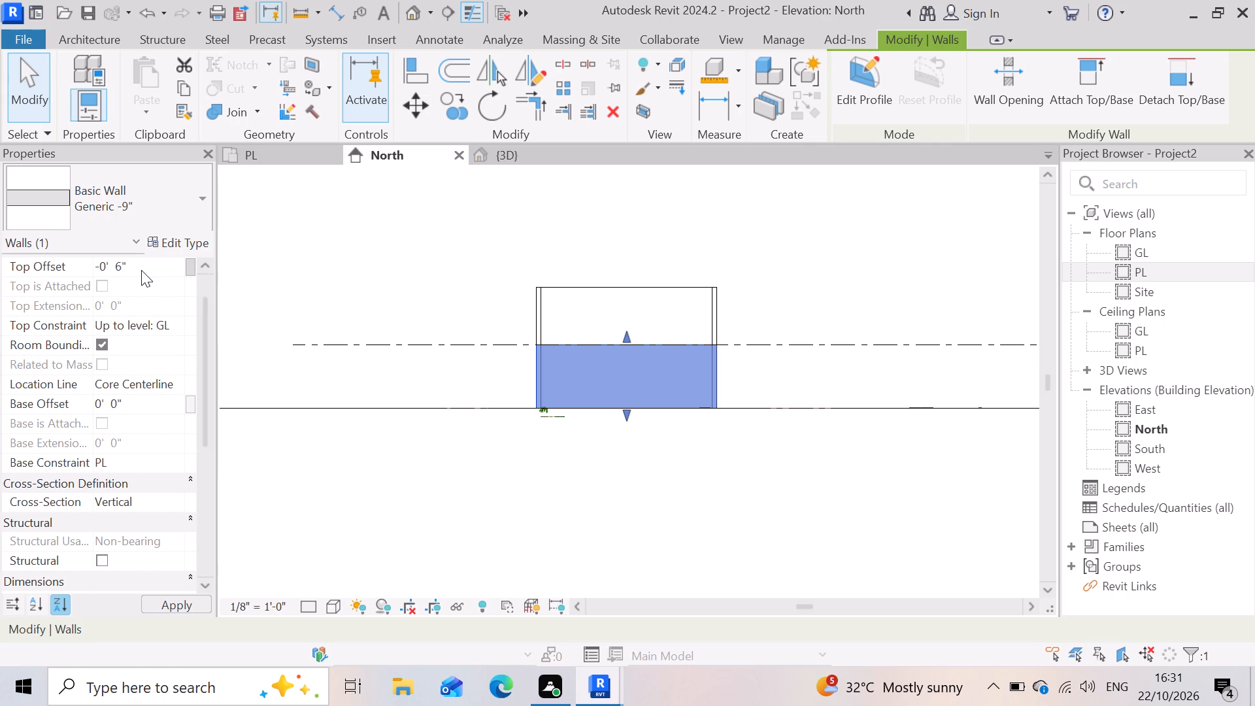
{"action": "left_click", "coordinate": [469, 550]}
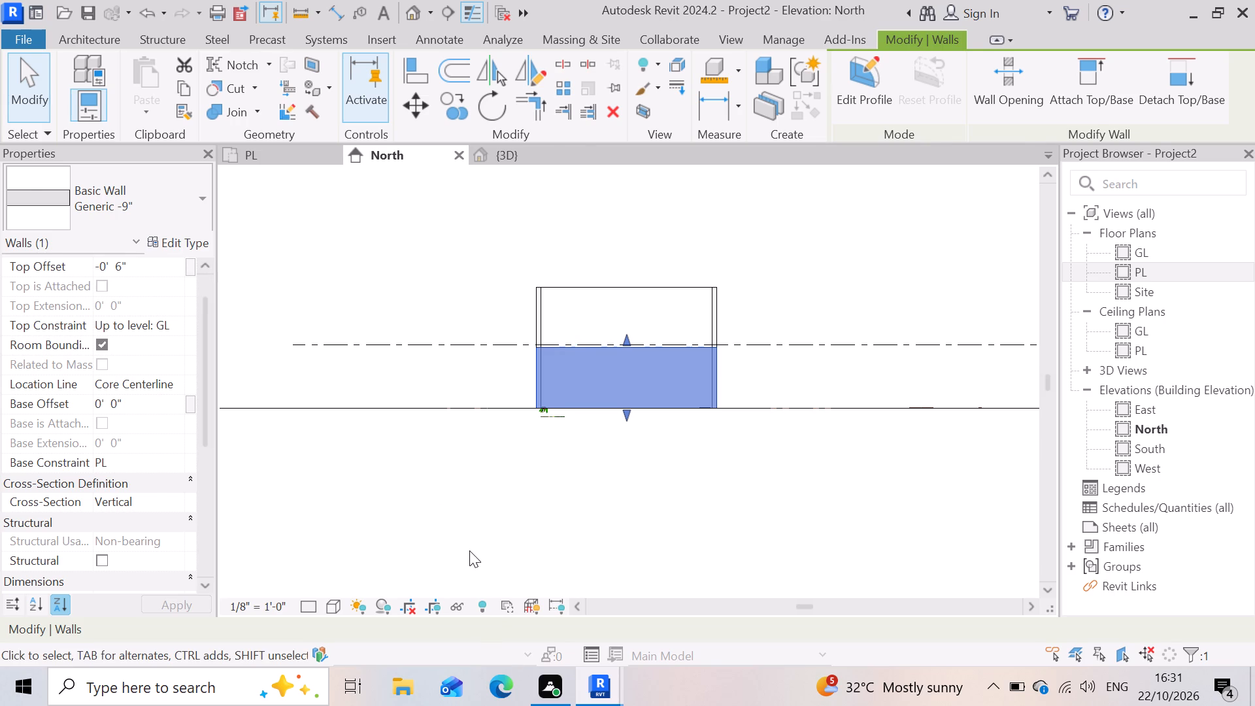
Lower the tops of the other three outer walls to level GL in the North elevation, making each 10'-6" high.
{"action": "scroll", "coordinate": [558, 328], "scroll_direction": "up", "scroll_amount": 3}
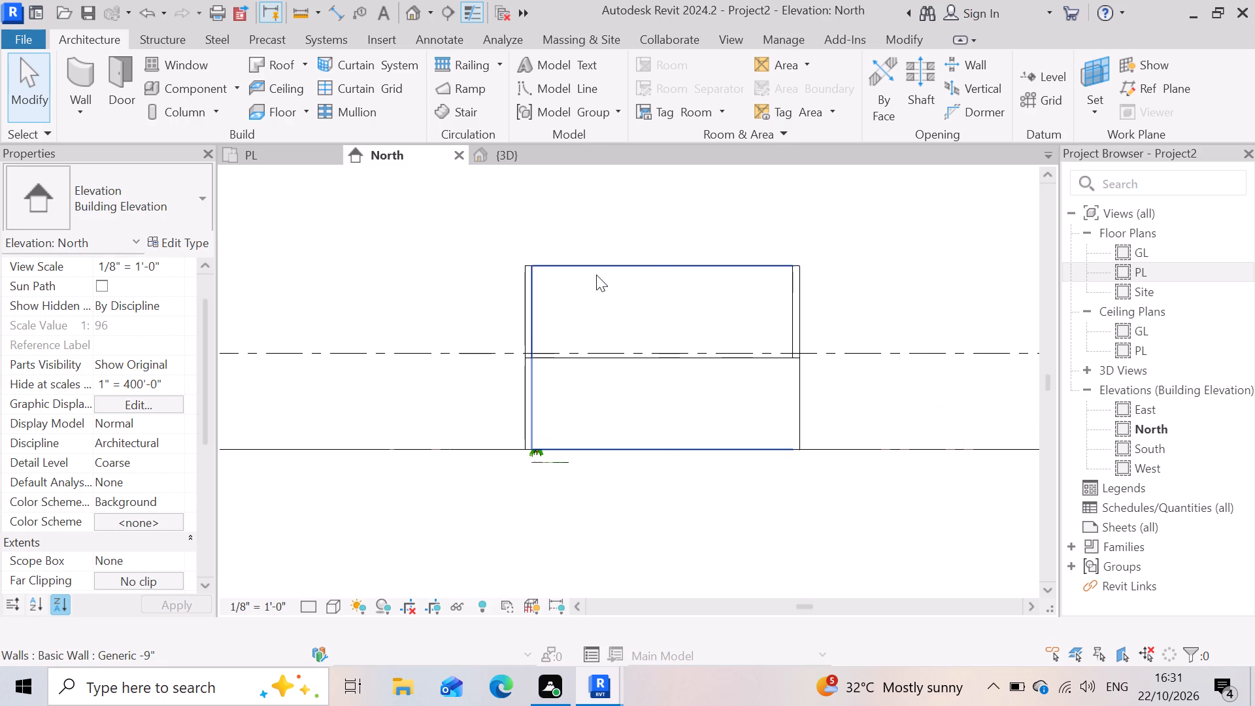
{"action": "left_click", "coordinate": [599, 267]}
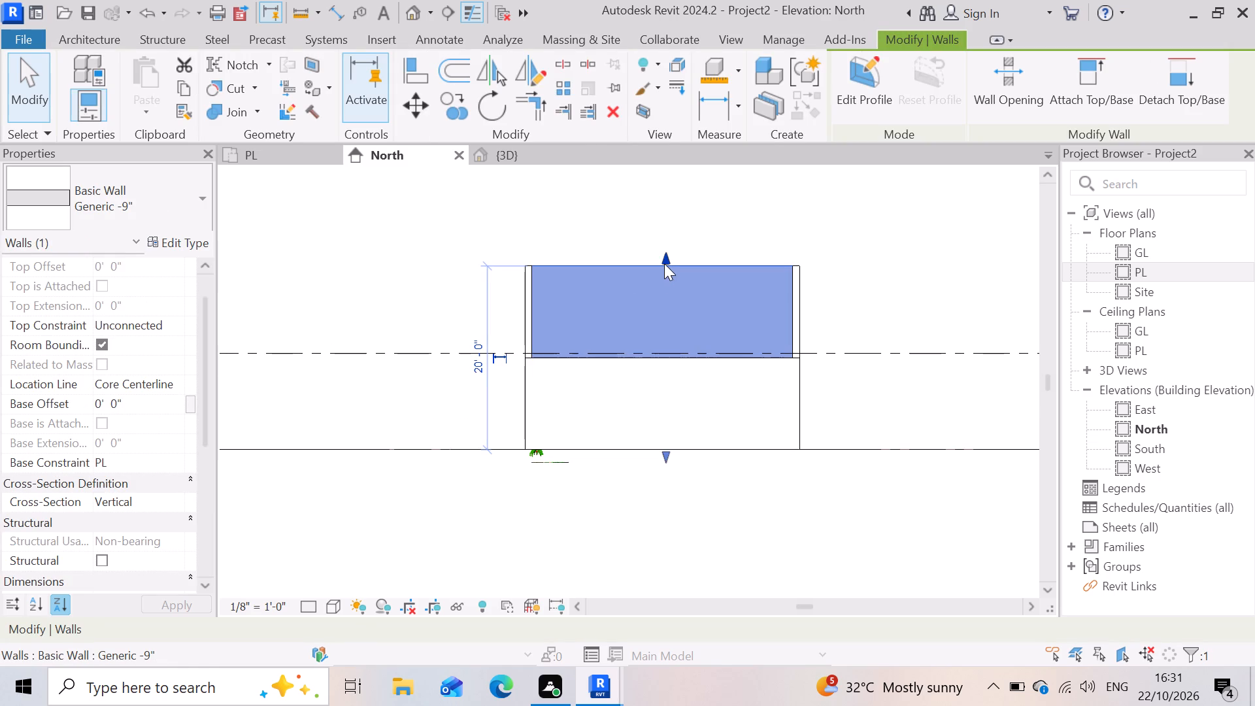
{"action": "left_click_drag", "start_coordinate": [664, 263], "coordinate": [688, 339]}
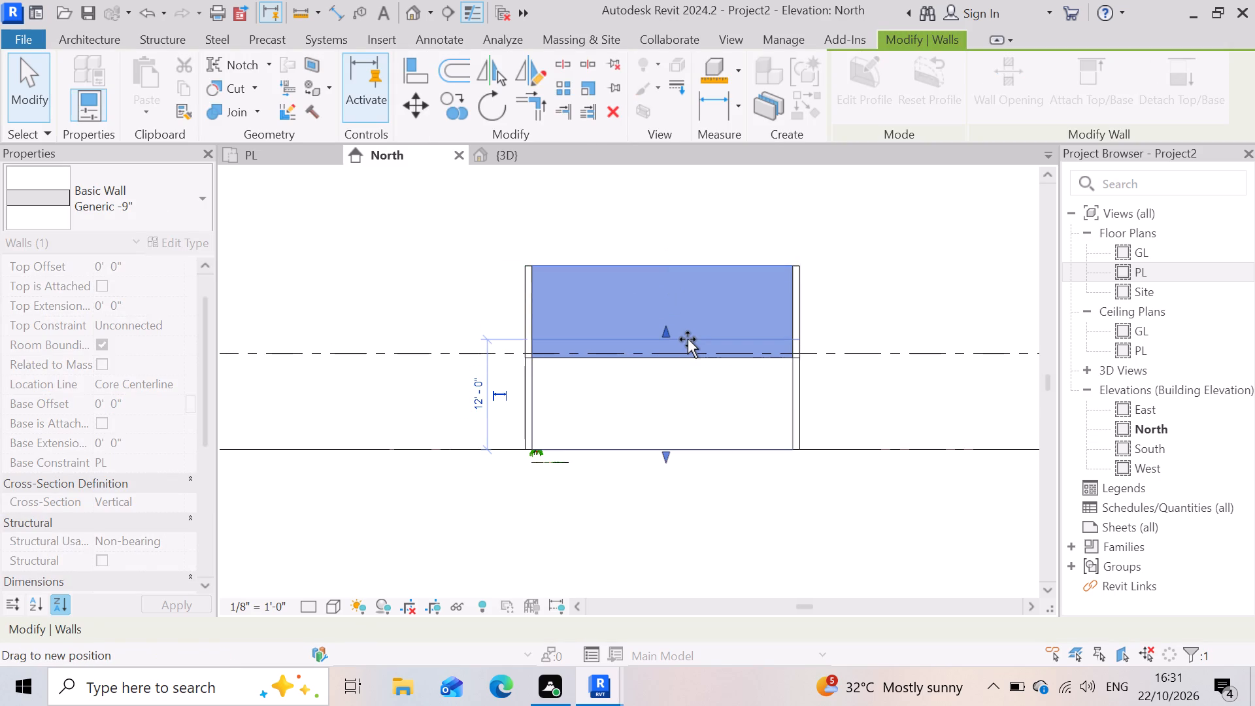
{"action": "left_click_drag", "start_coordinate": [688, 339], "coordinate": [694, 356]}
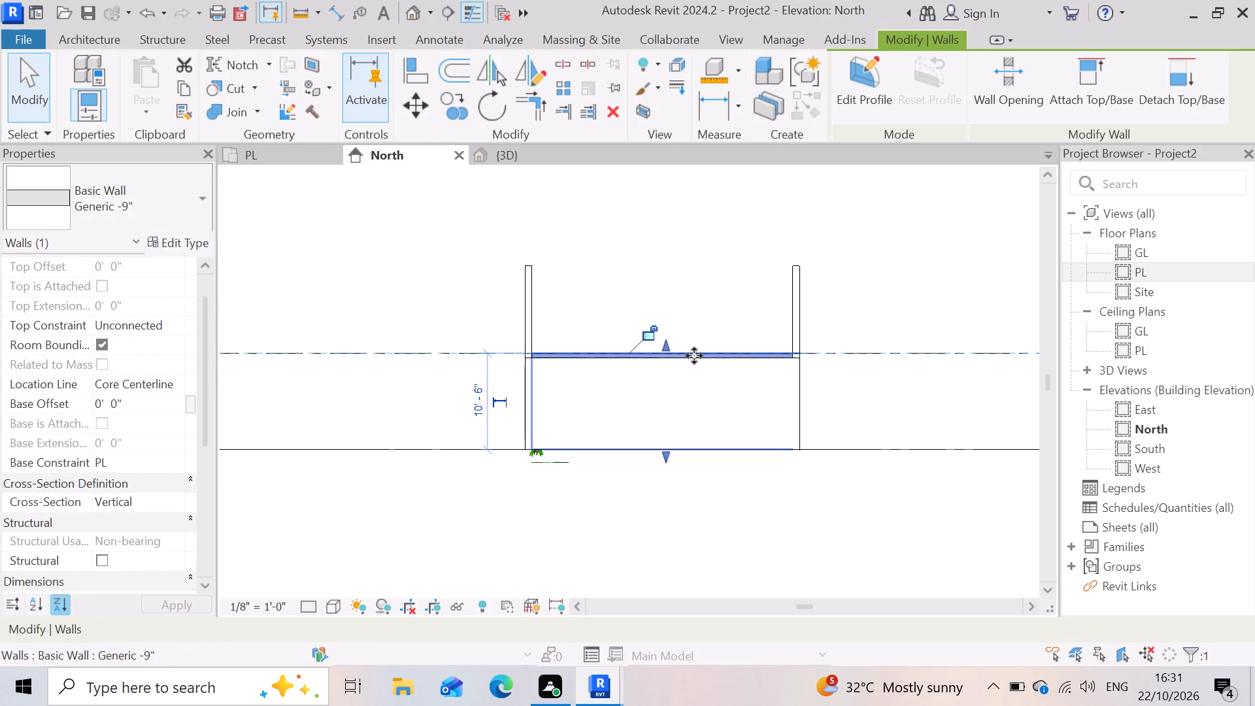
{"action": "left_click", "coordinate": [525, 314]}
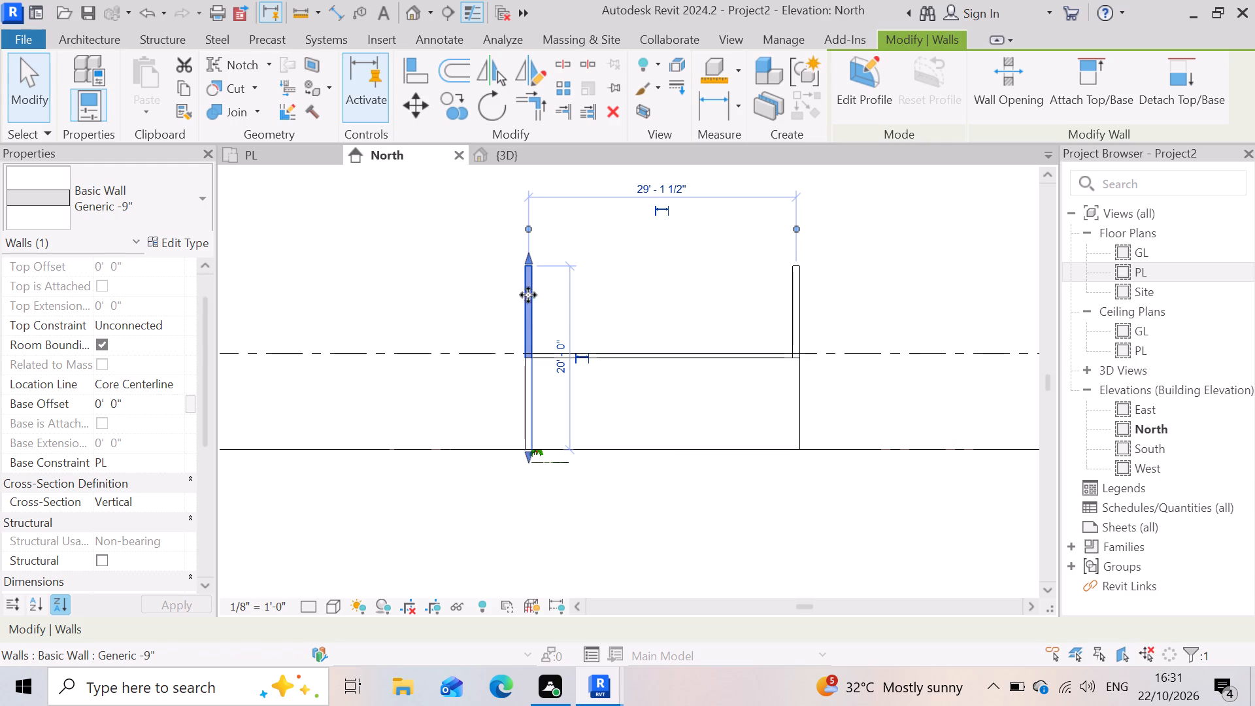
{"action": "left_click_drag", "start_coordinate": [531, 263], "coordinate": [537, 278]}
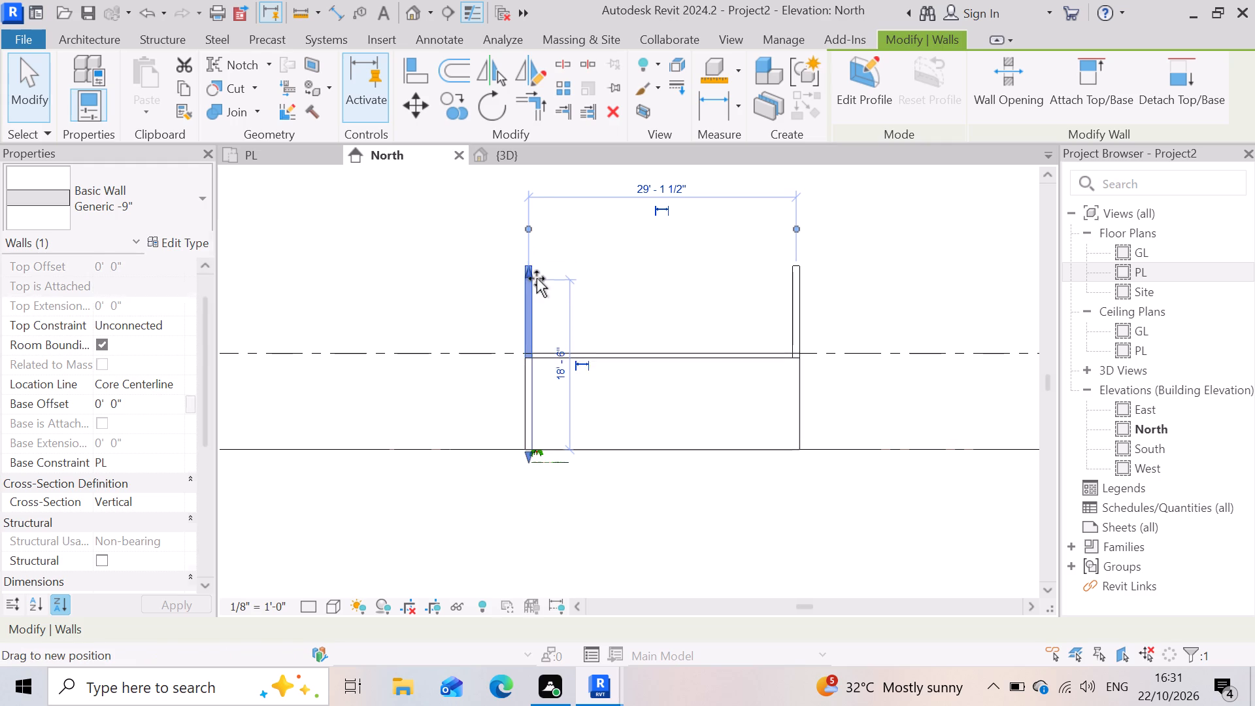
{"action": "left_click_drag", "start_coordinate": [537, 278], "coordinate": [540, 348]}
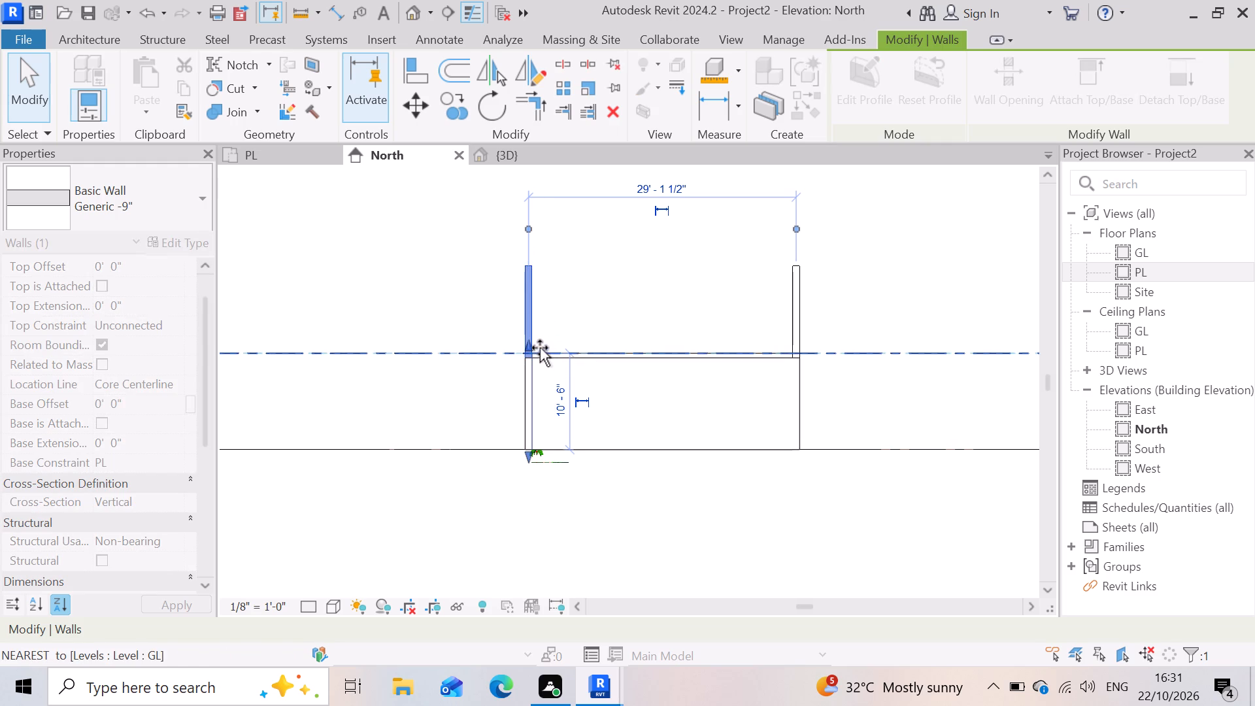
{"action": "left_click_drag", "start_coordinate": [540, 348], "coordinate": [540, 347]}
{"action": "left_click", "coordinate": [789, 310]}
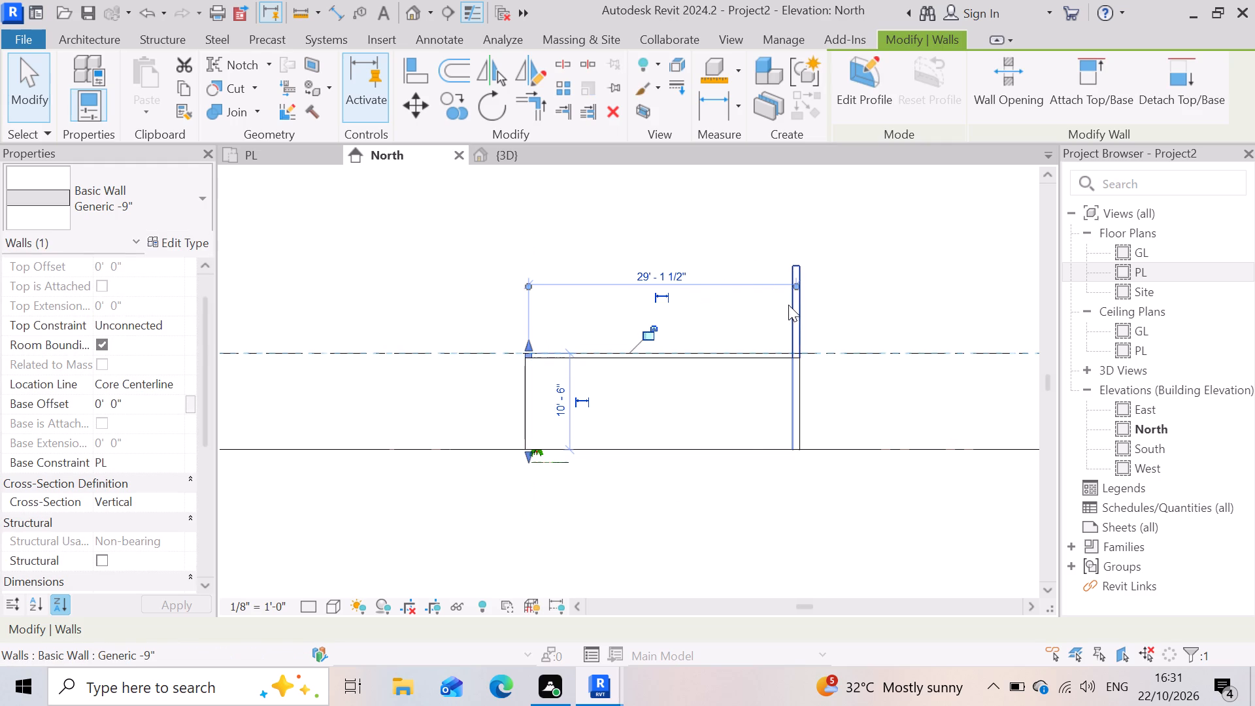
{"action": "left_click_drag", "start_coordinate": [797, 255], "coordinate": [801, 301]}
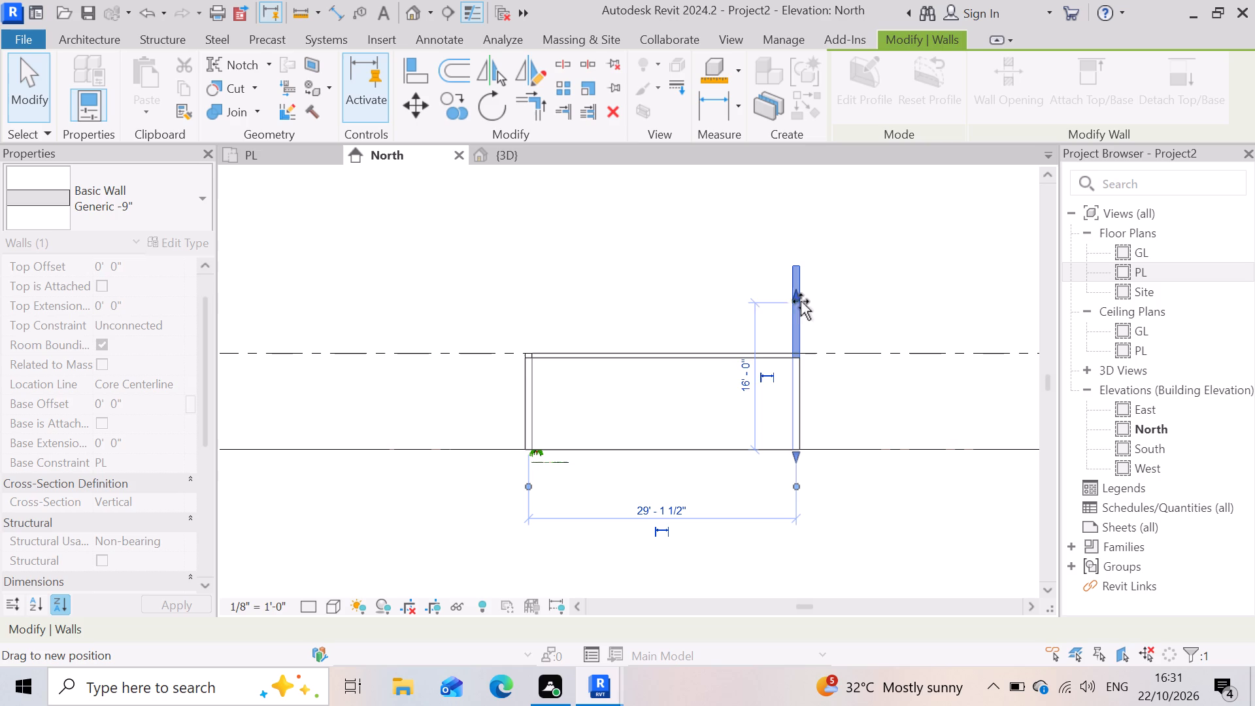
{"action": "left_click_drag", "start_coordinate": [801, 301], "coordinate": [805, 354]}
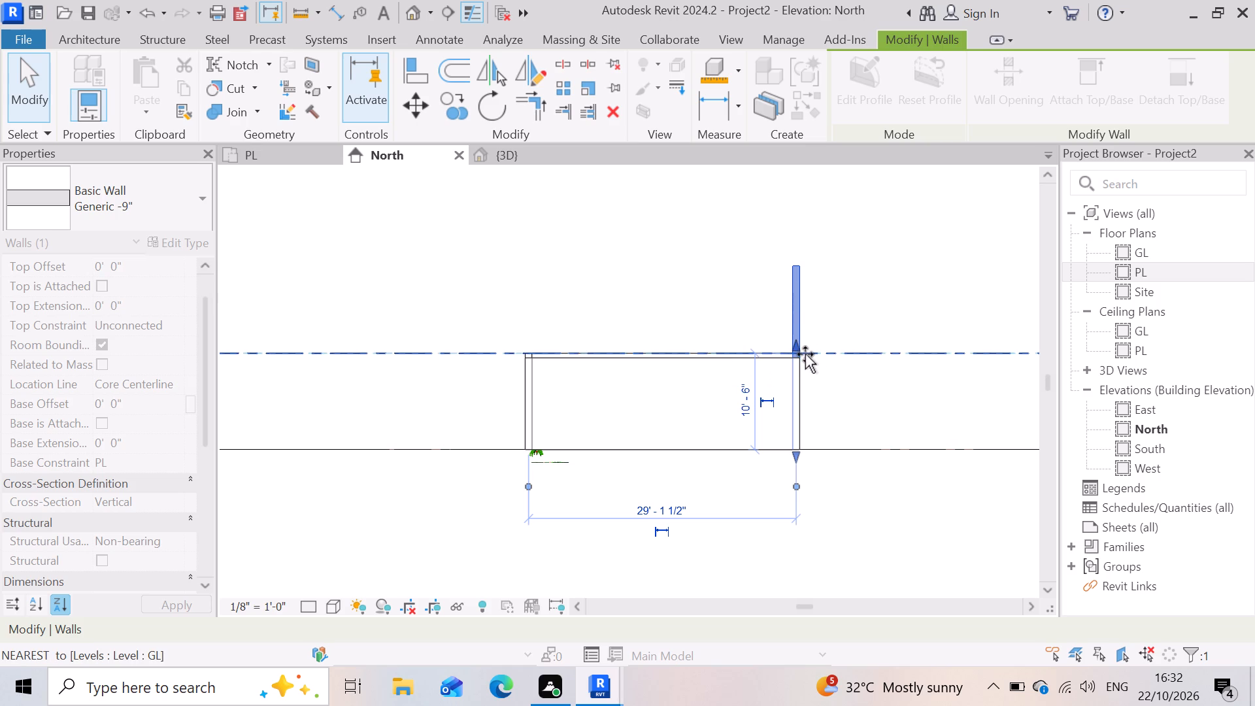
{"action": "left_click_drag", "start_coordinate": [805, 354], "coordinate": [801, 346]}
{"action": "scroll", "coordinate": [873, 291], "scroll_direction": "down", "scroll_amount": 3}
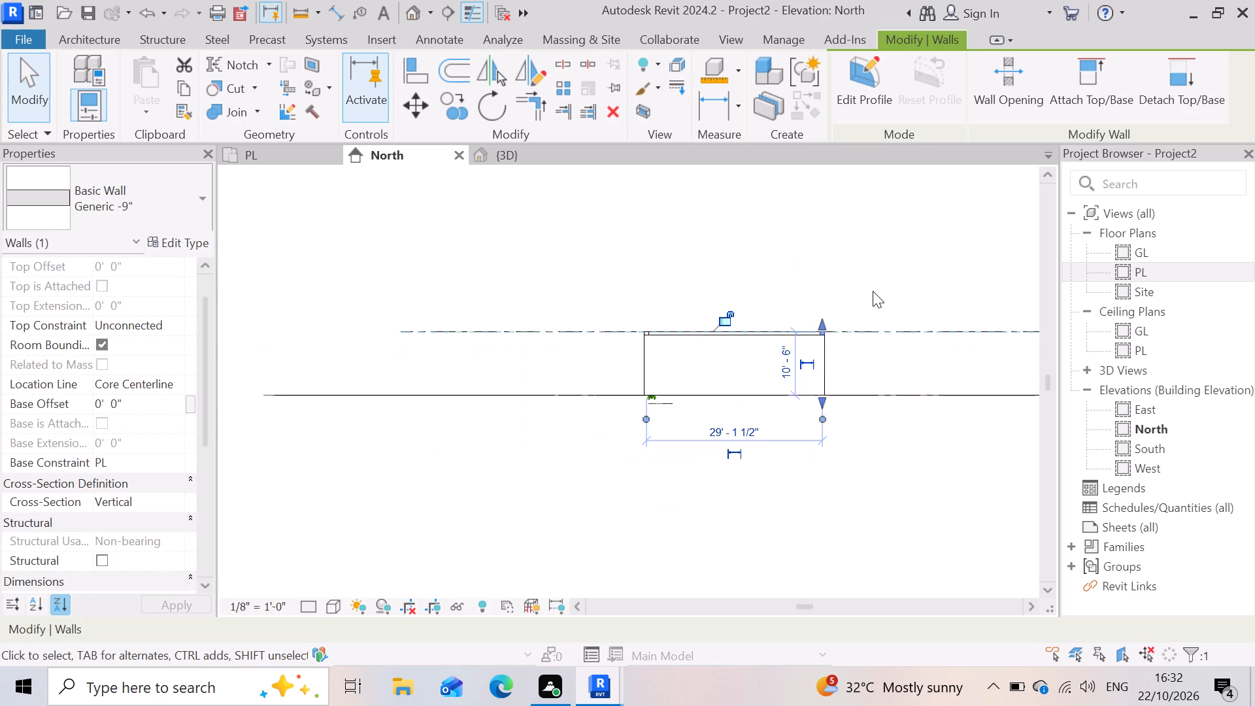
{"action": "left_click", "coordinate": [569, 492]}
Examine the outer walls' top edges against level GL in the North elevation, and their heights in the default 3D view.
{"action": "scroll", "coordinate": [858, 320], "scroll_direction": "up", "scroll_amount": 5}
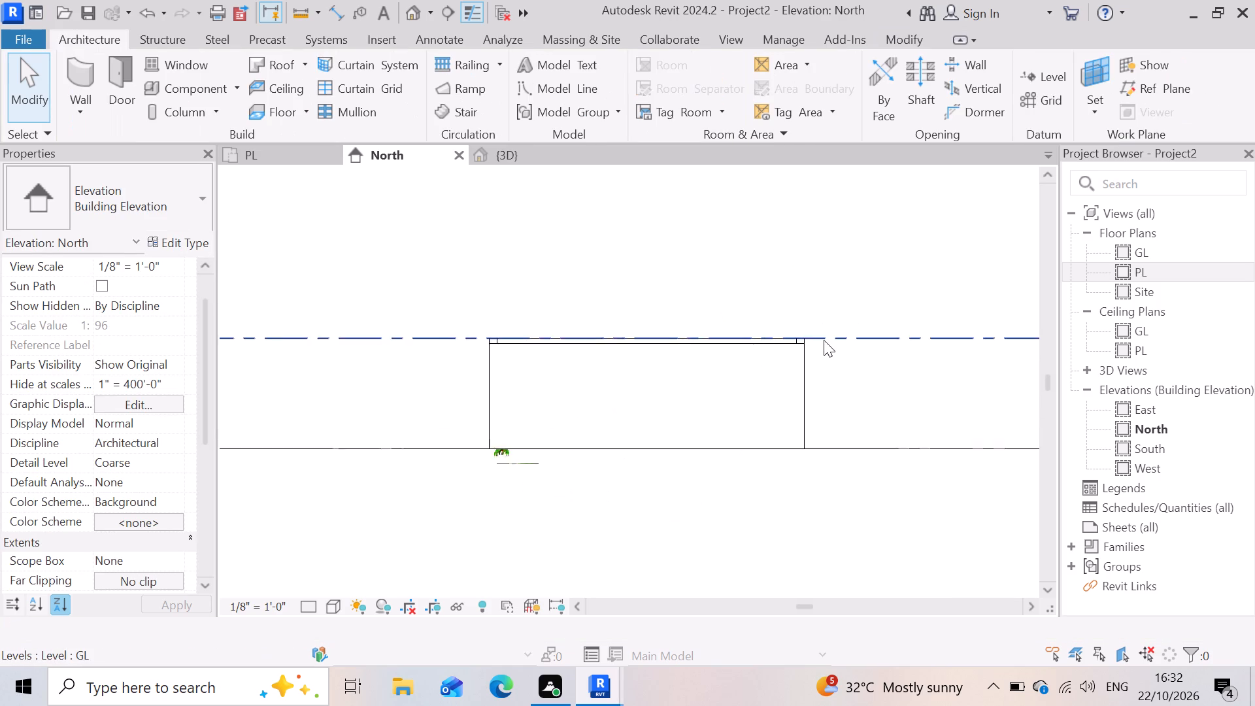
{"action": "scroll", "coordinate": [824, 340], "scroll_direction": "up", "scroll_amount": 1}
{"action": "scroll", "coordinate": [484, 382], "scroll_direction": "up", "scroll_amount": 3}
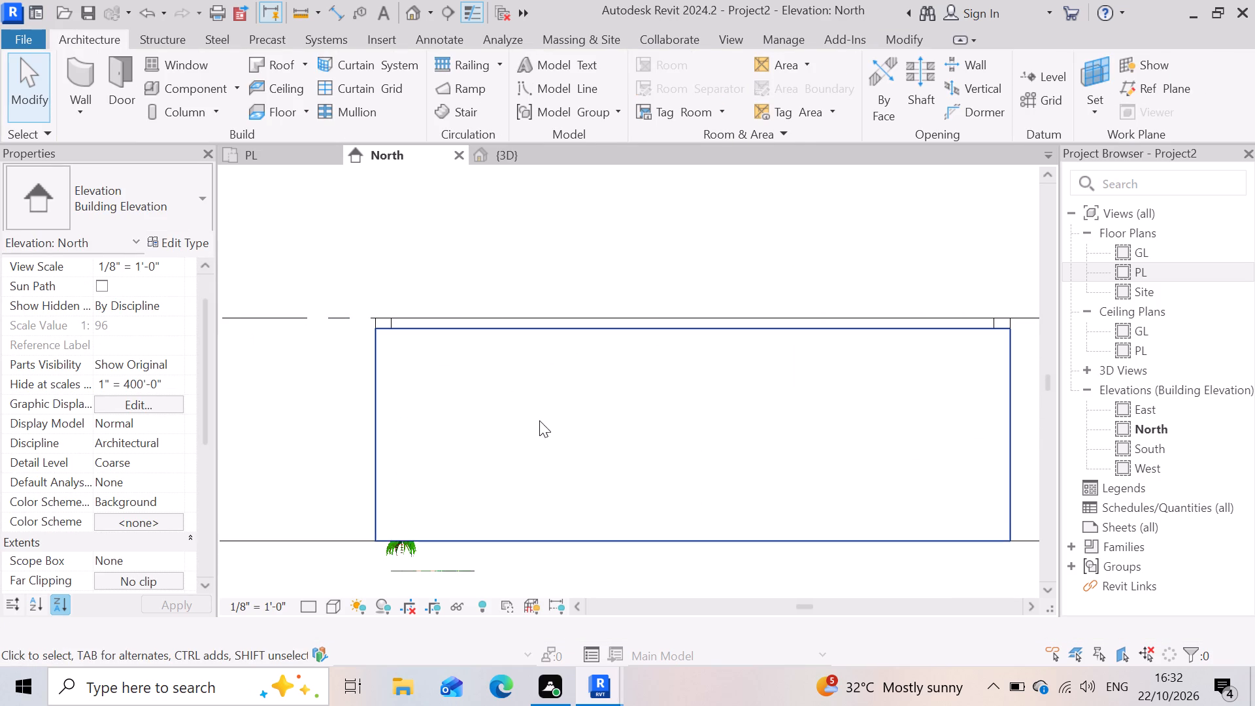
{"action": "left_click", "coordinate": [550, 163]}
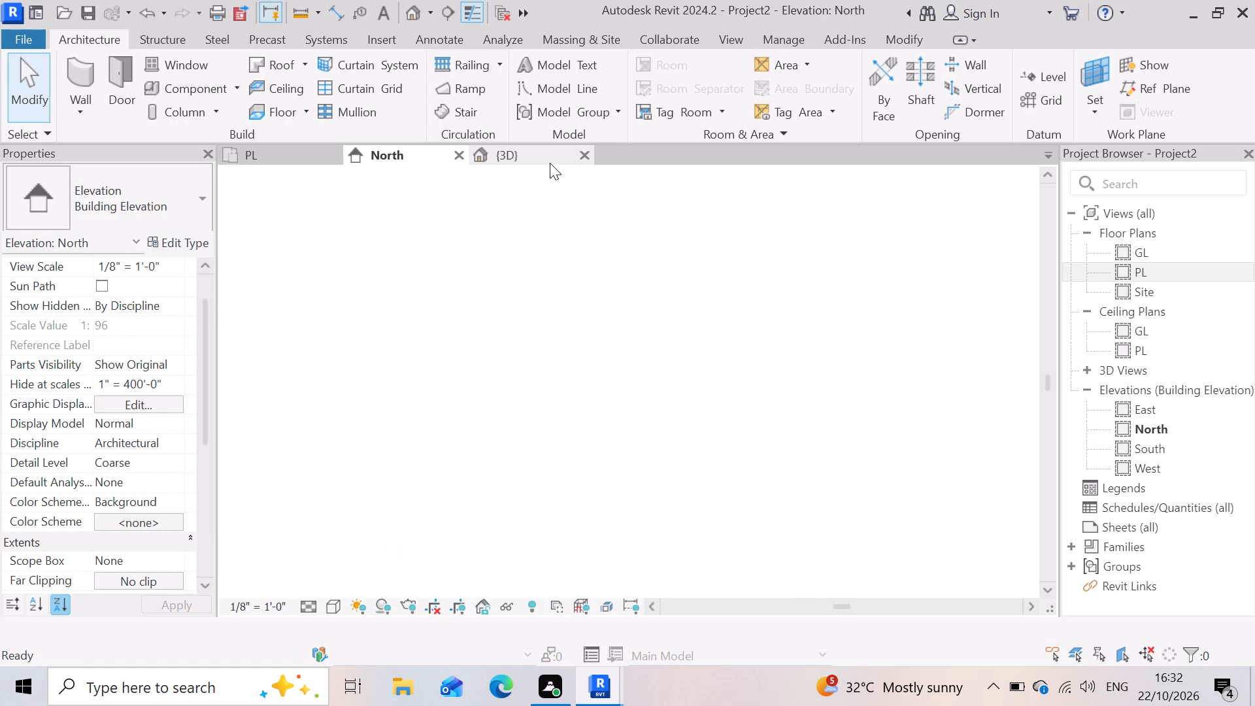
{"action": "scroll", "coordinate": [614, 479], "scroll_direction": "up", "scroll_amount": 3}
{"action": "scroll", "coordinate": [694, 490], "scroll_direction": "down", "scroll_amount": 1}
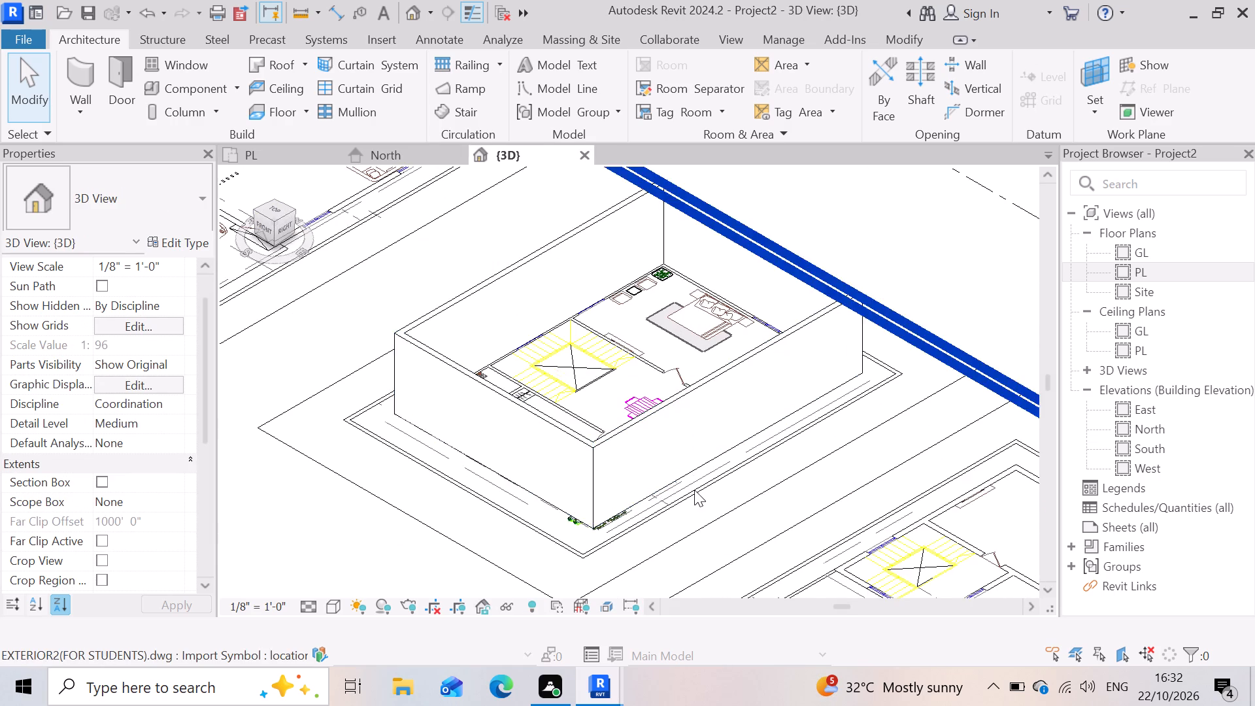
{"action": "scroll", "coordinate": [694, 490], "scroll_direction": "down", "scroll_amount": 2}
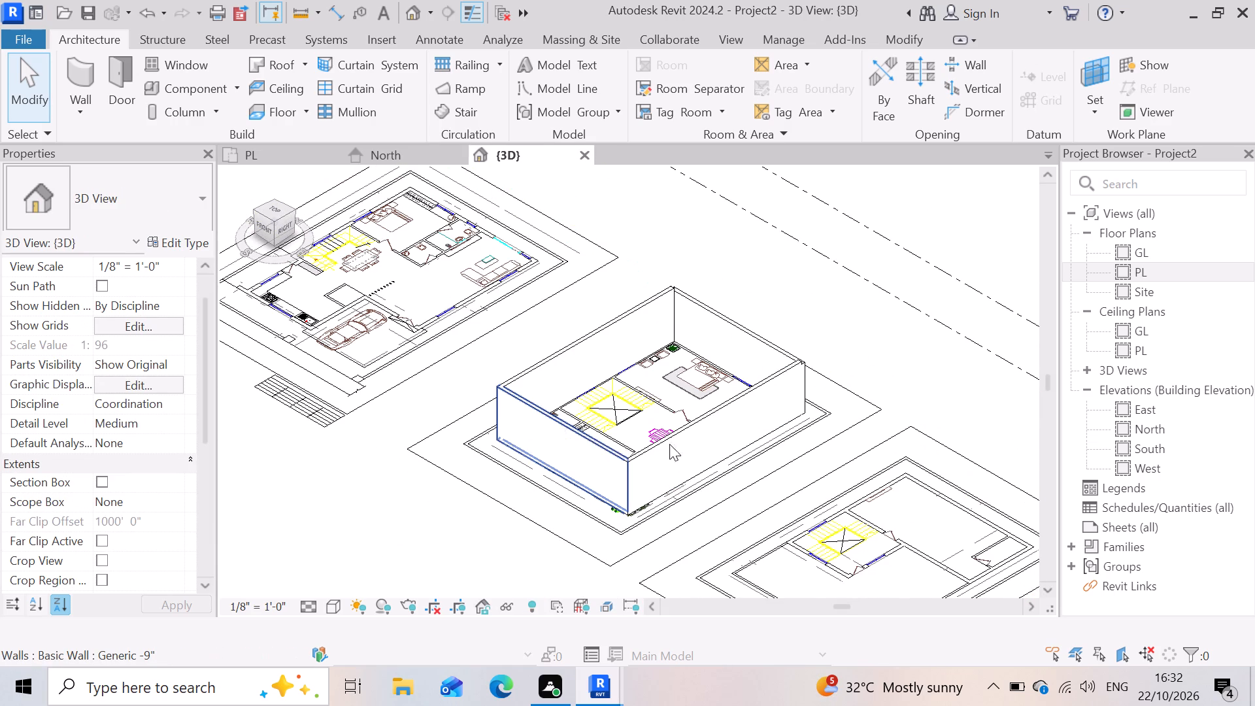
{"action": "scroll", "coordinate": [581, 377], "scroll_direction": "up", "scroll_amount": 3}
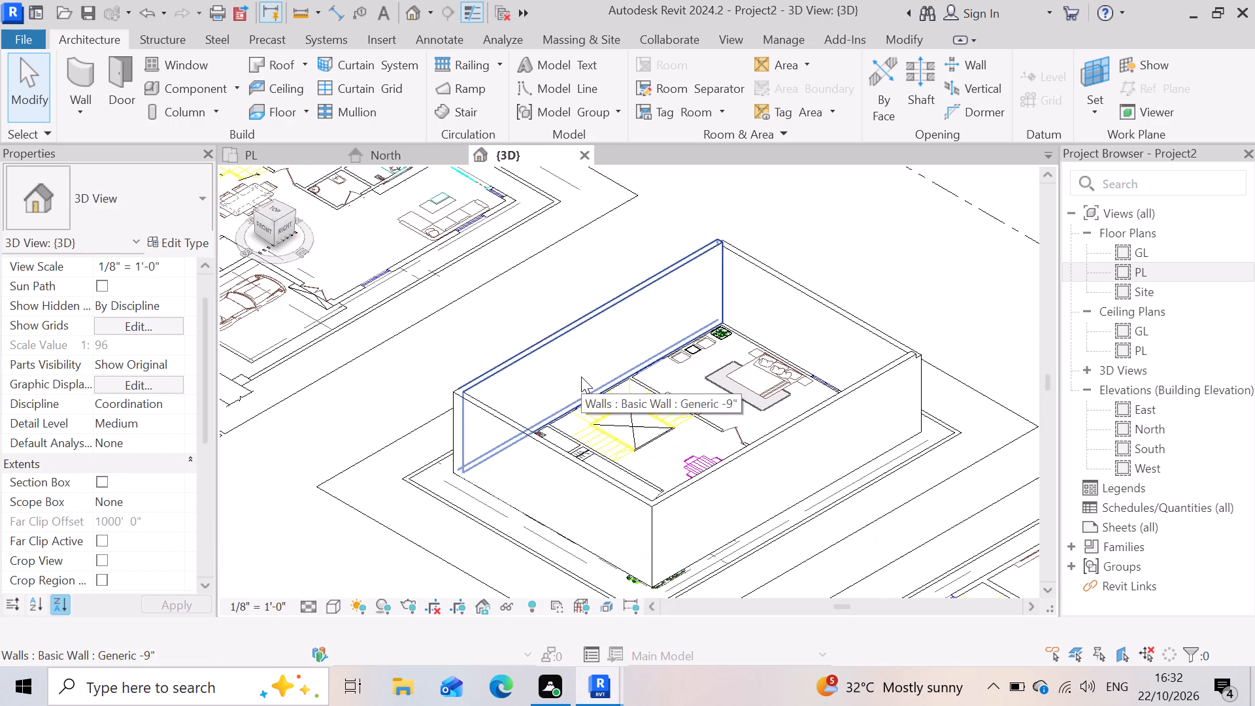
{"action": "left_click", "coordinate": [574, 375]}
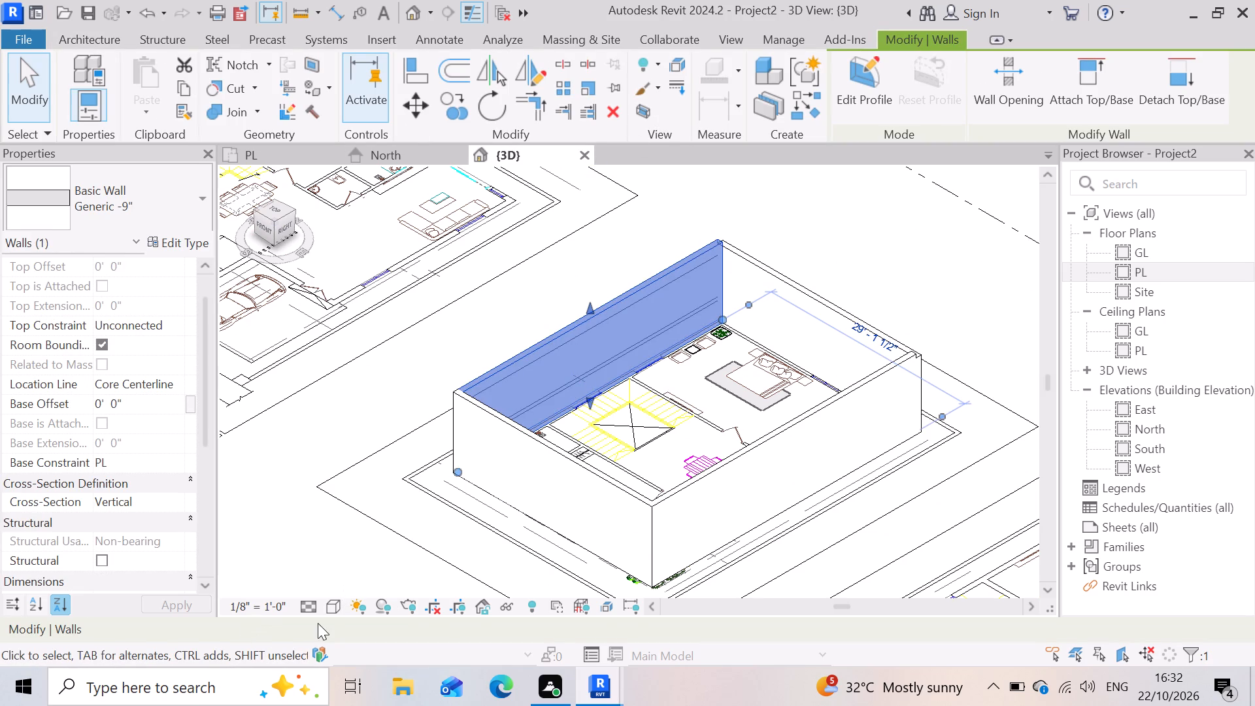
Change the 3D view's visual style to show the wall faces solid with shading.
{"action": "left_click", "coordinate": [329, 611]}
{"action": "left_click", "coordinate": [402, 592]}
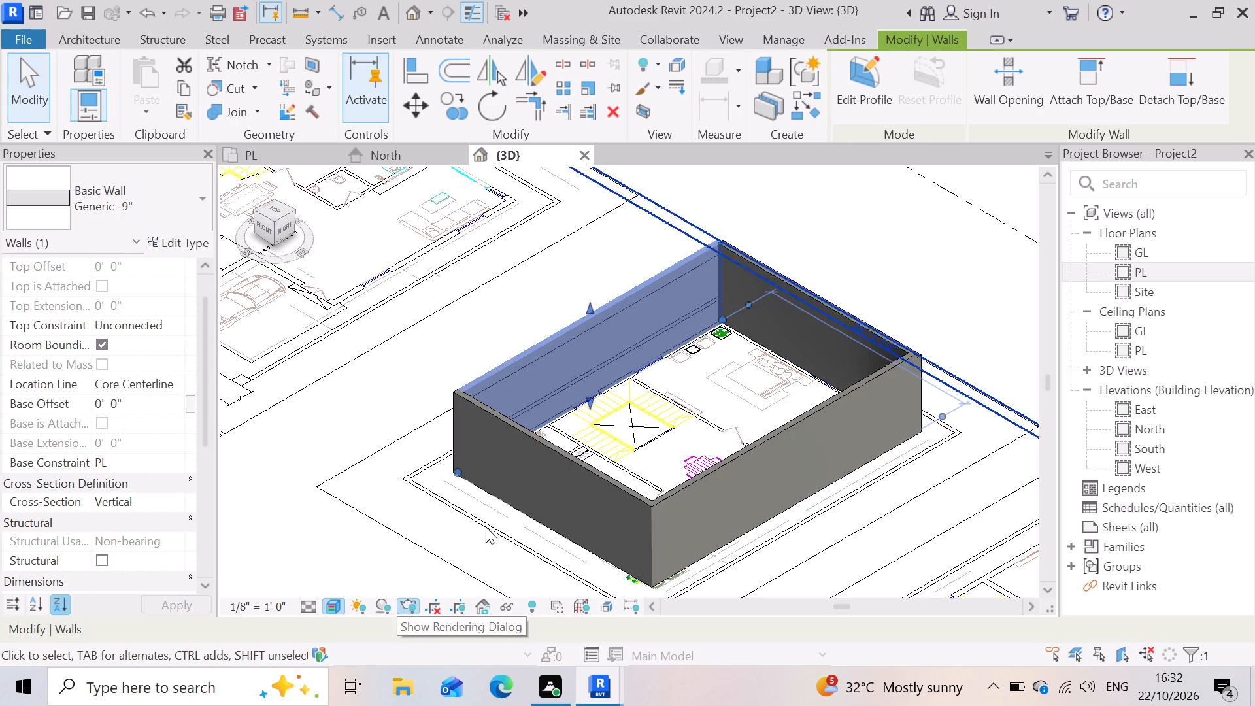
{"action": "scroll", "coordinate": [559, 456], "scroll_direction": "up", "scroll_amount": 2}
{"action": "scroll", "coordinate": [371, 256], "scroll_direction": "down", "scroll_amount": 3}
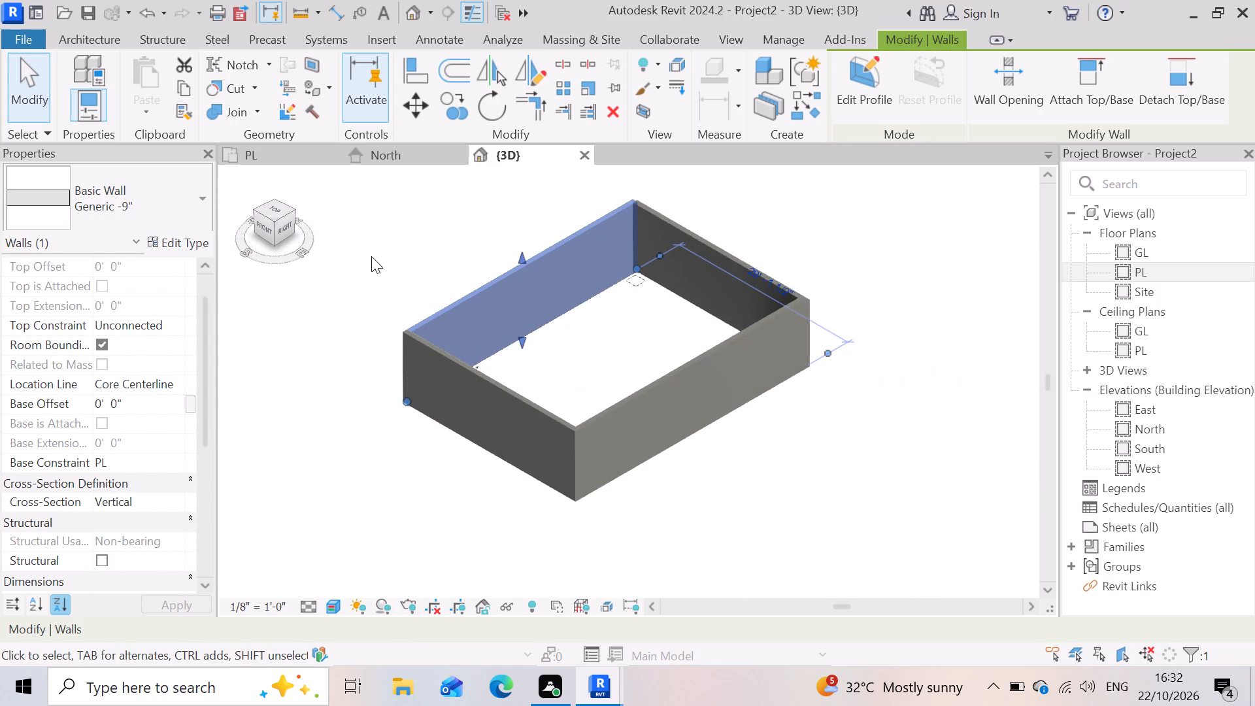
{"action": "left_click", "coordinate": [264, 443]}
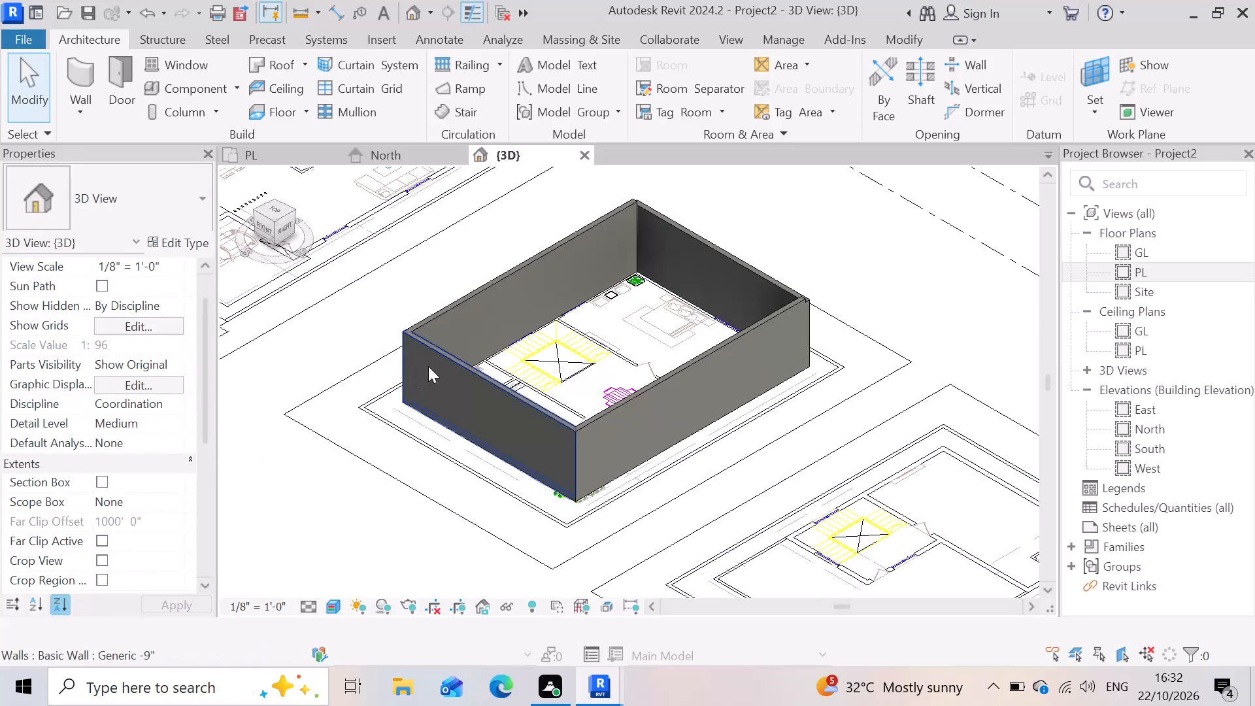
Constrain the front wall's top up to level GL with a top offset of -6" in the 3D view.
{"action": "left_click", "coordinate": [428, 366]}
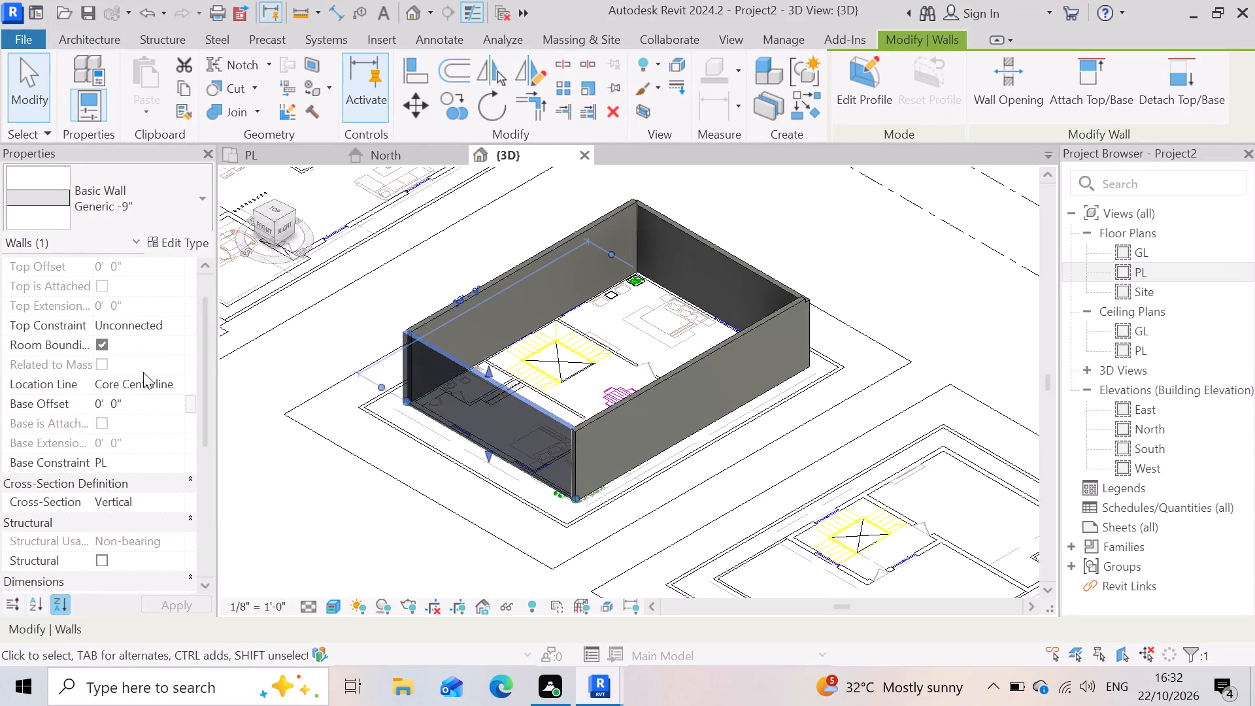
{"action": "left_click", "coordinate": [161, 325]}
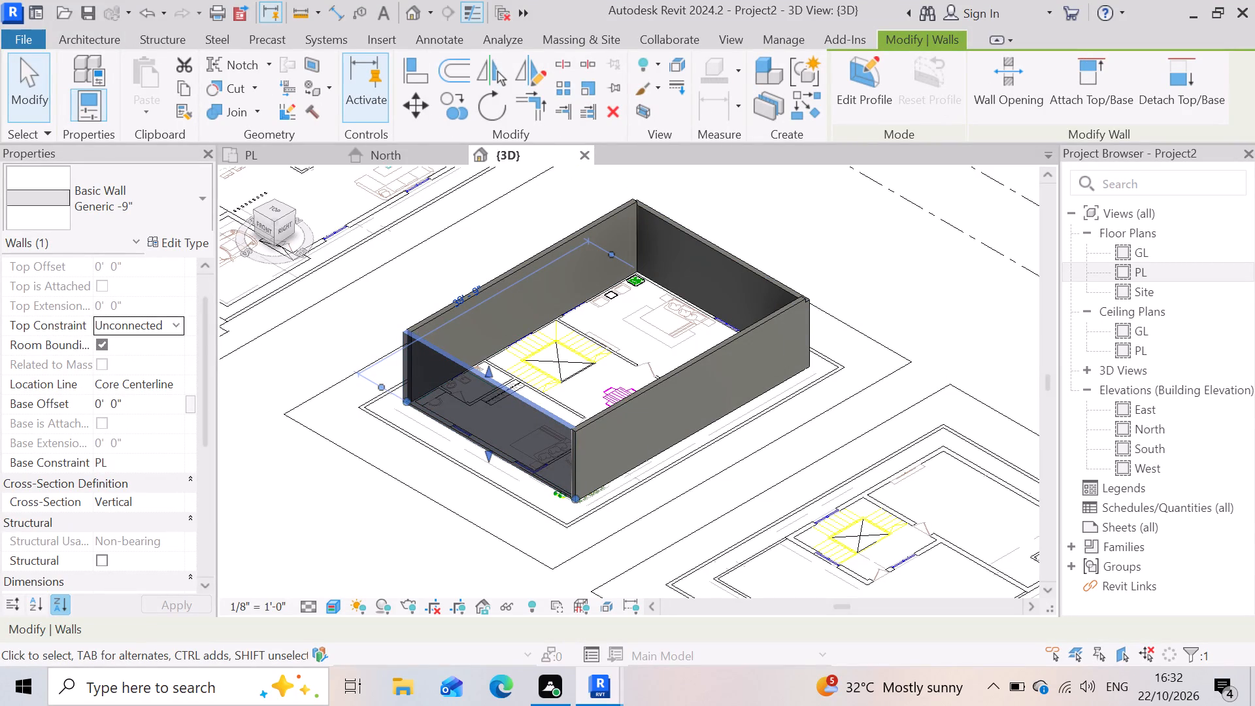
{"action": "left_click", "coordinate": [177, 326]}
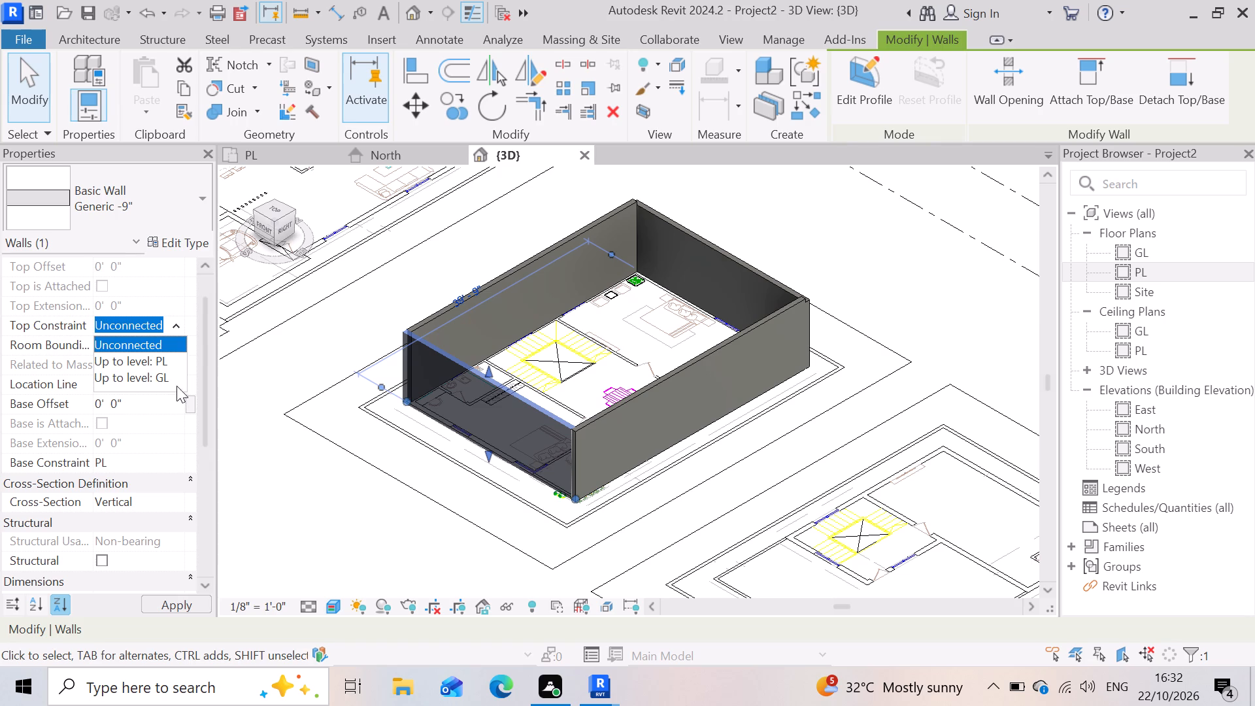
{"action": "left_click", "coordinate": [172, 378]}
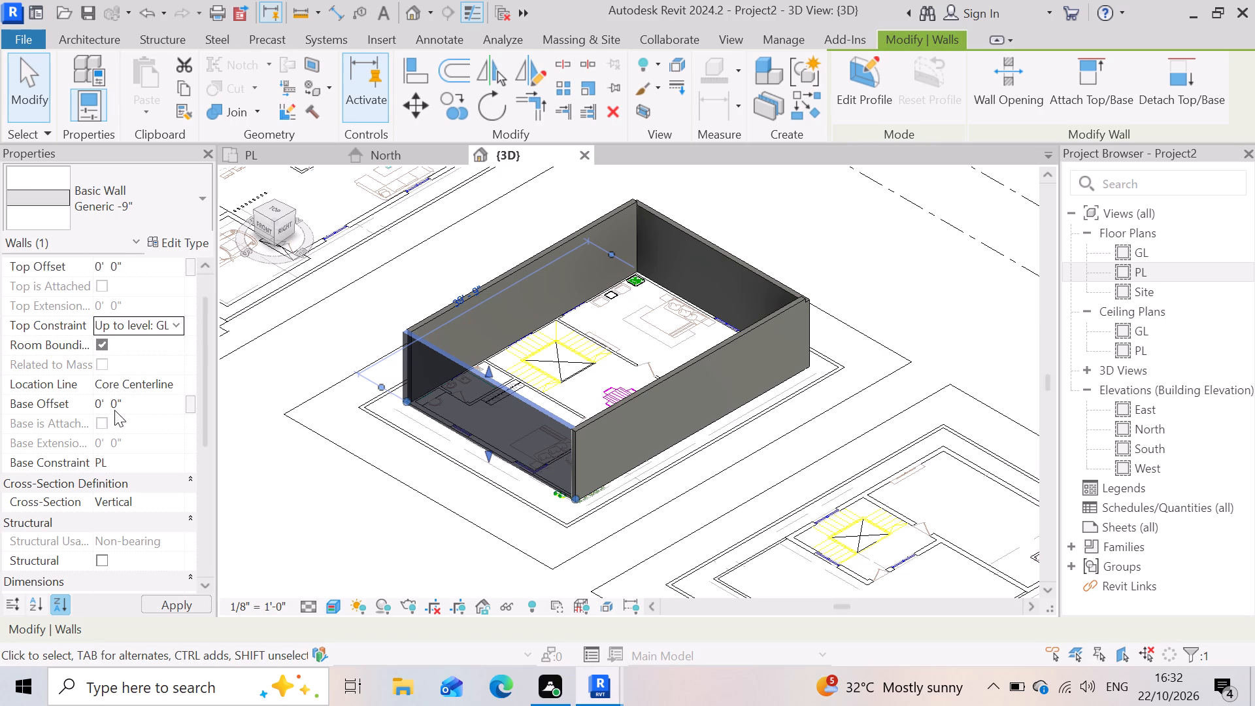
{"action": "left_click", "coordinate": [144, 269]}
{"action": "left_click_drag", "start_coordinate": [145, 267], "coordinate": [40, 276]}
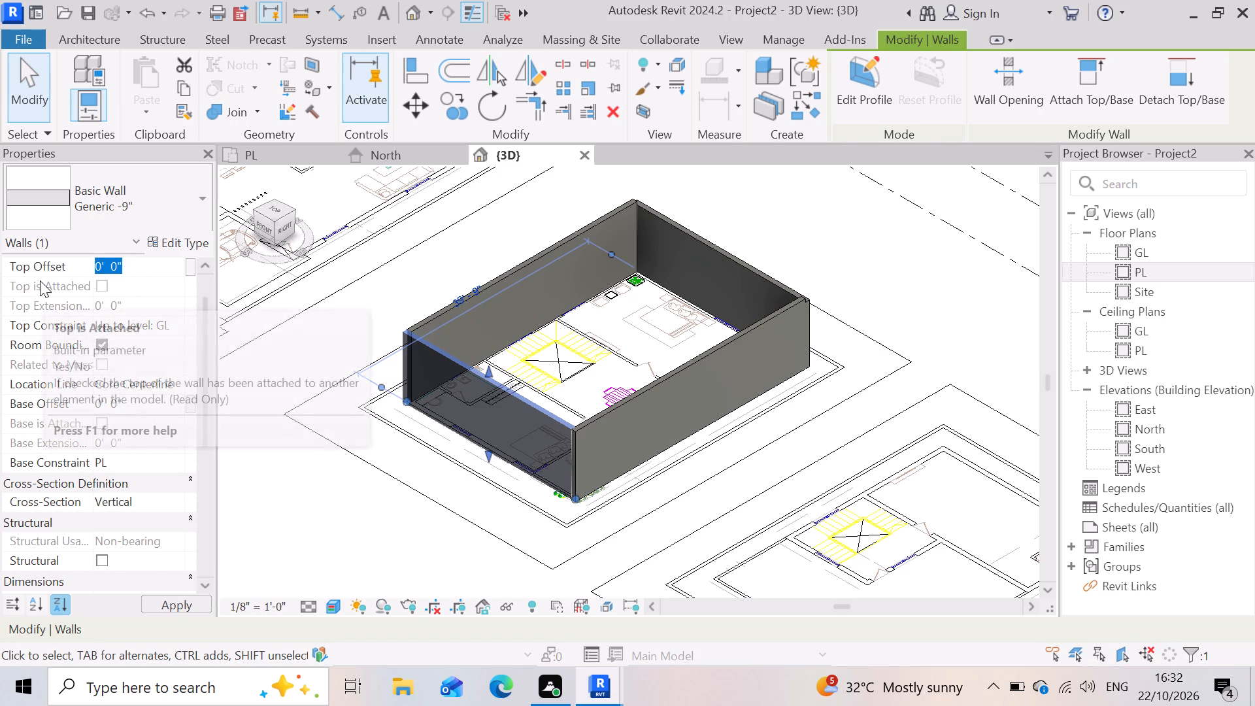
{"action": "key", "text": "minus"}
{"action": "key", "text": "6"}
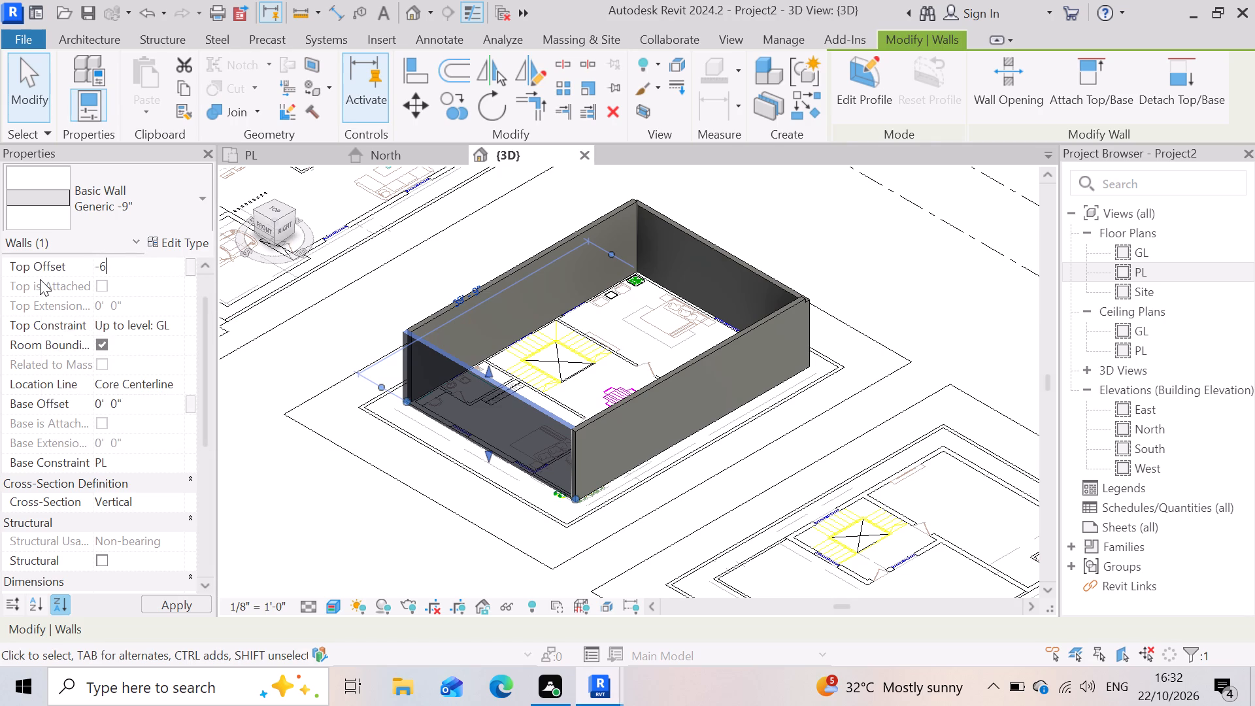
{"action": "key", "text": "shift+quotedbl"}
{"action": "key", "text": "Return"}
{"action": "left_click", "coordinate": [365, 496]}
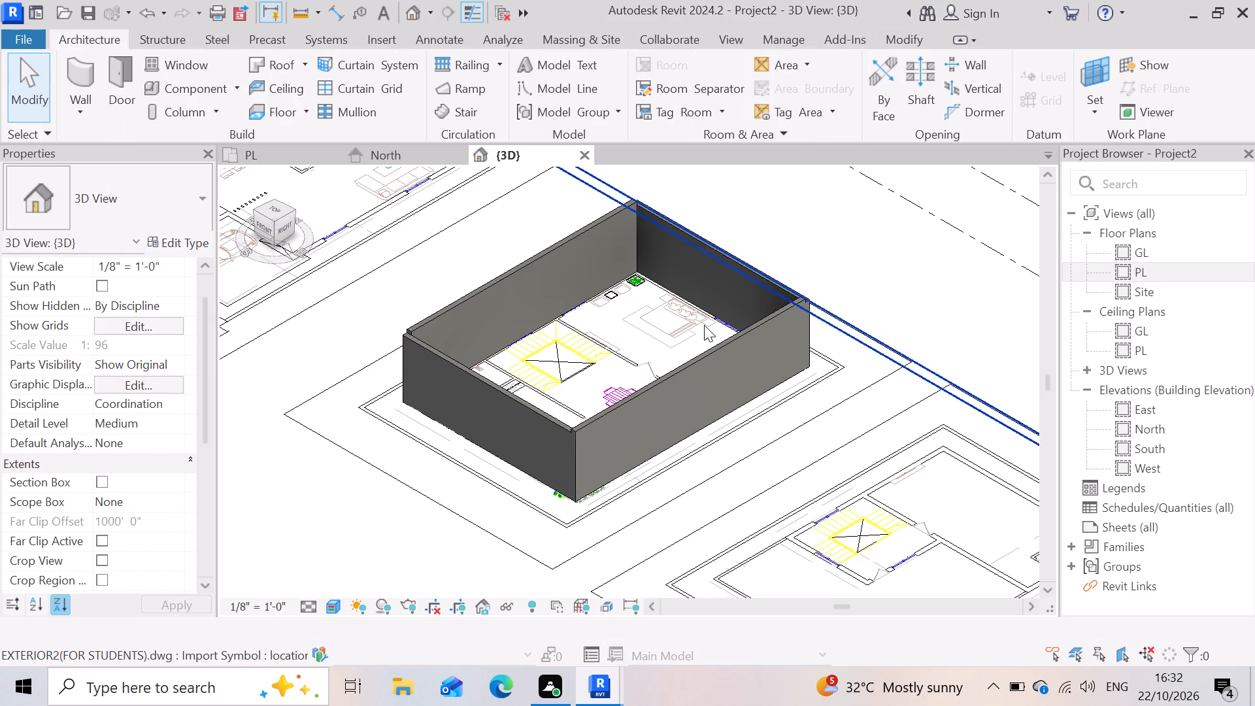
Examine the top corner where the front wall meets the left wall in the 3D view.
{"action": "scroll", "coordinate": [694, 263], "scroll_direction": "up", "scroll_amount": 4}
{"action": "scroll", "coordinate": [729, 477], "scroll_direction": "down", "scroll_amount": 3}
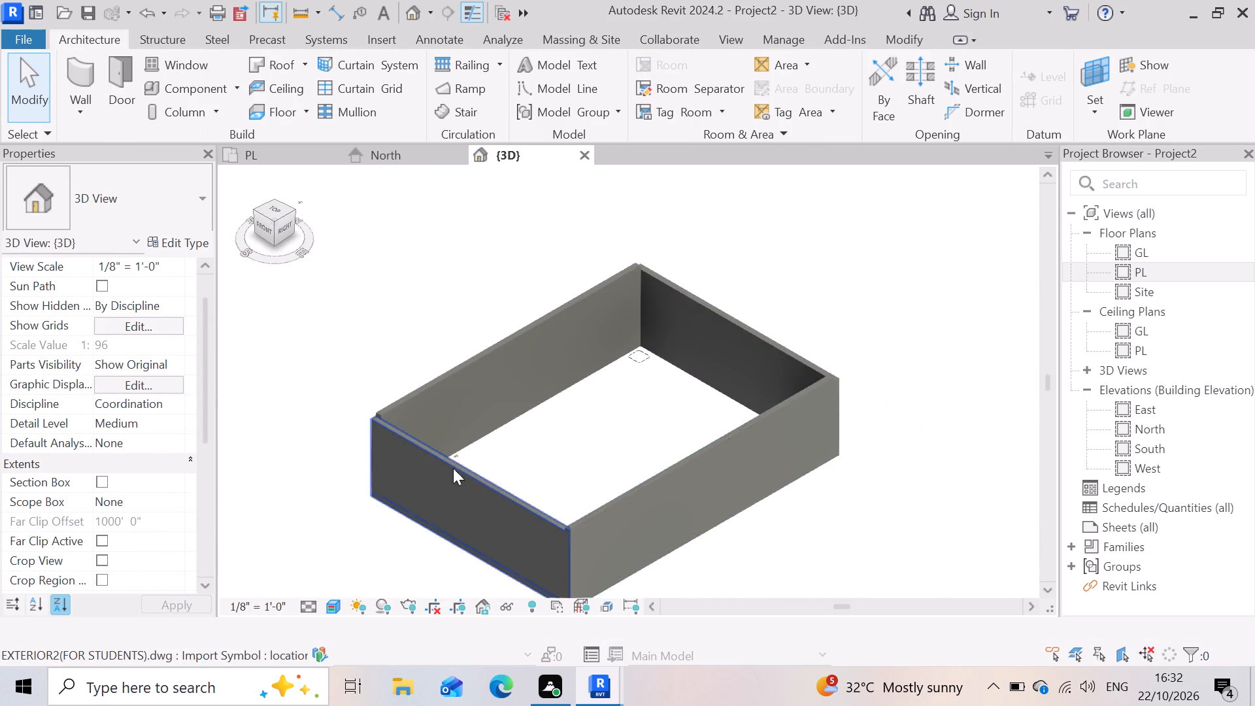
{"action": "scroll", "coordinate": [384, 447], "scroll_direction": "up", "scroll_amount": 14}
{"action": "scroll", "coordinate": [410, 395], "scroll_direction": "up", "scroll_amount": 3}
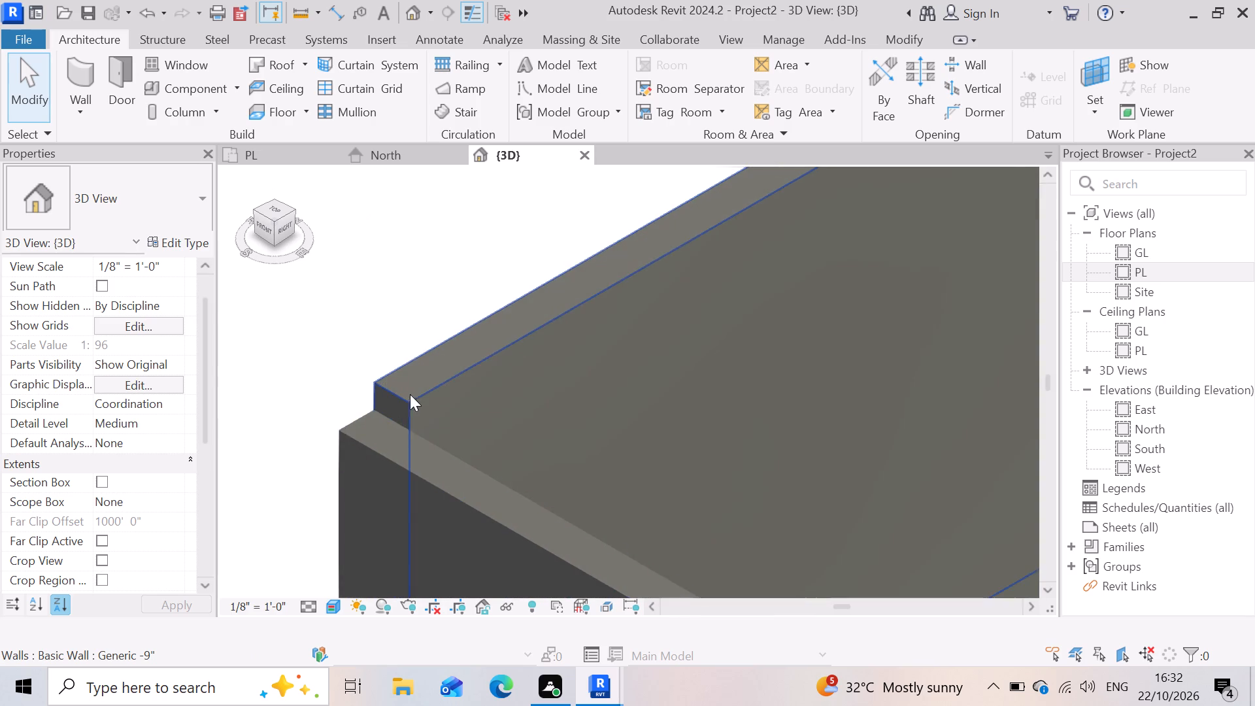
{"action": "scroll", "coordinate": [331, 415], "scroll_direction": "down", "scroll_amount": 4}
{"action": "scroll", "coordinate": [555, 350], "scroll_direction": "down", "scroll_amount": 3}
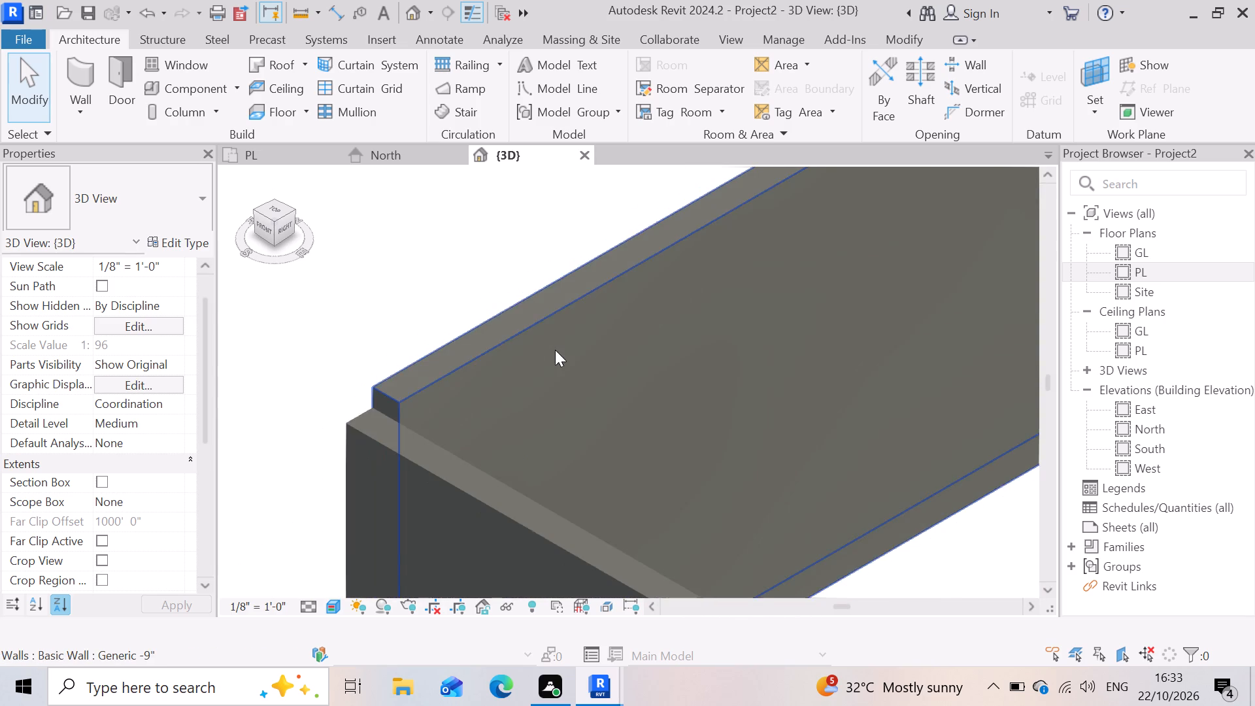
{"action": "scroll", "coordinate": [381, 360], "scroll_direction": "down", "scroll_amount": 7}
{"action": "scroll", "coordinate": [526, 471], "scroll_direction": "down", "scroll_amount": 3}
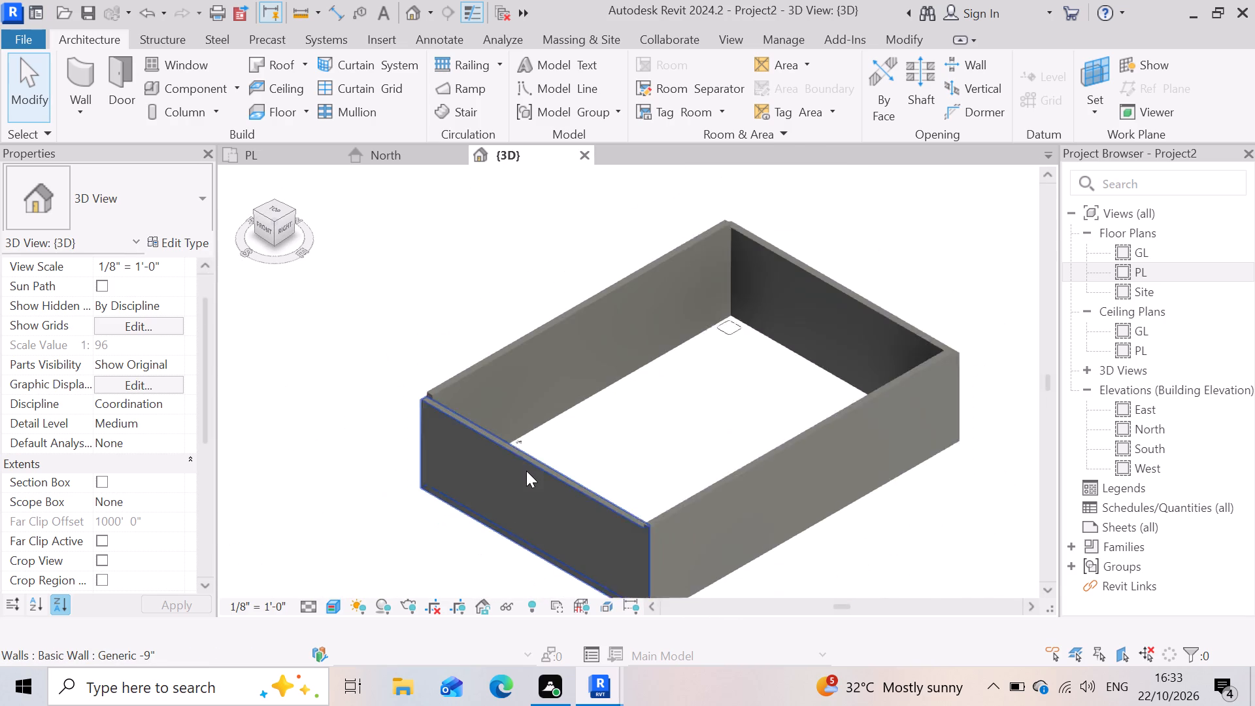
Use Trim/Extend to Corner on the front and left outer walls, and on the right and back outer walls.
{"action": "left_click", "coordinate": [569, 91]}
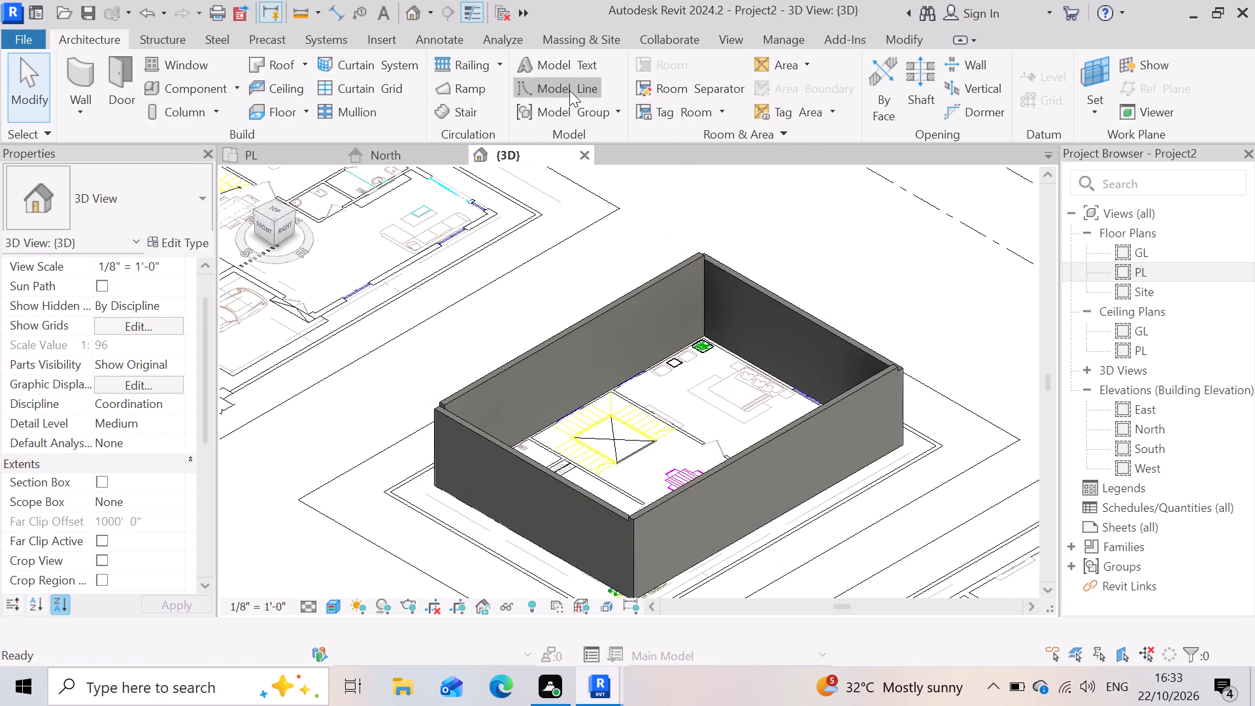
{"action": "left_click", "coordinate": [522, 114]}
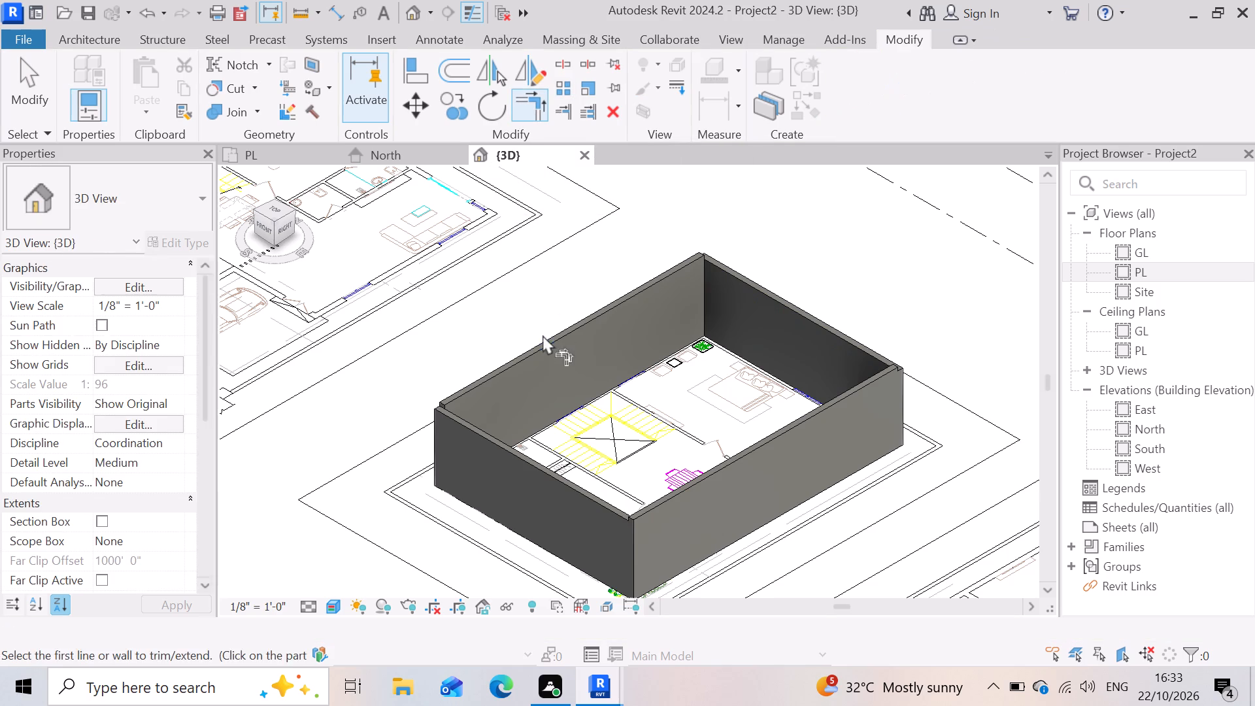
{"action": "left_click", "coordinate": [474, 495]}
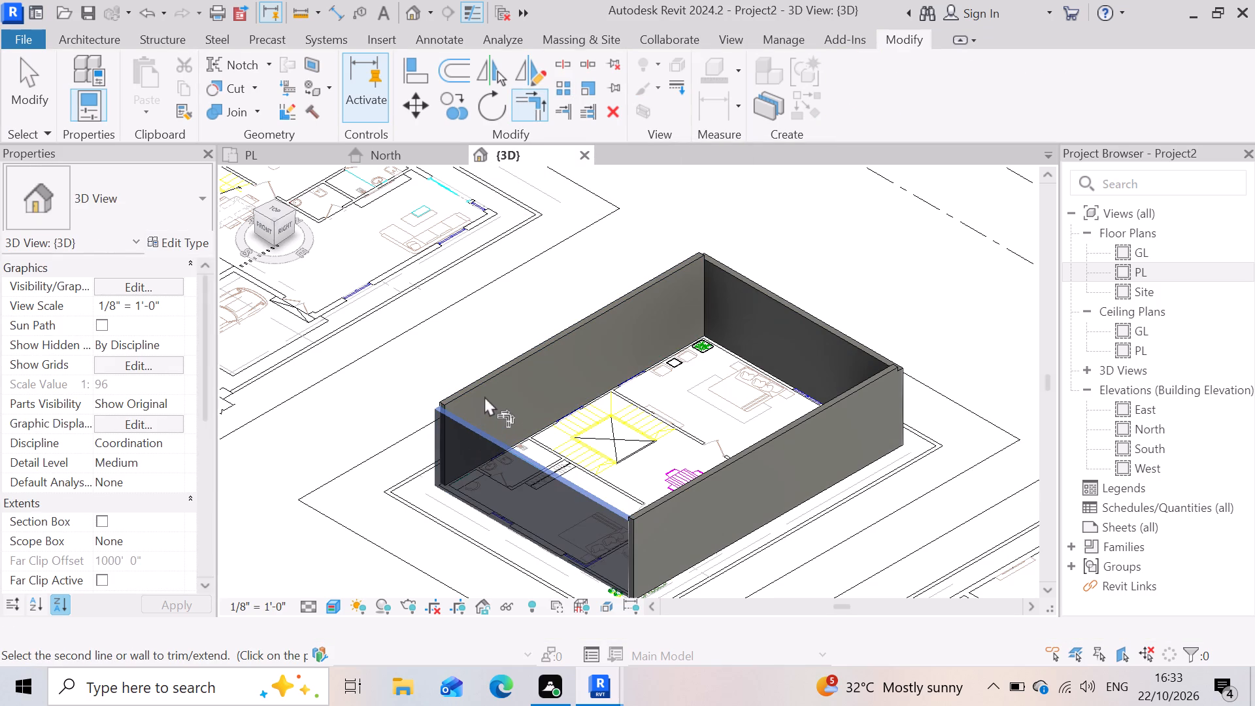
{"action": "left_click", "coordinate": [484, 395]}
{"action": "left_click", "coordinate": [698, 502]}
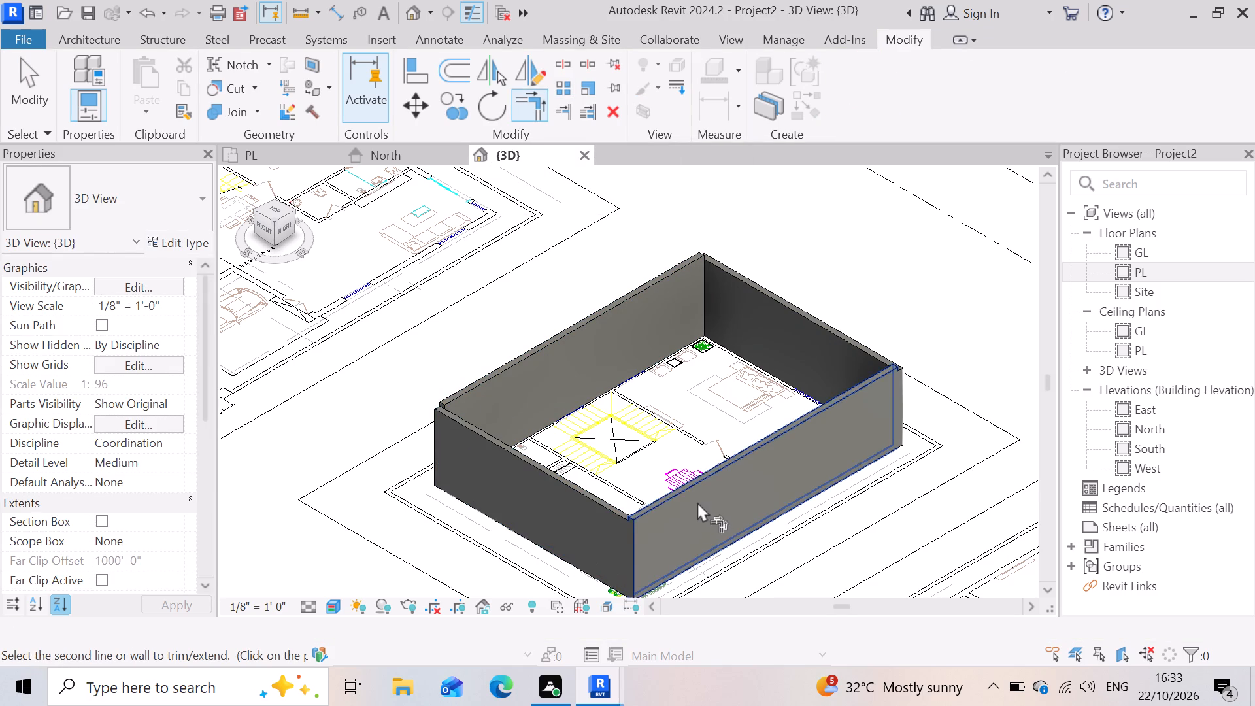
{"action": "left_click", "coordinate": [858, 334]}
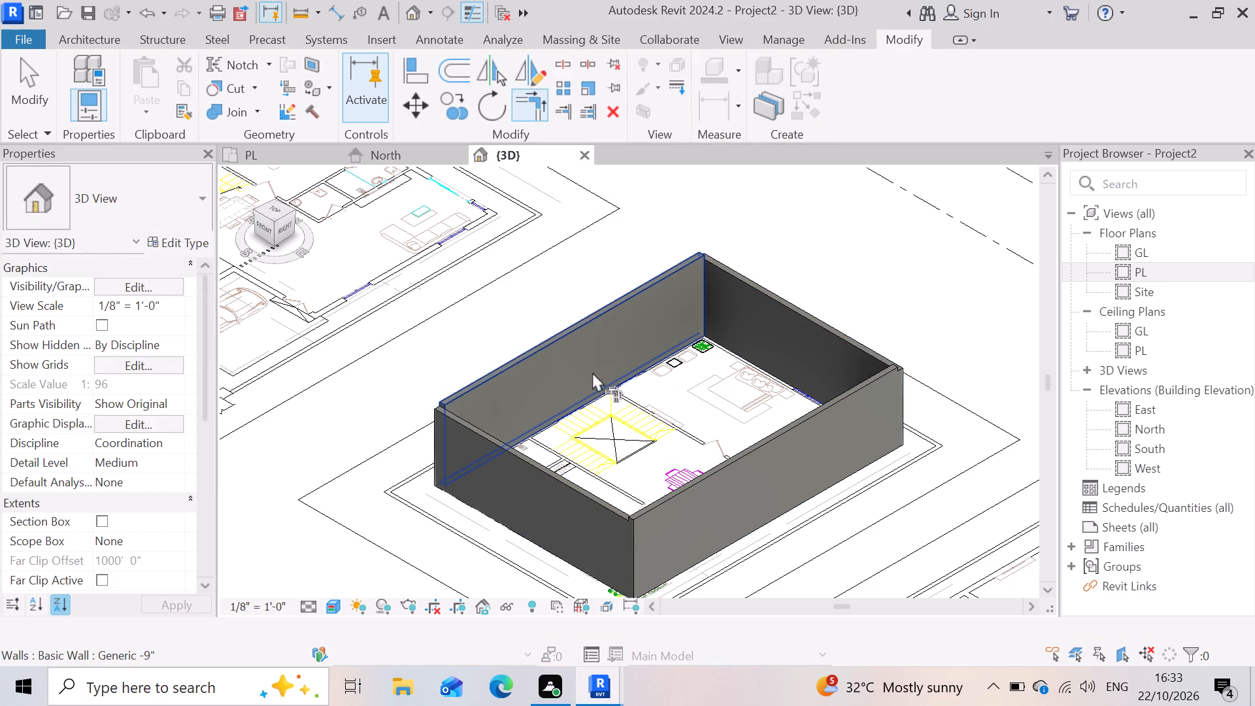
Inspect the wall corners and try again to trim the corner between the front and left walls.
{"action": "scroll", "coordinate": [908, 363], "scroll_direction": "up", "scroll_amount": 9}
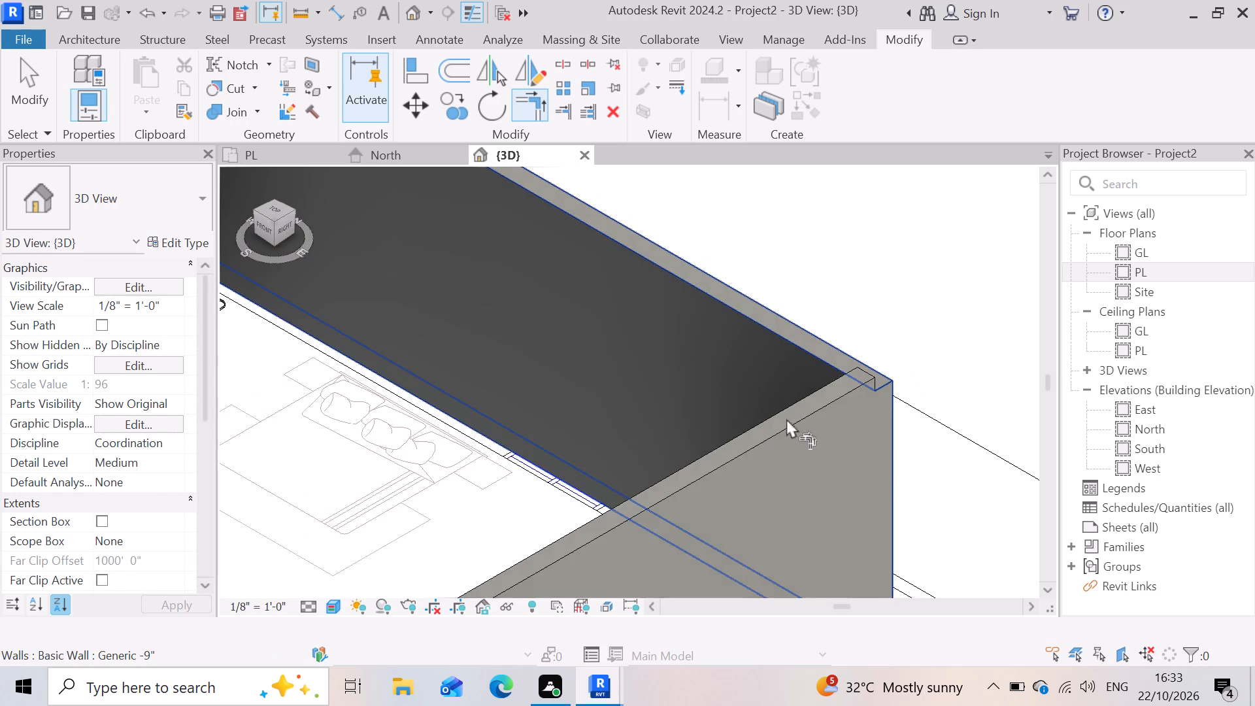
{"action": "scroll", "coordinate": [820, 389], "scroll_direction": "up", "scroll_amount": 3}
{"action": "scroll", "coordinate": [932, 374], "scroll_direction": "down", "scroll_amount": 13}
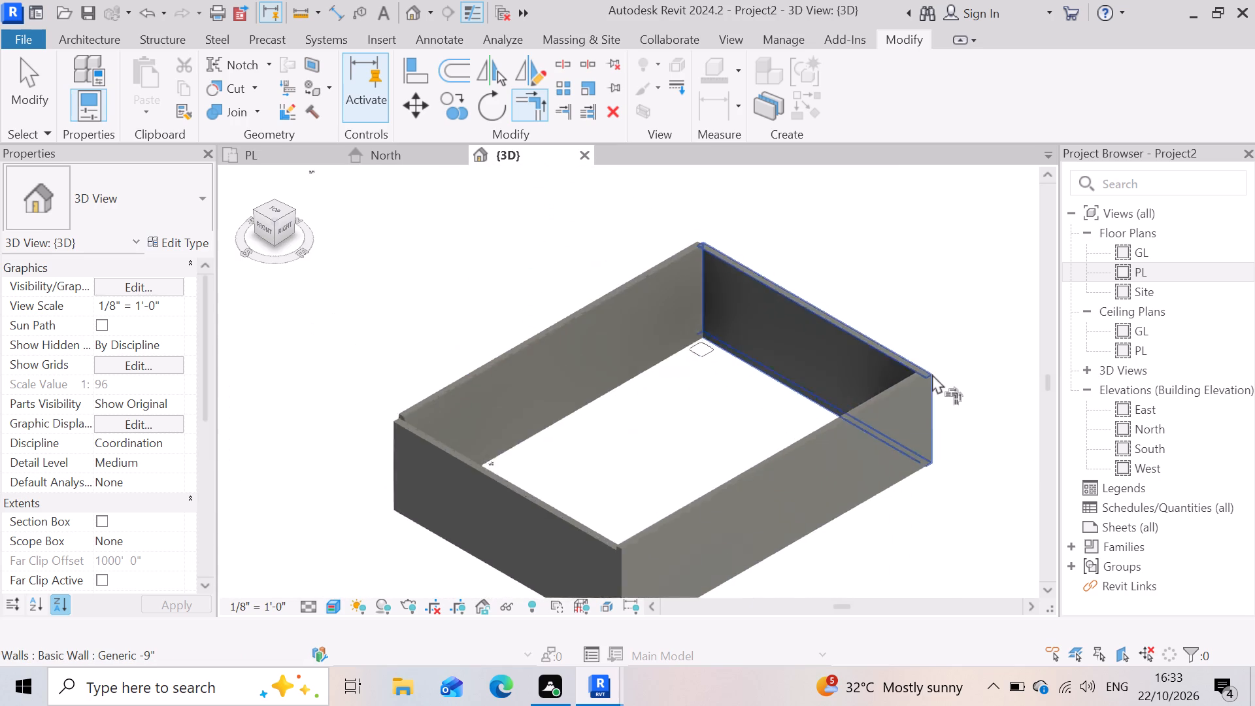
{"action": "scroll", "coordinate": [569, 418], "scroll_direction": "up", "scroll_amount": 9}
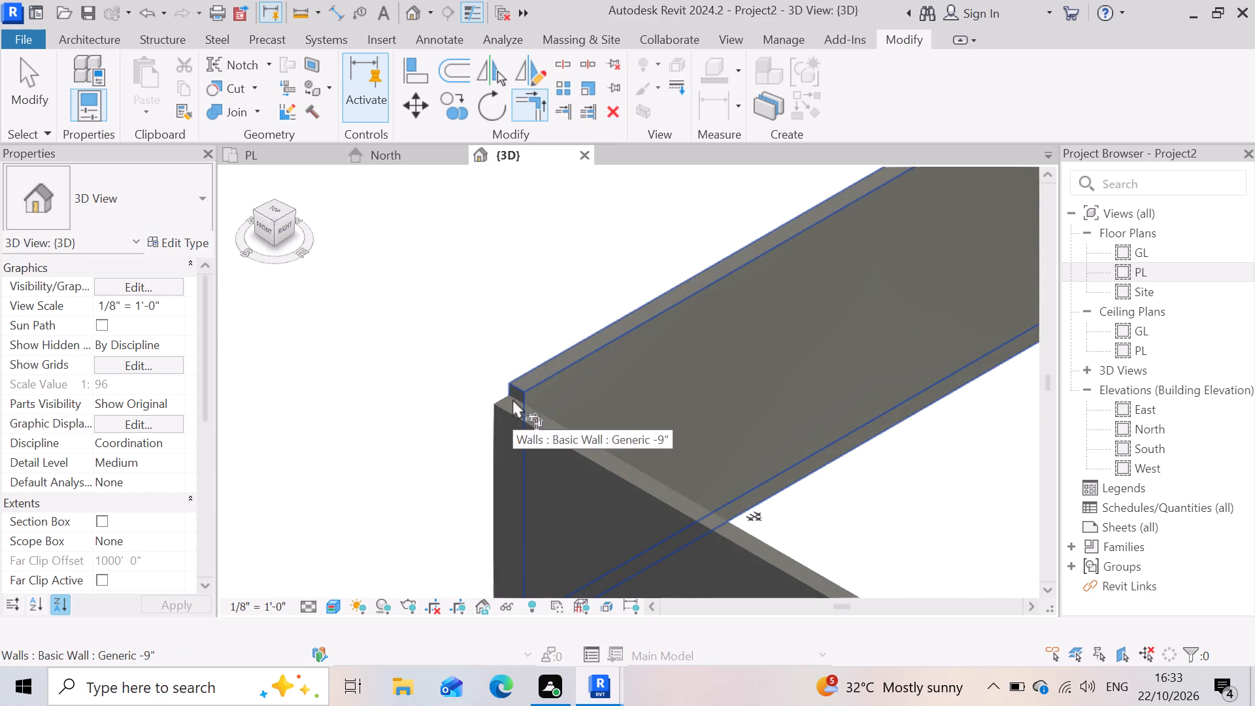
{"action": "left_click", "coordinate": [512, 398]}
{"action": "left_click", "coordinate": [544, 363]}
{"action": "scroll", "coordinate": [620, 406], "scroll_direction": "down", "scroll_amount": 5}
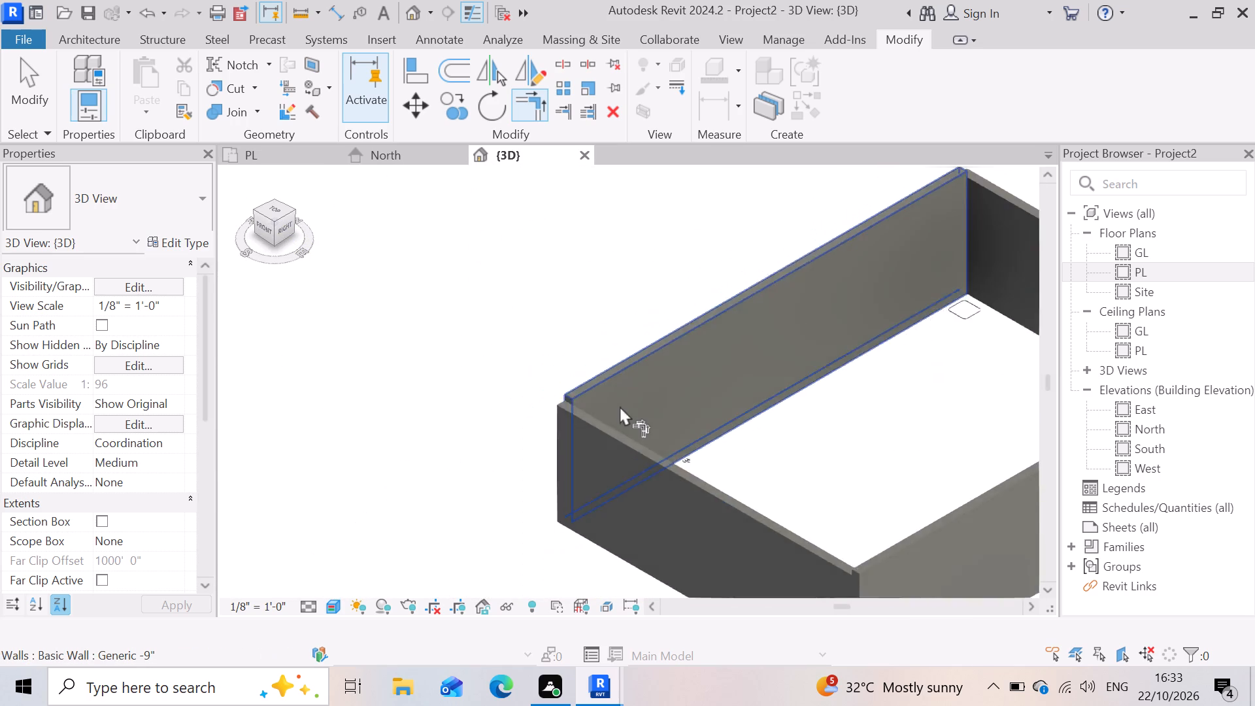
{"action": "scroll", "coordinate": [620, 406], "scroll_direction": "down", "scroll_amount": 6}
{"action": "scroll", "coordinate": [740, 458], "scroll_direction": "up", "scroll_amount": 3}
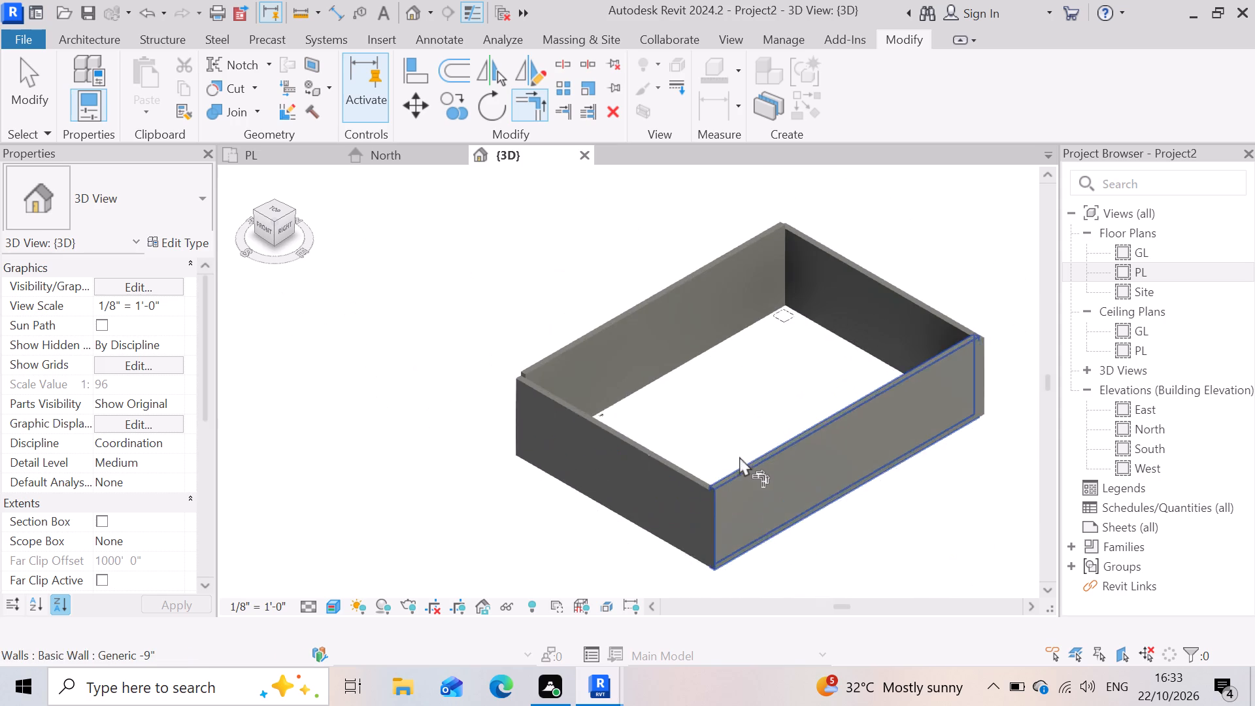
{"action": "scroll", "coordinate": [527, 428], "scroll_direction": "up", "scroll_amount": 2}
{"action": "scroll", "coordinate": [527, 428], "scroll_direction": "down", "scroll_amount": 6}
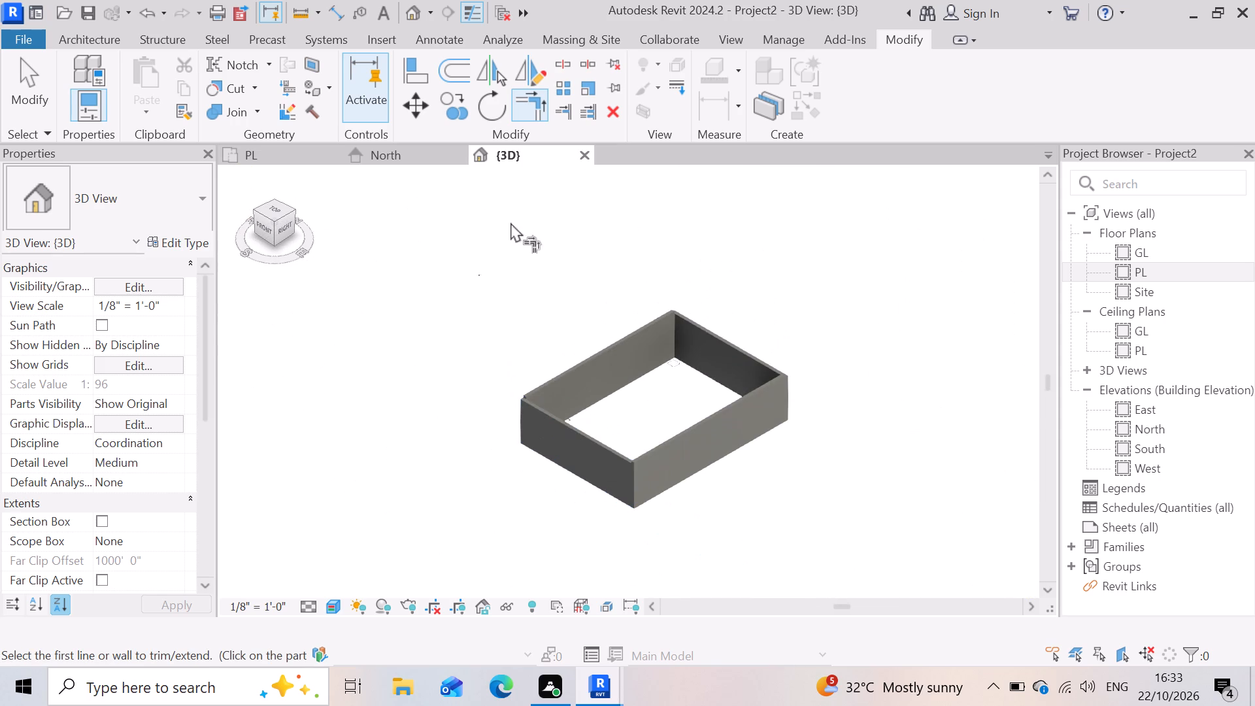
Leave the trim command and examine the outer walls' corners against the first floor CAD plan in the PL floor plan.
{"action": "left_click", "coordinate": [271, 159]}
{"action": "scroll", "coordinate": [483, 335], "scroll_direction": "down", "scroll_amount": 4}
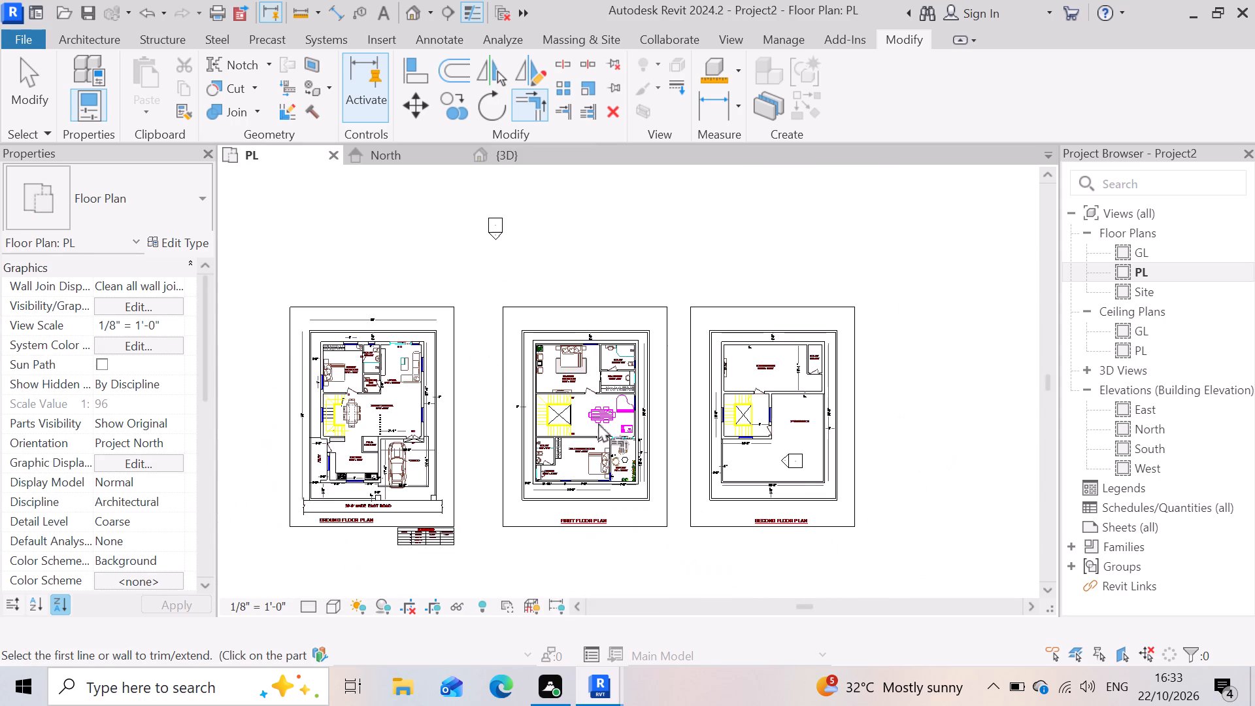
{"action": "scroll", "coordinate": [576, 448], "scroll_direction": "up", "scroll_amount": 4}
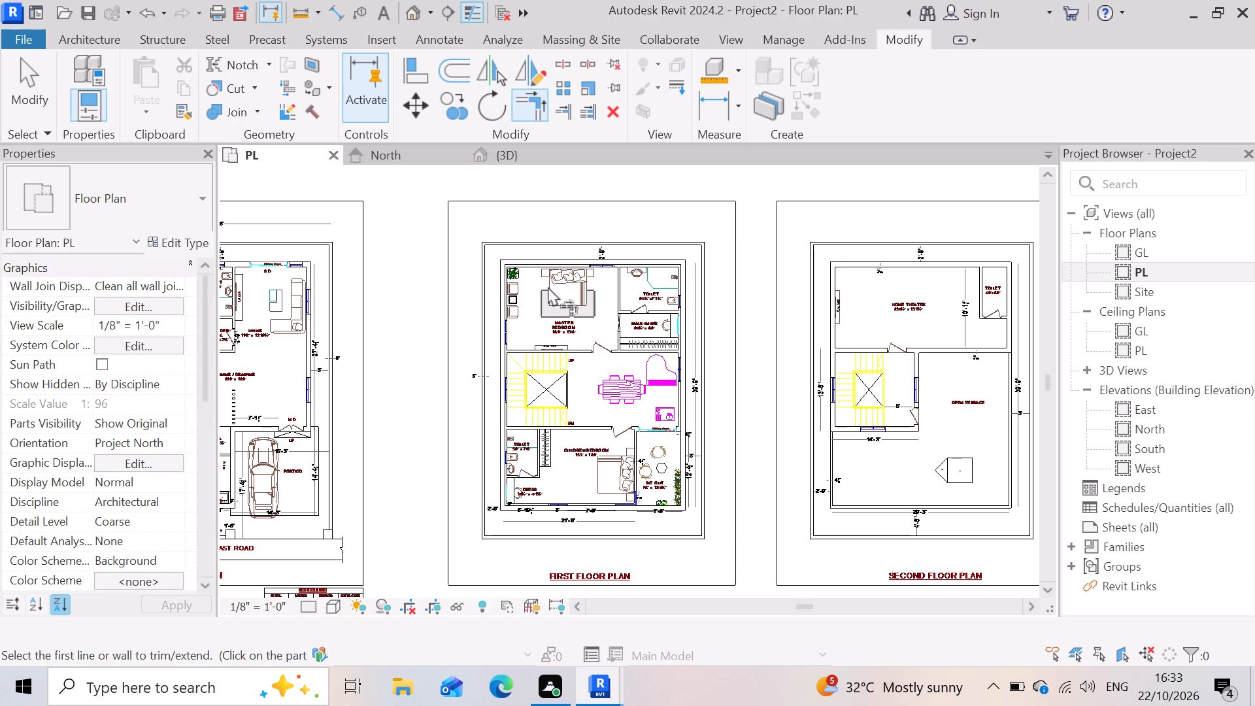
{"action": "key", "text": "Escape"}
{"action": "scroll", "coordinate": [591, 277], "scroll_direction": "up", "scroll_amount": 3}
{"action": "scroll", "coordinate": [518, 258], "scroll_direction": "up", "scroll_amount": 4}
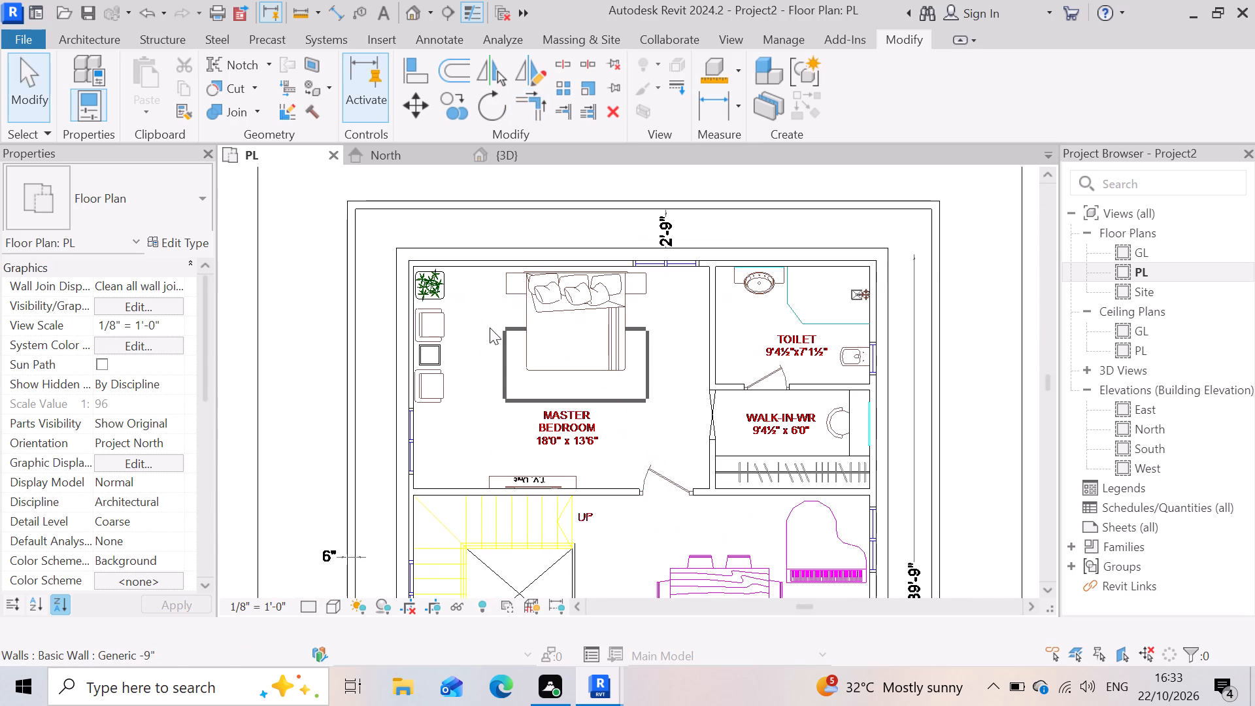
{"action": "scroll", "coordinate": [429, 273], "scroll_direction": "up", "scroll_amount": 7}
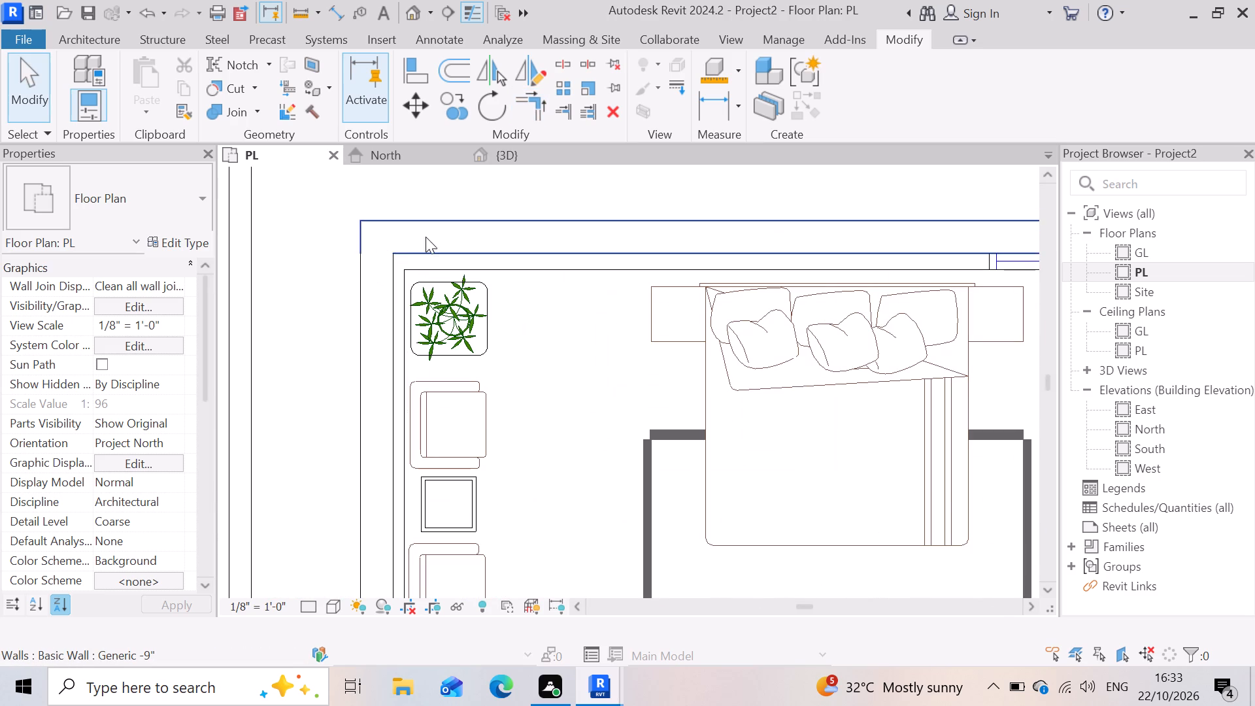
{"action": "scroll", "coordinate": [414, 240], "scroll_direction": "down", "scroll_amount": 9}
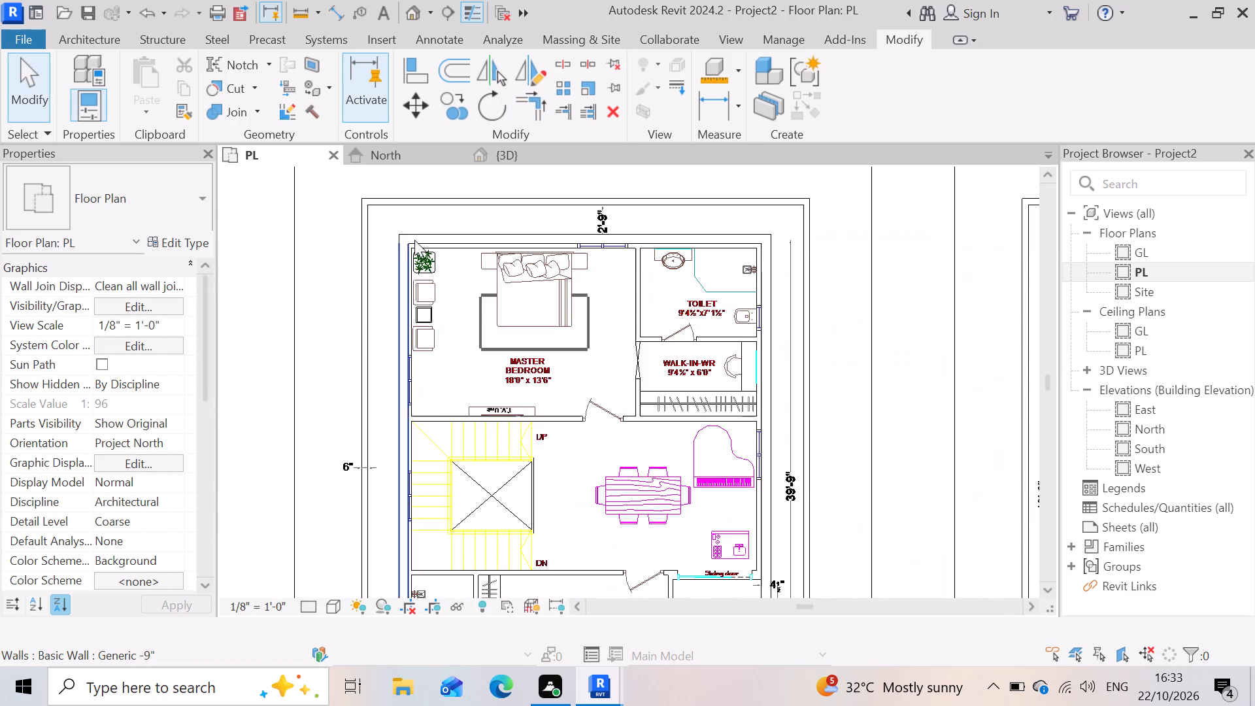
{"action": "scroll", "coordinate": [414, 240], "scroll_direction": "down", "scroll_amount": 8}
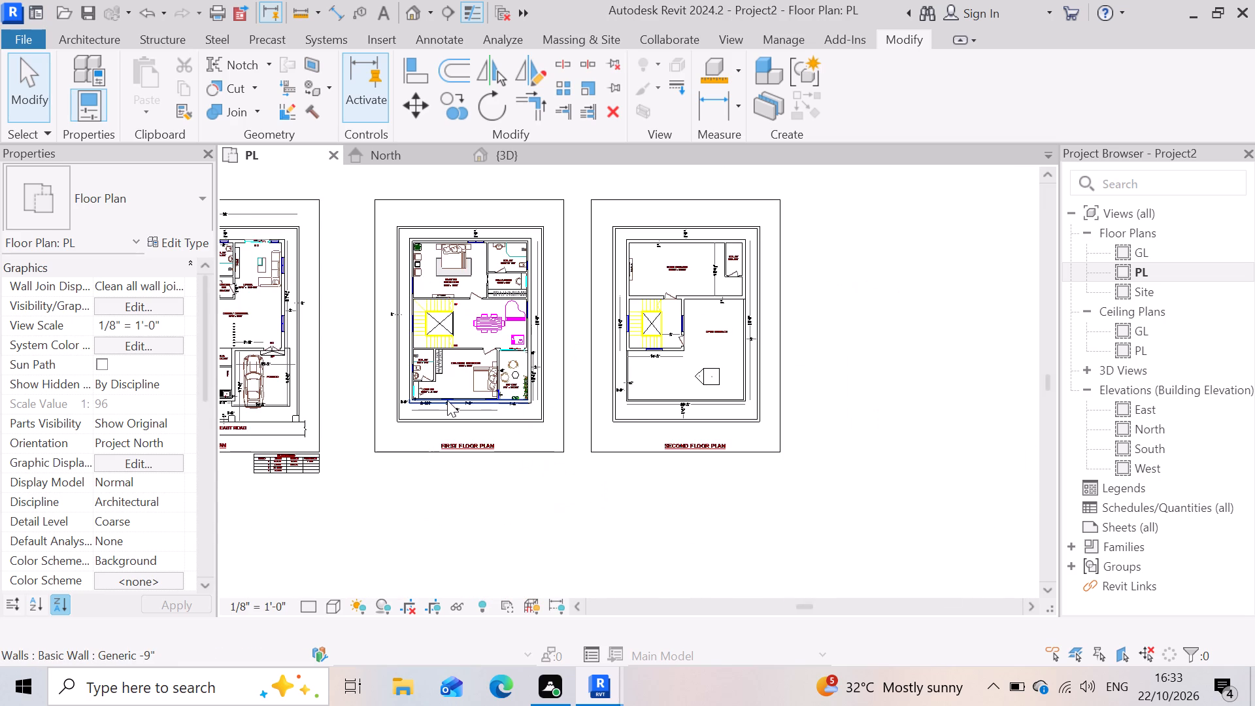
{"action": "scroll", "coordinate": [447, 400], "scroll_direction": "up", "scroll_amount": 11}
{"action": "scroll", "coordinate": [339, 394], "scroll_direction": "up", "scroll_amount": 6}
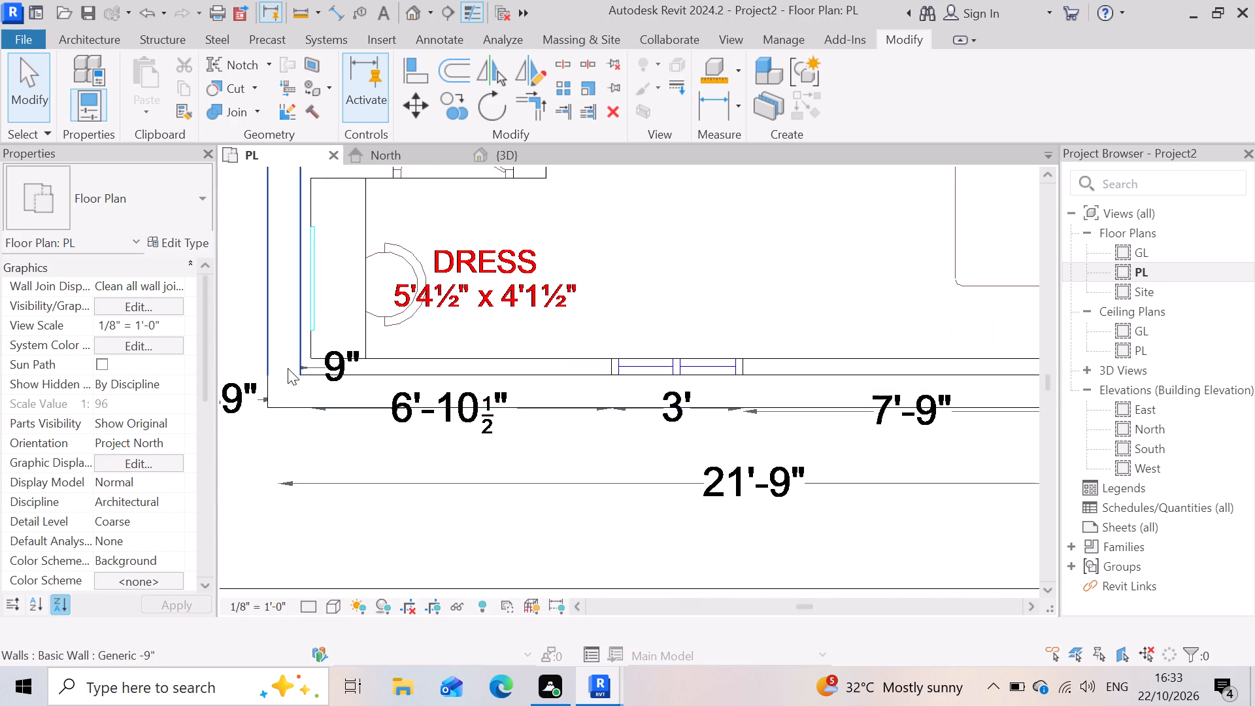
{"action": "scroll", "coordinate": [288, 370], "scroll_direction": "up", "scroll_amount": 4}
{"action": "scroll", "coordinate": [305, 407], "scroll_direction": "down", "scroll_amount": 1}
{"action": "scroll", "coordinate": [378, 400], "scroll_direction": "down", "scroll_amount": 14}
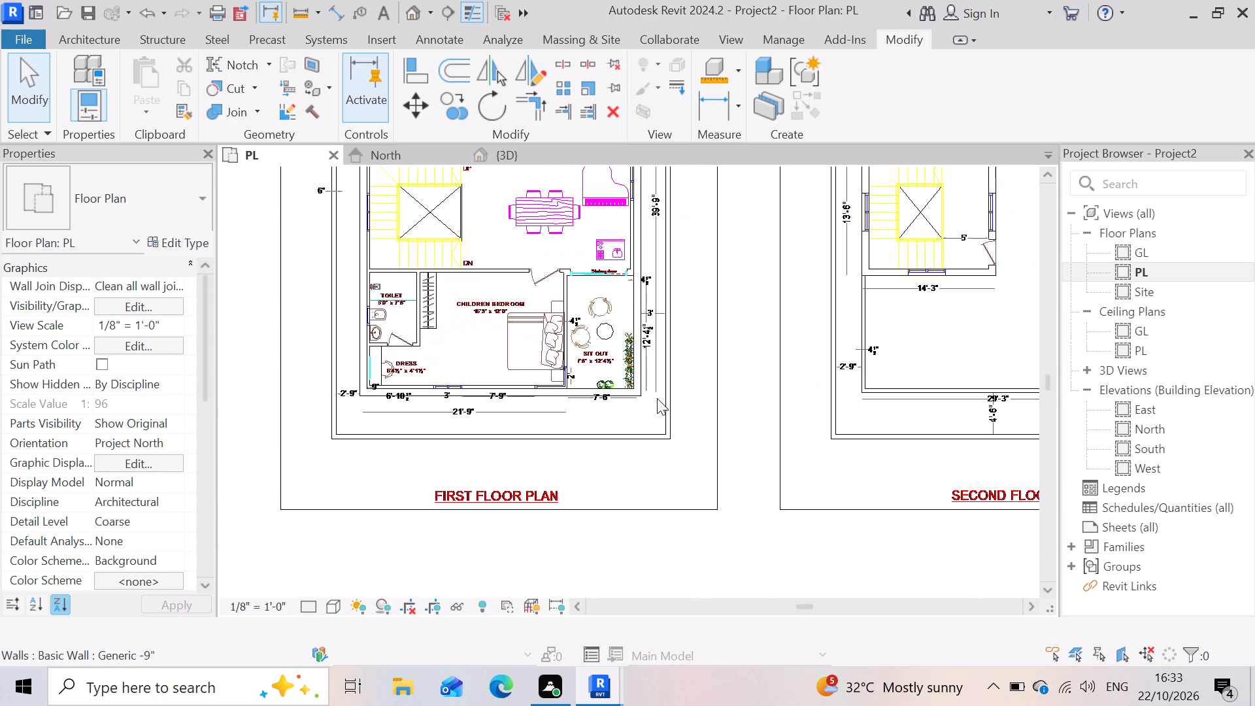
{"action": "scroll", "coordinate": [648, 357], "scroll_direction": "up", "scroll_amount": 3}
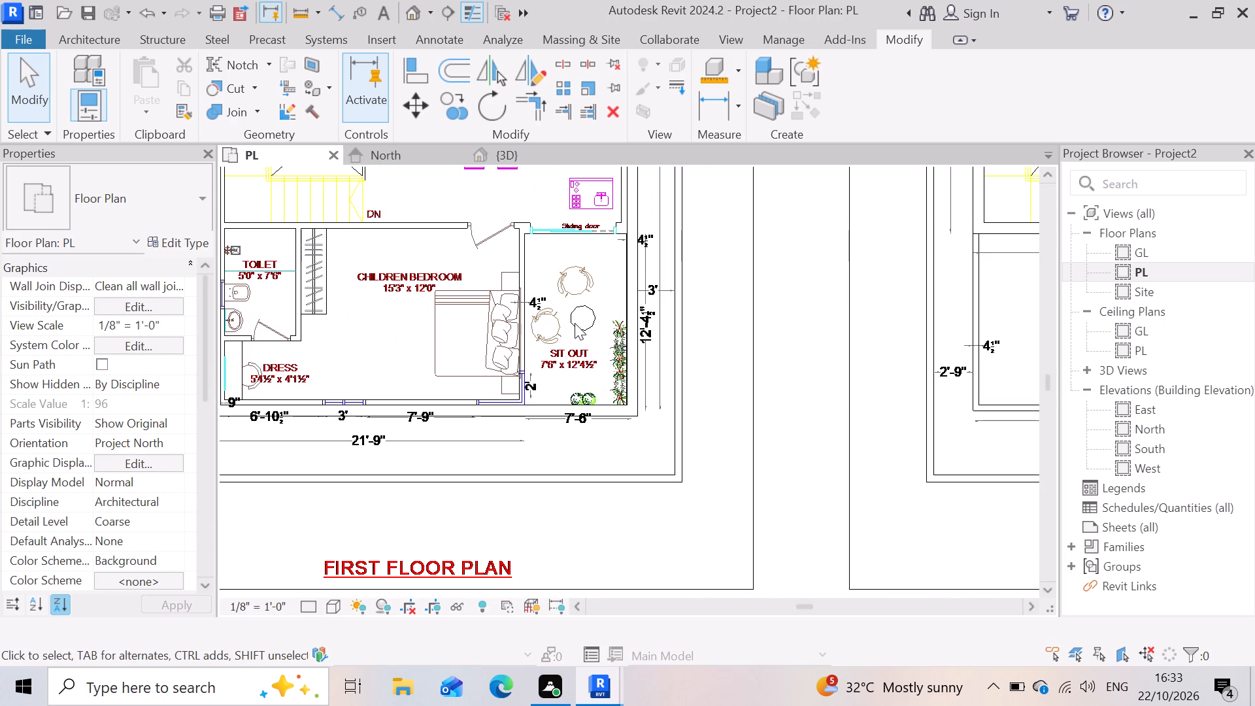
{"action": "scroll", "coordinate": [694, 468], "scroll_direction": "down", "scroll_amount": 11}
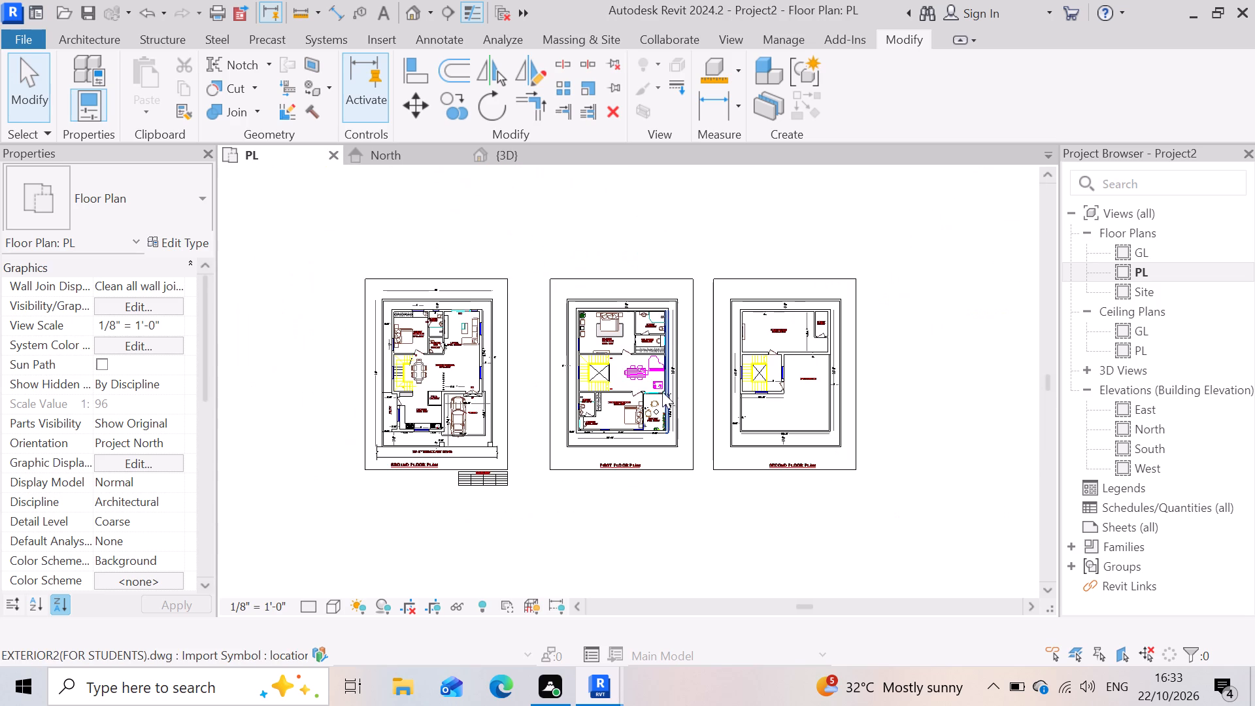
{"action": "scroll", "coordinate": [664, 296], "scroll_direction": "up", "scroll_amount": 12}
{"action": "scroll", "coordinate": [647, 353], "scroll_direction": "up", "scroll_amount": 7}
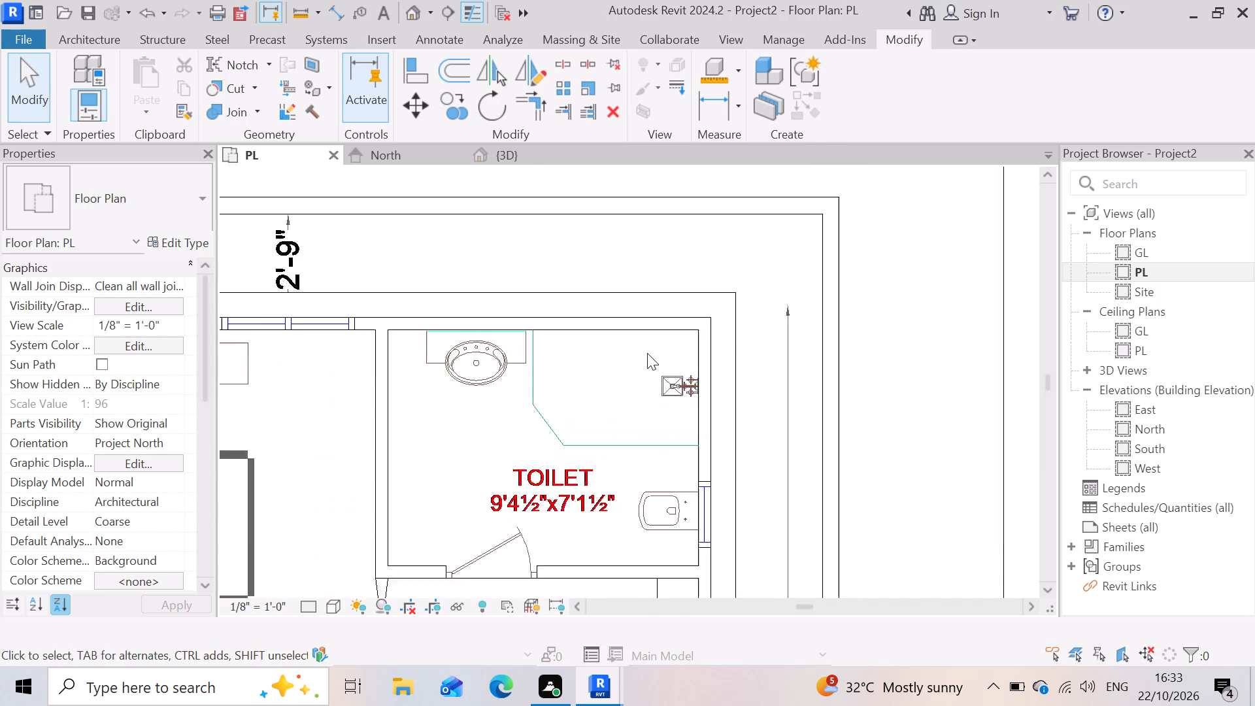
Examine the corners around the master bedroom and toilet against the first floor CAD plan.
{"action": "scroll", "coordinate": [678, 330], "scroll_direction": "up", "scroll_amount": 4}
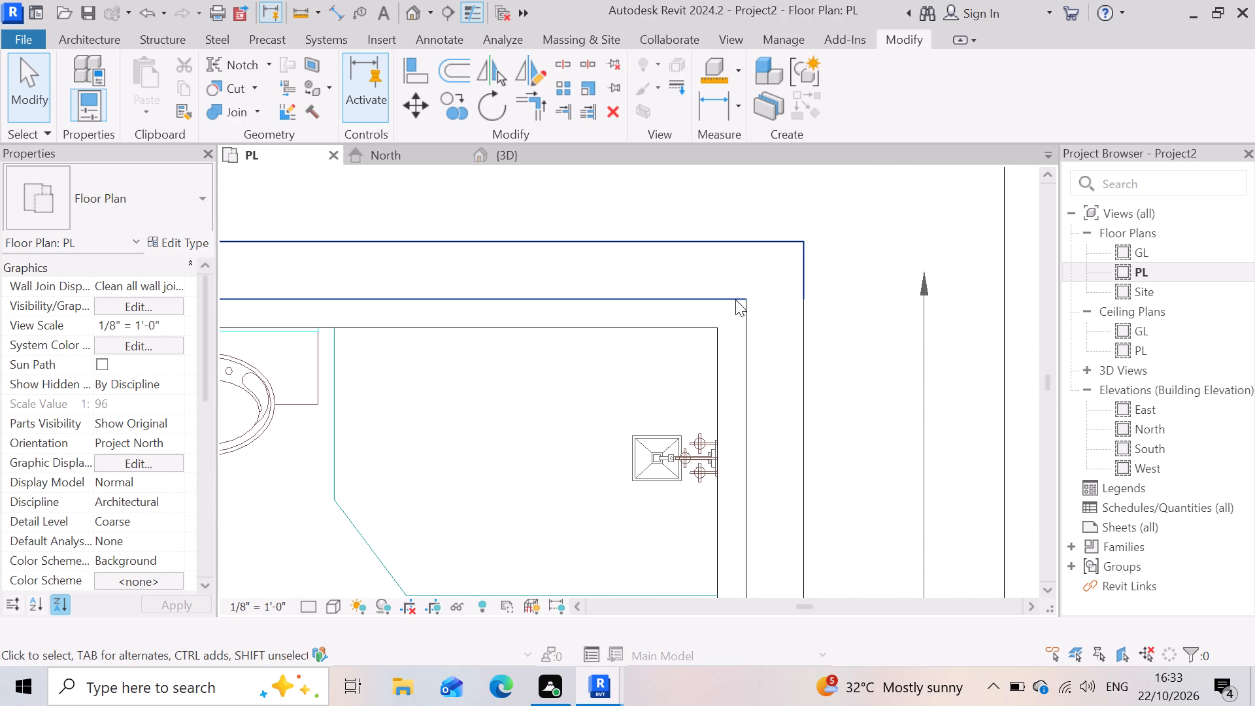
{"action": "scroll", "coordinate": [854, 354], "scroll_direction": "down", "scroll_amount": 13}
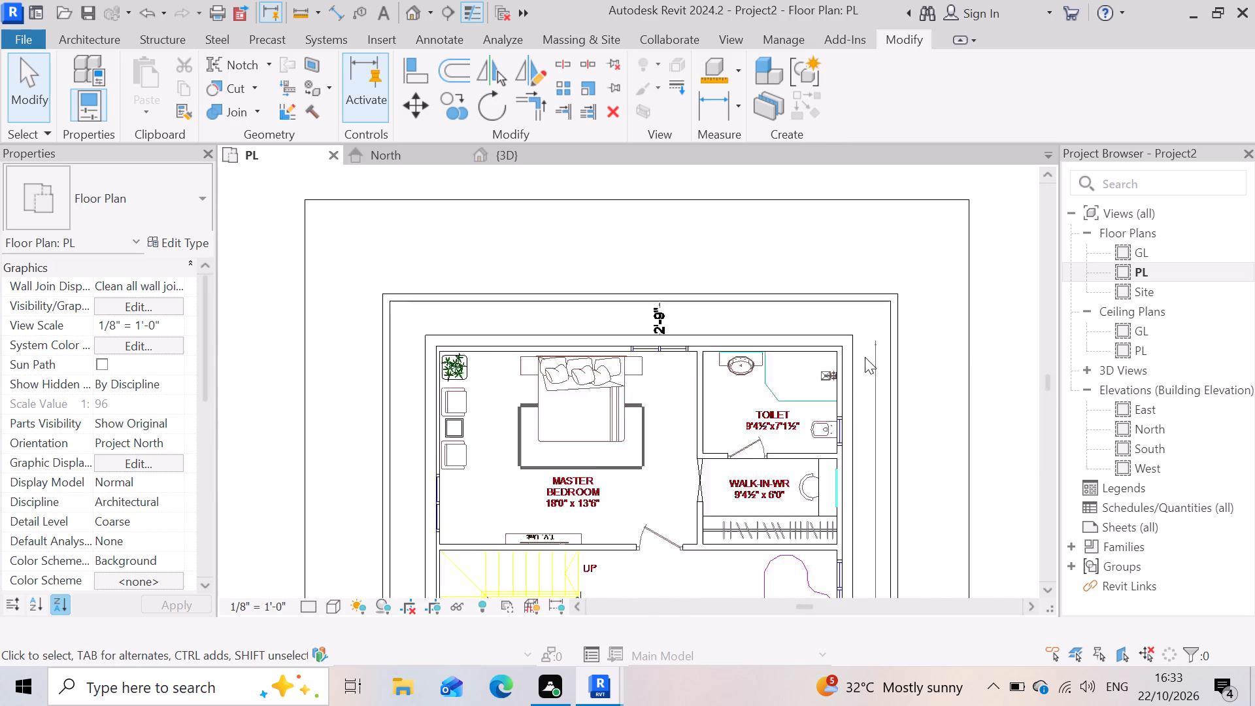
{"action": "scroll", "coordinate": [505, 375], "scroll_direction": "up", "scroll_amount": 6}
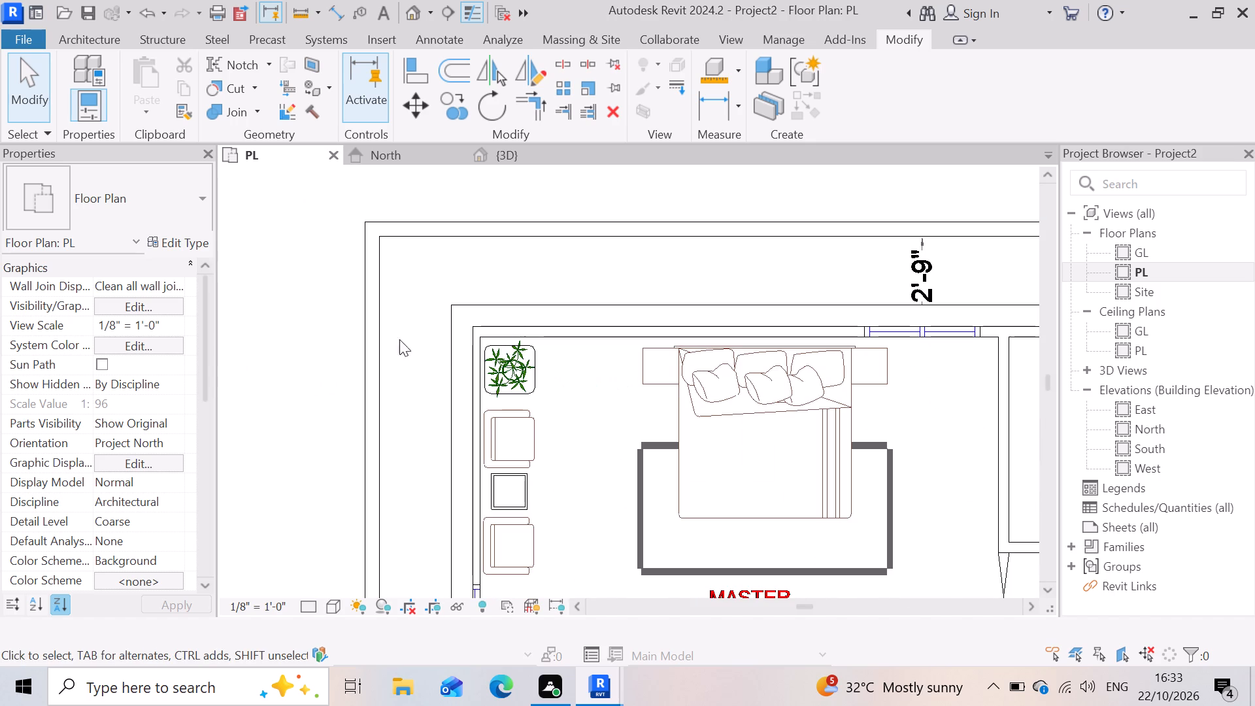
{"action": "scroll", "coordinate": [570, 365], "scroll_direction": "down", "scroll_amount": 12}
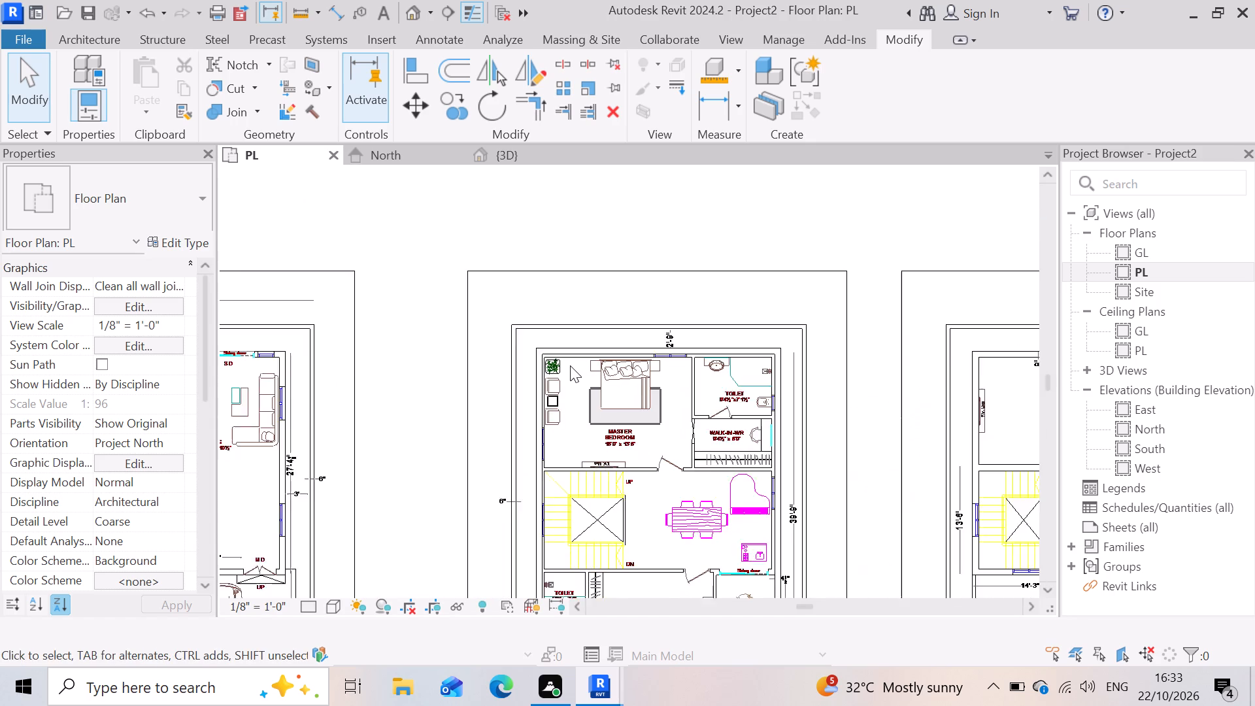
{"action": "scroll", "coordinate": [667, 491], "scroll_direction": "up", "scroll_amount": 4}
{"action": "scroll", "coordinate": [487, 394], "scroll_direction": "up", "scroll_amount": 2}
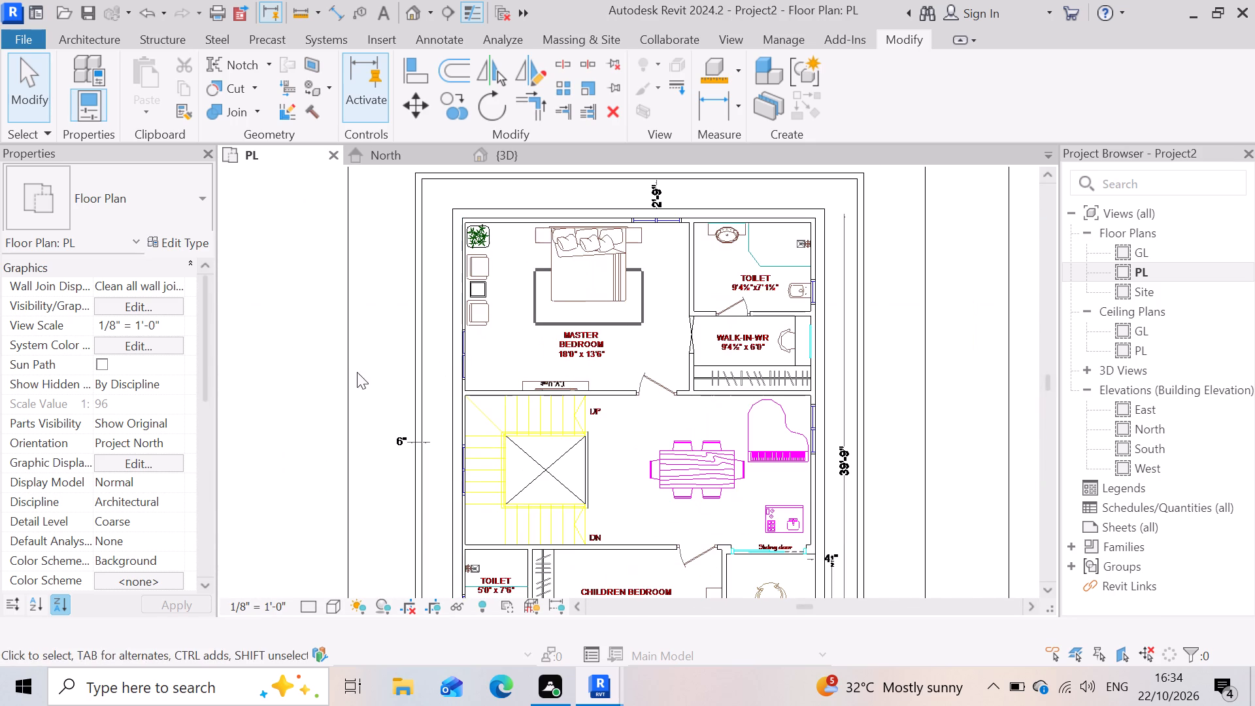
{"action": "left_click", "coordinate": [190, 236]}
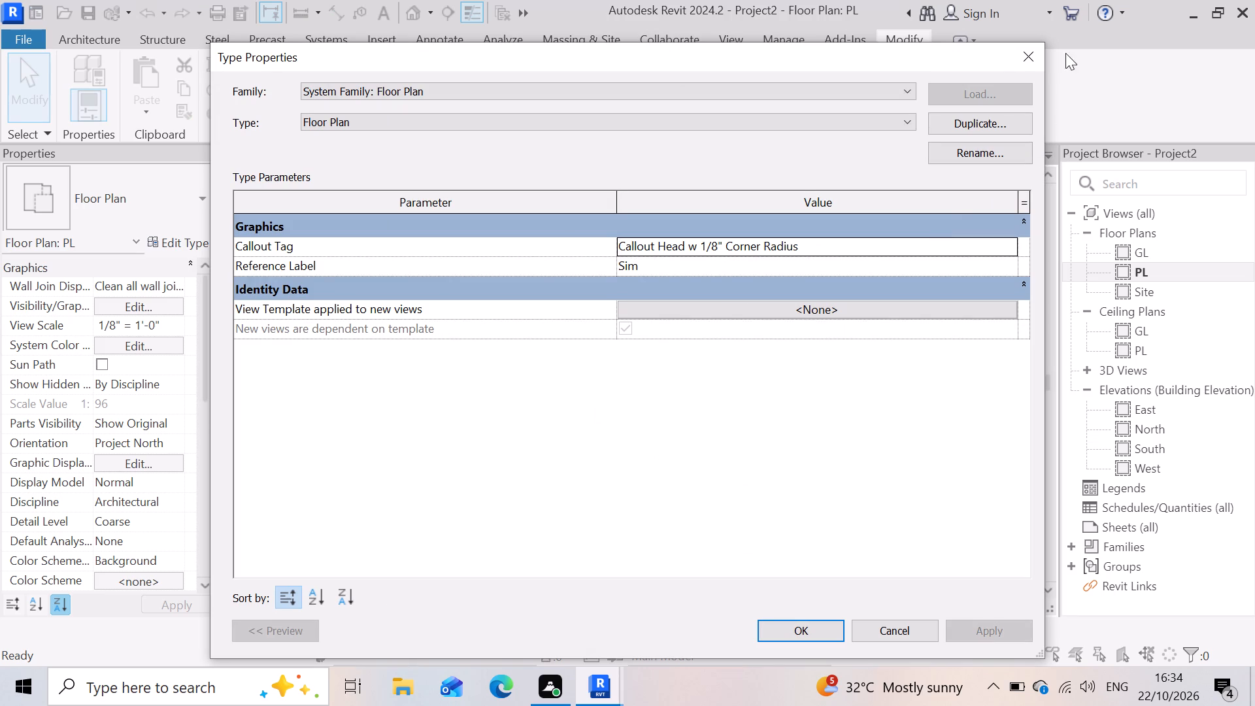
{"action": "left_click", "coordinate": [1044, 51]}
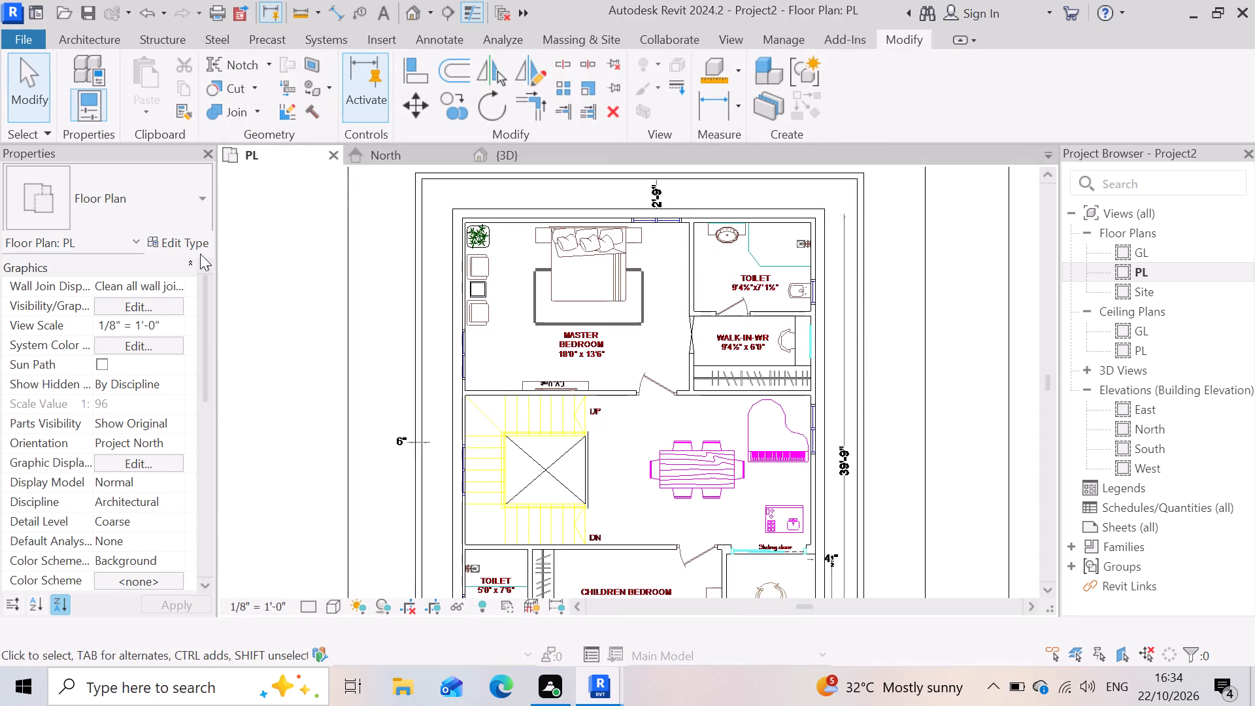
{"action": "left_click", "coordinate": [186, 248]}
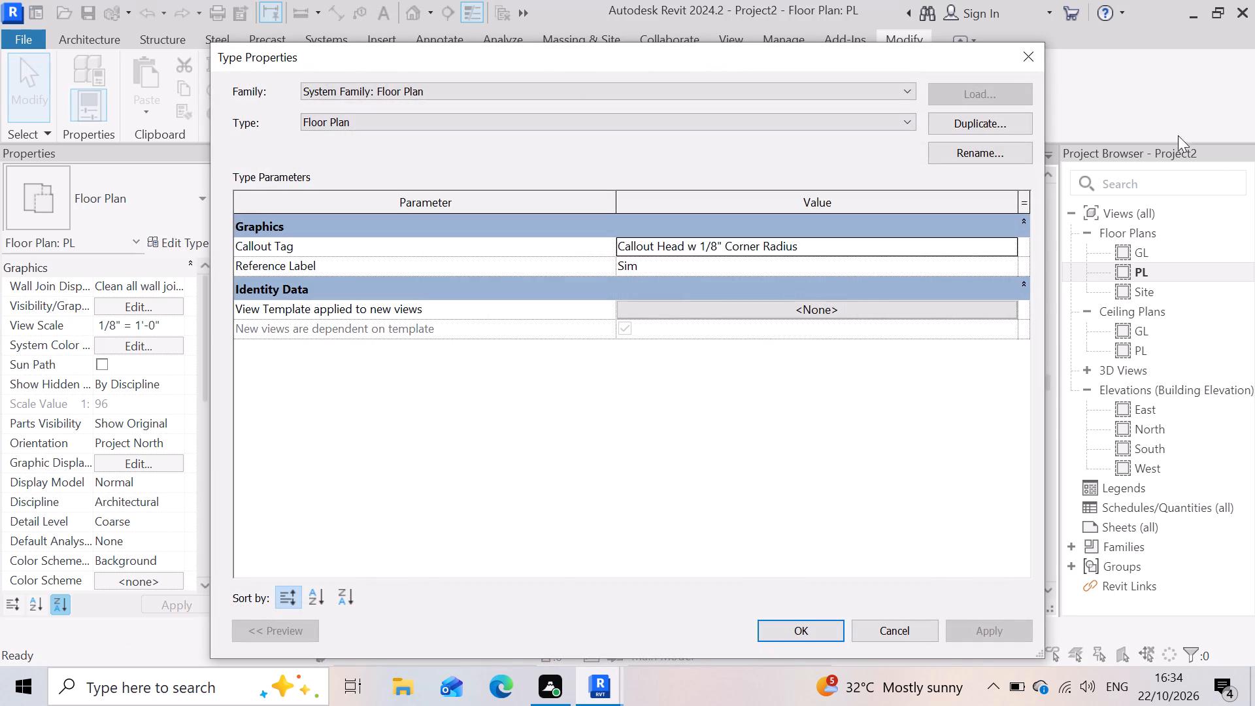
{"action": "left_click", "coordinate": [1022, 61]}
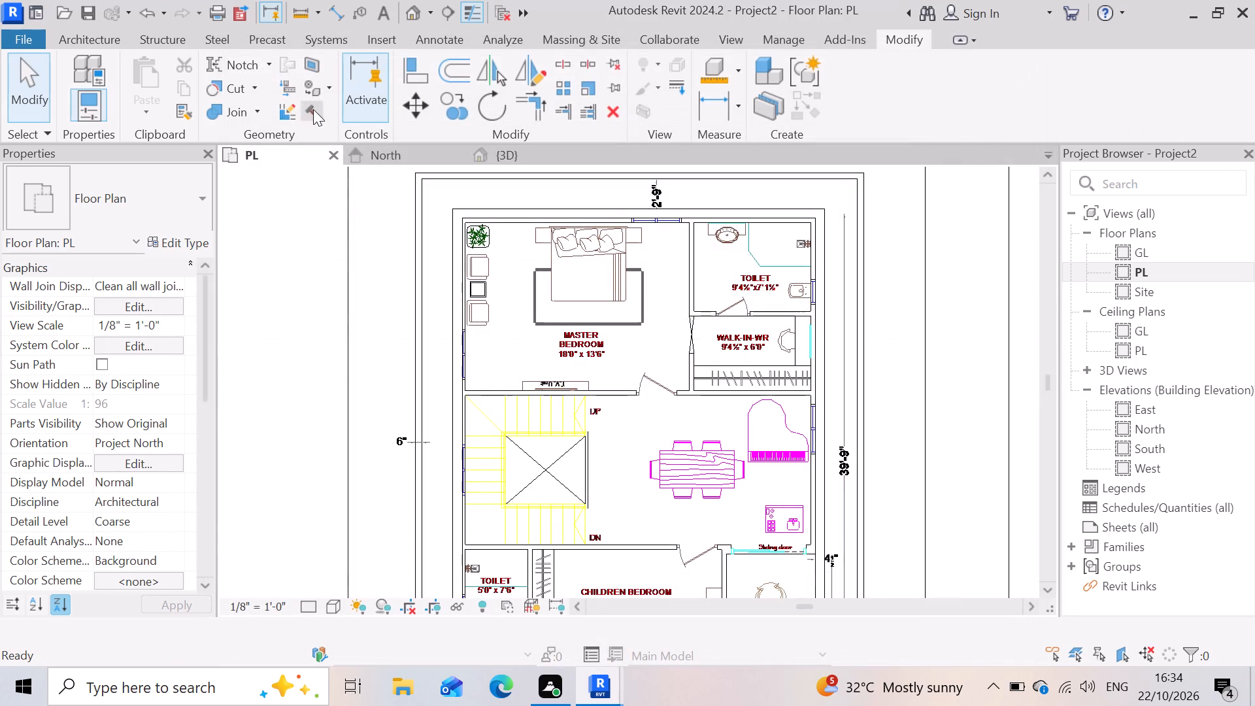
Start the Wall tool with the Generic - 5" basic wall type and set its structure layer thickness to 4.5".
{"action": "left_click", "coordinate": [97, 44]}
{"action": "left_click", "coordinate": [80, 84]}
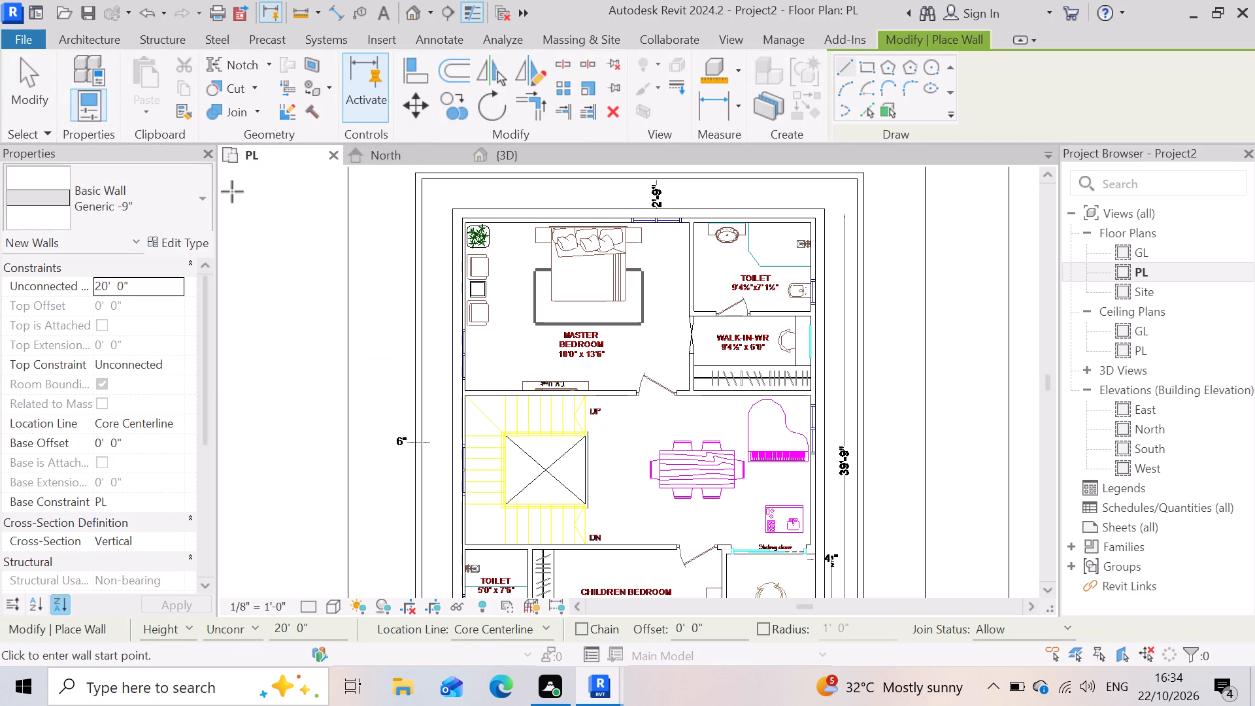
{"action": "left_click", "coordinate": [199, 196]}
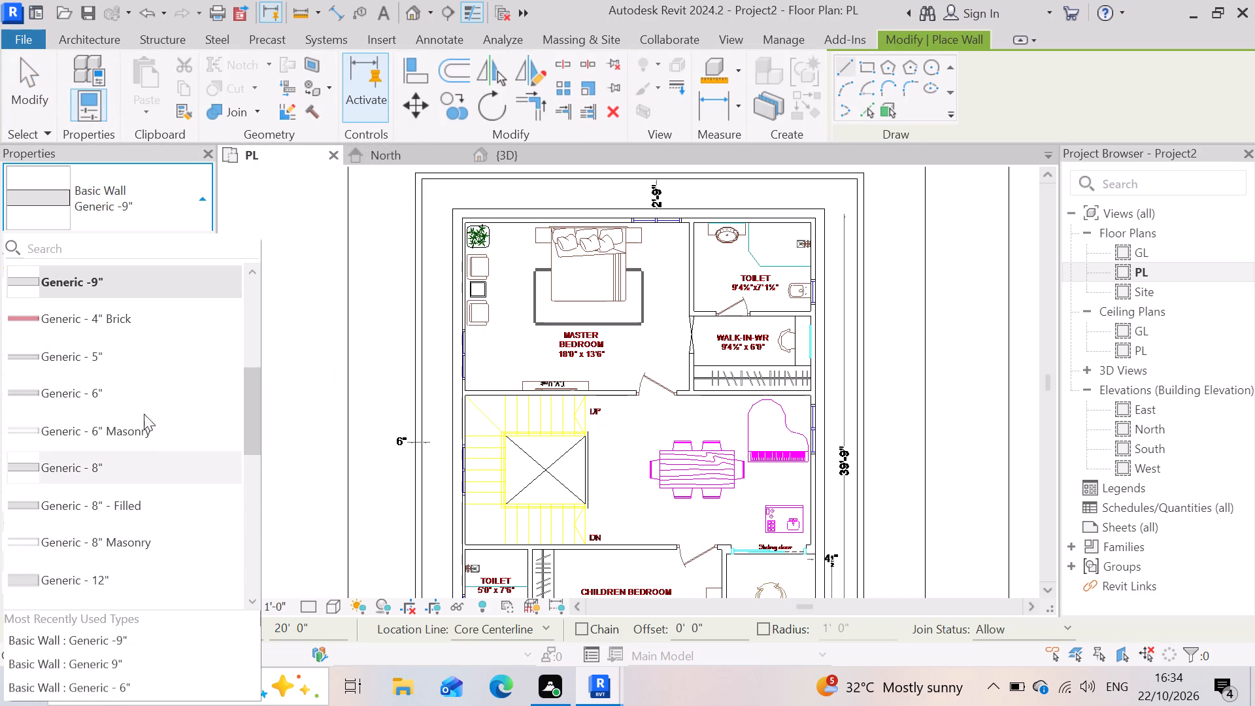
{"action": "left_click", "coordinate": [148, 368]}
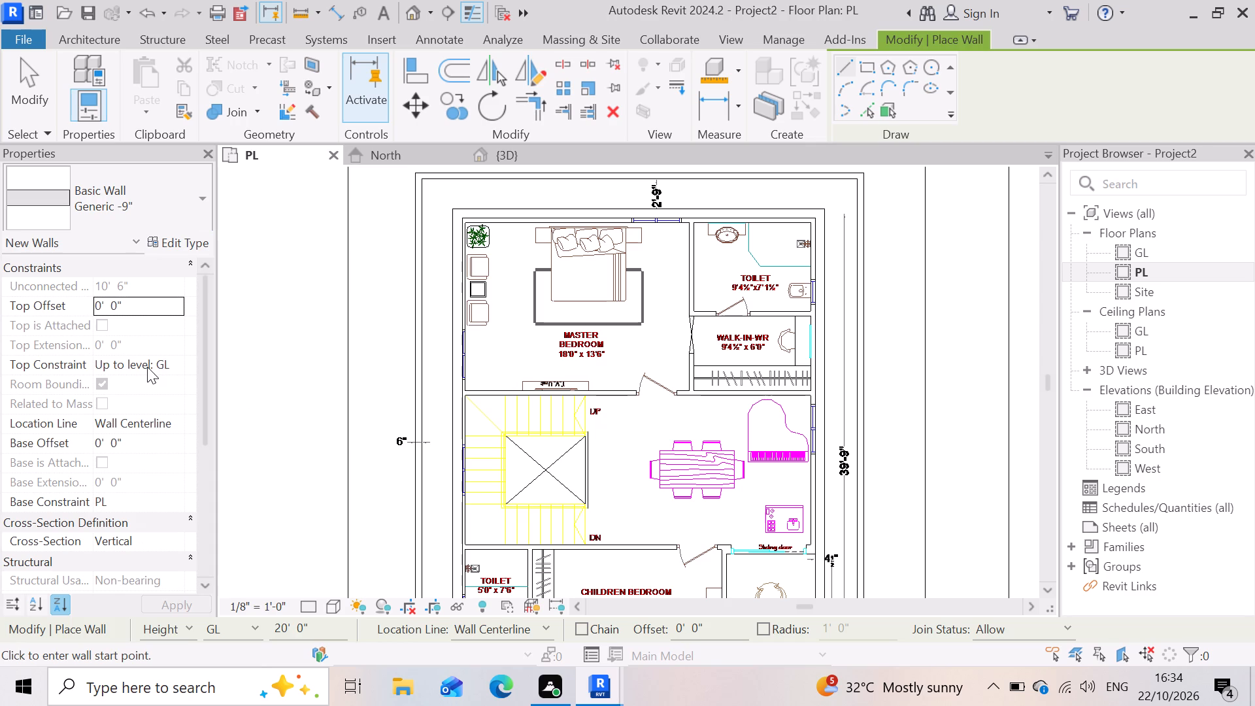
{"action": "left_click", "coordinate": [185, 234]}
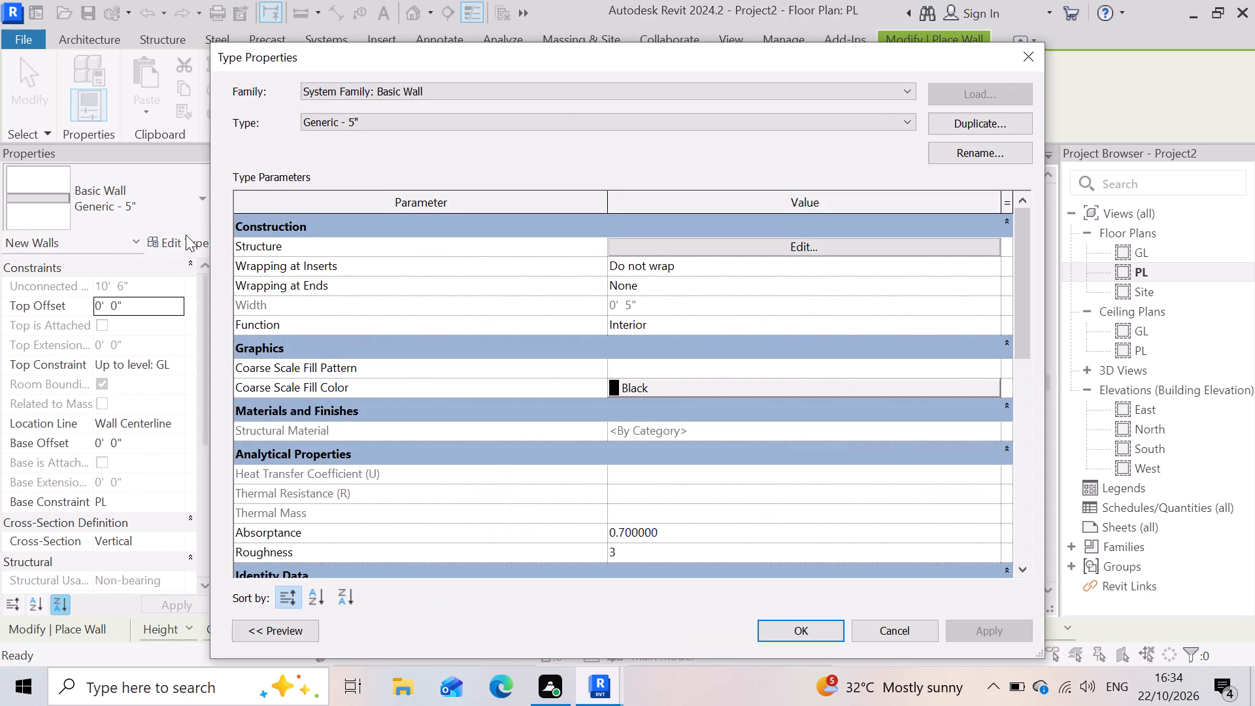
{"action": "left_click", "coordinate": [812, 239]}
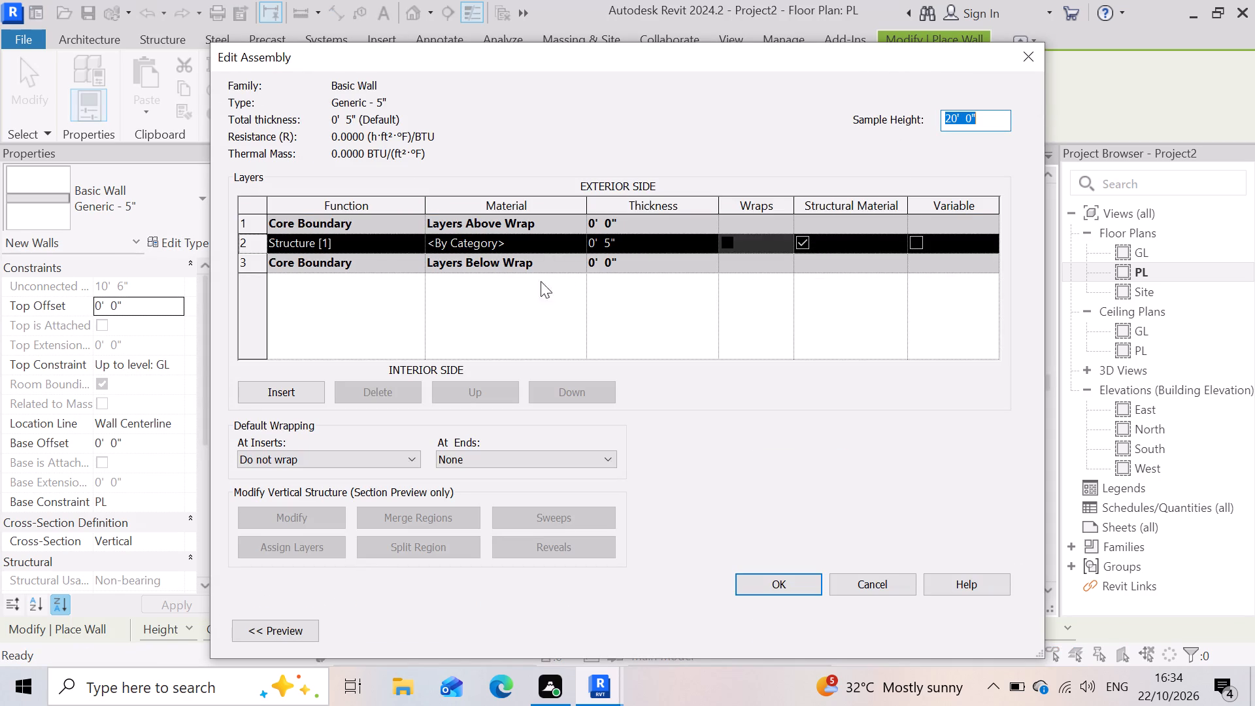
{"action": "left_click", "coordinate": [637, 243]}
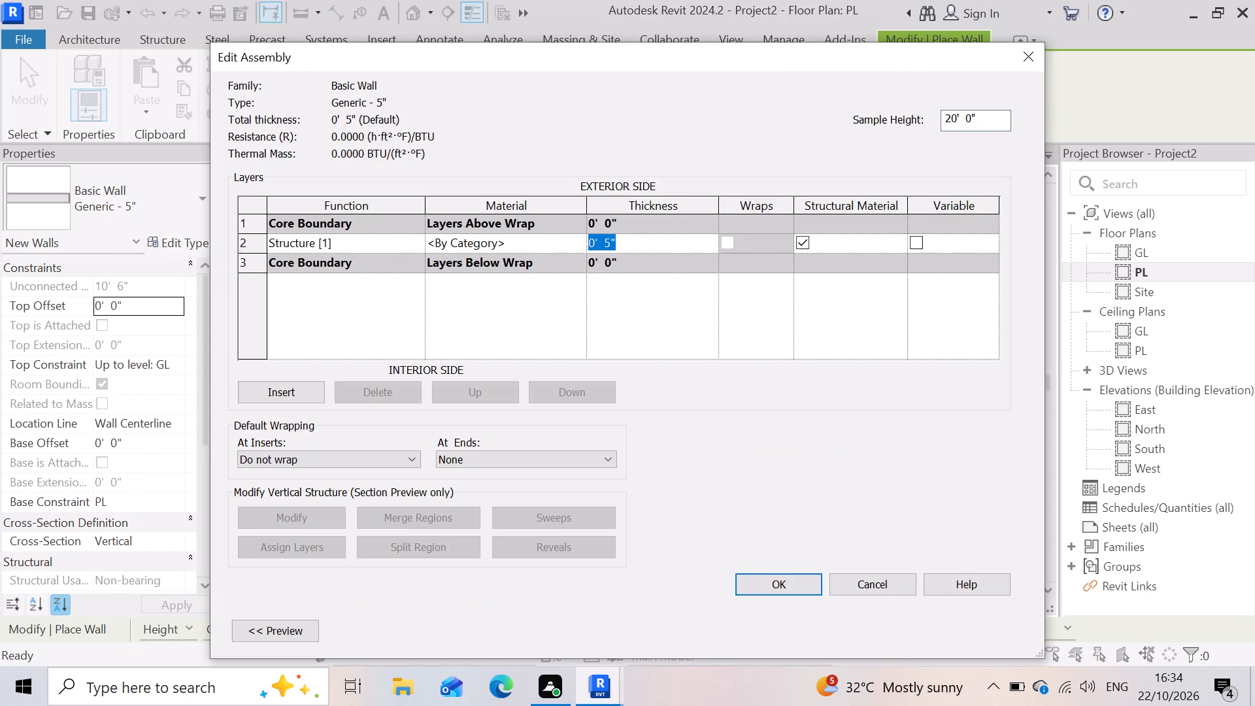
{"action": "key", "text": "BackSpace"}
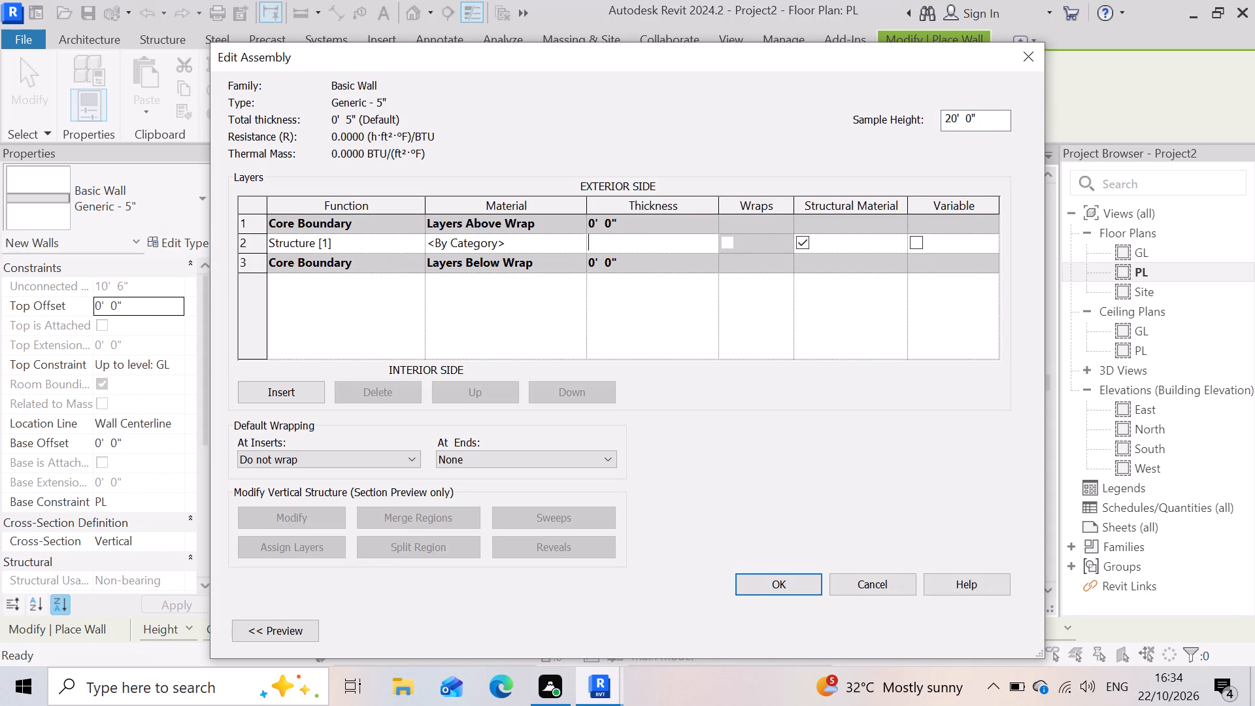
{"action": "type", "text": "4."}
{"action": "key", "text": "5"}
{"action": "key", "text": "shift+quotedbl"}
{"action": "left_click", "coordinate": [766, 582]}
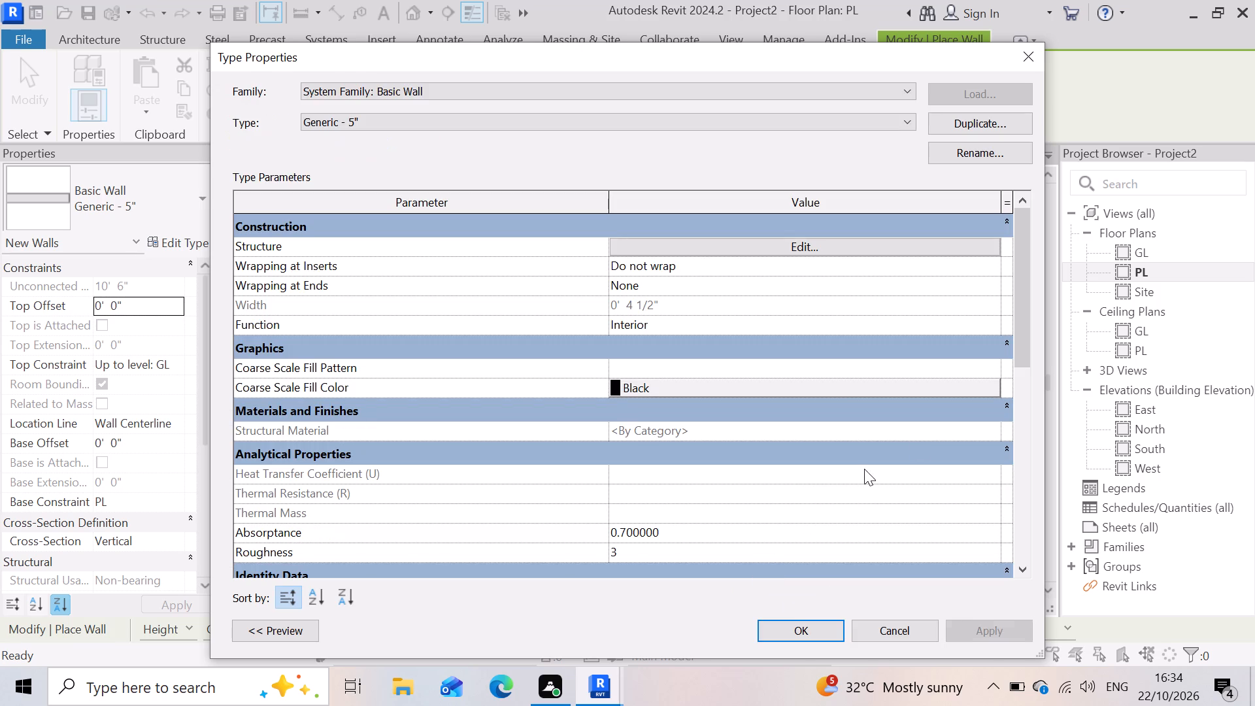
Duplicate the Generic - 5" wall type as Generic - 4.5" for the new walls.
{"action": "left_click", "coordinate": [971, 115]}
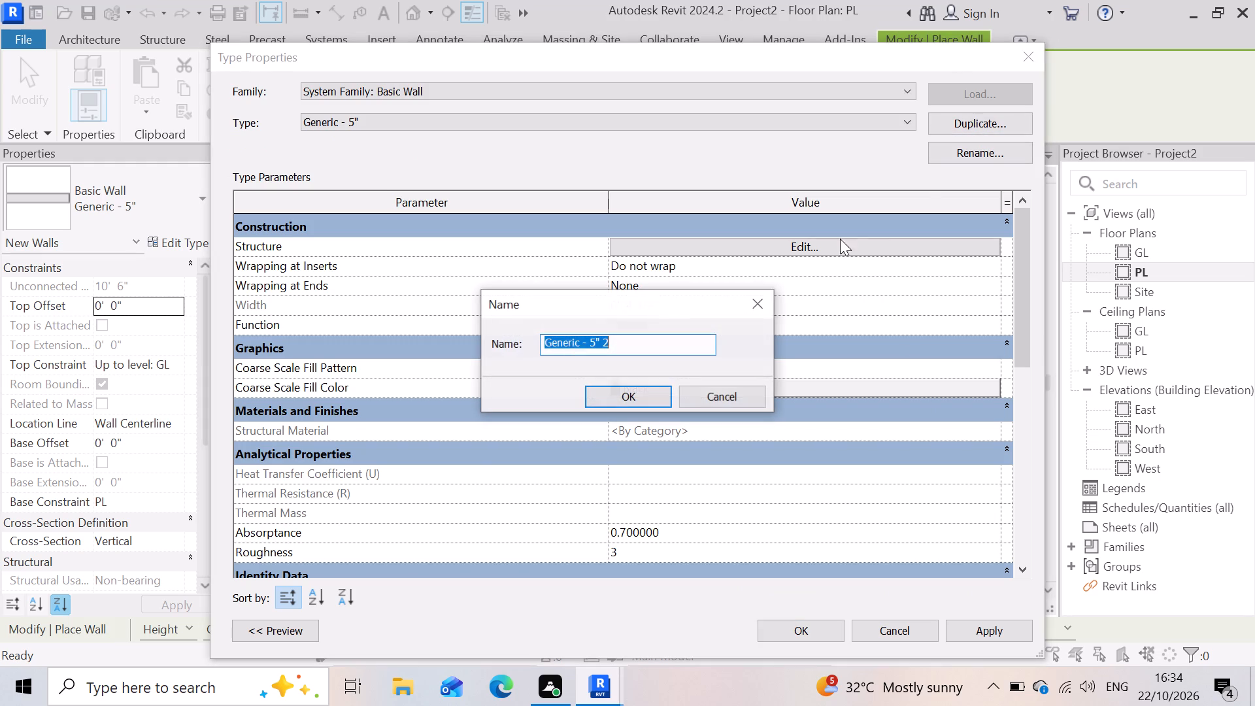
{"action": "left_click", "coordinate": [646, 350]}
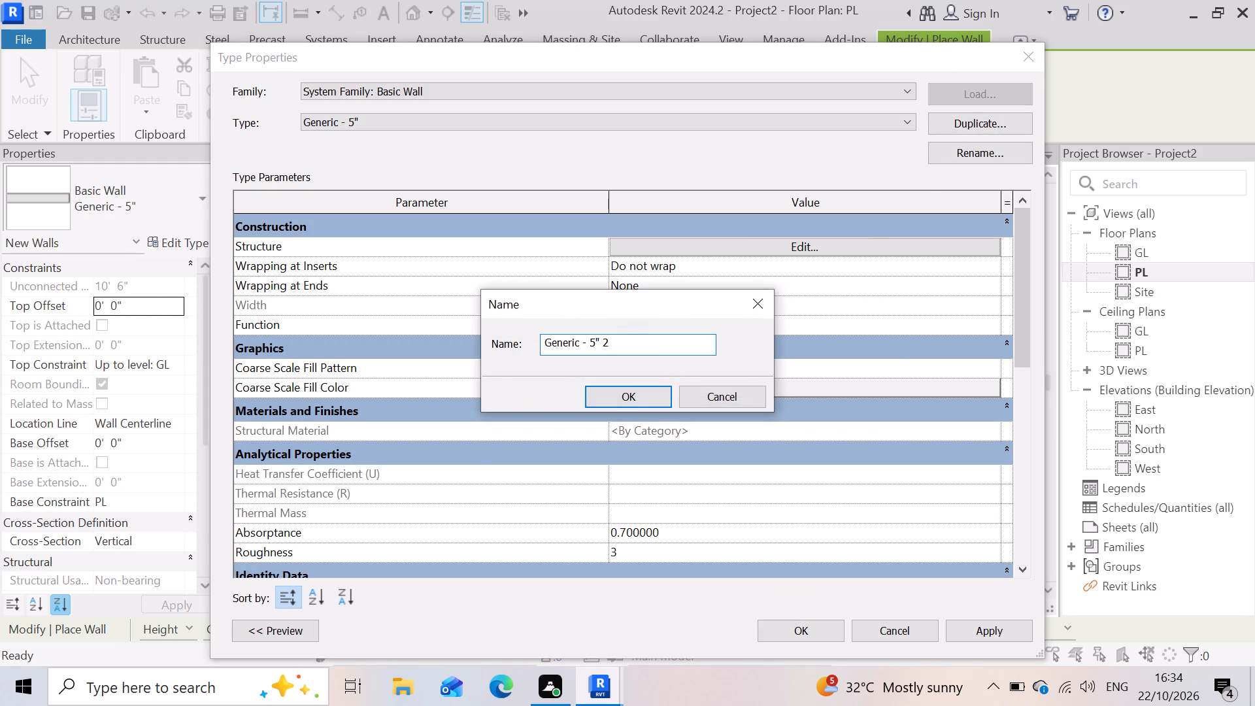
{"action": "left_click", "coordinate": [625, 346]}
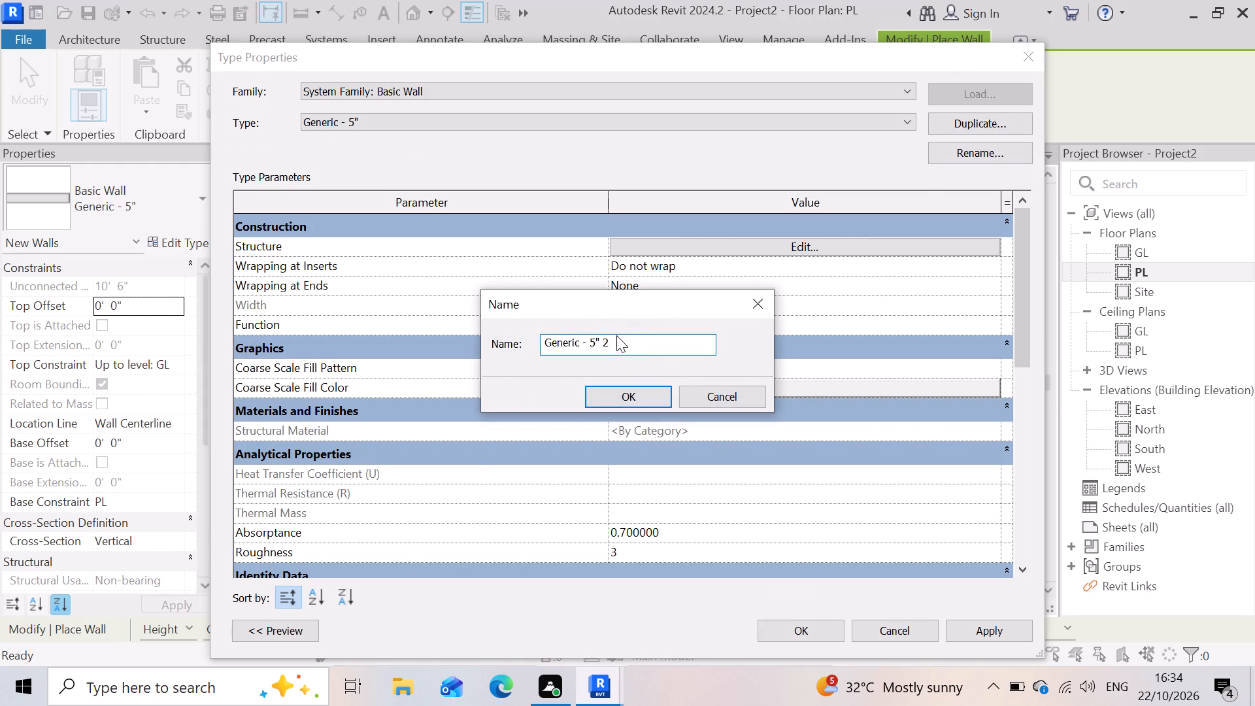
{"action": "left_click", "coordinate": [616, 336]}
{"action": "left_click_drag", "start_coordinate": [593, 338], "coordinate": [586, 340]}
{"action": "left_click", "coordinate": [633, 339]}
{"action": "key", "text": "BackSpace"}
{"action": "key", "text": "BackSpace"}
{"action": "key", "text": "BackSpace"}
{"action": "key", "text": "BackSpace"}
{"action": "key", "text": "4"}
{"action": "key", "text": "period"}
{"action": "key", "text": "5"}
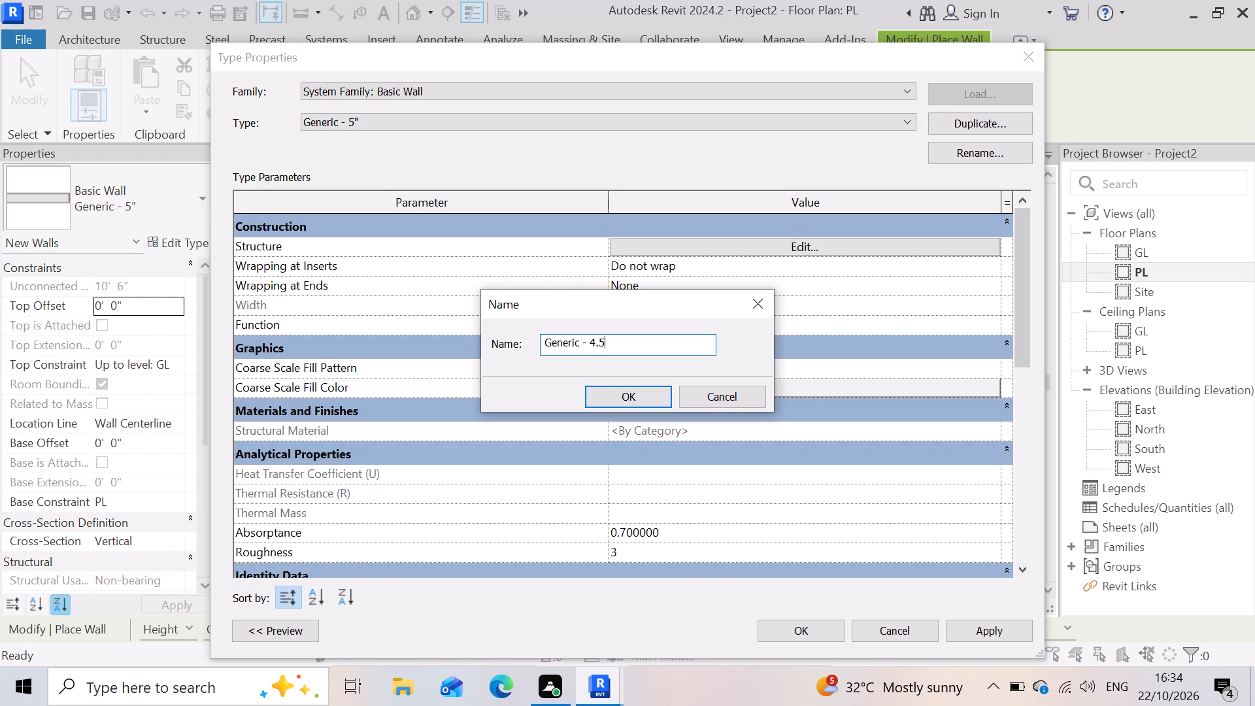
{"action": "key", "text": "shift+quotedbl"}
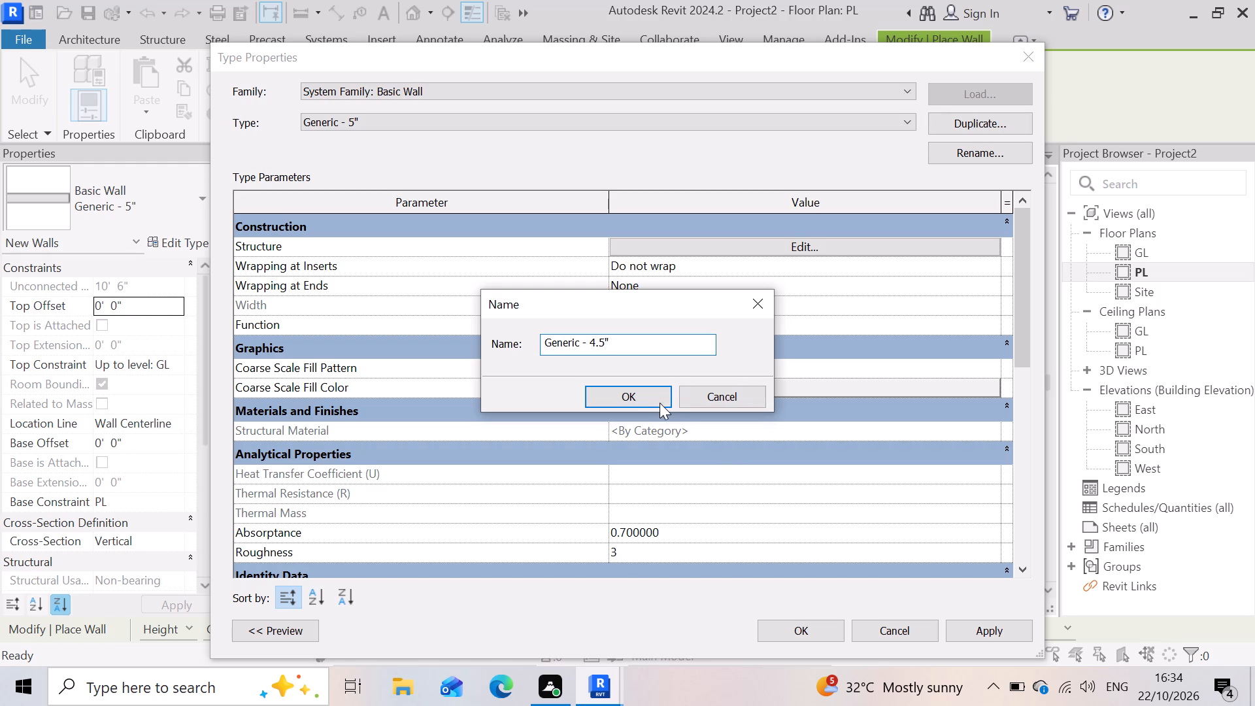
{"action": "left_click", "coordinate": [652, 397]}
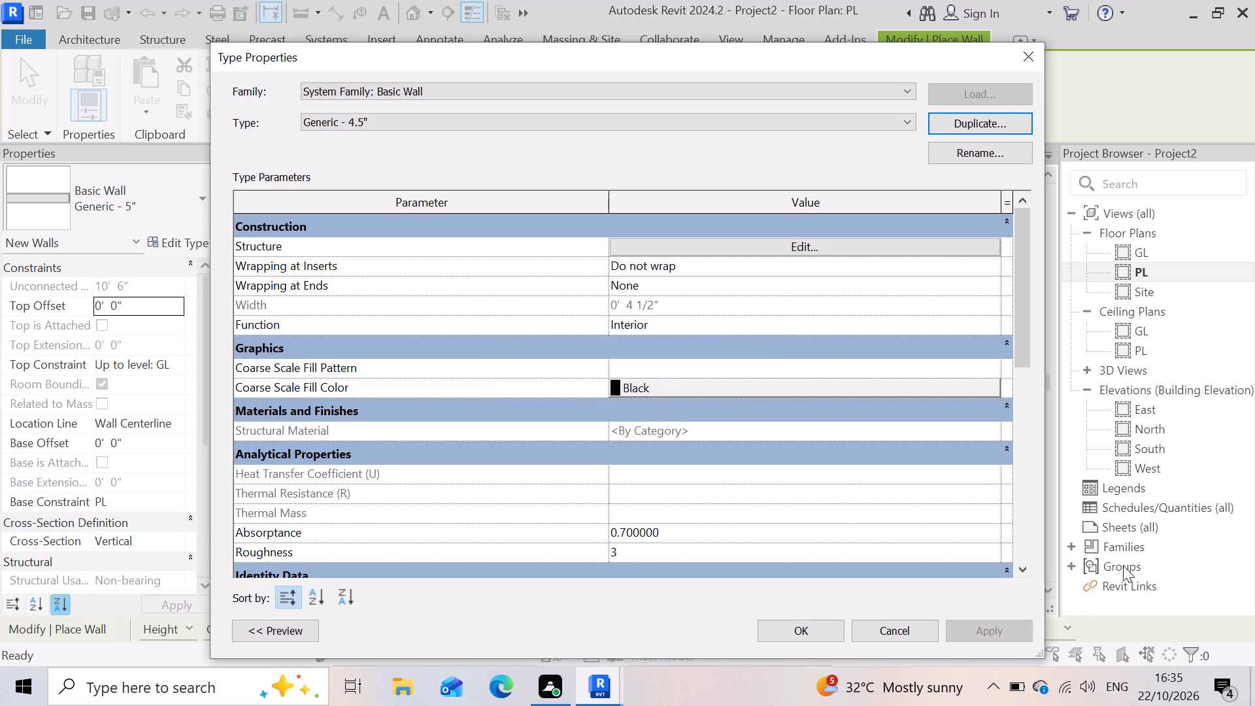
{"action": "left_click", "coordinate": [822, 632]}
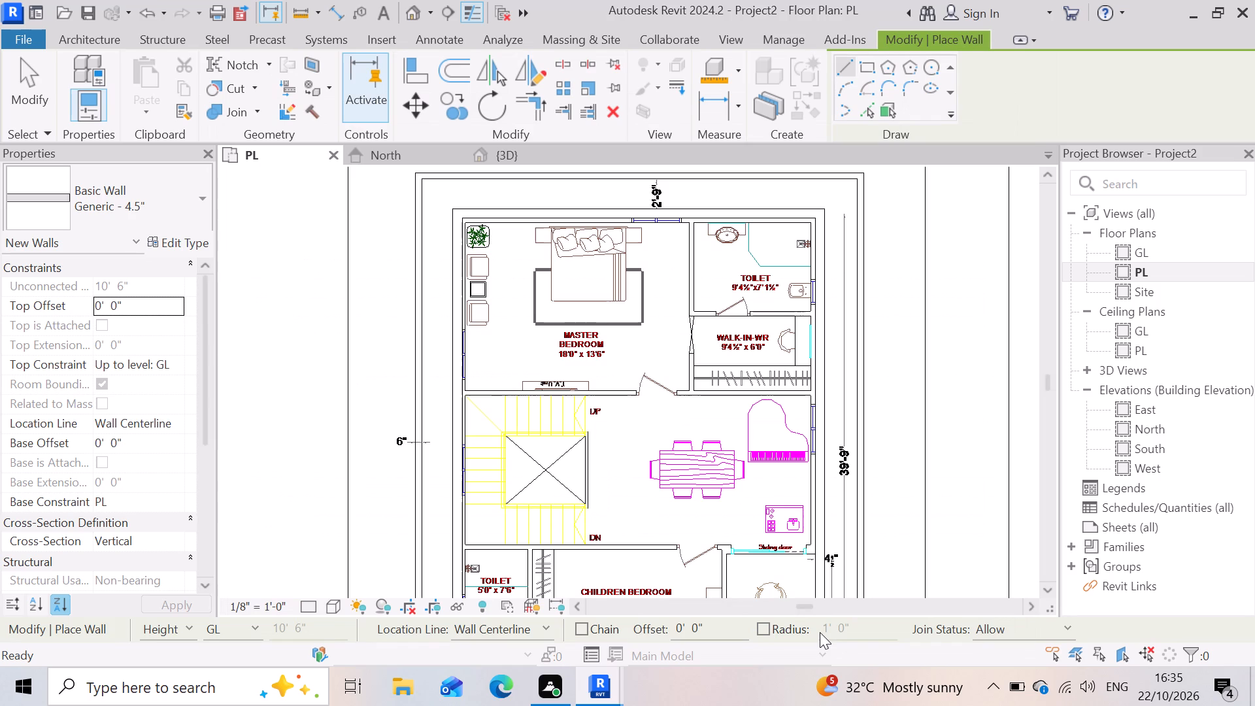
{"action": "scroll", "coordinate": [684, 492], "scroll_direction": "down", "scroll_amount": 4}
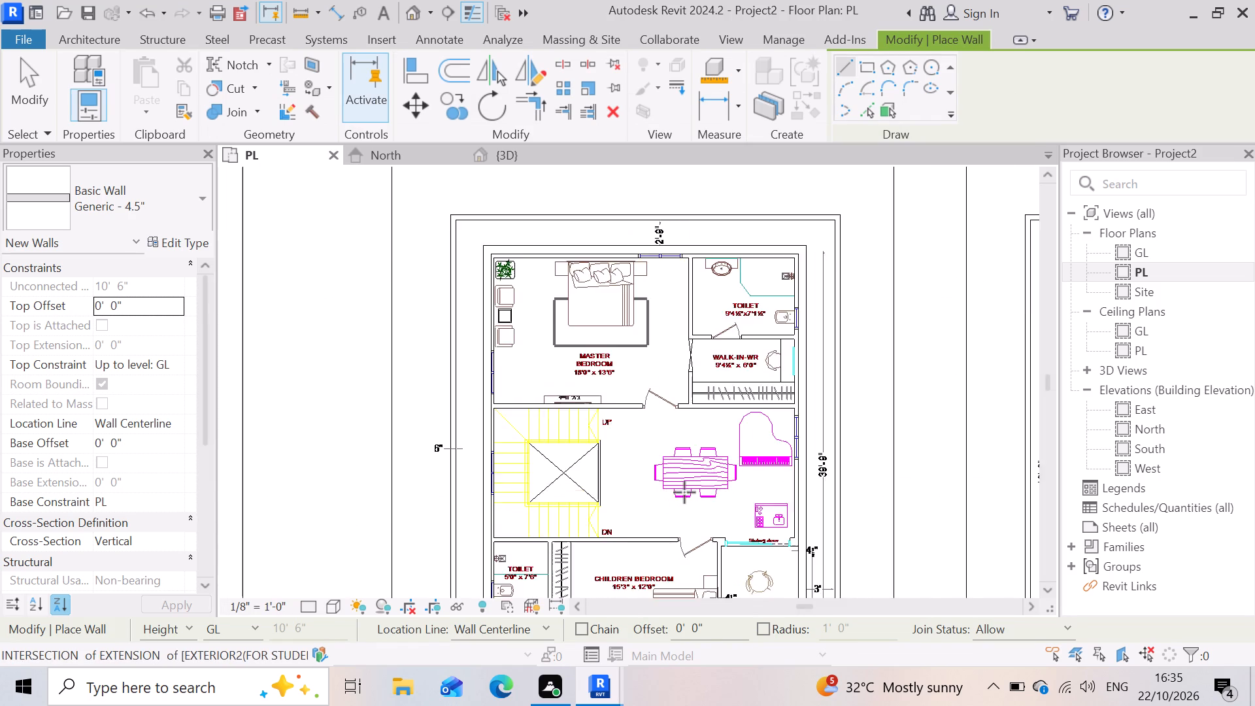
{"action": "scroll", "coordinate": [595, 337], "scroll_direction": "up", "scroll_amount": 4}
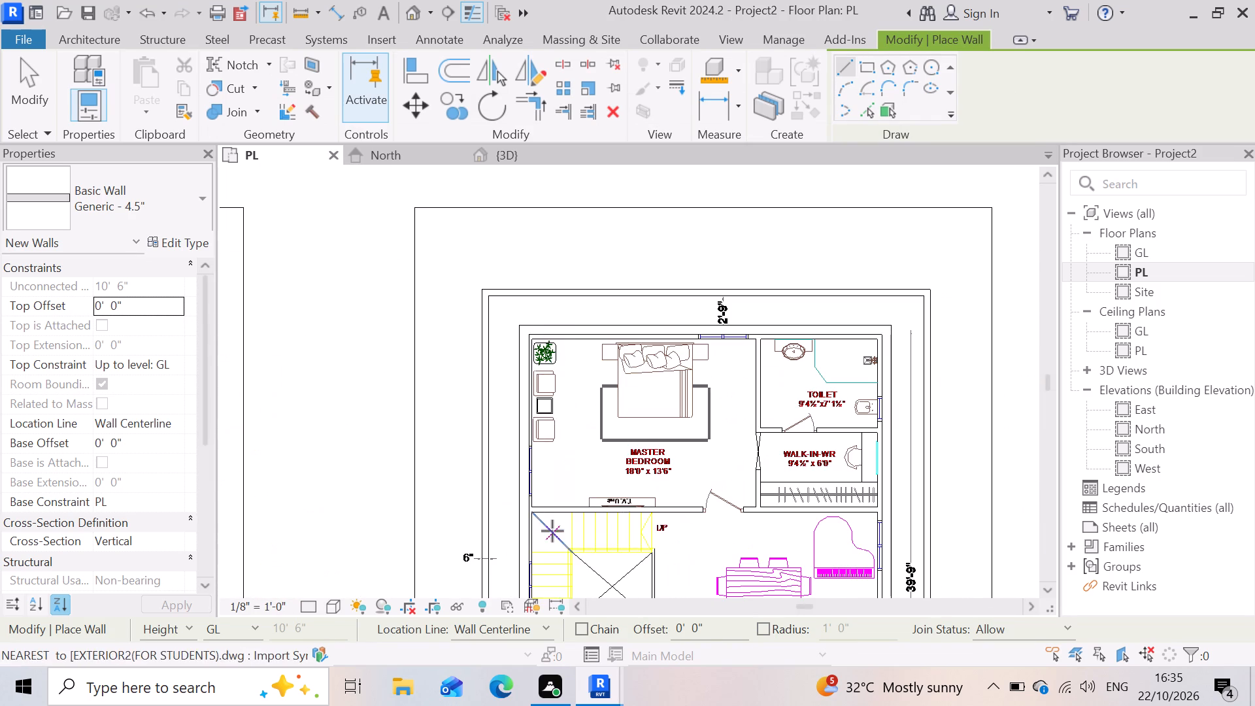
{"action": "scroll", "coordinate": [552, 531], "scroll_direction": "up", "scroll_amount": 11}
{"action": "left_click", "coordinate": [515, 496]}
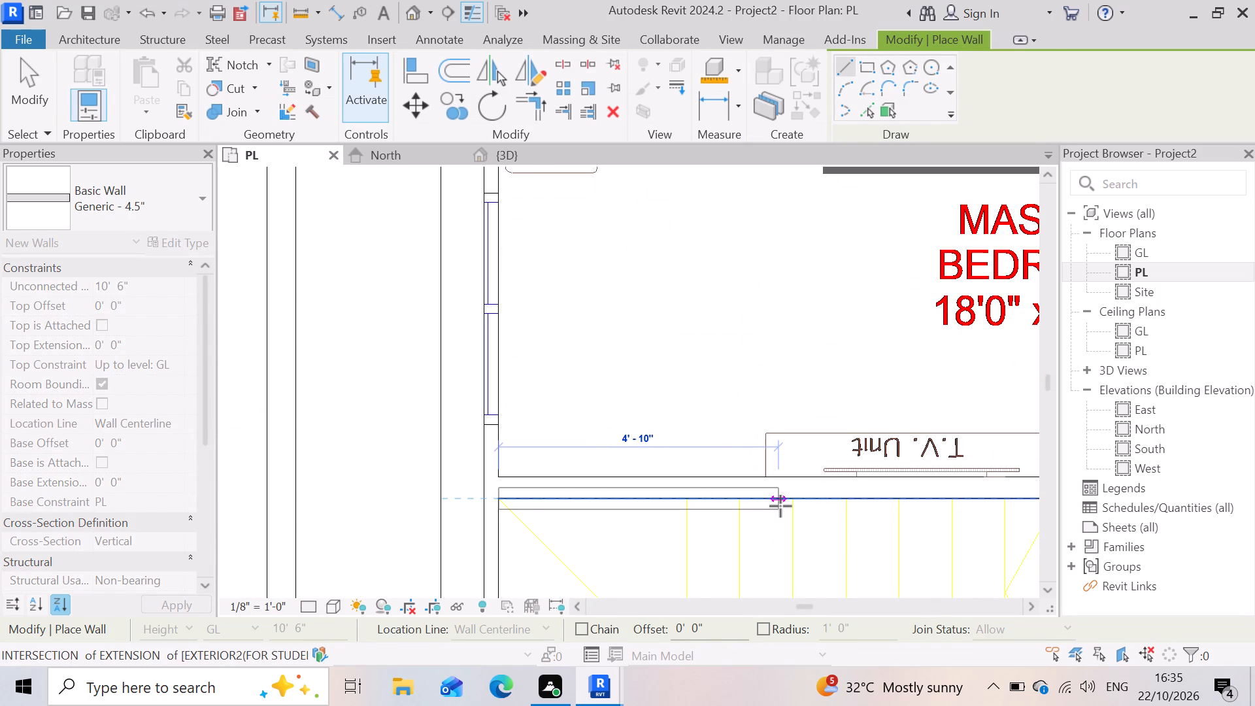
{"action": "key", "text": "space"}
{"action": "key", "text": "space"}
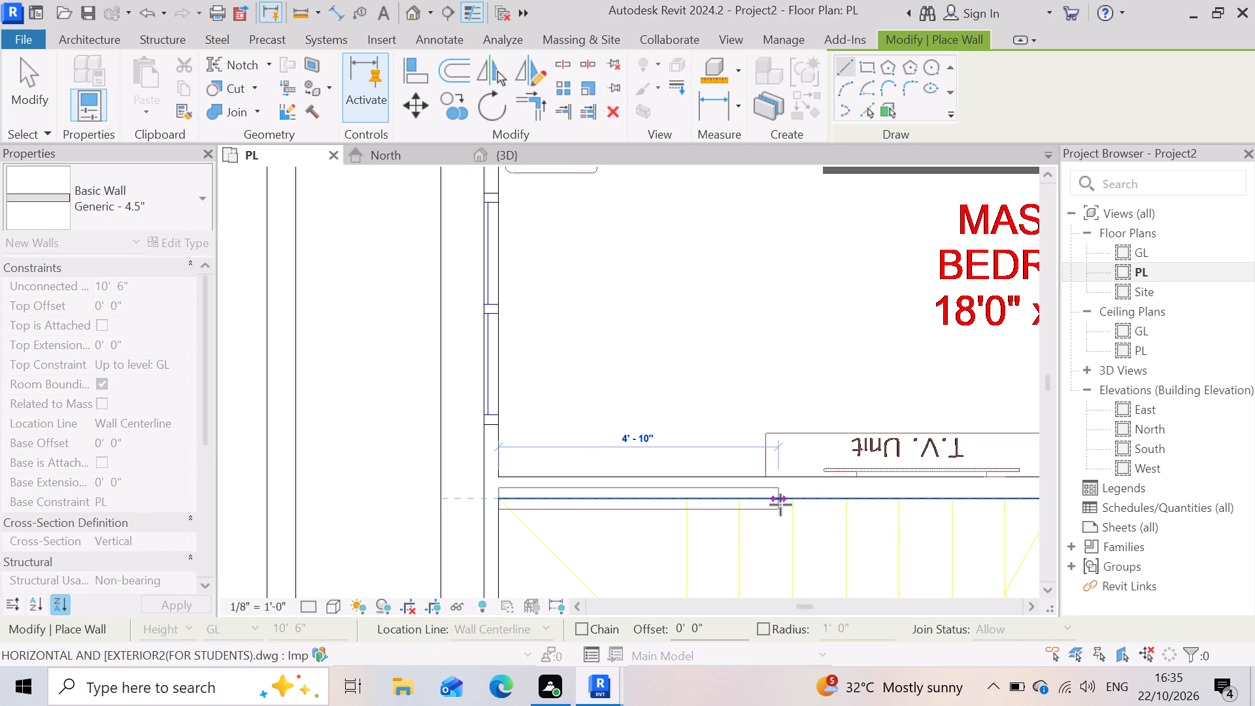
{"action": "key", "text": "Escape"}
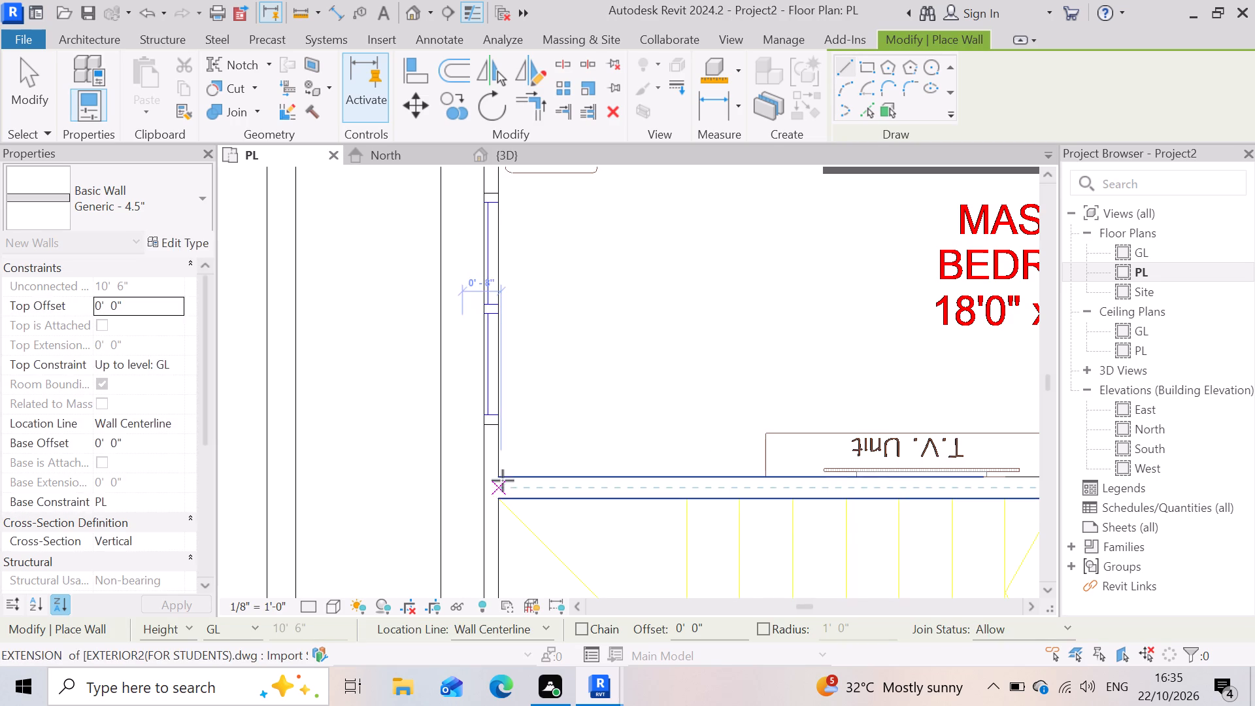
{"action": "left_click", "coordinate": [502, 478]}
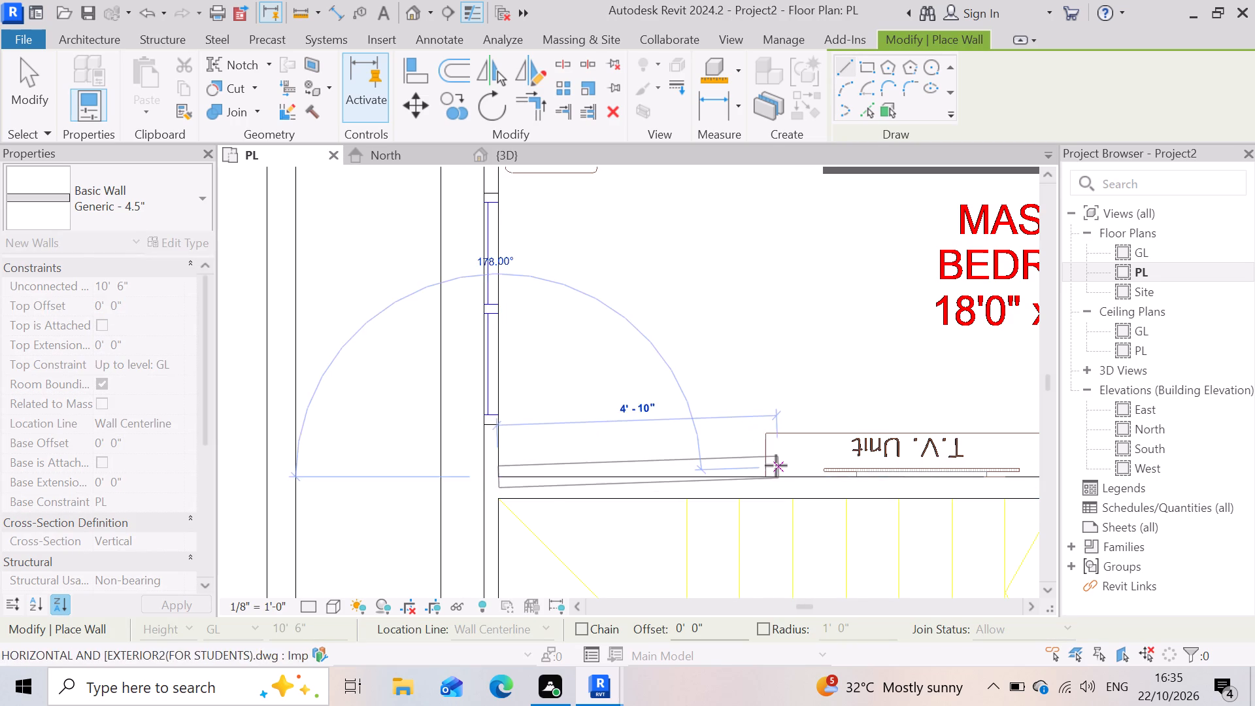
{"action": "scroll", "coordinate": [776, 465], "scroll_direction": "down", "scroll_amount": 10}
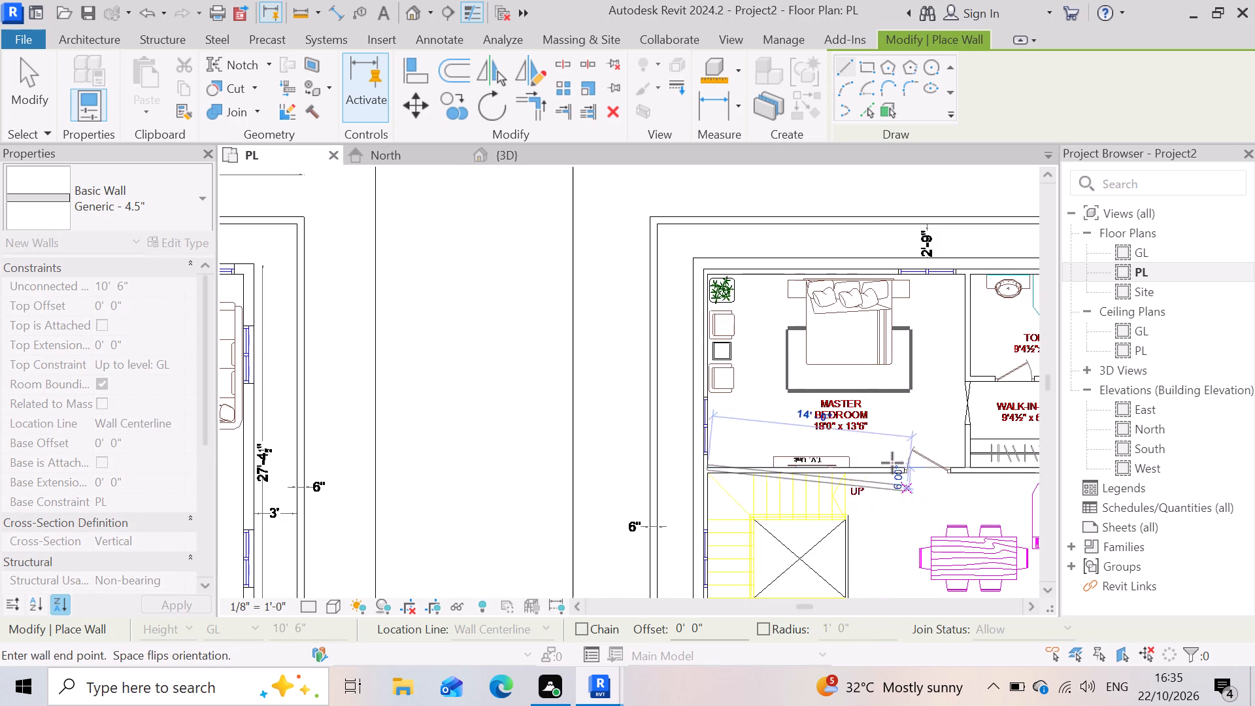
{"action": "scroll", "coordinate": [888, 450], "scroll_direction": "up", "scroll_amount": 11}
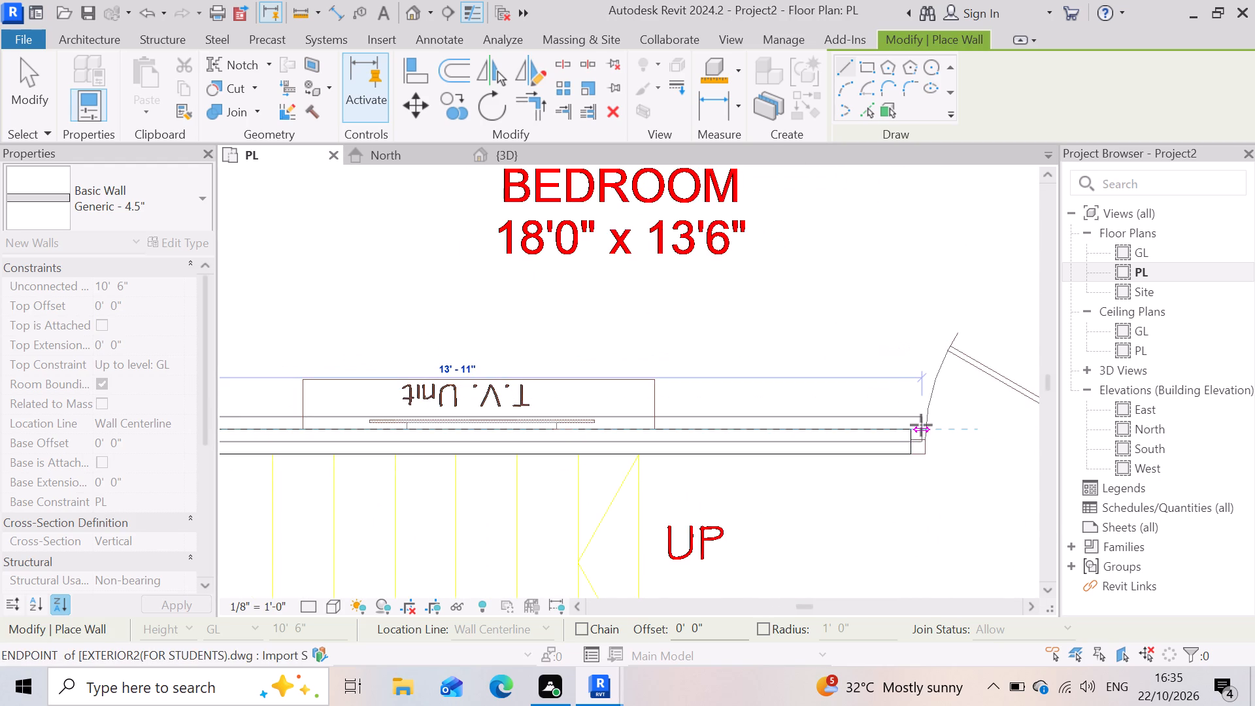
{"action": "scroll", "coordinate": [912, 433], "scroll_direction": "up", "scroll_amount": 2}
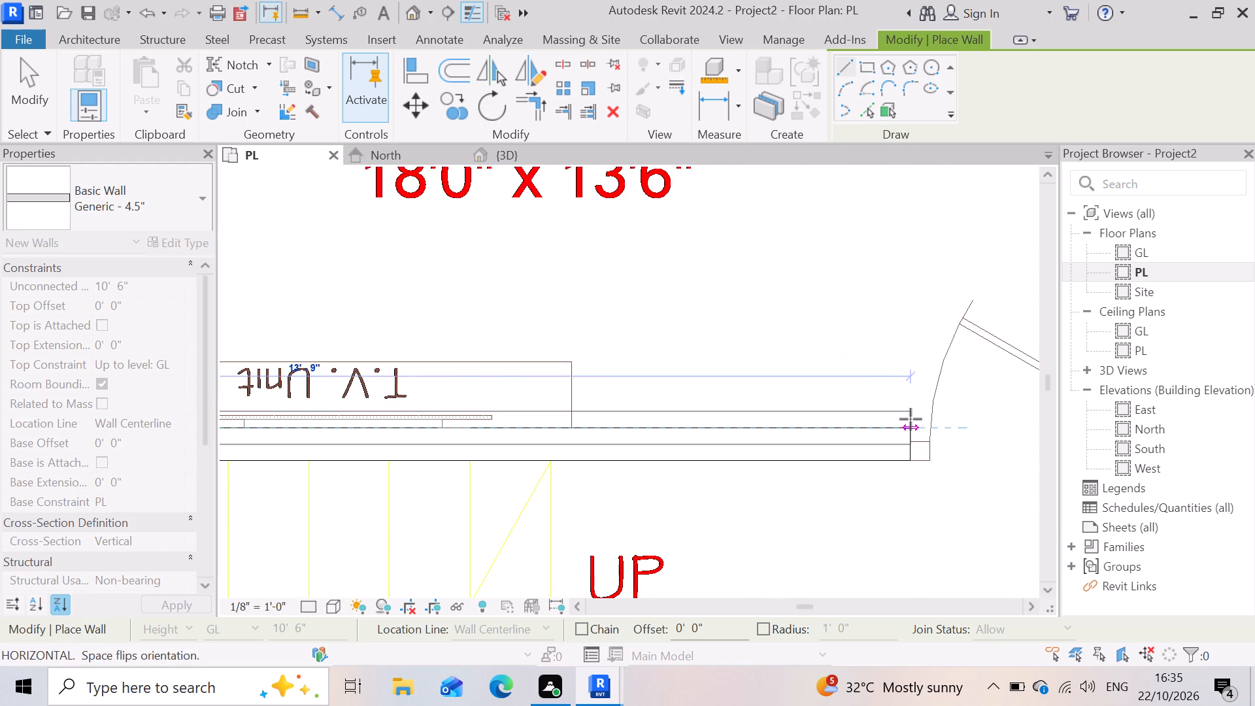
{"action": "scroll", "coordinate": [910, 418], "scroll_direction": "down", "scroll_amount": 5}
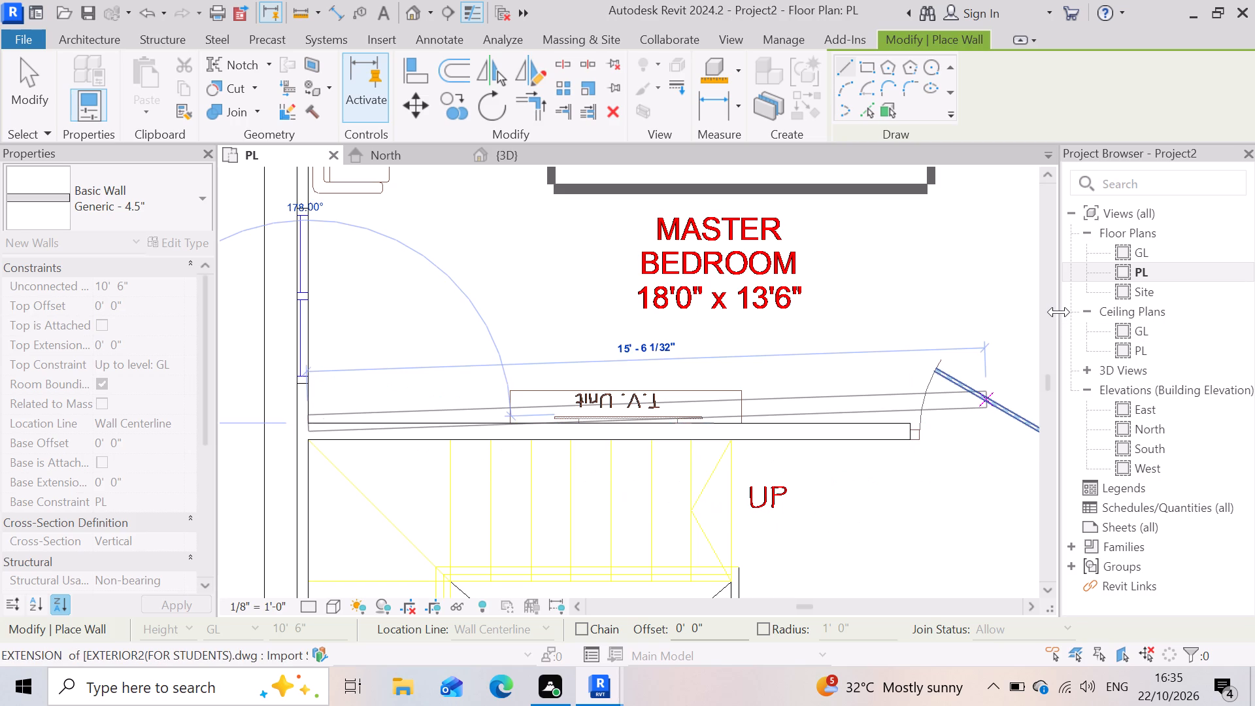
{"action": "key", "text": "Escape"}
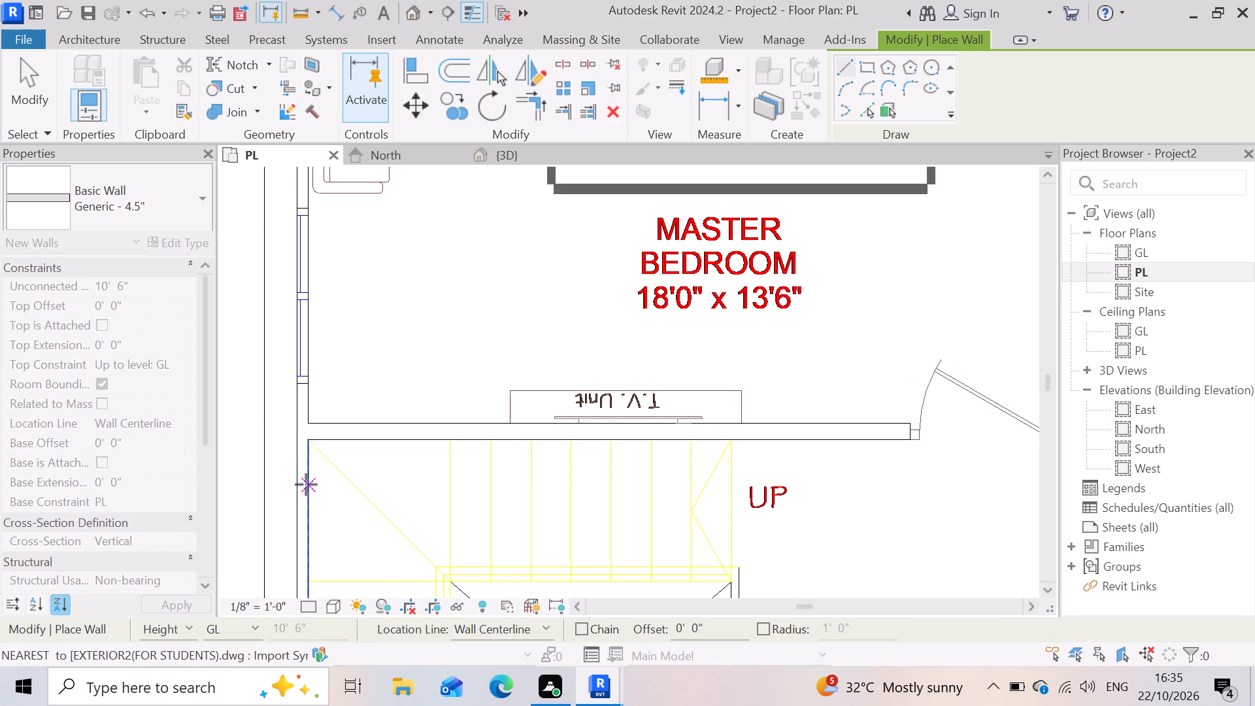
Draw a 13'-9" Generic - 4.5" wall between the master bedroom and staircase, from the outer wall to the bedroom door opening.
{"action": "left_click", "coordinate": [314, 444]}
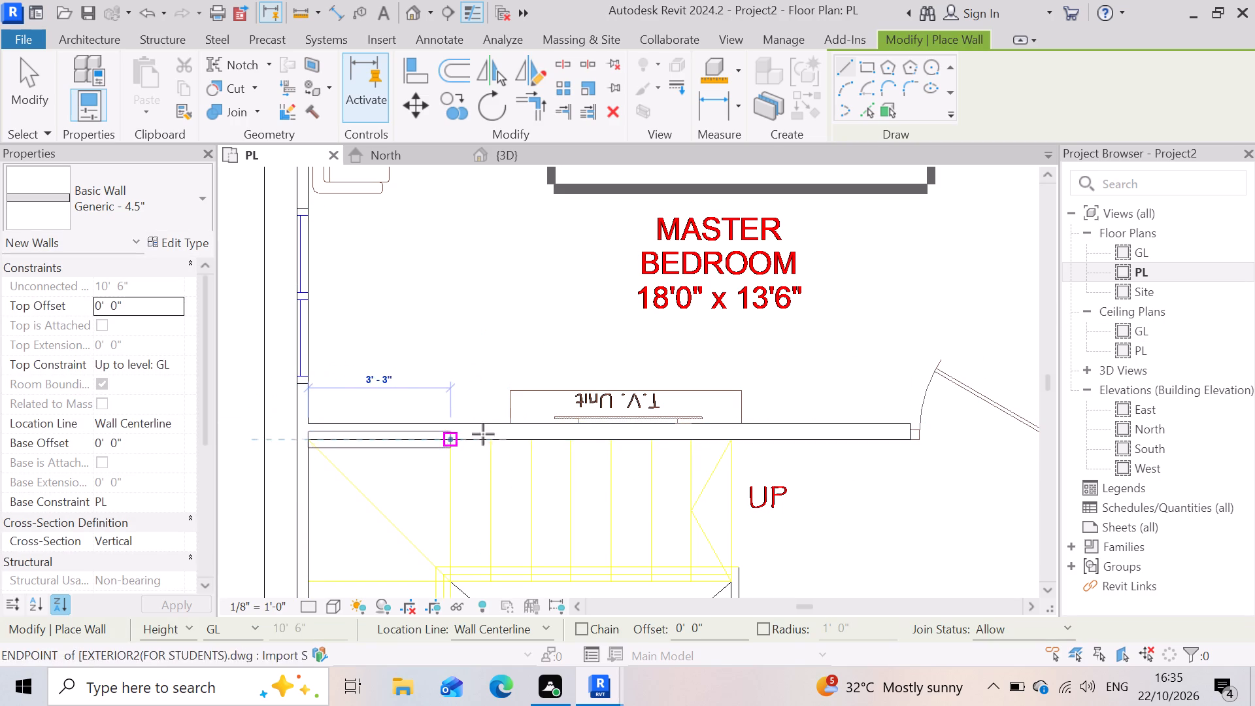
{"action": "left_click", "coordinate": [908, 443]}
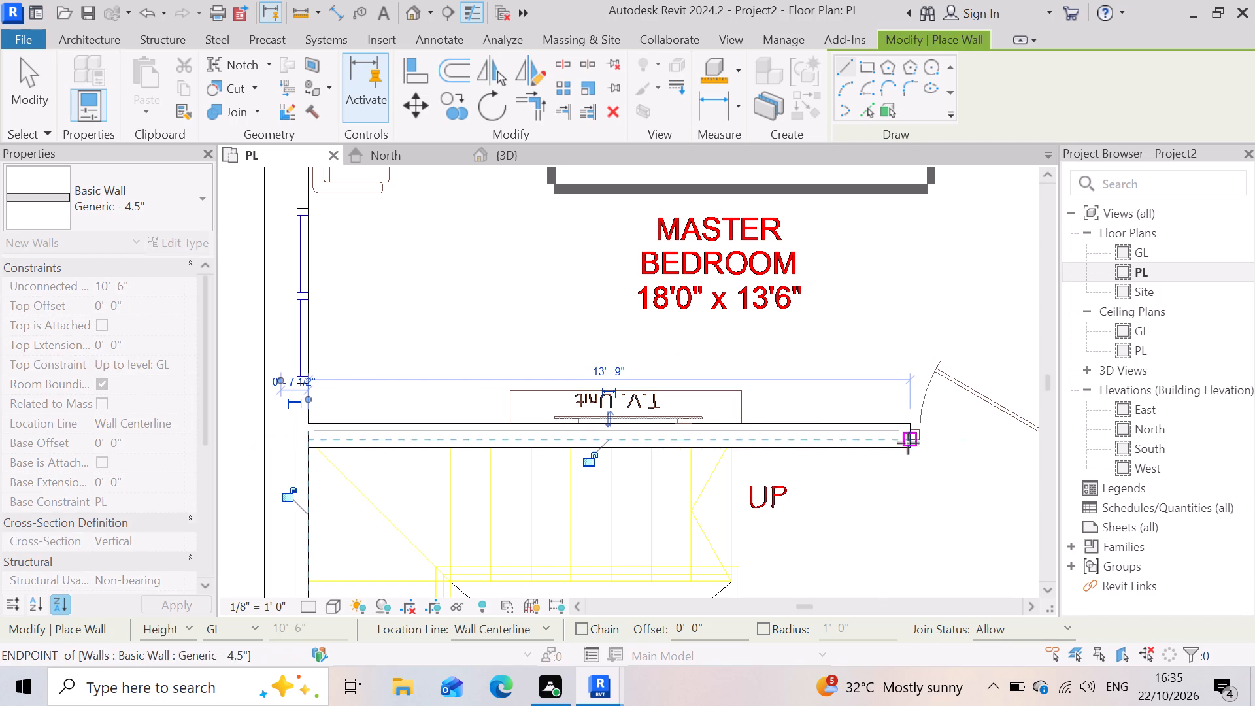
{"action": "scroll", "coordinate": [660, 487], "scroll_direction": "down", "scroll_amount": 9}
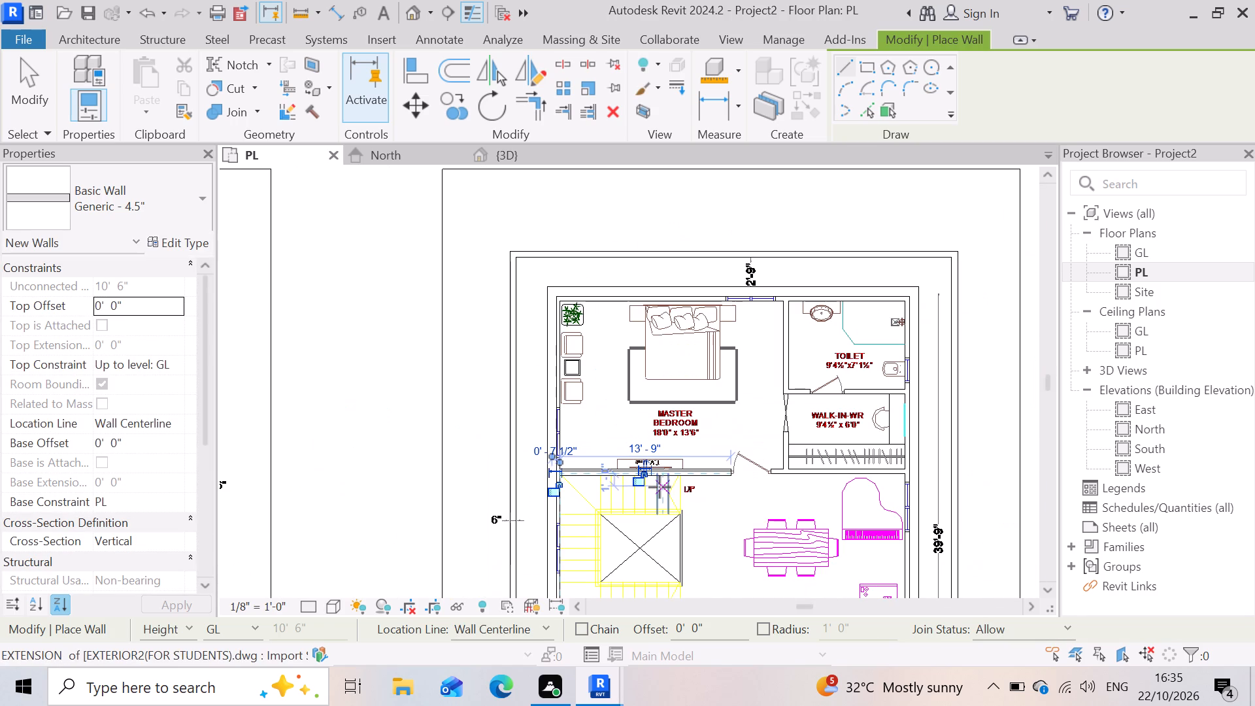
{"action": "key", "text": "Escape"}
Draw an 11'-6" Generic - 4.5" wall along the walk-in wardrobe's dining side, from the bedroom door opening to the outer wall.
{"action": "scroll", "coordinate": [801, 463], "scroll_direction": "up", "scroll_amount": 5}
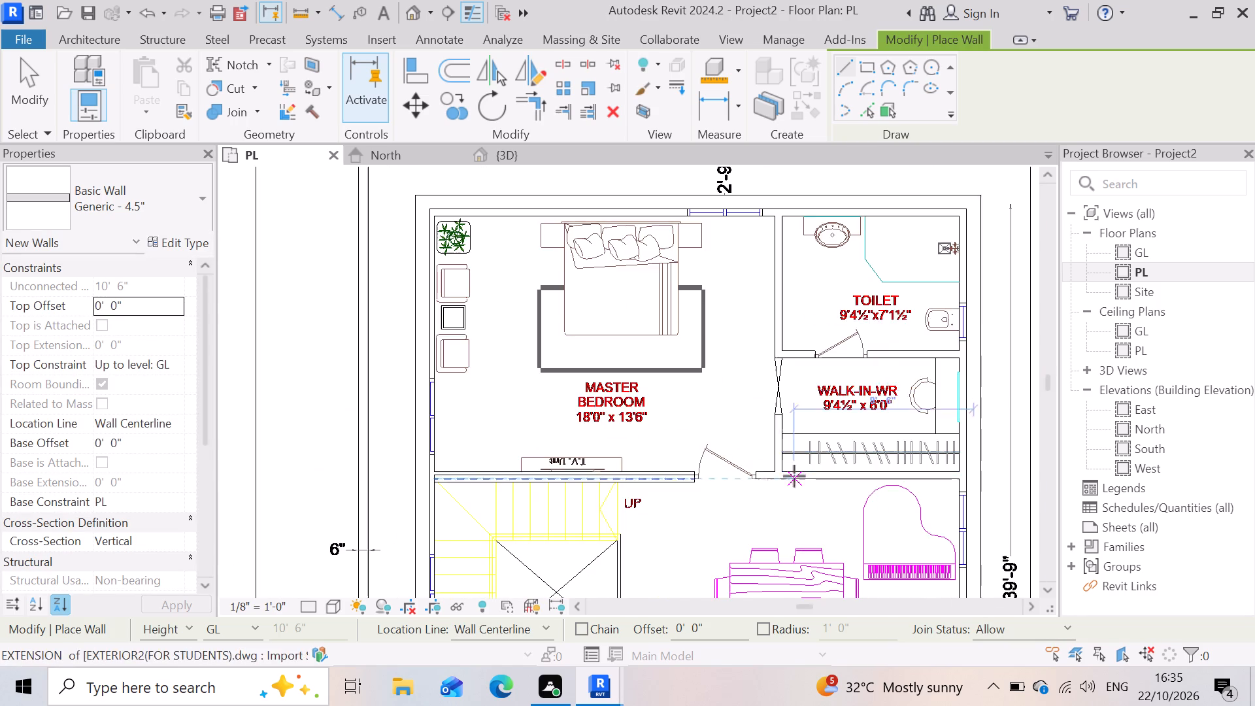
{"action": "scroll", "coordinate": [794, 476], "scroll_direction": "up", "scroll_amount": 5}
{"action": "scroll", "coordinate": [724, 486], "scroll_direction": "up", "scroll_amount": 4}
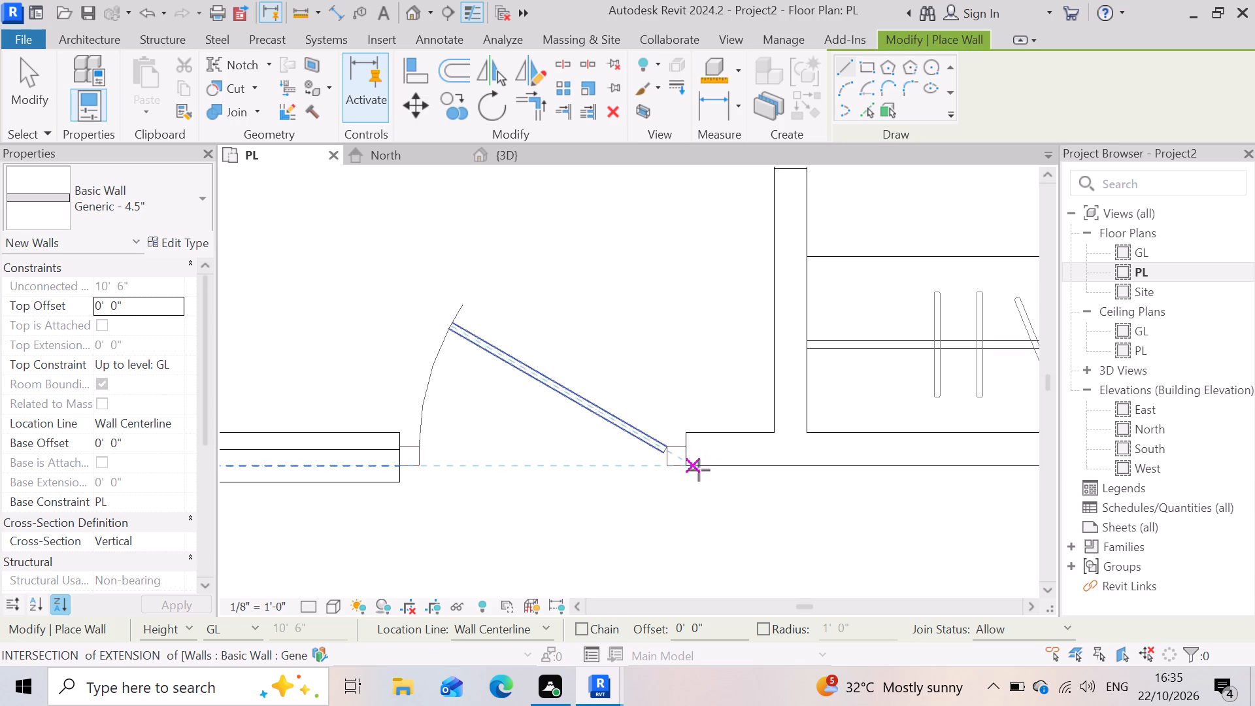
{"action": "scroll", "coordinate": [678, 460], "scroll_direction": "up", "scroll_amount": 4}
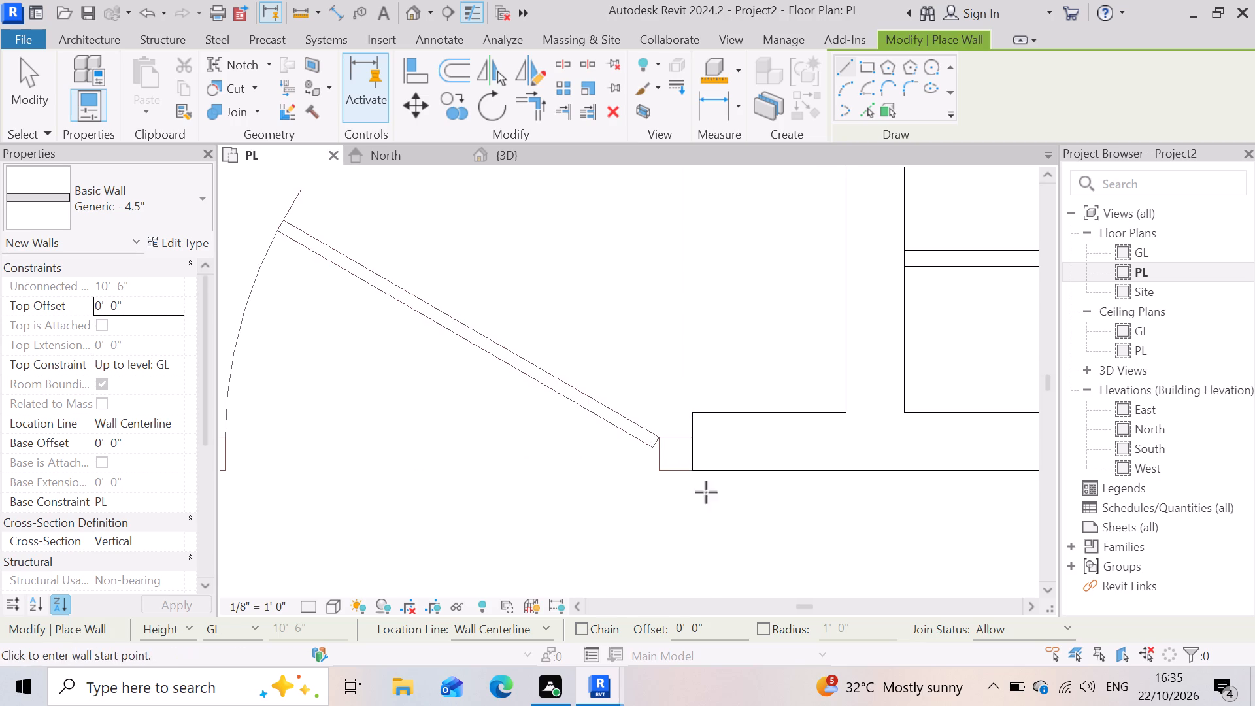
{"action": "left_click", "coordinate": [688, 470]}
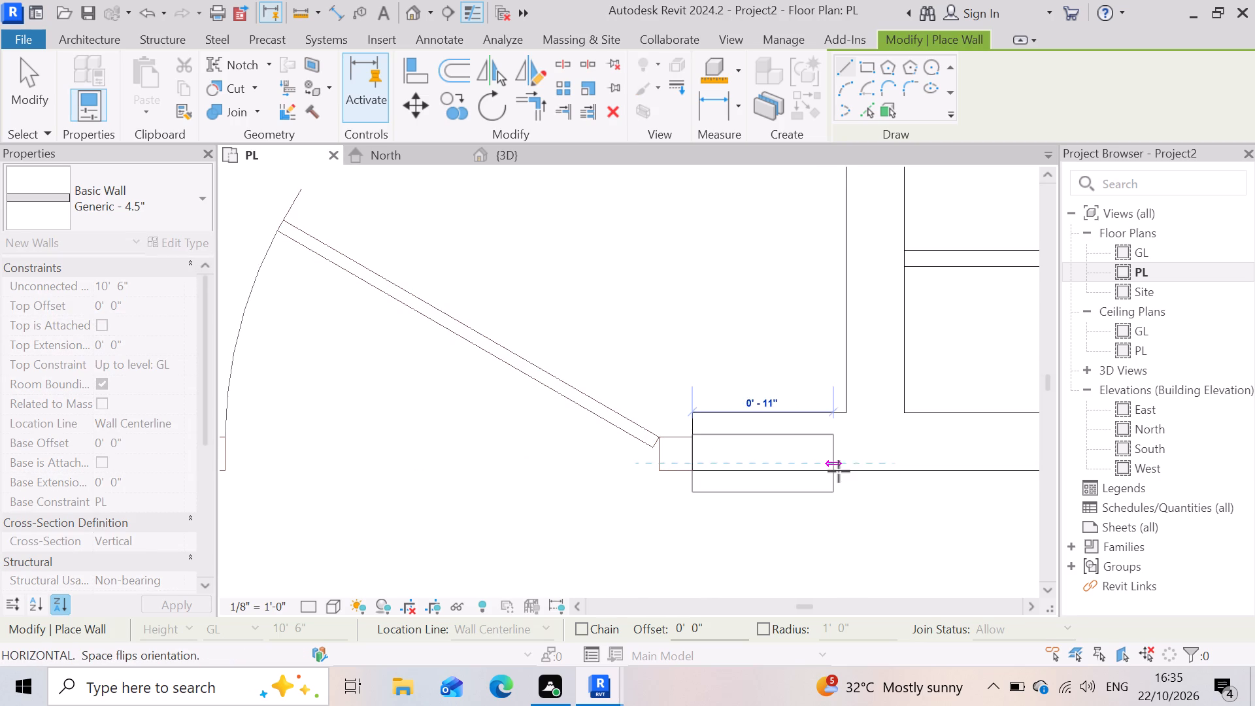
{"action": "scroll", "coordinate": [835, 466], "scroll_direction": "down", "scroll_amount": 20}
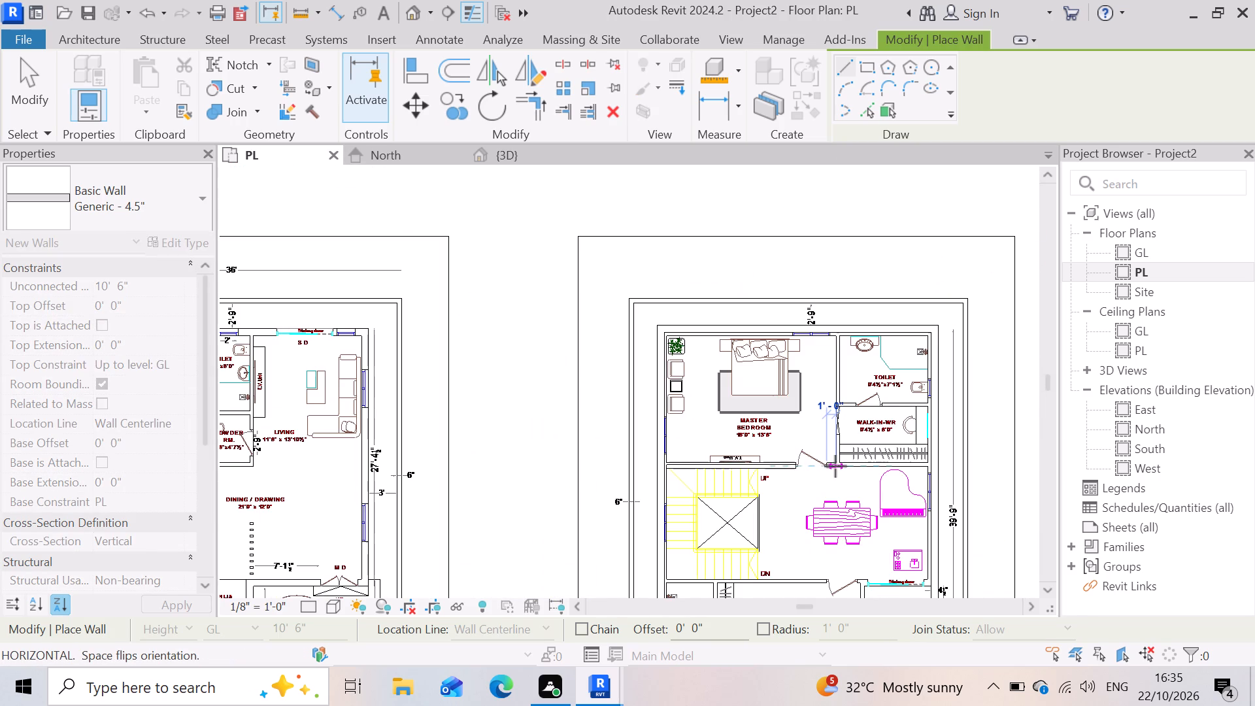
{"action": "scroll", "coordinate": [894, 468], "scroll_direction": "up", "scroll_amount": 12}
{"action": "scroll", "coordinate": [882, 464], "scroll_direction": "down", "scroll_amount": 2}
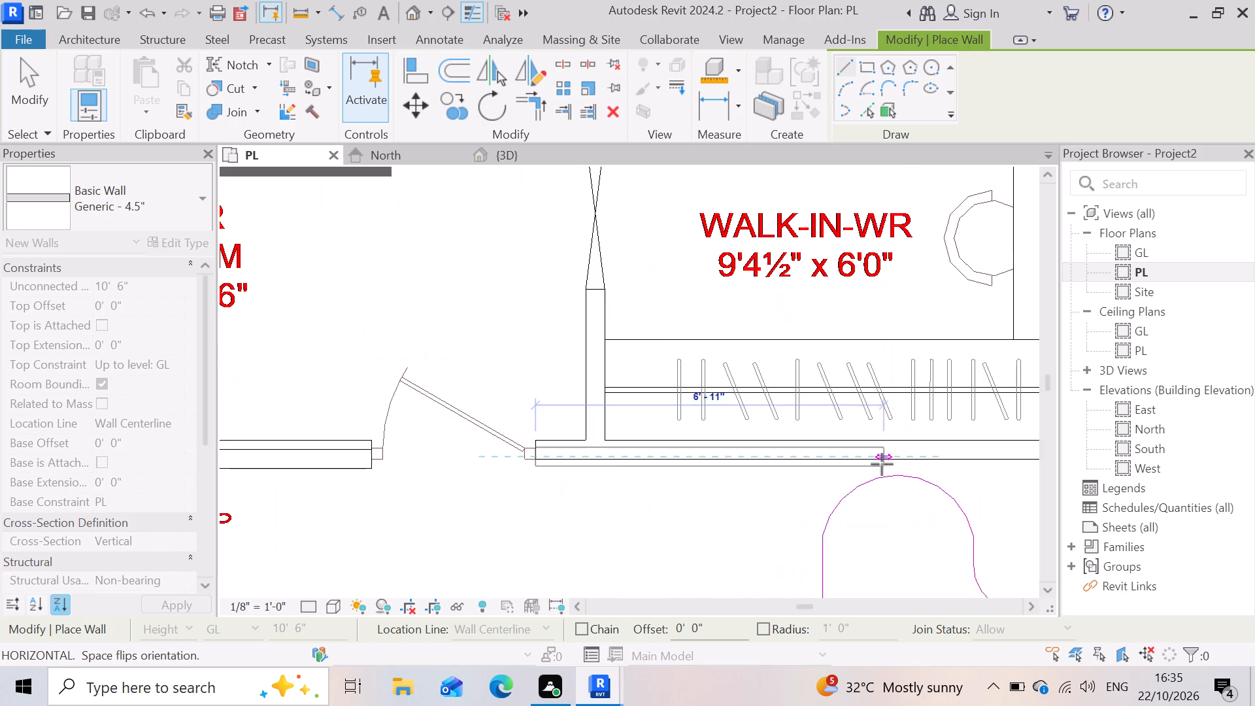
{"action": "scroll", "coordinate": [882, 464], "scroll_direction": "down", "scroll_amount": 8}
{"action": "scroll", "coordinate": [933, 456], "scroll_direction": "up", "scroll_amount": 5}
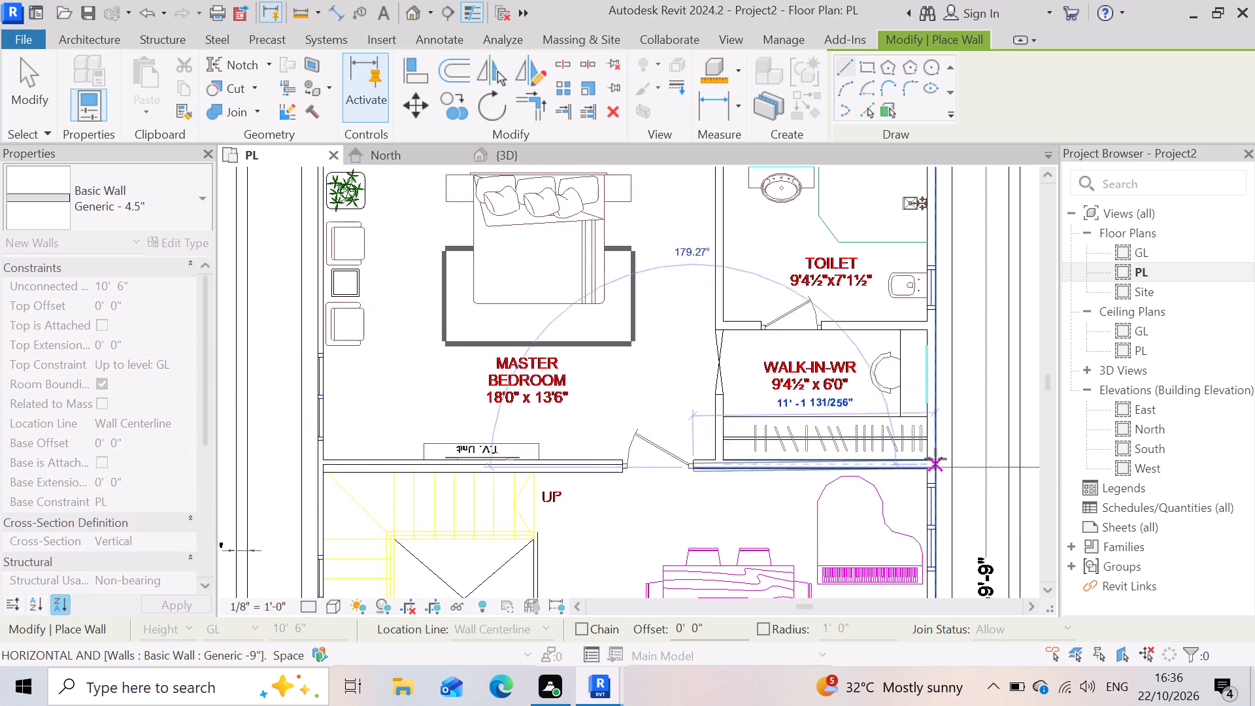
{"action": "scroll", "coordinate": [935, 459], "scroll_direction": "up", "scroll_amount": 9}
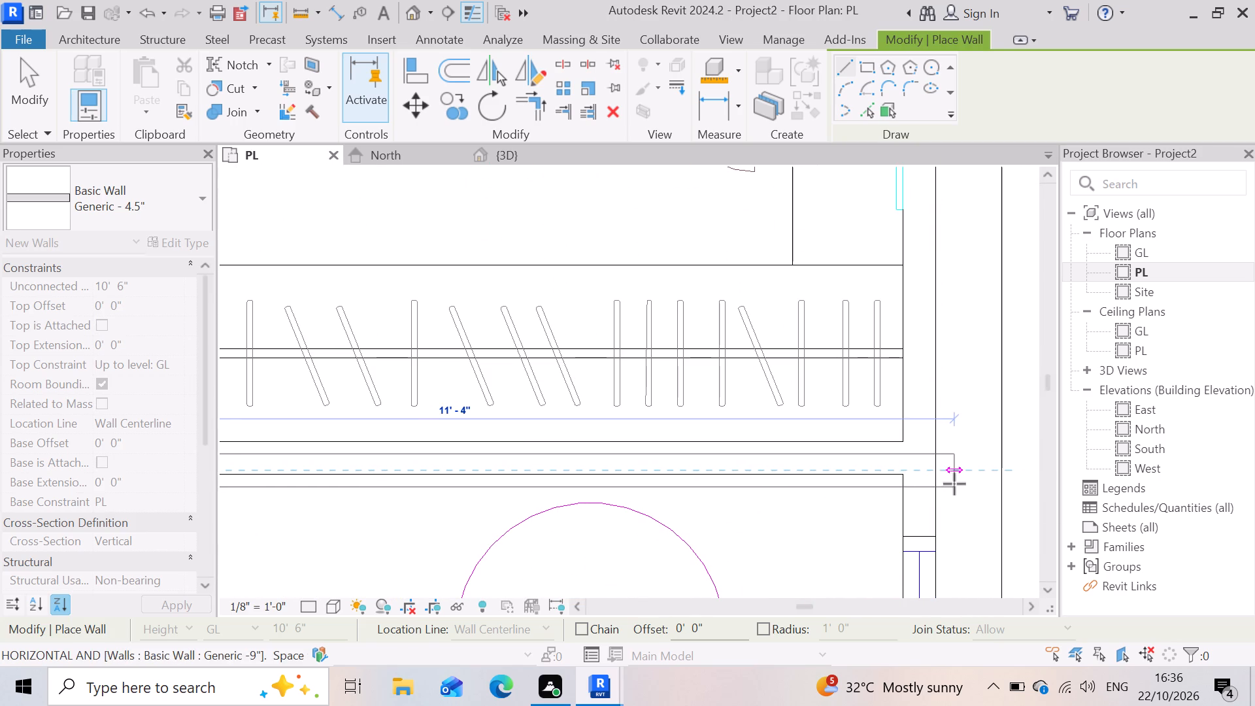
{"action": "left_click", "coordinate": [948, 484]}
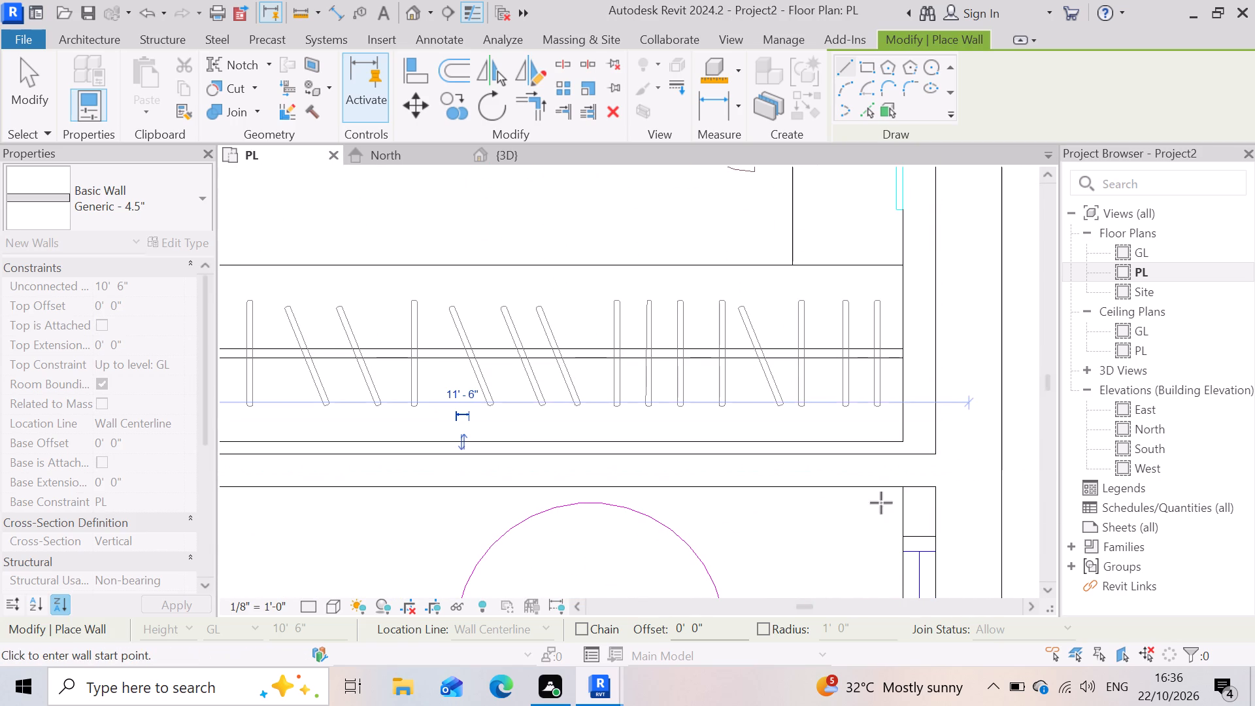
{"action": "scroll", "coordinate": [843, 515], "scroll_direction": "down", "scroll_amount": 7}
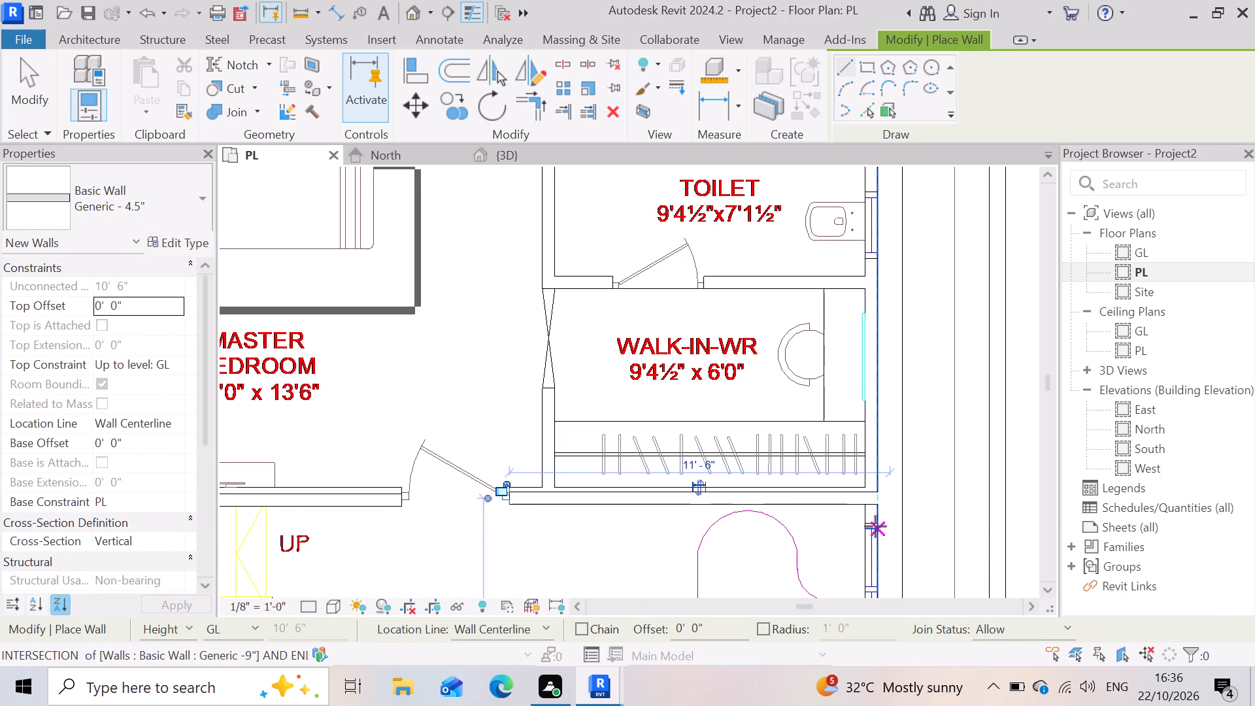
{"action": "left_click", "coordinate": [880, 490]}
{"action": "scroll", "coordinate": [867, 509], "scroll_direction": "down", "scroll_amount": 8}
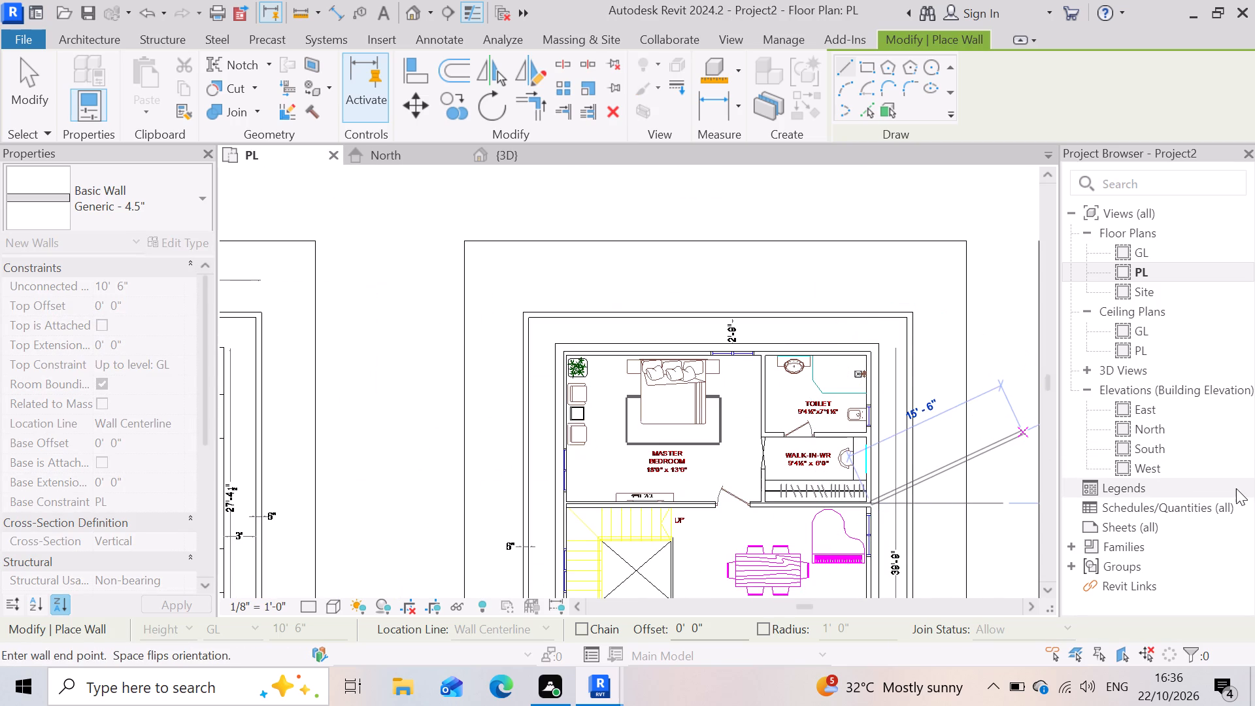
{"action": "key", "text": "Escape"}
Draw a Generic - 4.5" wall about 7'-7" long between the master bedroom and toilet, from the outer wall to the walk-in wardrobe opening.
{"action": "scroll", "coordinate": [789, 496], "scroll_direction": "up", "scroll_amount": 4}
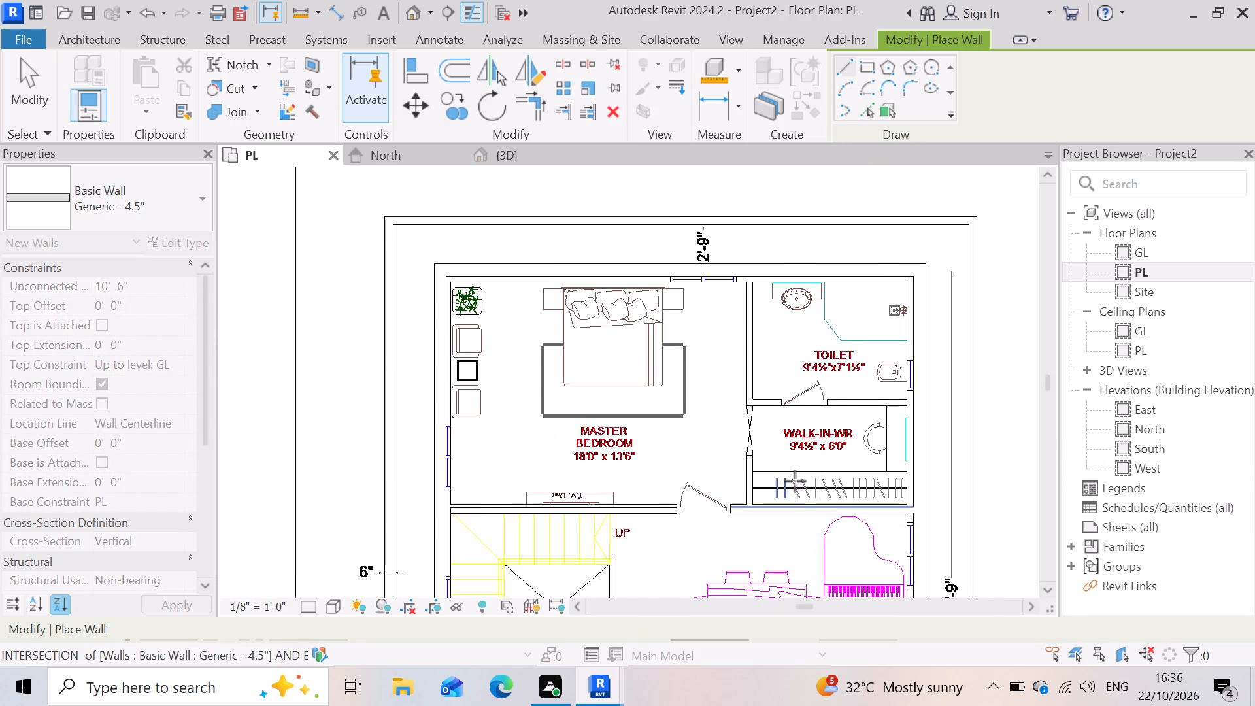
{"action": "scroll", "coordinate": [702, 306], "scroll_direction": "up", "scroll_amount": 2}
{"action": "scroll", "coordinate": [749, 244], "scroll_direction": "up", "scroll_amount": 3}
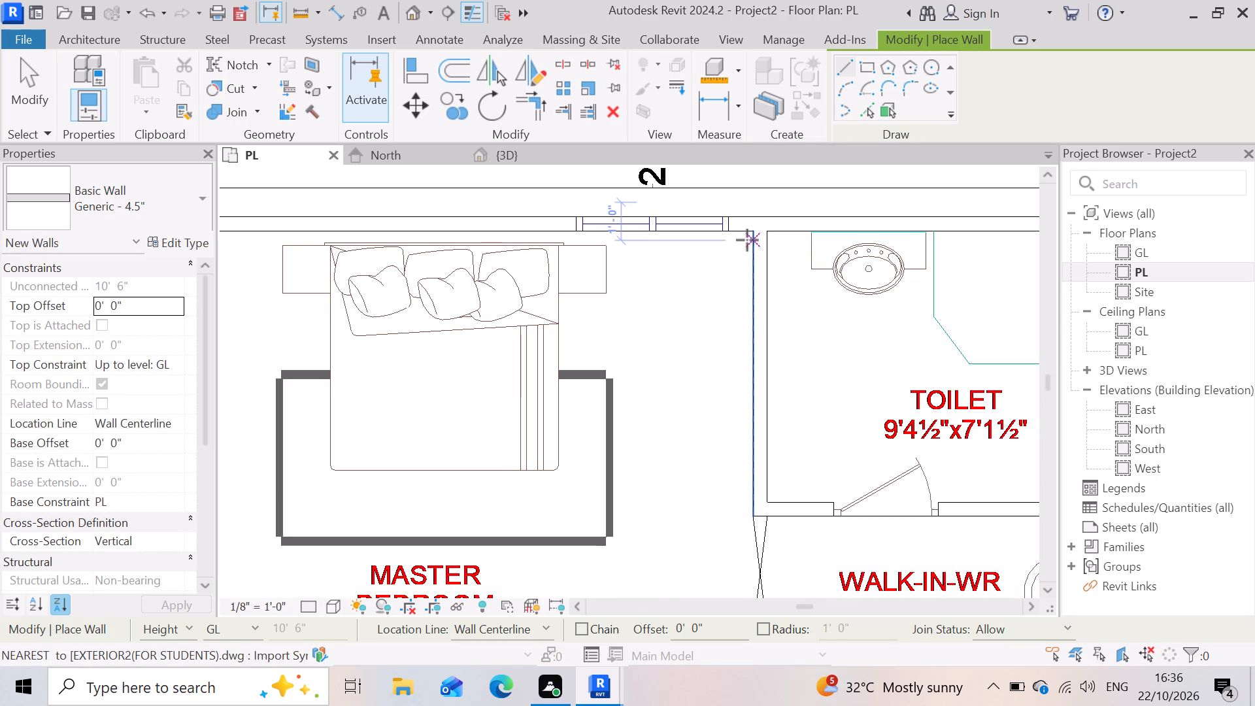
{"action": "scroll", "coordinate": [762, 241], "scroll_direction": "down", "scroll_amount": 3}
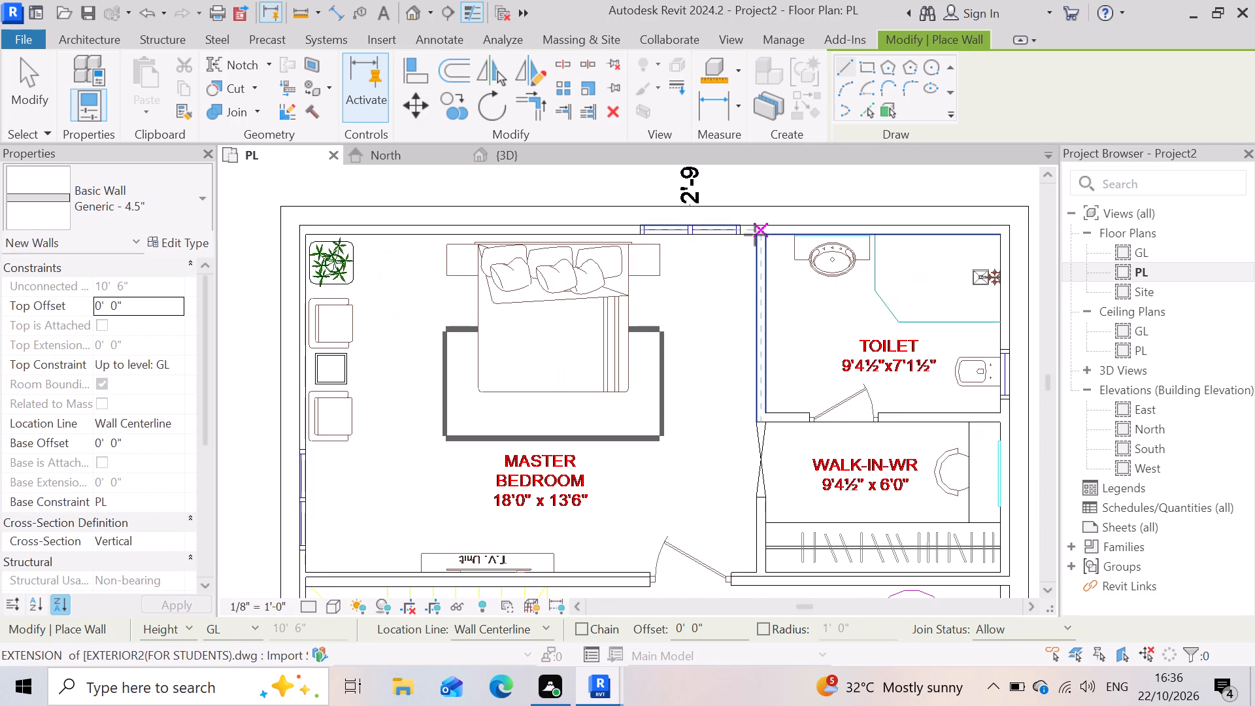
{"action": "scroll", "coordinate": [755, 241], "scroll_direction": "up", "scroll_amount": 5}
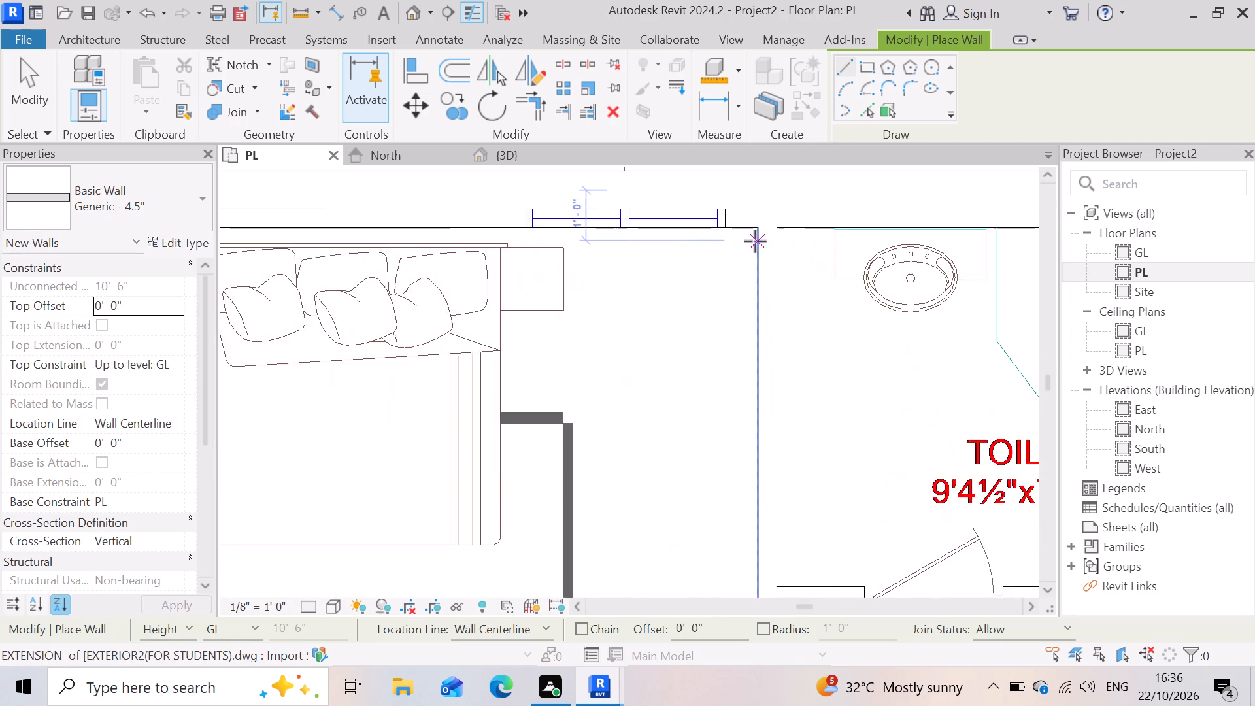
{"action": "scroll", "coordinate": [755, 241], "scroll_direction": "up", "scroll_amount": 2}
{"action": "left_click", "coordinate": [756, 224]}
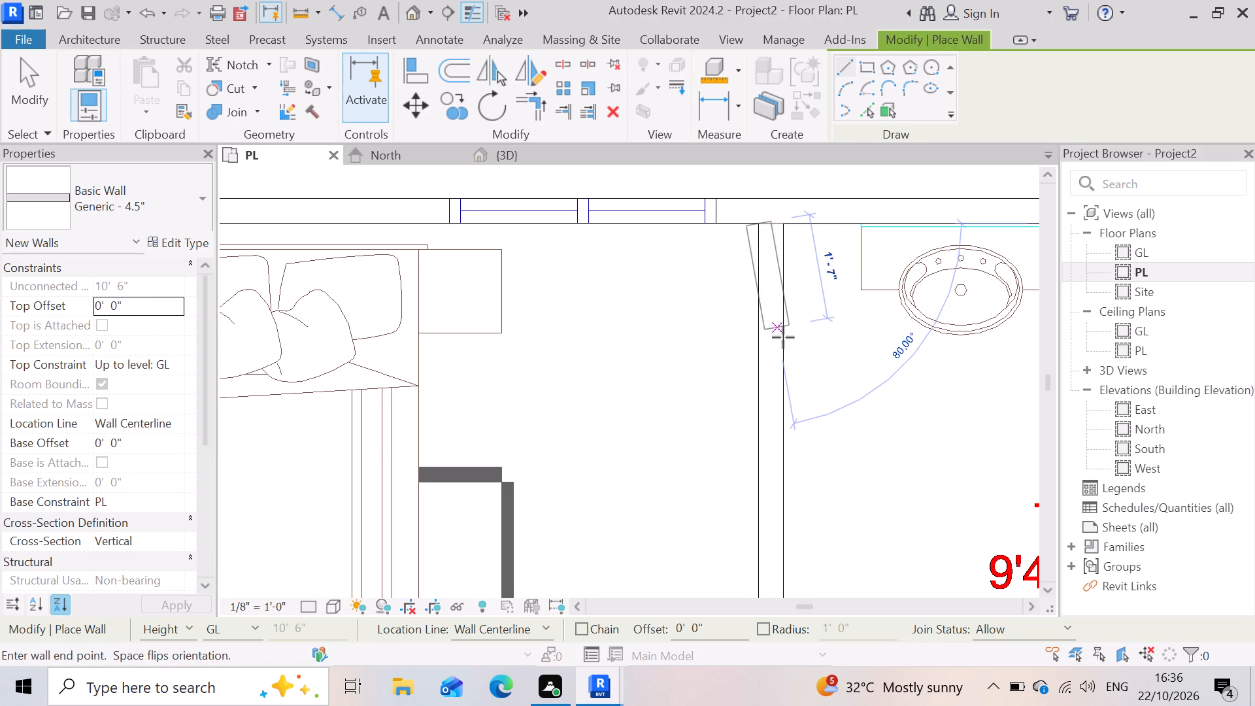
{"action": "scroll", "coordinate": [786, 342], "scroll_direction": "down", "scroll_amount": 15}
{"action": "scroll", "coordinate": [775, 388], "scroll_direction": "up", "scroll_amount": 16}
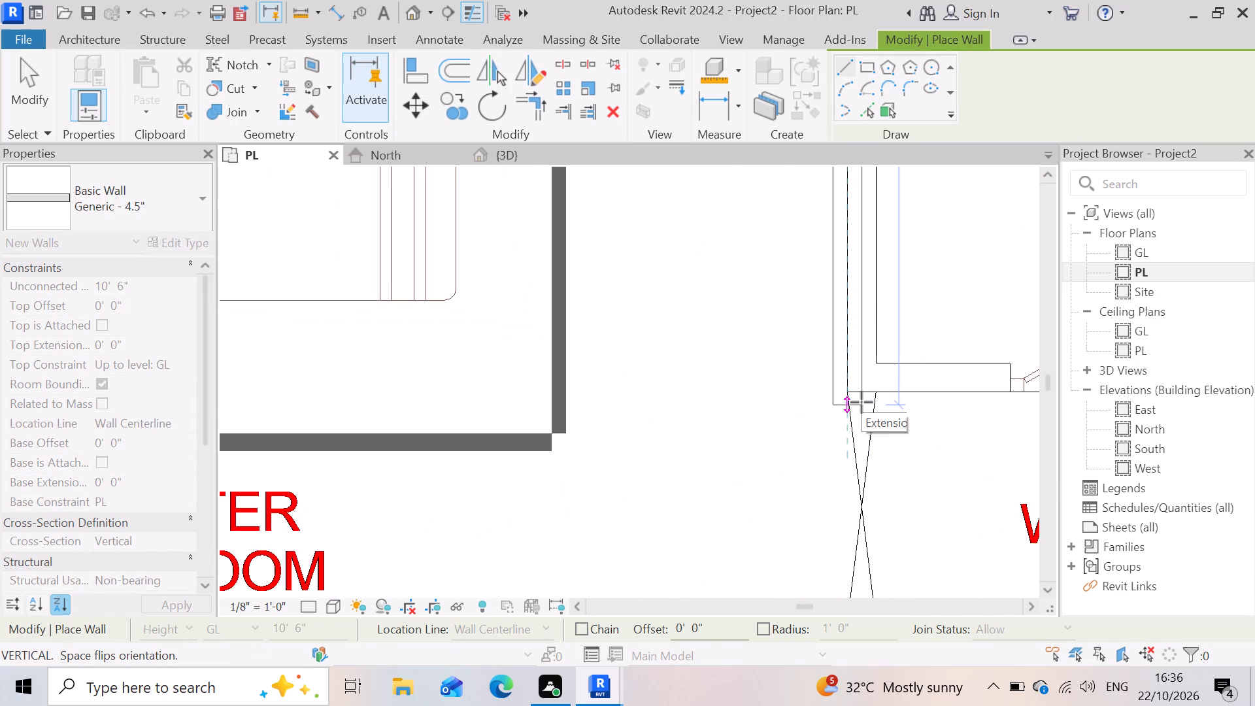
{"action": "left_click", "coordinate": [861, 398]}
Draw a 3'-0" Generic - 4.5" wall between the master bedroom and walk-in wardrobe, from the dining-side wall up to the wardrobe opening.
{"action": "scroll", "coordinate": [851, 399], "scroll_direction": "down", "scroll_amount": 9}
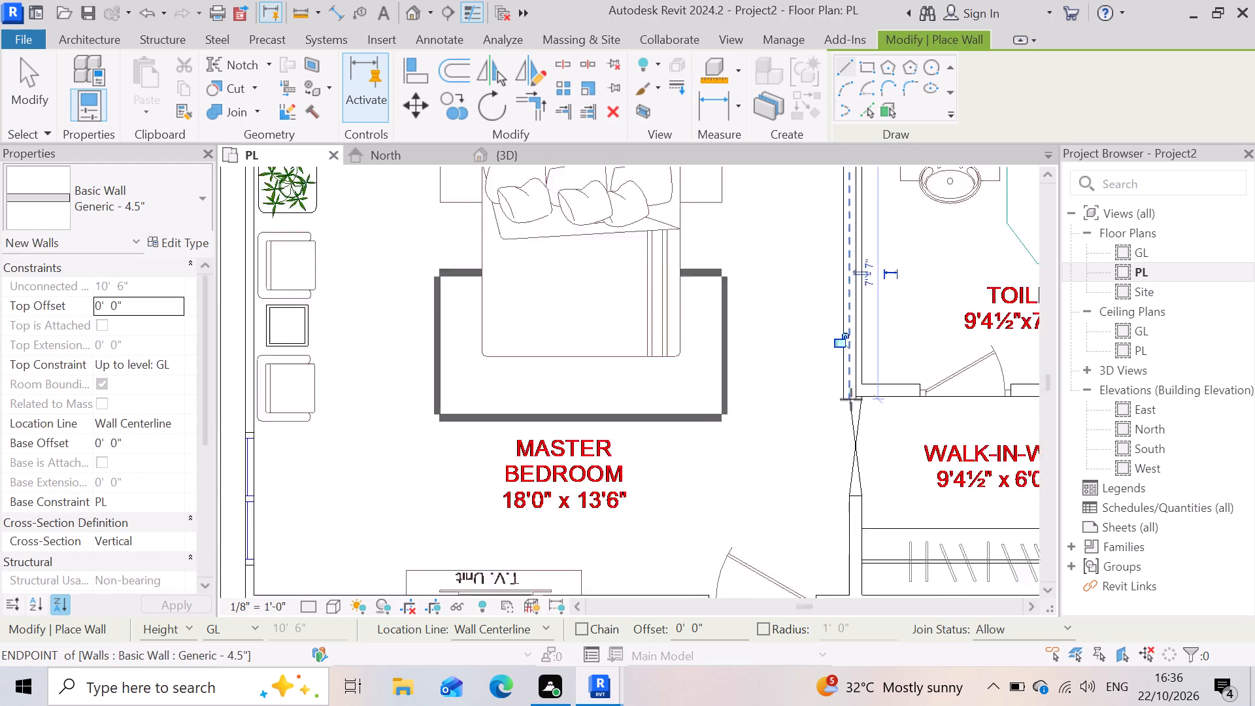
{"action": "scroll", "coordinate": [851, 399], "scroll_direction": "down", "scroll_amount": 6}
{"action": "scroll", "coordinate": [850, 401], "scroll_direction": "up", "scroll_amount": 1}
{"action": "scroll", "coordinate": [881, 498], "scroll_direction": "up", "scroll_amount": 2}
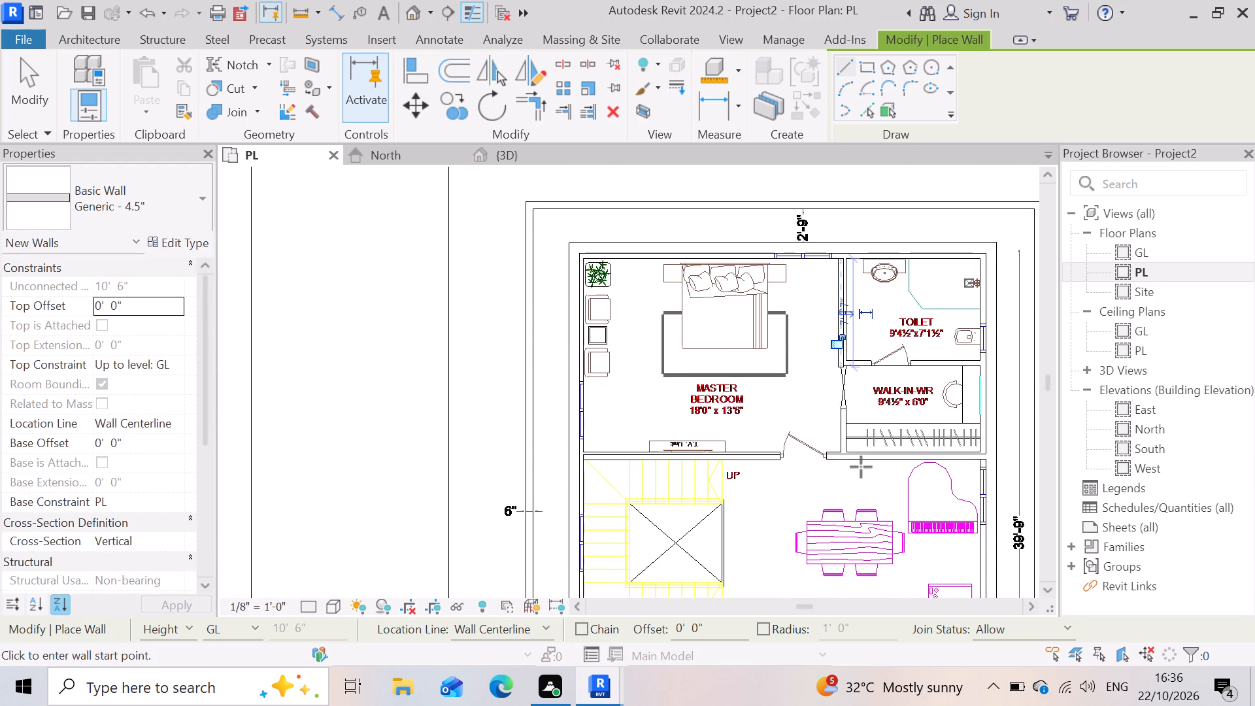
{"action": "scroll", "coordinate": [861, 467], "scroll_direction": "up", "scroll_amount": 11}
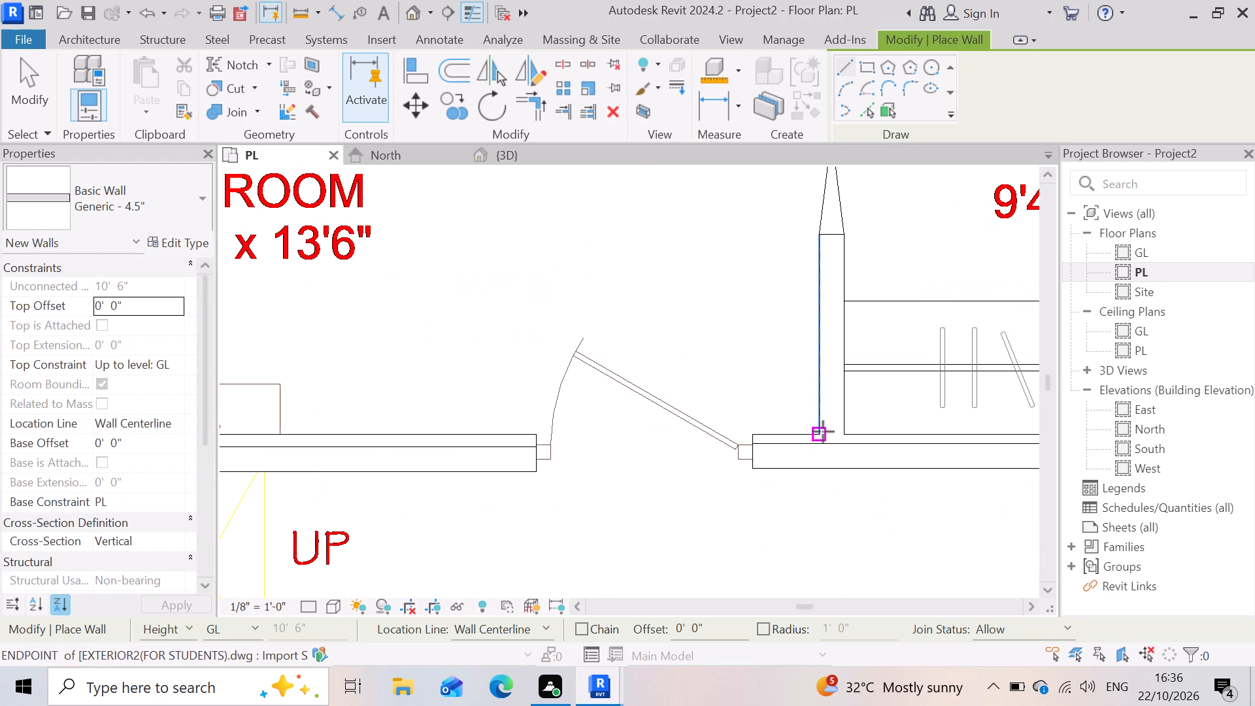
{"action": "left_click", "coordinate": [823, 431]}
{"action": "scroll", "coordinate": [823, 450], "scroll_direction": "down", "scroll_amount": 7}
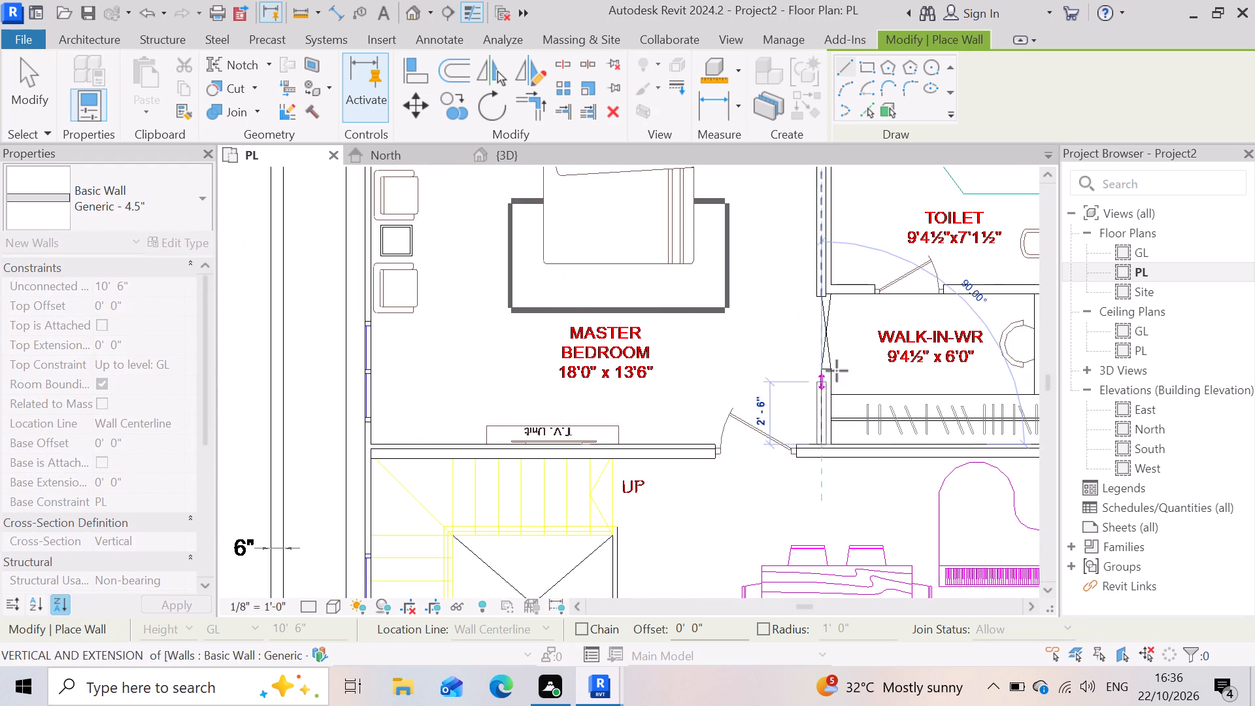
{"action": "scroll", "coordinate": [837, 369], "scroll_direction": "up", "scroll_amount": 3}
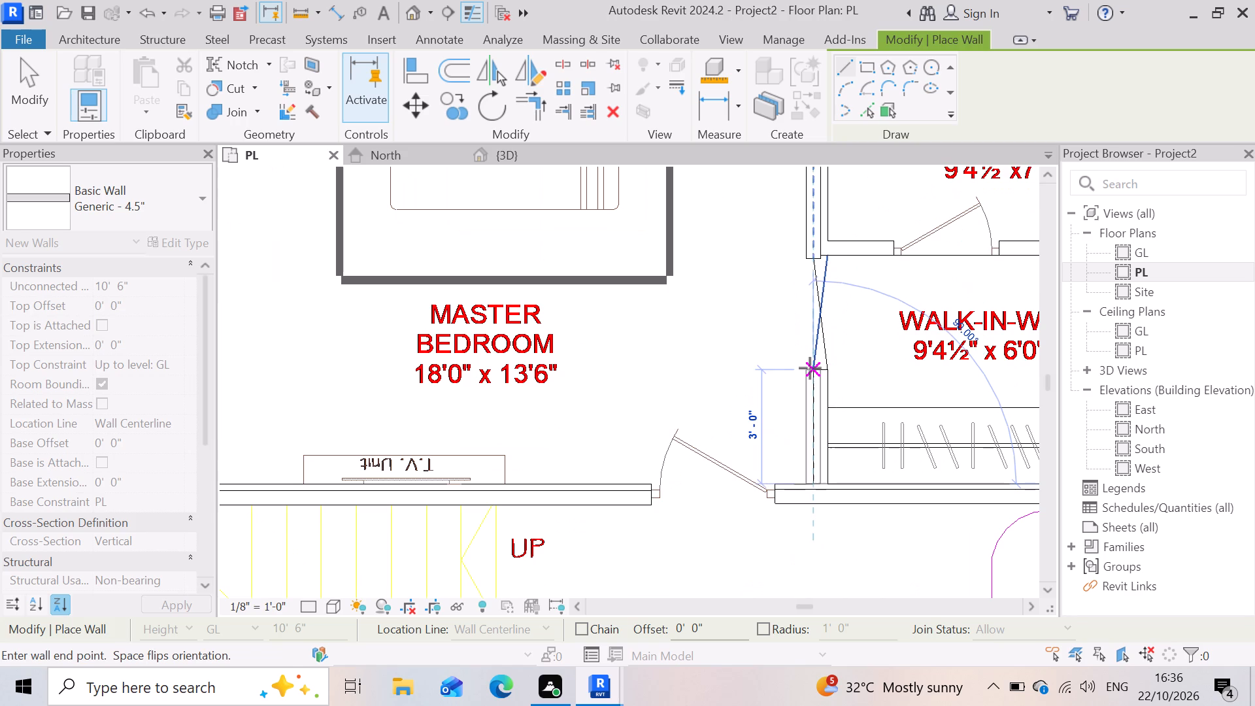
{"action": "scroll", "coordinate": [810, 368], "scroll_direction": "up", "scroll_amount": 5}
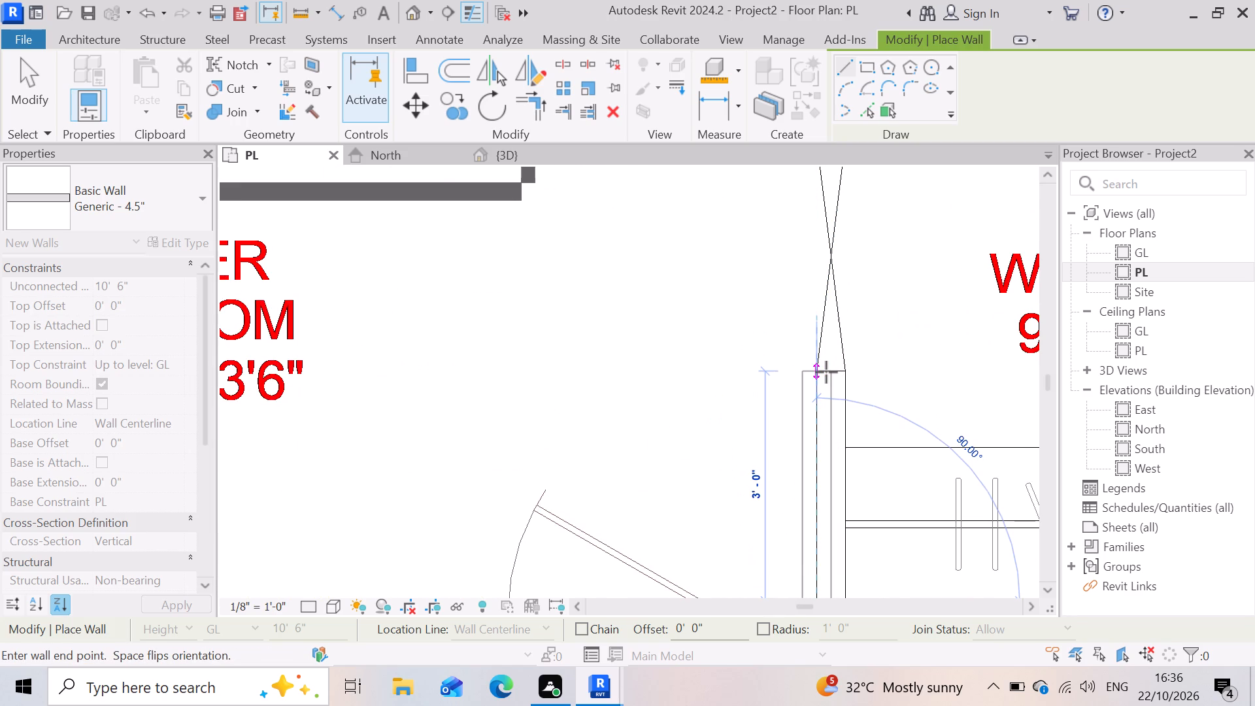
{"action": "left_click", "coordinate": [826, 371]}
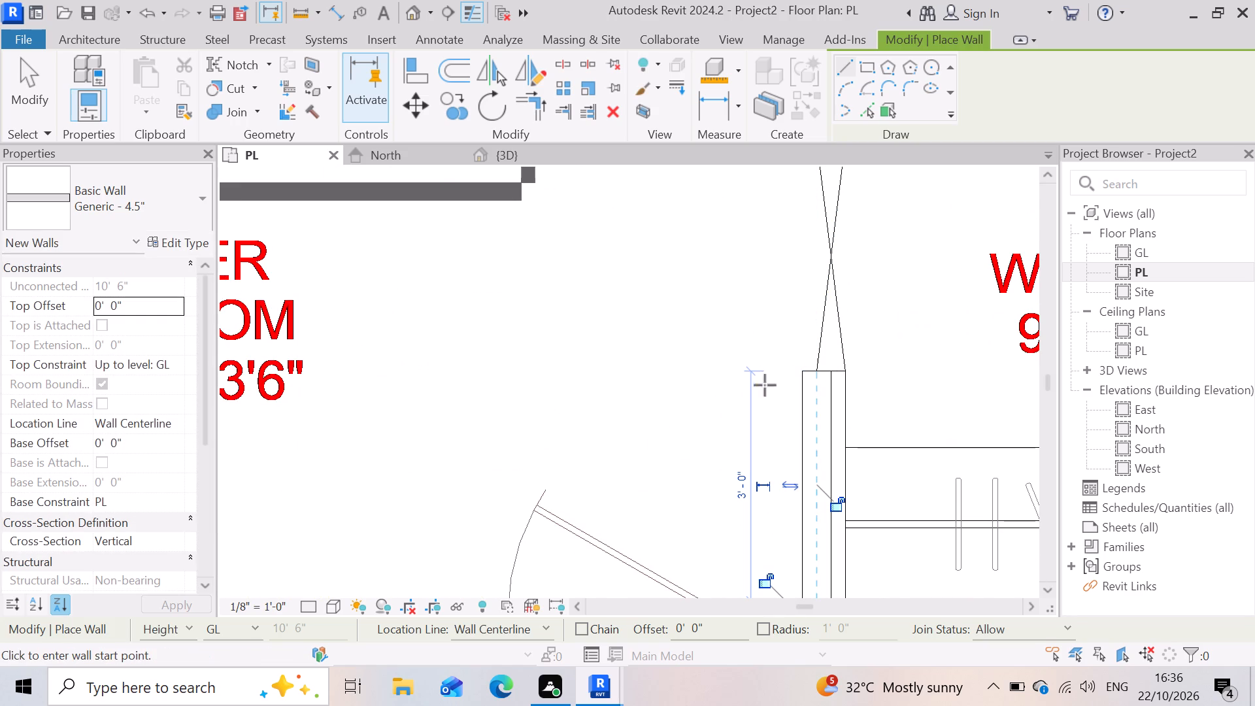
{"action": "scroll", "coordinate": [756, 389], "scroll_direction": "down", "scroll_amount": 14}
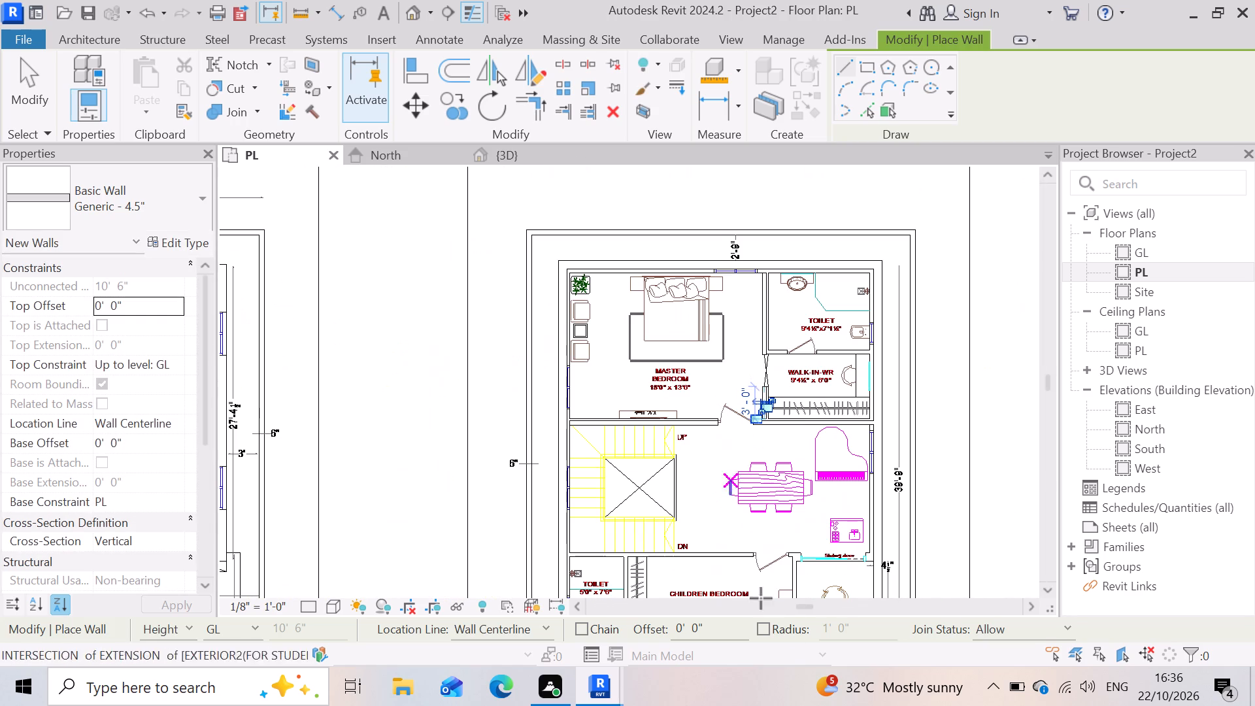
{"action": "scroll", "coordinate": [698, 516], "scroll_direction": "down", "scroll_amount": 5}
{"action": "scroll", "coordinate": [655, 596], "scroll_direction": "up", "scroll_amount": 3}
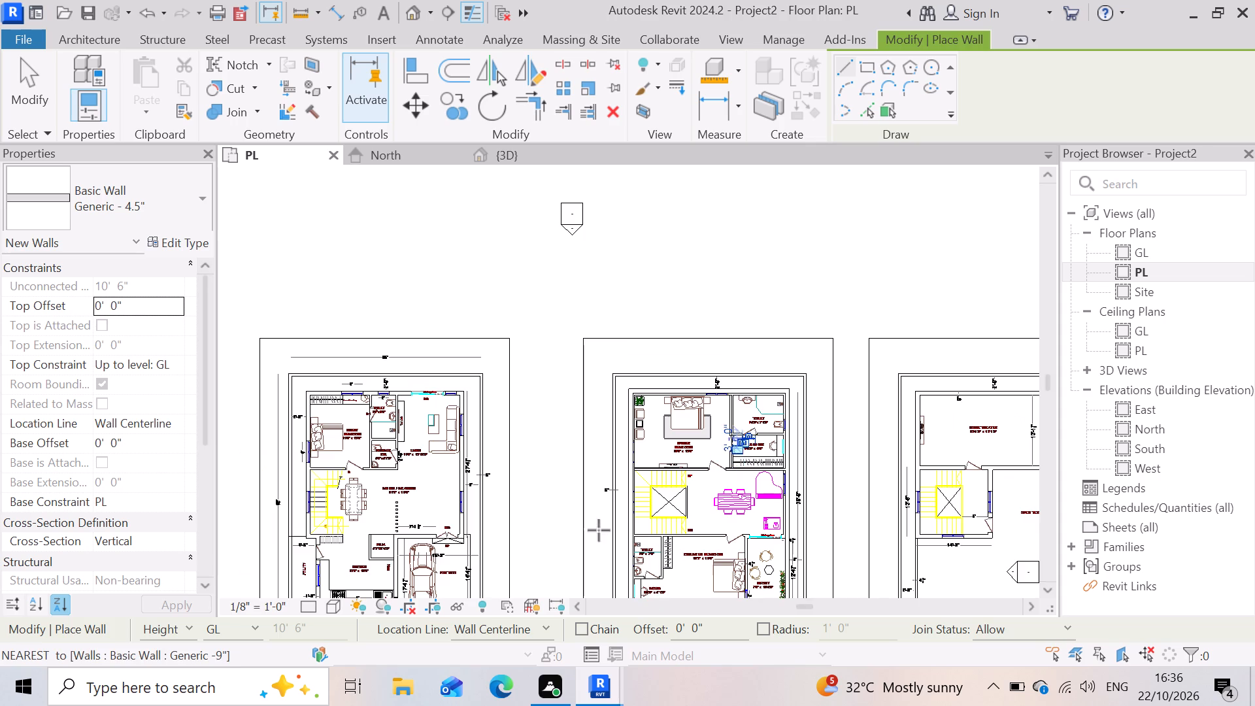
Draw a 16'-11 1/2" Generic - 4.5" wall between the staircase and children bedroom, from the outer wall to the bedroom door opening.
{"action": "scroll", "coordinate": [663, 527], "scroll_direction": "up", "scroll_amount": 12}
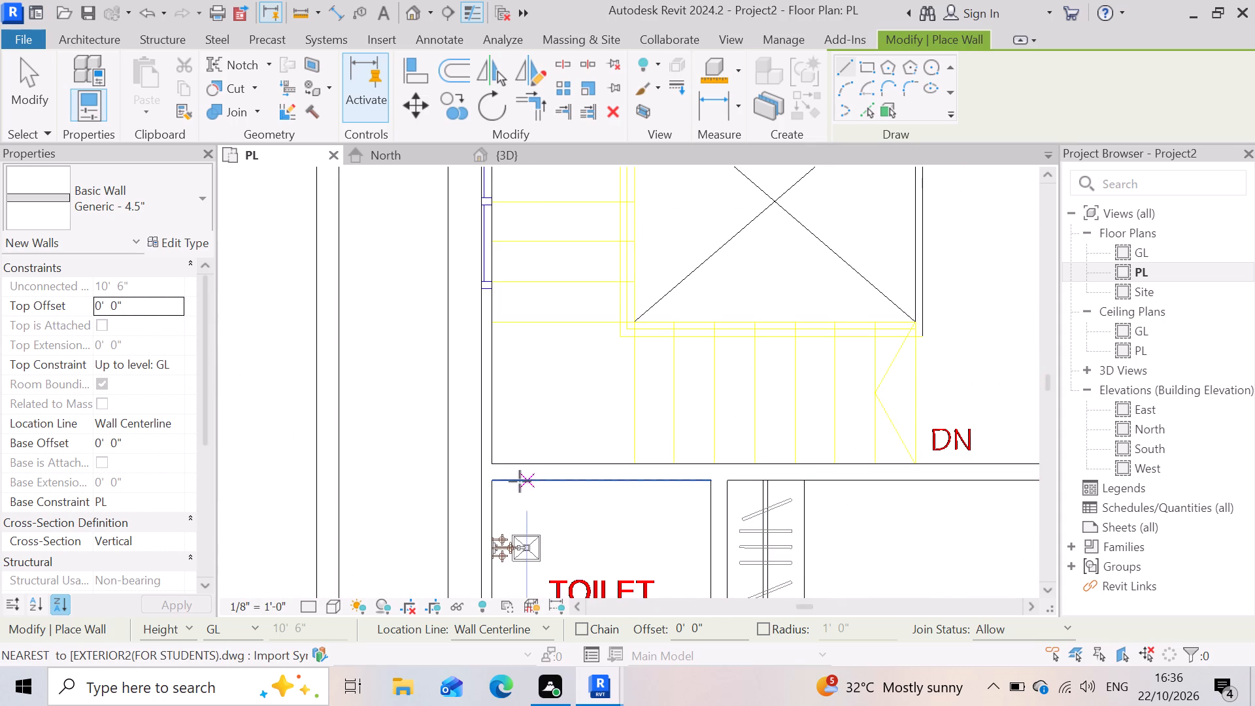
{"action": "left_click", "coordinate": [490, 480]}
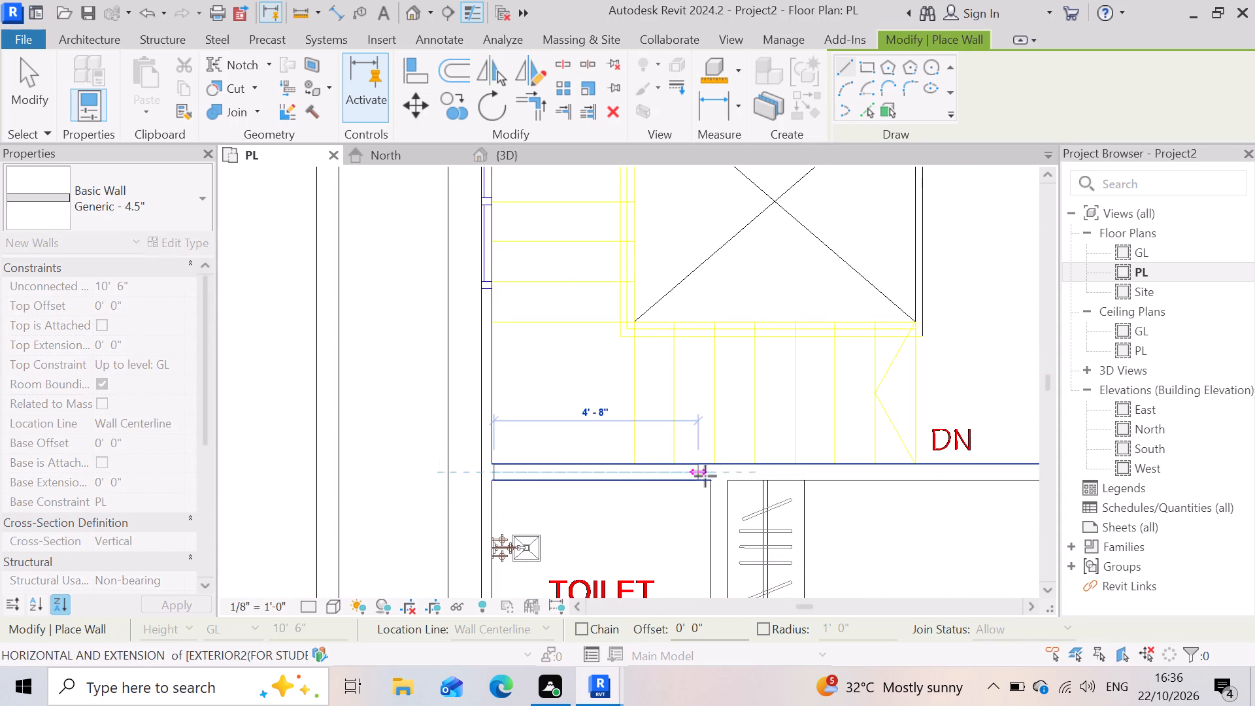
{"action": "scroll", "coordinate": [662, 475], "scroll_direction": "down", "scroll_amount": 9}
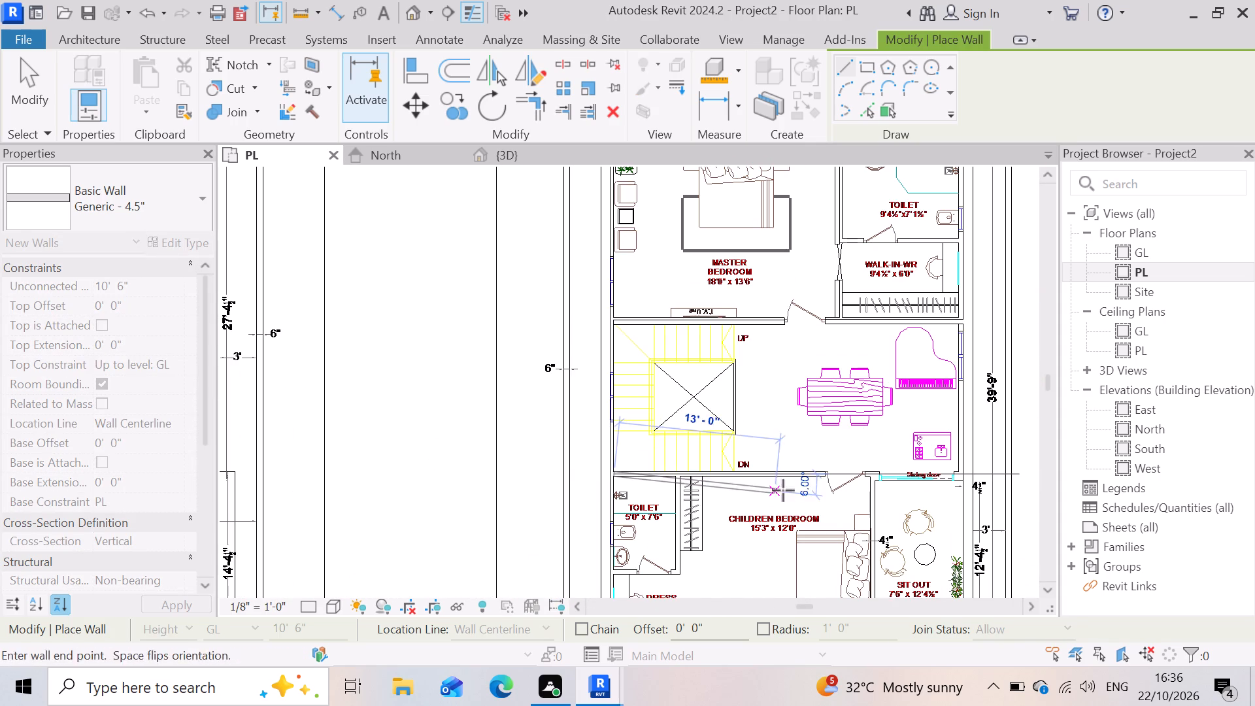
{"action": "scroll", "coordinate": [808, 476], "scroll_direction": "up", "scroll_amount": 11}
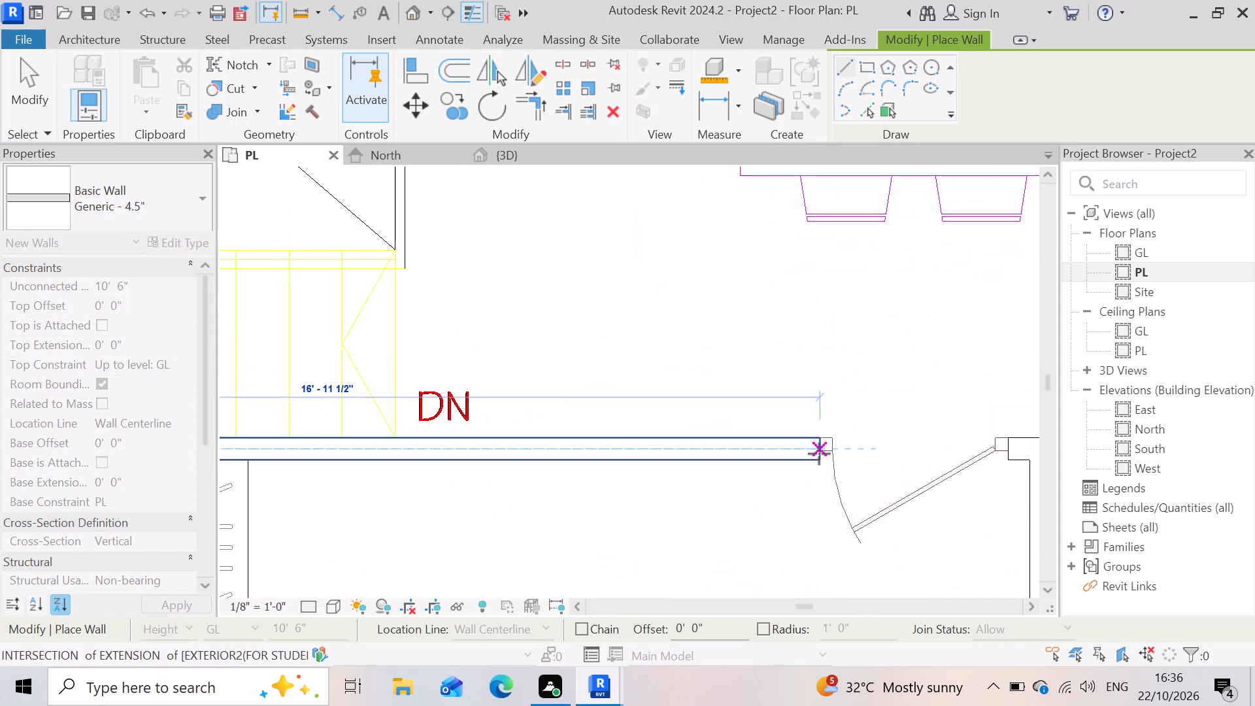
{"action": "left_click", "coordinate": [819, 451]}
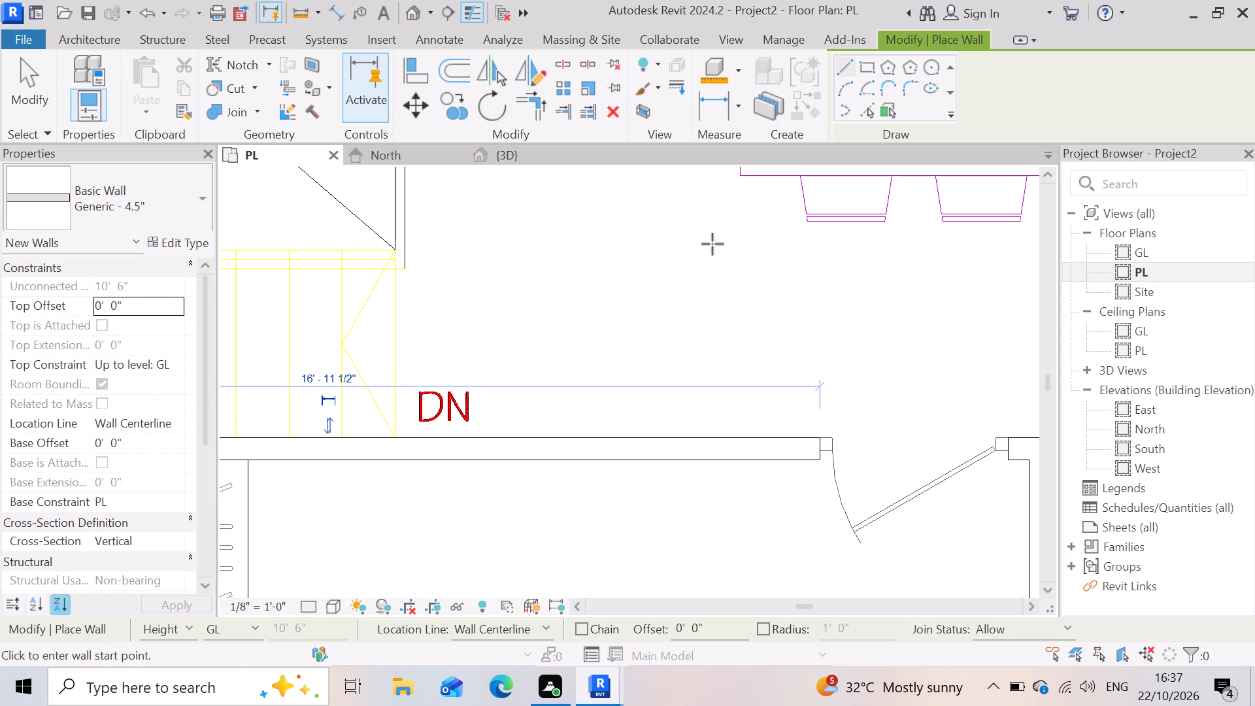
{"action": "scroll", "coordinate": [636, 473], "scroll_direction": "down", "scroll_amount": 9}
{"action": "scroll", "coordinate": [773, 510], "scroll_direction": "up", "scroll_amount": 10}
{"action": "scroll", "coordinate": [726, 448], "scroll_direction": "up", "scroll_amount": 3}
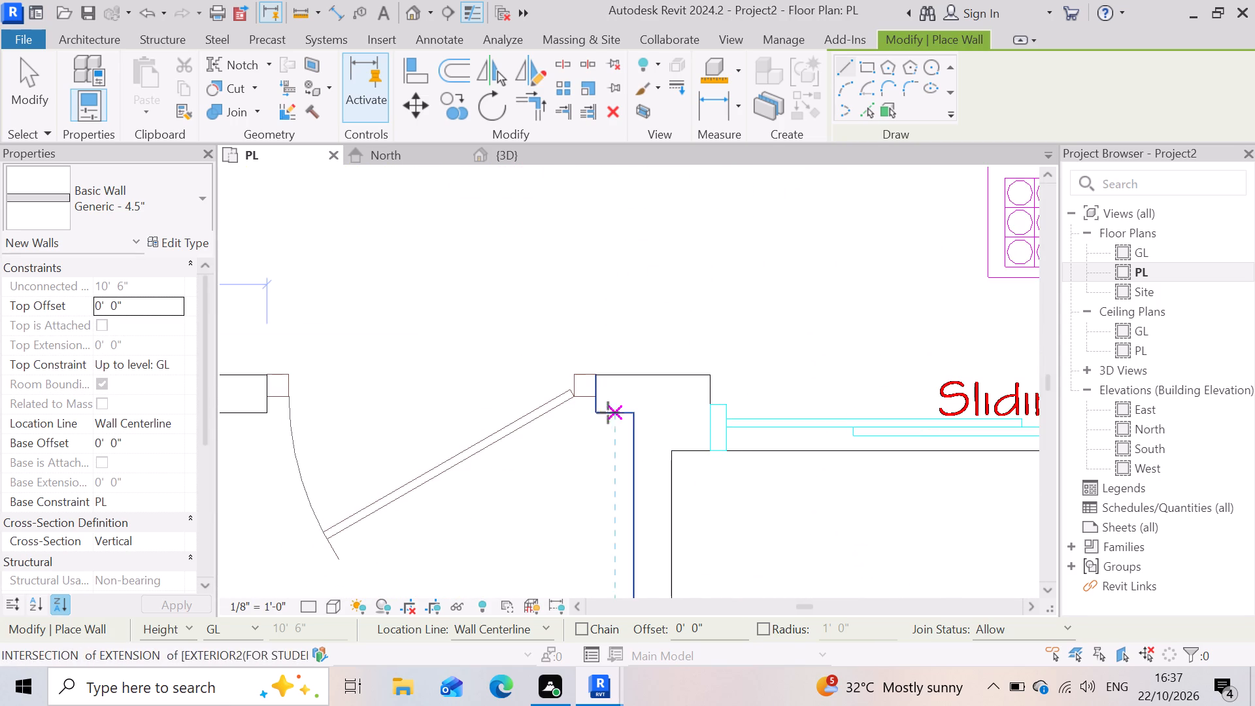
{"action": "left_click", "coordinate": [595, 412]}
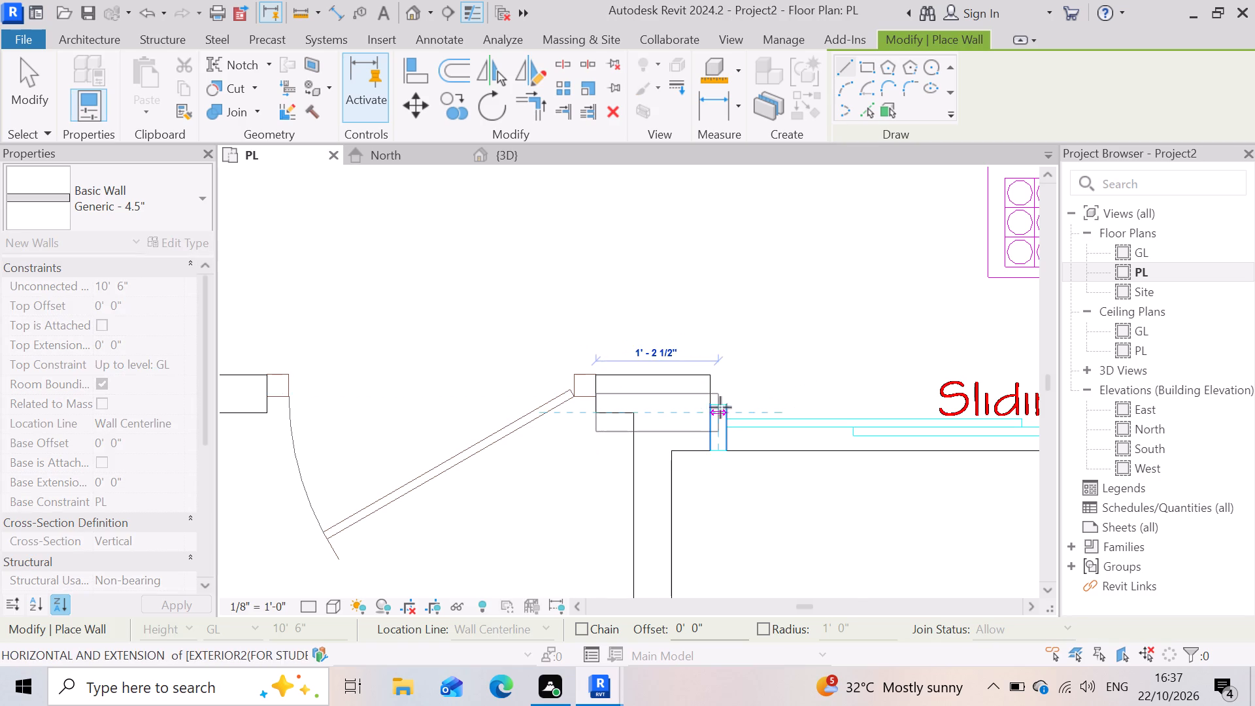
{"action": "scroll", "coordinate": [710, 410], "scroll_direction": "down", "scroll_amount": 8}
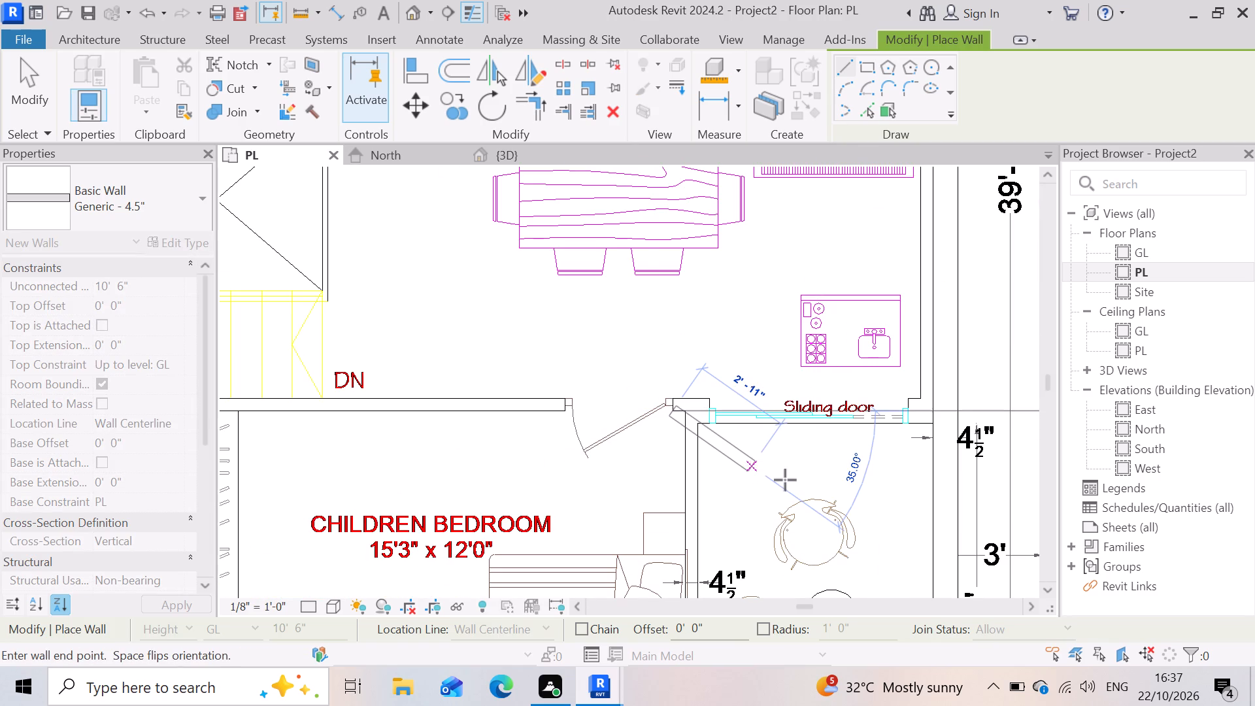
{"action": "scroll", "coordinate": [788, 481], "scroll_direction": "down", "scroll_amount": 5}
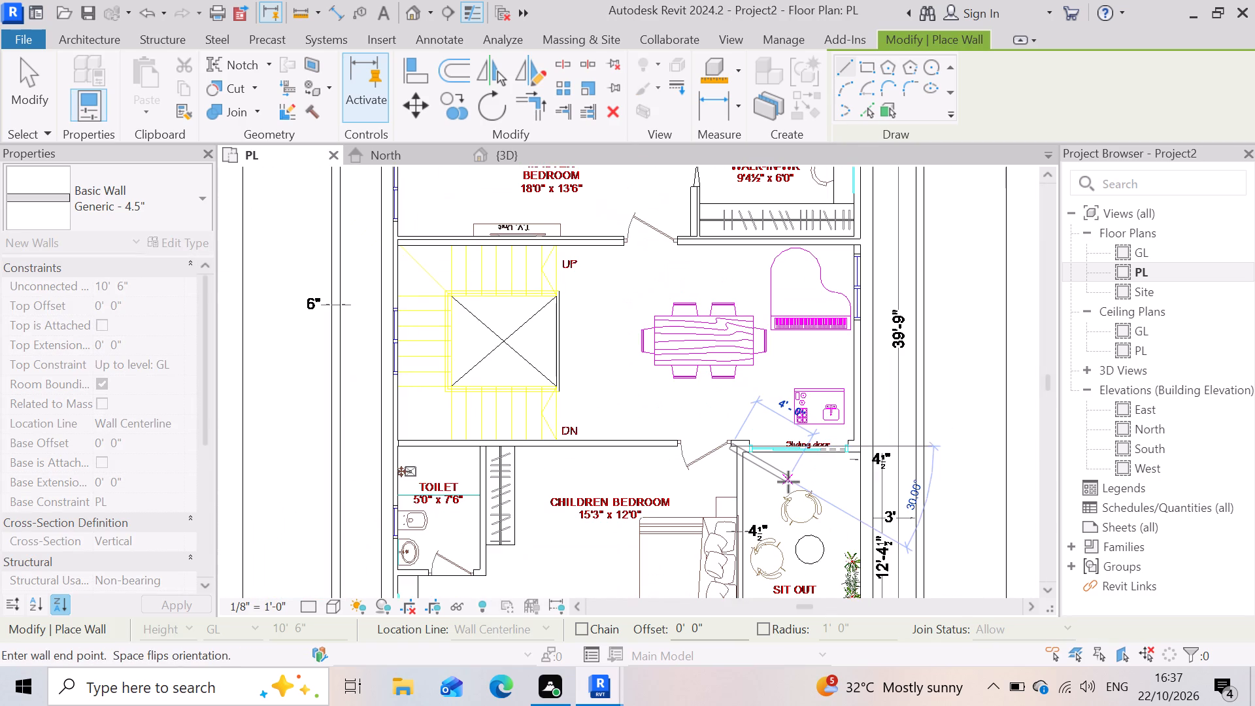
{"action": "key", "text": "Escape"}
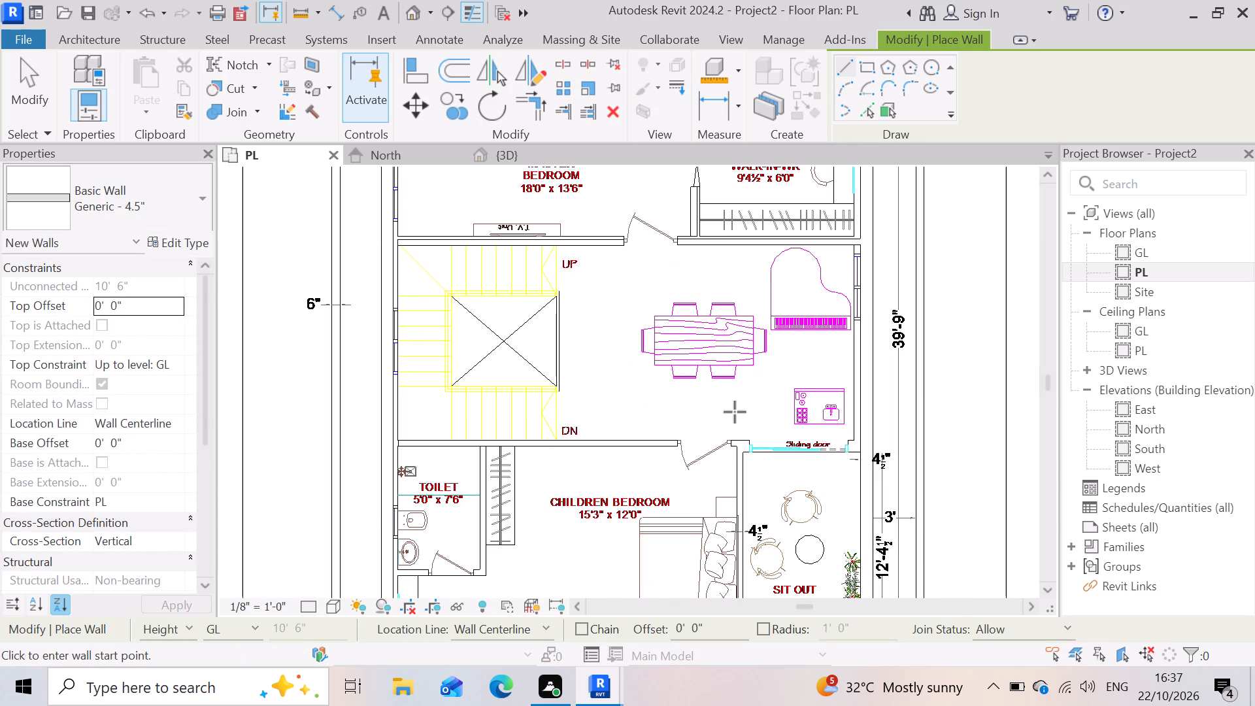
View the interior walls in the 3D view and return to the PL floor plan.
{"action": "scroll", "coordinate": [735, 411], "scroll_direction": "down", "scroll_amount": 3}
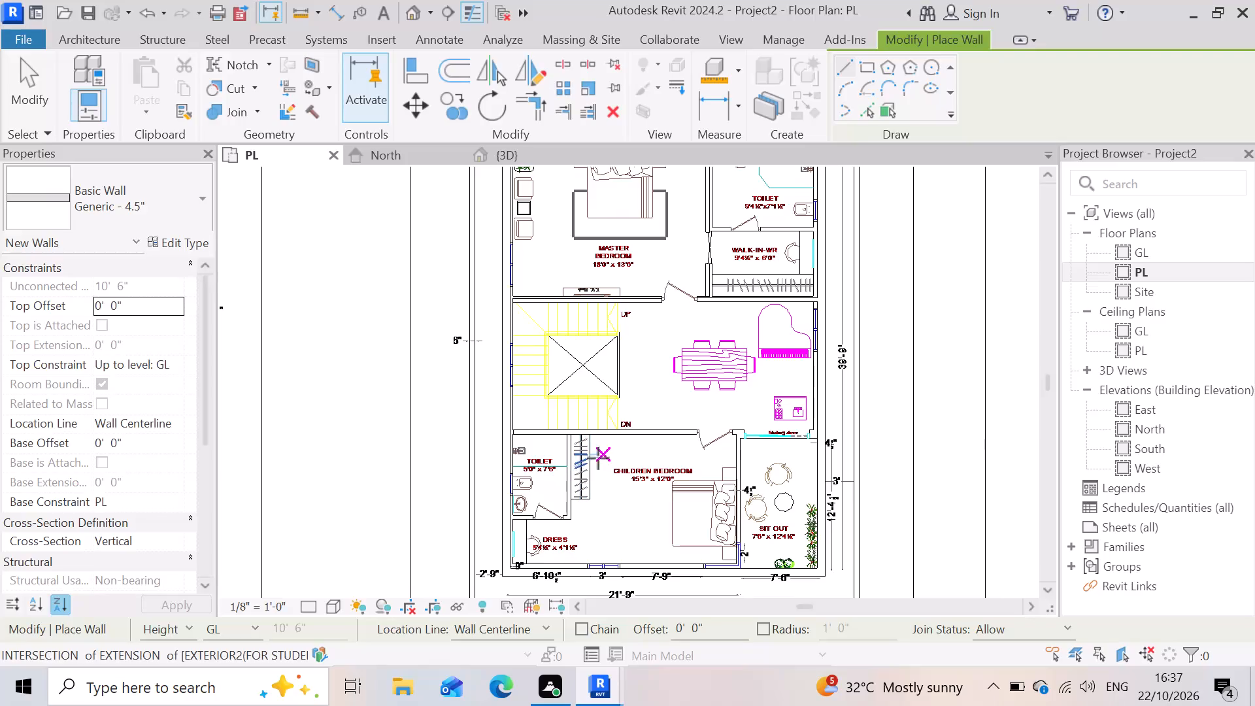
{"action": "left_click", "coordinate": [552, 152]}
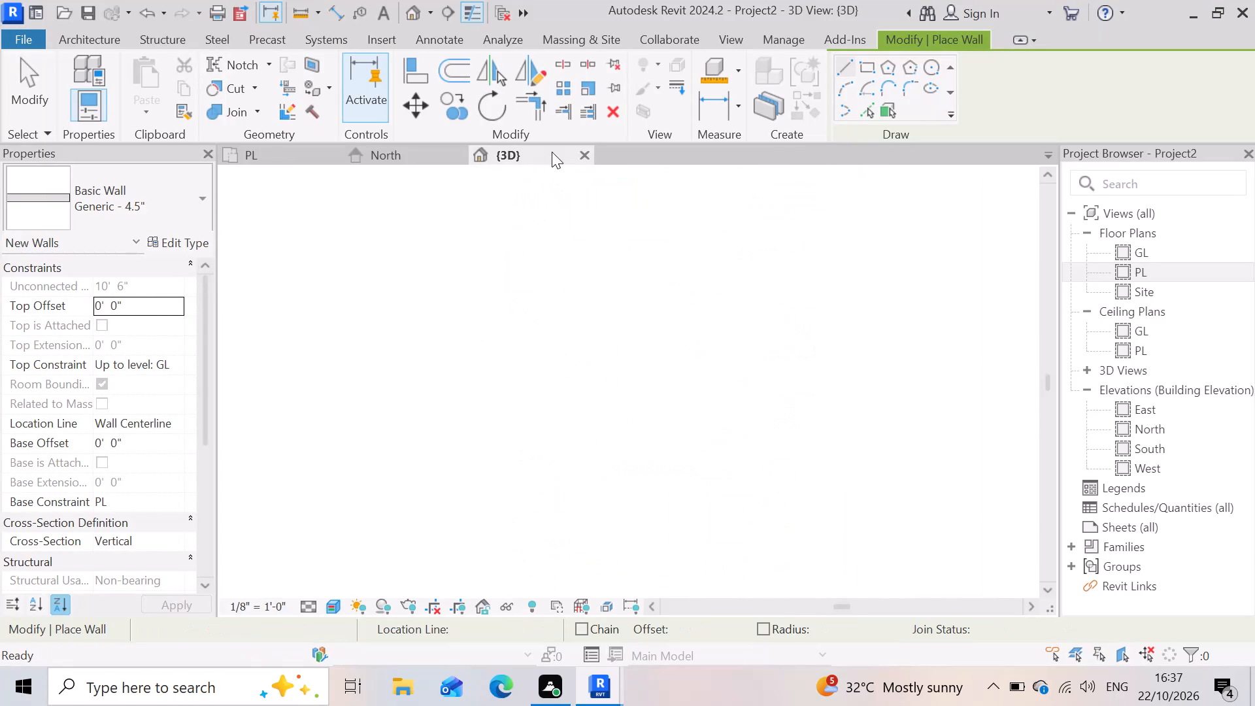
{"action": "scroll", "coordinate": [661, 449], "scroll_direction": "up", "scroll_amount": 2}
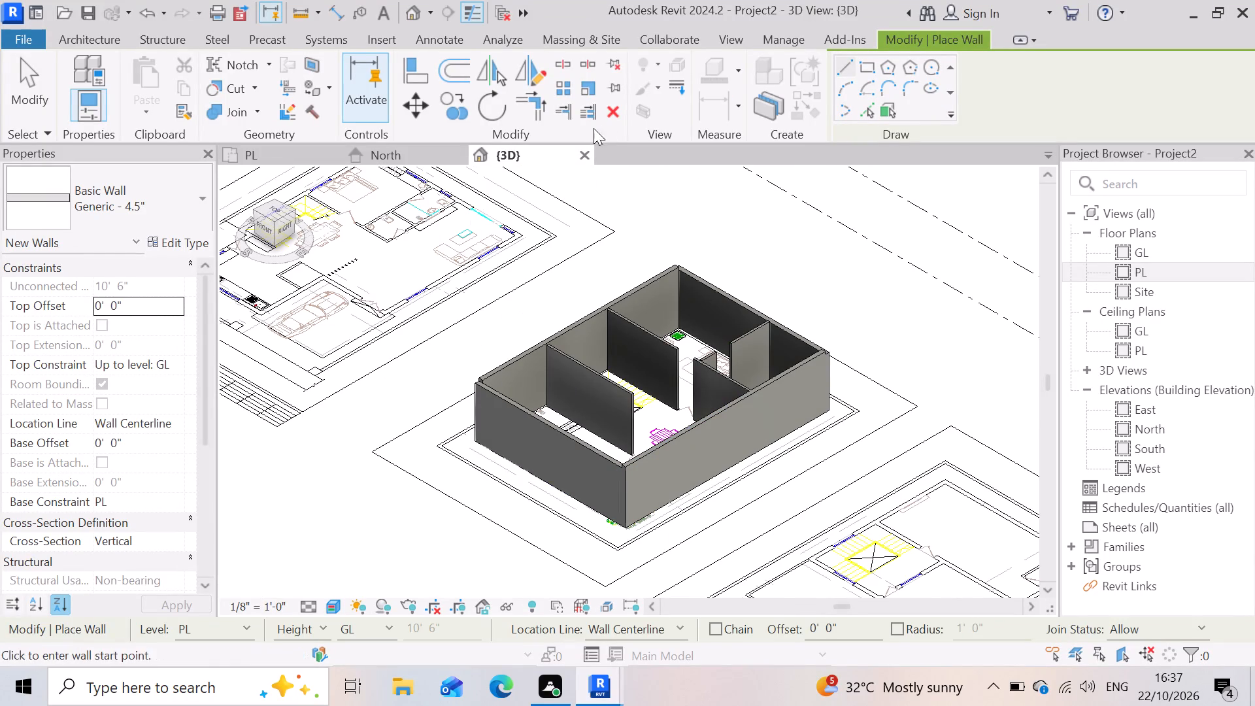
{"action": "left_click", "coordinate": [292, 150]}
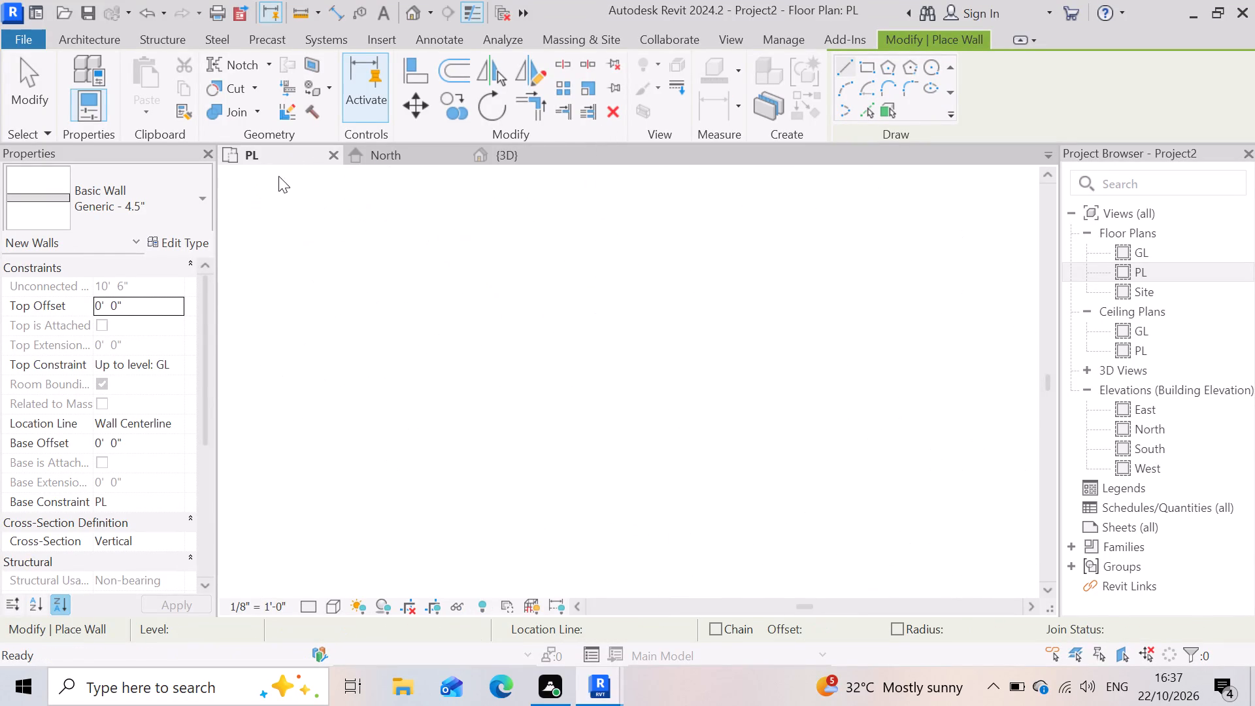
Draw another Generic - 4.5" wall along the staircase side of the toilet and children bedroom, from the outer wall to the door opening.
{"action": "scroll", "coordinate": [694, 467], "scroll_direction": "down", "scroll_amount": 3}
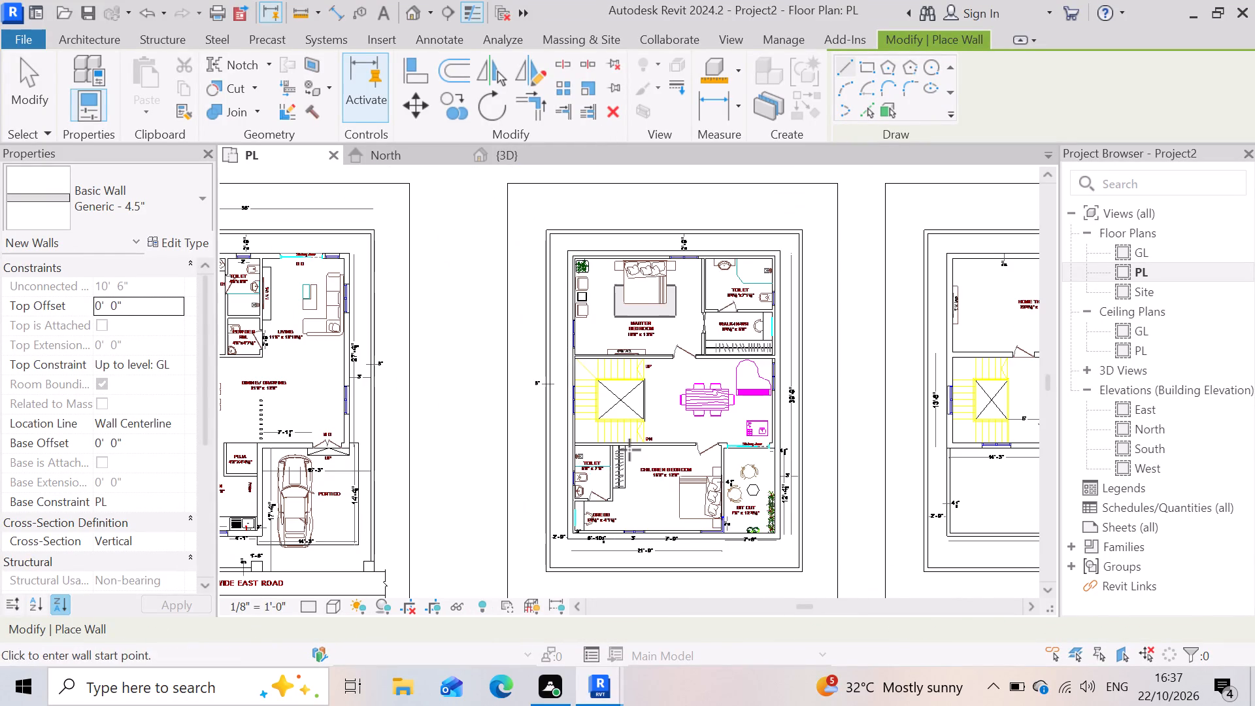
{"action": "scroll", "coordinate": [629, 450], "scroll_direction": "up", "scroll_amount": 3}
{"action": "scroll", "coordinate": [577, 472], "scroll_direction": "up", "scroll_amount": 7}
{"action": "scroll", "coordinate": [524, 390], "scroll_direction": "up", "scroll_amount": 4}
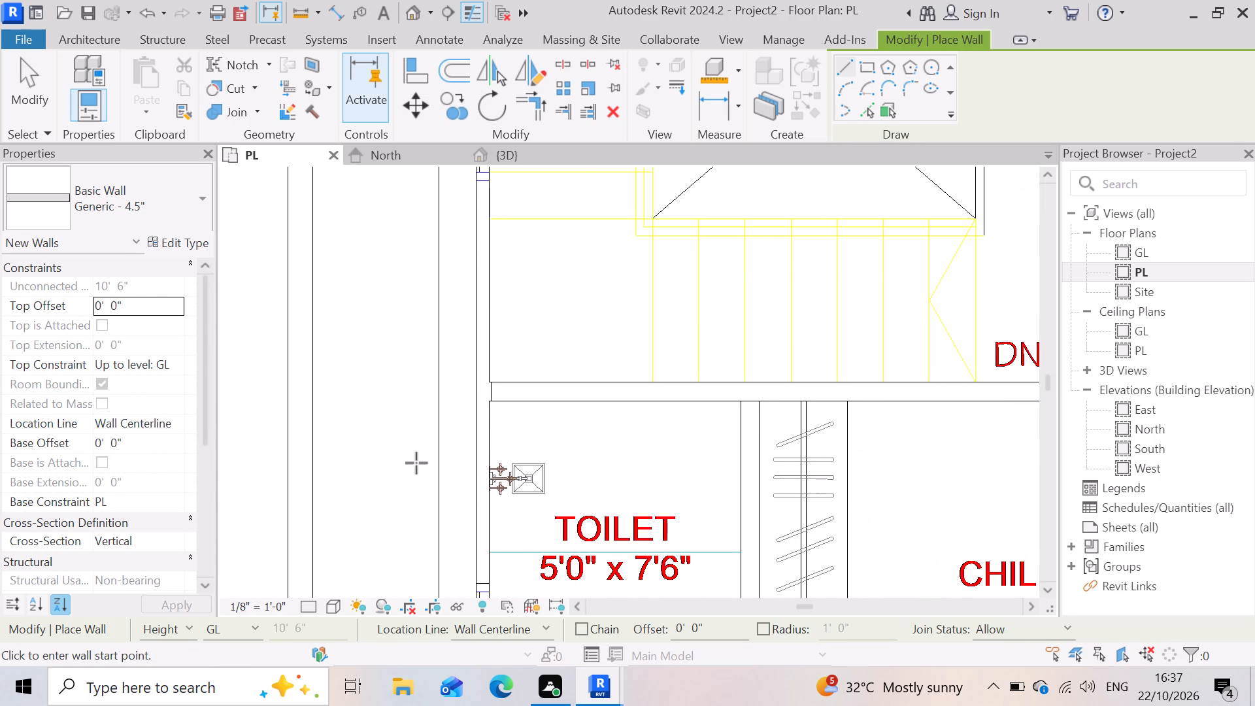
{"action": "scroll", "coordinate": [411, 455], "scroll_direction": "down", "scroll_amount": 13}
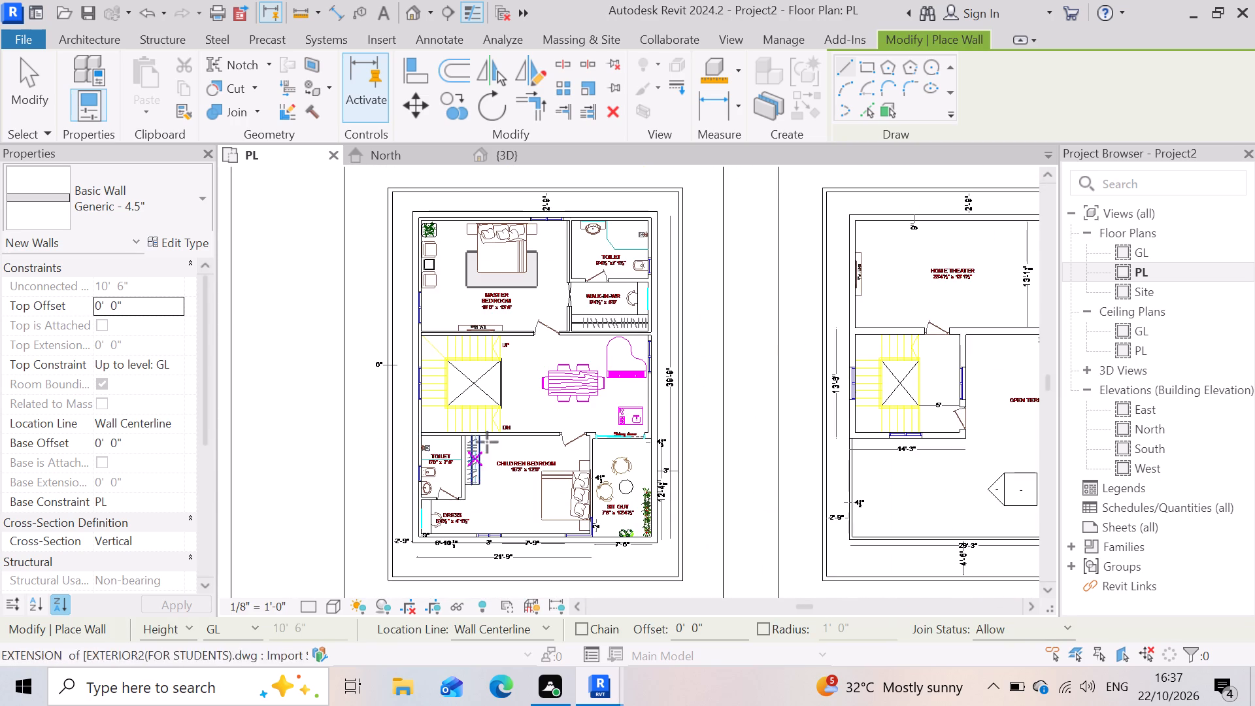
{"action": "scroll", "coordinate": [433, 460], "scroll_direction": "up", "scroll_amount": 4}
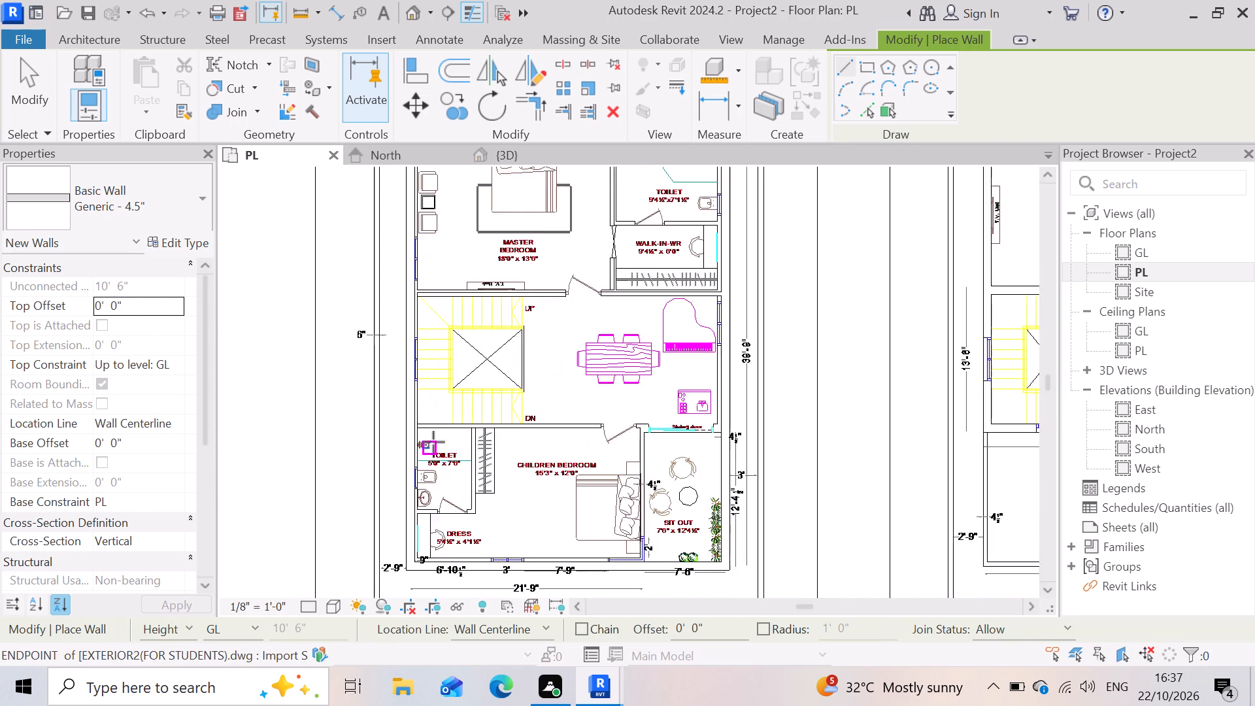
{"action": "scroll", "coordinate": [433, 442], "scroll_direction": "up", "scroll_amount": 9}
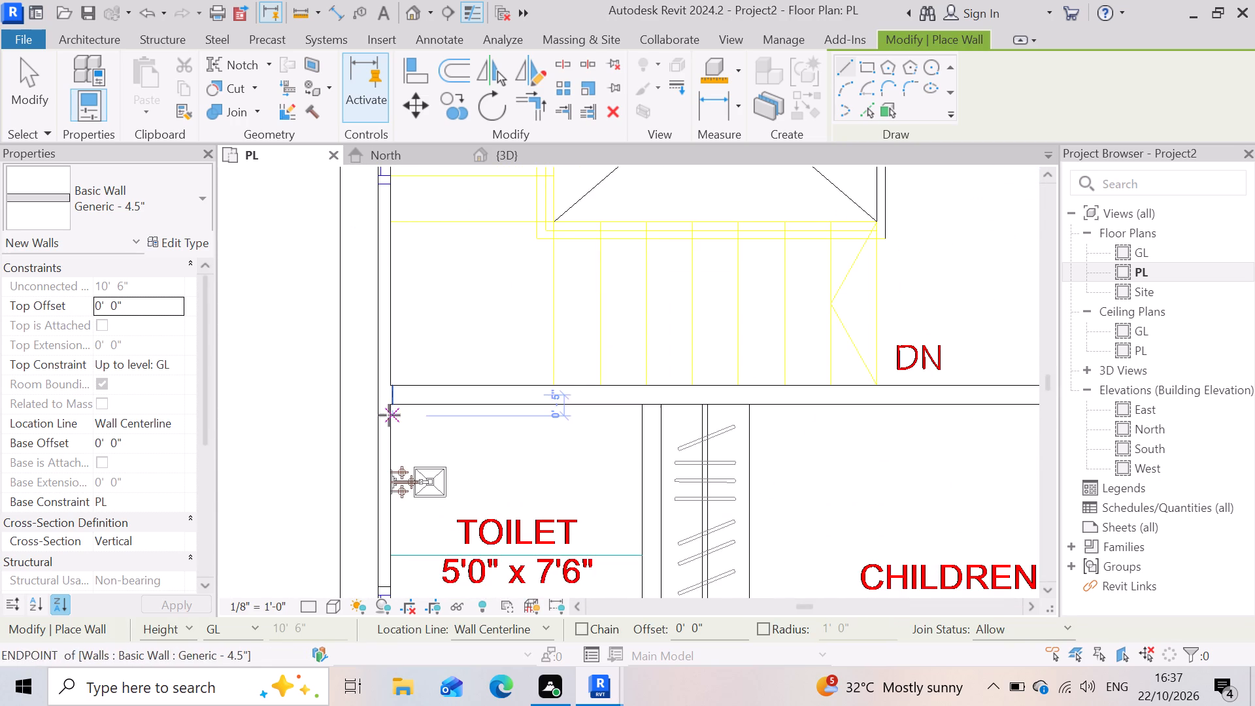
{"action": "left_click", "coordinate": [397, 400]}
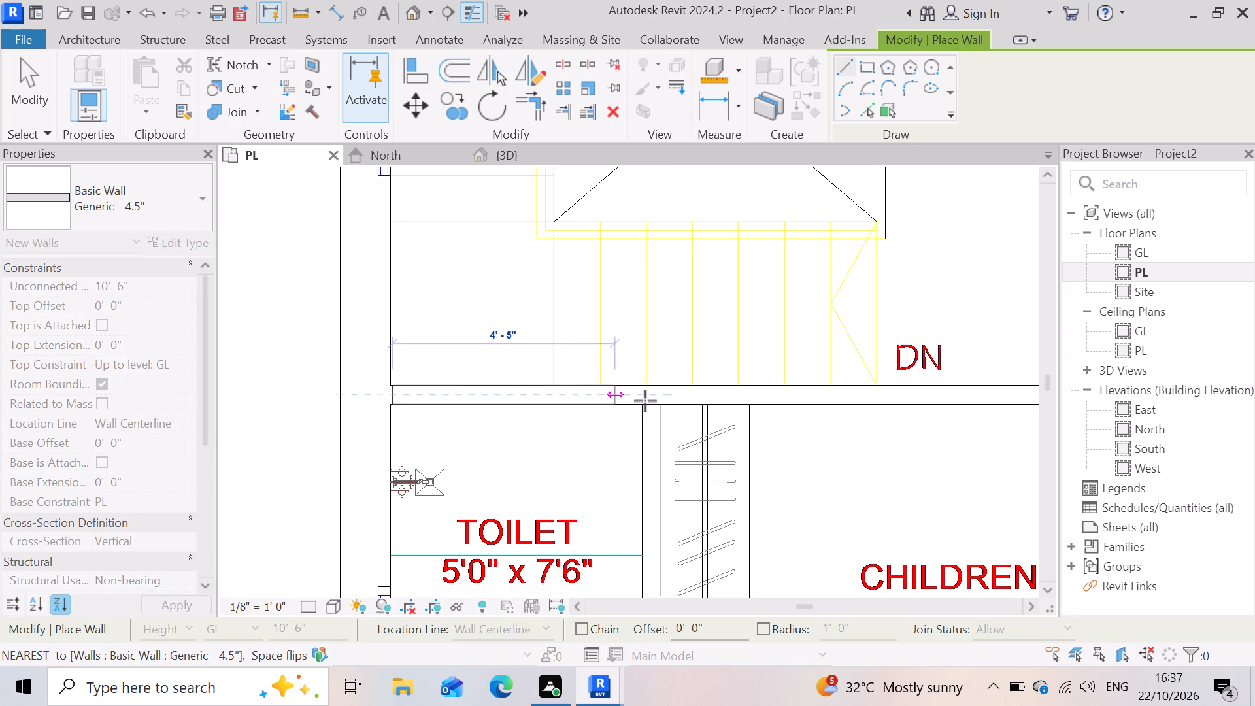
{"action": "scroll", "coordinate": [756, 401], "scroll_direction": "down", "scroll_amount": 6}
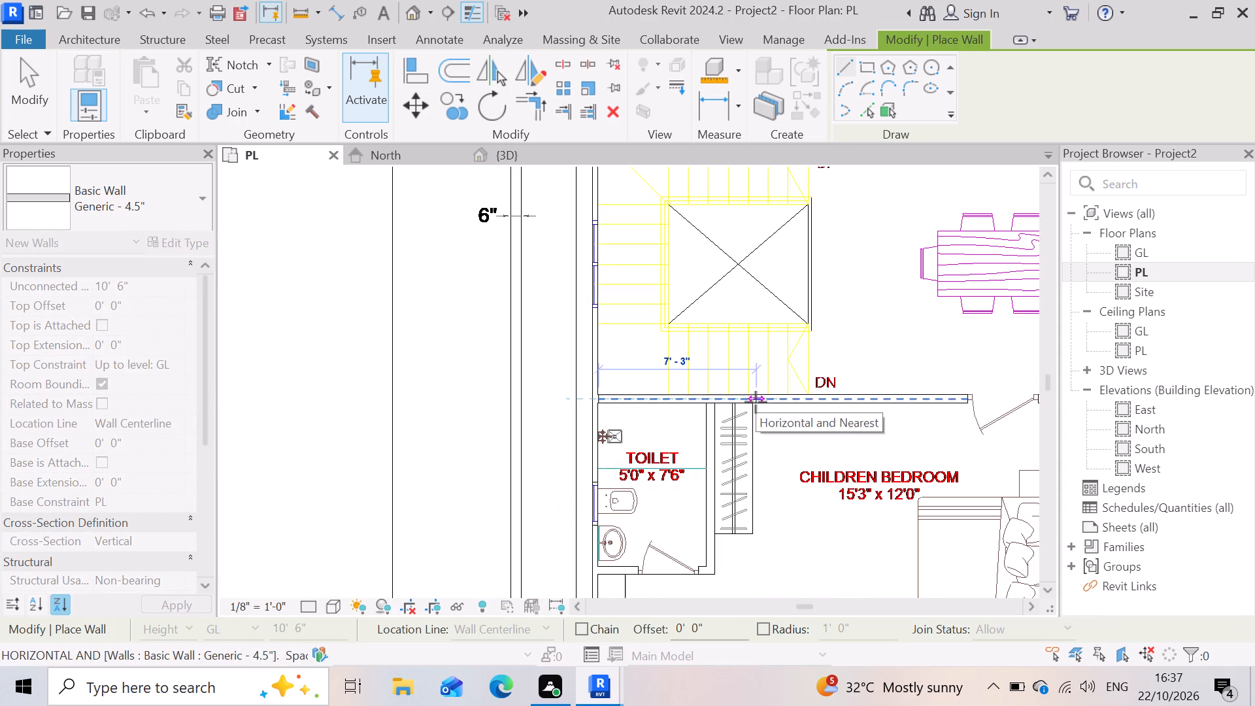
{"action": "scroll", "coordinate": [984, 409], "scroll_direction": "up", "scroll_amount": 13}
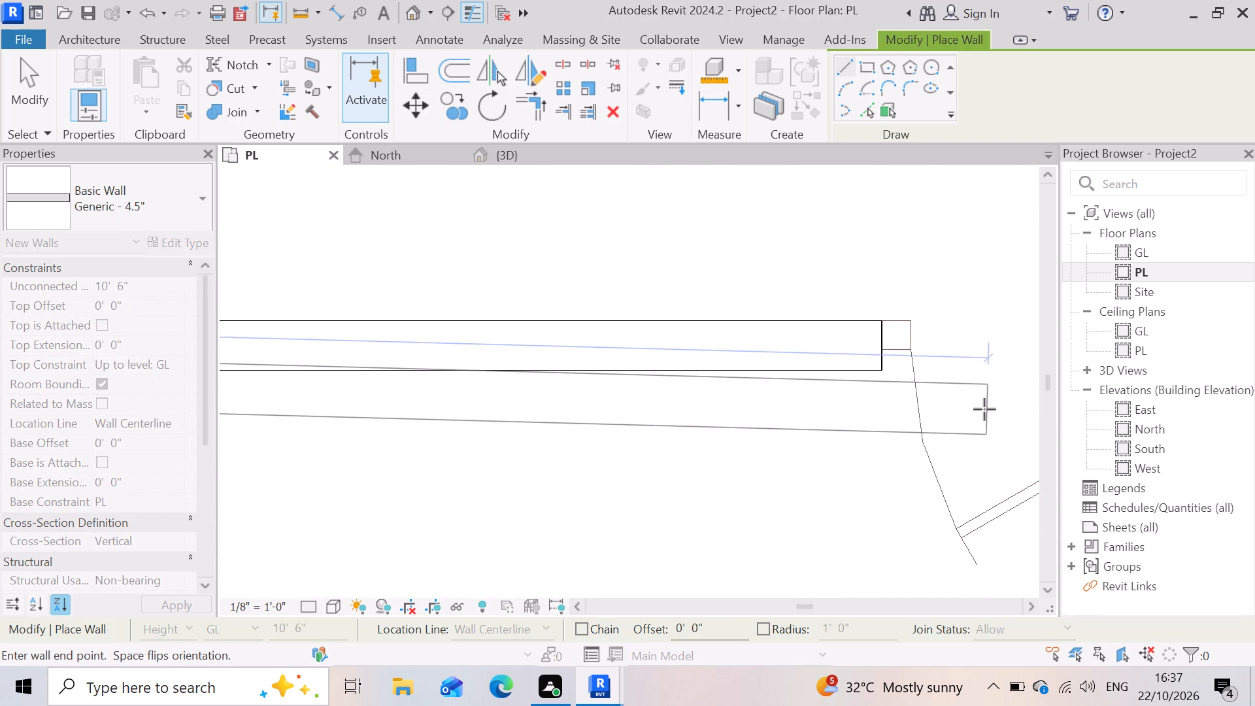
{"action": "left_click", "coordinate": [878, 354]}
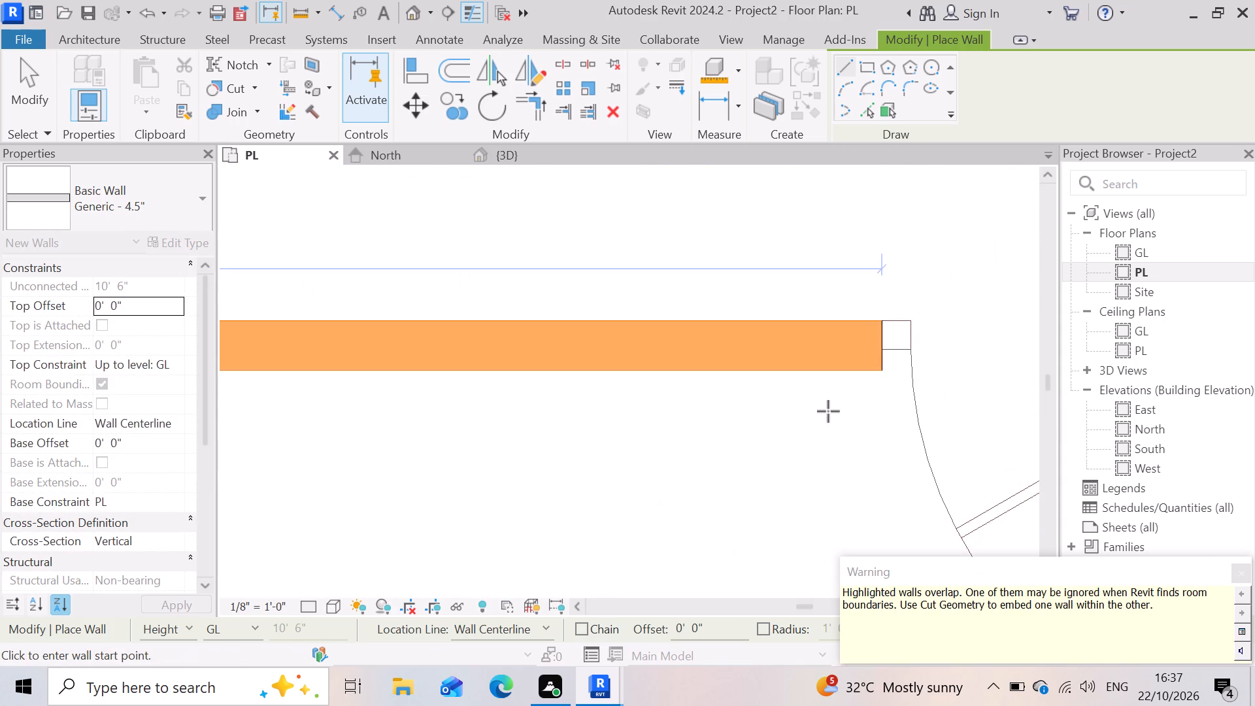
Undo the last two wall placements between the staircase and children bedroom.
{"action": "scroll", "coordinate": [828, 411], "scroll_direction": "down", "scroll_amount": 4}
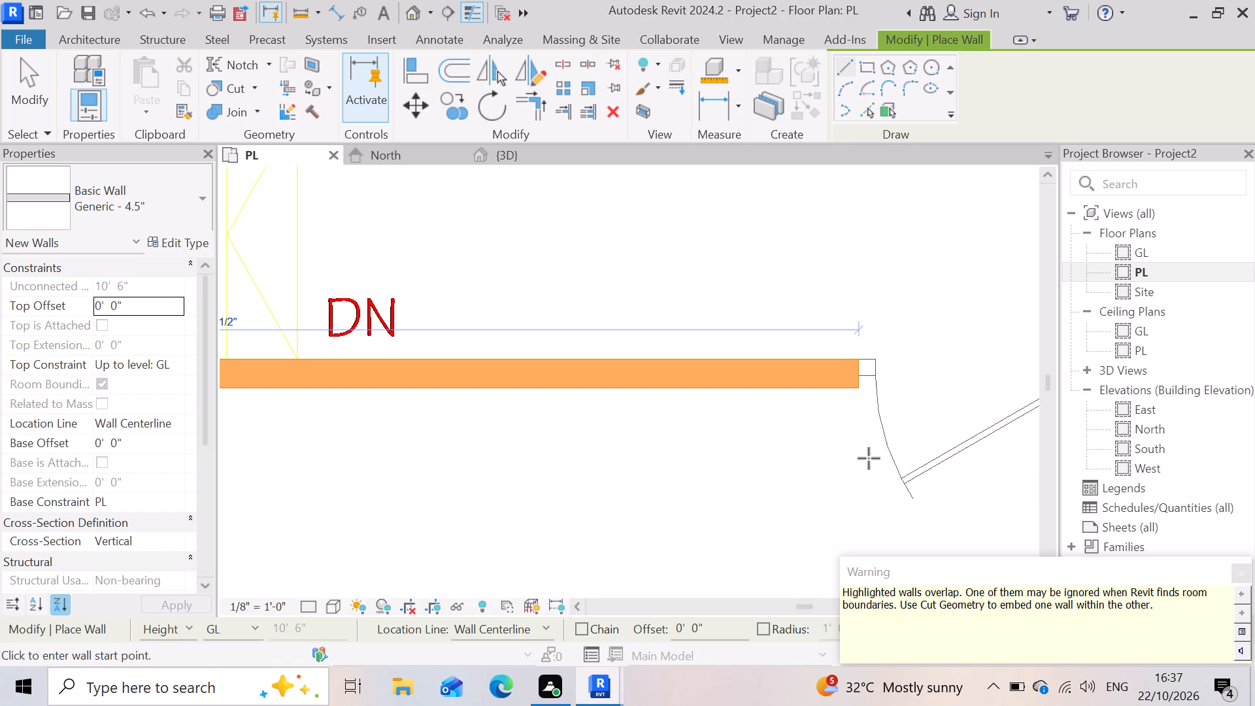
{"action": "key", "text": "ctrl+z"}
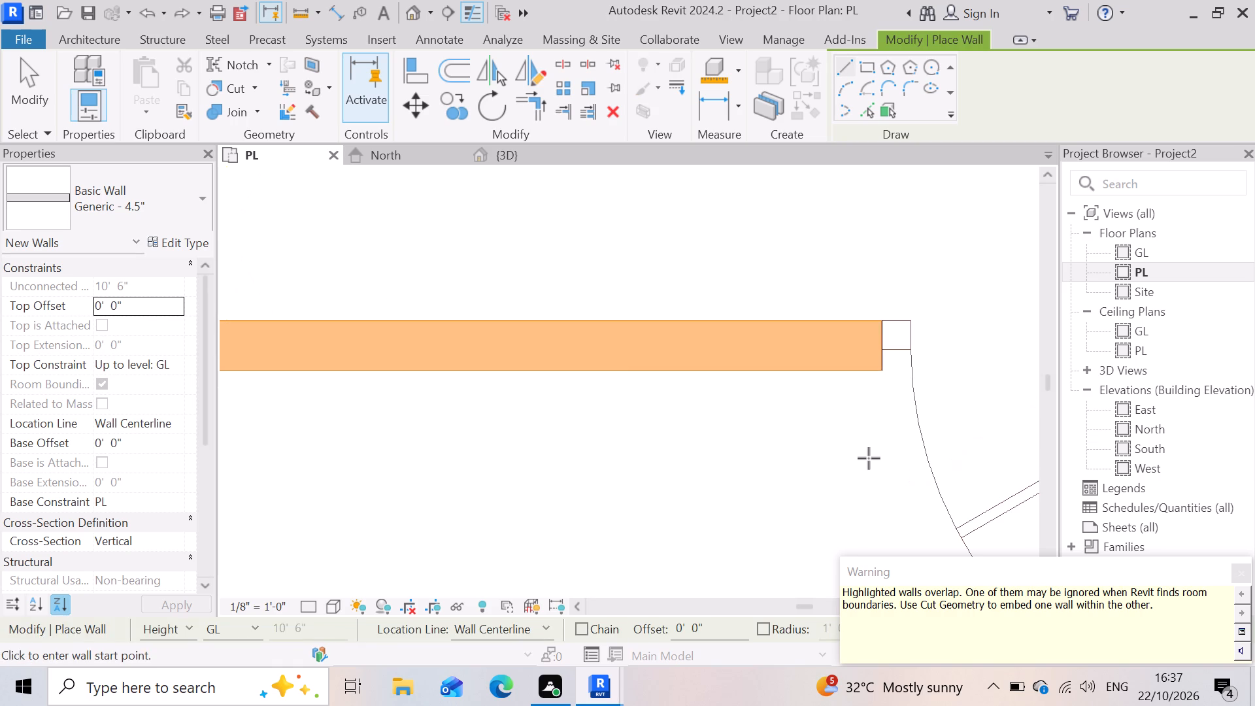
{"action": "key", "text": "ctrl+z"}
Draw a 12'-4 1/2" Generic - 4.5" wall between the children bedroom and sit out, from the outer wall to the short wall beside the sliding door.
{"action": "scroll", "coordinate": [733, 371], "scroll_direction": "down", "scroll_amount": 8}
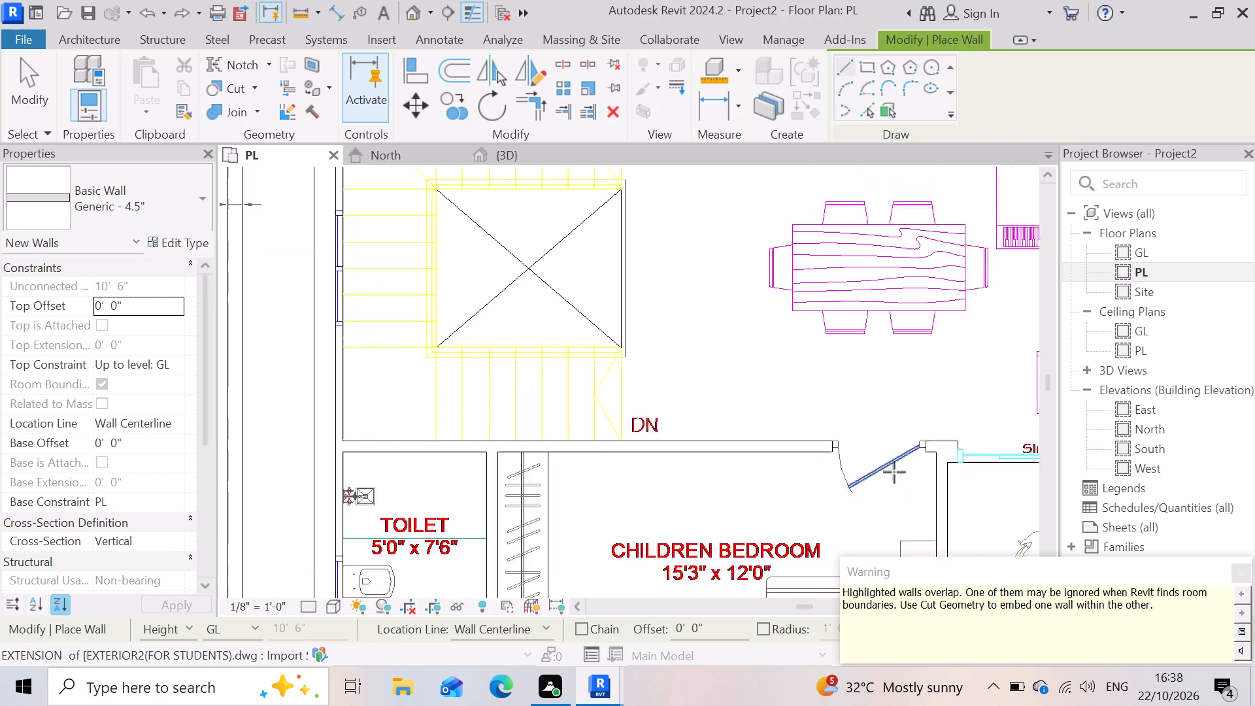
{"action": "scroll", "coordinate": [894, 472], "scroll_direction": "down", "scroll_amount": 1}
{"action": "scroll", "coordinate": [526, 437], "scroll_direction": "down", "scroll_amount": 7}
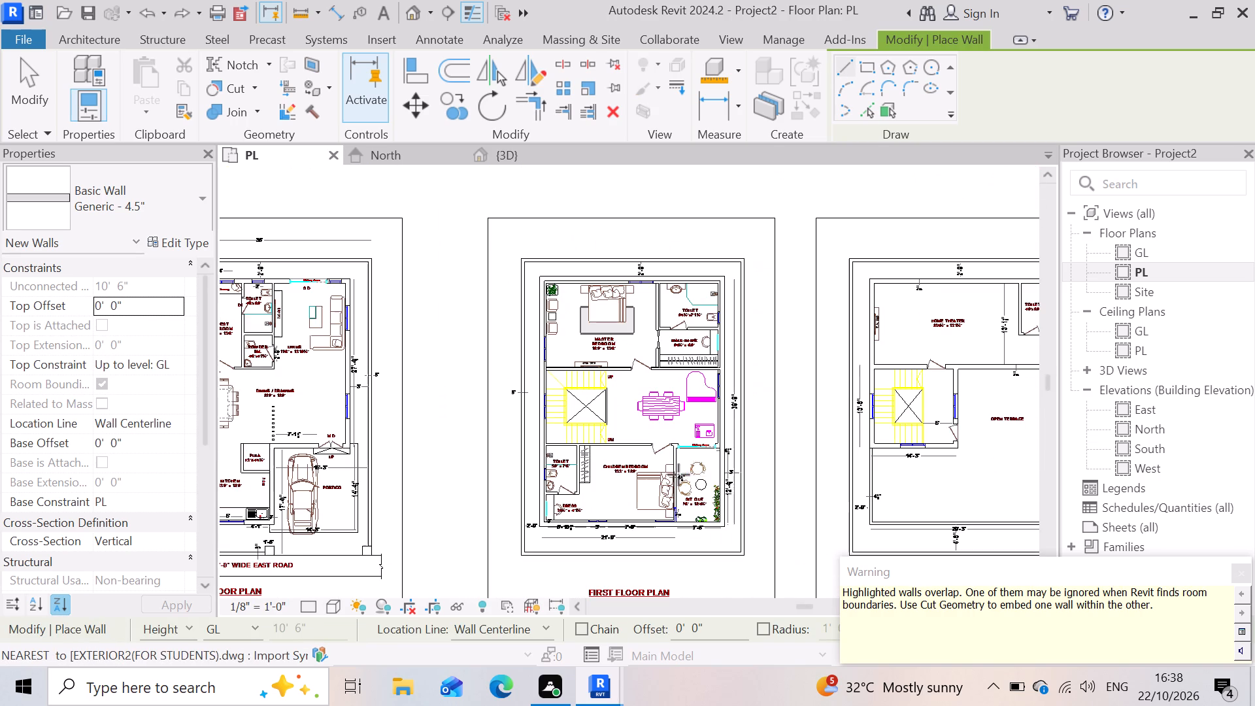
{"action": "scroll", "coordinate": [553, 538], "scroll_direction": "up", "scroll_amount": 3}
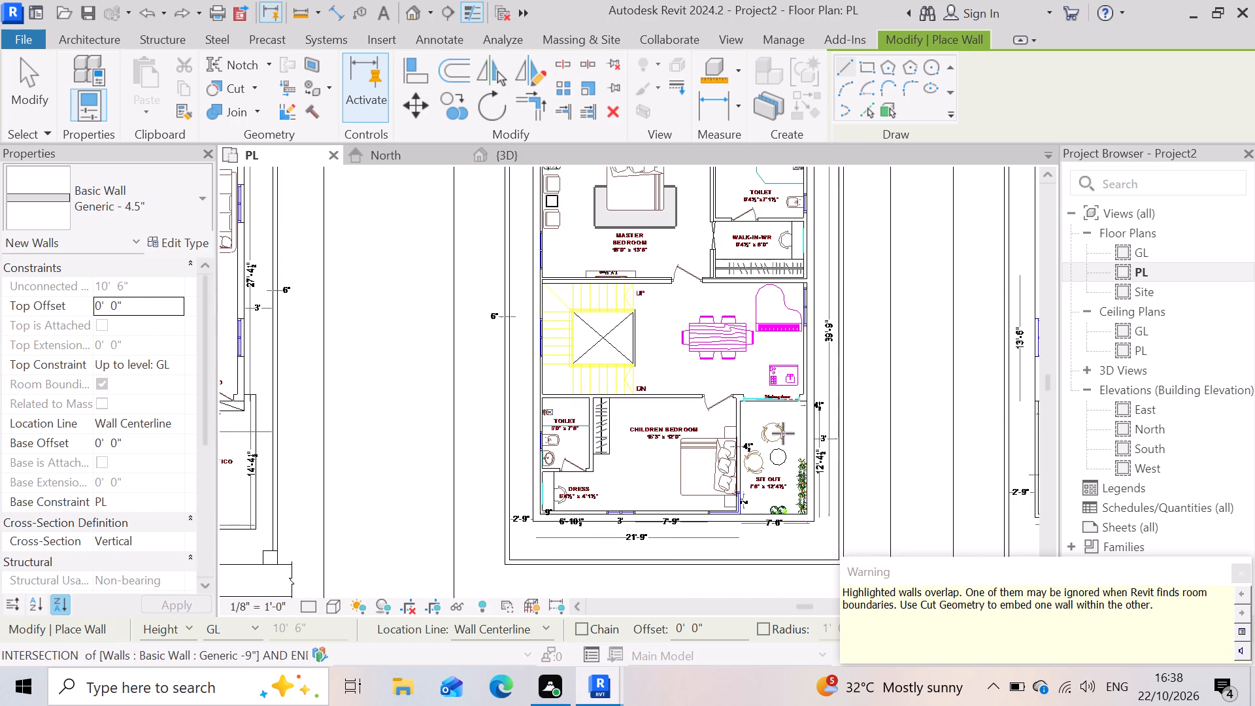
{"action": "scroll", "coordinate": [783, 433], "scroll_direction": "up", "scroll_amount": 7}
{"action": "scroll", "coordinate": [653, 422], "scroll_direction": "down", "scroll_amount": 7}
{"action": "scroll", "coordinate": [671, 530], "scroll_direction": "up", "scroll_amount": 2}
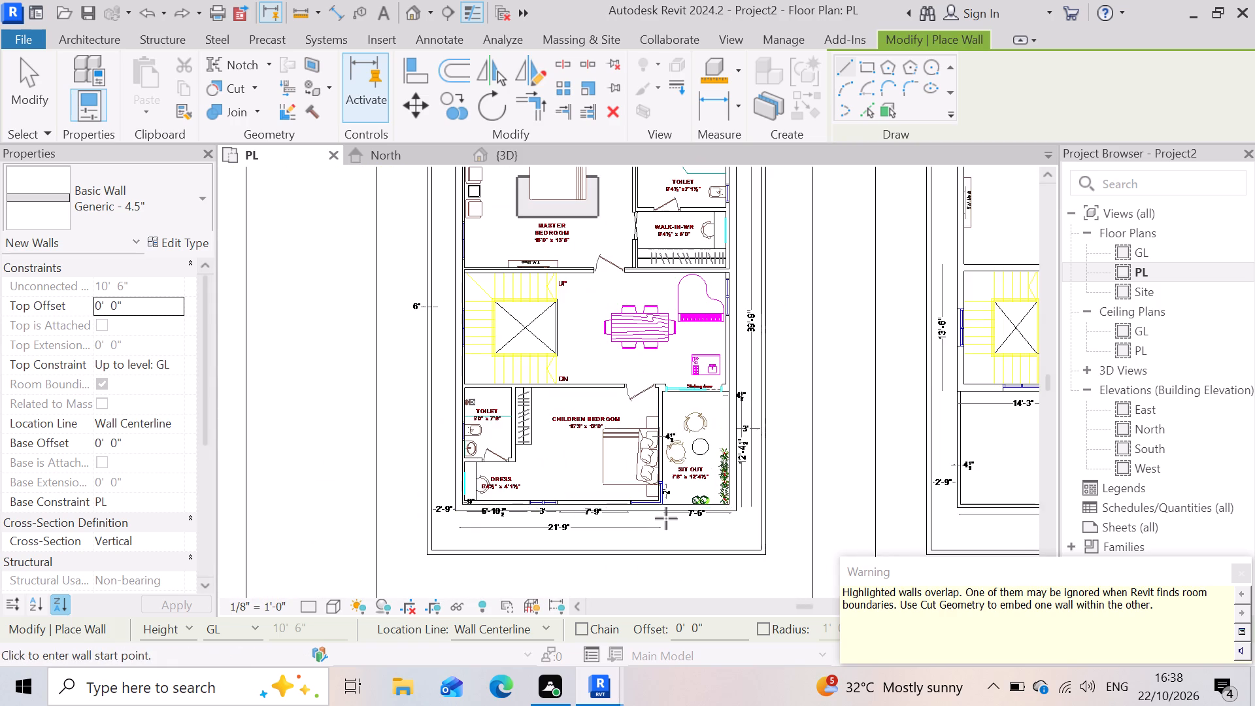
{"action": "scroll", "coordinate": [666, 518], "scroll_direction": "up", "scroll_amount": 12}
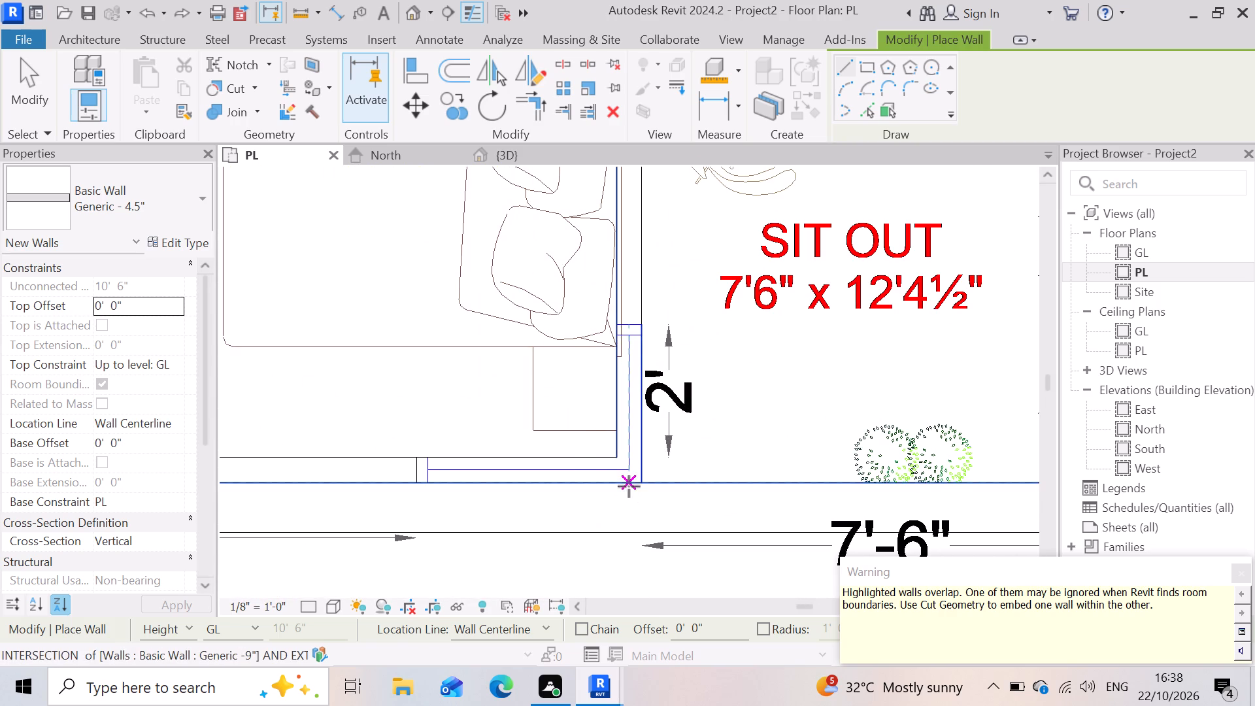
{"action": "scroll", "coordinate": [642, 495], "scroll_direction": "down", "scroll_amount": 7}
{"action": "scroll", "coordinate": [621, 465], "scroll_direction": "up", "scroll_amount": 4}
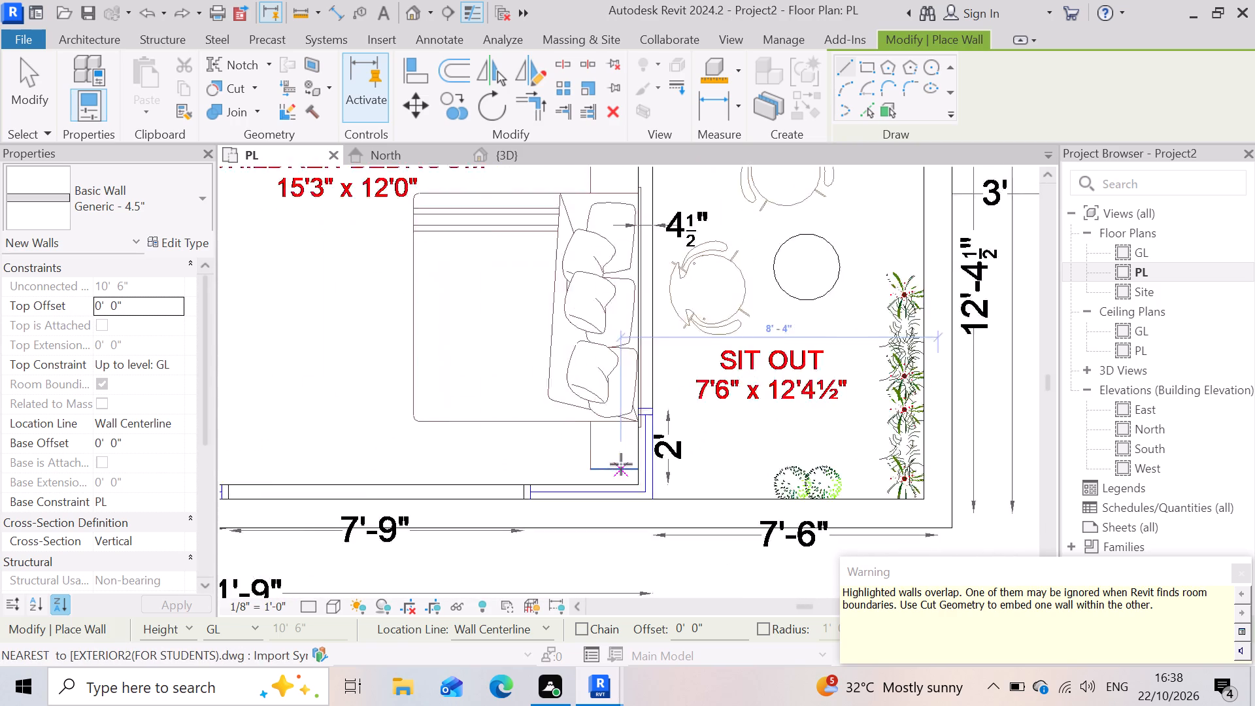
{"action": "scroll", "coordinate": [644, 493], "scroll_direction": "up", "scroll_amount": 3}
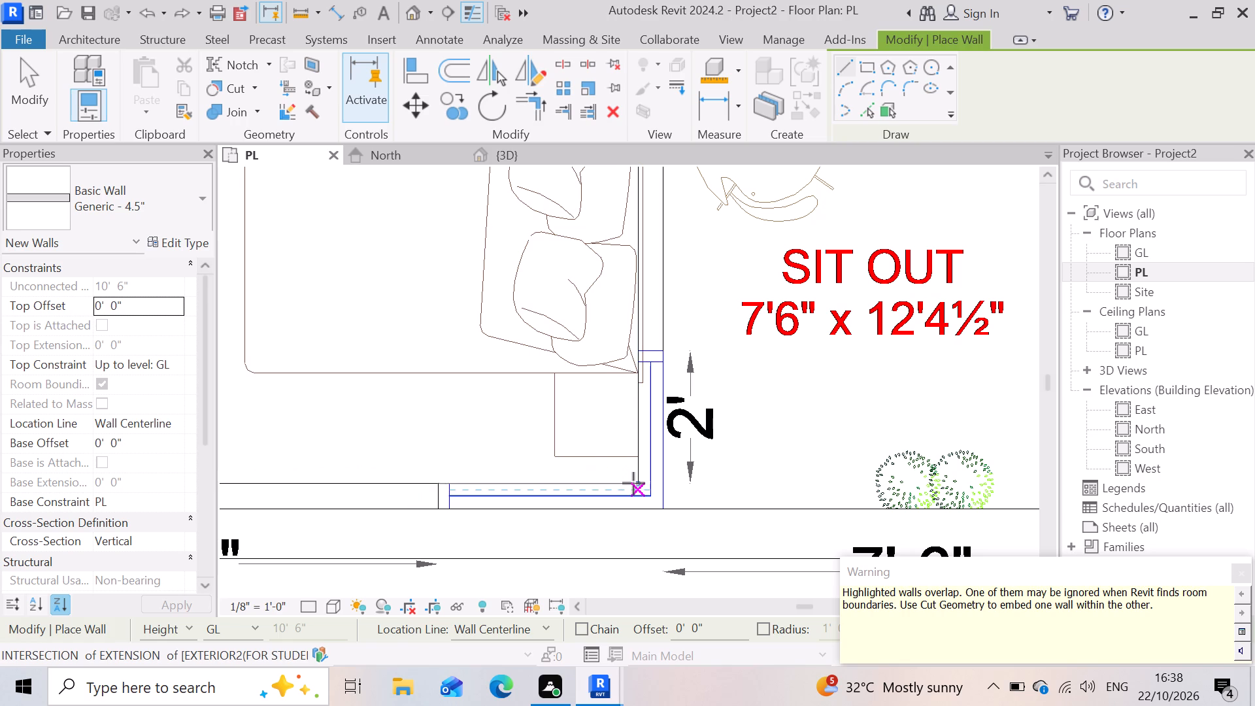
{"action": "scroll", "coordinate": [633, 484], "scroll_direction": "up", "scroll_amount": 7}
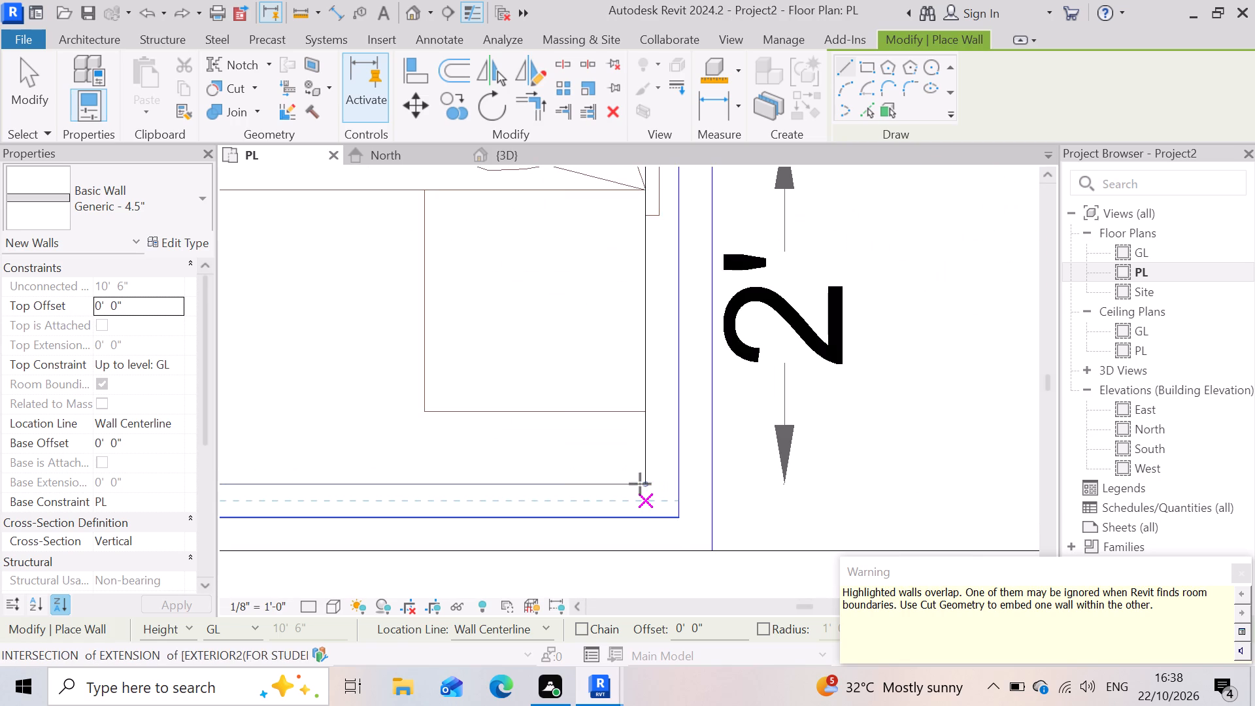
{"action": "left_click", "coordinate": [676, 514]}
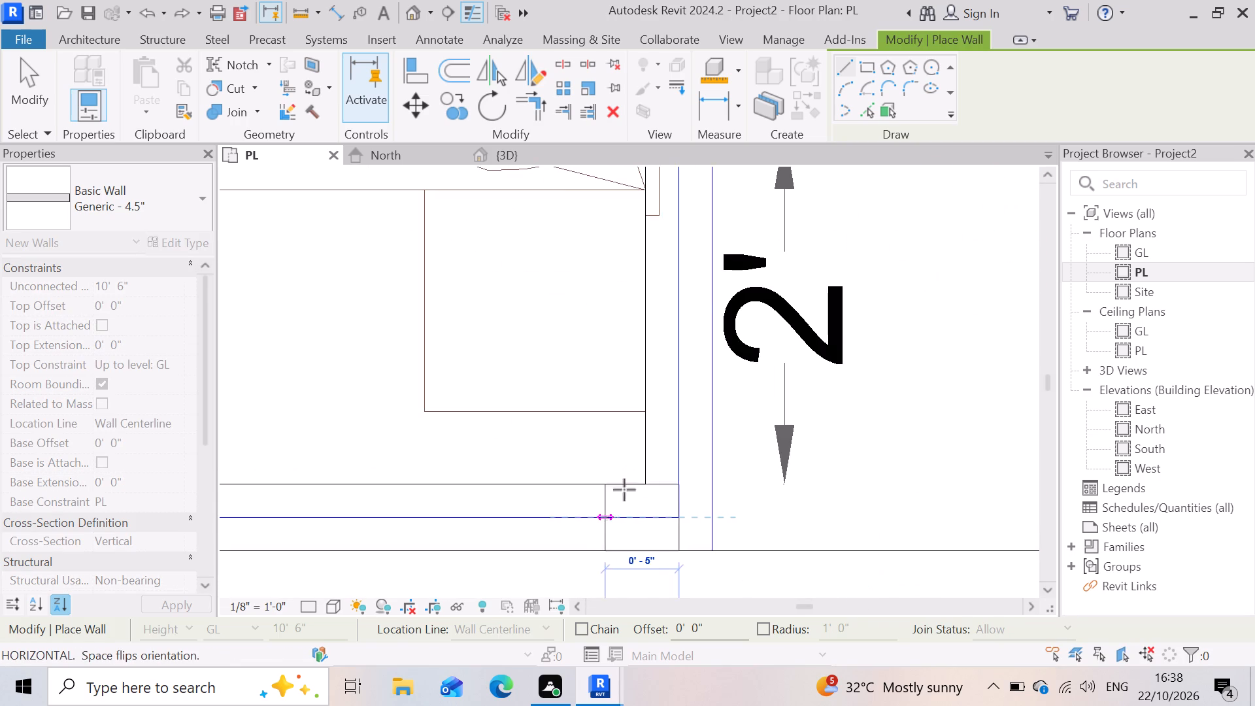
{"action": "scroll", "coordinate": [675, 409], "scroll_direction": "down", "scroll_amount": 3}
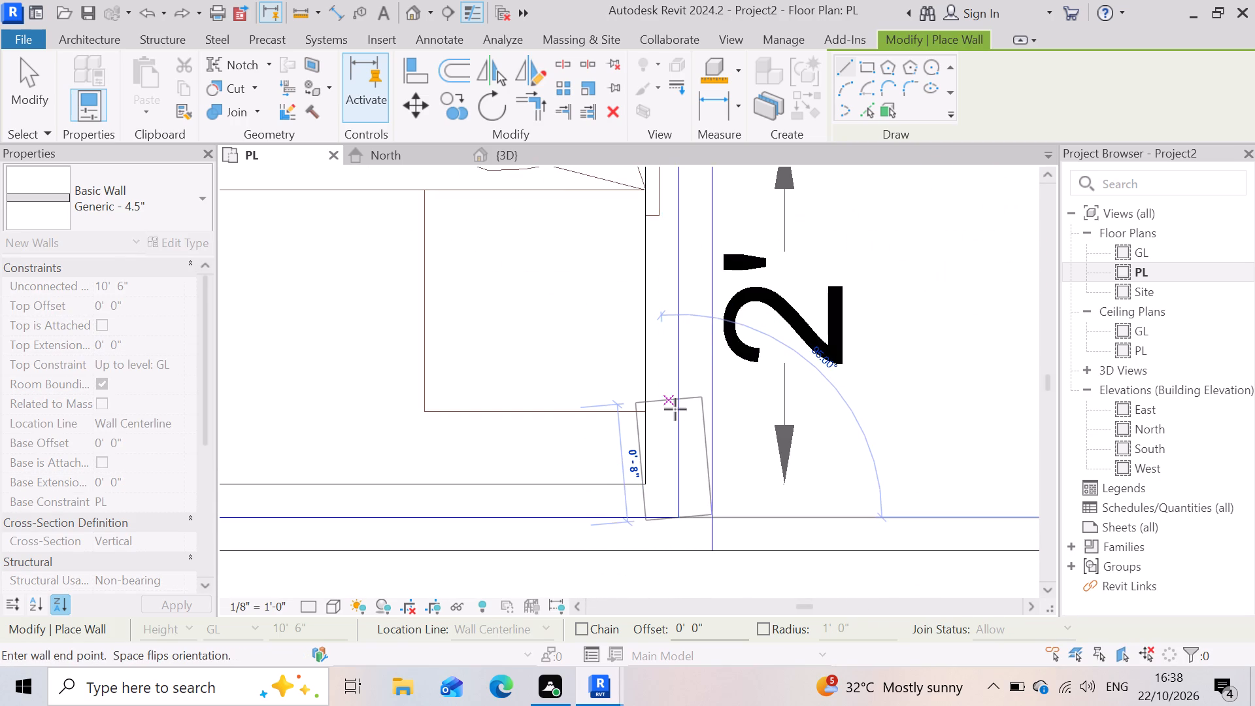
{"action": "scroll", "coordinate": [675, 409], "scroll_direction": "down", "scroll_amount": 14}
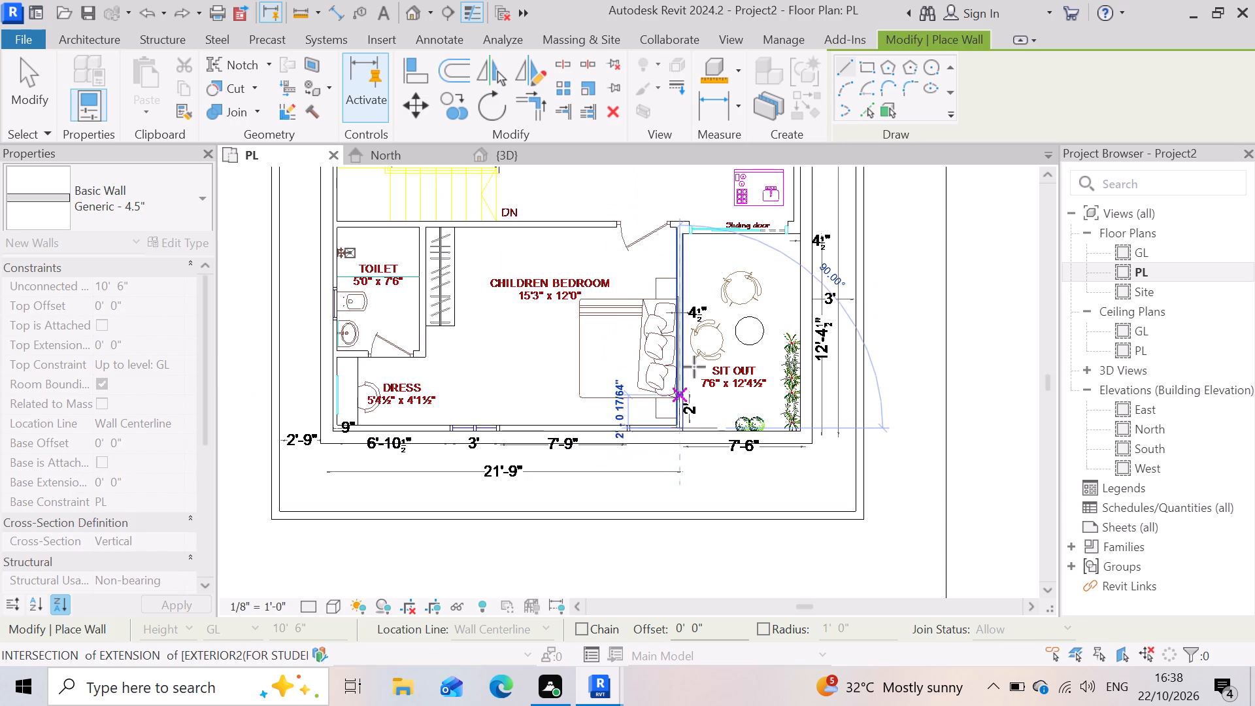
{"action": "scroll", "coordinate": [679, 272], "scroll_direction": "up", "scroll_amount": 13}
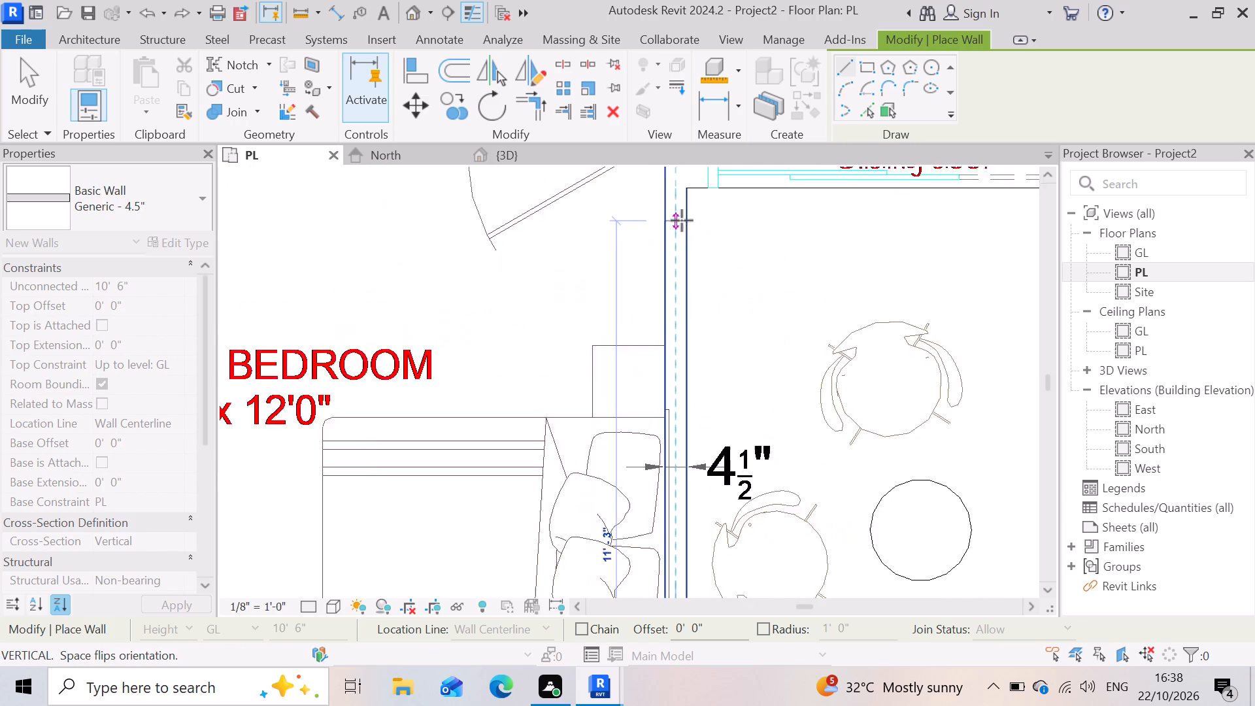
{"action": "scroll", "coordinate": [701, 324], "scroll_direction": "down", "scroll_amount": 9}
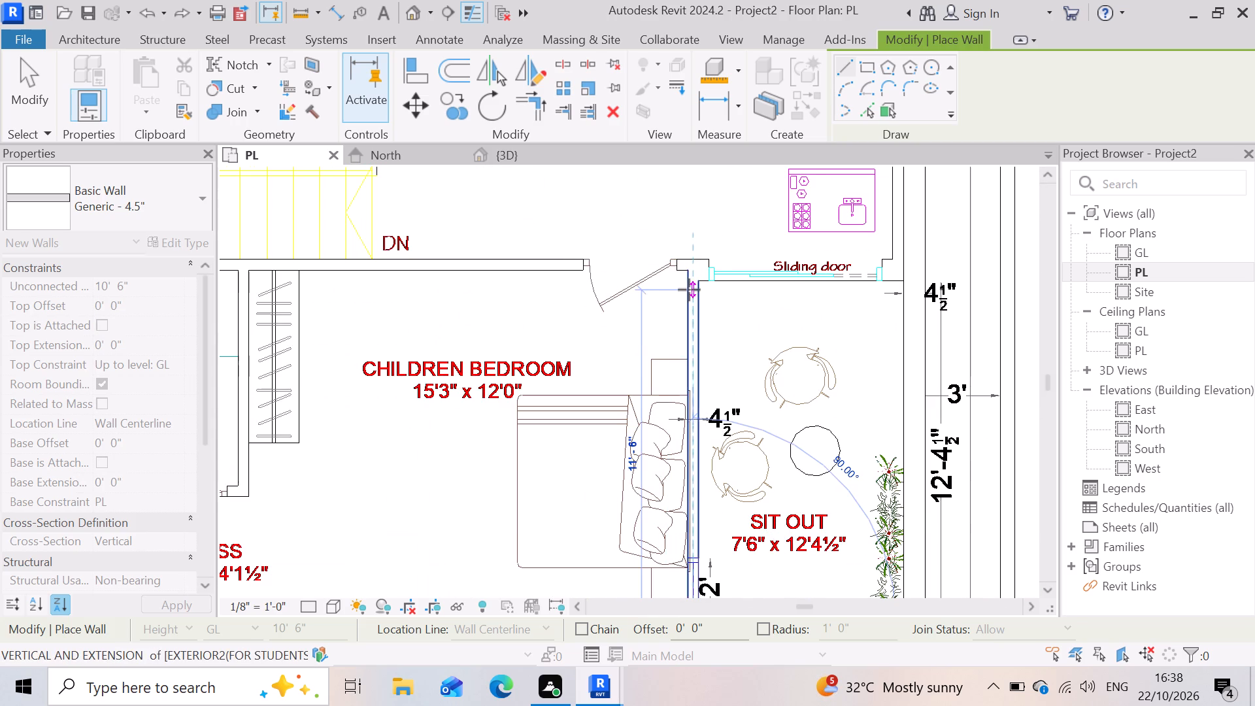
{"action": "scroll", "coordinate": [689, 290], "scroll_direction": "up", "scroll_amount": 3}
{"action": "left_click", "coordinate": [698, 250]}
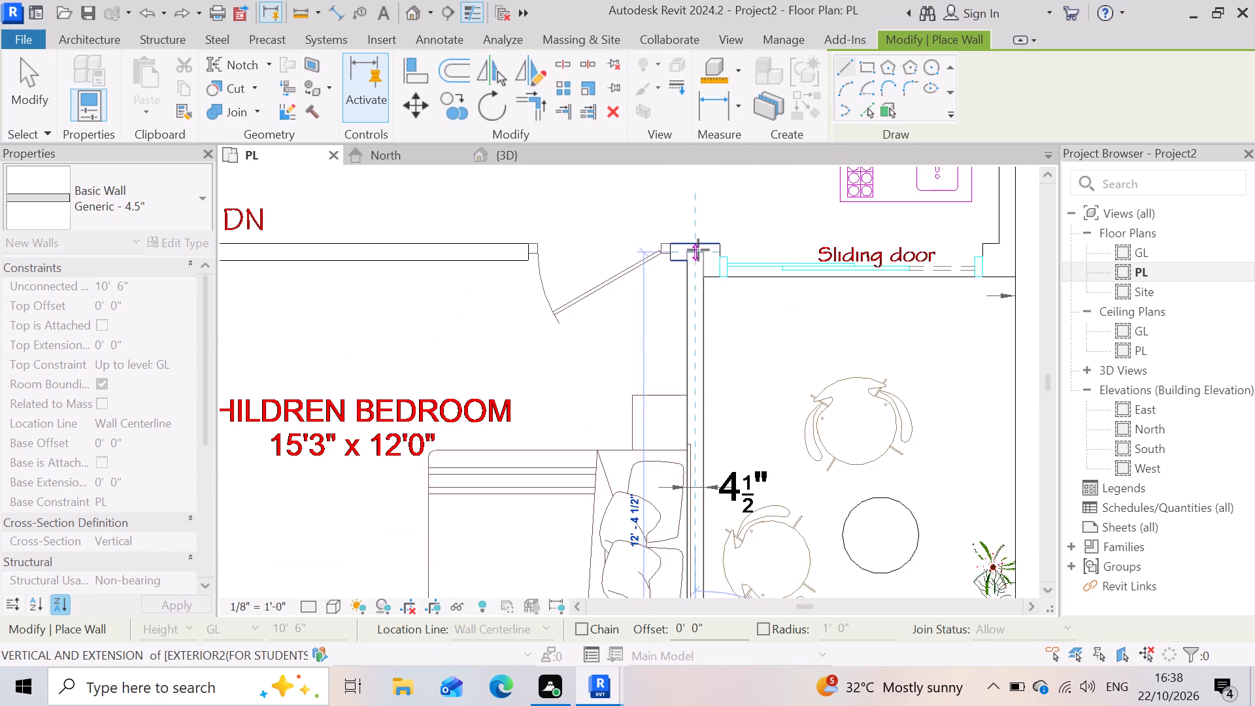
Examine the plan around the children bedroom door and sit out for interior walls still missing.
{"action": "scroll", "coordinate": [780, 355], "scroll_direction": "down", "scroll_amount": 4}
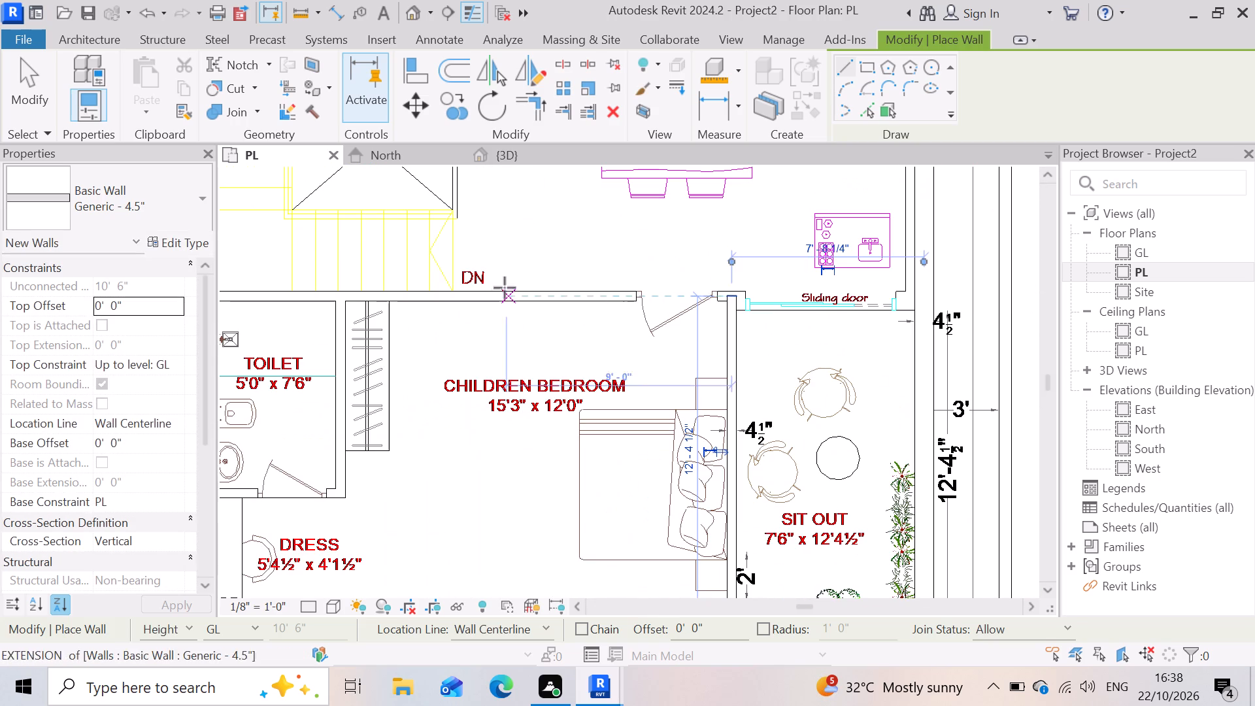
{"action": "scroll", "coordinate": [742, 326], "scroll_direction": "down", "scroll_amount": 5}
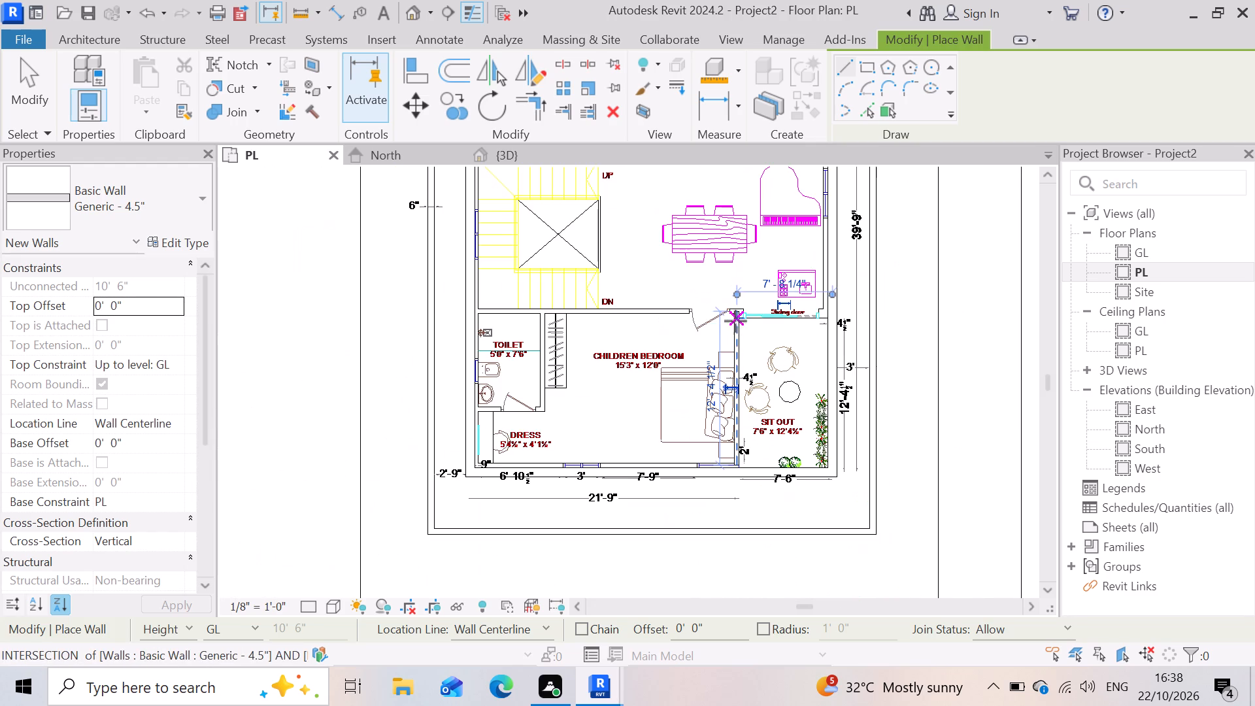
{"action": "scroll", "coordinate": [735, 321], "scroll_direction": "up", "scroll_amount": 4}
{"action": "scroll", "coordinate": [660, 303], "scroll_direction": "up", "scroll_amount": 11}
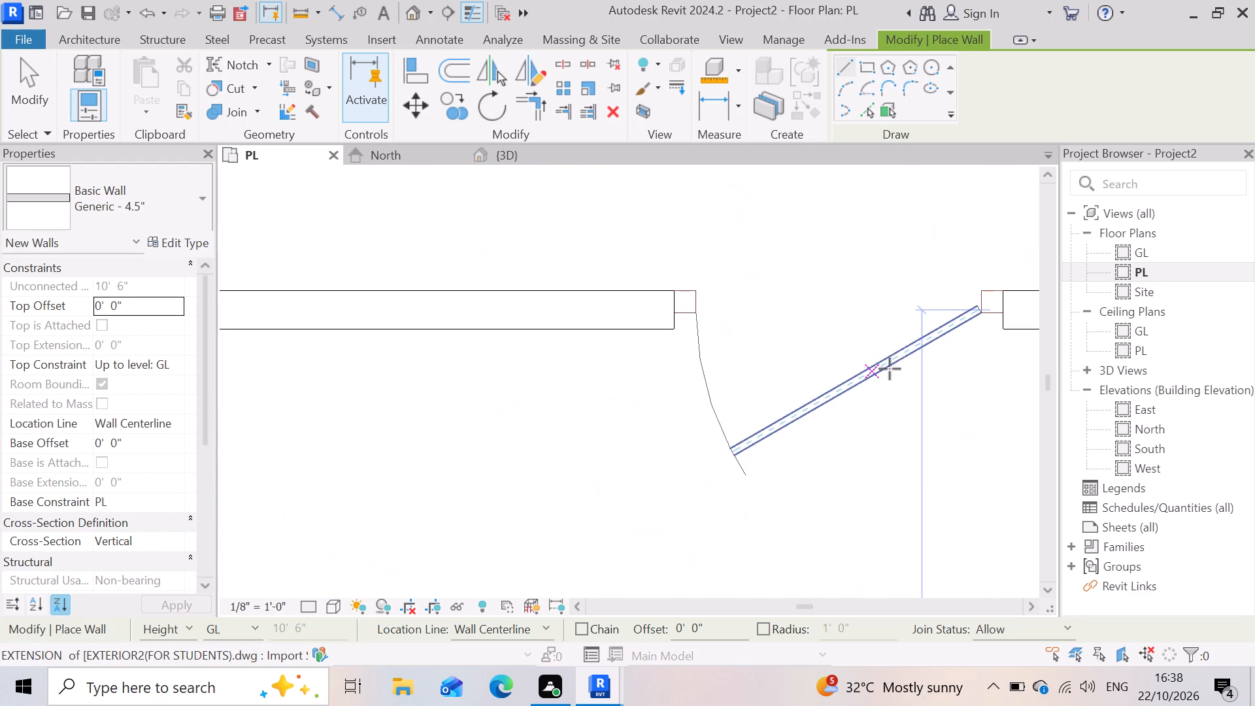
{"action": "scroll", "coordinate": [908, 360], "scroll_direction": "down", "scroll_amount": 12}
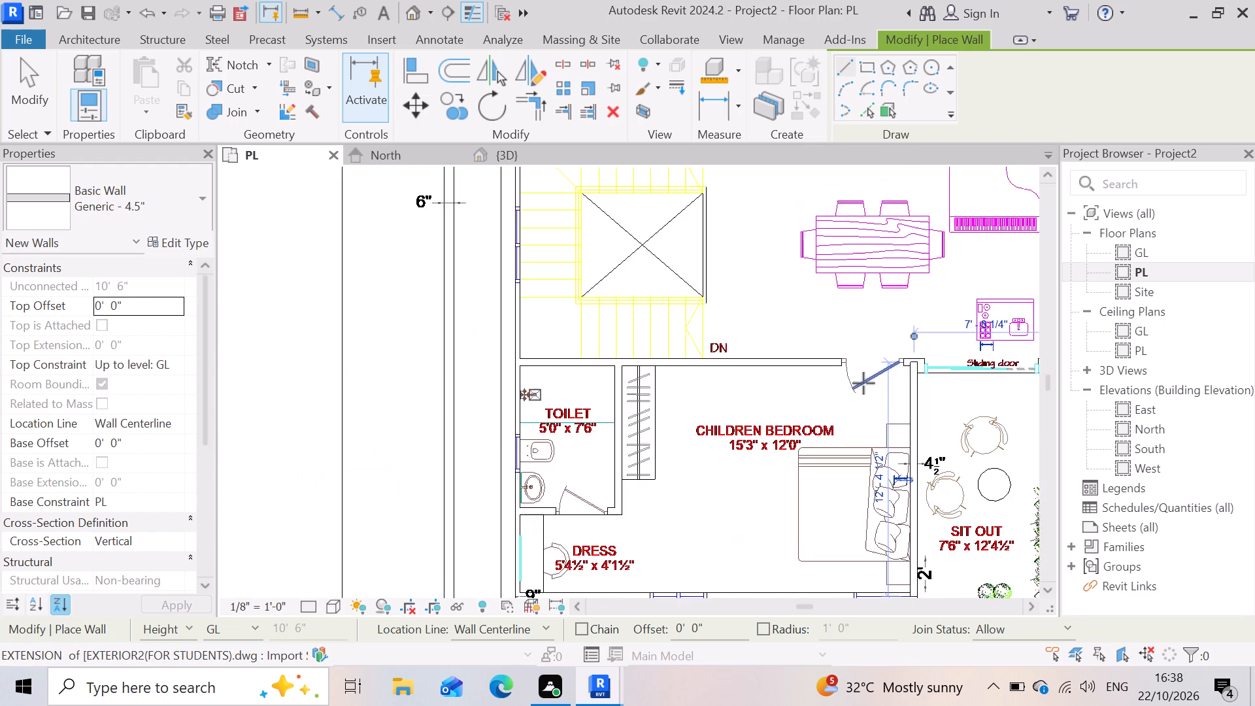
{"action": "scroll", "coordinate": [863, 383], "scroll_direction": "down", "scroll_amount": 4}
{"action": "scroll", "coordinate": [990, 391], "scroll_direction": "up", "scroll_amount": 2}
{"action": "scroll", "coordinate": [795, 439], "scroll_direction": "down", "scroll_amount": 2}
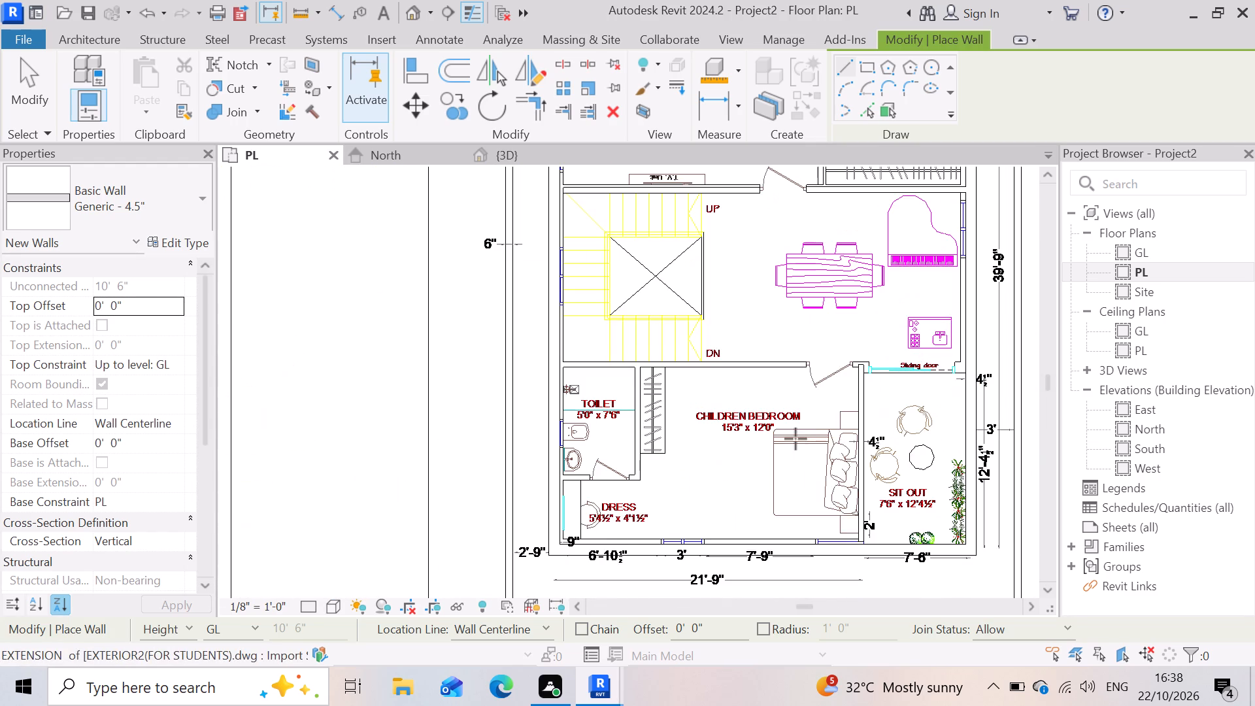
{"action": "scroll", "coordinate": [795, 439], "scroll_direction": "down", "scroll_amount": 5}
Draw a 2'-1 1/2" Generic - 4.5" wall between the master toilet and walk-in wardrobe, from the master bedroom wall to the toilet door opening.
{"action": "scroll", "coordinate": [838, 252], "scroll_direction": "up", "scroll_amount": 6}
{"action": "scroll", "coordinate": [857, 384], "scroll_direction": "up", "scroll_amount": 2}
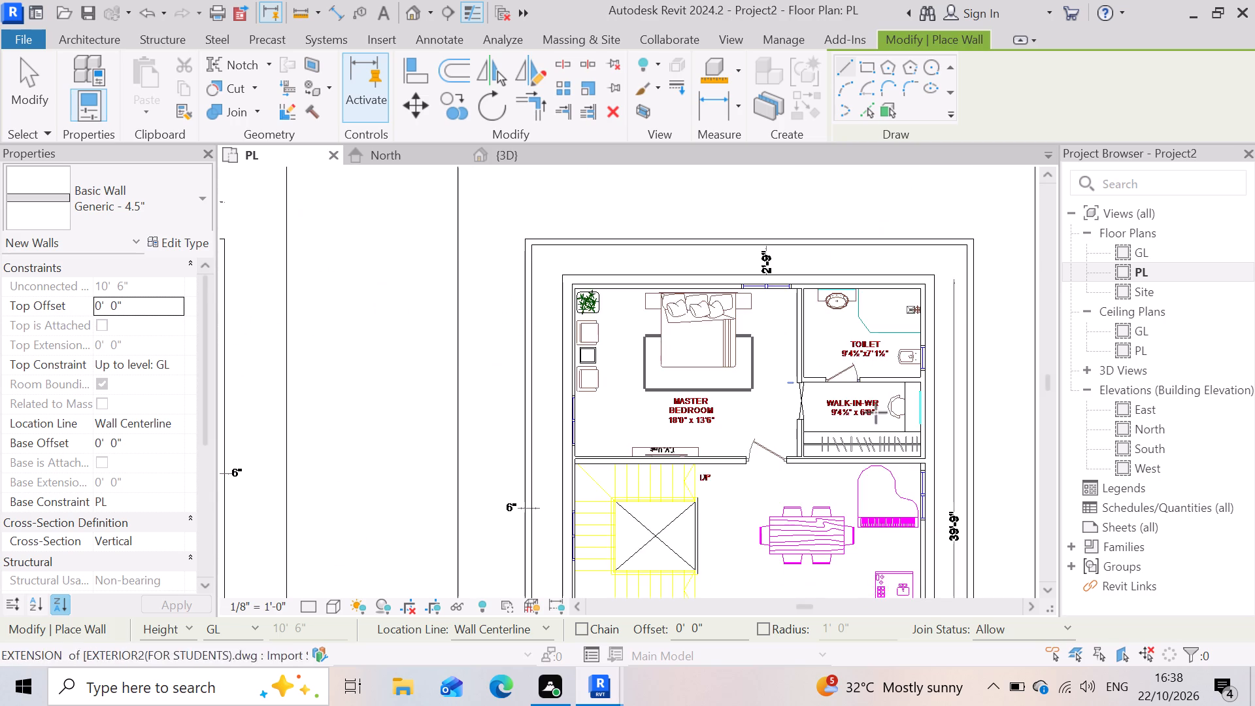
{"action": "scroll", "coordinate": [876, 412], "scroll_direction": "up", "scroll_amount": 2}
{"action": "scroll", "coordinate": [728, 445], "scroll_direction": "up", "scroll_amount": 4}
{"action": "scroll", "coordinate": [669, 400], "scroll_direction": "down", "scroll_amount": 7}
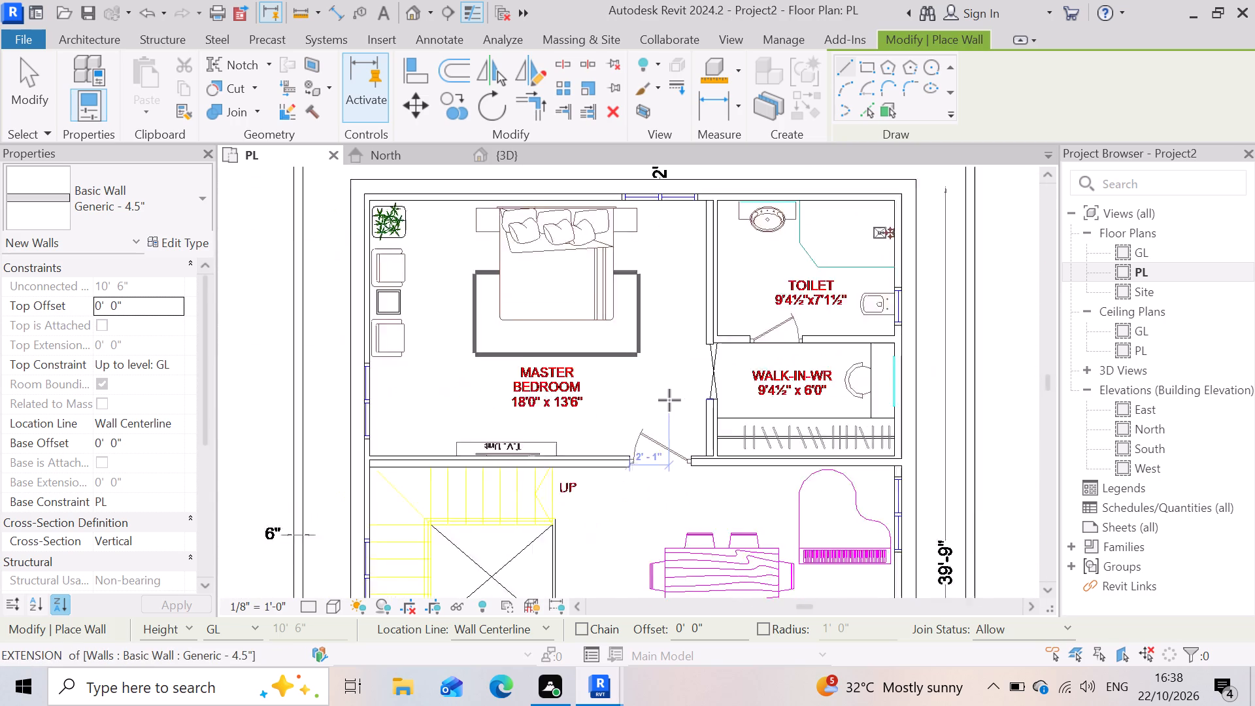
{"action": "scroll", "coordinate": [669, 400], "scroll_direction": "down", "scroll_amount": 5}
{"action": "scroll", "coordinate": [744, 375], "scroll_direction": "up", "scroll_amount": 4}
{"action": "scroll", "coordinate": [683, 301], "scroll_direction": "up", "scroll_amount": 3}
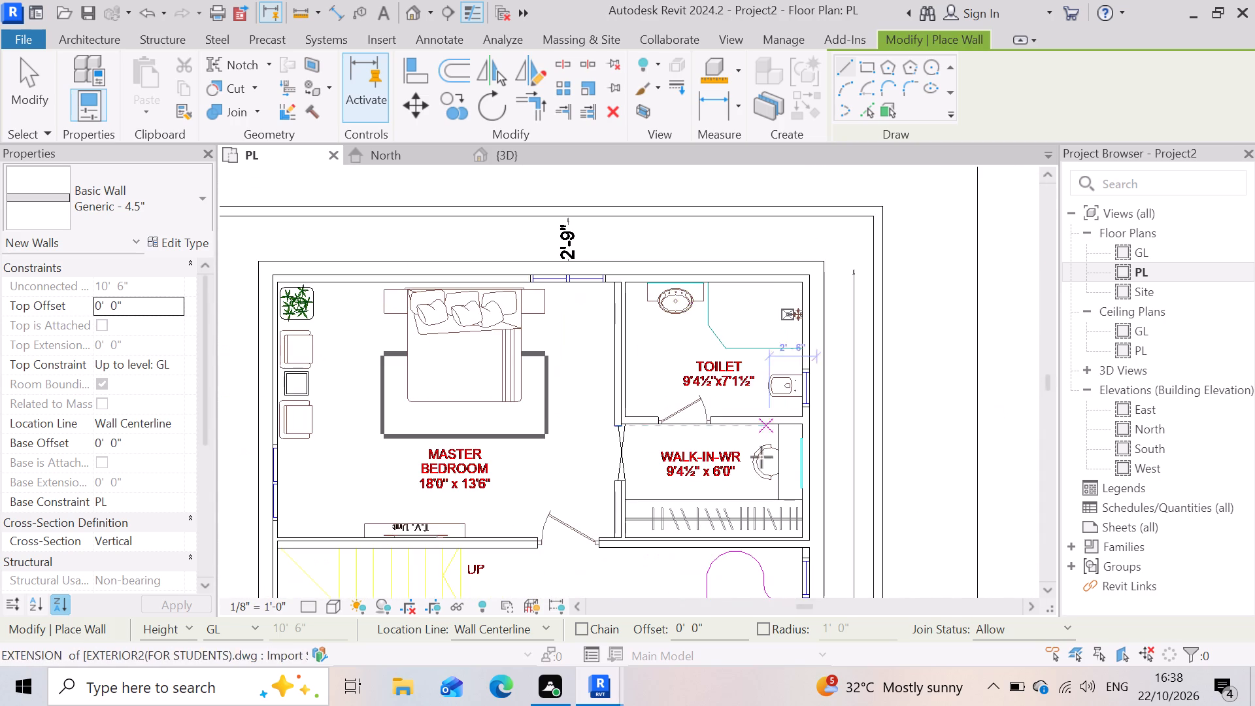
{"action": "scroll", "coordinate": [720, 435], "scroll_direction": "up", "scroll_amount": 4}
{"action": "scroll", "coordinate": [633, 429], "scroll_direction": "up", "scroll_amount": 3}
{"action": "scroll", "coordinate": [535, 405], "scroll_direction": "up", "scroll_amount": 3}
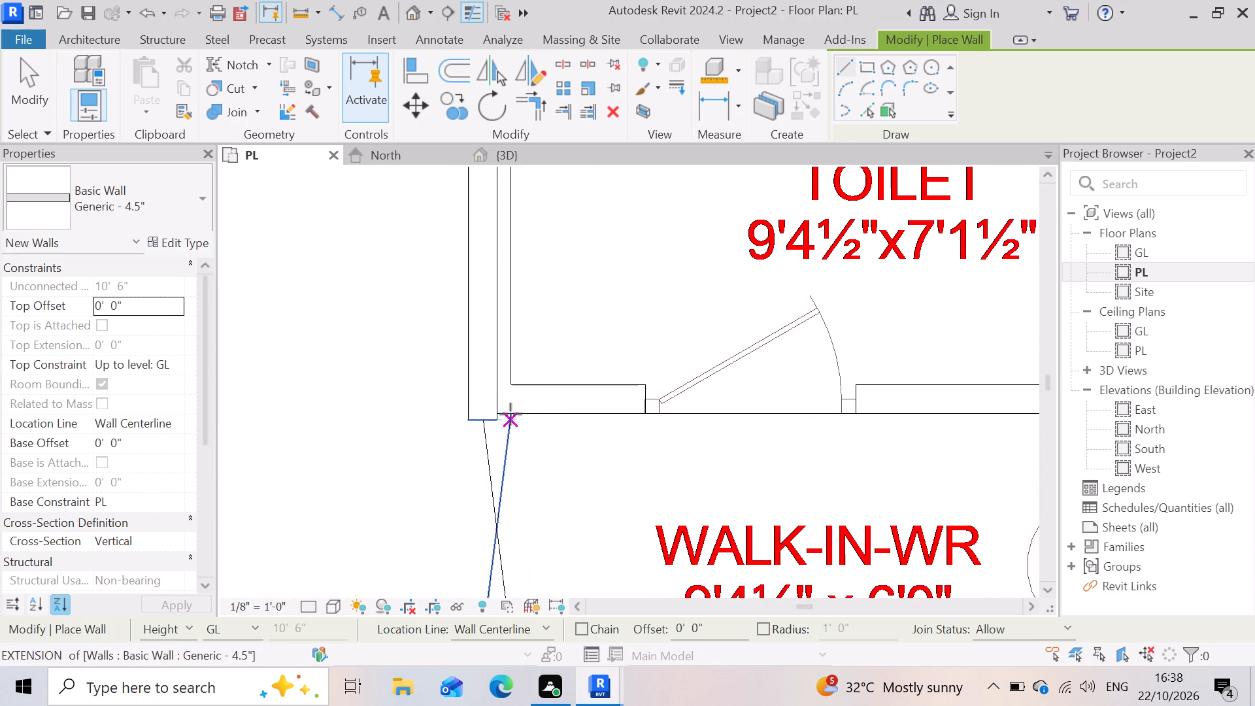
{"action": "left_click", "coordinate": [494, 414]}
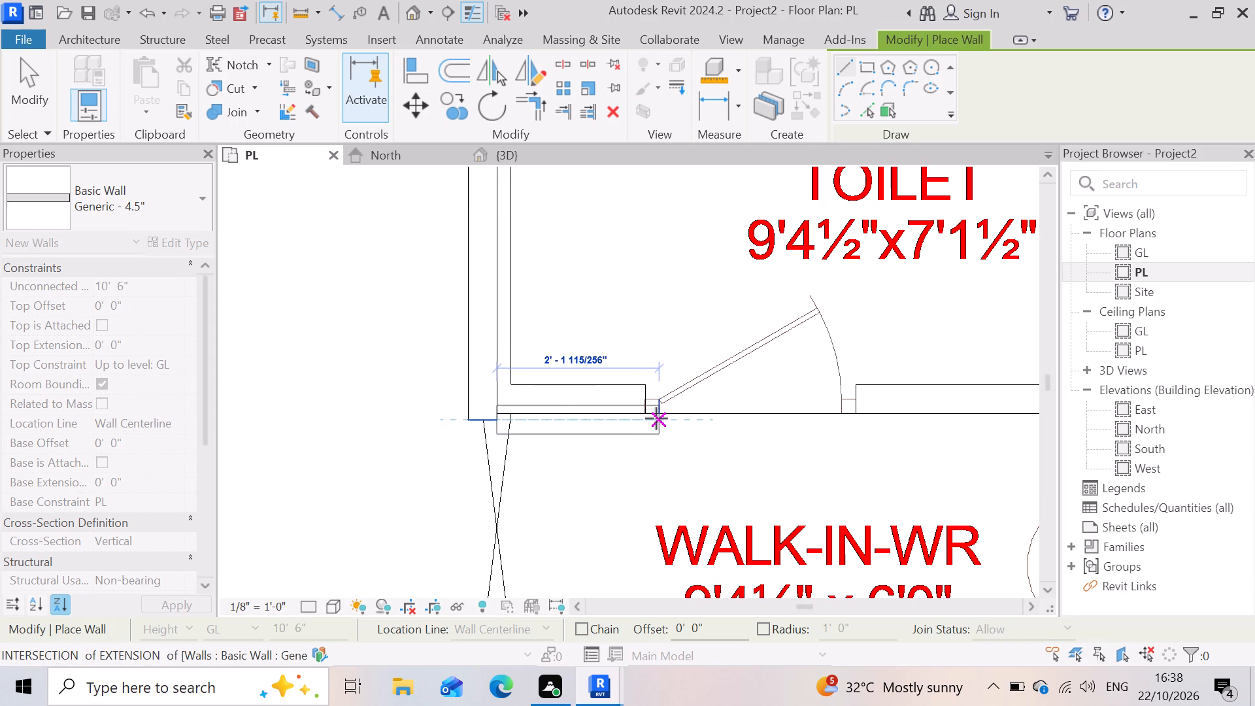
{"action": "left_click", "coordinate": [643, 417]}
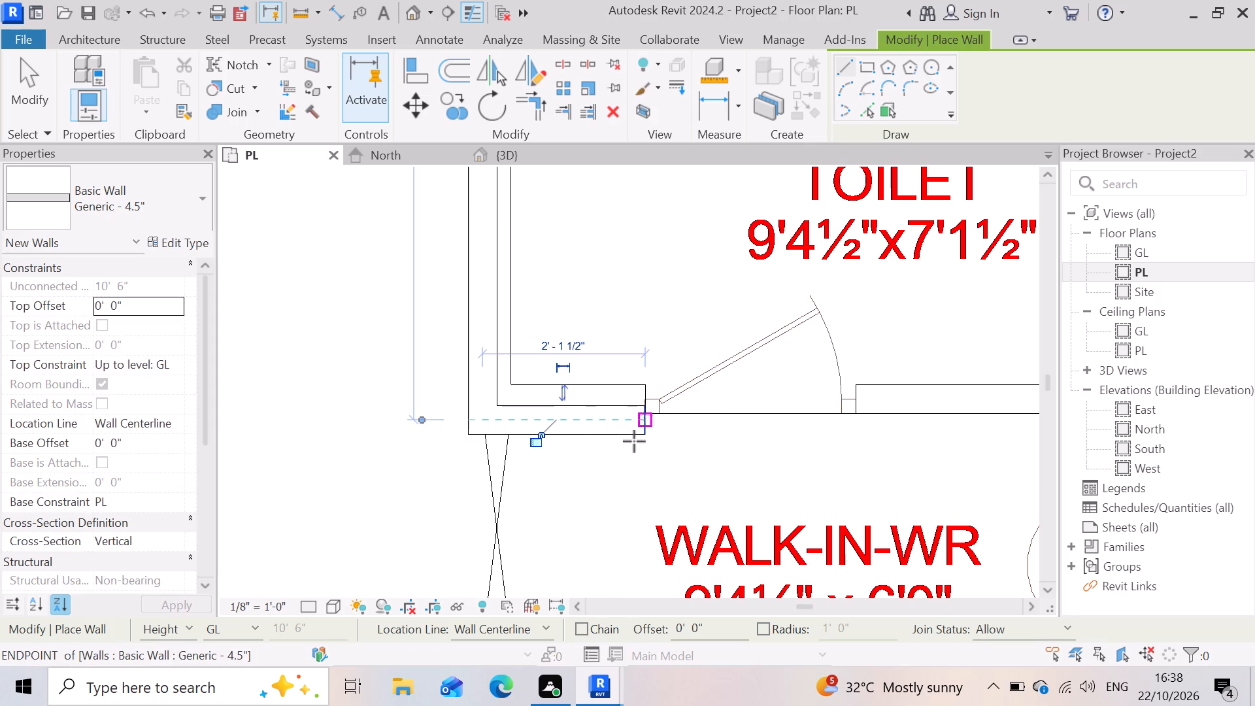
Draw a 4'-11" Generic - 4.5" wall between the master toilet and walk-in wardrobe, from the toilet door opening to the outer wall.
{"action": "scroll", "coordinate": [633, 443], "scroll_direction": "down", "scroll_amount": 4}
{"action": "scroll", "coordinate": [776, 433], "scroll_direction": "up", "scroll_amount": 6}
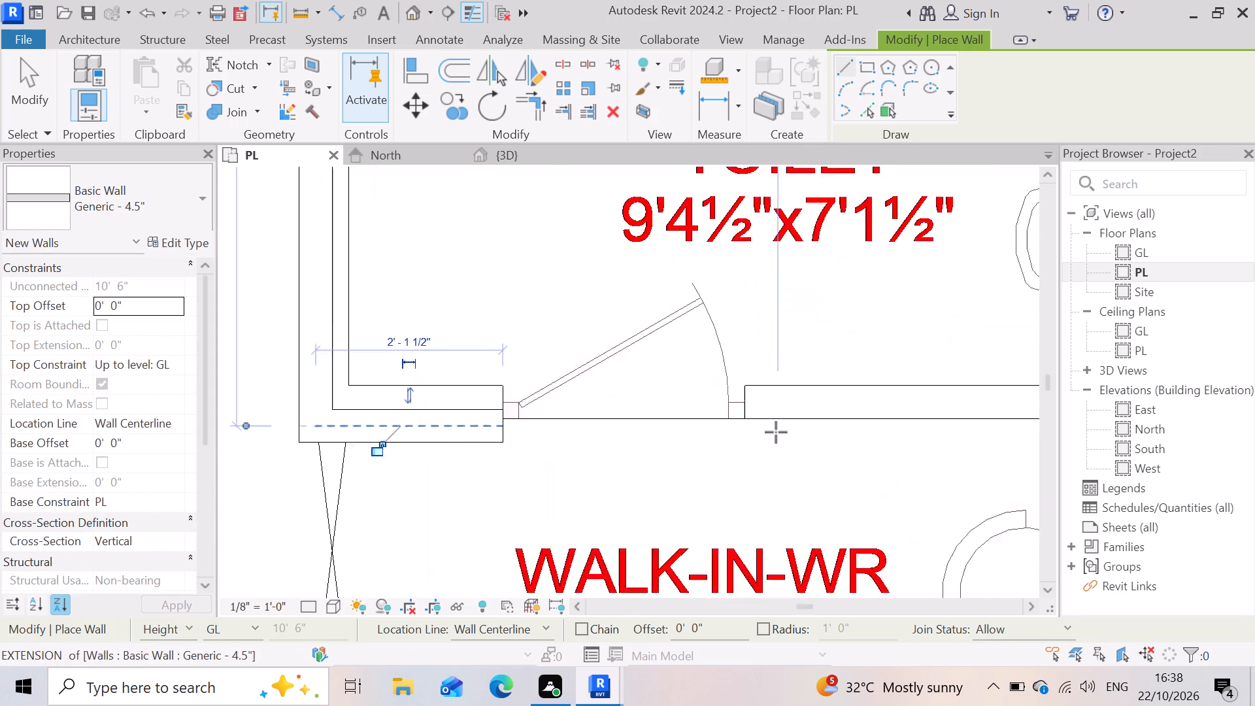
{"action": "left_click", "coordinate": [745, 416]}
{"action": "scroll", "coordinate": [727, 424], "scroll_direction": "down", "scroll_amount": 7}
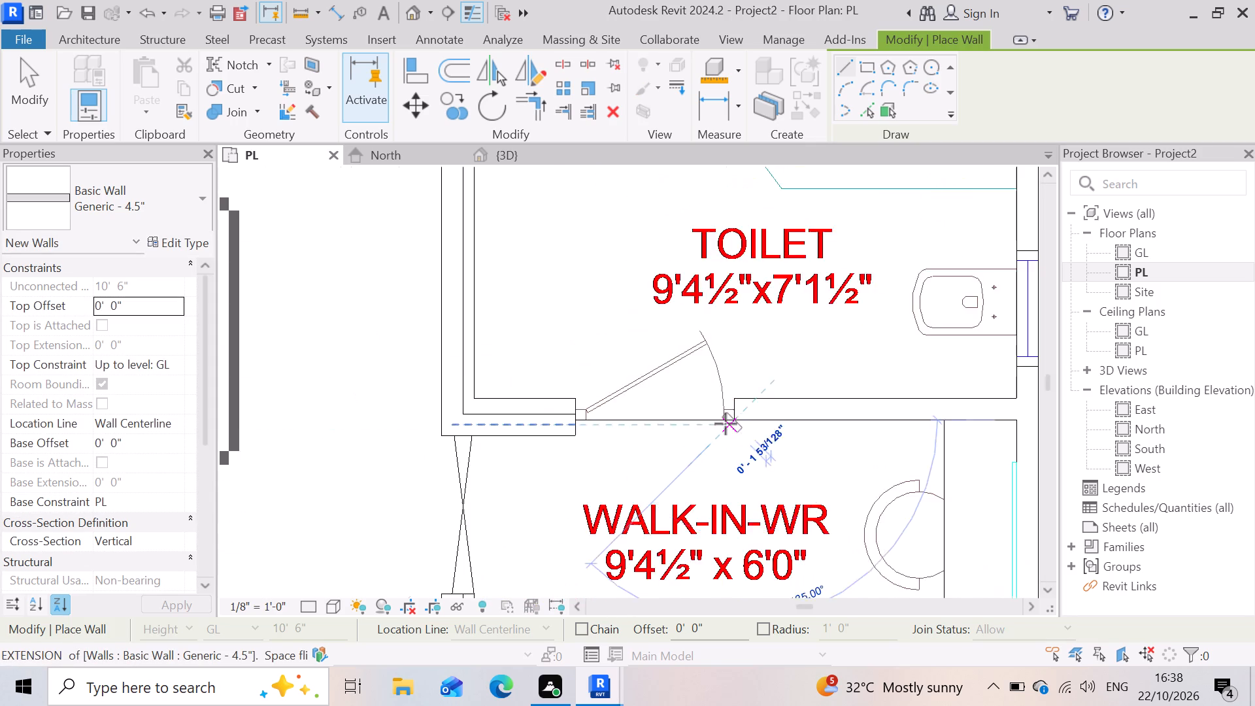
{"action": "scroll", "coordinate": [726, 424], "scroll_direction": "down", "scroll_amount": 1}
{"action": "scroll", "coordinate": [905, 414], "scroll_direction": "up", "scroll_amount": 5}
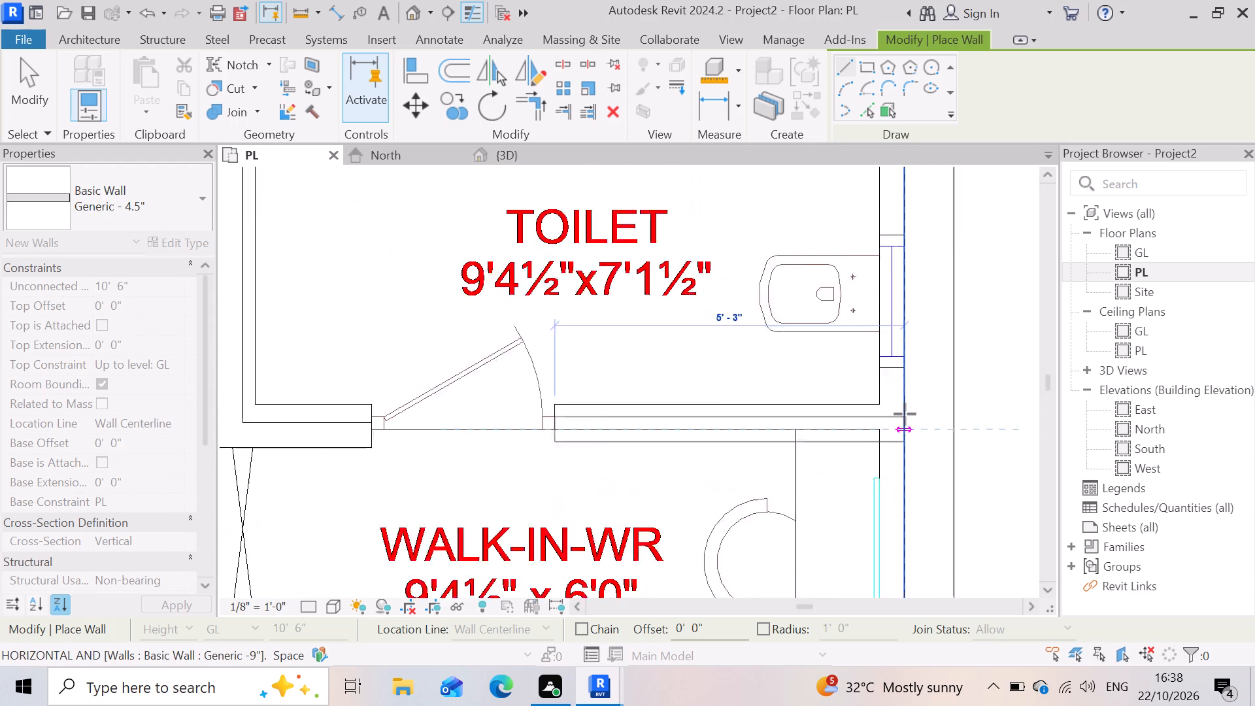
{"action": "scroll", "coordinate": [905, 414], "scroll_direction": "up", "scroll_amount": 1}
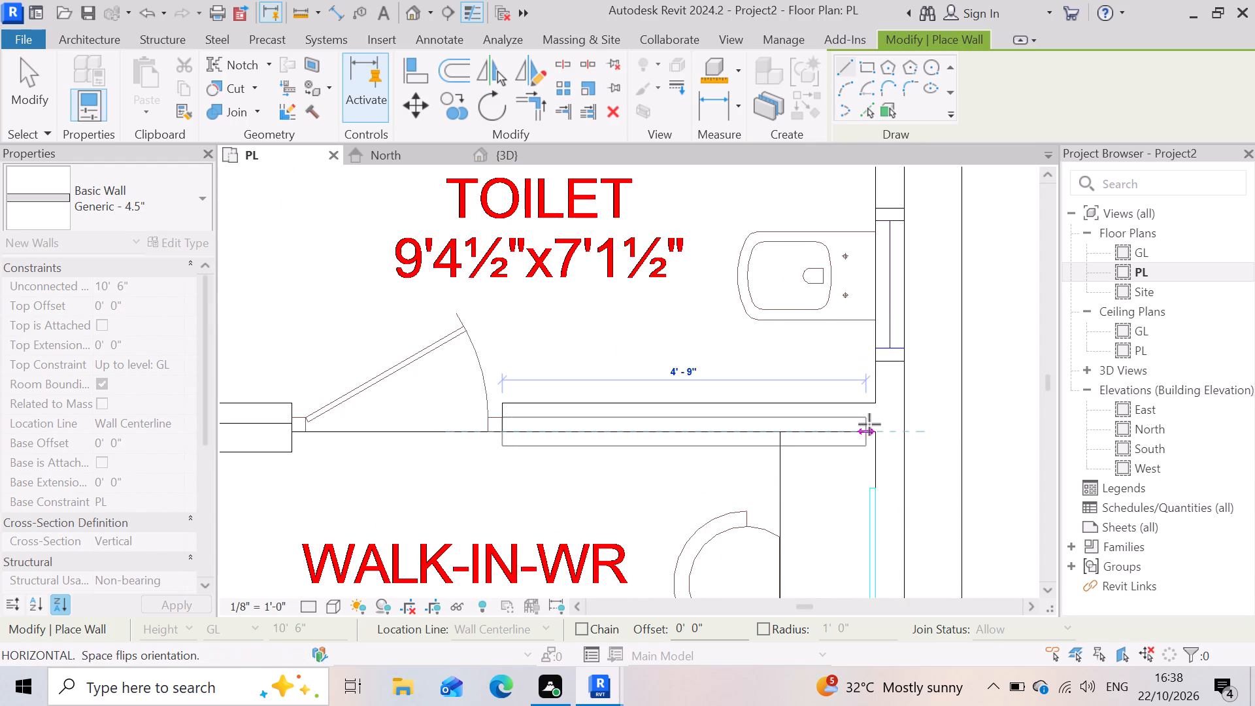
{"action": "left_click", "coordinate": [878, 421]}
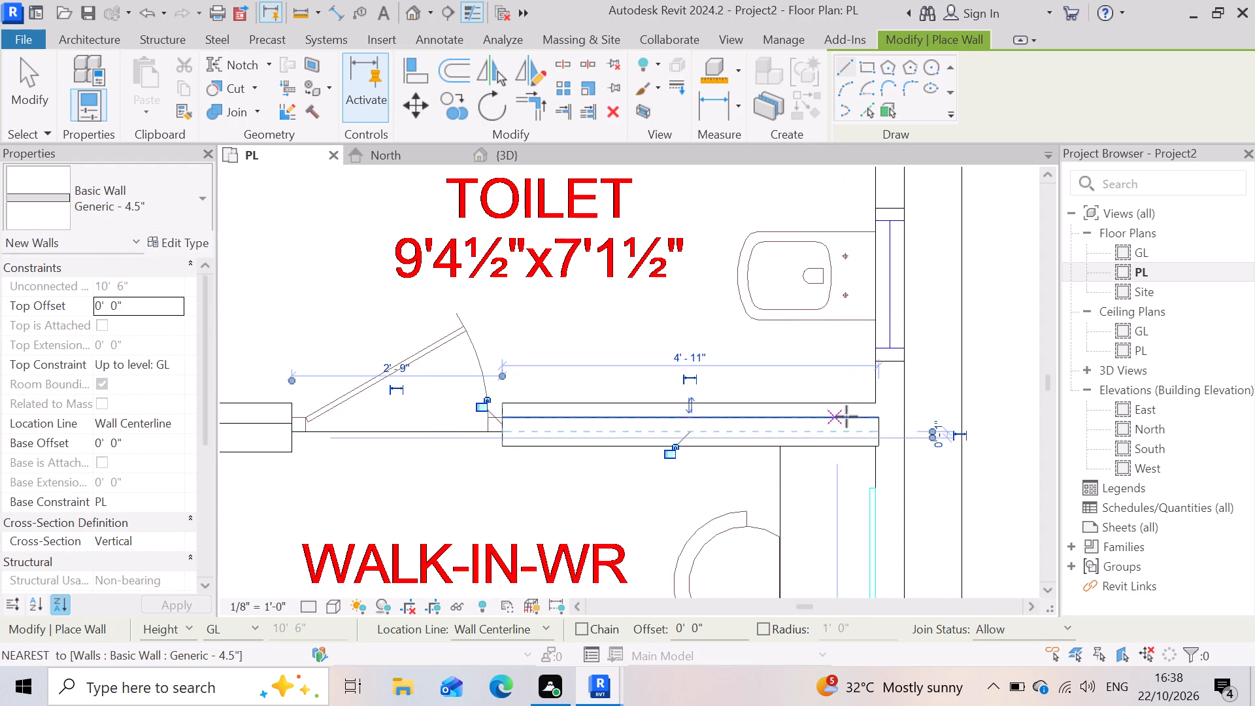
{"action": "scroll", "coordinate": [849, 415], "scroll_direction": "down", "scroll_amount": 8}
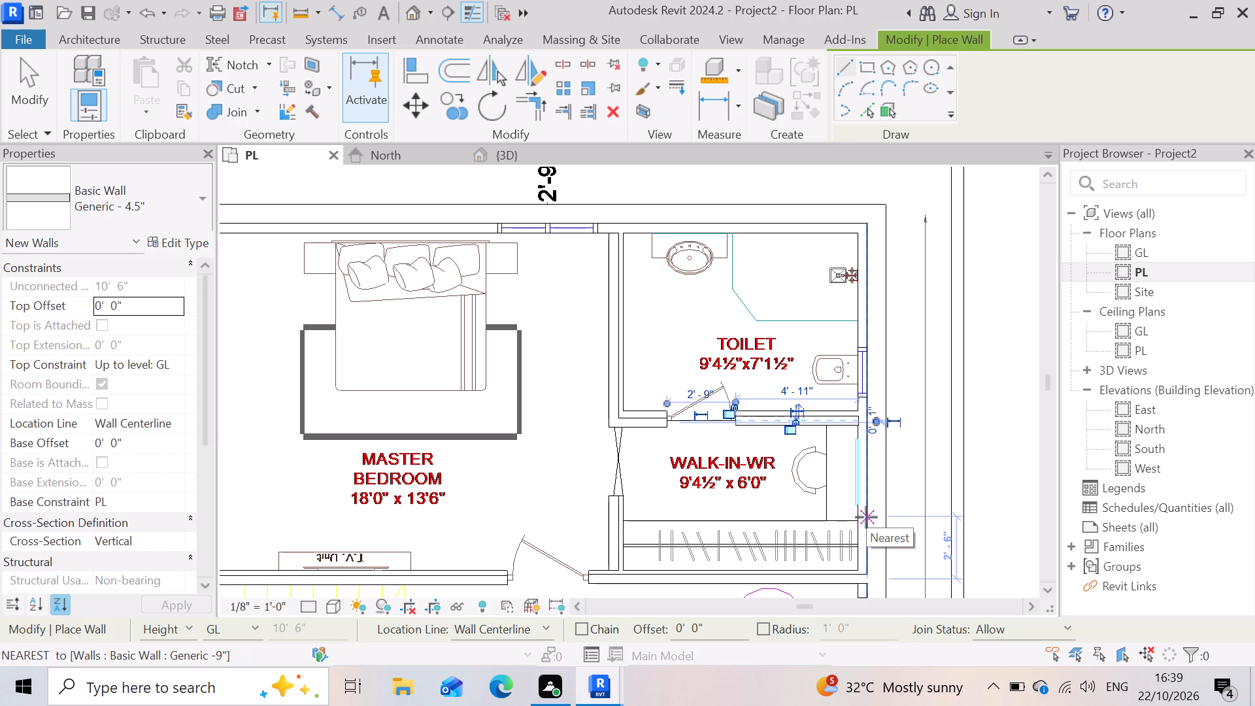
{"action": "key", "text": "Escape"}
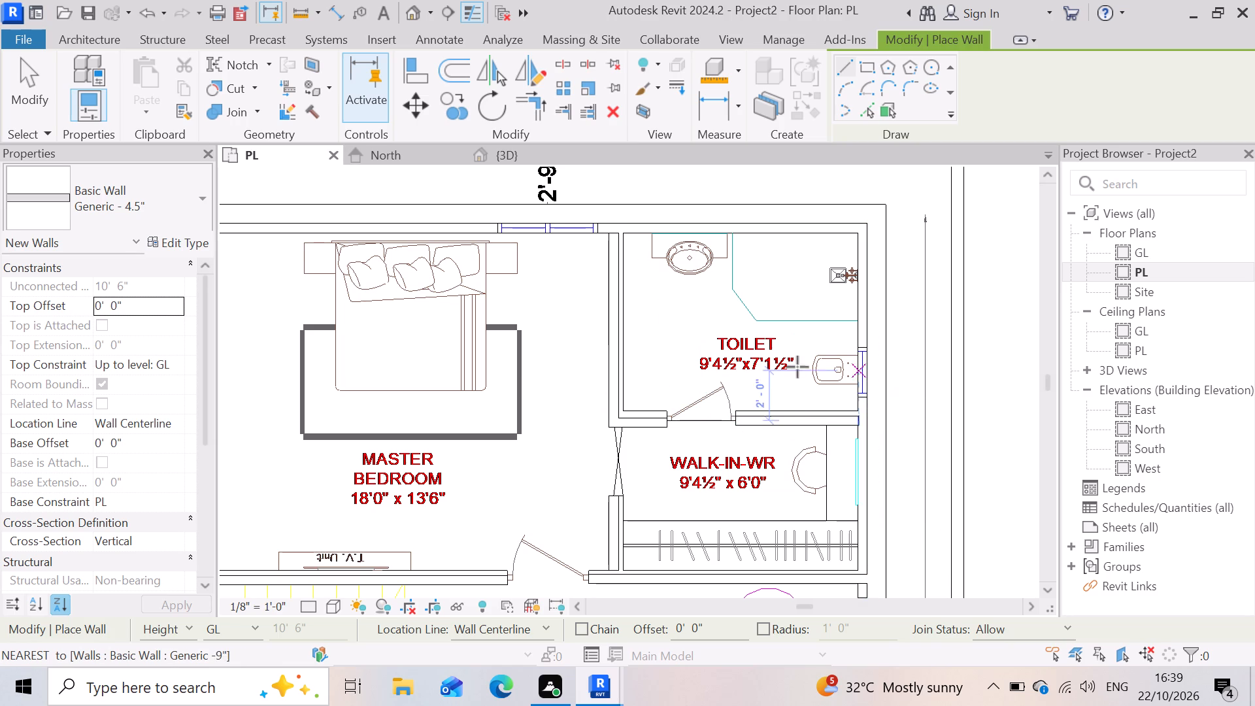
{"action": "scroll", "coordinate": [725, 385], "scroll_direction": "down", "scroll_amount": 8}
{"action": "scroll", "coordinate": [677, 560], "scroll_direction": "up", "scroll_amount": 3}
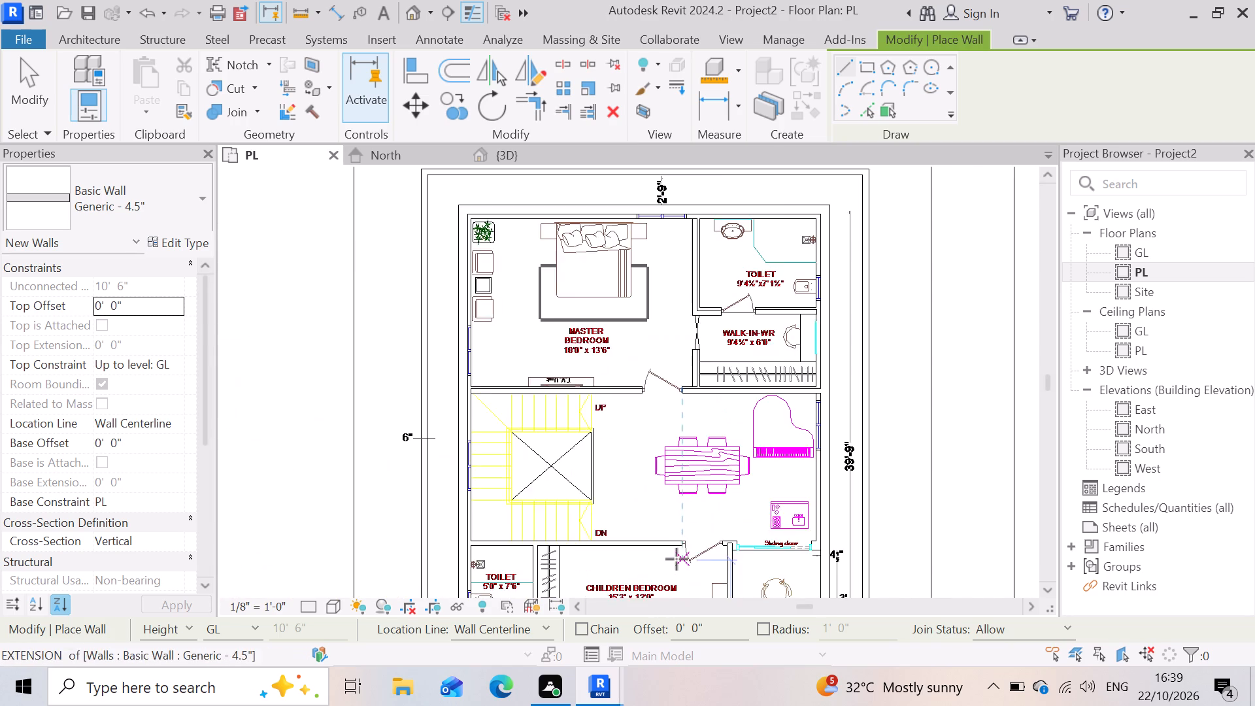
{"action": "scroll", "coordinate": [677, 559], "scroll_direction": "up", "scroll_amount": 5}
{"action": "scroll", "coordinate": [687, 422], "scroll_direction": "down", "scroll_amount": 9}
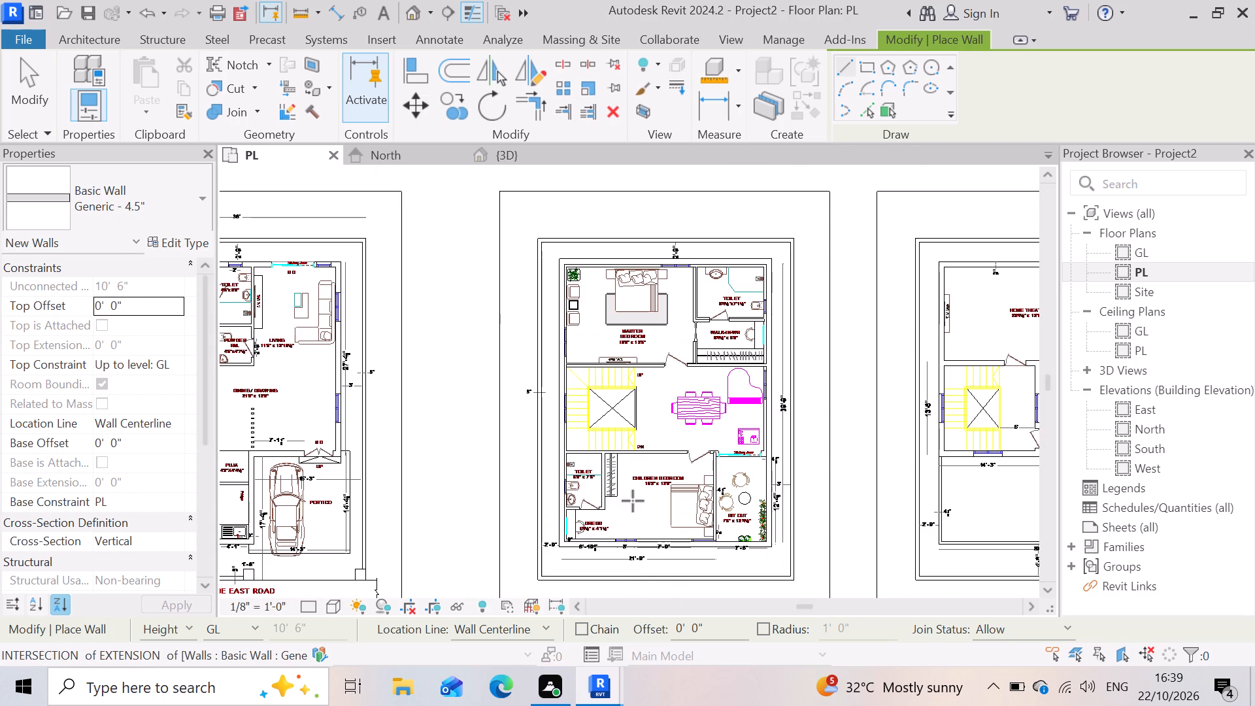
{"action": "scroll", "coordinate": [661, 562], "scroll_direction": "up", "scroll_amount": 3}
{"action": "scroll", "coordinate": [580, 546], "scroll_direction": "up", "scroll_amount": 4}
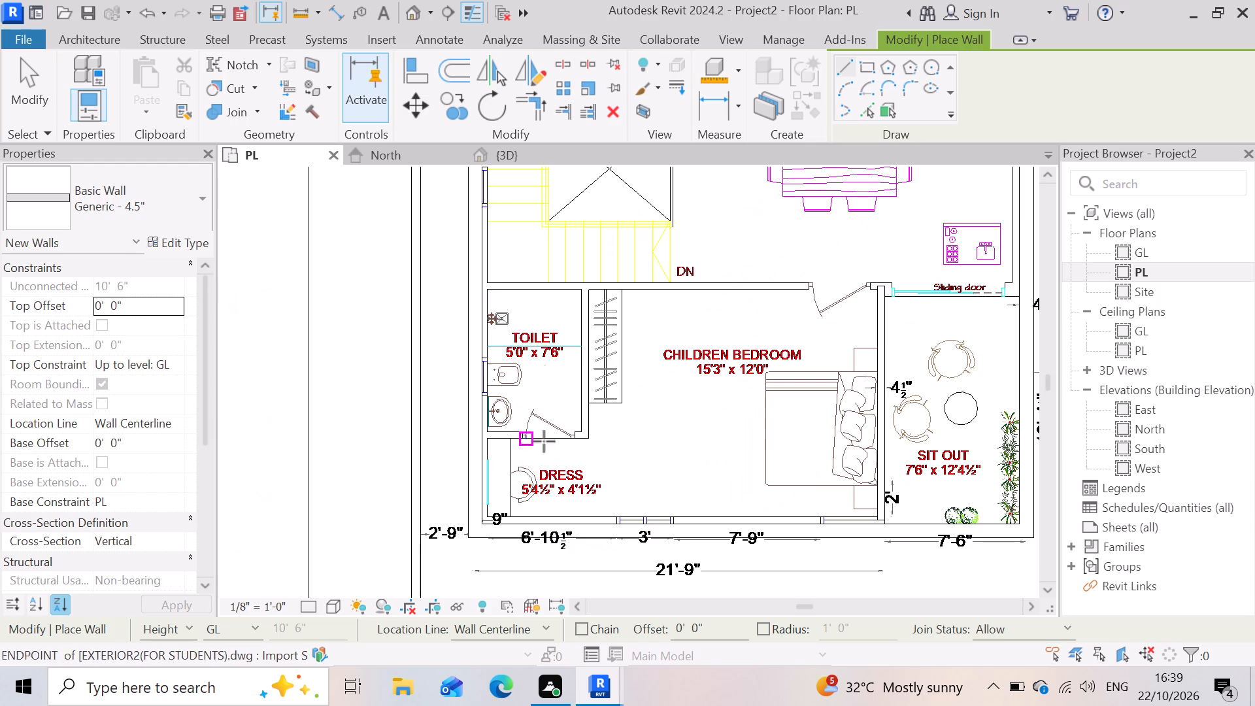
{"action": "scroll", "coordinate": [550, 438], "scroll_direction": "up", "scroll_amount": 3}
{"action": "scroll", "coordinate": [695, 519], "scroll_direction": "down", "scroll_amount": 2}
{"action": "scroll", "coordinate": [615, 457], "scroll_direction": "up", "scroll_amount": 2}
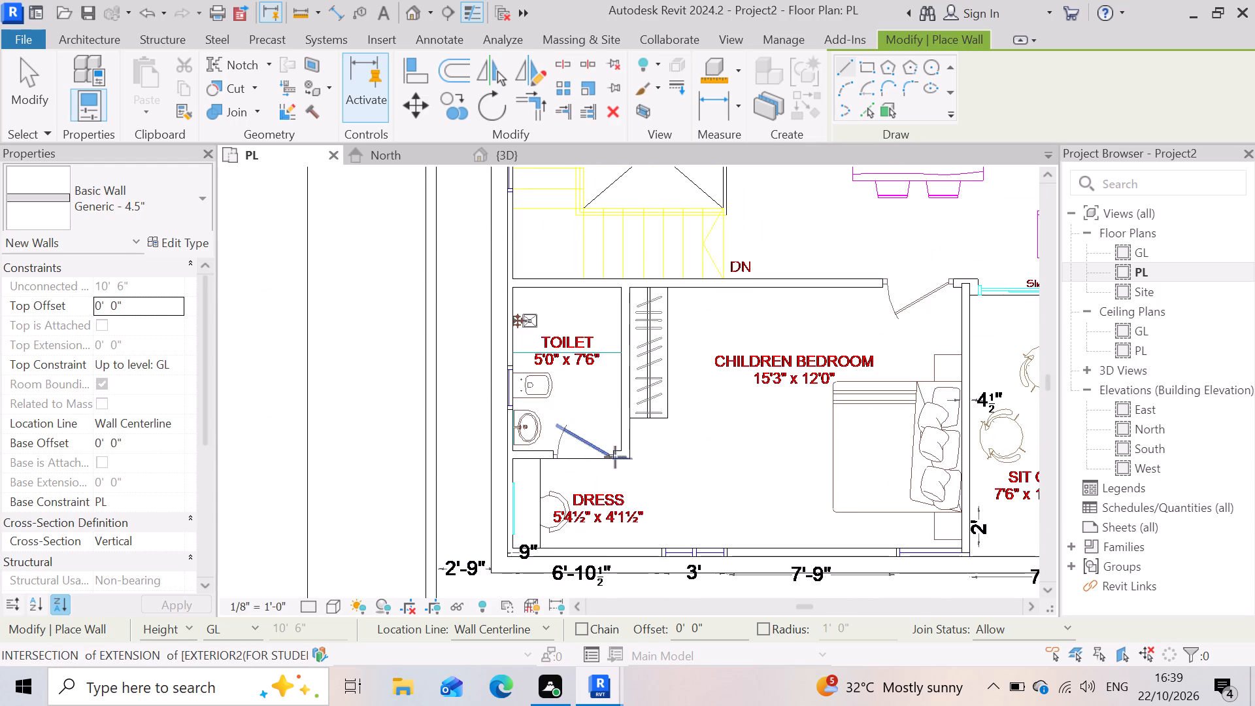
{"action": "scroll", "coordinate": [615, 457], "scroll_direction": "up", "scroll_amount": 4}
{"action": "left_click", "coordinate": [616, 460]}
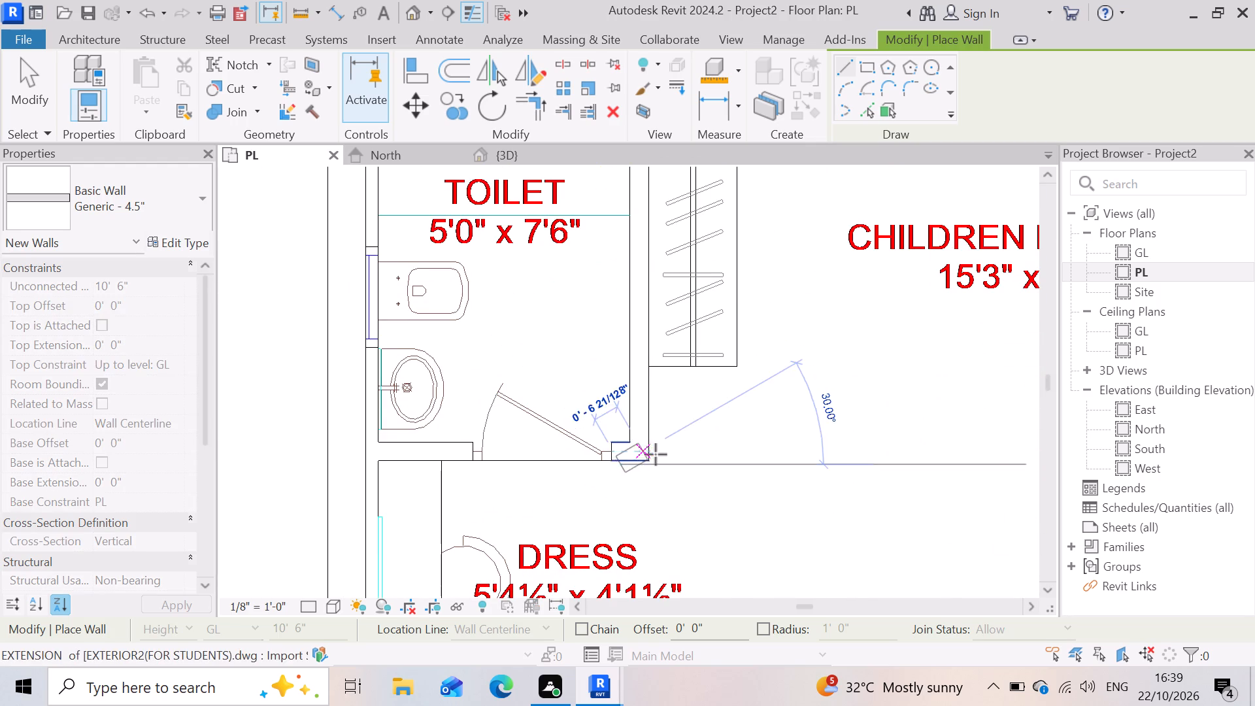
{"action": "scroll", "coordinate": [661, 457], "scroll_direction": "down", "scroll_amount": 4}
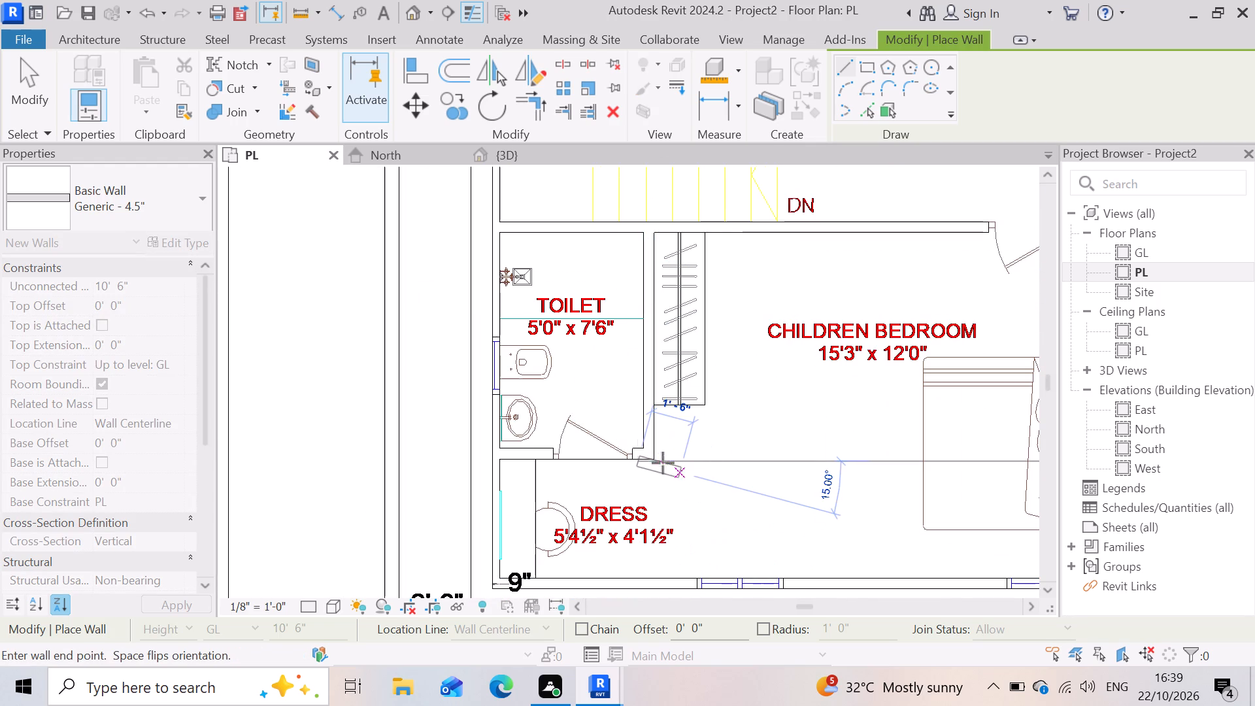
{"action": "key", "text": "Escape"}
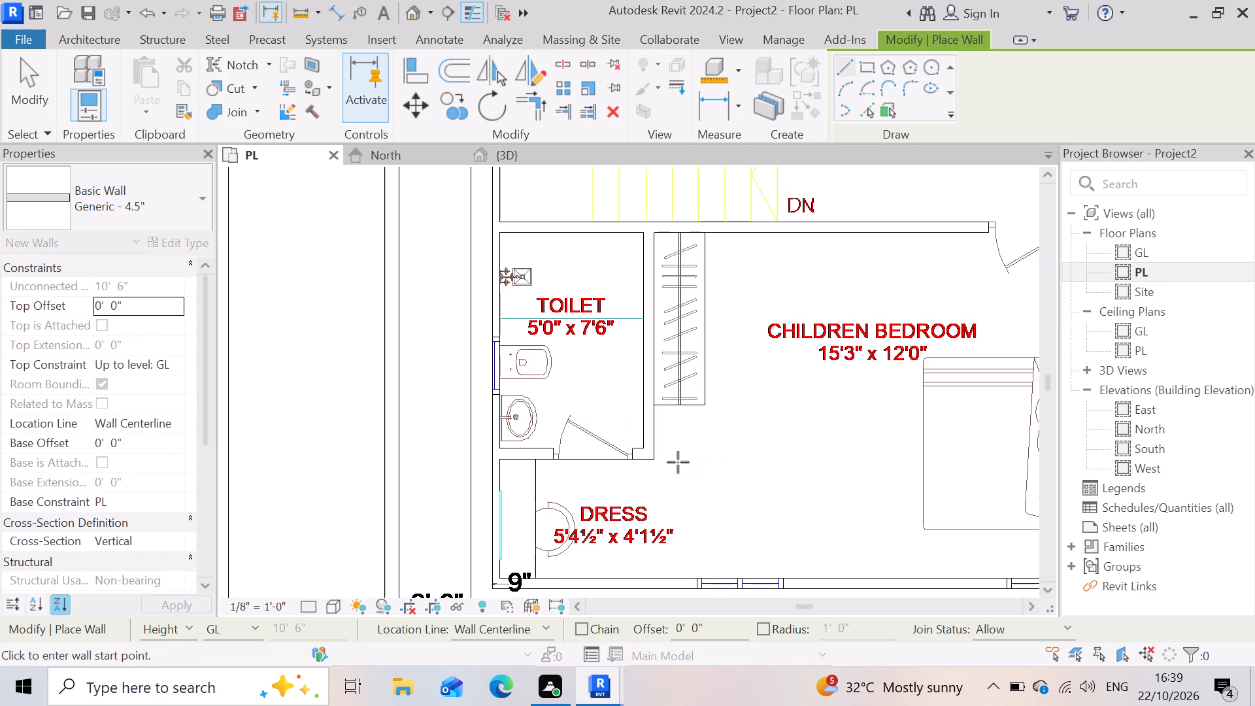
Draw a Generic - 4.5" wall about 8" long between the children's toilet door opening and the toilet corner facing the children bedroom.
{"action": "scroll", "coordinate": [682, 430], "scroll_direction": "up", "scroll_amount": 7}
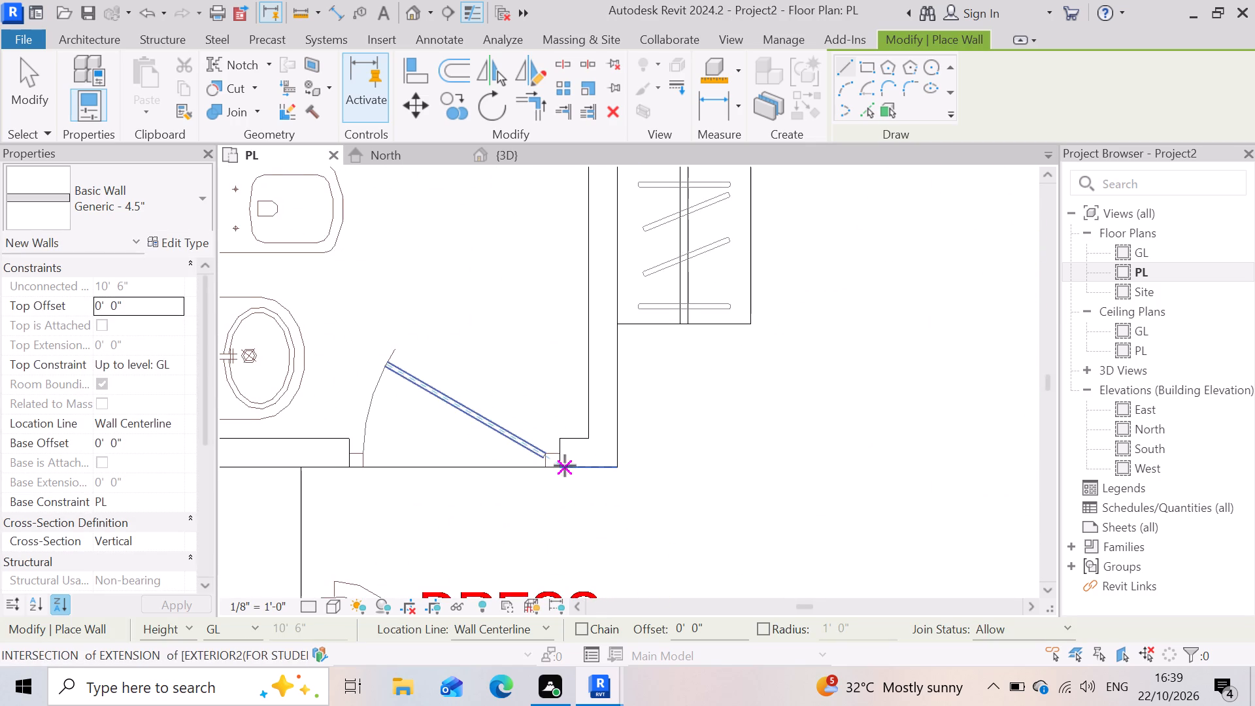
{"action": "left_click", "coordinate": [562, 463]}
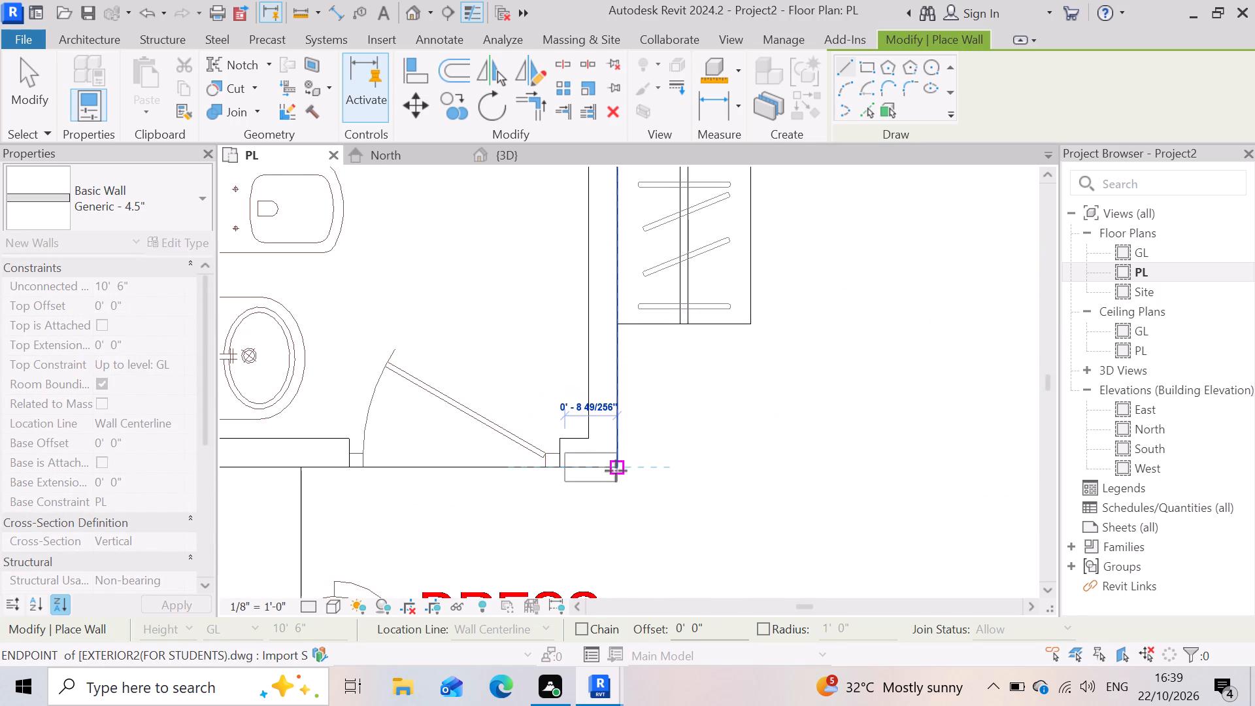
{"action": "left_click", "coordinate": [619, 467]}
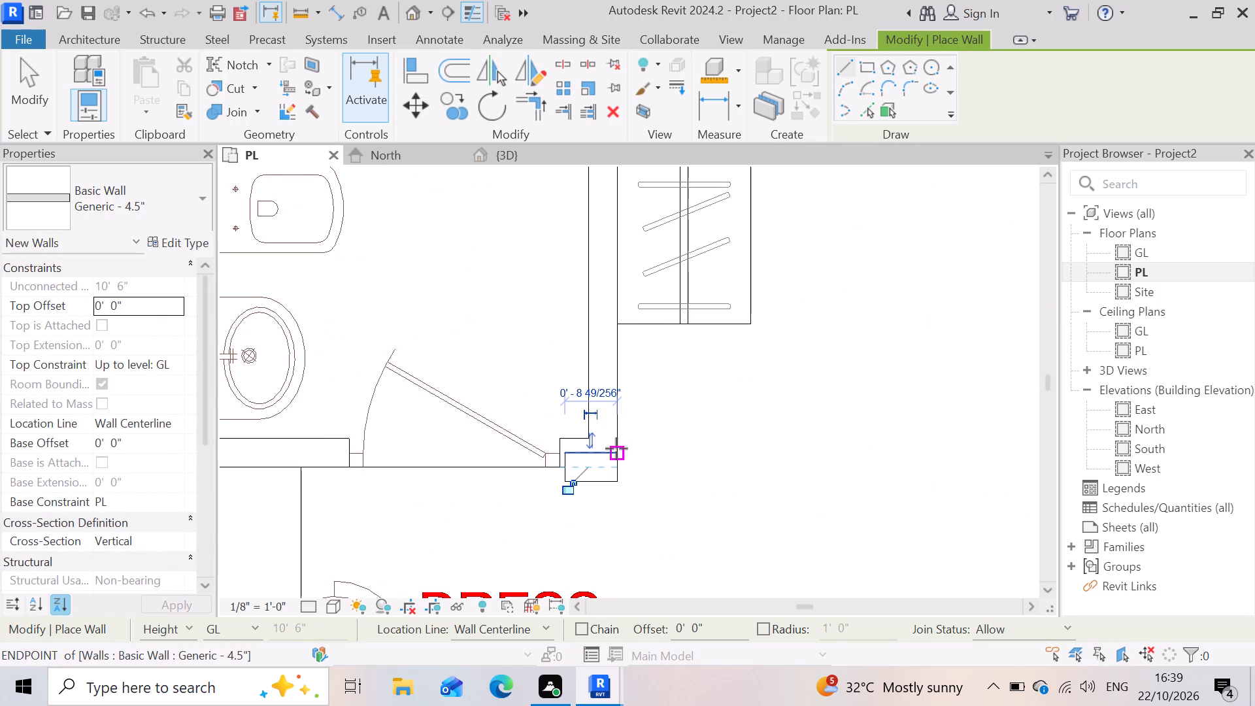
Draw a 7'-11 1/4" Generic - 4.5" wall between the children's toilet and the bedroom wardrobe, from the short door-side wall to the staircase wall.
{"action": "left_click", "coordinate": [616, 448]}
{"action": "scroll", "coordinate": [630, 498], "scroll_direction": "down", "scroll_amount": 5}
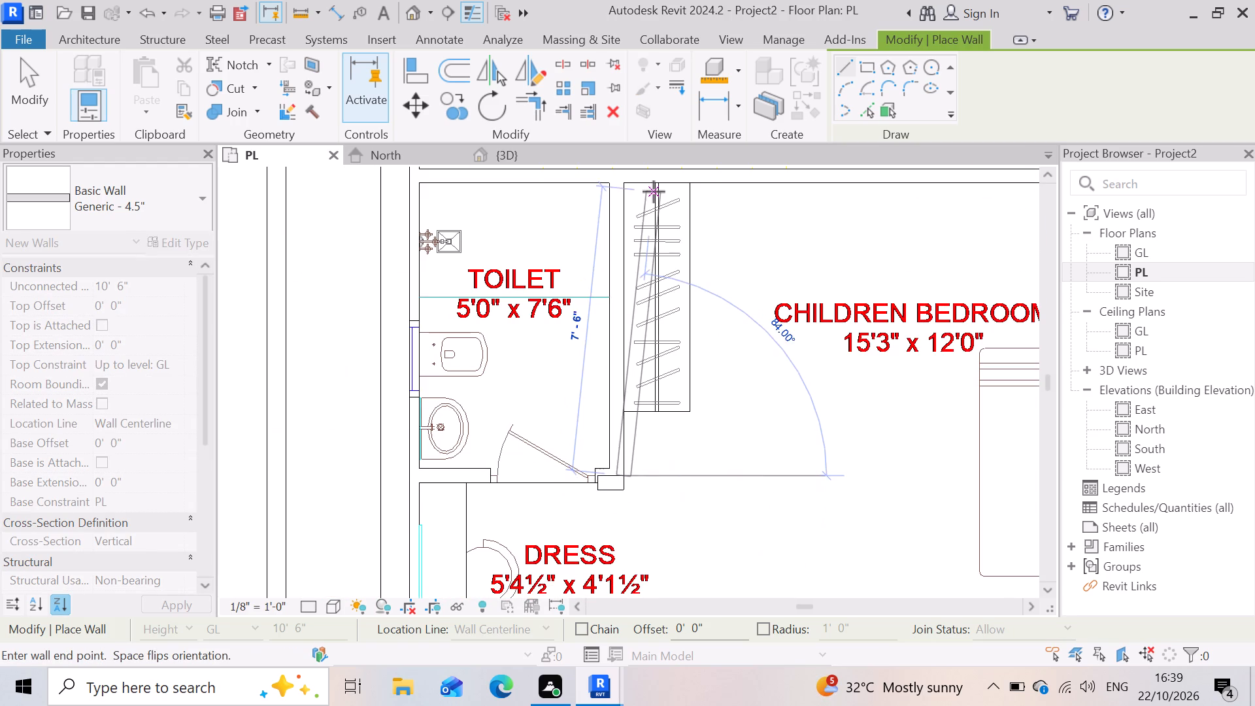
{"action": "scroll", "coordinate": [637, 244], "scroll_direction": "down", "scroll_amount": 4}
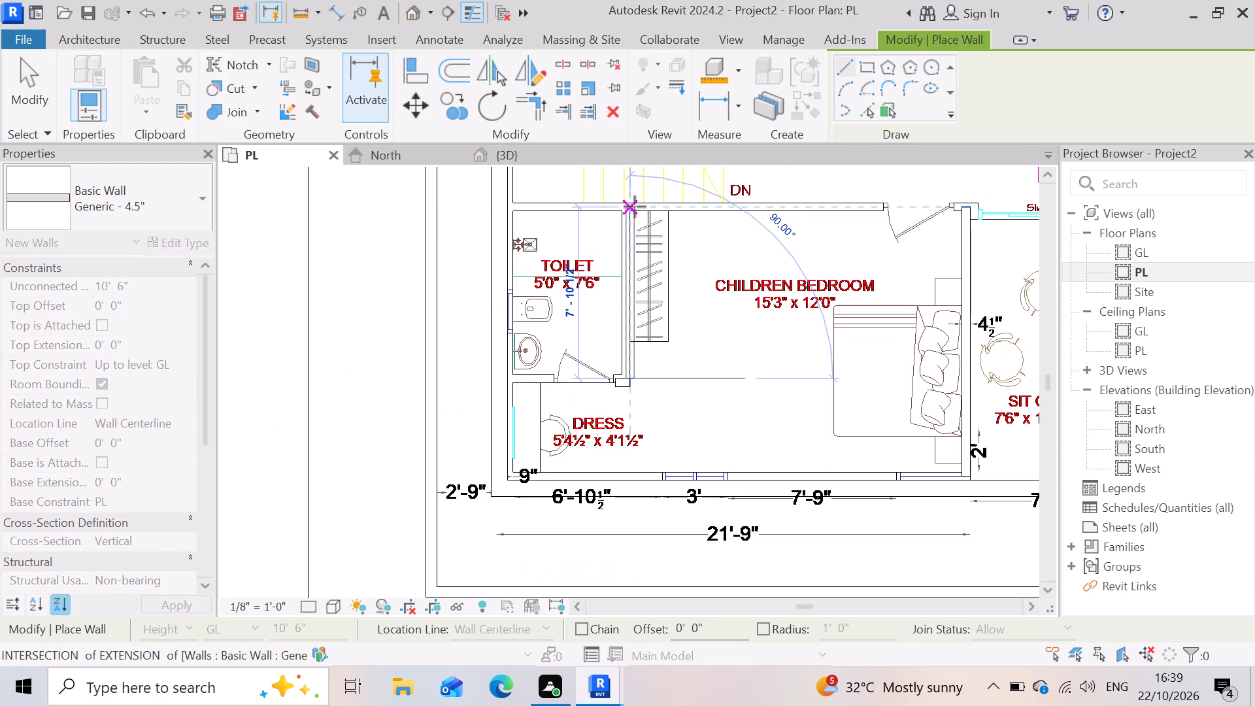
{"action": "scroll", "coordinate": [635, 207], "scroll_direction": "up", "scroll_amount": 8}
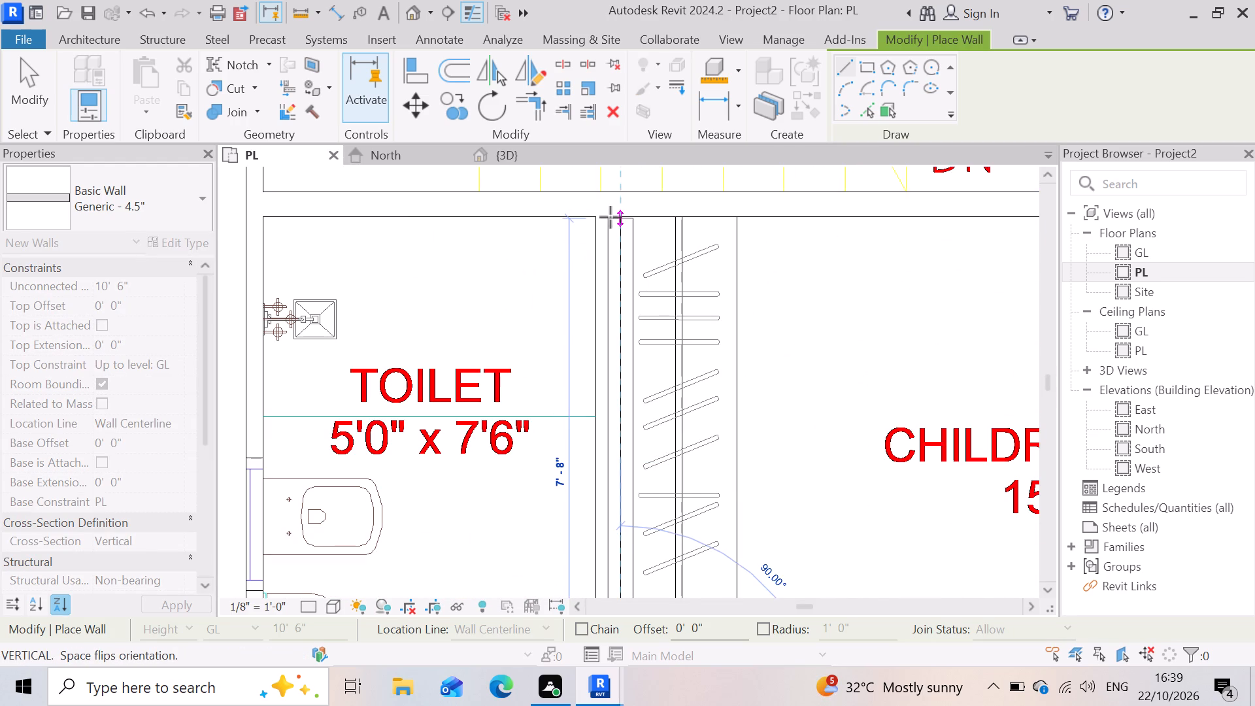
{"action": "left_click", "coordinate": [610, 214]}
{"action": "scroll", "coordinate": [631, 294], "scroll_direction": "down", "scroll_amount": 2}
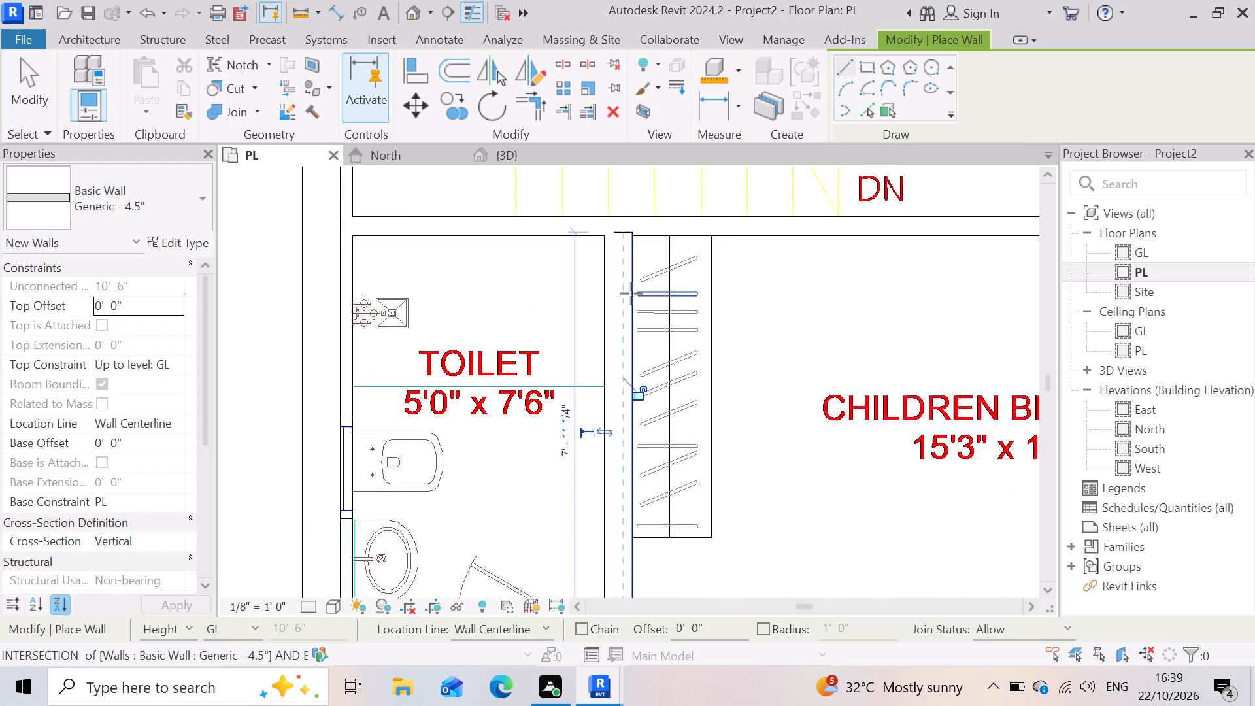
{"action": "scroll", "coordinate": [631, 294], "scroll_direction": "down", "scroll_amount": 6}
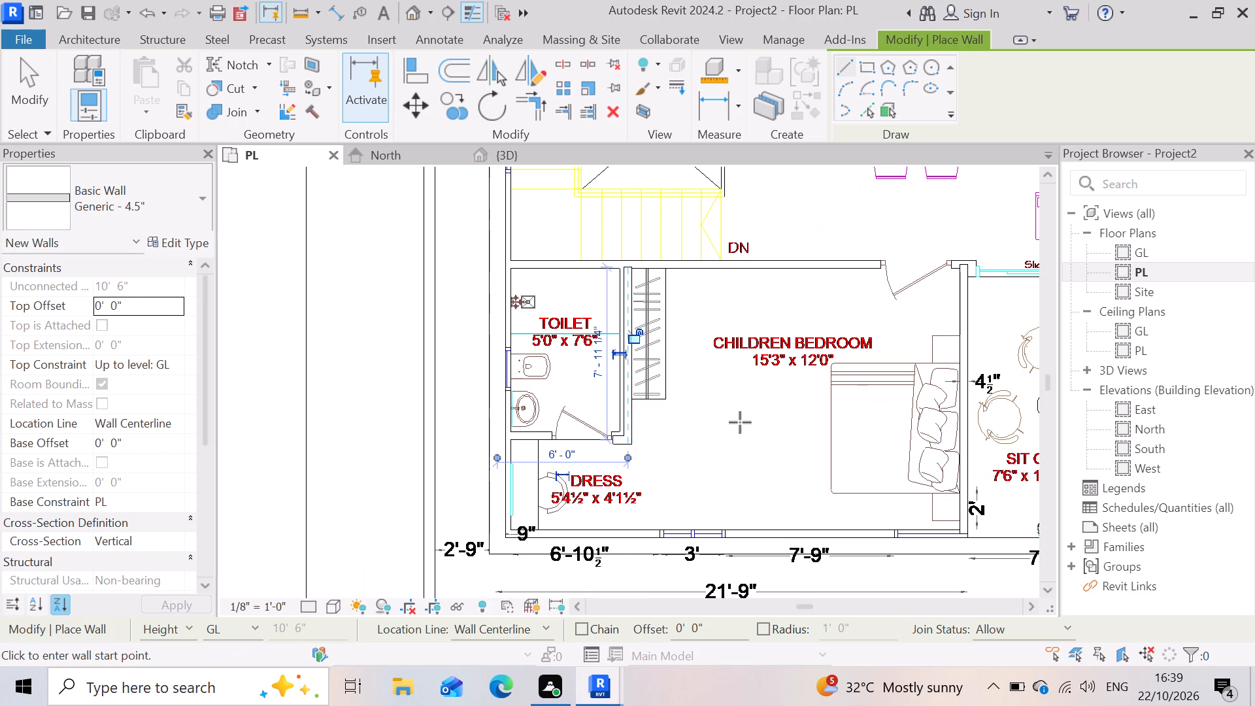
{"action": "key", "text": "Escape"}
Examine the first-floor walls in the 3D view, checking the interior partitions and how they meet the outer walls.
{"action": "scroll", "coordinate": [635, 381], "scroll_direction": "down", "scroll_amount": 6}
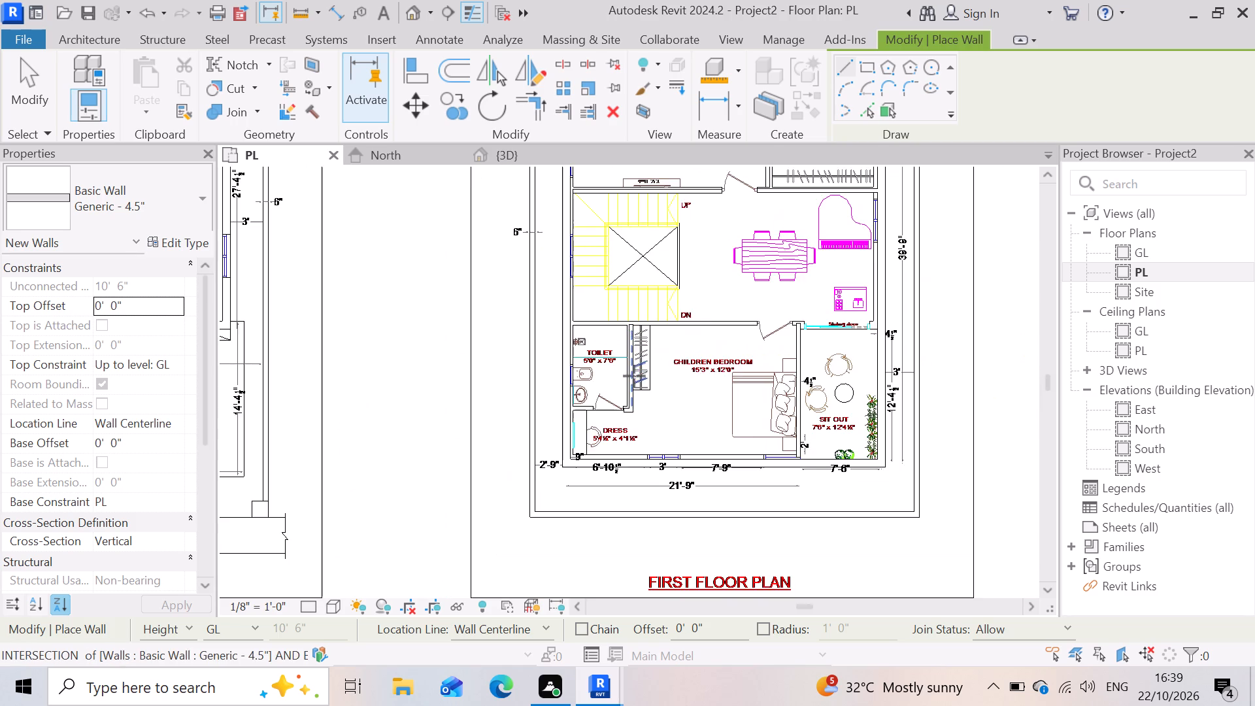
{"action": "scroll", "coordinate": [634, 376], "scroll_direction": "down", "scroll_amount": 2}
{"action": "scroll", "coordinate": [735, 403], "scroll_direction": "down", "scroll_amount": 4}
{"action": "scroll", "coordinate": [730, 297], "scroll_direction": "up", "scroll_amount": 4}
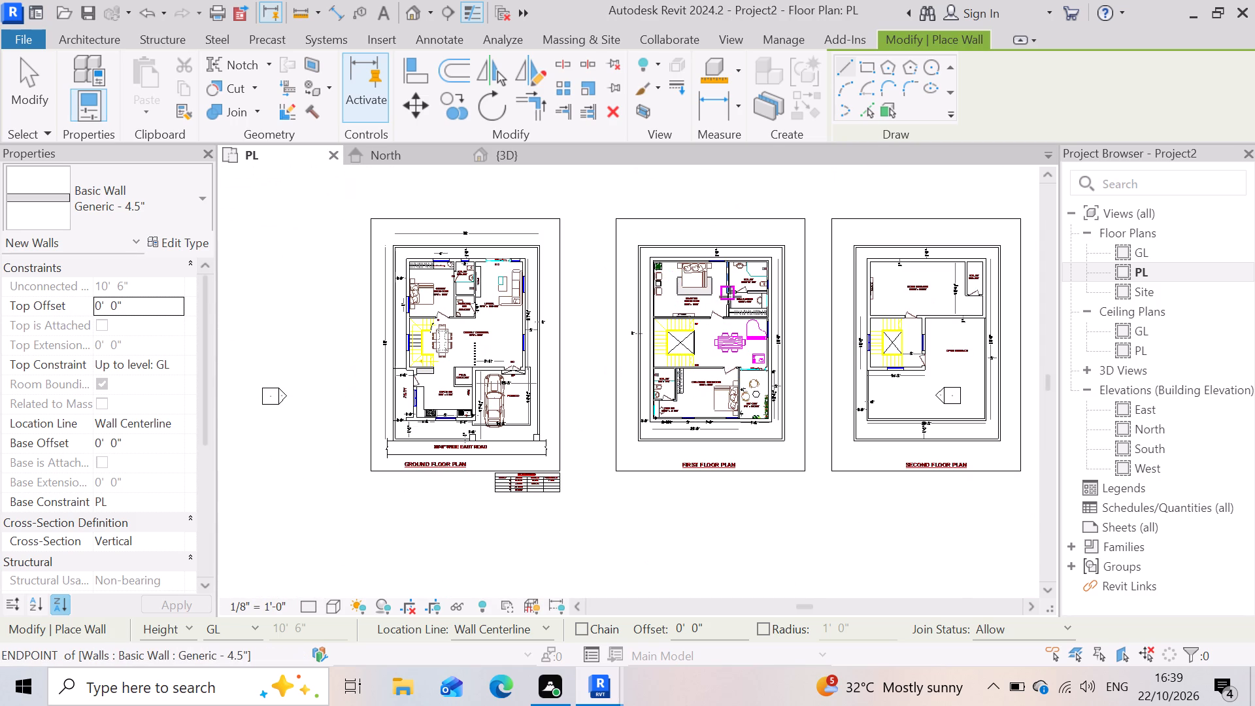
{"action": "left_click", "coordinate": [541, 156]}
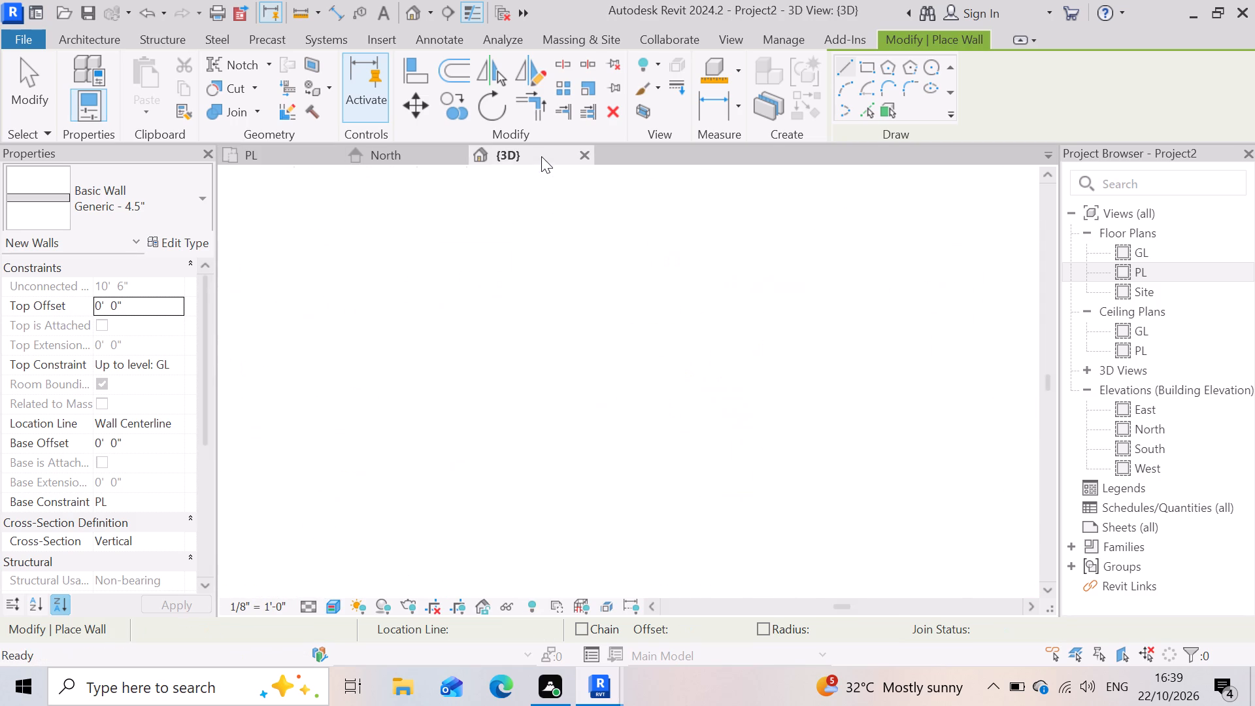
{"action": "scroll", "coordinate": [639, 532], "scroll_direction": "up", "scroll_amount": 4}
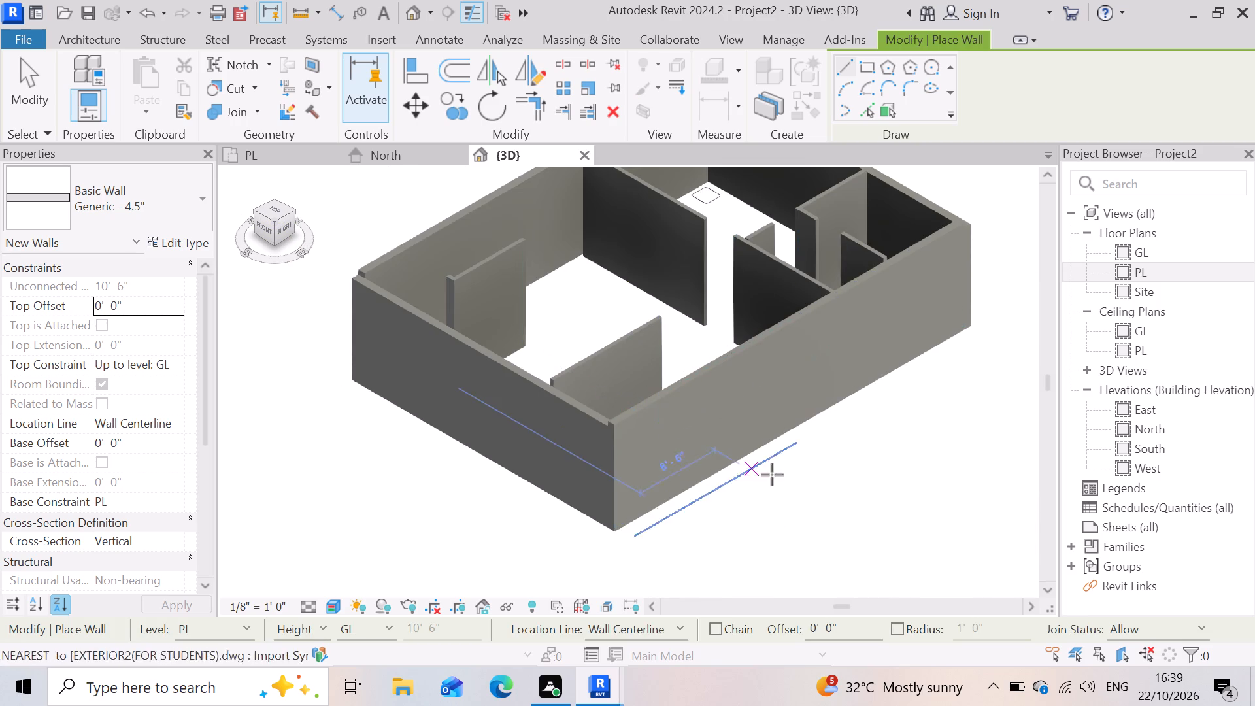
{"action": "scroll", "coordinate": [807, 501], "scroll_direction": "down", "scroll_amount": 3}
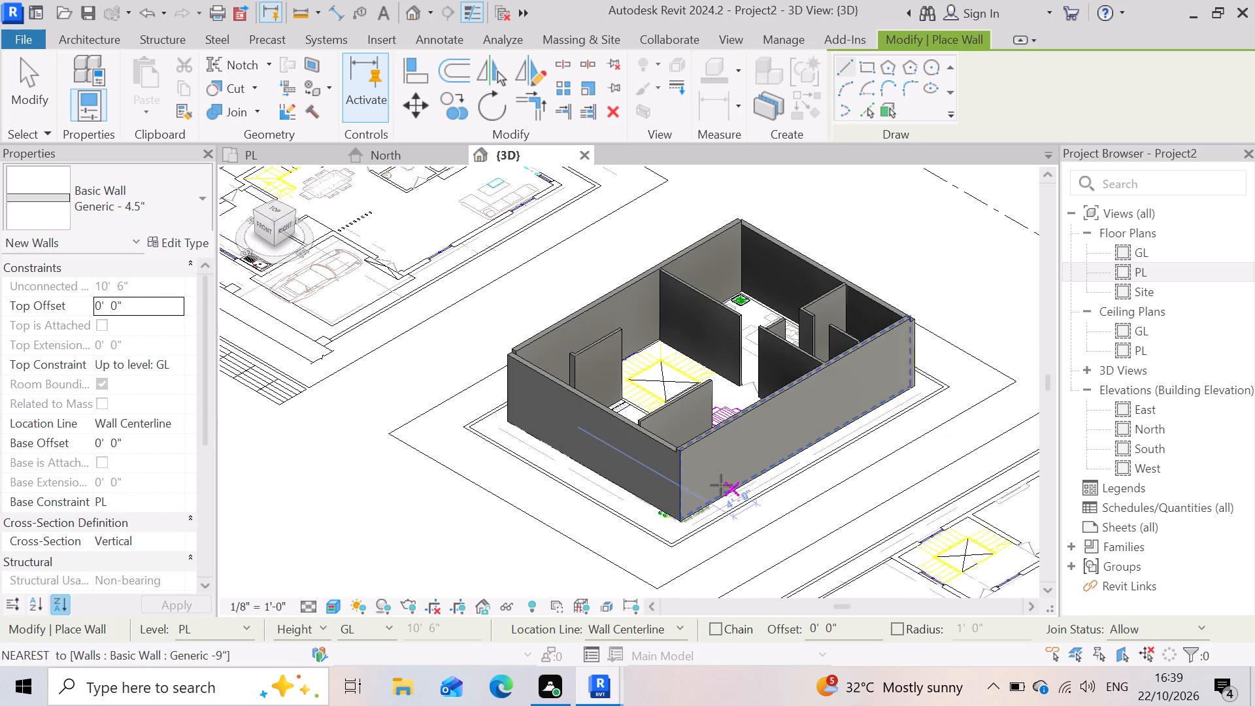
{"action": "scroll", "coordinate": [678, 420], "scroll_direction": "up", "scroll_amount": 6}
{"action": "scroll", "coordinate": [620, 424], "scroll_direction": "up", "scroll_amount": 3}
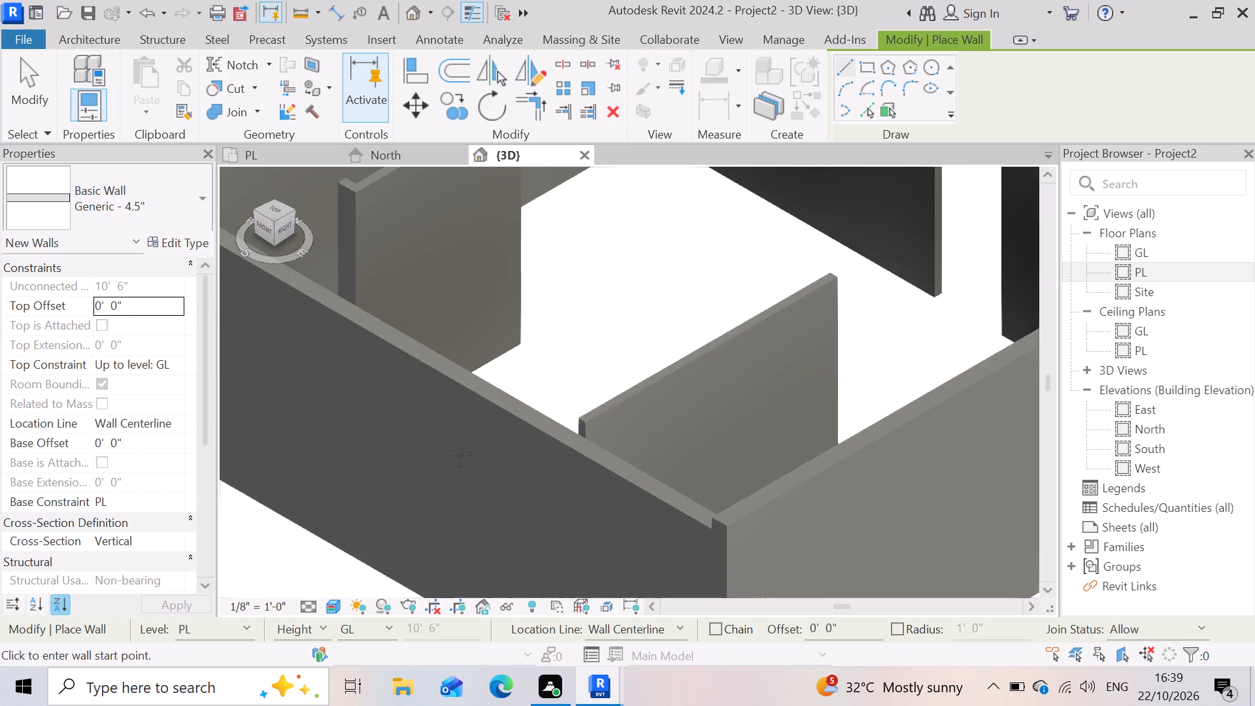
{"action": "scroll", "coordinate": [497, 439], "scroll_direction": "up", "scroll_amount": 3}
{"action": "scroll", "coordinate": [737, 455], "scroll_direction": "down", "scroll_amount": 2}
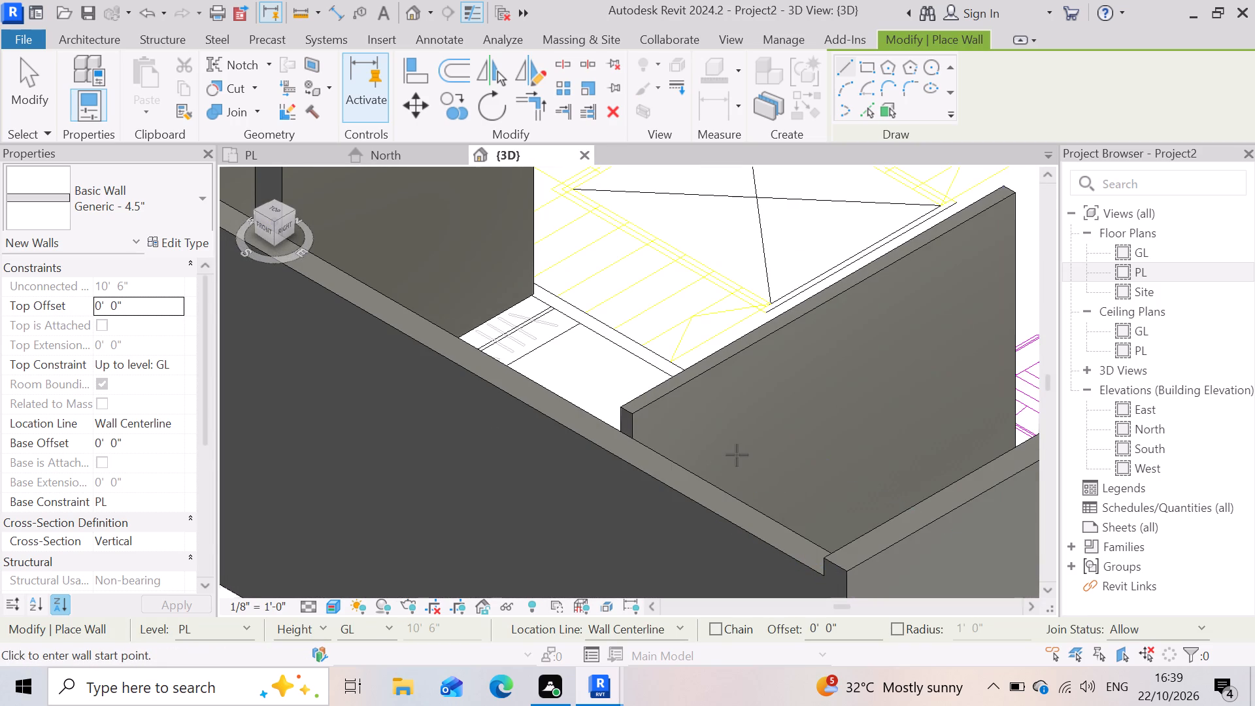
{"action": "scroll", "coordinate": [737, 455], "scroll_direction": "down", "scroll_amount": 6}
{"action": "scroll", "coordinate": [597, 326], "scroll_direction": "up", "scroll_amount": 3}
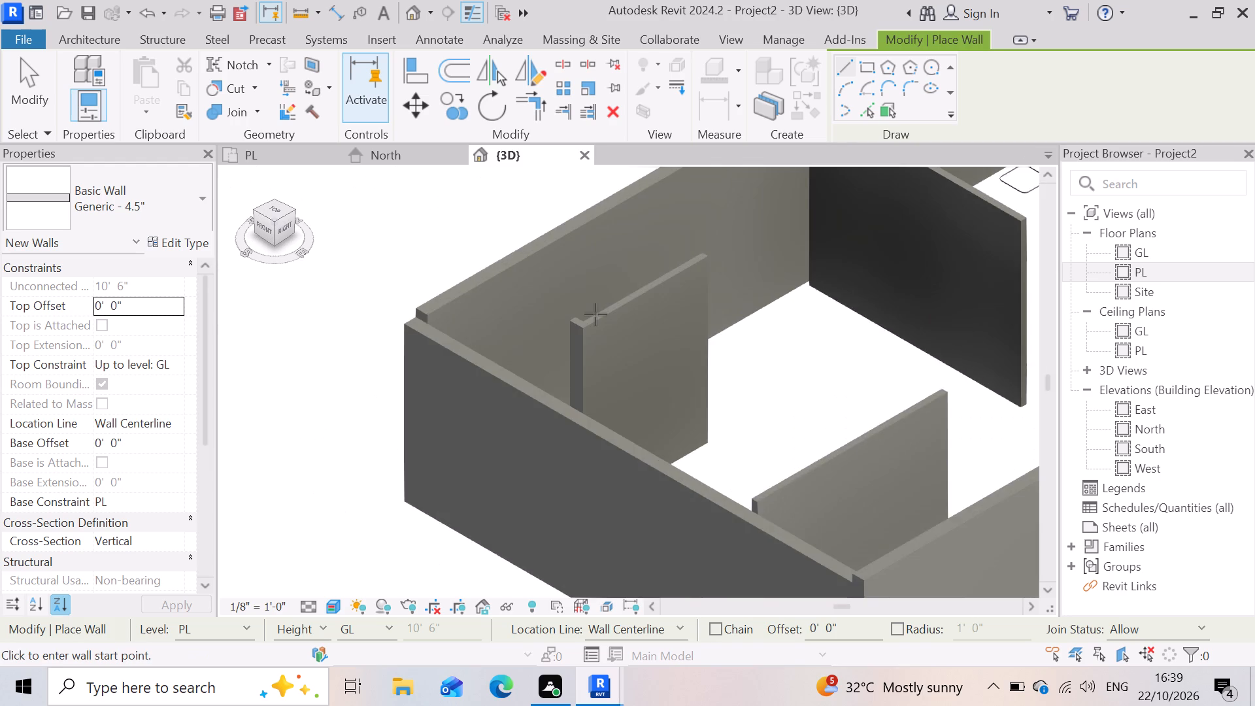
{"action": "scroll", "coordinate": [595, 314], "scroll_direction": "up", "scroll_amount": 4}
{"action": "scroll", "coordinate": [725, 419], "scroll_direction": "down", "scroll_amount": 4}
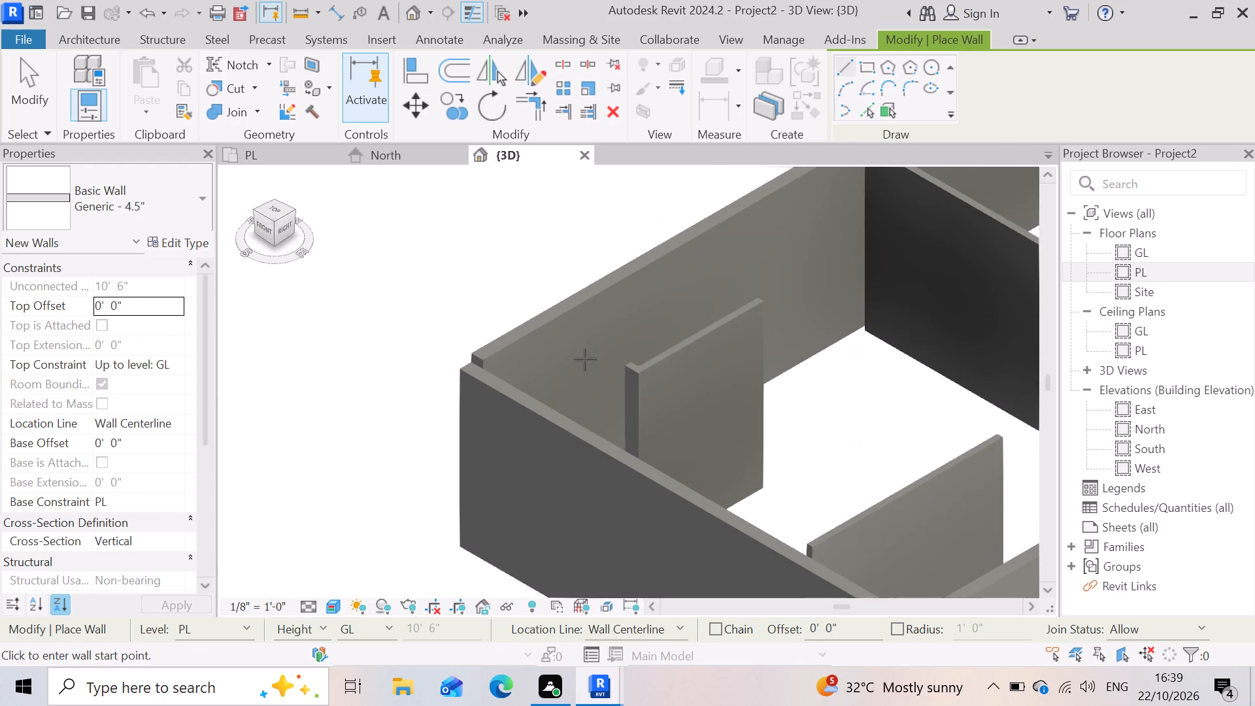
{"action": "scroll", "coordinate": [625, 384], "scroll_direction": "down", "scroll_amount": 5}
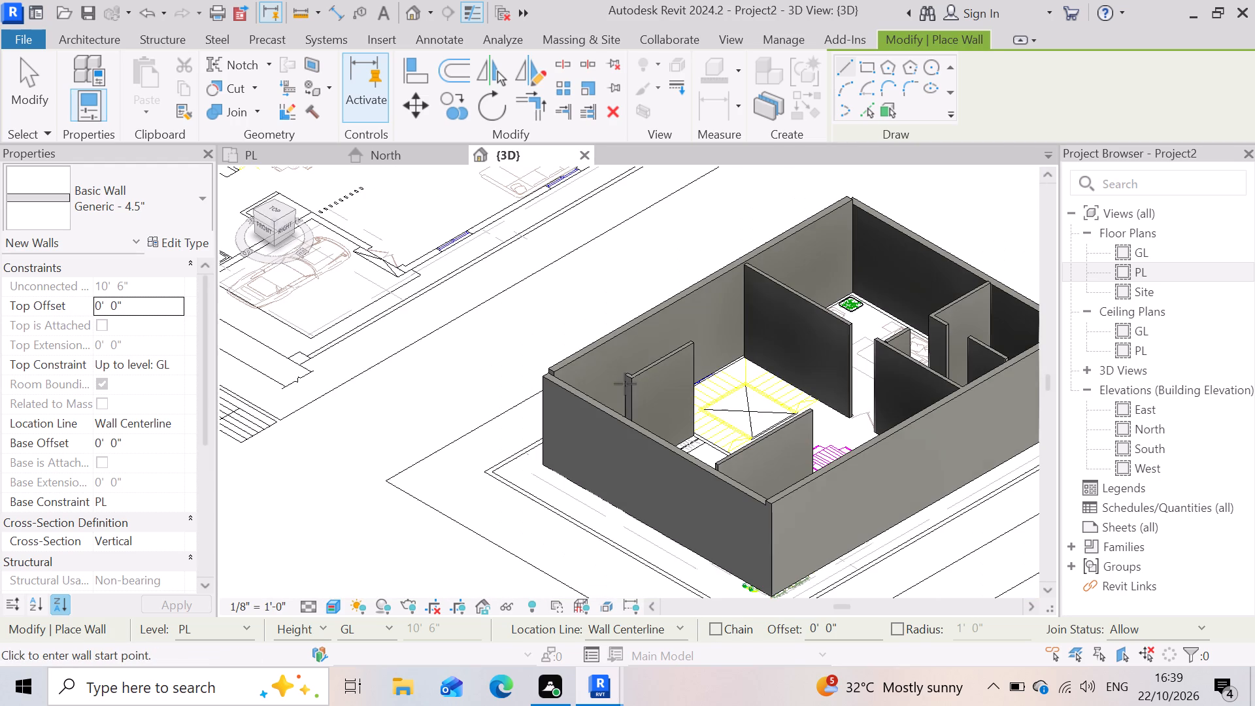
{"action": "scroll", "coordinate": [788, 378], "scroll_direction": "down", "scroll_amount": 3}
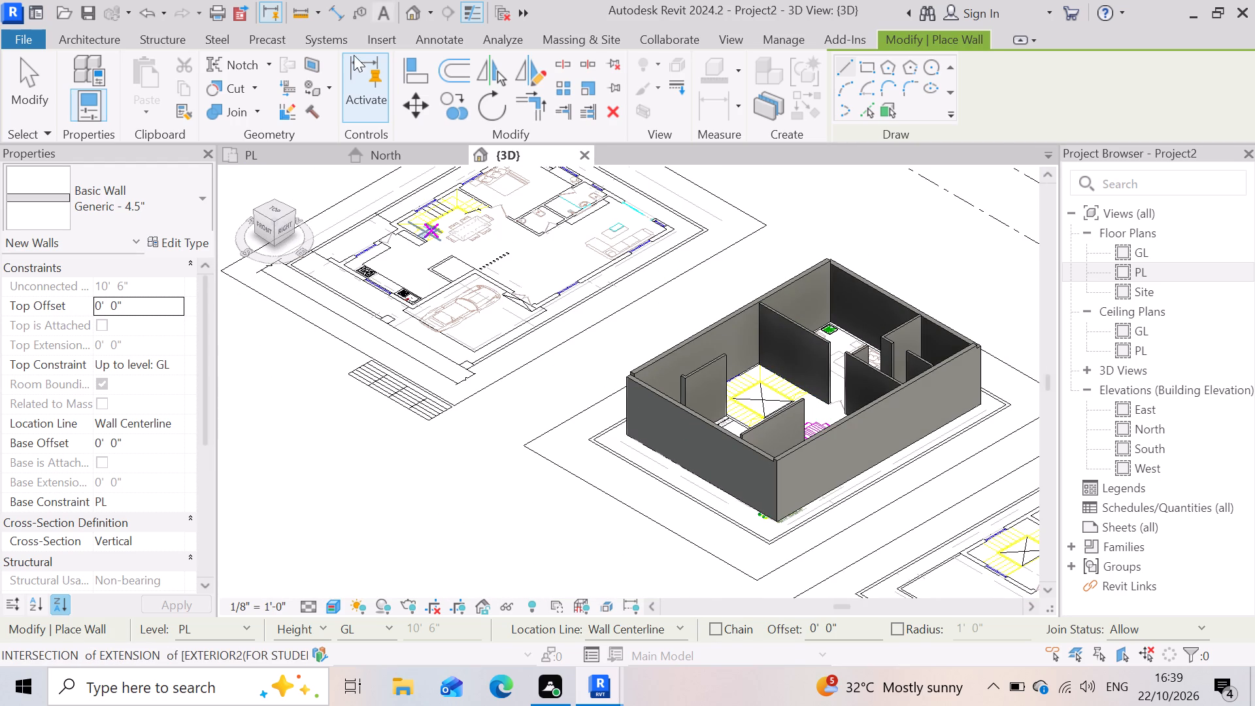
Examine the wall heights against the level lines in the North elevation.
{"action": "left_click", "coordinate": [392, 156]}
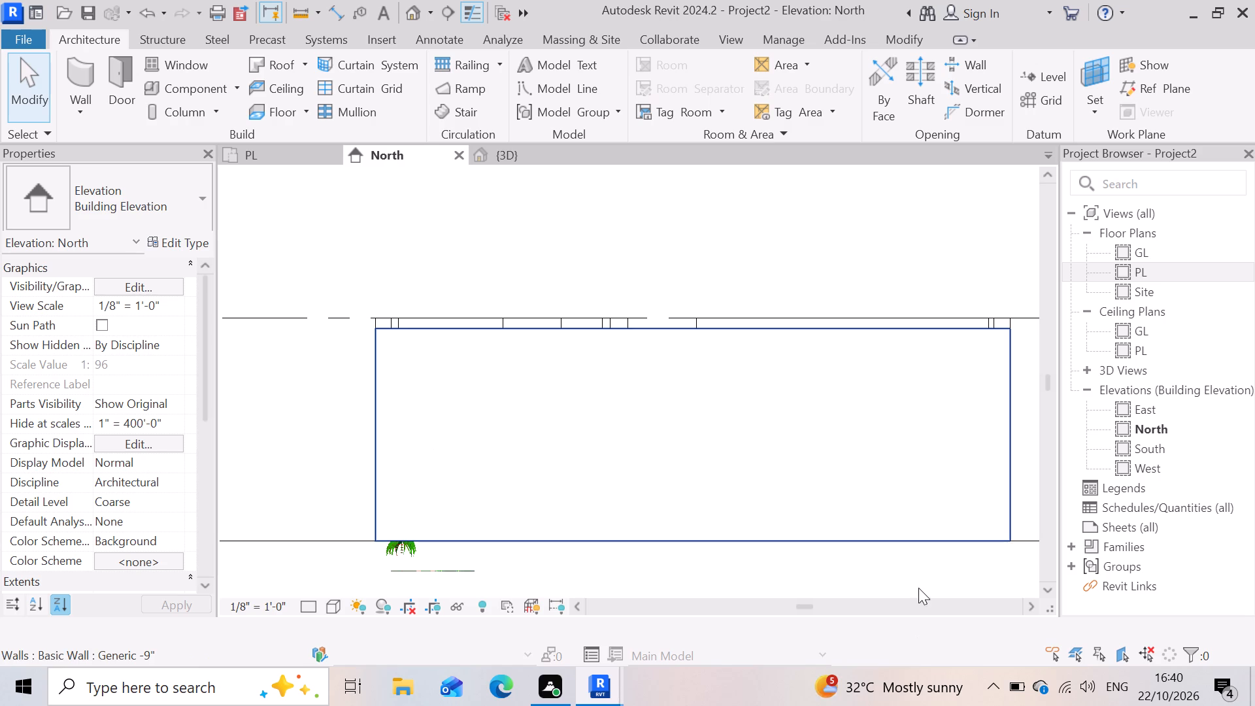
{"action": "scroll", "coordinate": [677, 331], "scroll_direction": "down", "scroll_amount": 10}
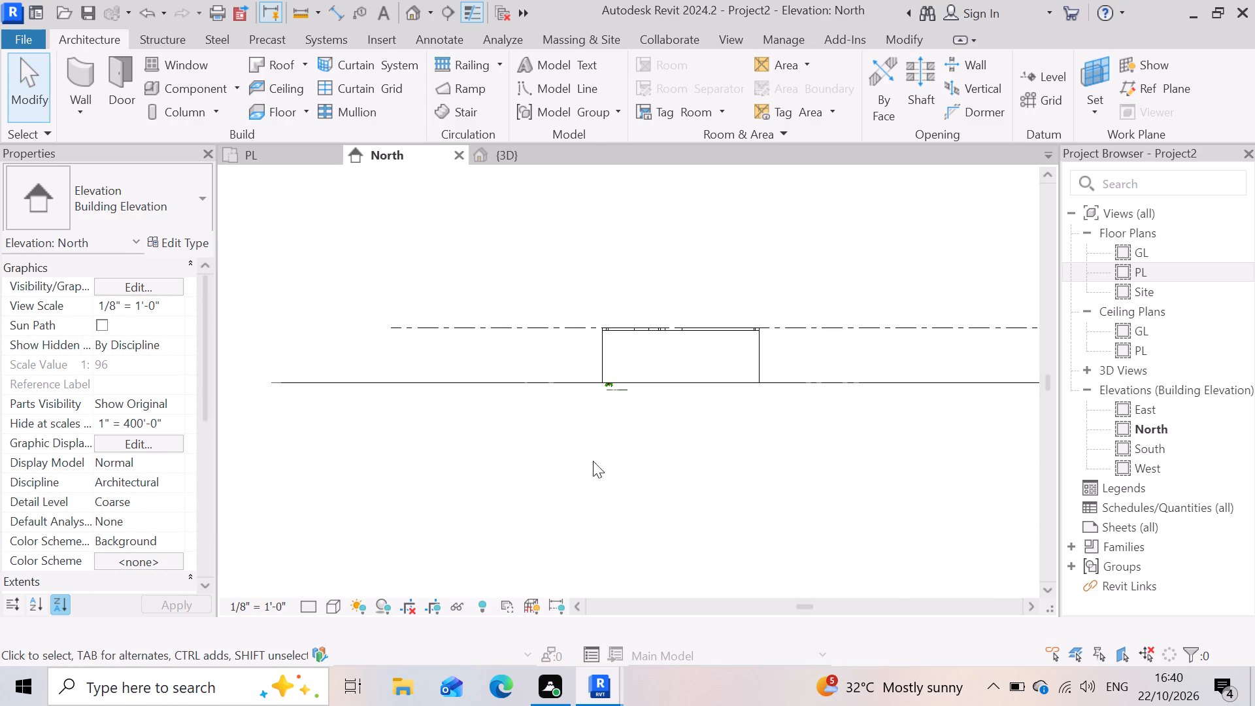
{"action": "scroll", "coordinate": [575, 391], "scroll_direction": "down", "scroll_amount": 15}
{"action": "scroll", "coordinate": [615, 433], "scroll_direction": "up", "scroll_amount": 3}
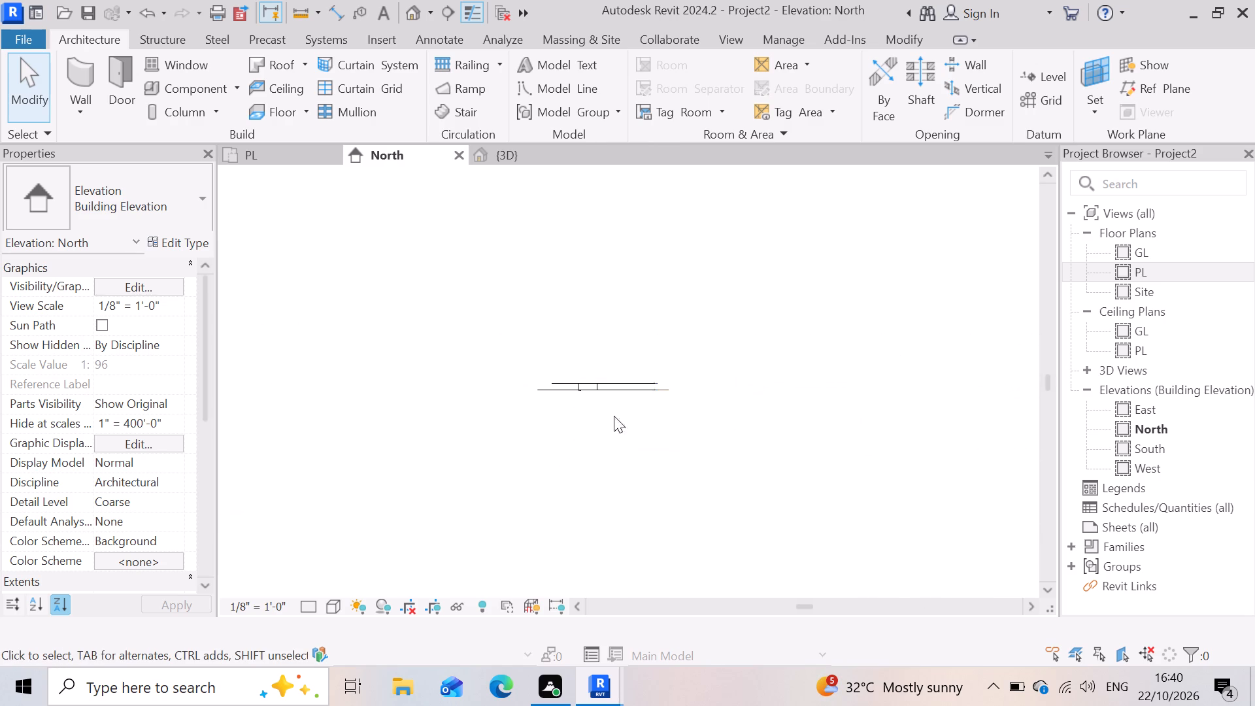
{"action": "scroll", "coordinate": [614, 416], "scroll_direction": "up", "scroll_amount": 5}
{"action": "scroll", "coordinate": [555, 331], "scroll_direction": "up", "scroll_amount": 19}
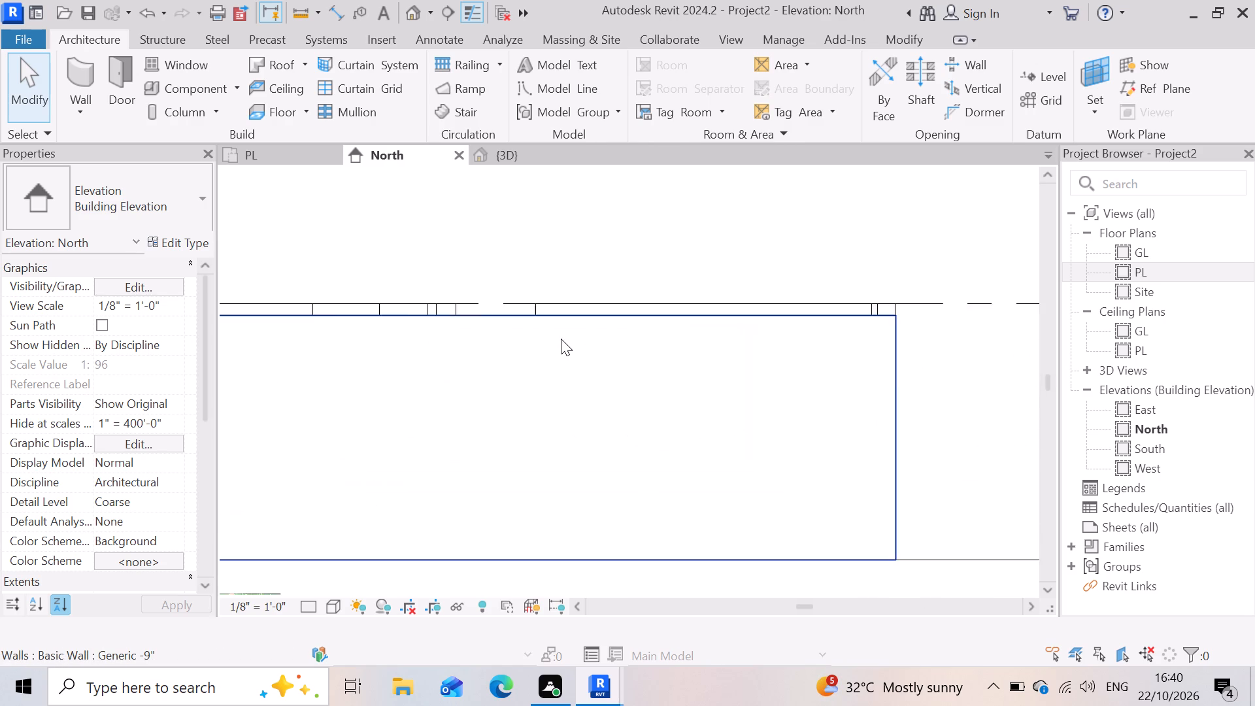
{"action": "scroll", "coordinate": [635, 284], "scroll_direction": "down", "scroll_amount": 10}
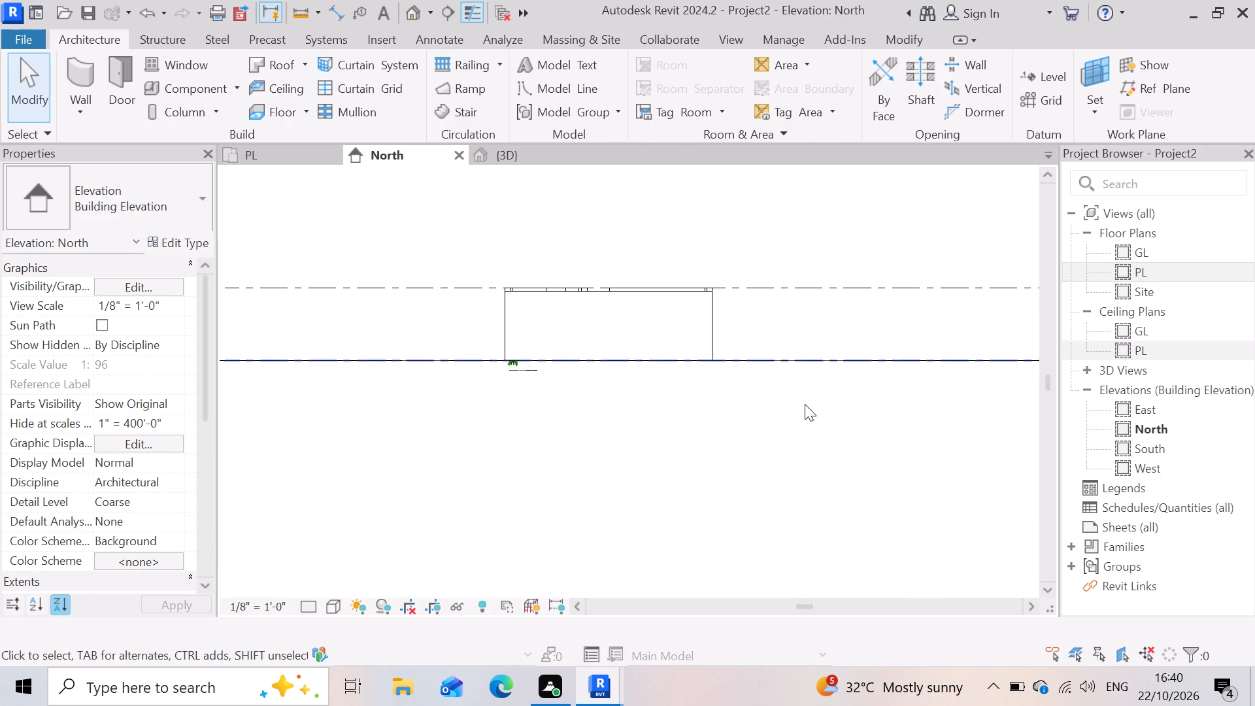
Examine the master bedroom, toilet and walk-in wardrobe walls against the CAD plan in the PL floor plan.
{"action": "double_click", "coordinate": [1137, 275]}
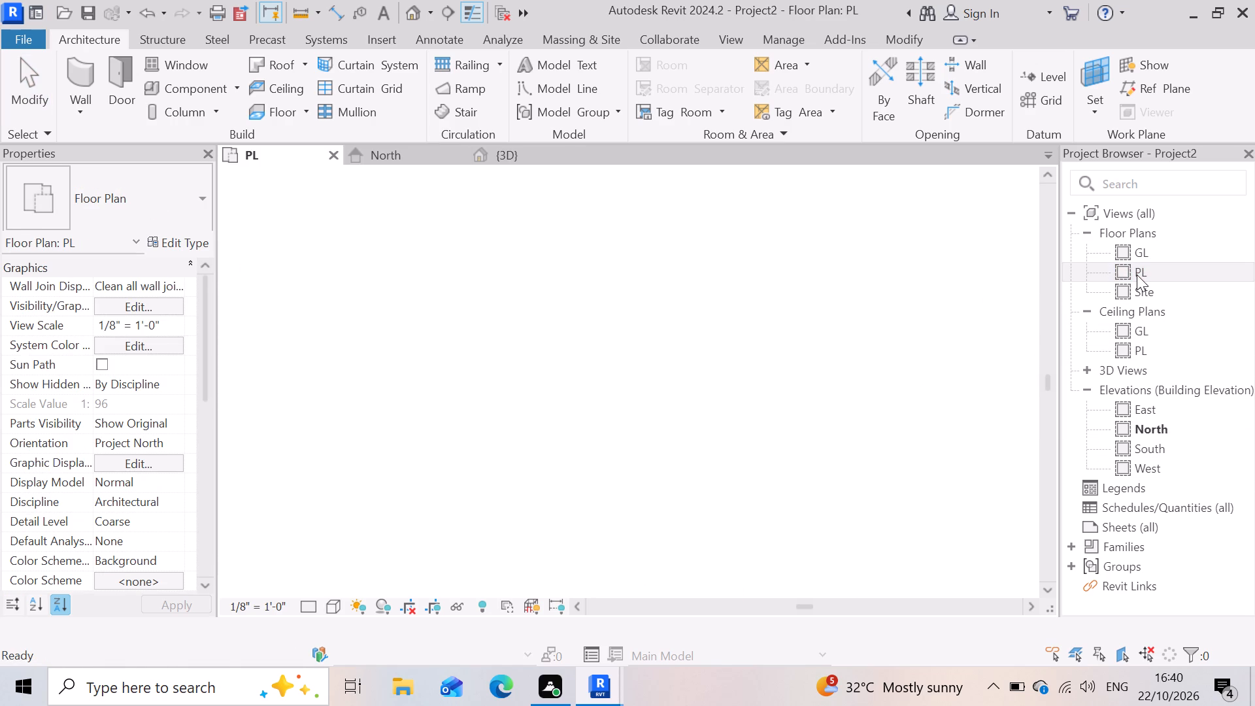
{"action": "scroll", "coordinate": [654, 433], "scroll_direction": "down", "scroll_amount": 4}
{"action": "scroll", "coordinate": [662, 352], "scroll_direction": "up", "scroll_amount": 6}
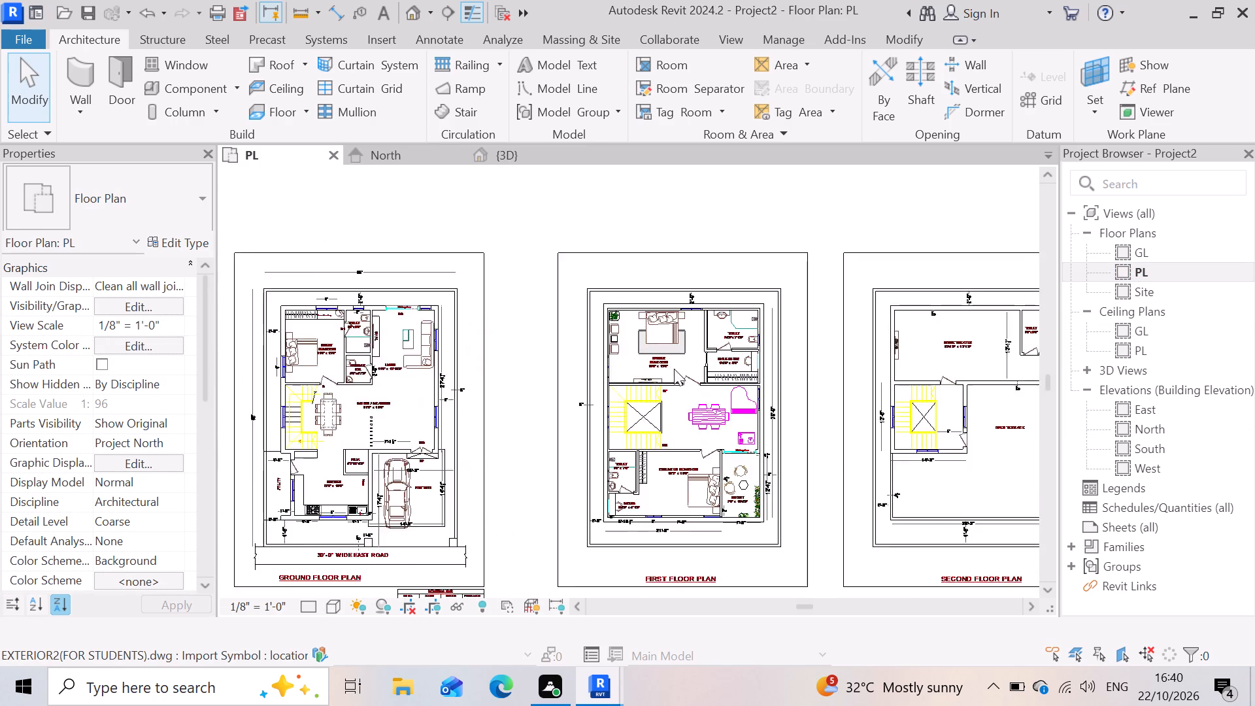
{"action": "scroll", "coordinate": [674, 369], "scroll_direction": "up", "scroll_amount": 11}
{"action": "scroll", "coordinate": [637, 448], "scroll_direction": "up", "scroll_amount": 5}
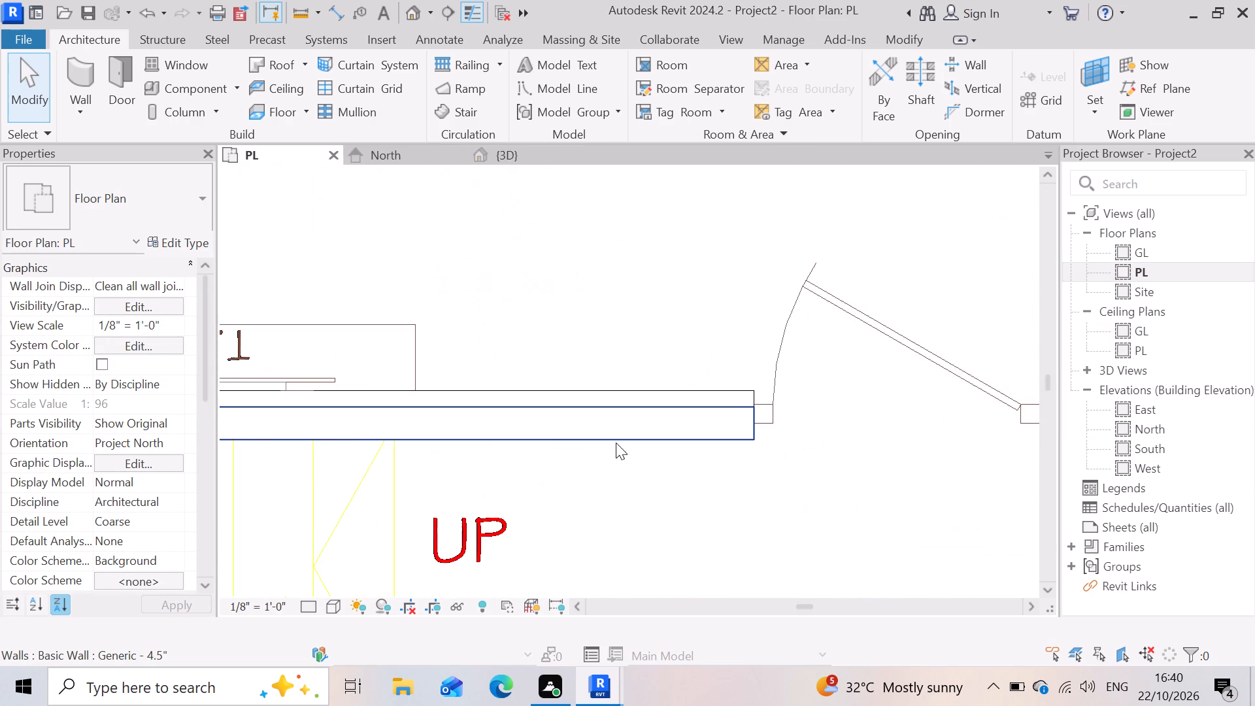
{"action": "scroll", "coordinate": [633, 428], "scroll_direction": "down", "scroll_amount": 9}
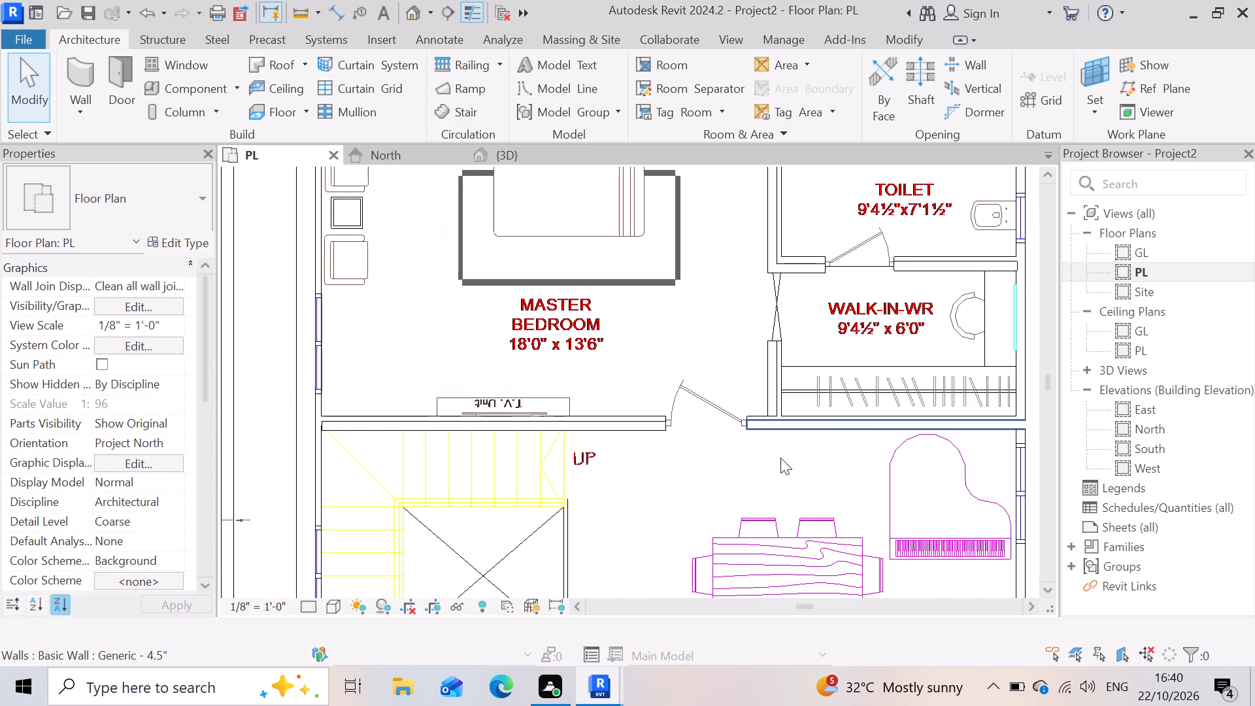
{"action": "scroll", "coordinate": [775, 461], "scroll_direction": "down", "scroll_amount": 3}
{"action": "scroll", "coordinate": [783, 324], "scroll_direction": "up", "scroll_amount": 4}
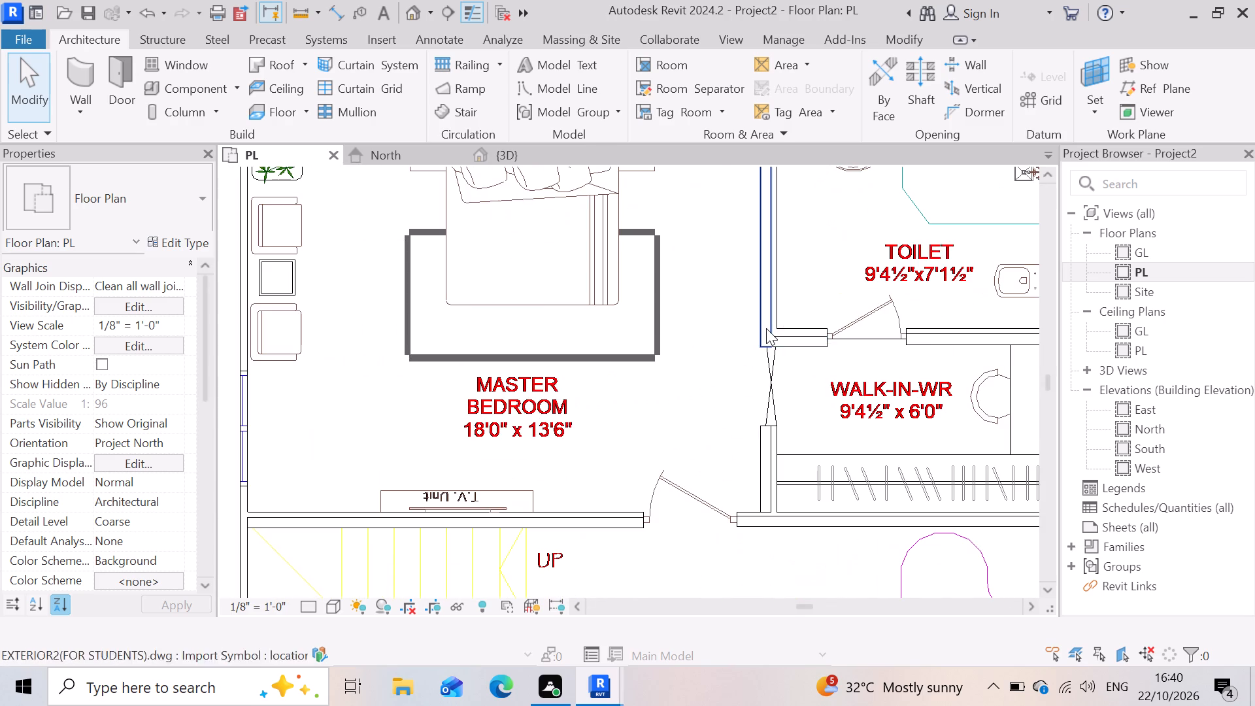
{"action": "scroll", "coordinate": [776, 371], "scroll_direction": "down", "scroll_amount": 3}
{"action": "scroll", "coordinate": [979, 348], "scroll_direction": "up", "scroll_amount": 3}
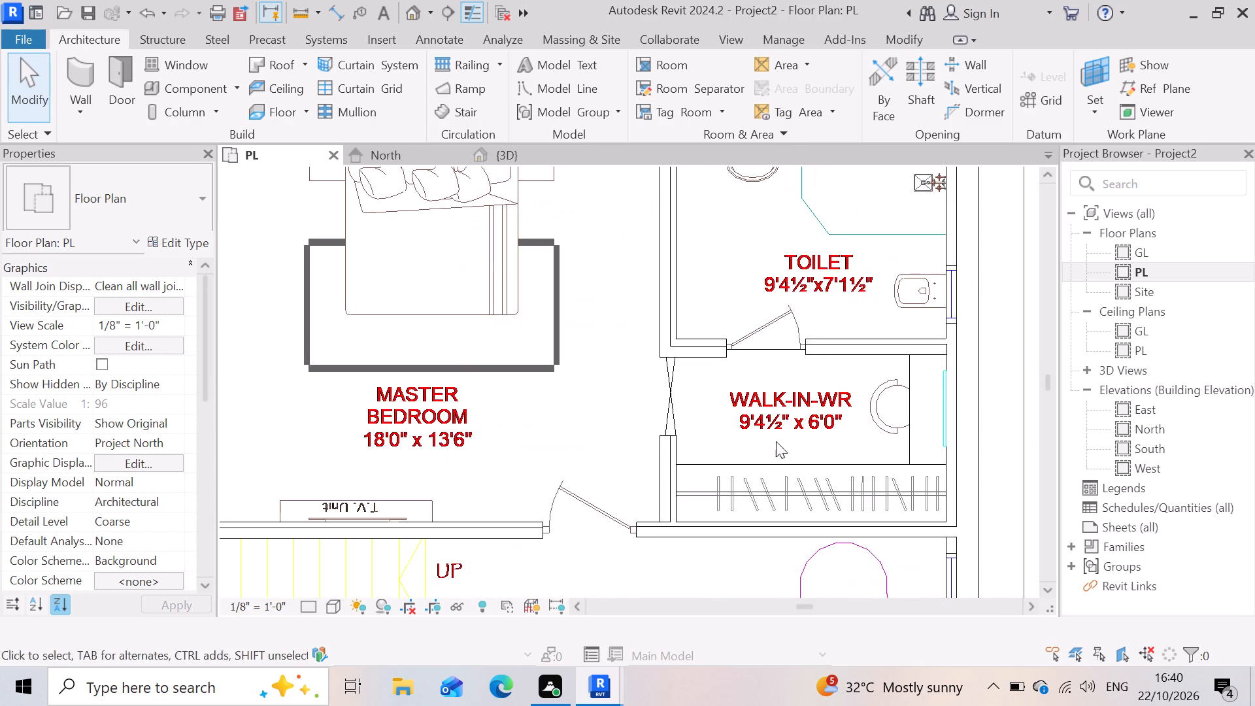
{"action": "scroll", "coordinate": [729, 429], "scroll_direction": "down", "scroll_amount": 4}
{"action": "scroll", "coordinate": [866, 382], "scroll_direction": "up", "scroll_amount": 7}
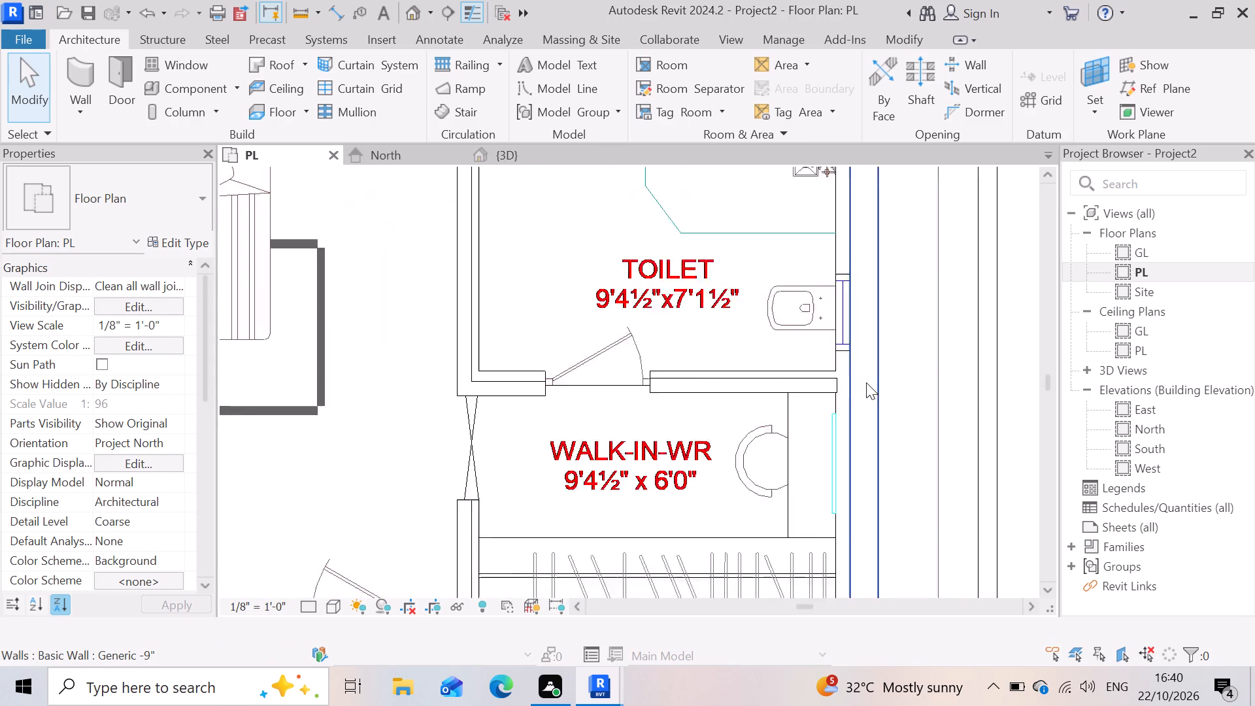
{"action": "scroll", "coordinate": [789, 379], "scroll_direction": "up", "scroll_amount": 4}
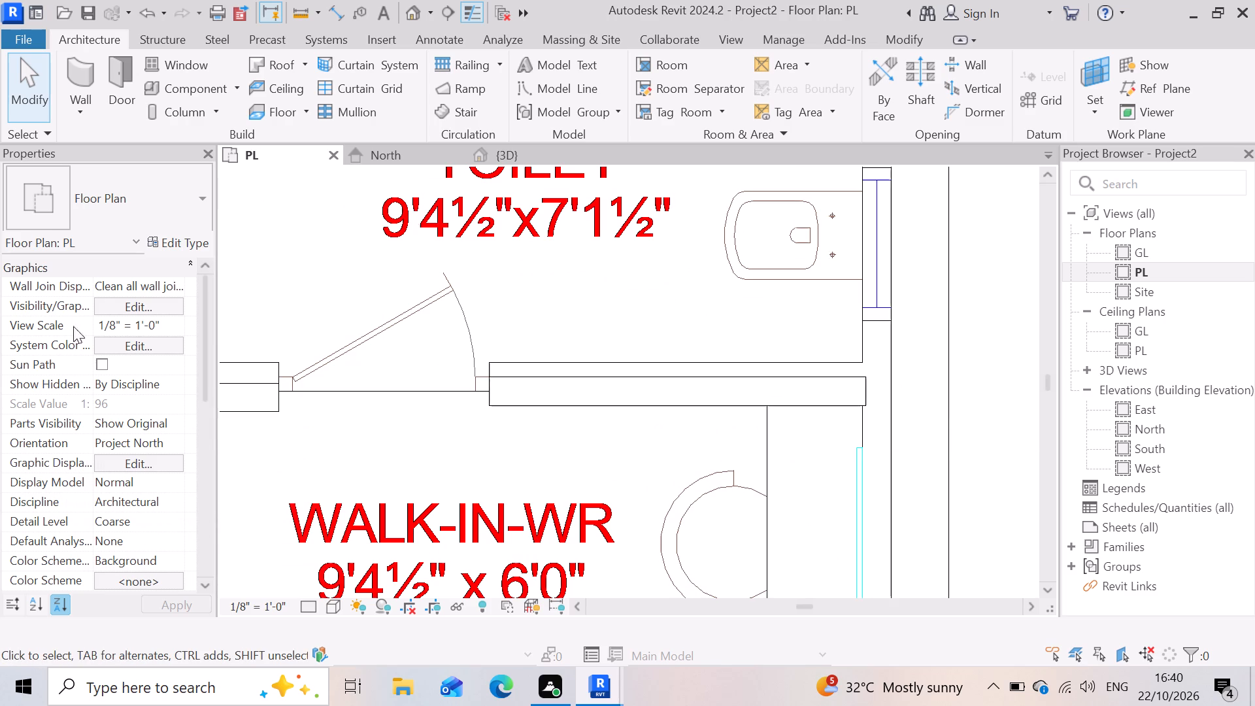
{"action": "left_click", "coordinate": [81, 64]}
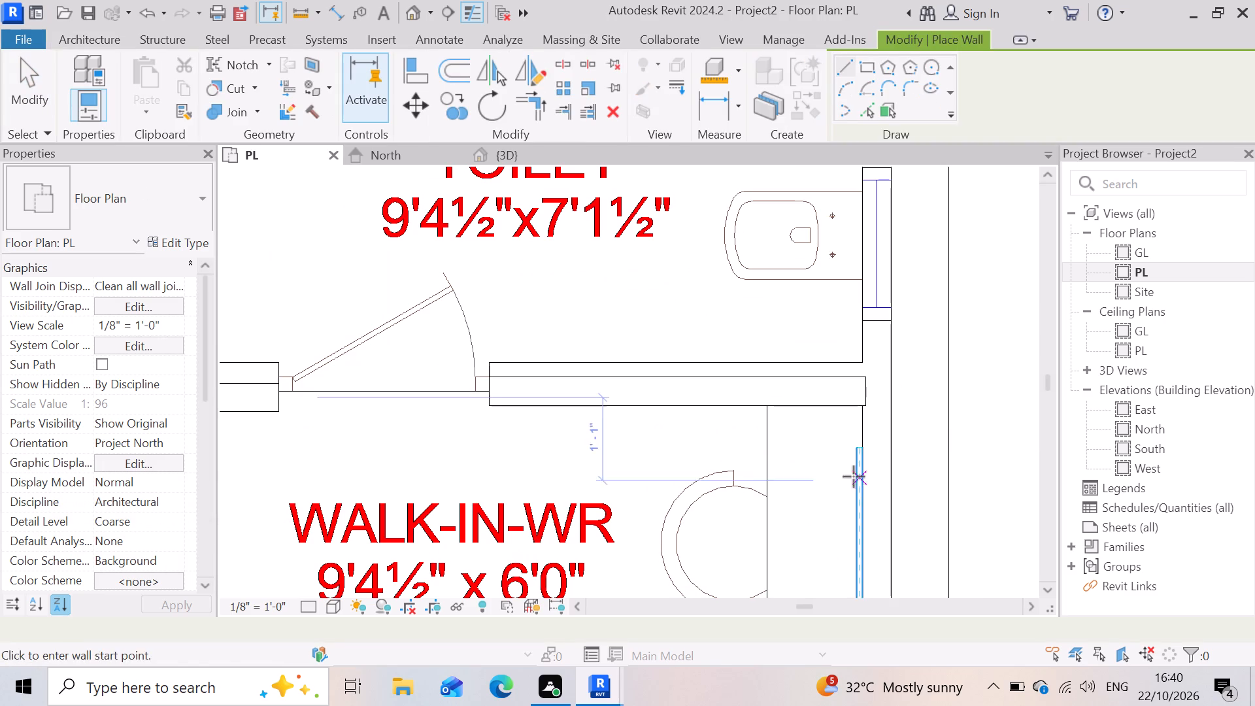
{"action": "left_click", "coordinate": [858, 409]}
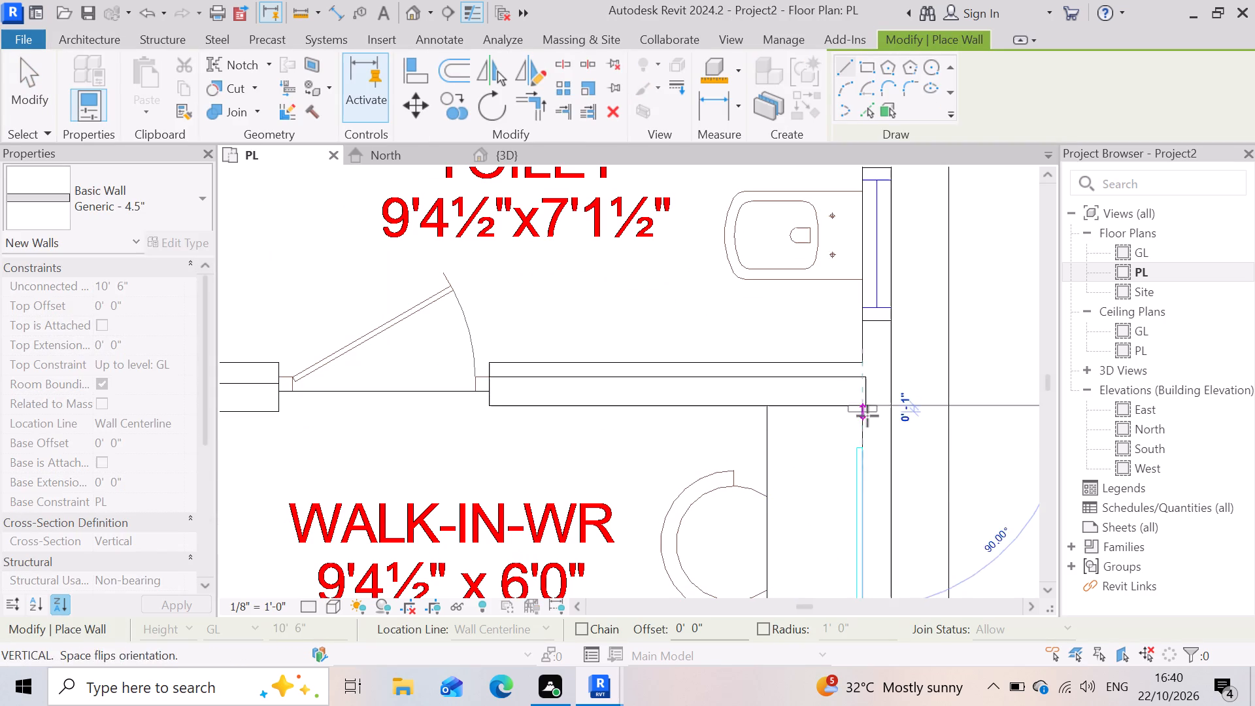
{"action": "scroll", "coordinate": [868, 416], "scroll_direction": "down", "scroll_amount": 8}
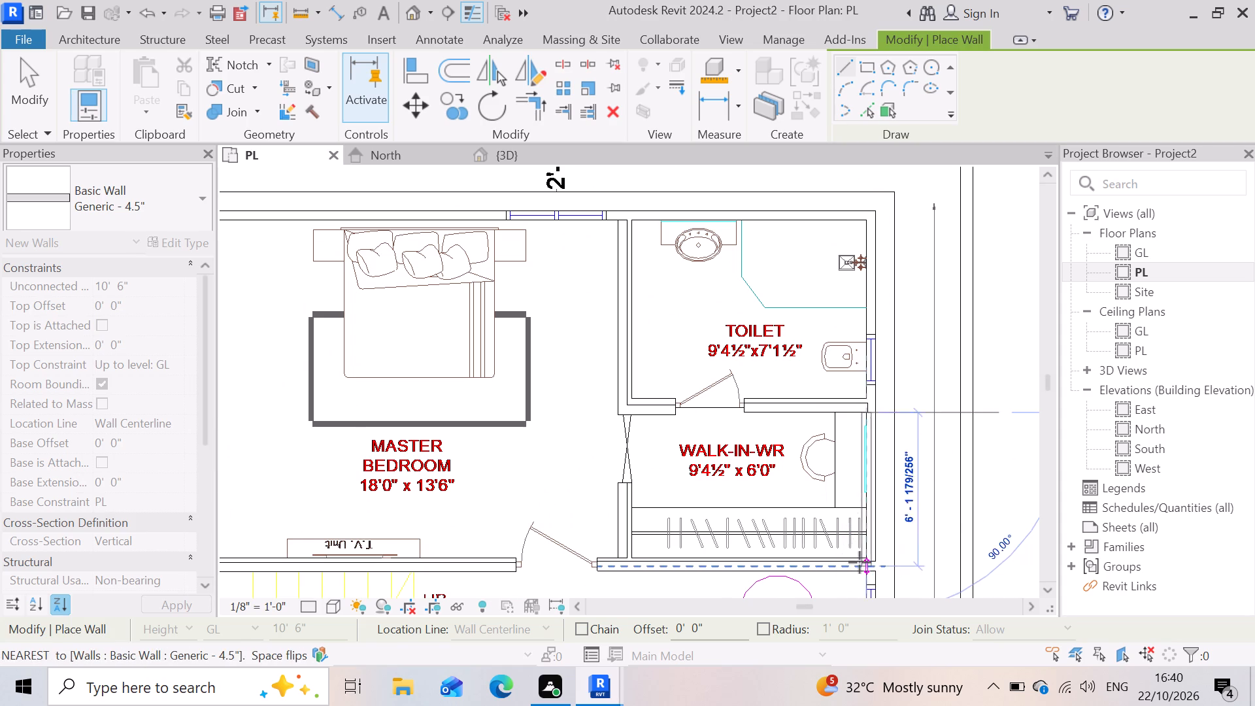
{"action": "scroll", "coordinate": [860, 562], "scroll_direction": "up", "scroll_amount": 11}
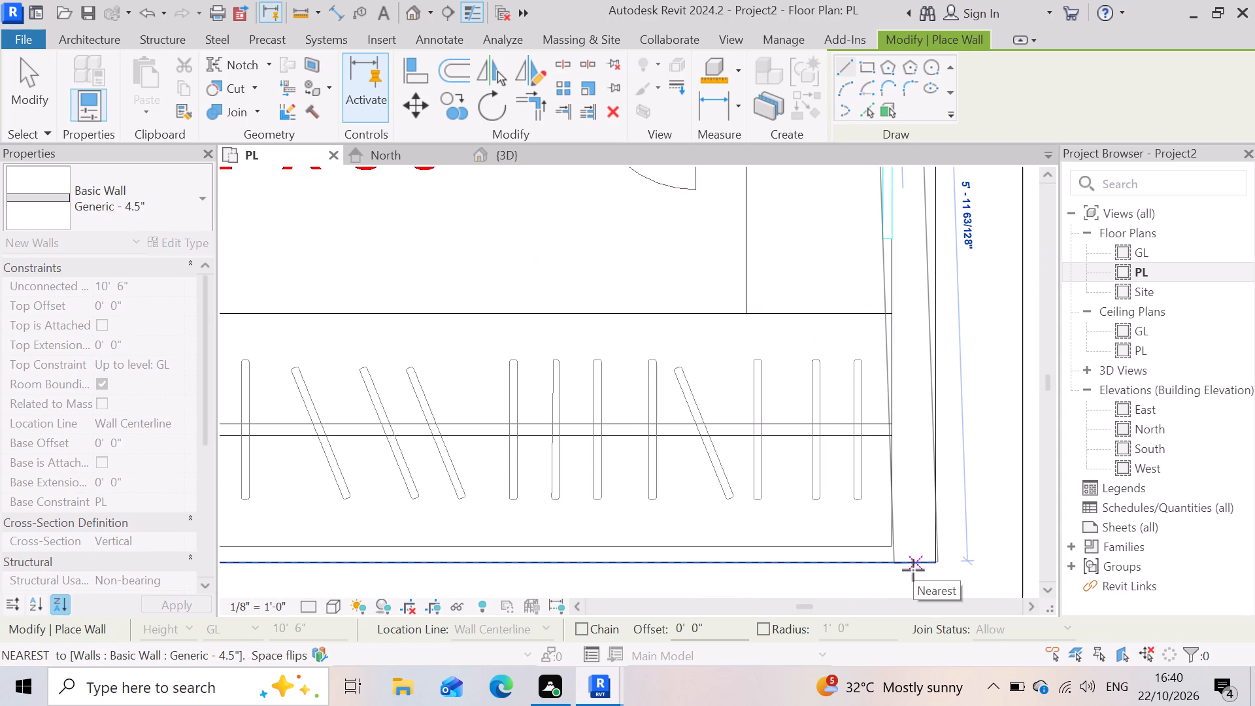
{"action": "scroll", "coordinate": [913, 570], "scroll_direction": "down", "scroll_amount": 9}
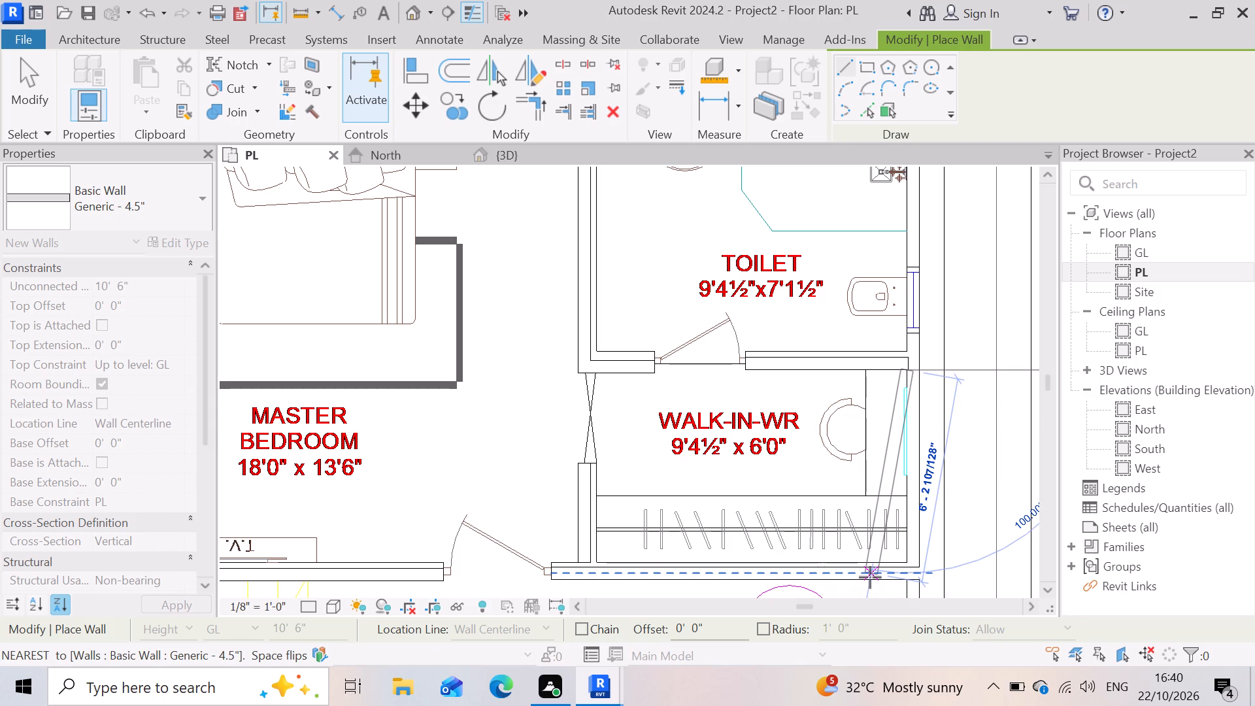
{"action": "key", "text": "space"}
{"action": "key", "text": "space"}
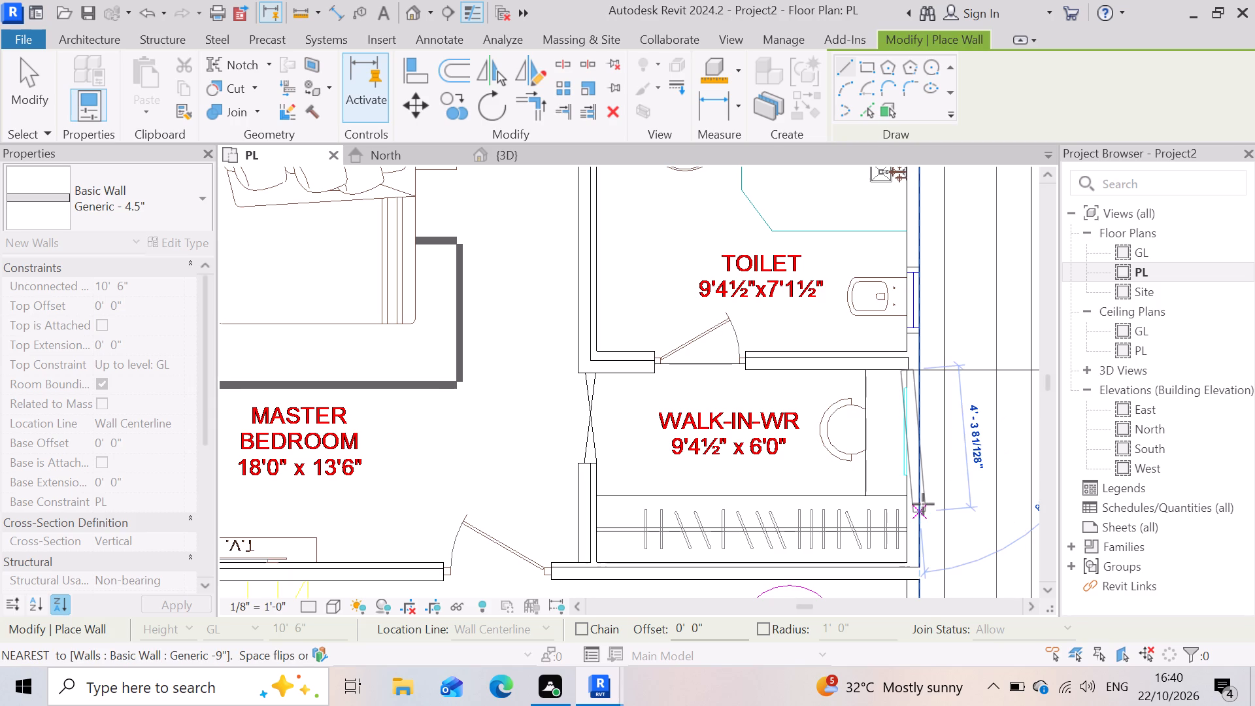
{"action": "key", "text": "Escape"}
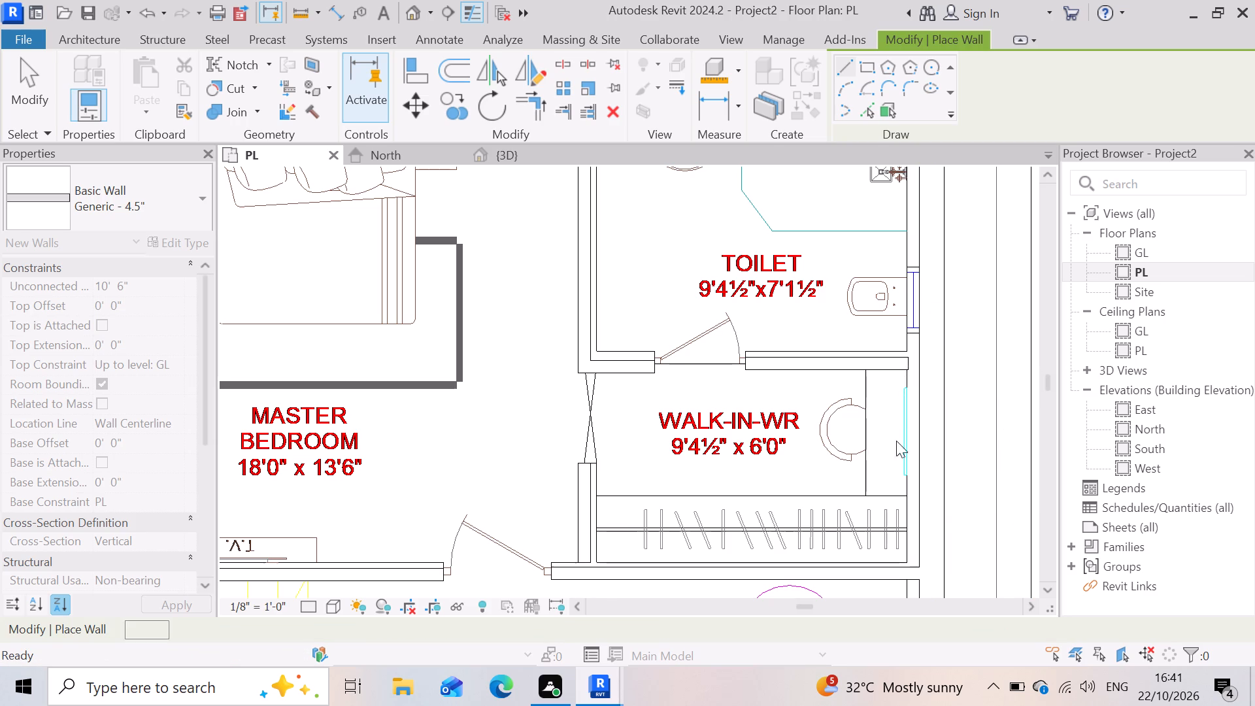
Examine how the walk-in wardrobe's partitions meet the outer wall and the wall beside the master bedroom door.
{"action": "scroll", "coordinate": [990, 359], "scroll_direction": "up", "scroll_amount": 3}
{"action": "scroll", "coordinate": [880, 403], "scroll_direction": "up", "scroll_amount": 7}
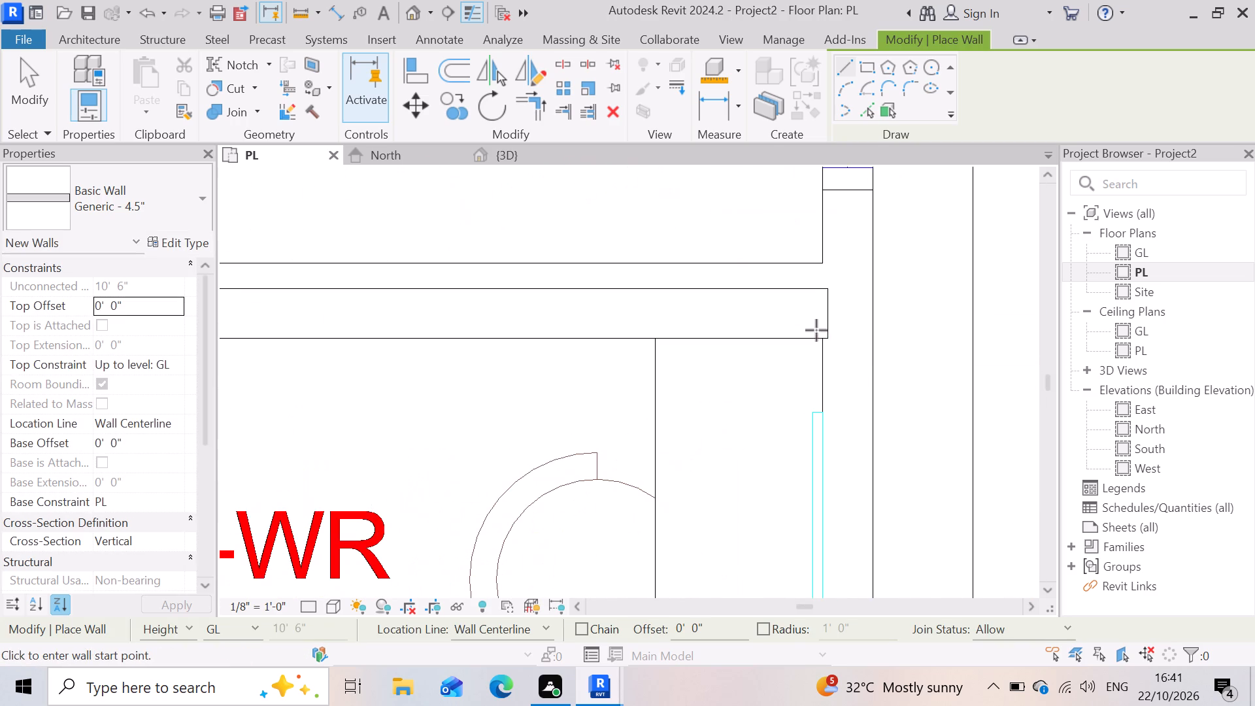
{"action": "scroll", "coordinate": [950, 339], "scroll_direction": "down", "scroll_amount": 7}
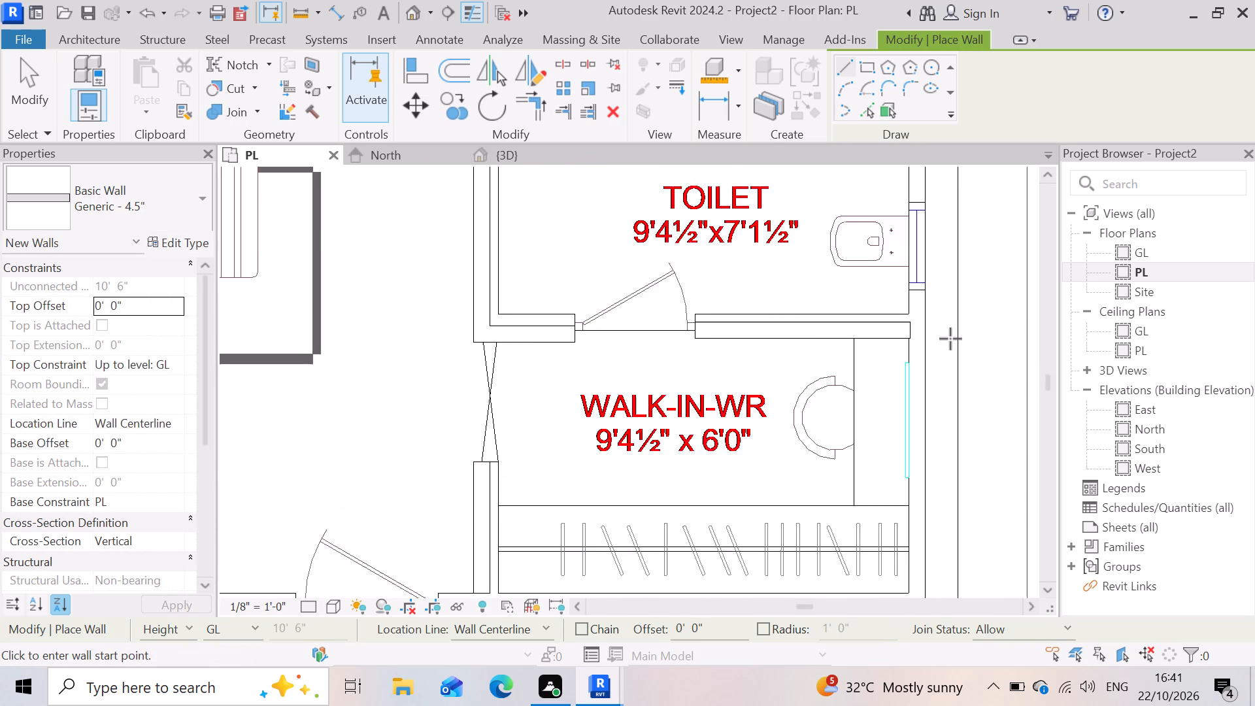
{"action": "scroll", "coordinate": [950, 339], "scroll_direction": "down", "scroll_amount": 5}
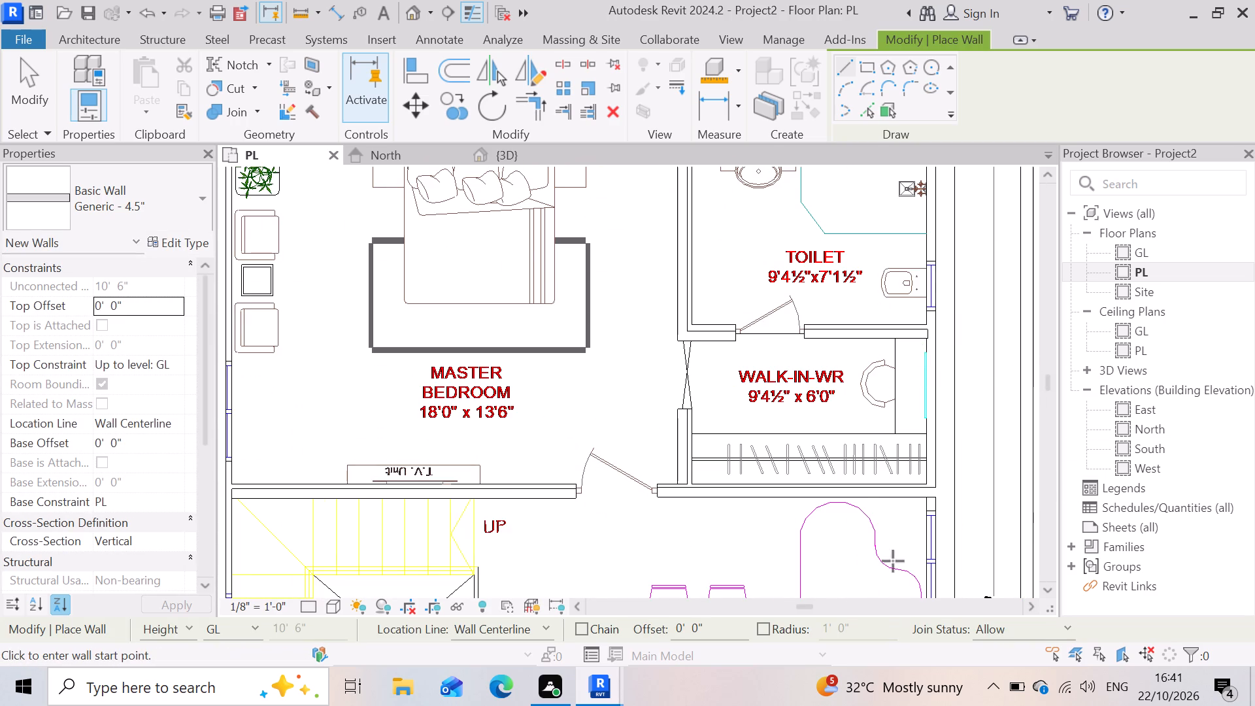
{"action": "scroll", "coordinate": [777, 515], "scroll_direction": "up", "scroll_amount": 8}
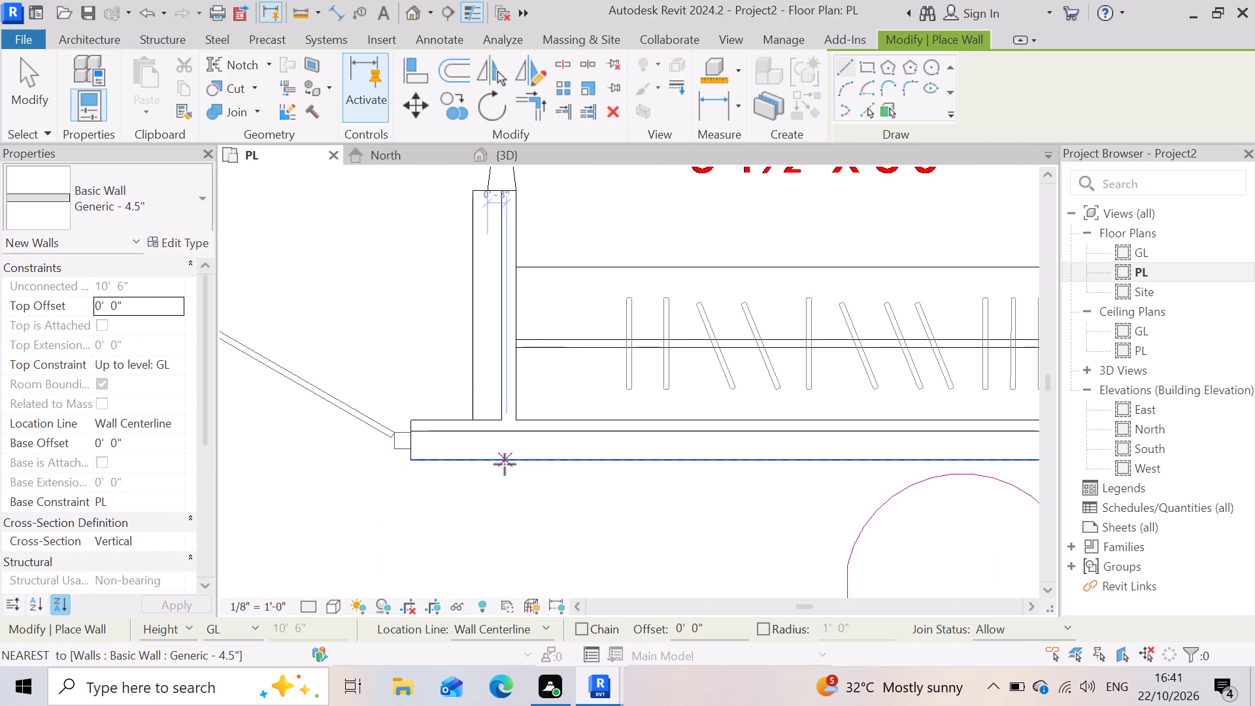
{"action": "scroll", "coordinate": [576, 433], "scroll_direction": "down", "scroll_amount": 4}
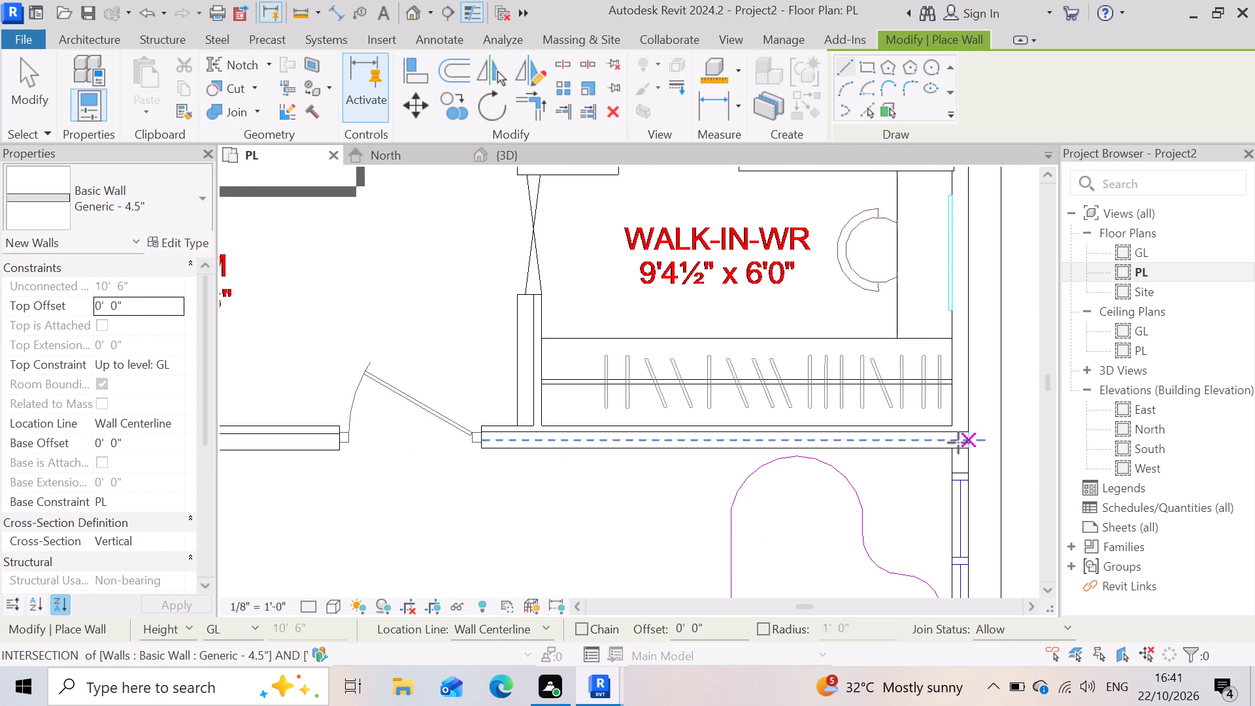
{"action": "scroll", "coordinate": [867, 490], "scroll_direction": "down", "scroll_amount": 9}
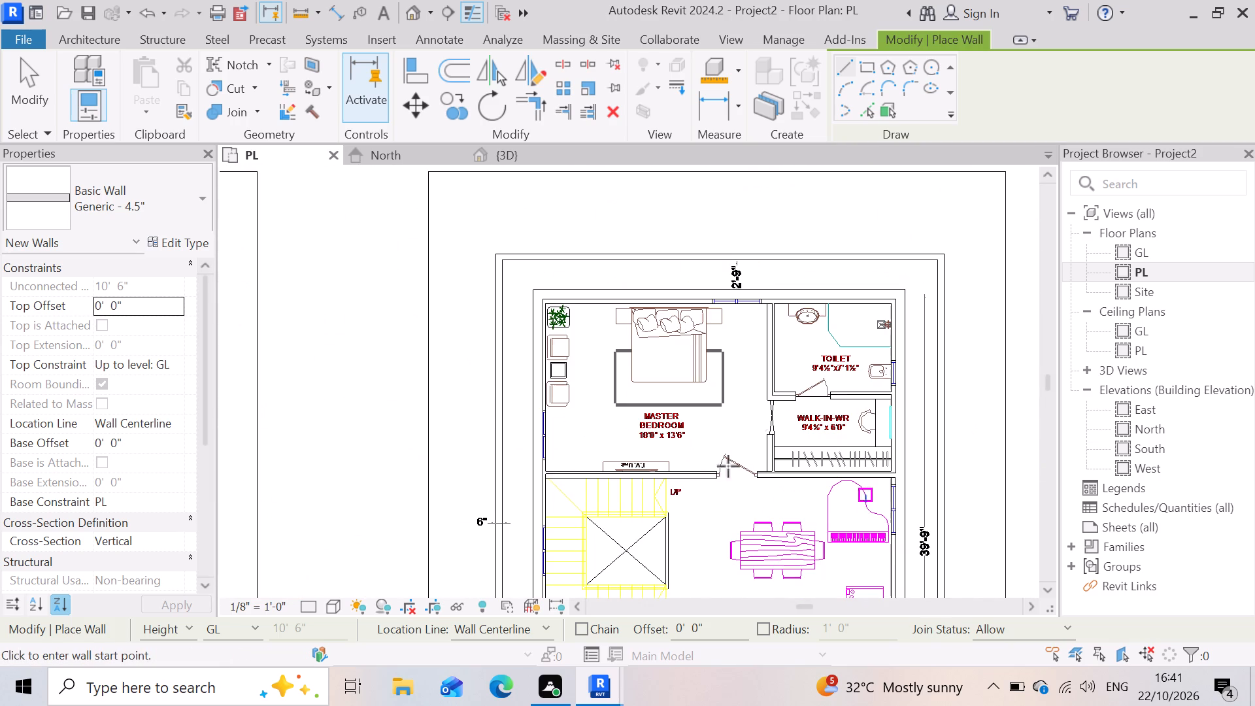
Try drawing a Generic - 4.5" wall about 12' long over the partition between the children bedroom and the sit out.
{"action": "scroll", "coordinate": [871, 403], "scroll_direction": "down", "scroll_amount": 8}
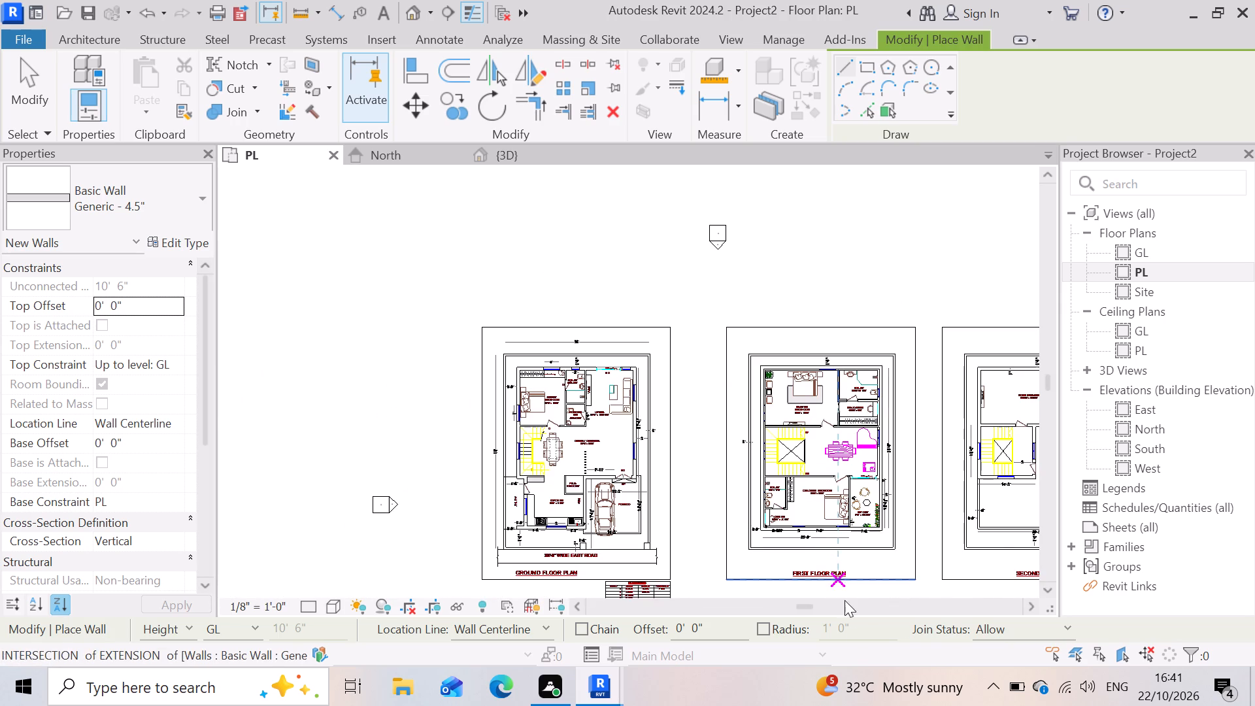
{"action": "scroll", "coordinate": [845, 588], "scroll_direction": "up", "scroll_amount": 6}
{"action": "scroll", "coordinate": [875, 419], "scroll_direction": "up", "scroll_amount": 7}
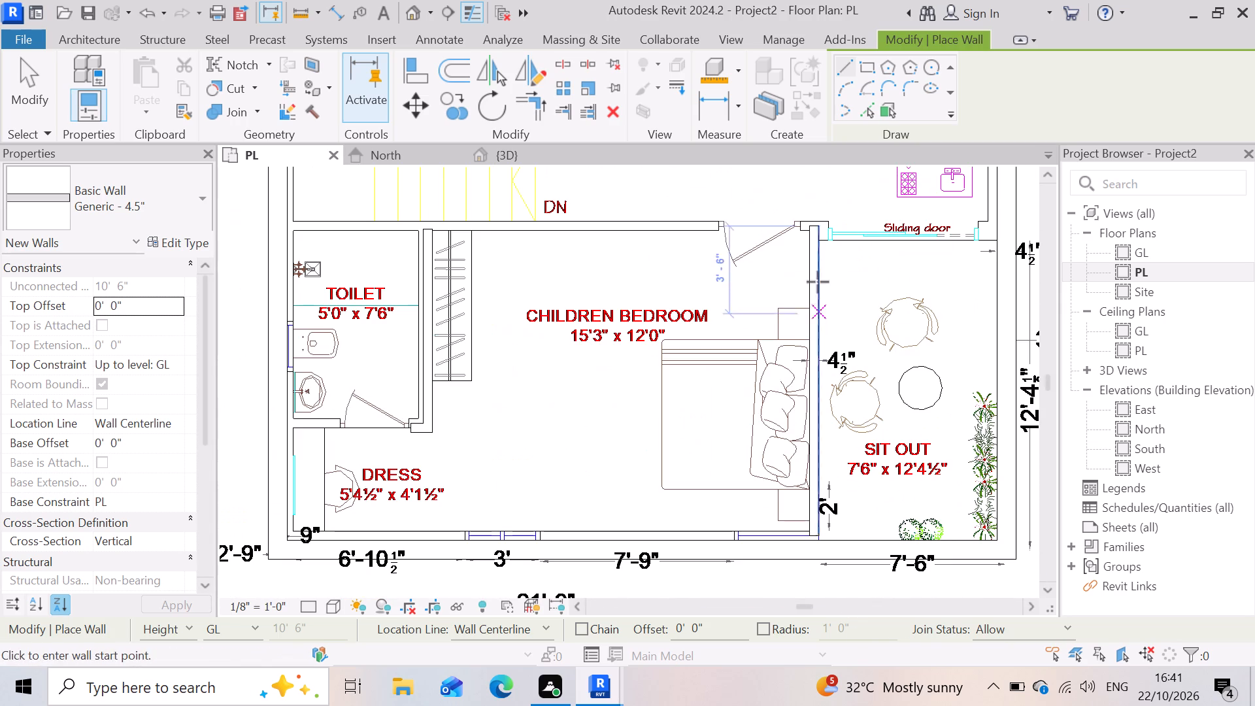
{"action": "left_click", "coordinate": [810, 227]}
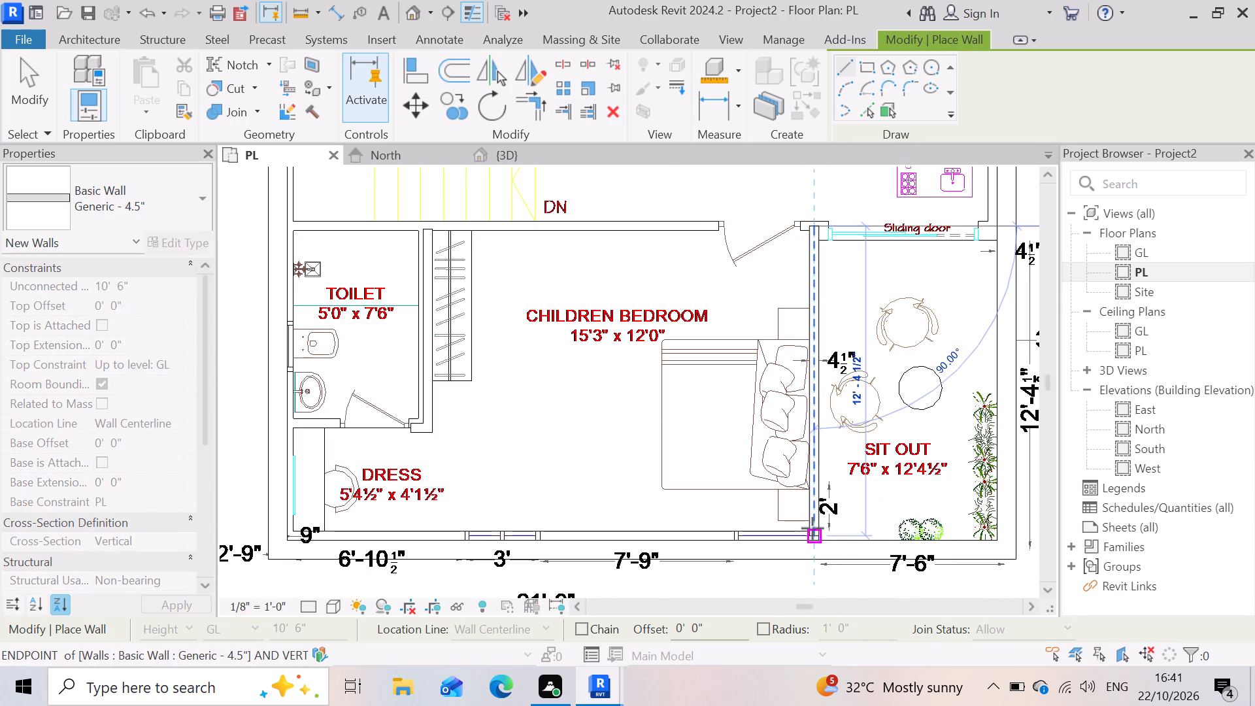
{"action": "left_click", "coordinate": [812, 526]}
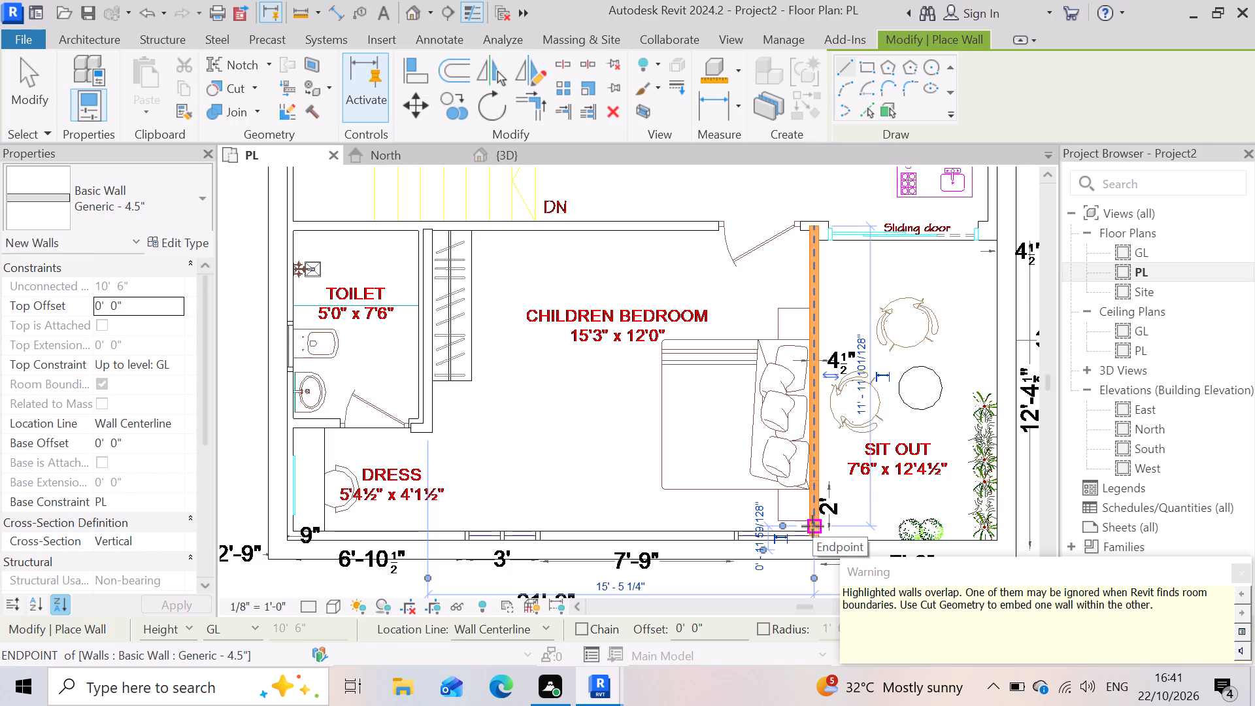
Undo the wall just drawn and the earlier children bedroom and toilet wall placements, checking the model in 3D.
{"action": "key", "text": "ctrl+z"}
{"action": "key", "text": "ctrl+z"}
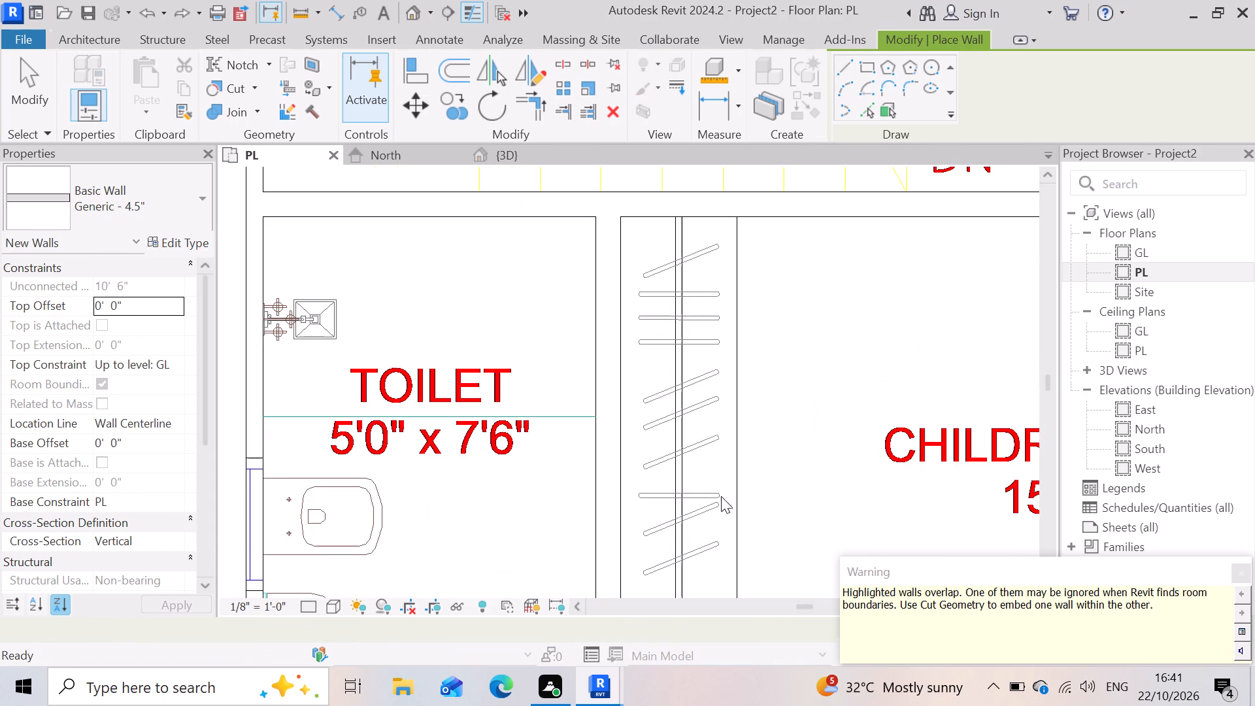
{"action": "scroll", "coordinate": [732, 440], "scroll_direction": "down", "scroll_amount": 3}
{"action": "left_click", "coordinate": [539, 152]}
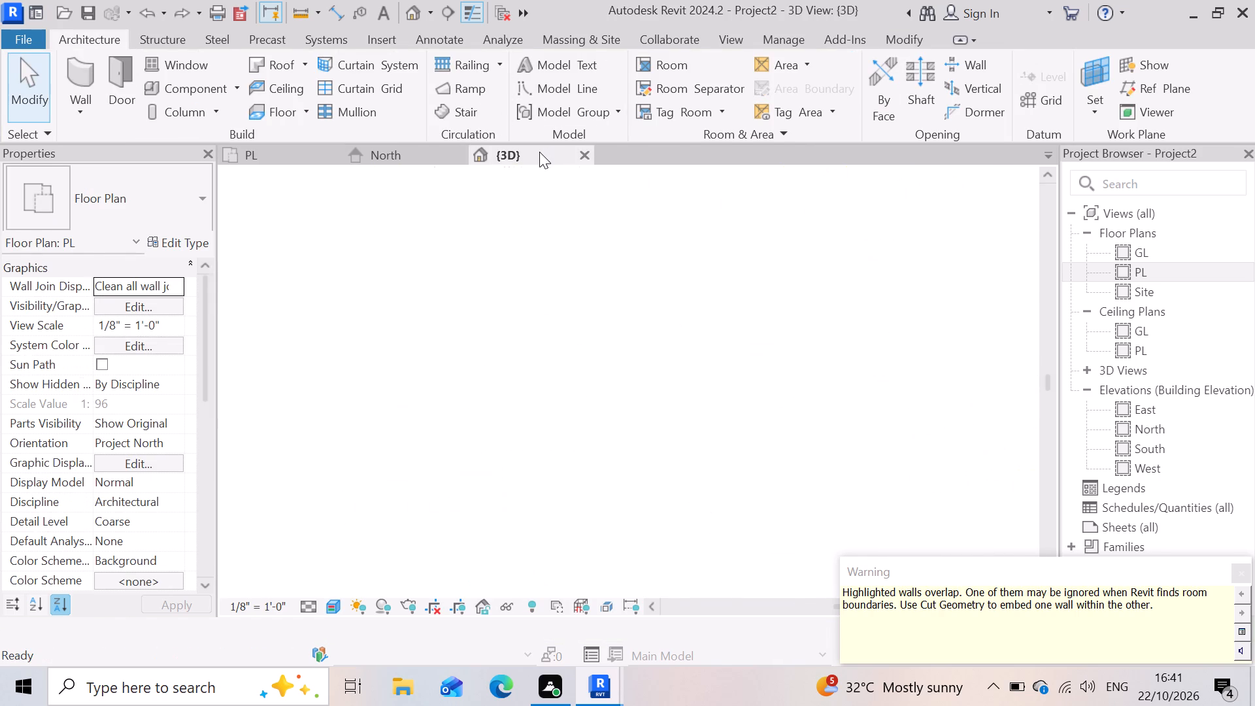
{"action": "scroll", "coordinate": [846, 407], "scroll_direction": "up", "scroll_amount": 3}
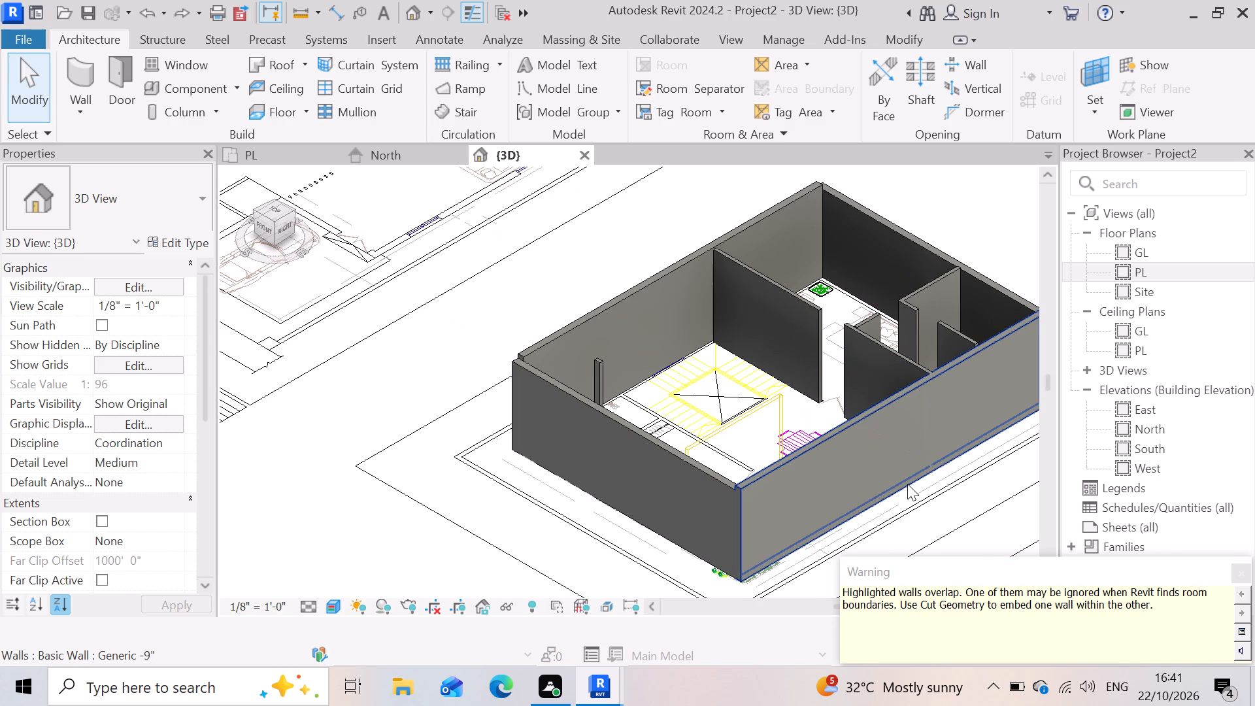
{"action": "key", "text": "ctrl+z"}
Examine the remaining outer walls and interior partitions around the staircase and master bedroom in the 3D view.
{"action": "scroll", "coordinate": [852, 379], "scroll_direction": "up", "scroll_amount": 2}
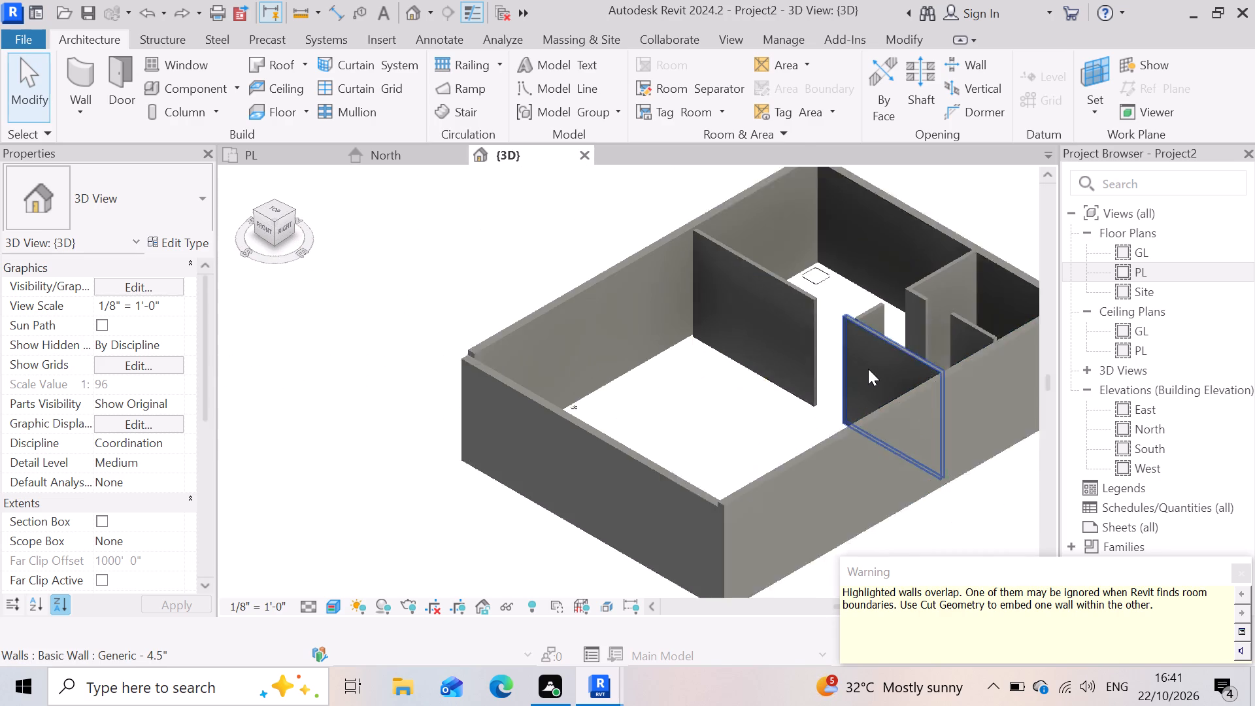
{"action": "scroll", "coordinate": [868, 369], "scroll_direction": "up", "scroll_amount": 2}
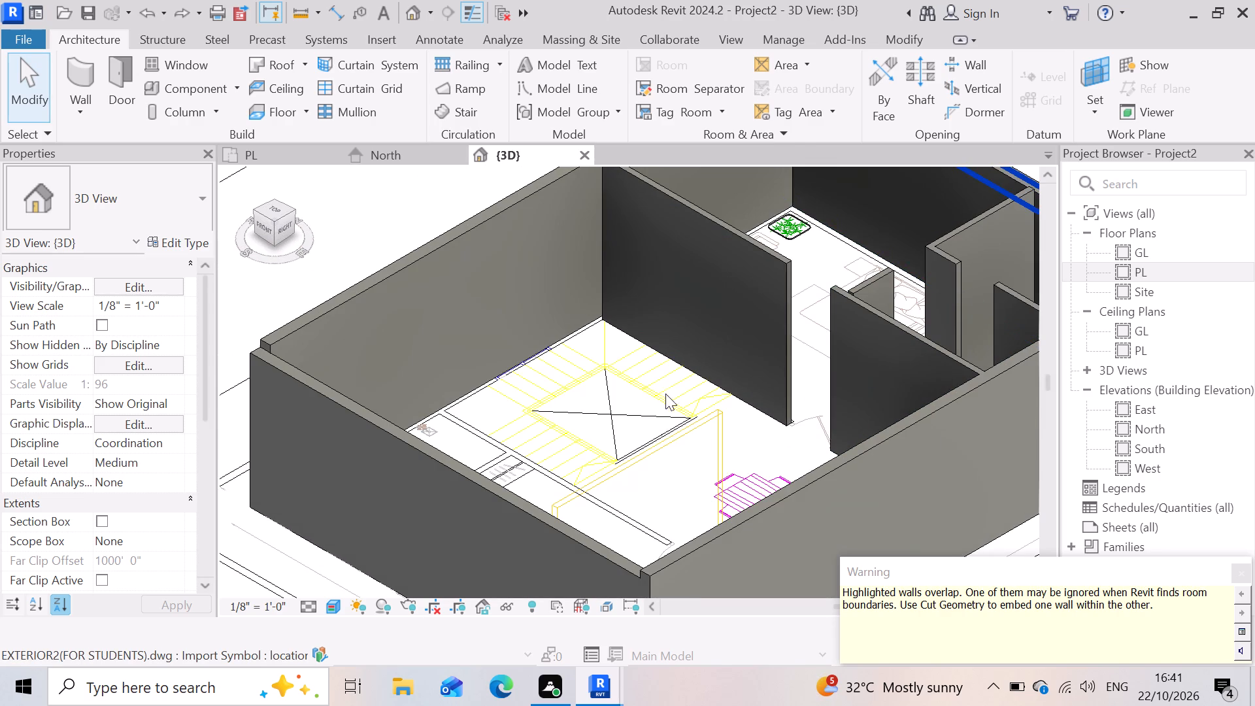
{"action": "scroll", "coordinate": [680, 384], "scroll_direction": "down", "scroll_amount": 1}
{"action": "scroll", "coordinate": [924, 354], "scroll_direction": "up", "scroll_amount": 2}
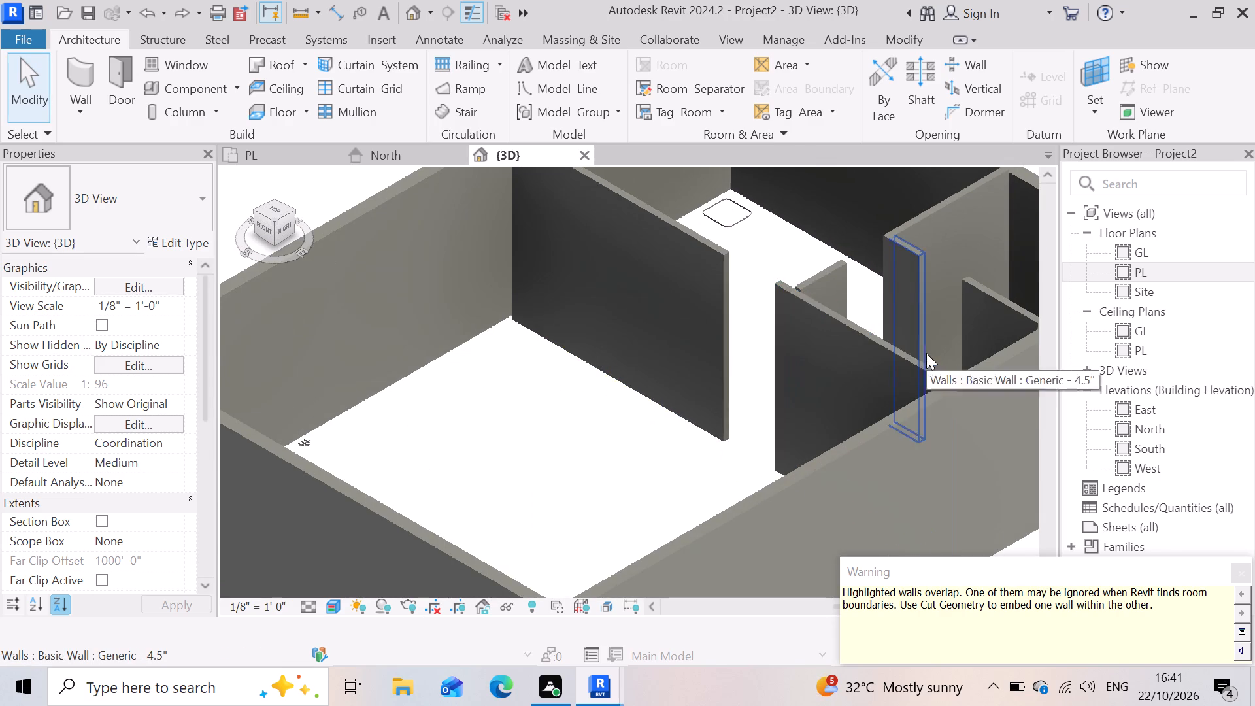
{"action": "scroll", "coordinate": [831, 418], "scroll_direction": "down", "scroll_amount": 2}
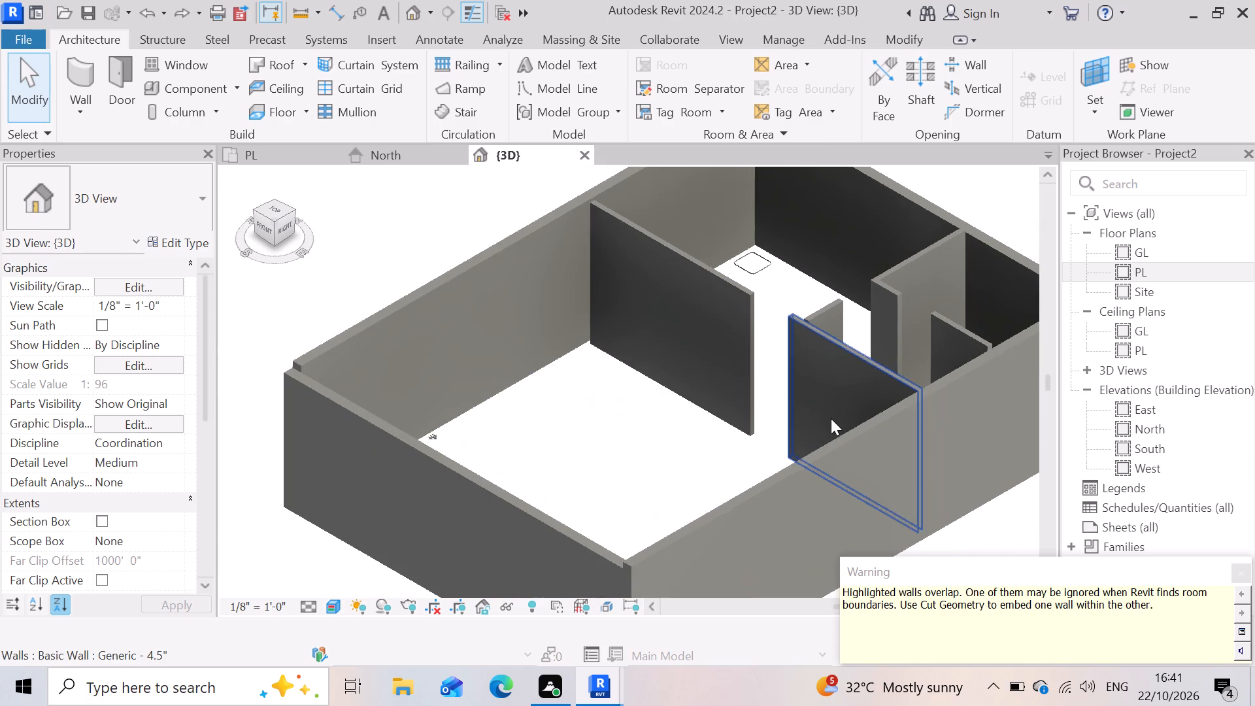
{"action": "scroll", "coordinate": [588, 516], "scroll_direction": "up", "scroll_amount": 3}
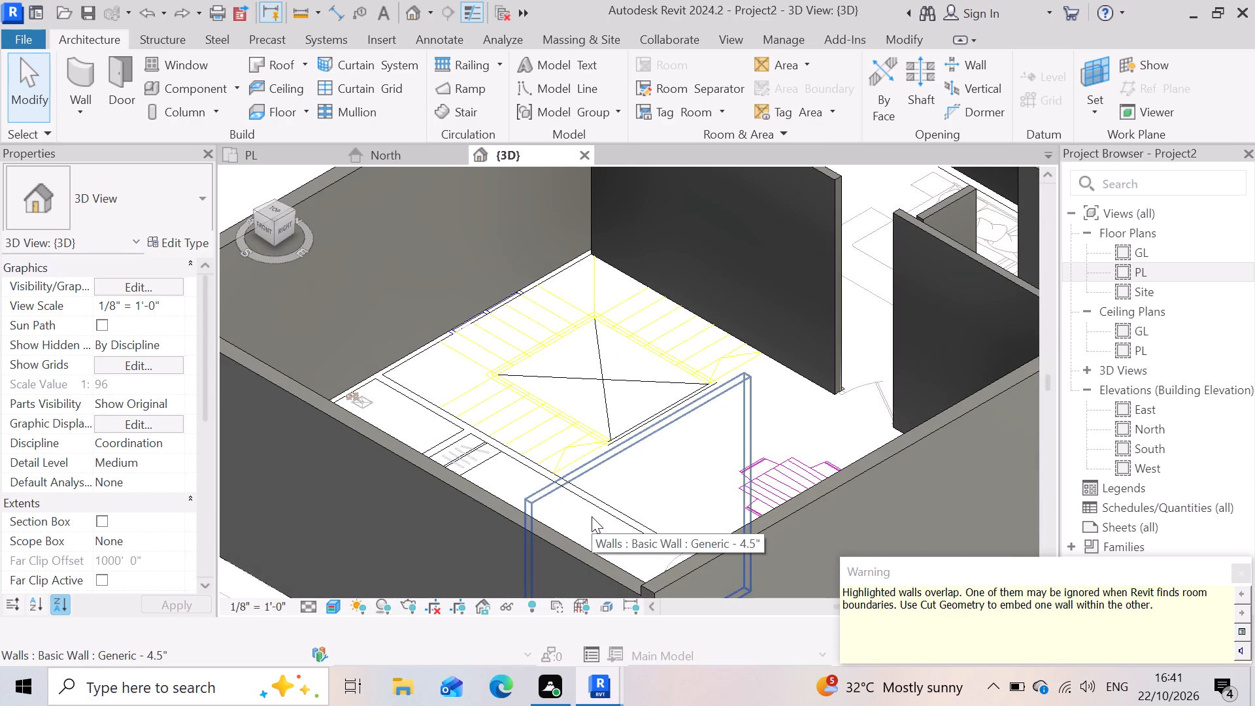
{"action": "scroll", "coordinate": [592, 516], "scroll_direction": "down", "scroll_amount": 3}
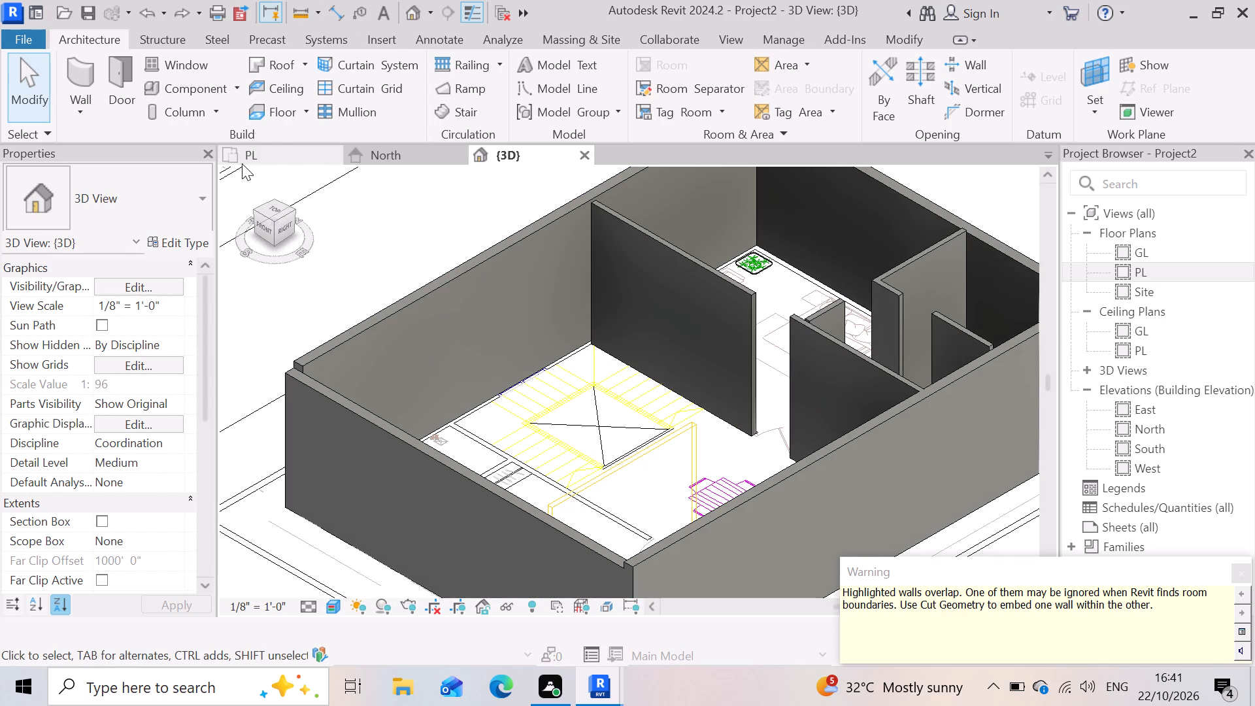
Return to the PL floor plan at the children bedroom toilet and start the Wall command.
{"action": "left_click", "coordinate": [283, 137]}
{"action": "left_click", "coordinate": [275, 143]}
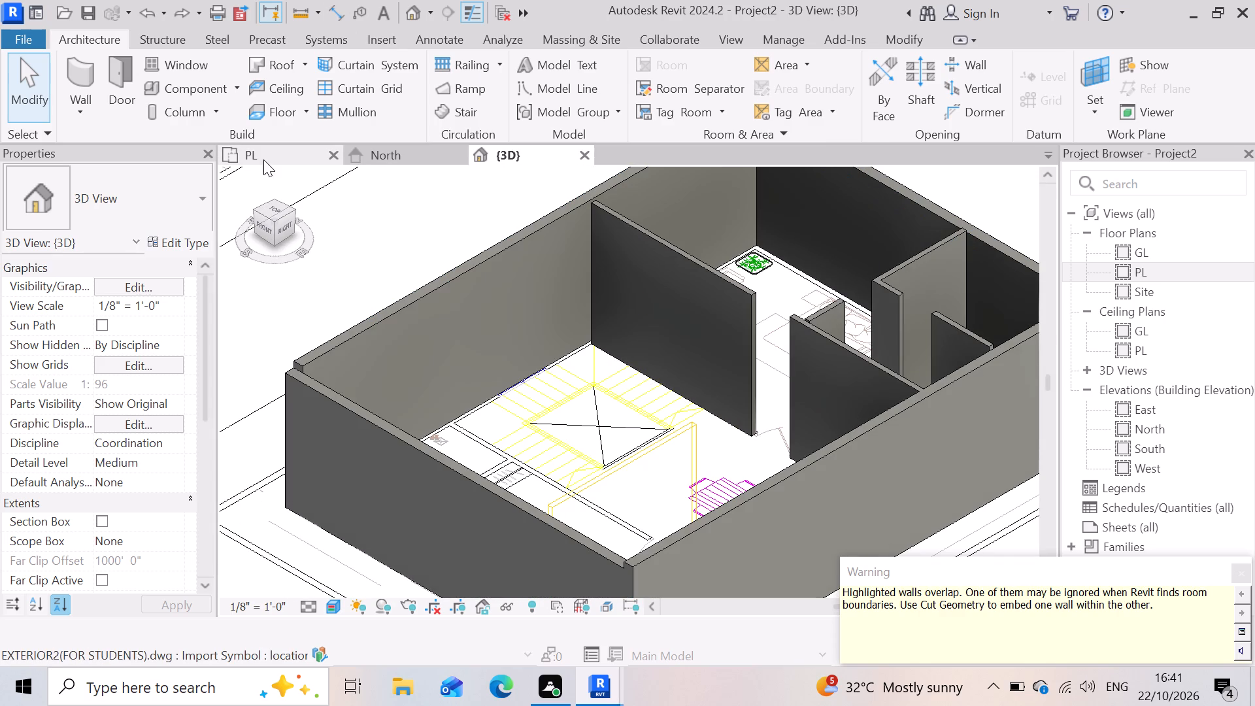
{"action": "left_click", "coordinate": [271, 150]}
{"action": "scroll", "coordinate": [749, 505], "scroll_direction": "down", "scroll_amount": 7}
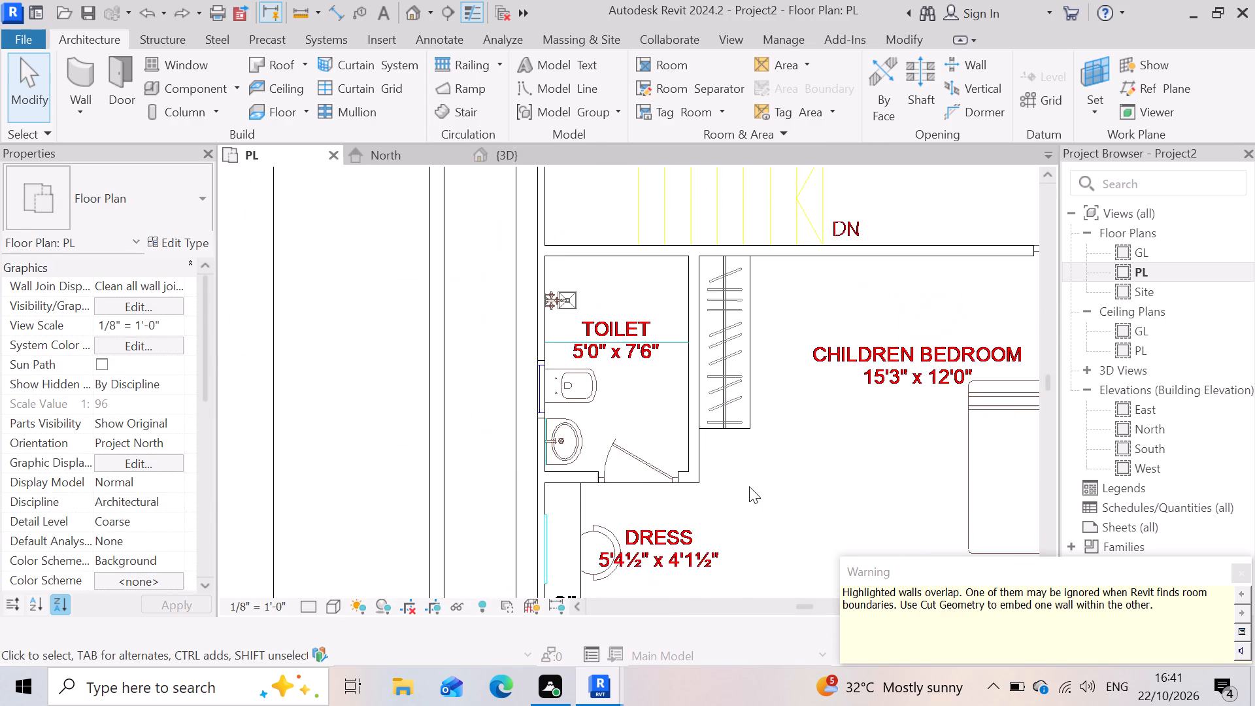
{"action": "scroll", "coordinate": [509, 468], "scroll_direction": "down", "scroll_amount": 5}
{"action": "scroll", "coordinate": [587, 475], "scroll_direction": "up", "scroll_amount": 4}
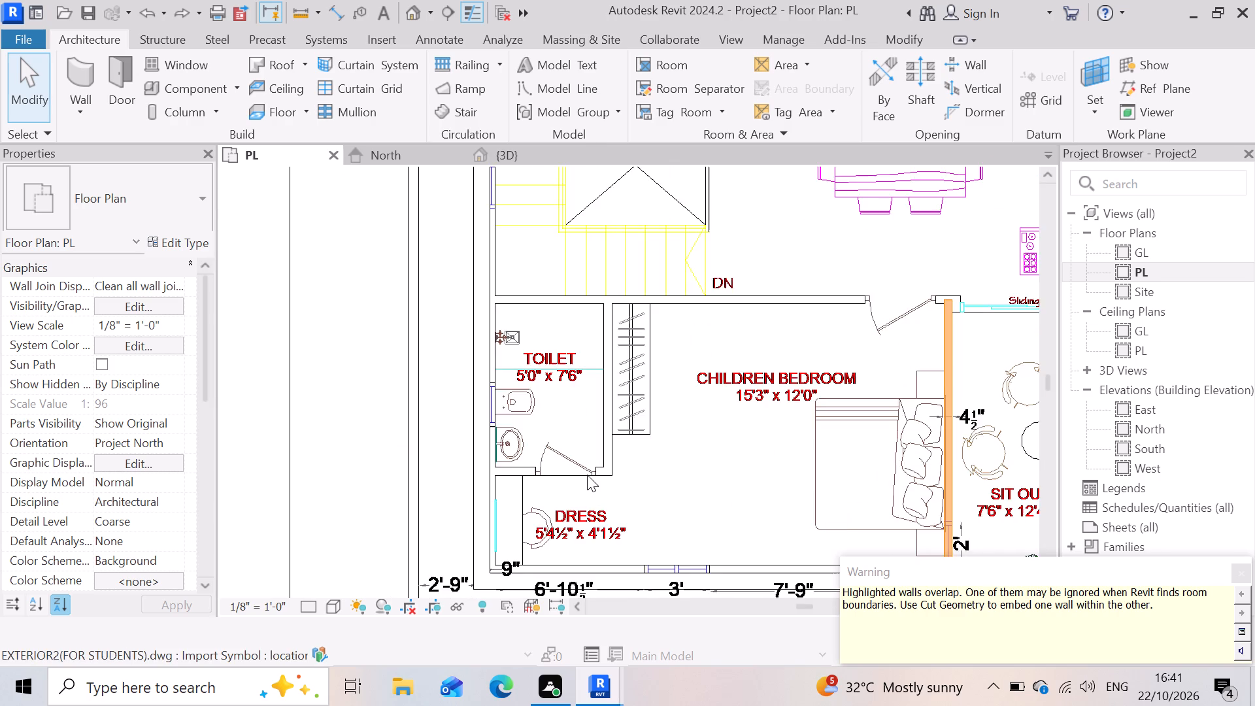
{"action": "scroll", "coordinate": [587, 475], "scroll_direction": "up", "scroll_amount": 2}
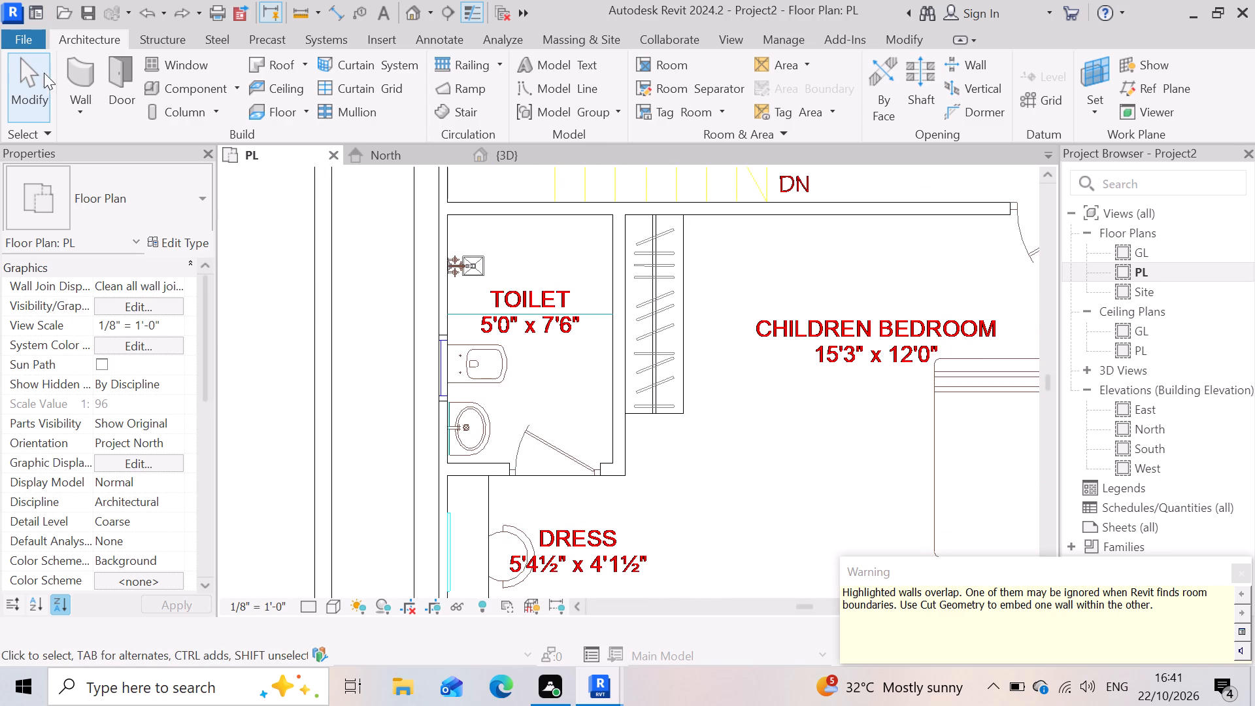
{"action": "left_click", "coordinate": [84, 61]}
{"action": "scroll", "coordinate": [482, 452], "scroll_direction": "up", "scroll_amount": 3}
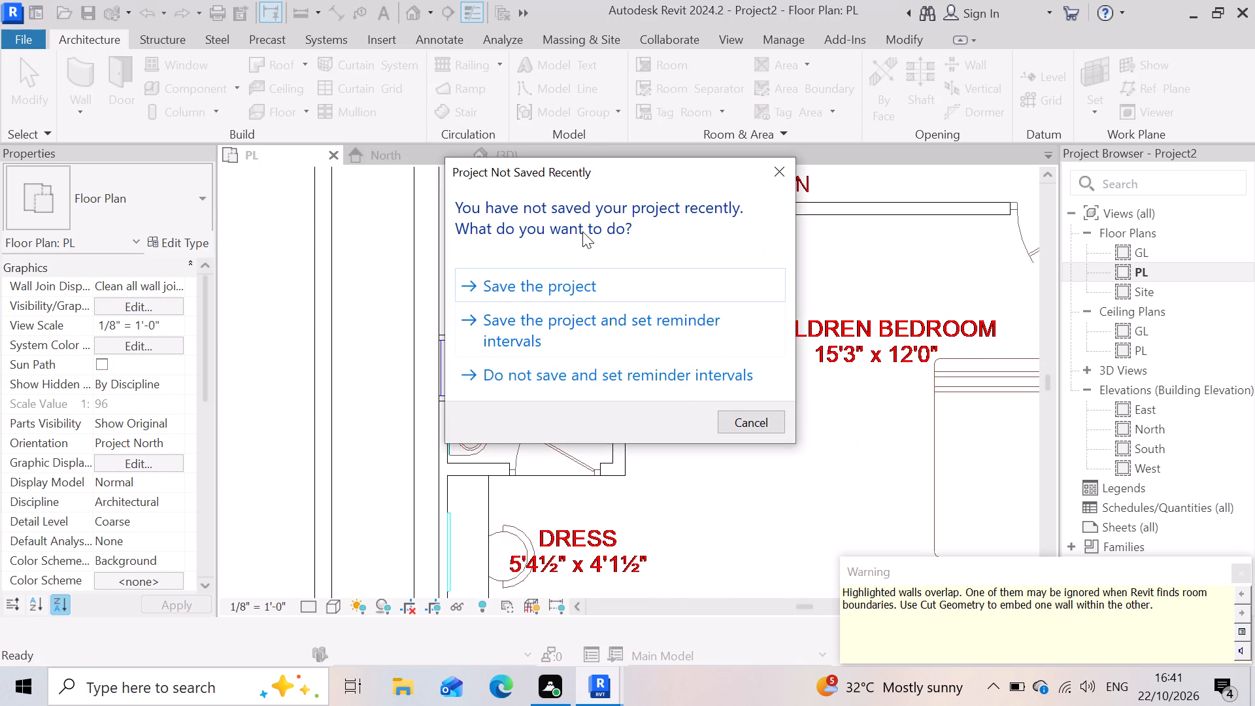
Save the project in the Downloads folder under the name GROUND FLOOR 03.
{"action": "left_click", "coordinate": [561, 288]}
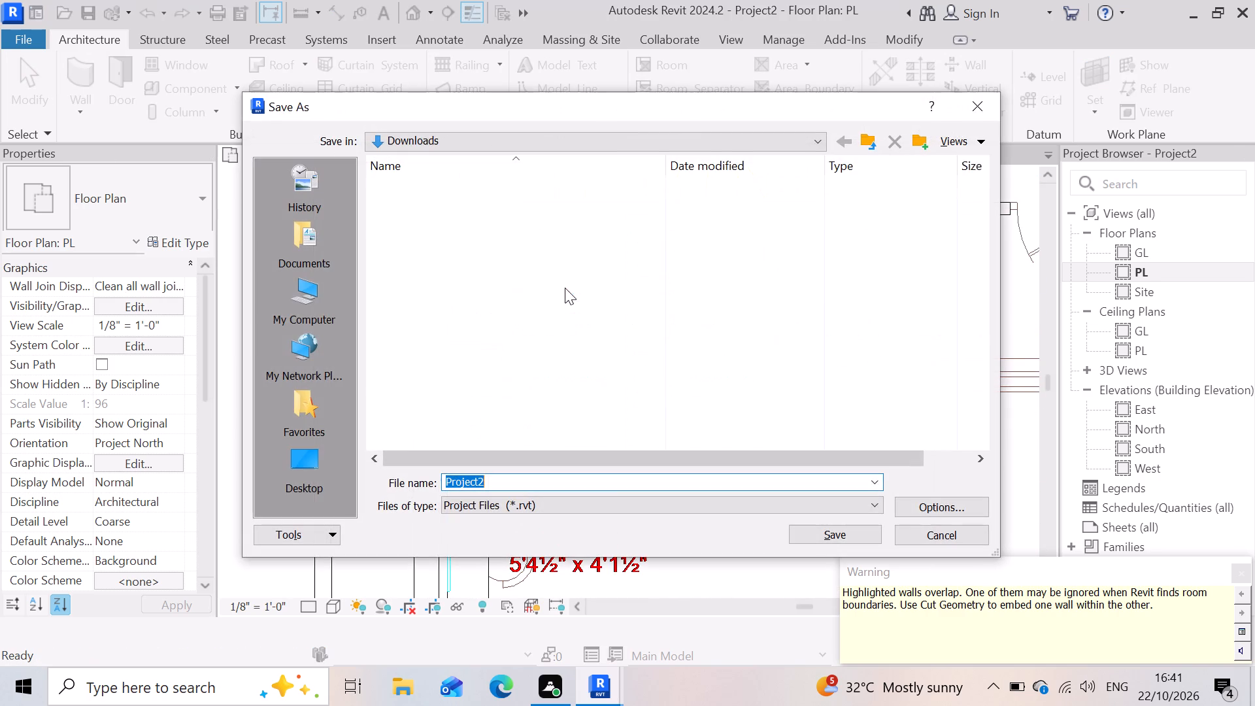
{"action": "left_click", "coordinate": [505, 480]}
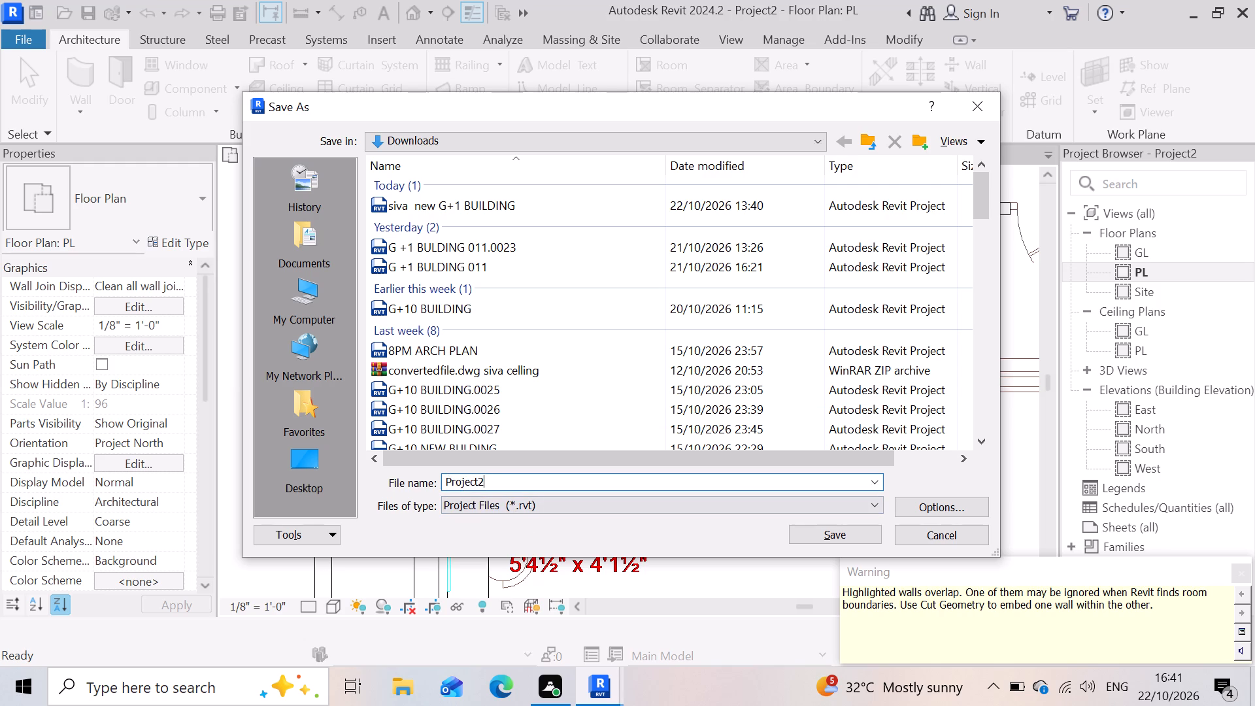
{"action": "left_click_drag", "start_coordinate": [503, 480], "coordinate": [273, 538]}
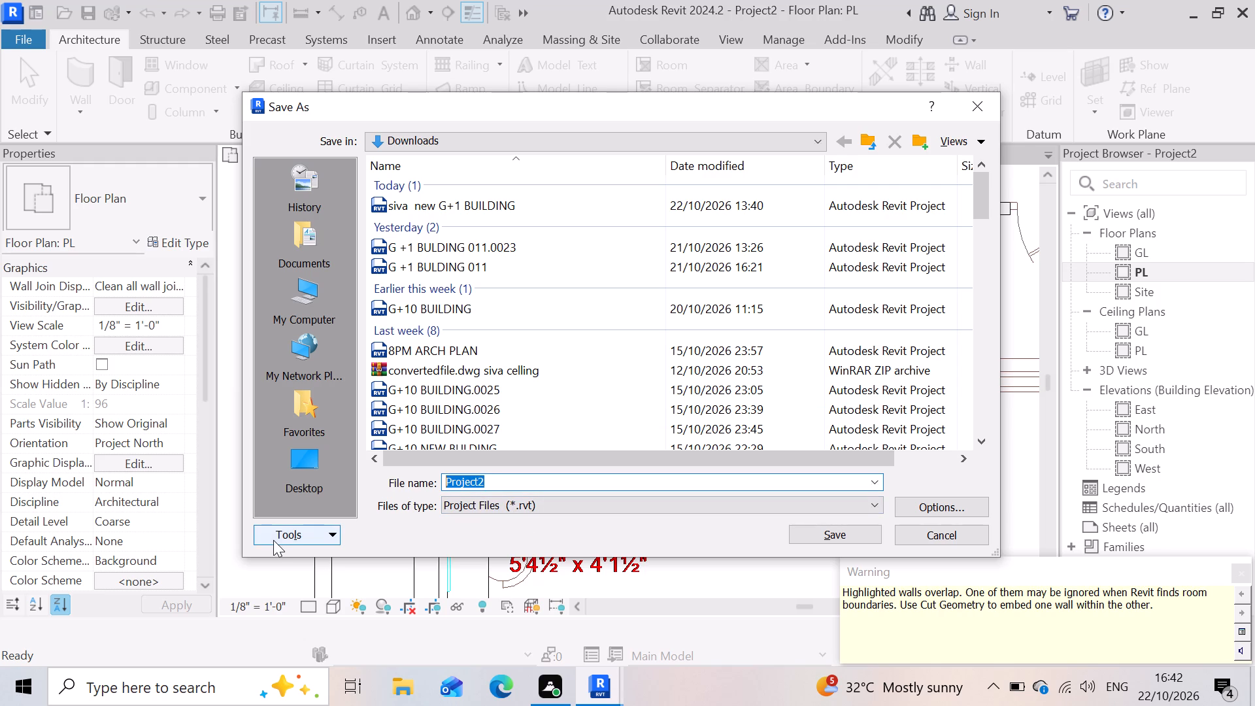
{"action": "type", "text": "GR"}
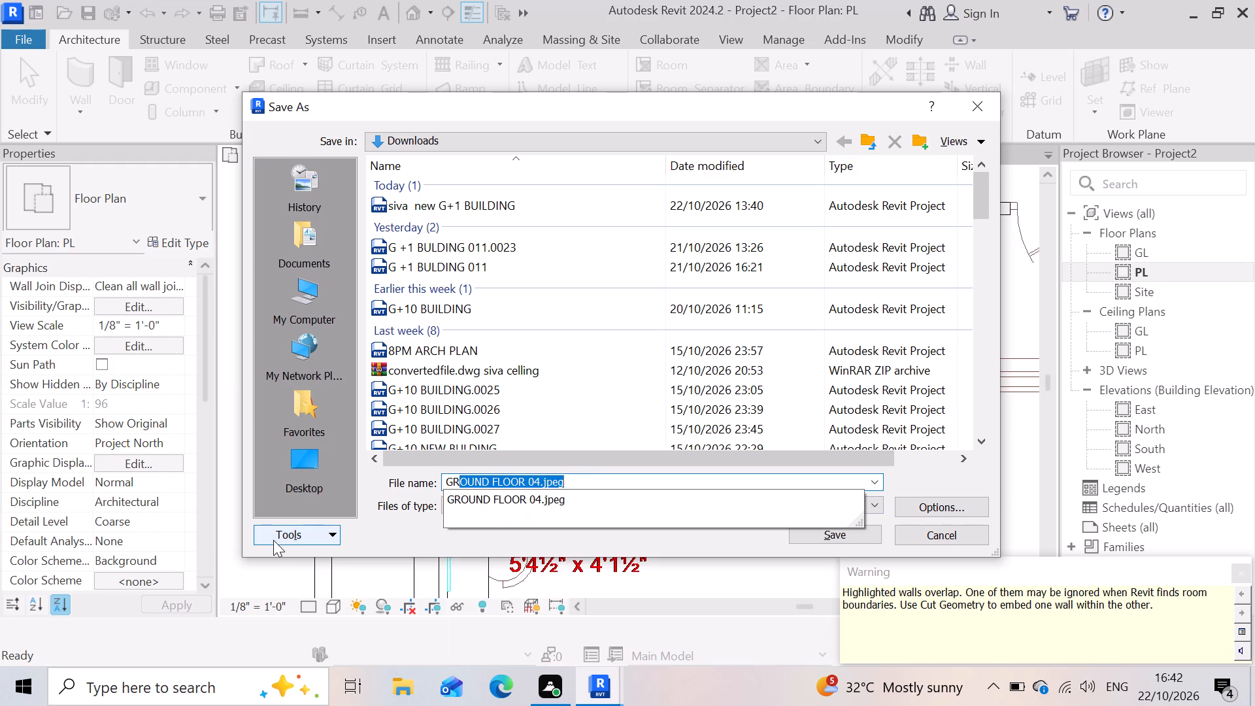
{"action": "key", "text": "BackSpace"}
{"action": "key", "text": "BackSpace"}
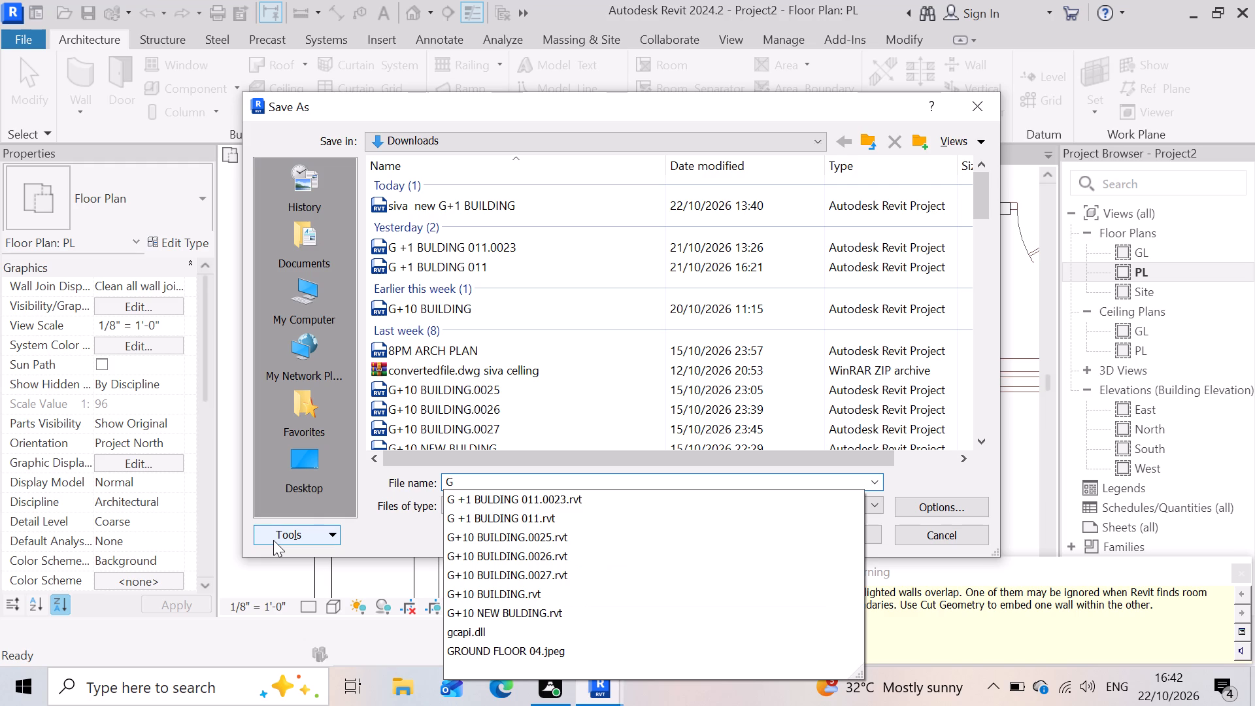
{"action": "type", "text": "ROUND"}
{"action": "key", "text": "space"}
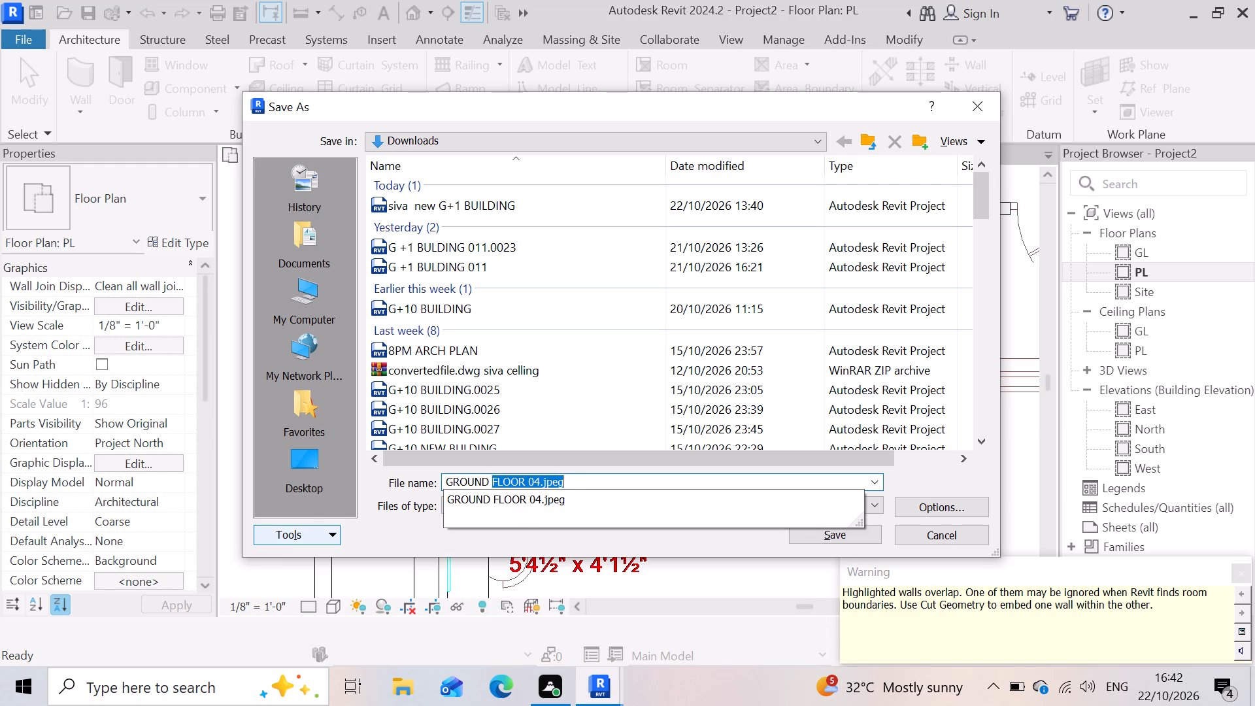
{"action": "type", "text": "FLOO"}
{"action": "key", "text": "r"}
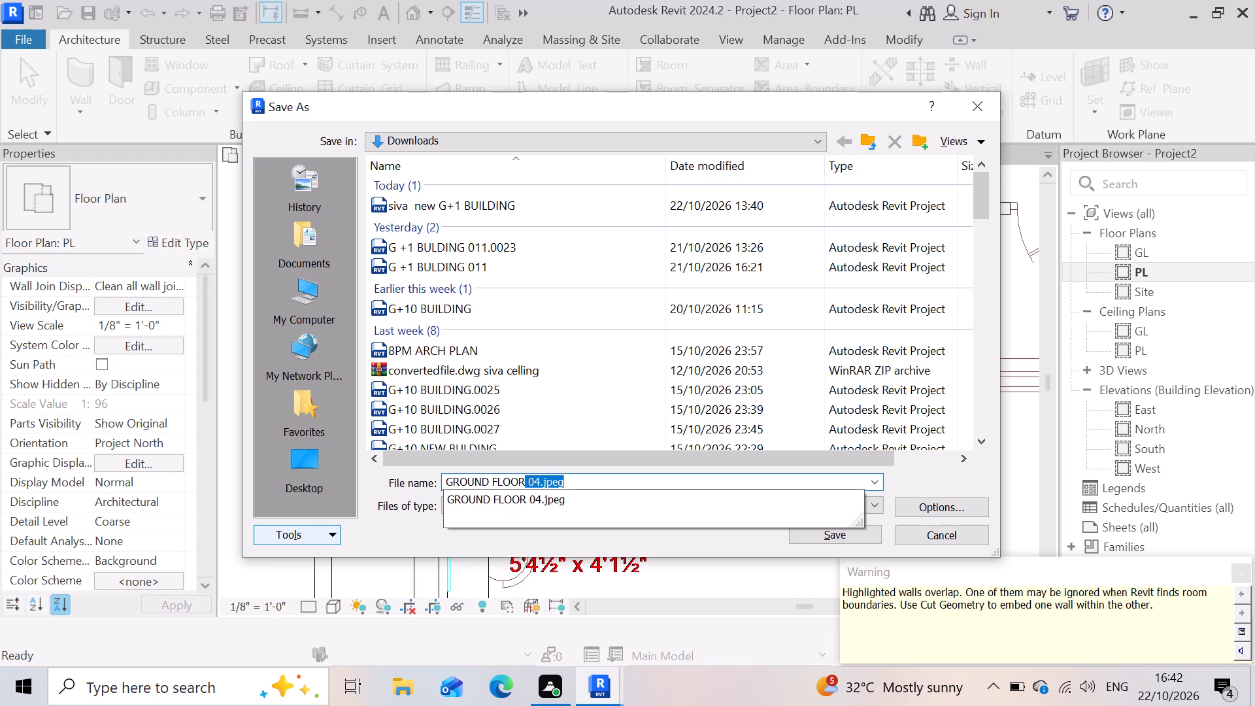
{"action": "left_click", "coordinate": [586, 484]}
{"action": "left_click", "coordinate": [592, 486]}
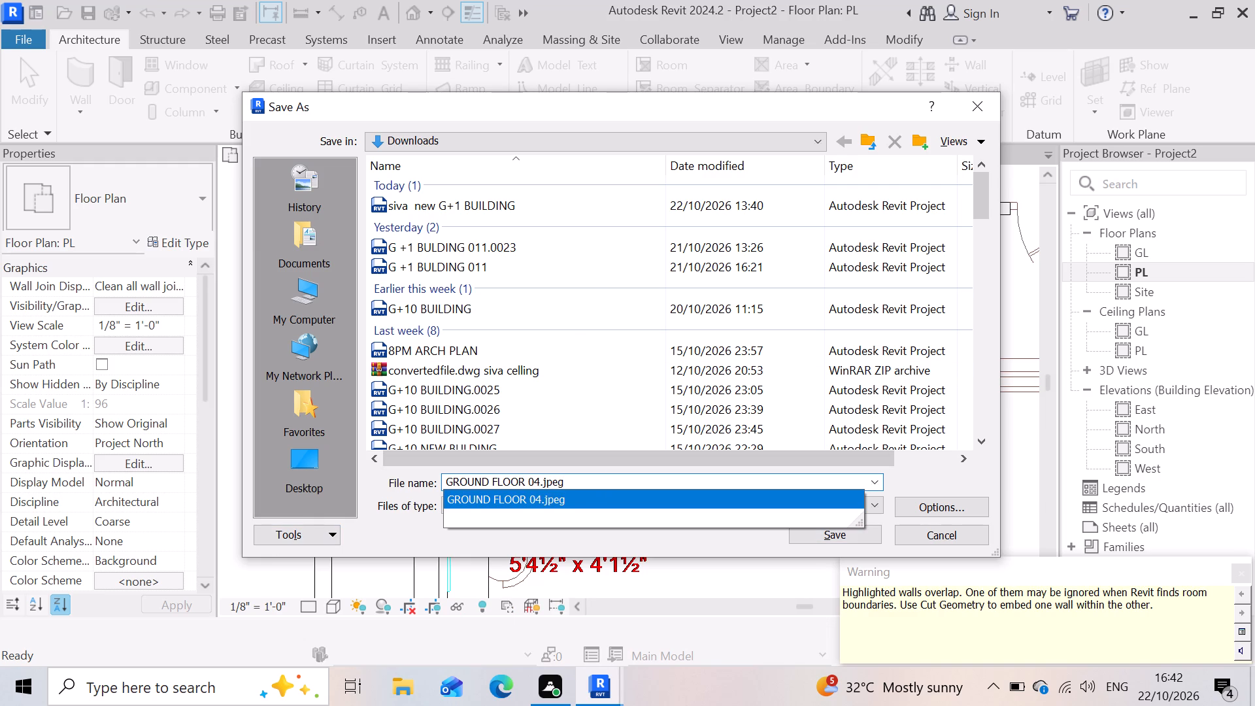
{"action": "key", "text": "BackSpace"}
{"action": "key", "text": "BackSpace"}
{"action": "key", "text": "BackSpace"}
{"action": "key", "text": "BackSpace"}
{"action": "key", "text": "BackSpace"}
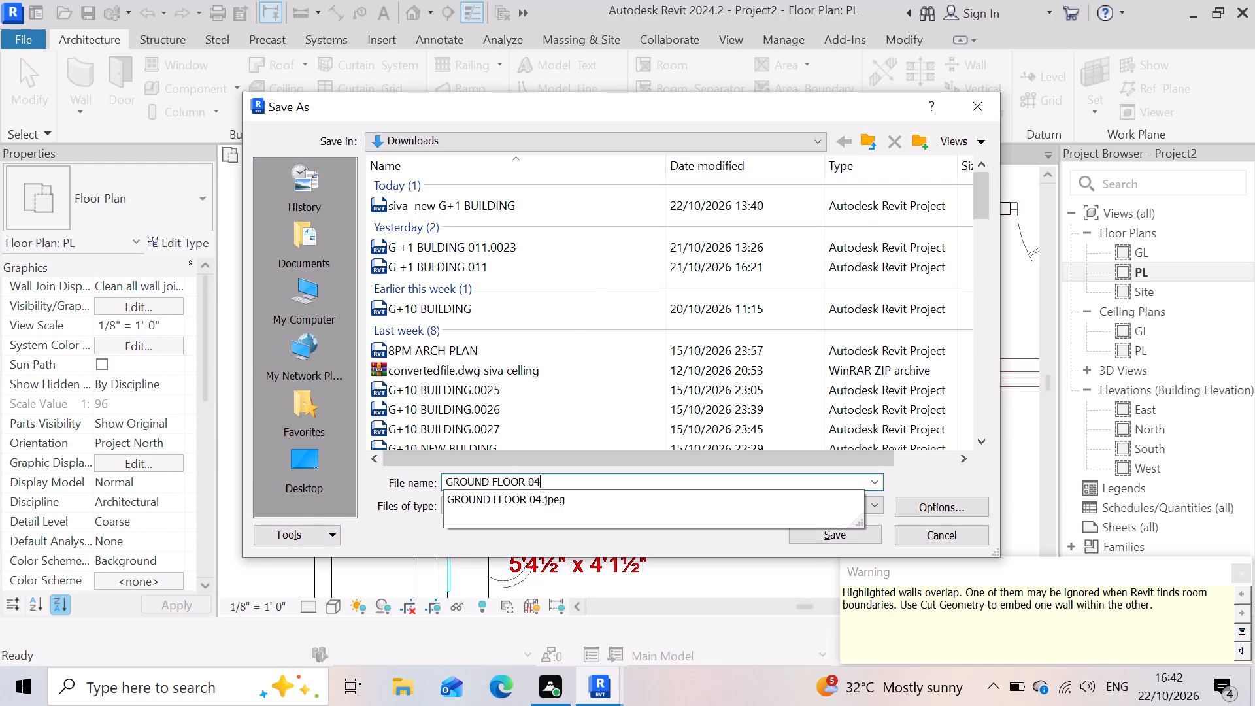
{"action": "key", "text": "BackSpace"}
{"action": "key", "text": "BackSpace"}
{"action": "key", "text": "space"}
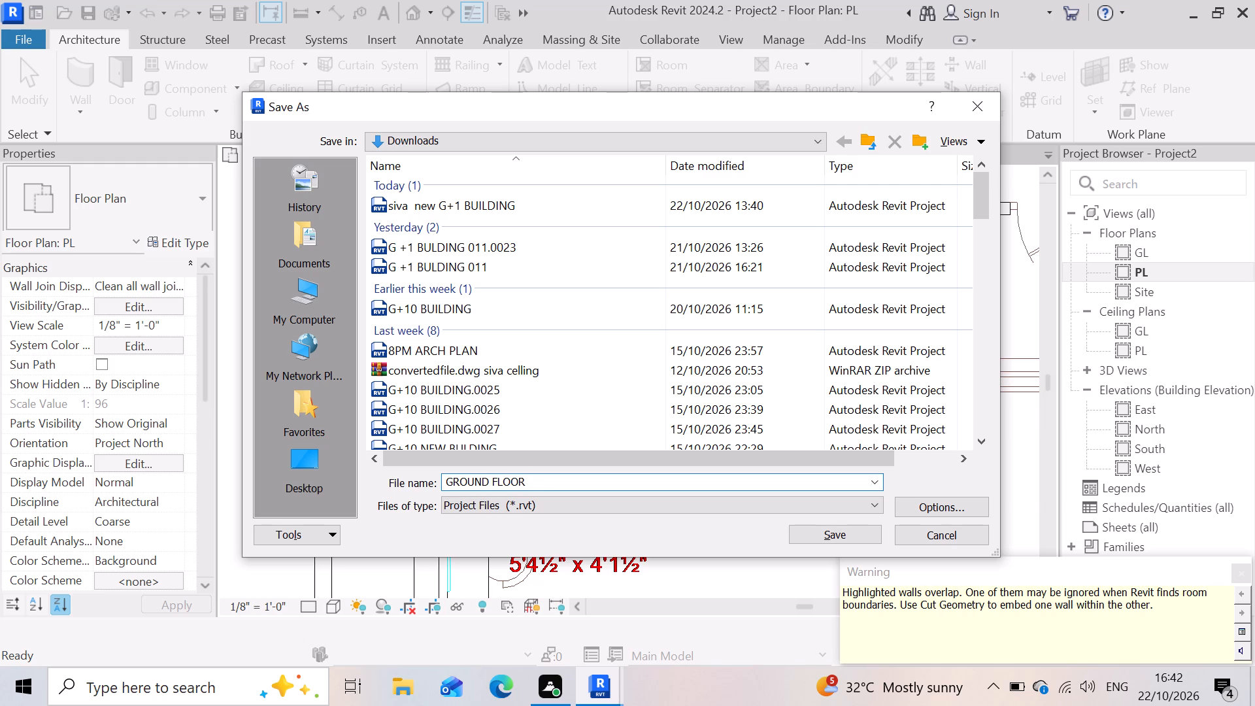
{"action": "type", "text": "03"}
{"action": "left_click", "coordinate": [835, 543]}
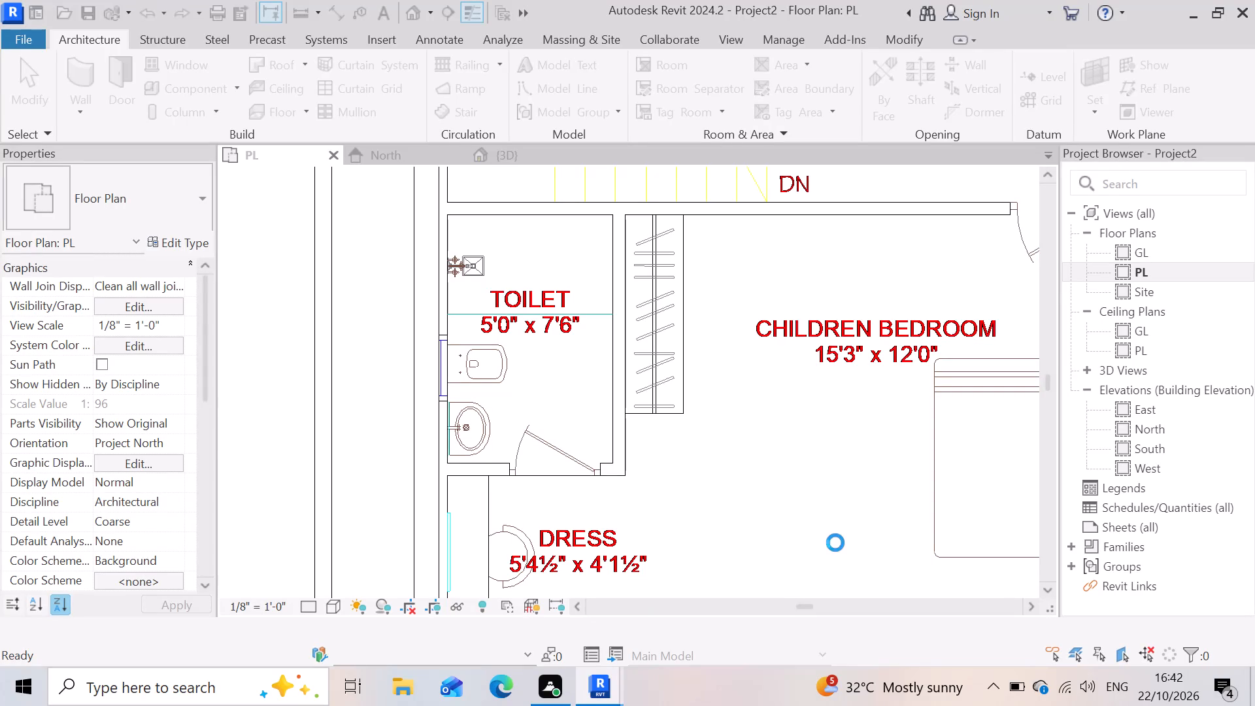
Examine the partitions around the children bedroom, toilet, staircase and sit out on the CAD plan.
{"action": "scroll", "coordinate": [668, 517], "scroll_direction": "down", "scroll_amount": 8}
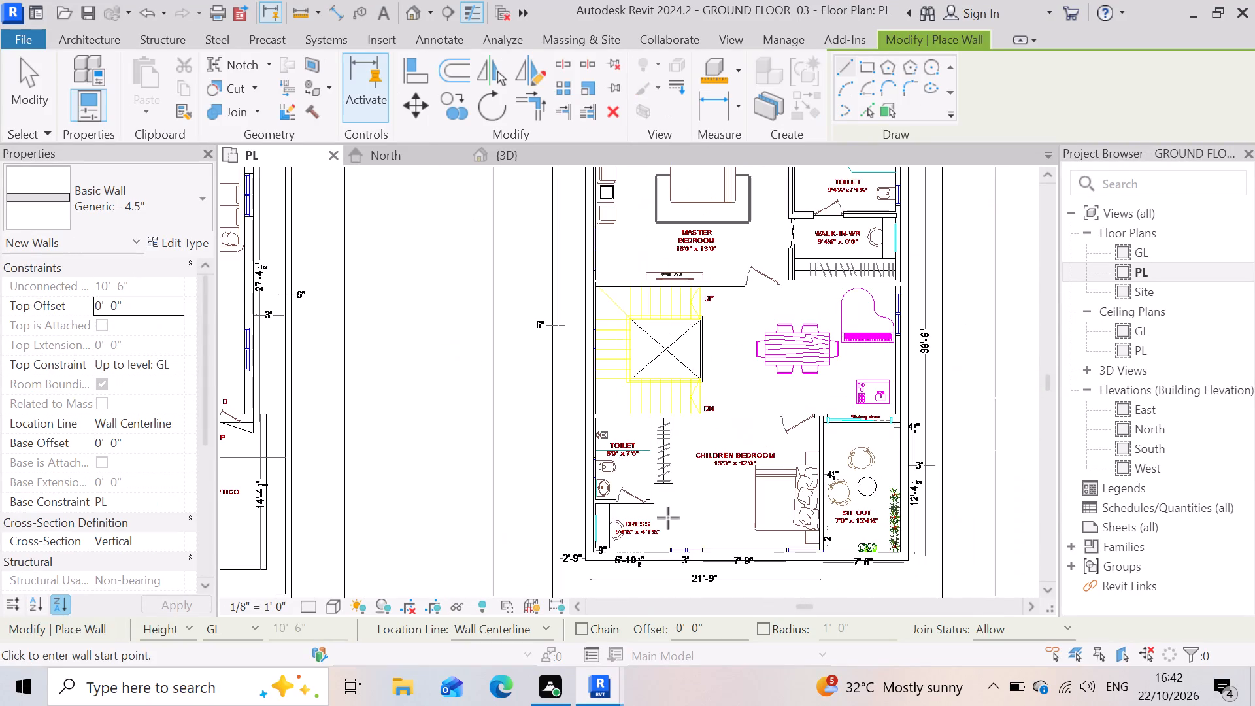
{"action": "scroll", "coordinate": [667, 517], "scroll_direction": "down", "scroll_amount": 3}
{"action": "scroll", "coordinate": [680, 362], "scroll_direction": "down", "scroll_amount": 1}
{"action": "scroll", "coordinate": [681, 356], "scroll_direction": "up", "scroll_amount": 2}
{"action": "scroll", "coordinate": [727, 403], "scroll_direction": "up", "scroll_amount": 4}
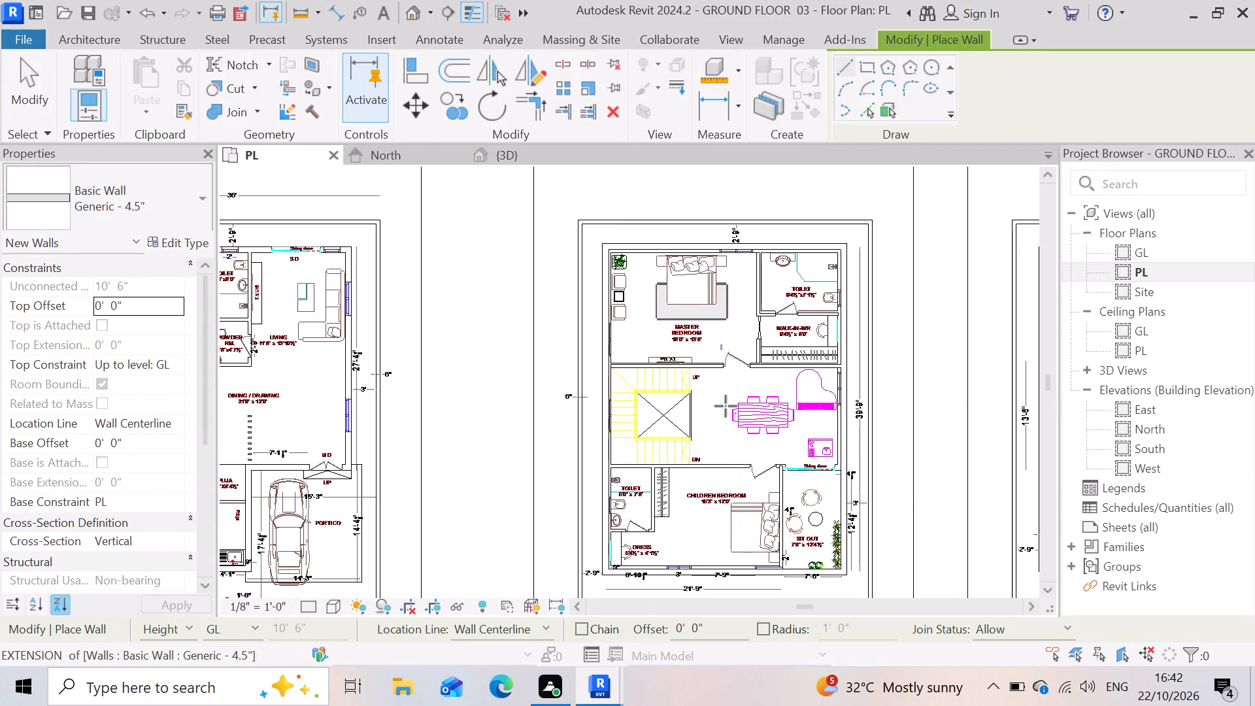
{"action": "scroll", "coordinate": [635, 570], "scroll_direction": "up", "scroll_amount": 3}
{"action": "scroll", "coordinate": [577, 490], "scroll_direction": "down", "scroll_amount": 4}
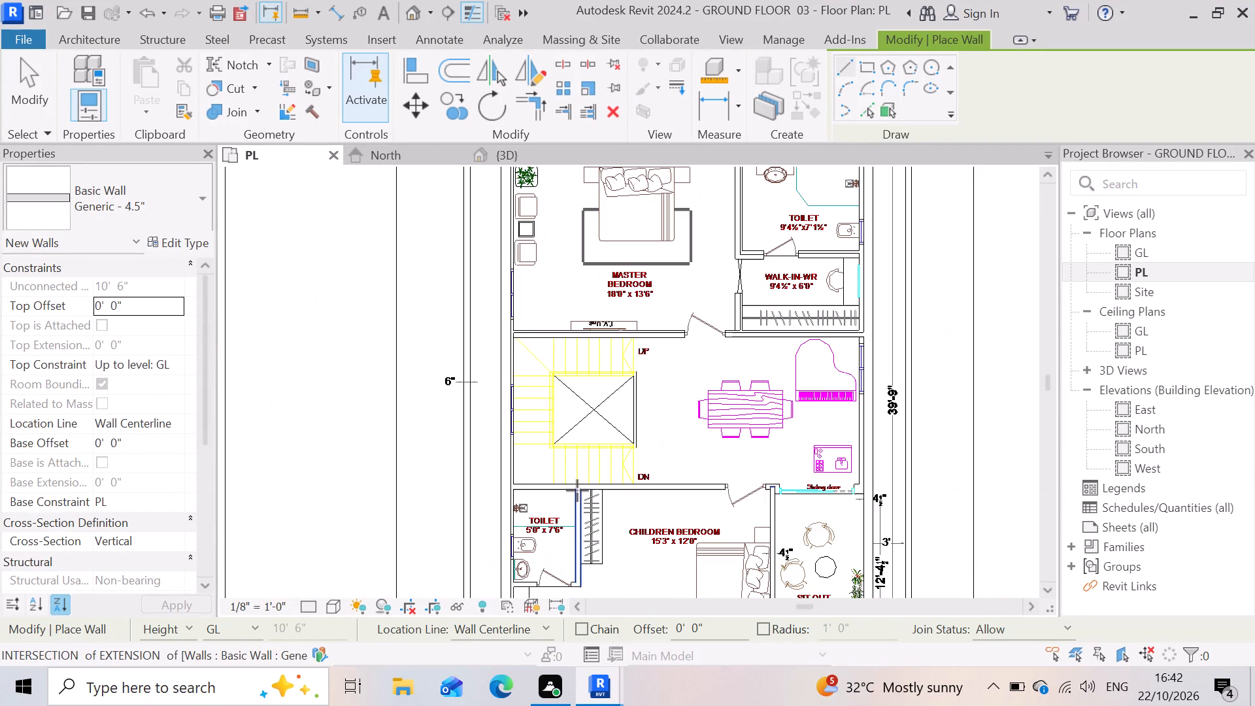
{"action": "scroll", "coordinate": [577, 490], "scroll_direction": "down", "scroll_amount": 6}
{"action": "scroll", "coordinate": [624, 531], "scroll_direction": "up", "scroll_amount": 5}
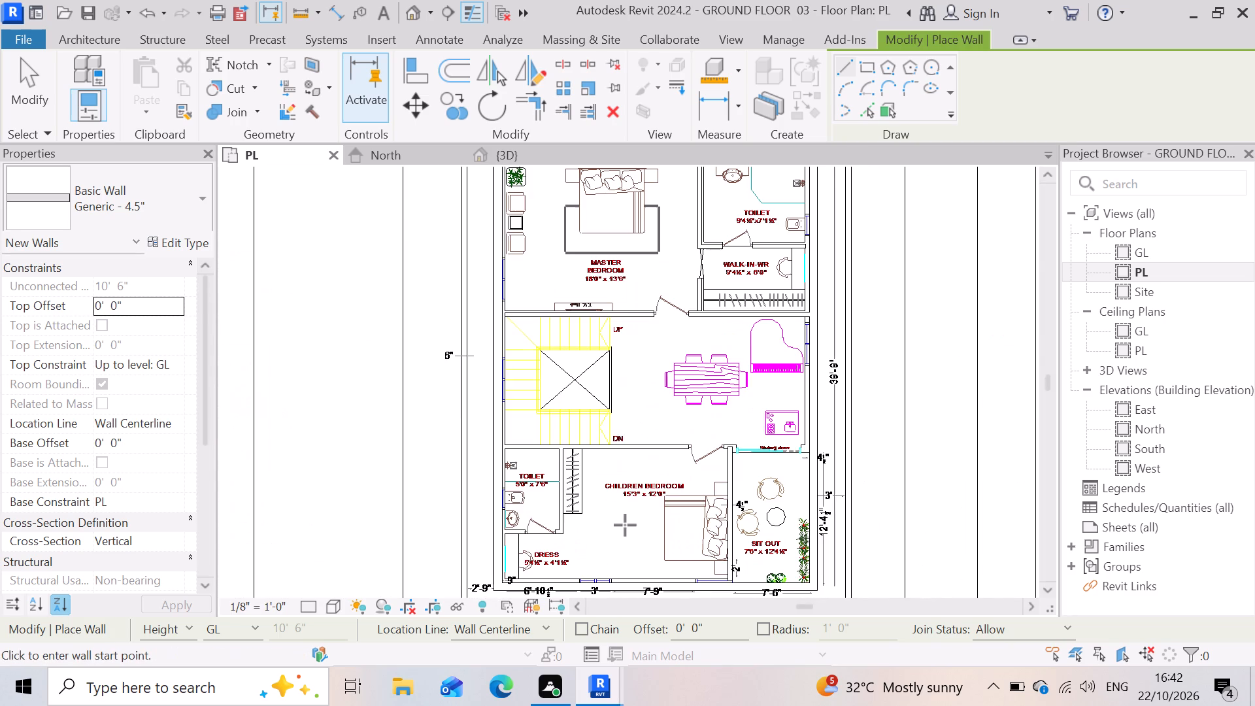
{"action": "scroll", "coordinate": [724, 478], "scroll_direction": "up", "scroll_amount": 3}
{"action": "scroll", "coordinate": [512, 441], "scroll_direction": "up", "scroll_amount": 2}
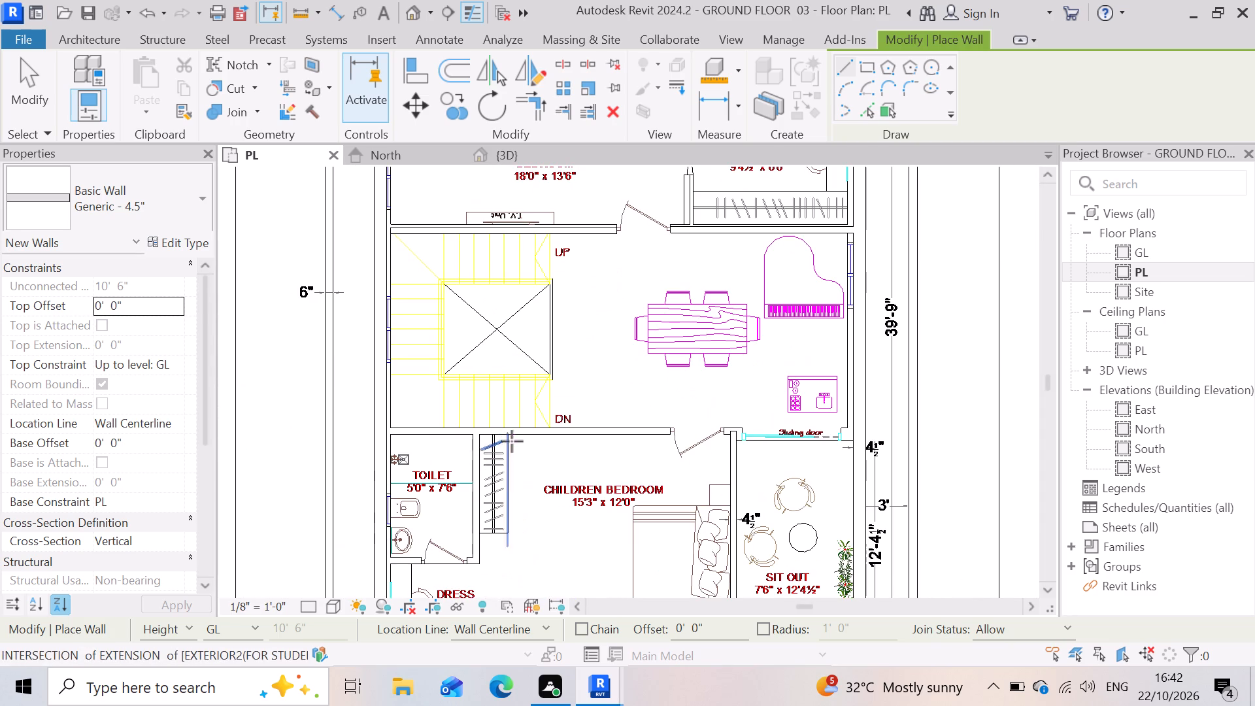
{"action": "scroll", "coordinate": [440, 452], "scroll_direction": "up", "scroll_amount": 2}
{"action": "scroll", "coordinate": [590, 438], "scroll_direction": "down", "scroll_amount": 6}
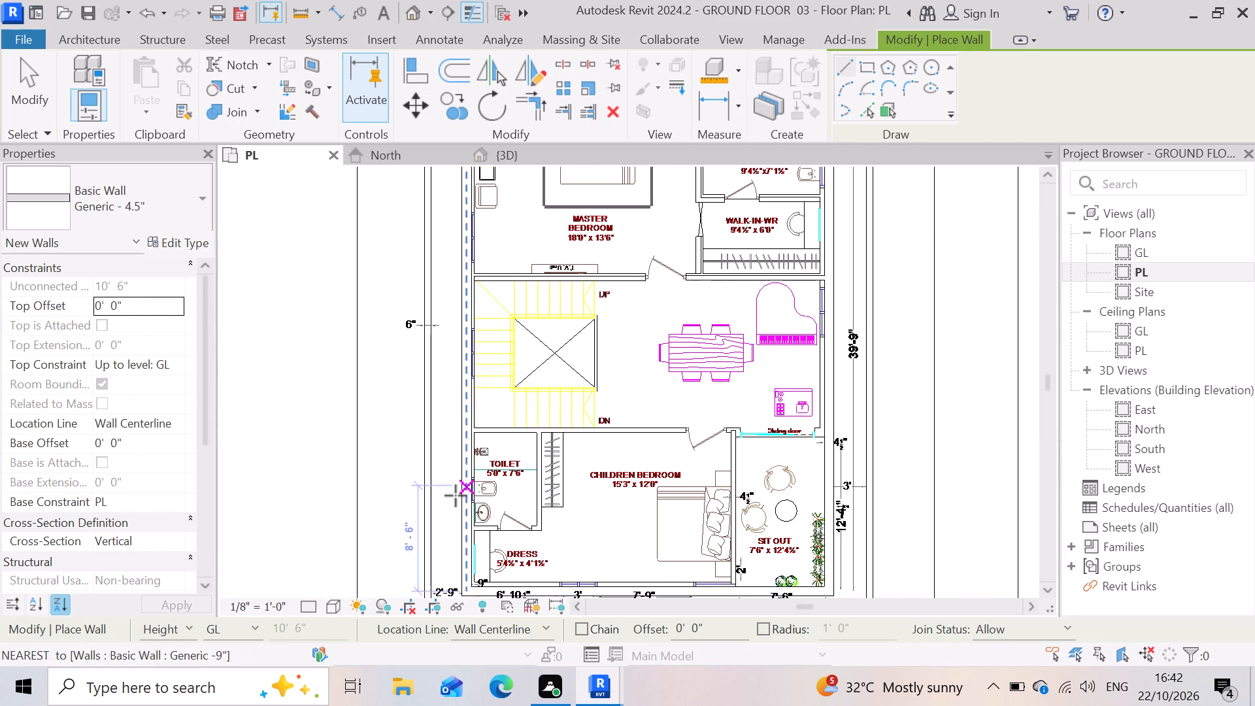
{"action": "scroll", "coordinate": [485, 547], "scroll_direction": "up", "scroll_amount": 12}
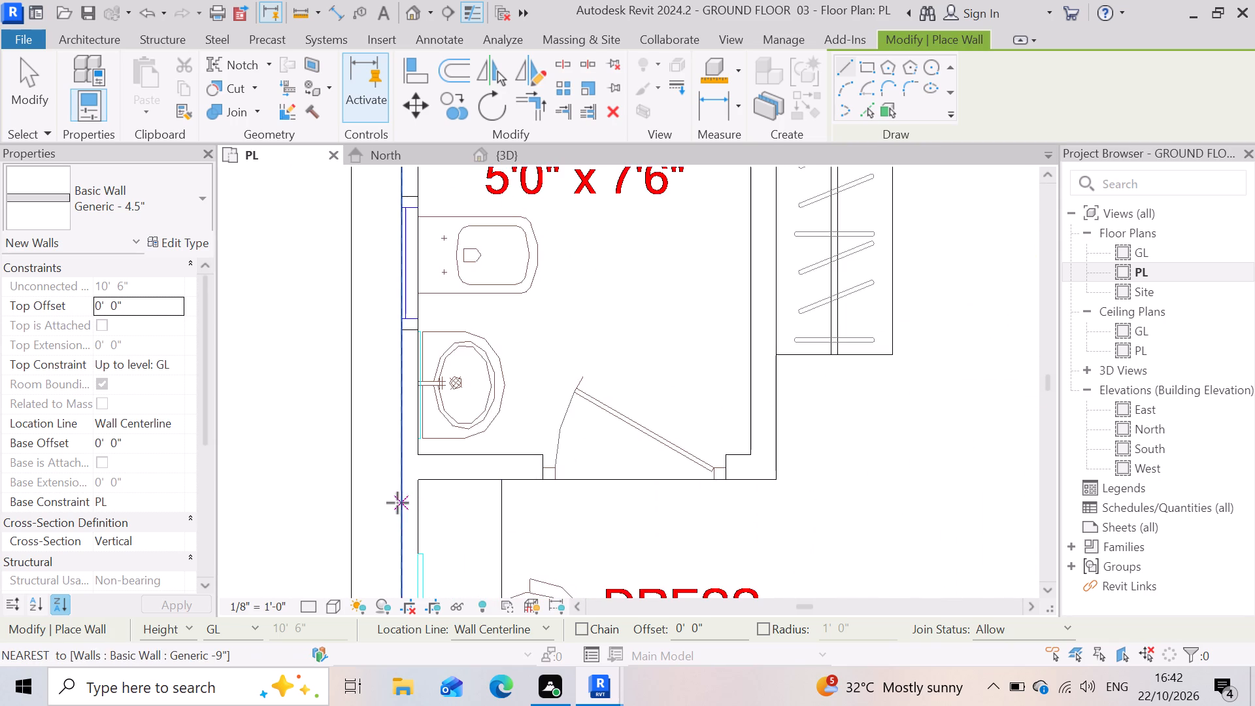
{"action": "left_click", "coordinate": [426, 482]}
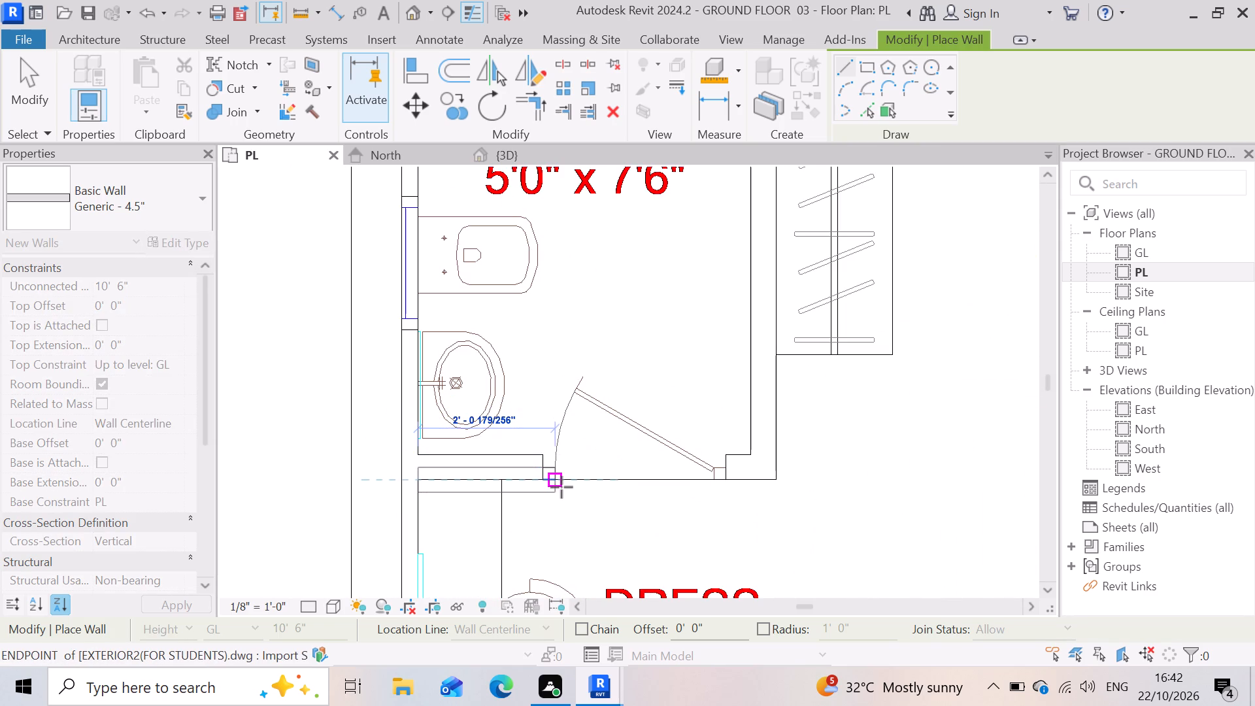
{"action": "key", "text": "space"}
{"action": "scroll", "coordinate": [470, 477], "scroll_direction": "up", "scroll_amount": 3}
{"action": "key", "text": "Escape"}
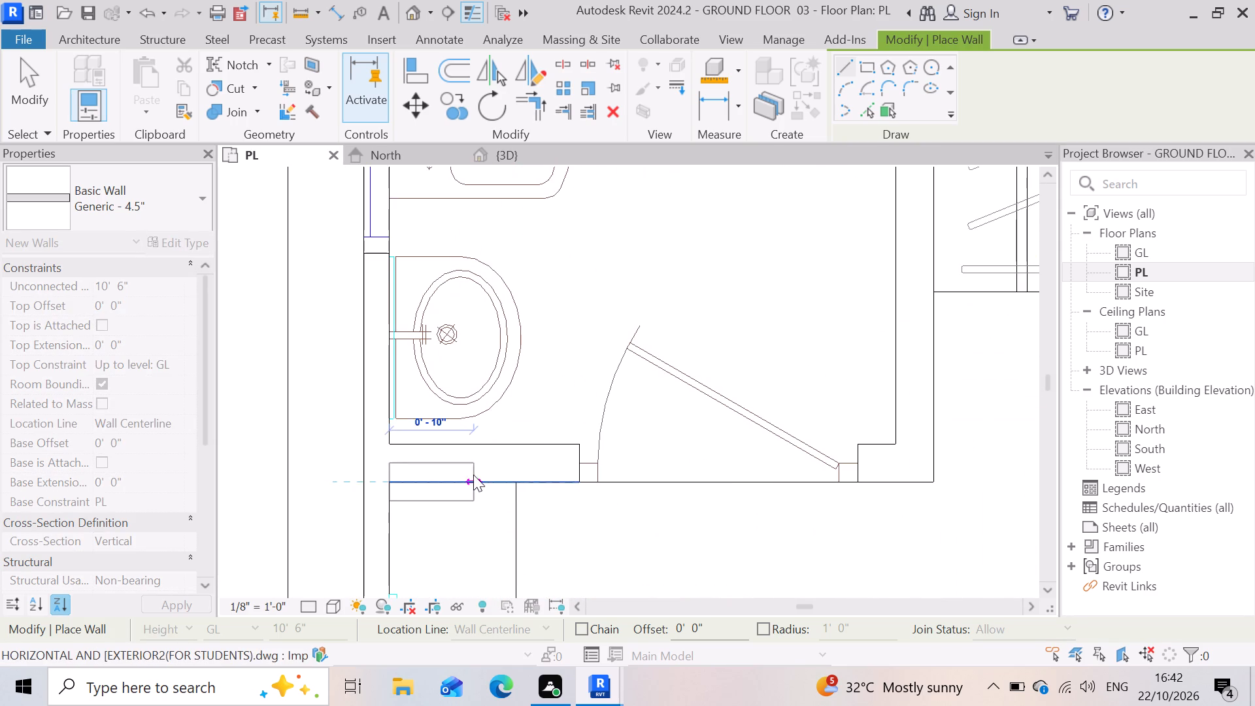
Draw a Generic - 4.5" wall about 1'-10" long between toilet and dress, from the outer wall to the near door jamb.
{"action": "scroll", "coordinate": [467, 463], "scroll_direction": "up", "scroll_amount": 3}
{"action": "left_click", "coordinate": [360, 464]}
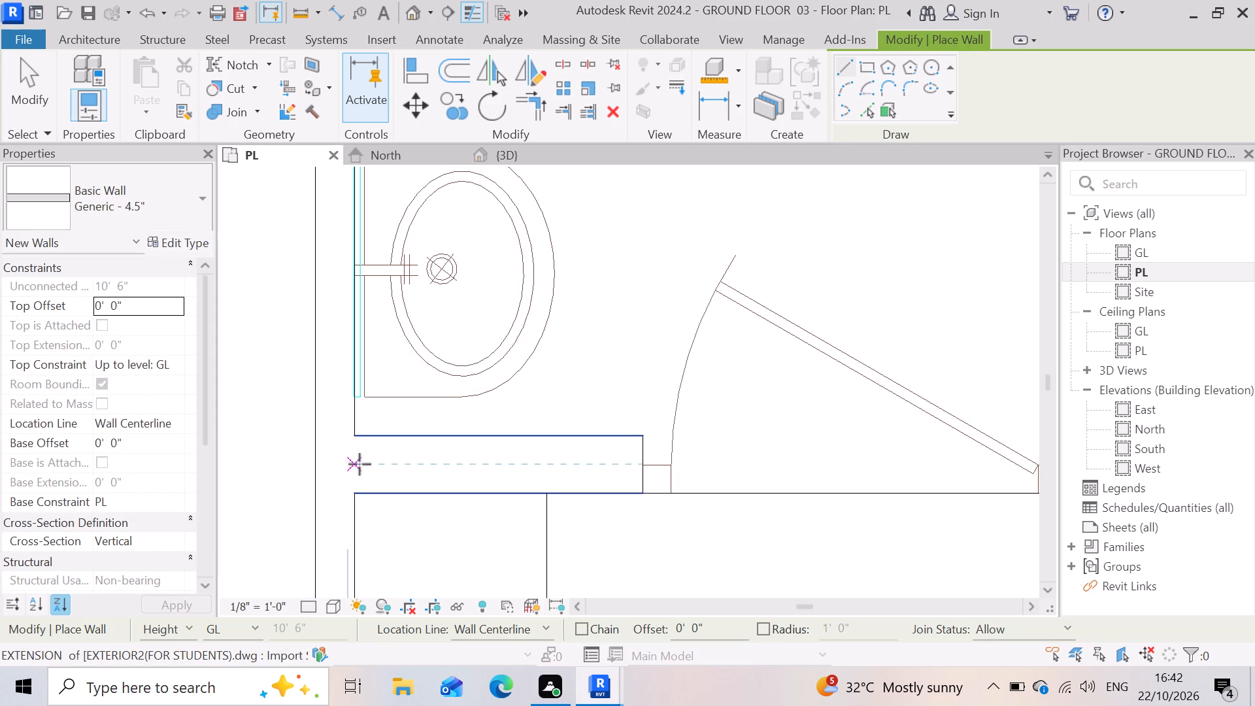
{"action": "left_click", "coordinate": [643, 459]}
{"action": "key", "text": "Escape"}
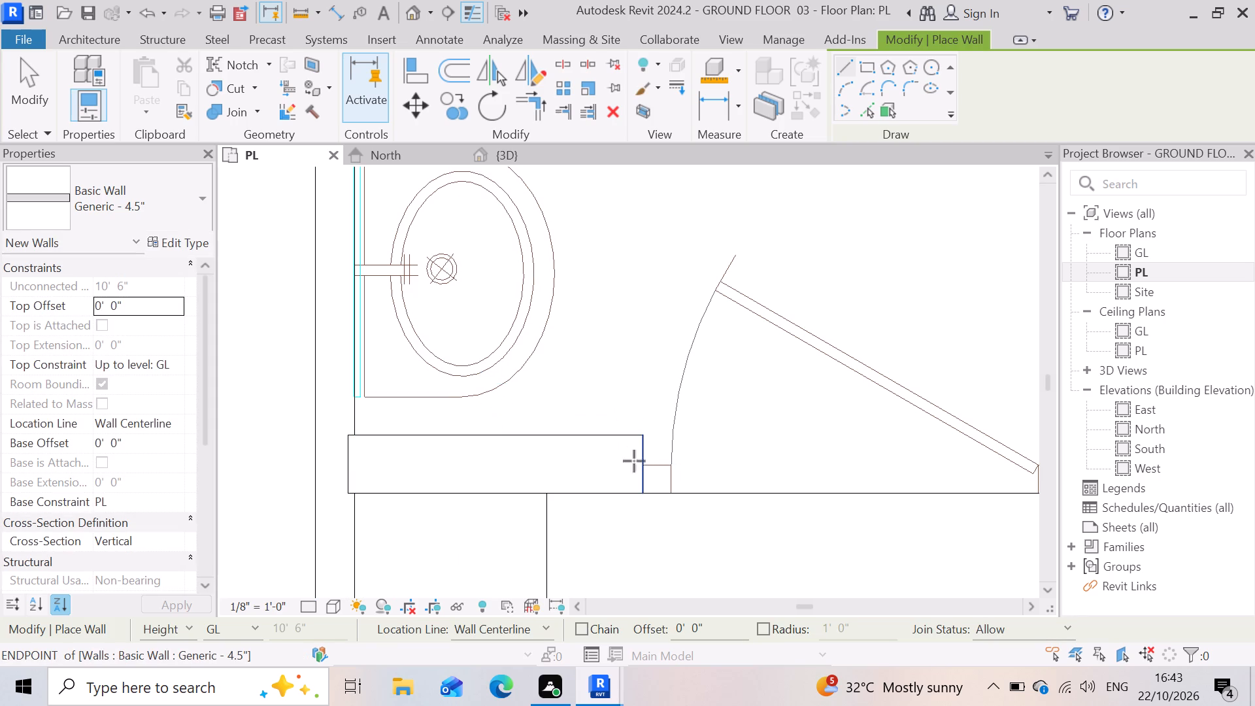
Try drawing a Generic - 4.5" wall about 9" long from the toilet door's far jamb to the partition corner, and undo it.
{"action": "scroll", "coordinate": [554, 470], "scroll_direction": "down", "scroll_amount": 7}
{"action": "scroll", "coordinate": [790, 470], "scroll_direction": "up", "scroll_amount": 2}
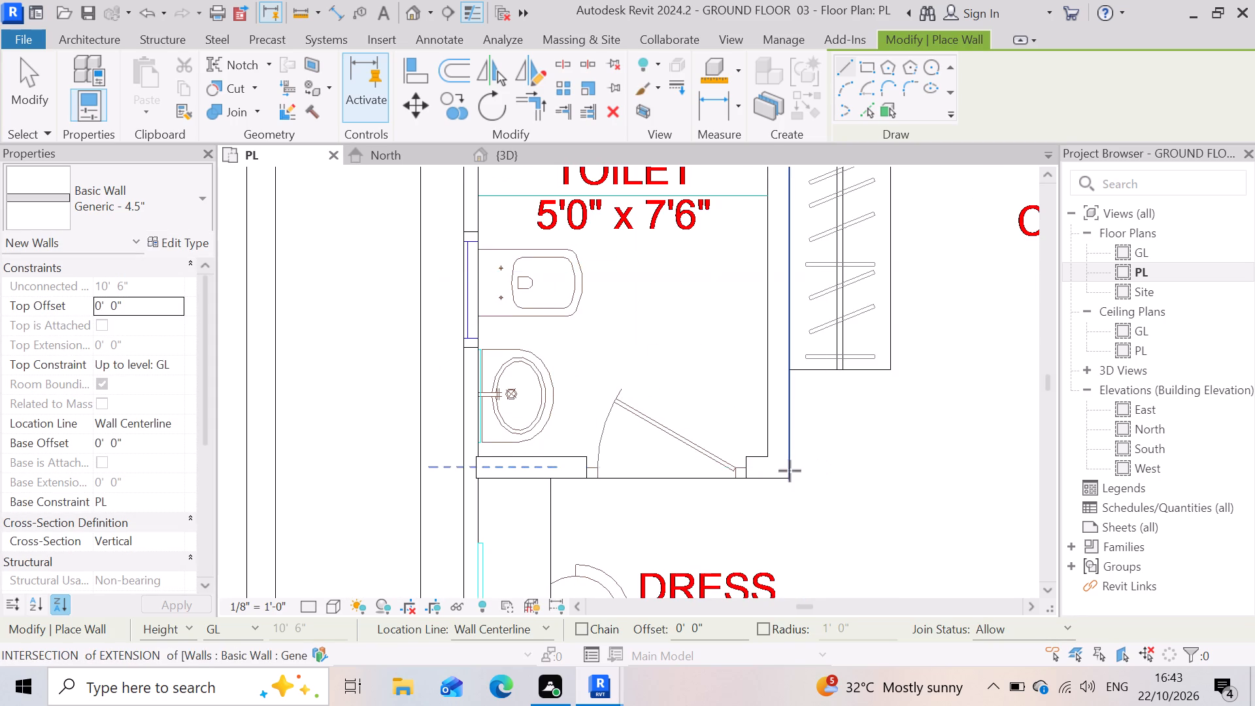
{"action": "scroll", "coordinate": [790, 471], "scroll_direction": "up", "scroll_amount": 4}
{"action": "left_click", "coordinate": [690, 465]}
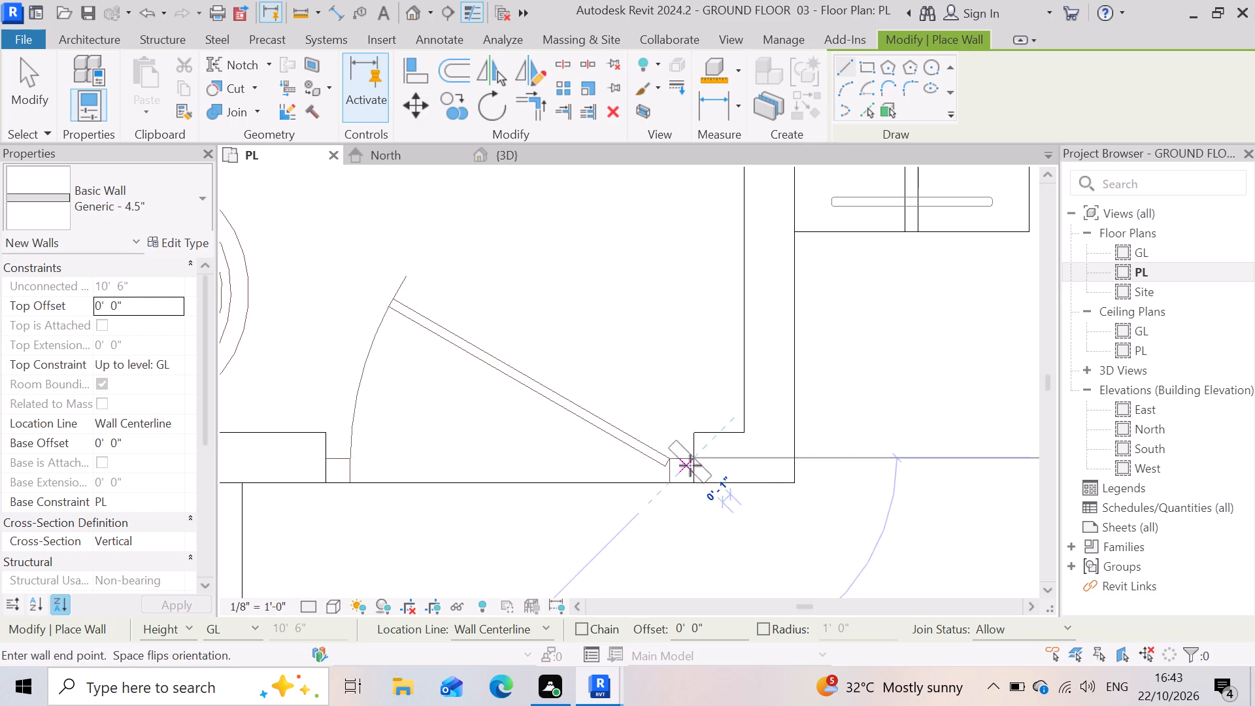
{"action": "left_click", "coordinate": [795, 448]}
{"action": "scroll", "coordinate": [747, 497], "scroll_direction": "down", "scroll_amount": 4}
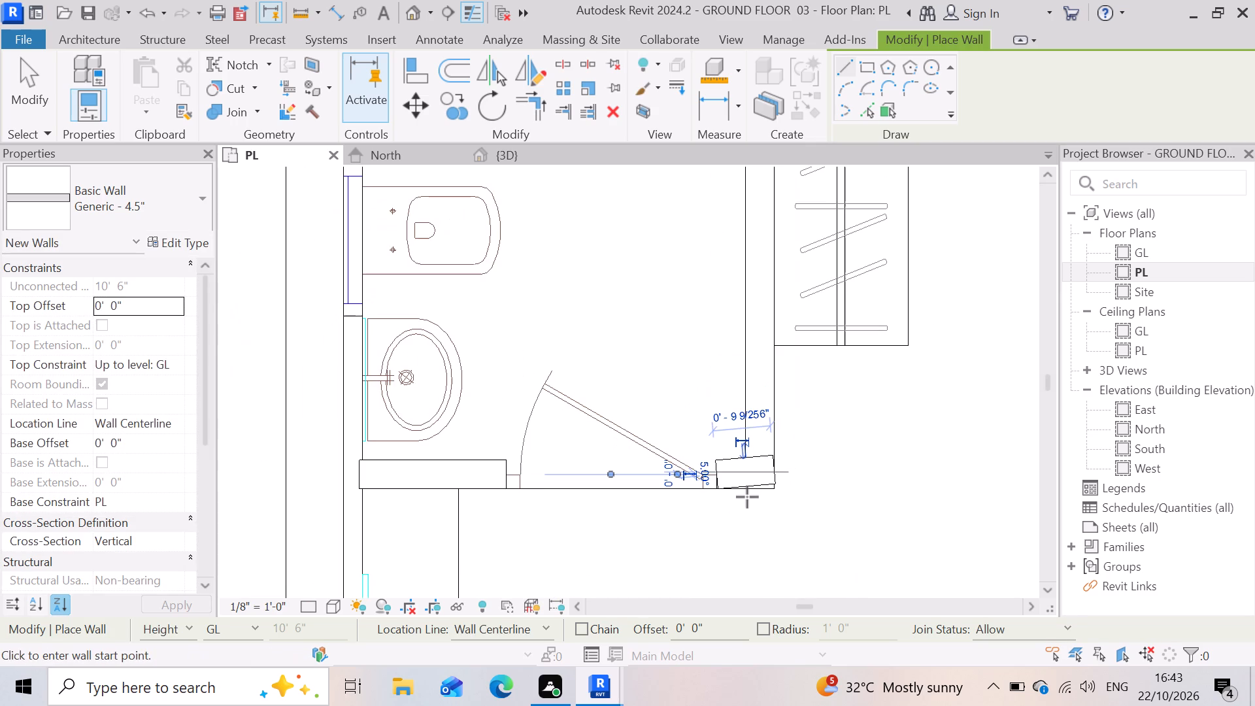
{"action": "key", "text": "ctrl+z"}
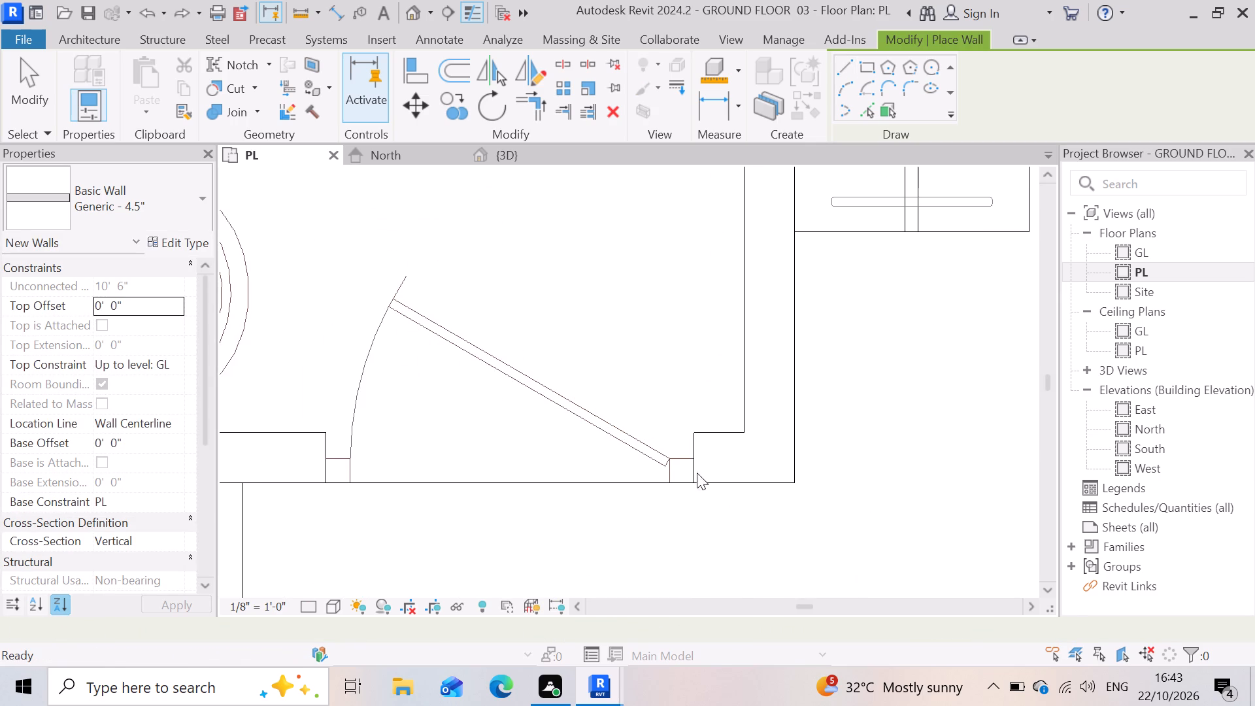
Draw a Generic - 4.5" wall about 9" long from the toilet door's far jamb to the partition corner.
{"action": "scroll", "coordinate": [692, 471], "scroll_direction": "up", "scroll_amount": 2}
{"action": "left_click", "coordinate": [697, 464]}
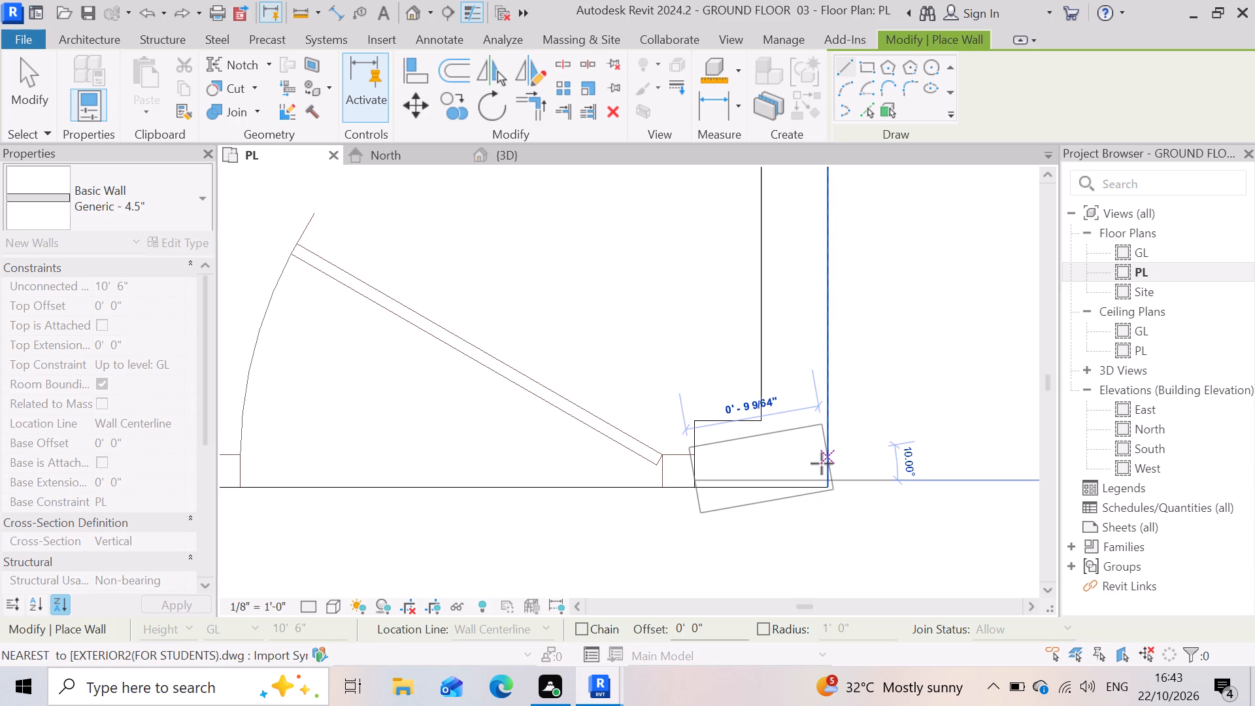
{"action": "key", "text": "Escape"}
{"action": "left_click", "coordinate": [699, 447]}
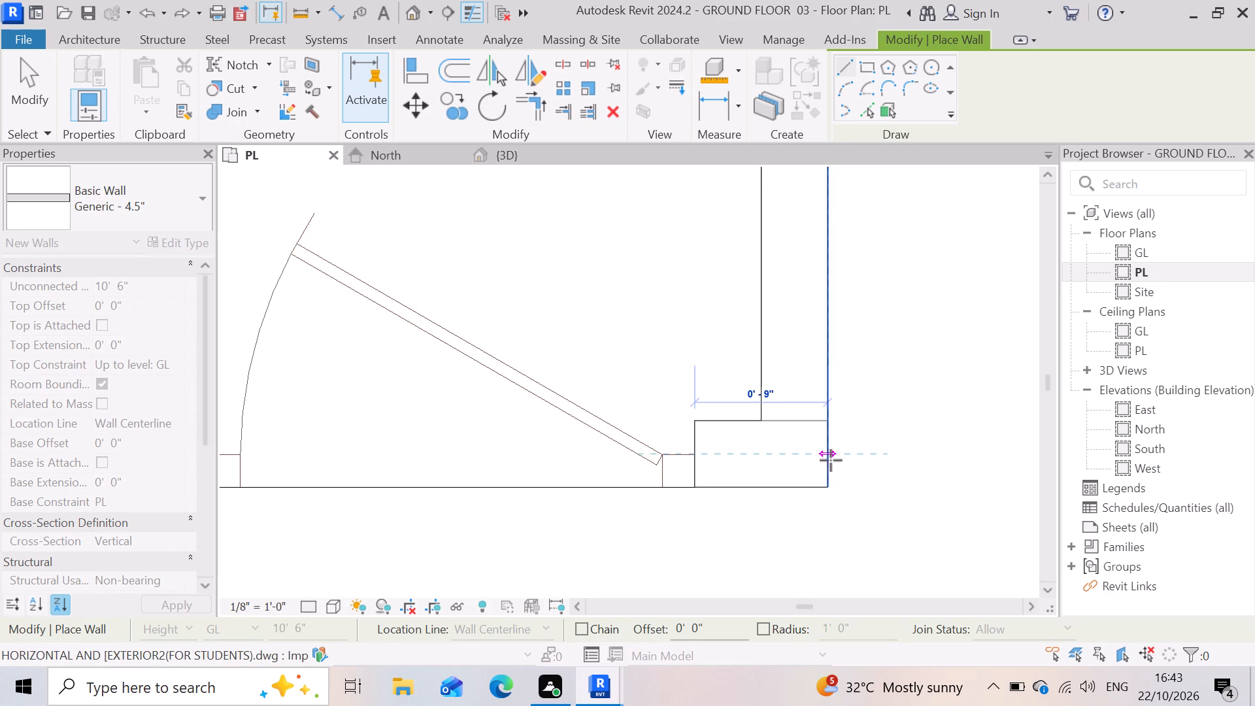
{"action": "left_click", "coordinate": [831, 460]}
{"action": "key", "text": "Escape"}
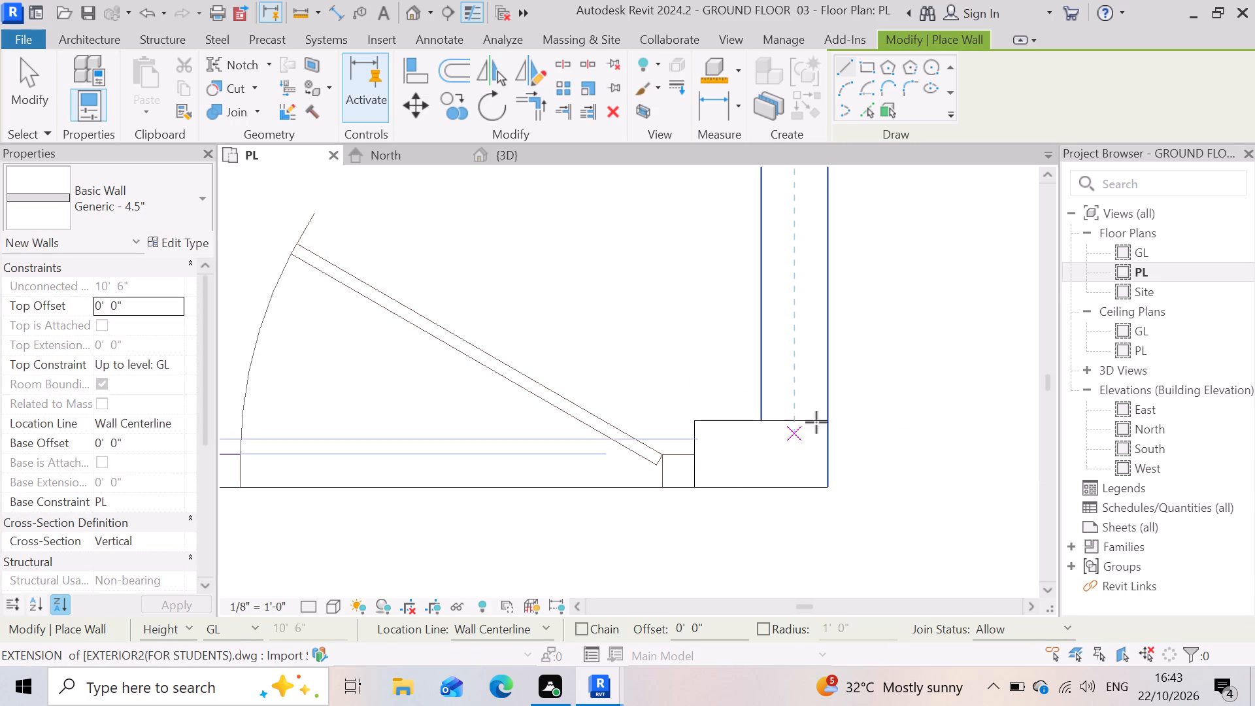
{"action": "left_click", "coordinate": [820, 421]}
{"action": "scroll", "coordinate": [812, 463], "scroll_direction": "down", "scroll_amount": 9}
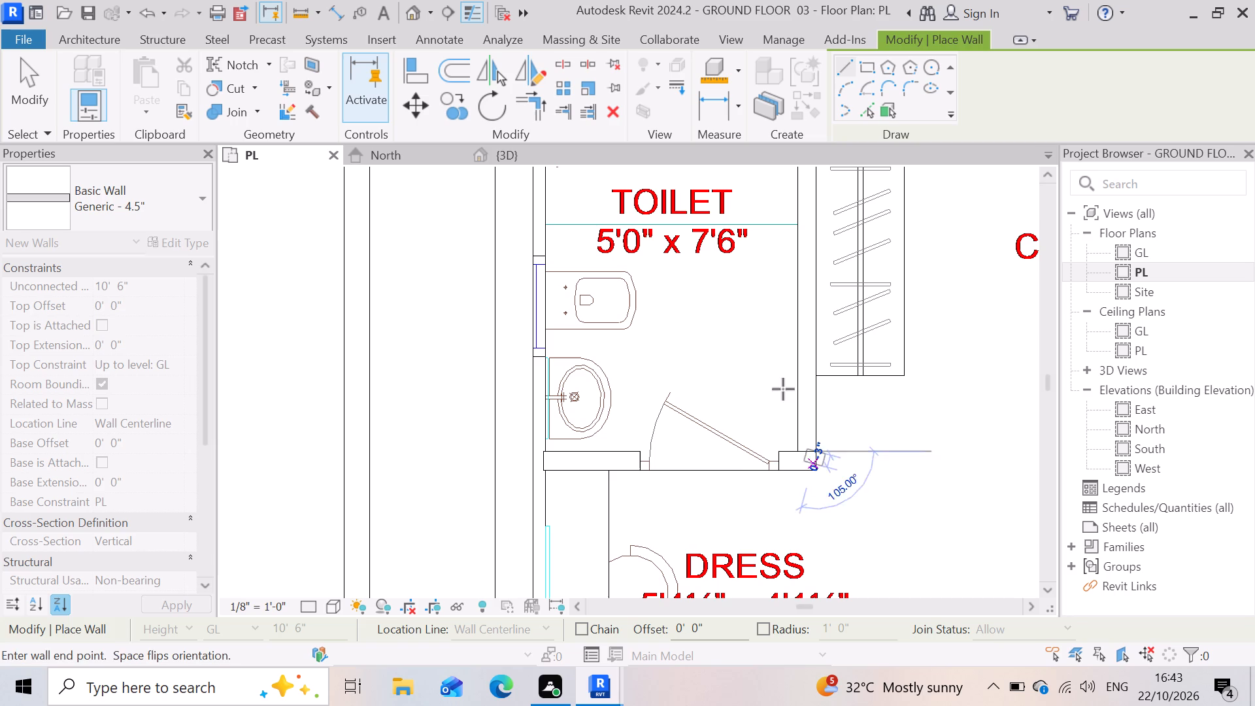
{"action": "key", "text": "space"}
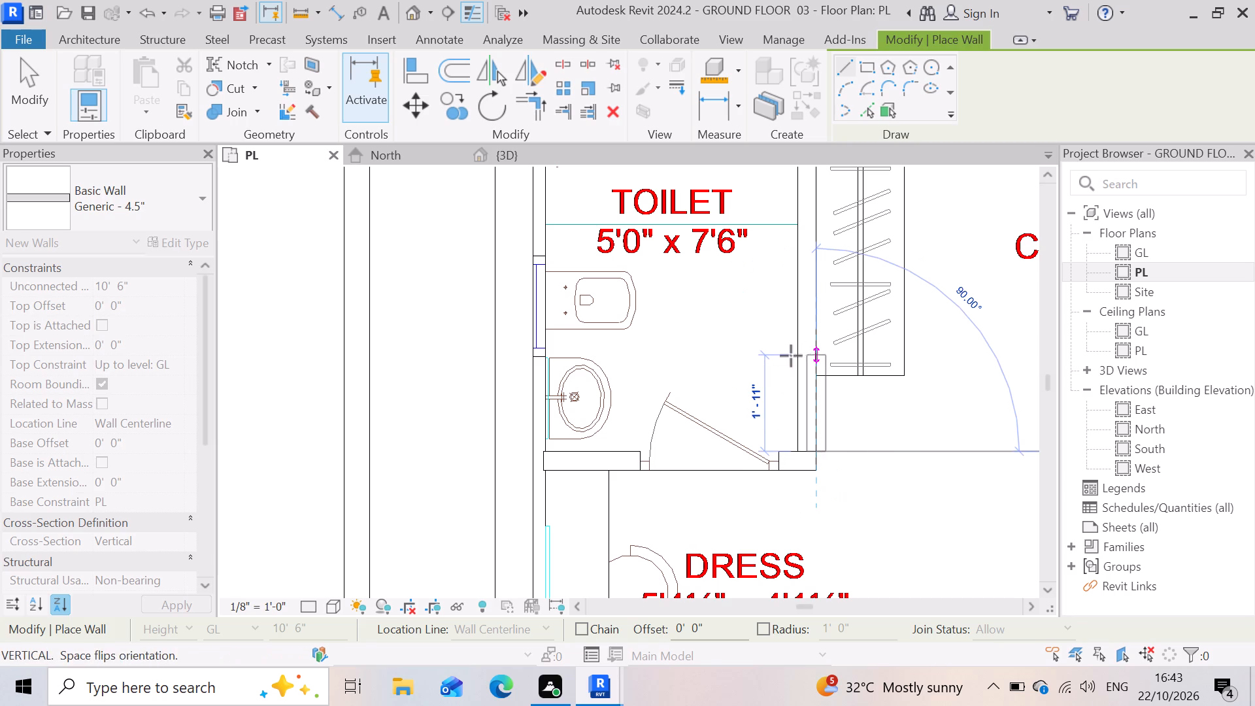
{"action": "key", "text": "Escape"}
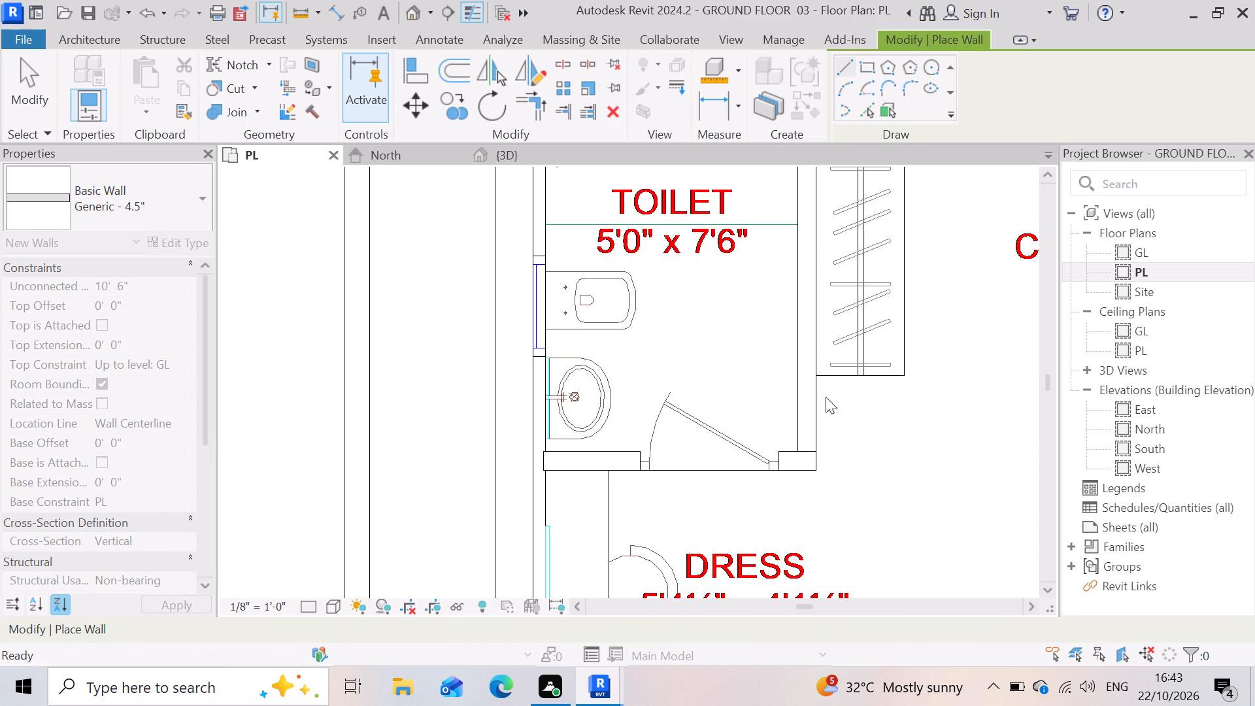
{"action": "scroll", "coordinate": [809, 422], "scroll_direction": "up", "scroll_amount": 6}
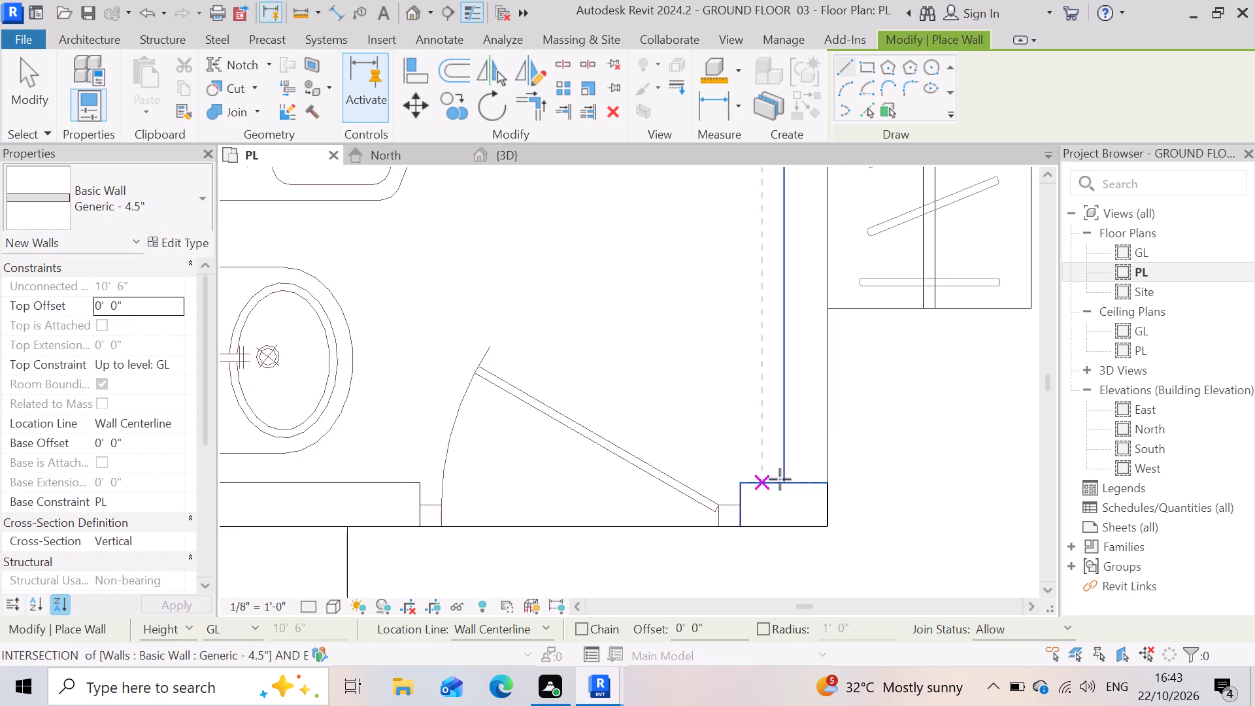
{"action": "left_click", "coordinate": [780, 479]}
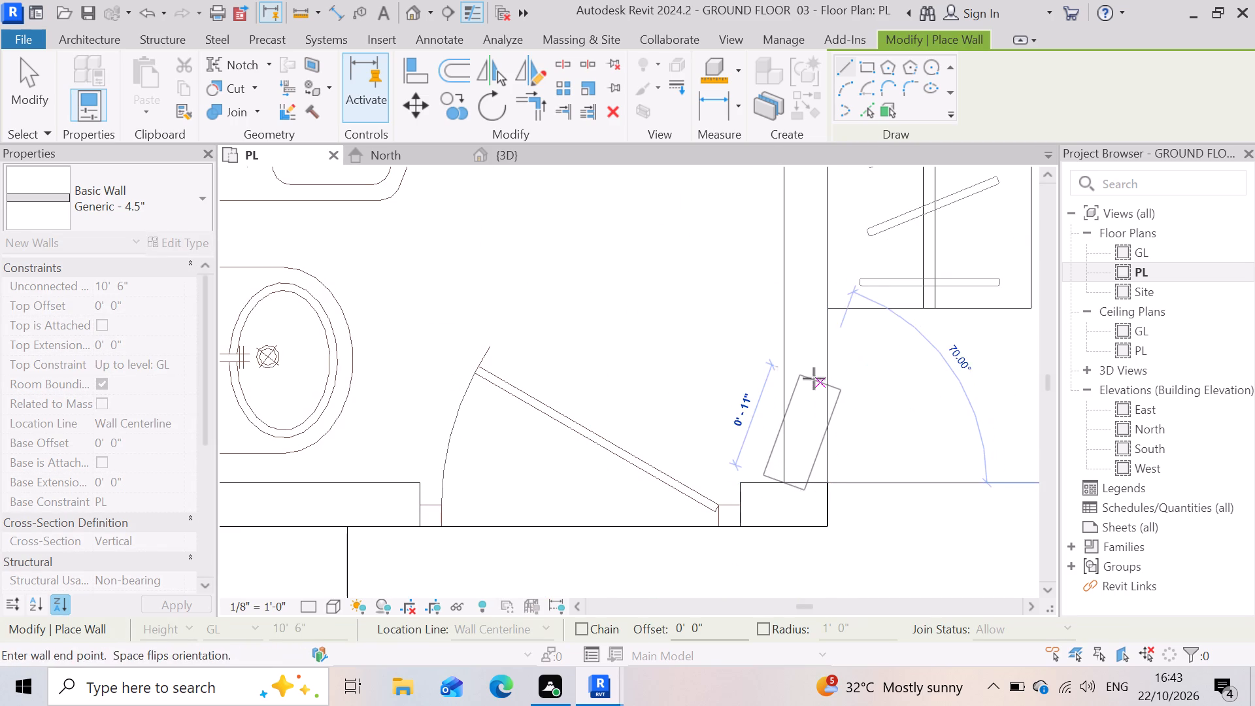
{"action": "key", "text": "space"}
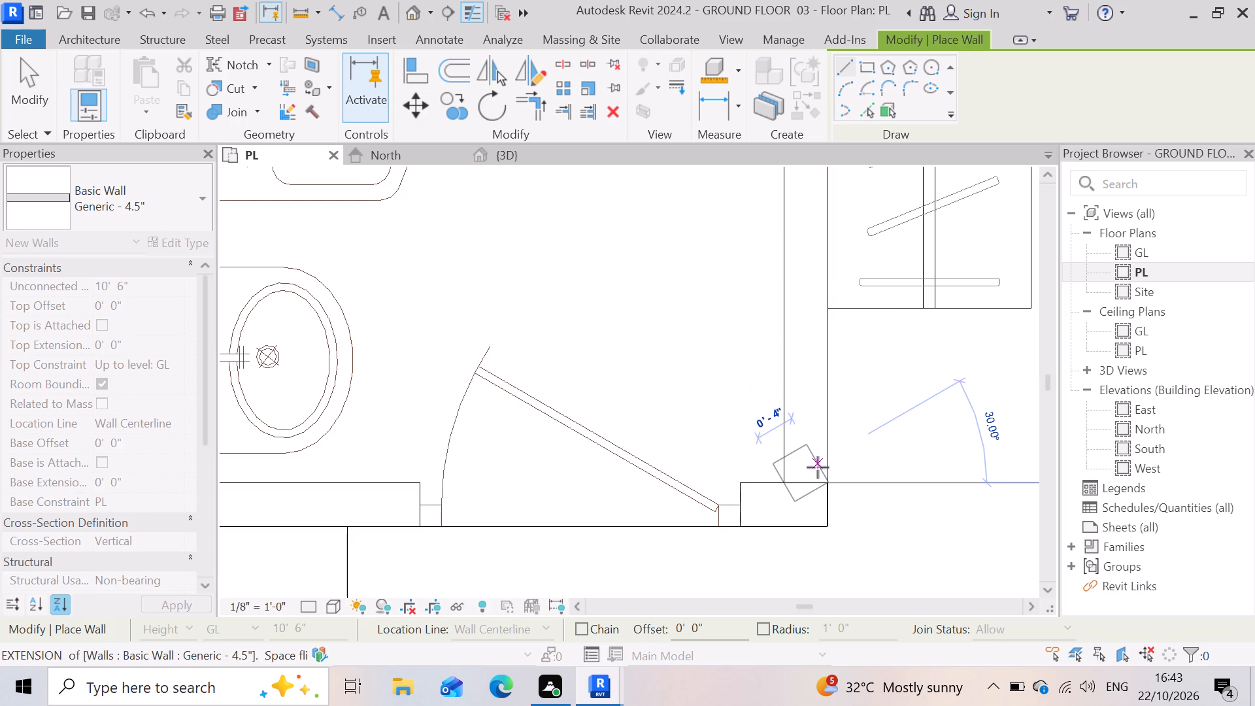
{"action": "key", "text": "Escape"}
Draw a Generic - 4.5" wall about 7'-8 1/4" long between toilet and children bedroom, from the short jamb wall to the staircase partition.
{"action": "scroll", "coordinate": [818, 471], "scroll_direction": "up", "scroll_amount": 3}
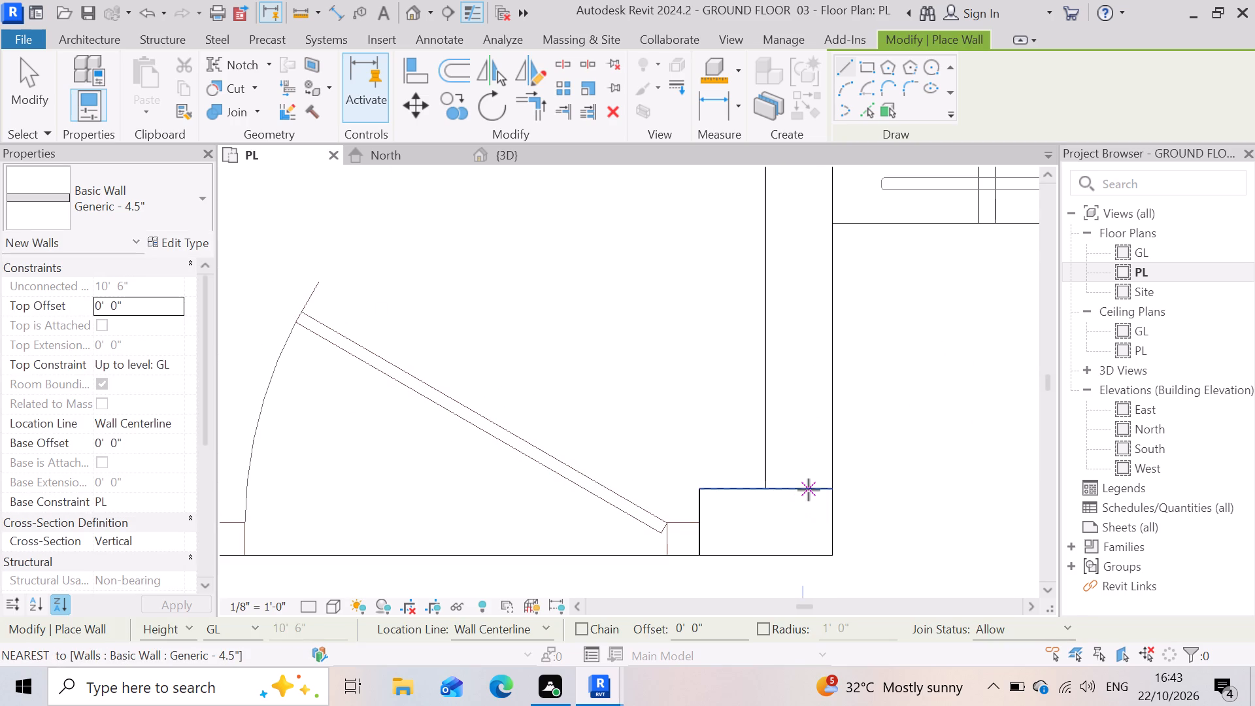
{"action": "left_click", "coordinate": [809, 490]}
{"action": "scroll", "coordinate": [848, 520], "scroll_direction": "down", "scroll_amount": 8}
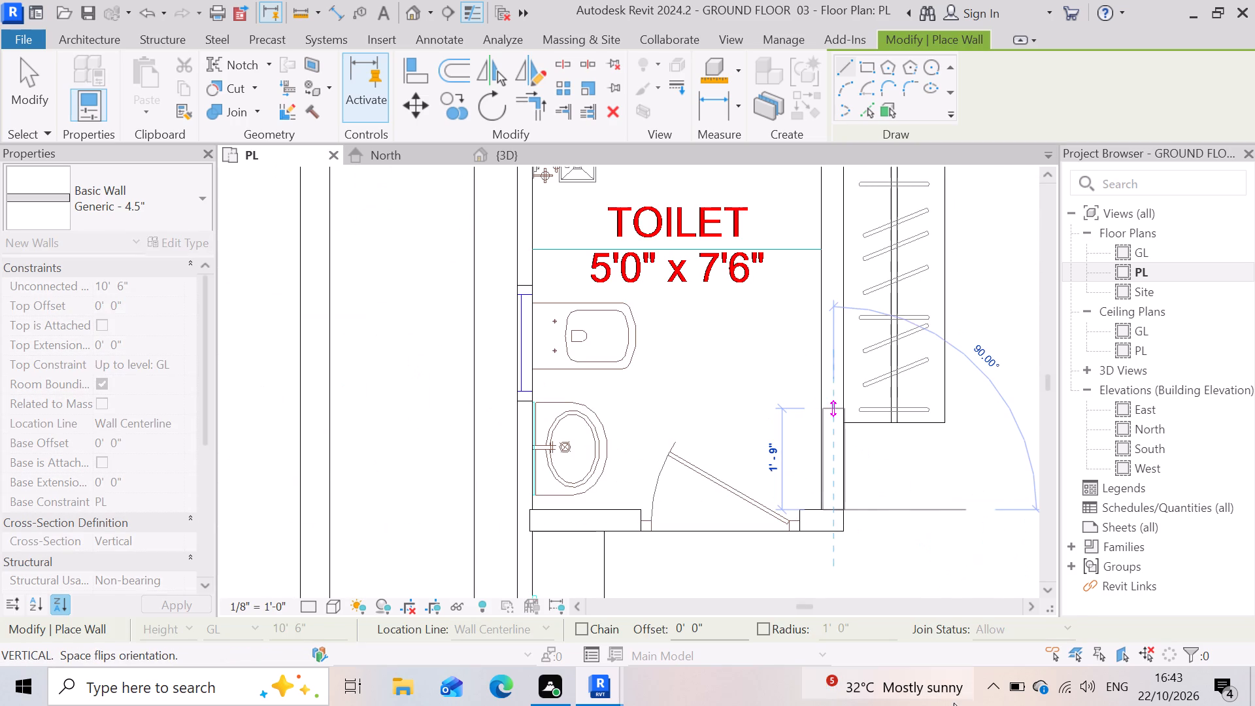
{"action": "scroll", "coordinate": [954, 703], "scroll_direction": "down", "scroll_amount": 8}
{"action": "scroll", "coordinate": [856, 521], "scroll_direction": "down", "scroll_amount": 4}
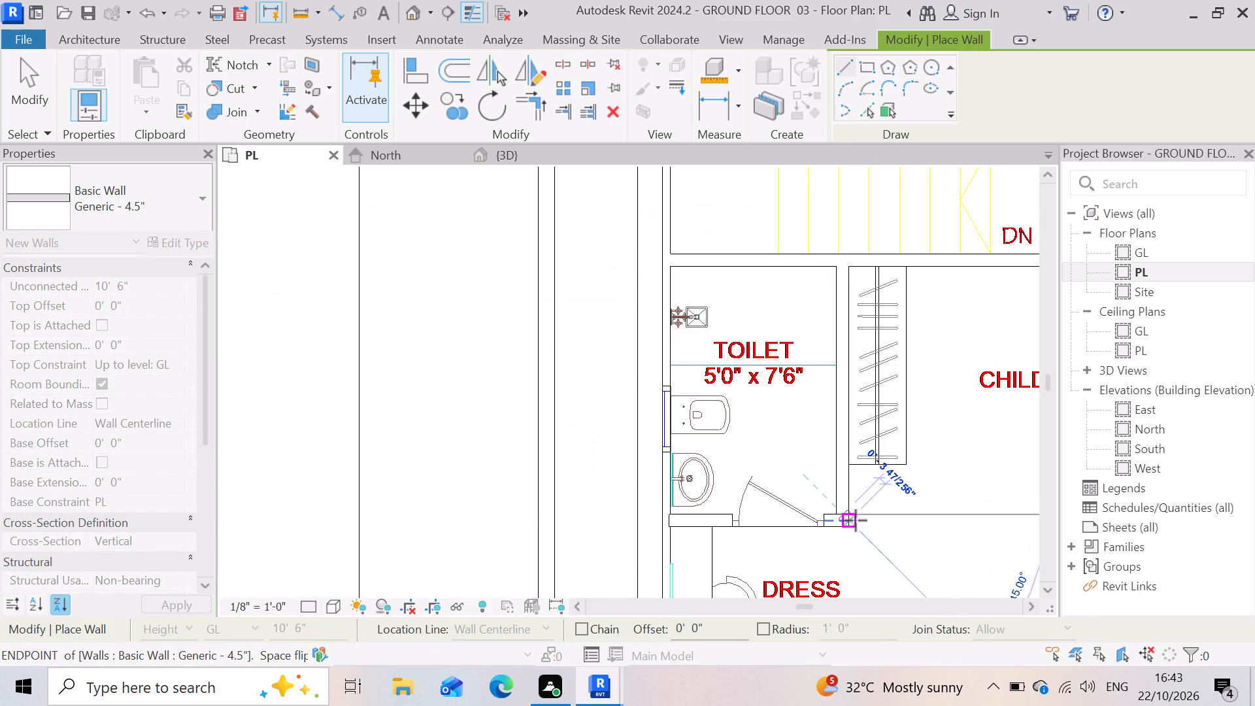
{"action": "scroll", "coordinate": [852, 315], "scroll_direction": "up", "scroll_amount": 10}
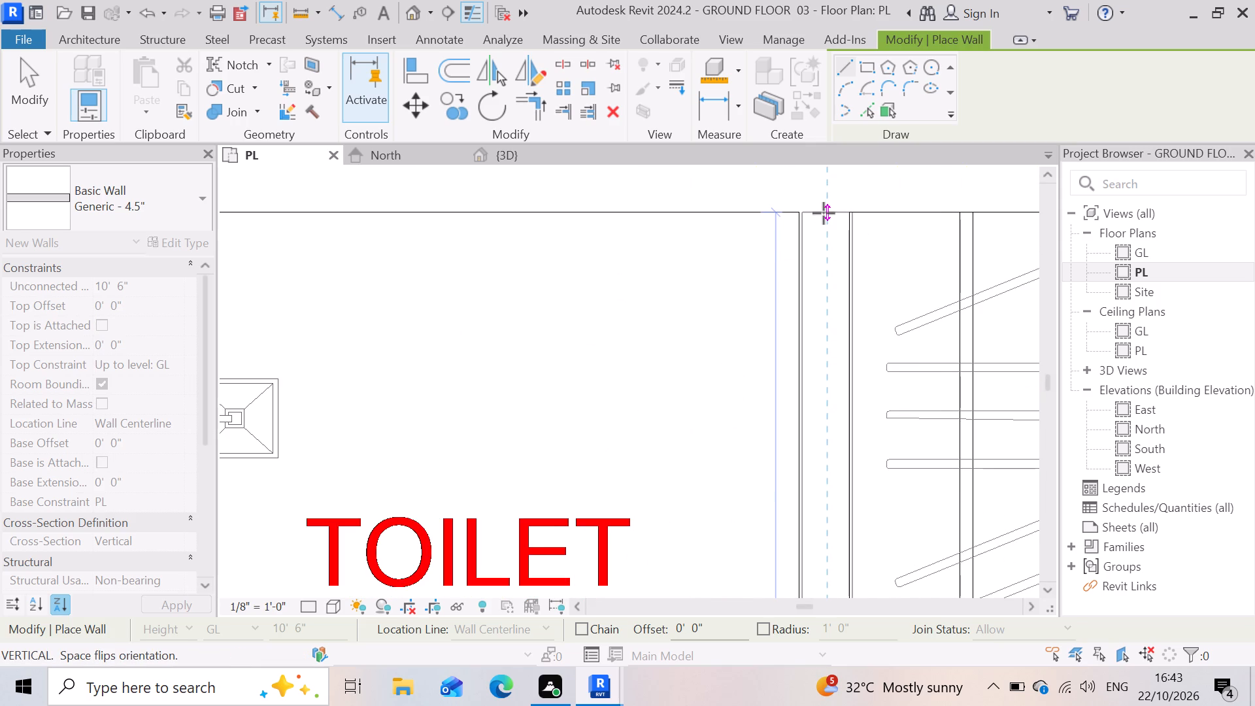
{"action": "left_click", "coordinate": [824, 213]}
{"action": "scroll", "coordinate": [816, 303], "scroll_direction": "down", "scroll_amount": 8}
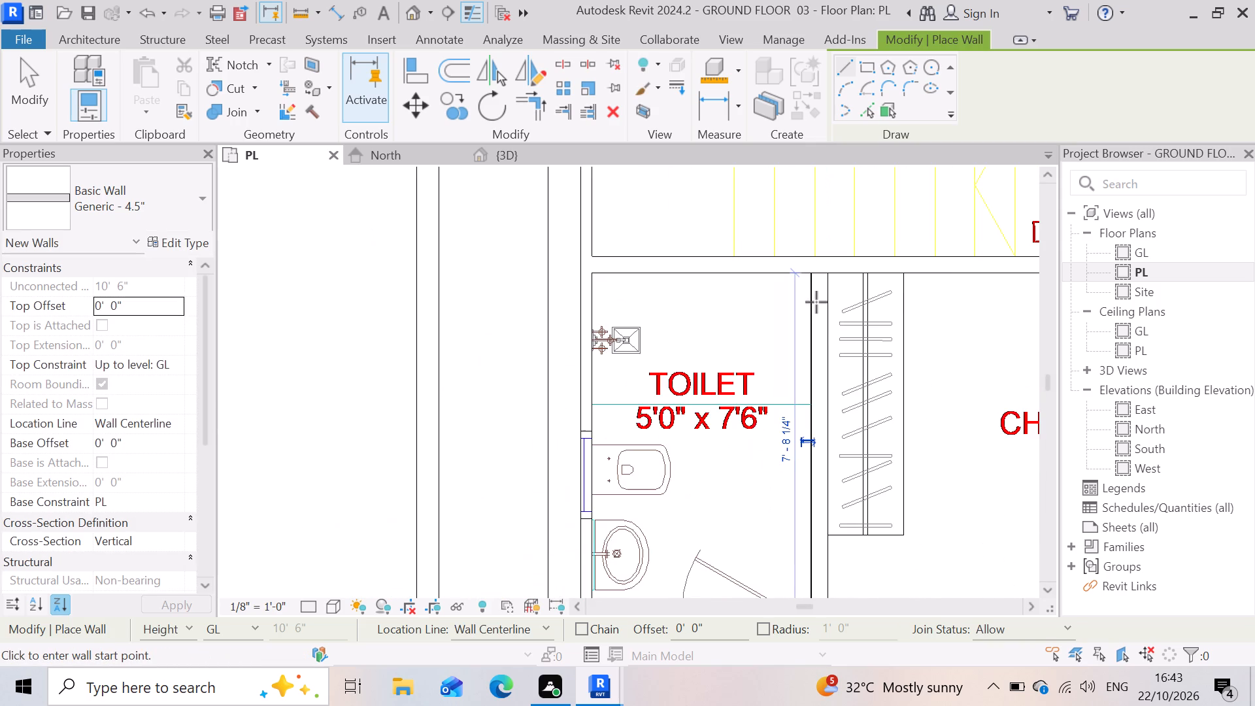
{"action": "scroll", "coordinate": [816, 302], "scroll_direction": "down", "scroll_amount": 4}
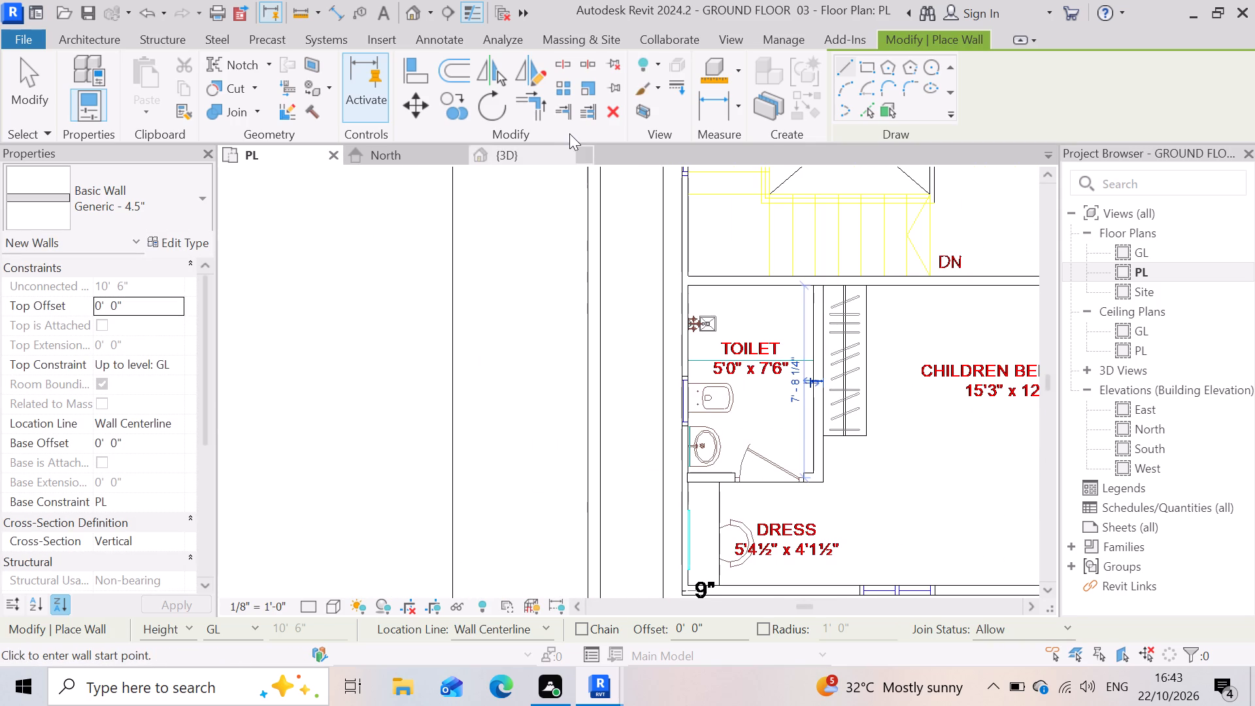
Examine the modelled interior walls around the staircase and toilet in the 3D view, and return to the PL floor plan.
{"action": "left_click", "coordinate": [538, 163]}
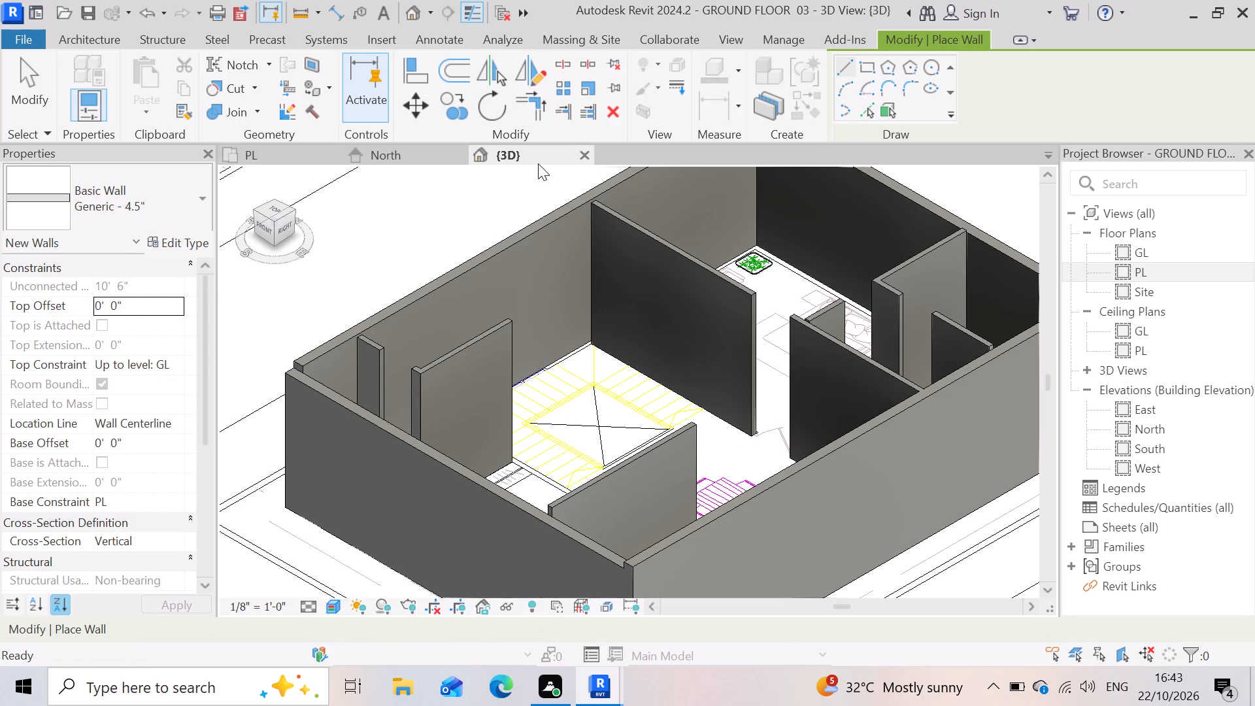
{"action": "scroll", "coordinate": [646, 483], "scroll_direction": "up", "scroll_amount": 3}
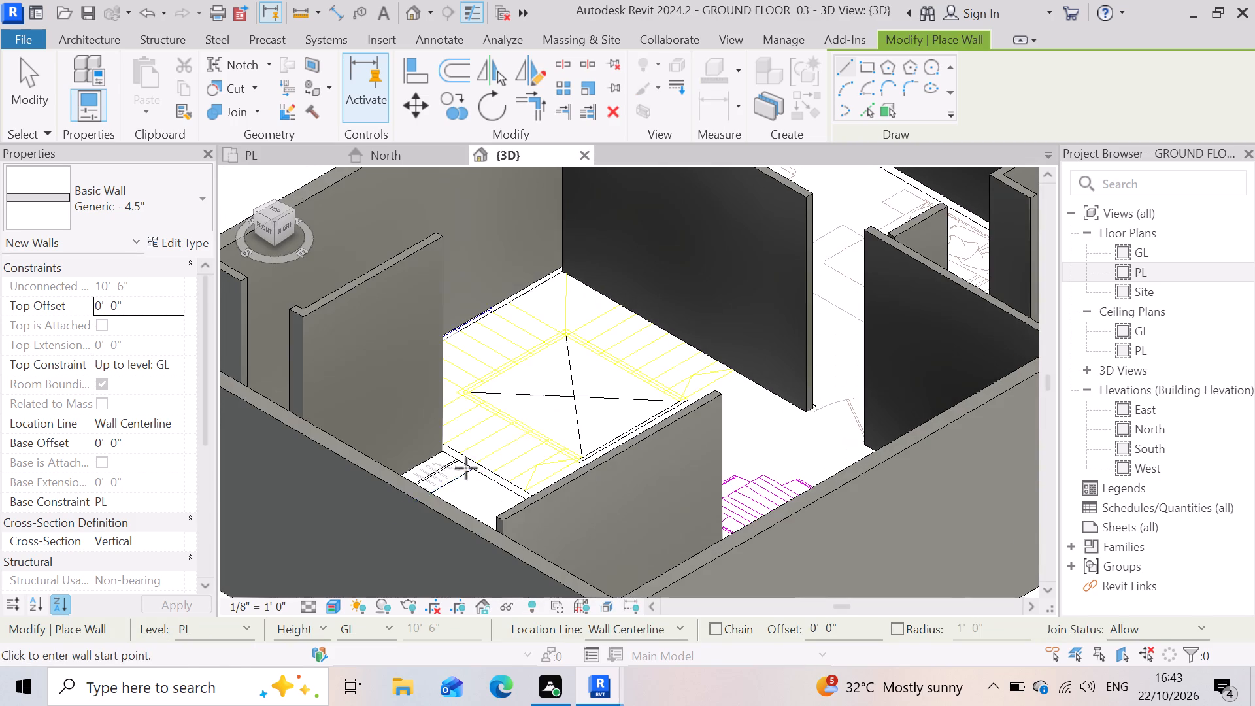
{"action": "scroll", "coordinate": [699, 437], "scroll_direction": "down", "scroll_amount": 3}
{"action": "scroll", "coordinate": [607, 425], "scroll_direction": "down", "scroll_amount": 4}
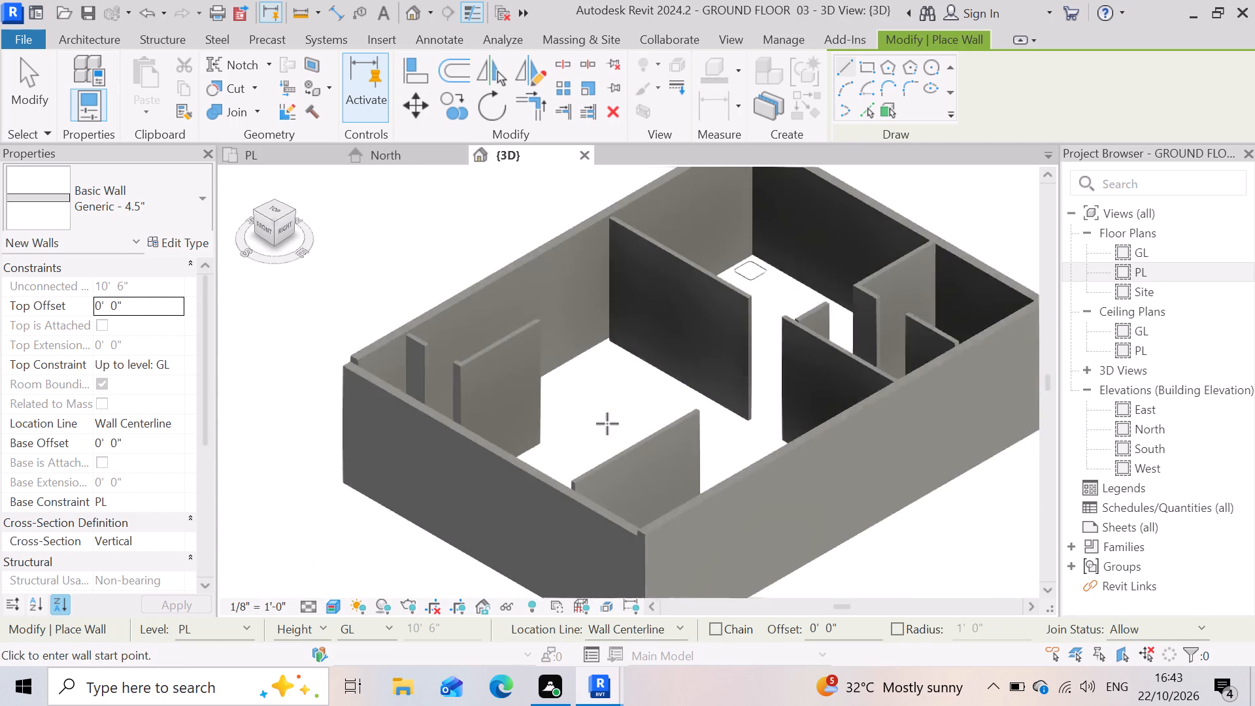
{"action": "scroll", "coordinate": [688, 470], "scroll_direction": "up", "scroll_amount": 3}
{"action": "scroll", "coordinate": [629, 445], "scroll_direction": "up", "scroll_amount": 4}
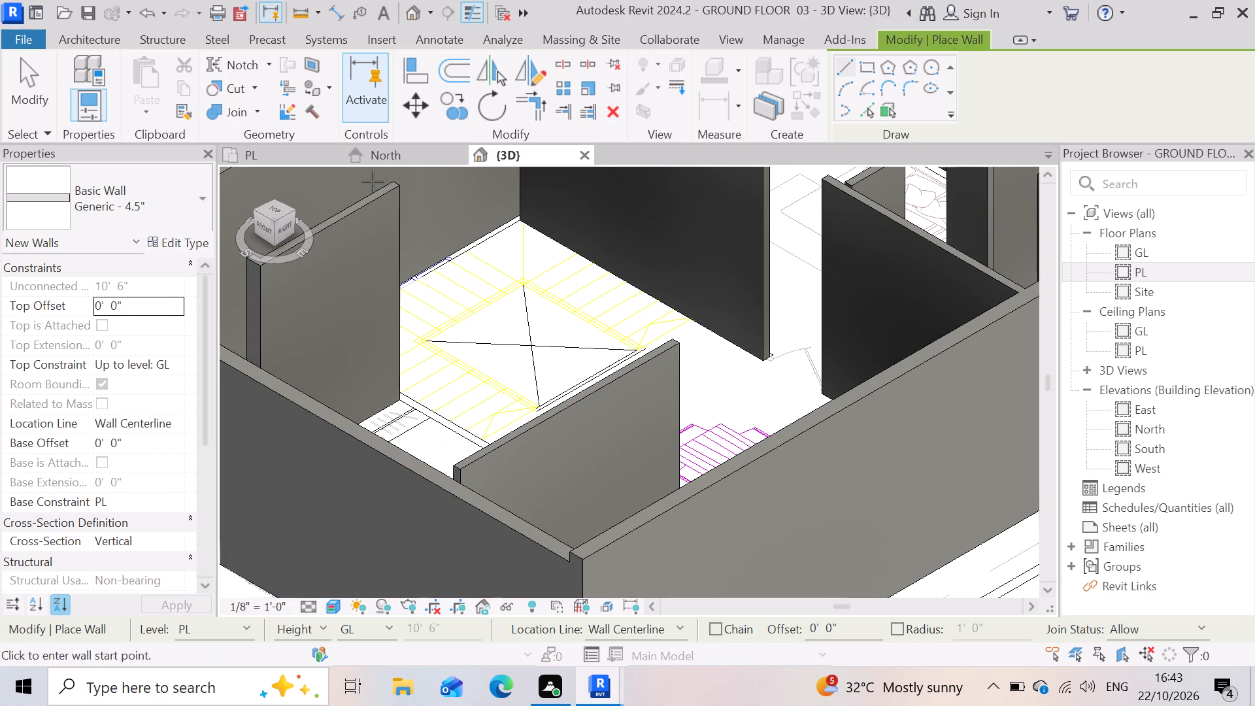
{"action": "left_click", "coordinate": [266, 158]}
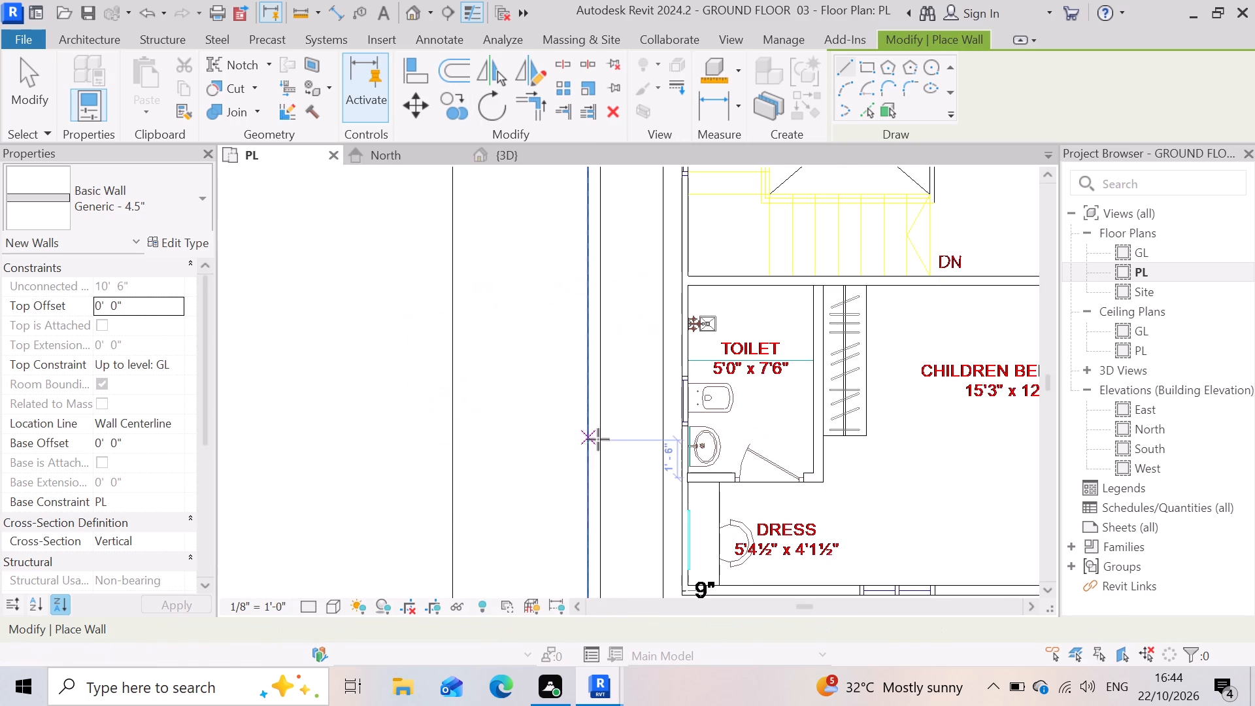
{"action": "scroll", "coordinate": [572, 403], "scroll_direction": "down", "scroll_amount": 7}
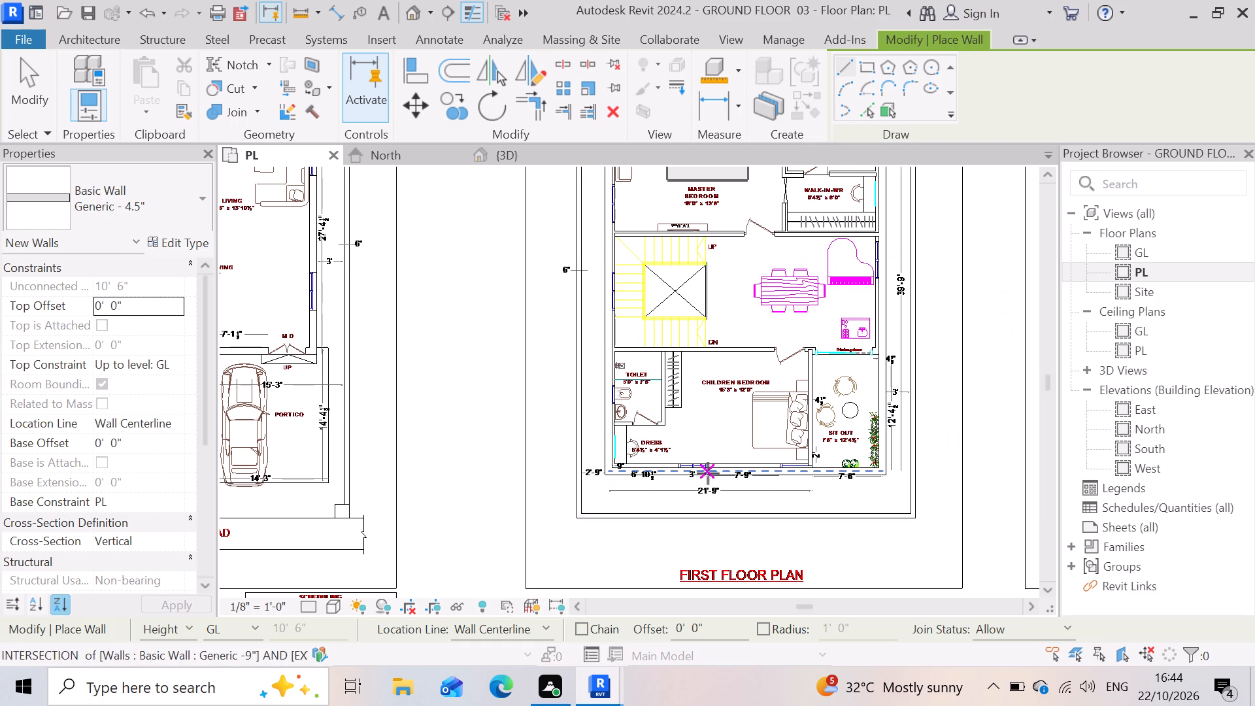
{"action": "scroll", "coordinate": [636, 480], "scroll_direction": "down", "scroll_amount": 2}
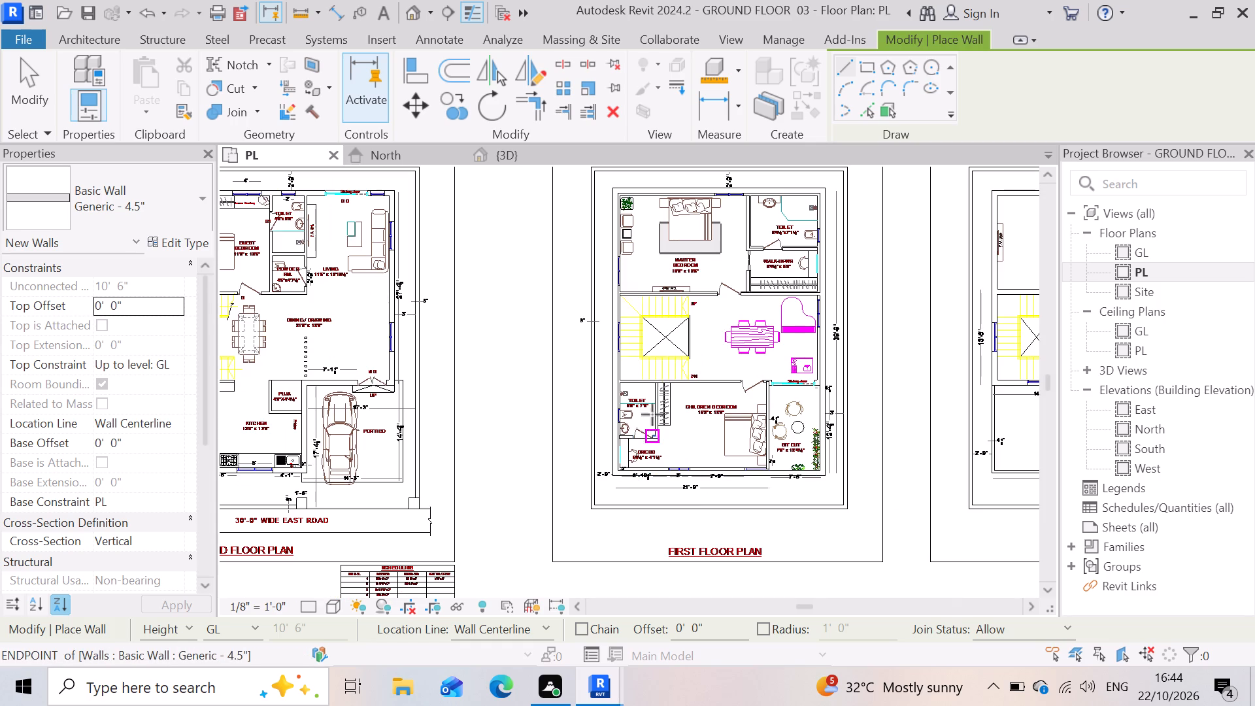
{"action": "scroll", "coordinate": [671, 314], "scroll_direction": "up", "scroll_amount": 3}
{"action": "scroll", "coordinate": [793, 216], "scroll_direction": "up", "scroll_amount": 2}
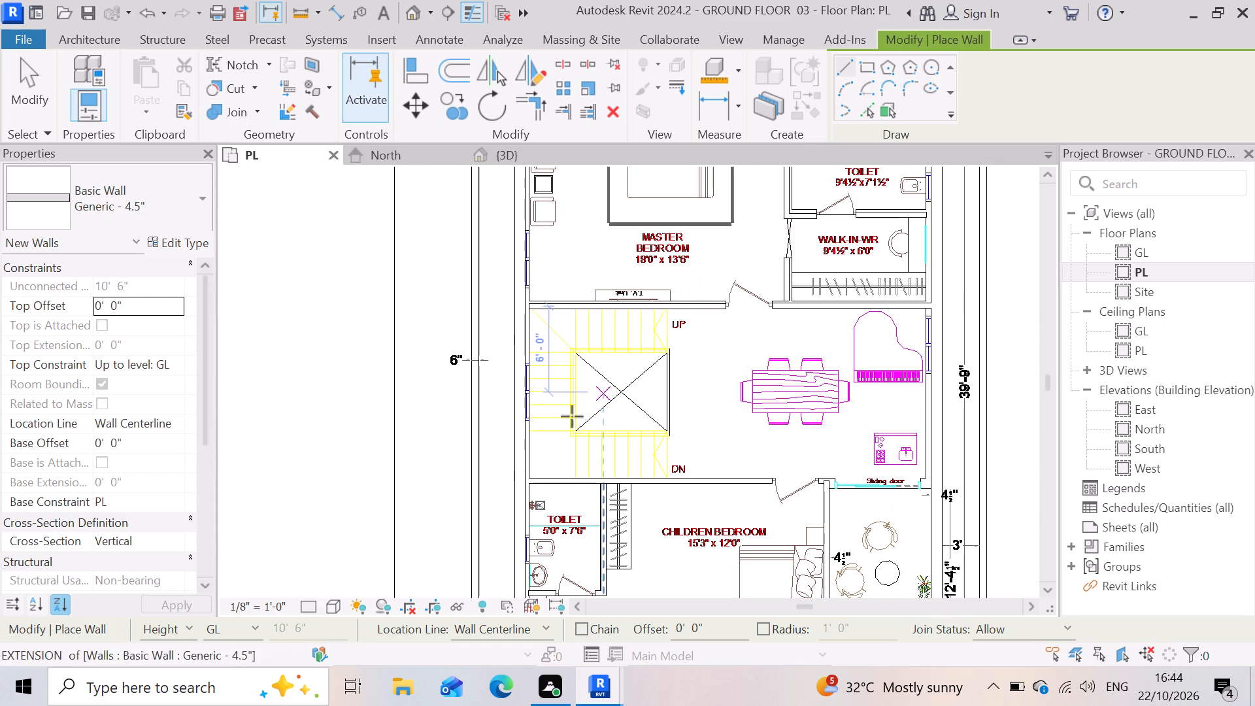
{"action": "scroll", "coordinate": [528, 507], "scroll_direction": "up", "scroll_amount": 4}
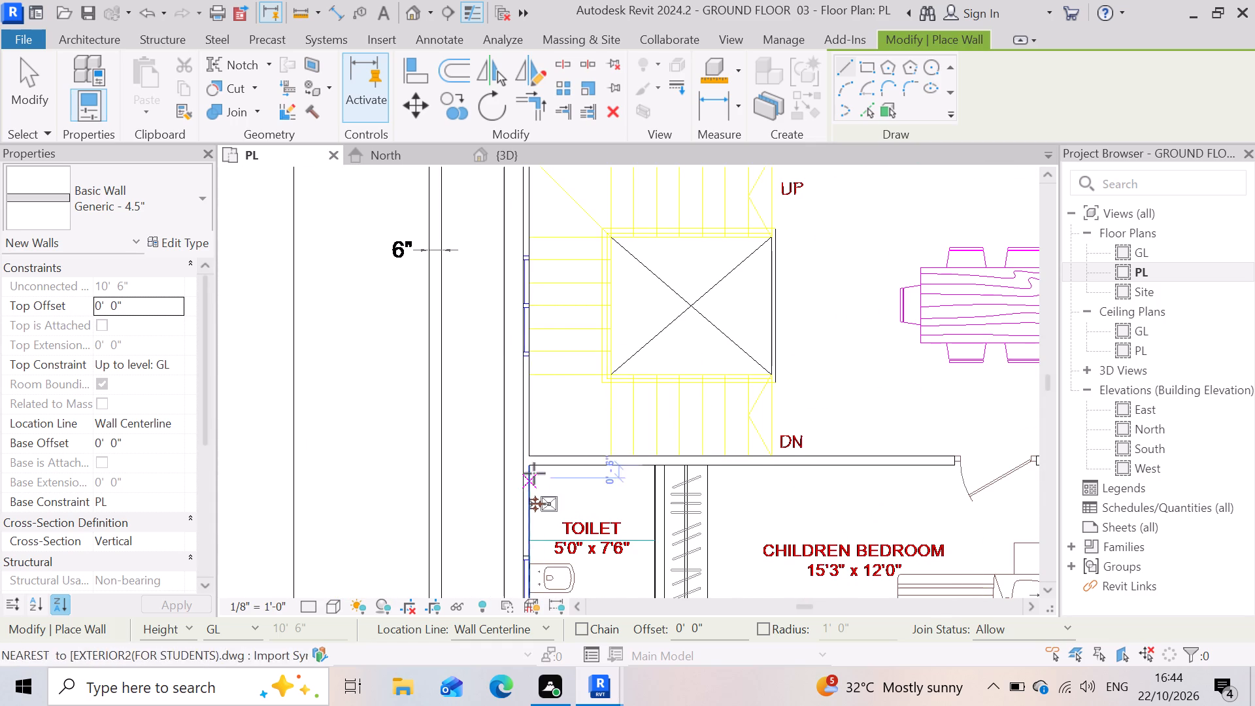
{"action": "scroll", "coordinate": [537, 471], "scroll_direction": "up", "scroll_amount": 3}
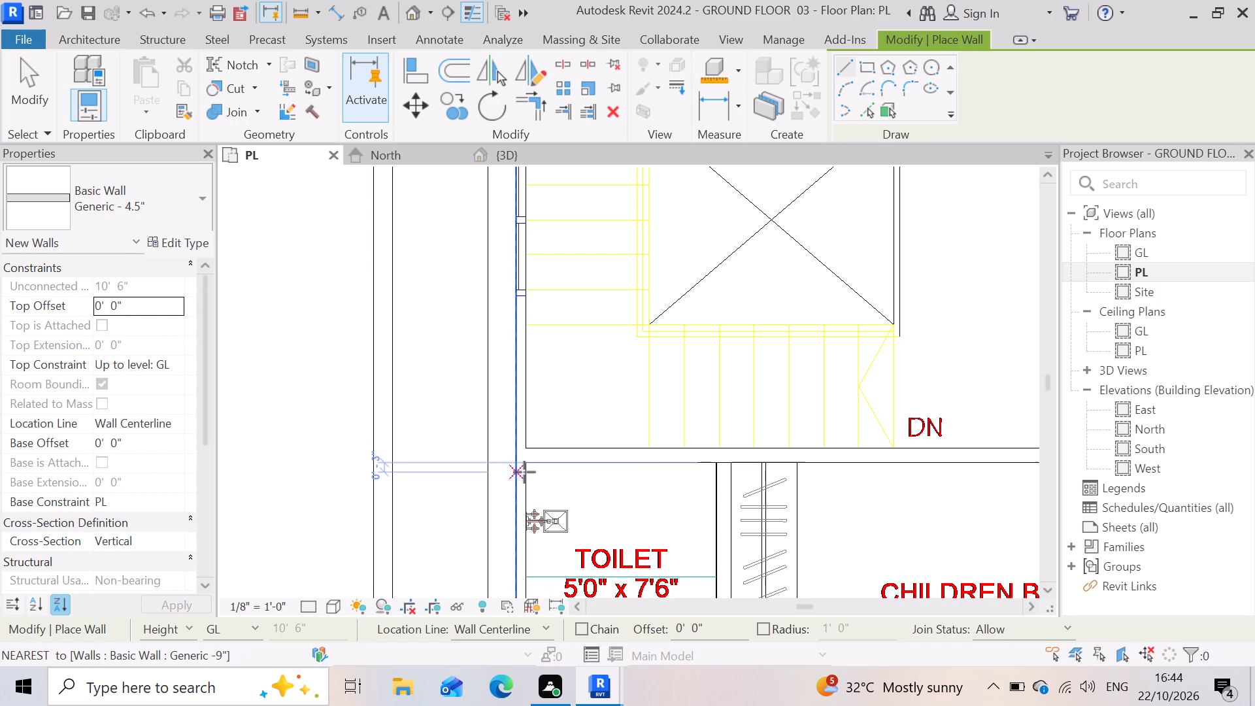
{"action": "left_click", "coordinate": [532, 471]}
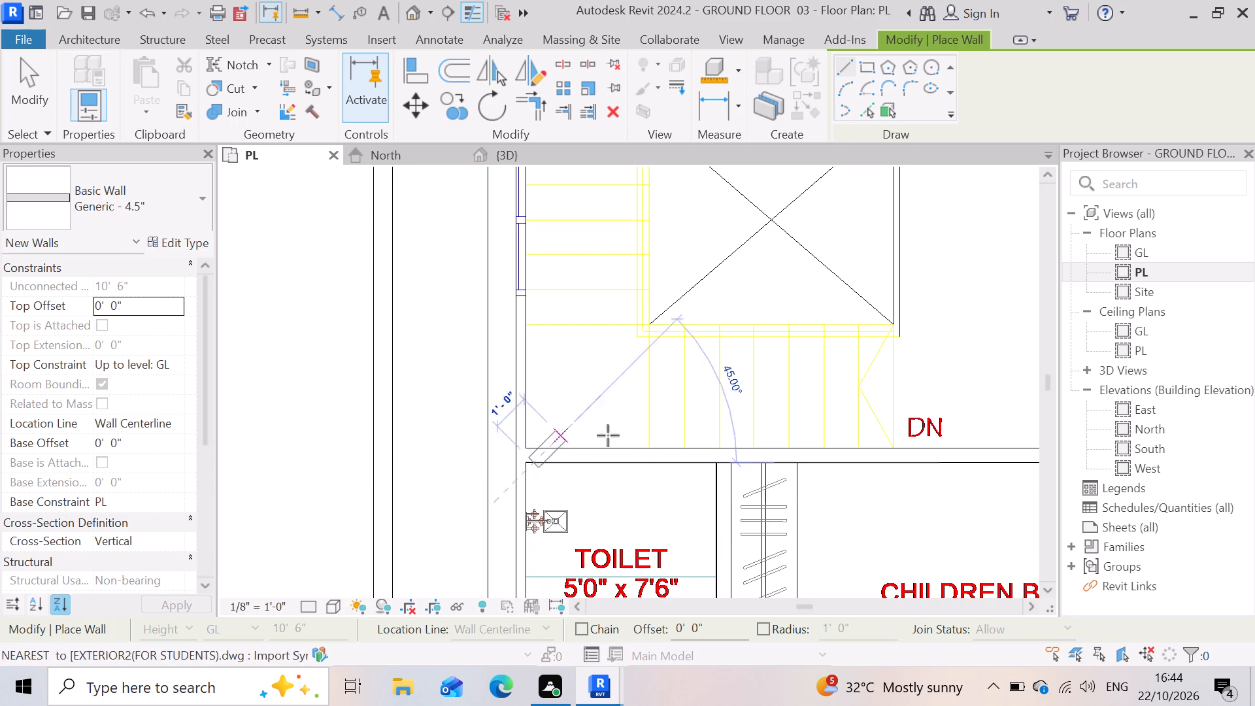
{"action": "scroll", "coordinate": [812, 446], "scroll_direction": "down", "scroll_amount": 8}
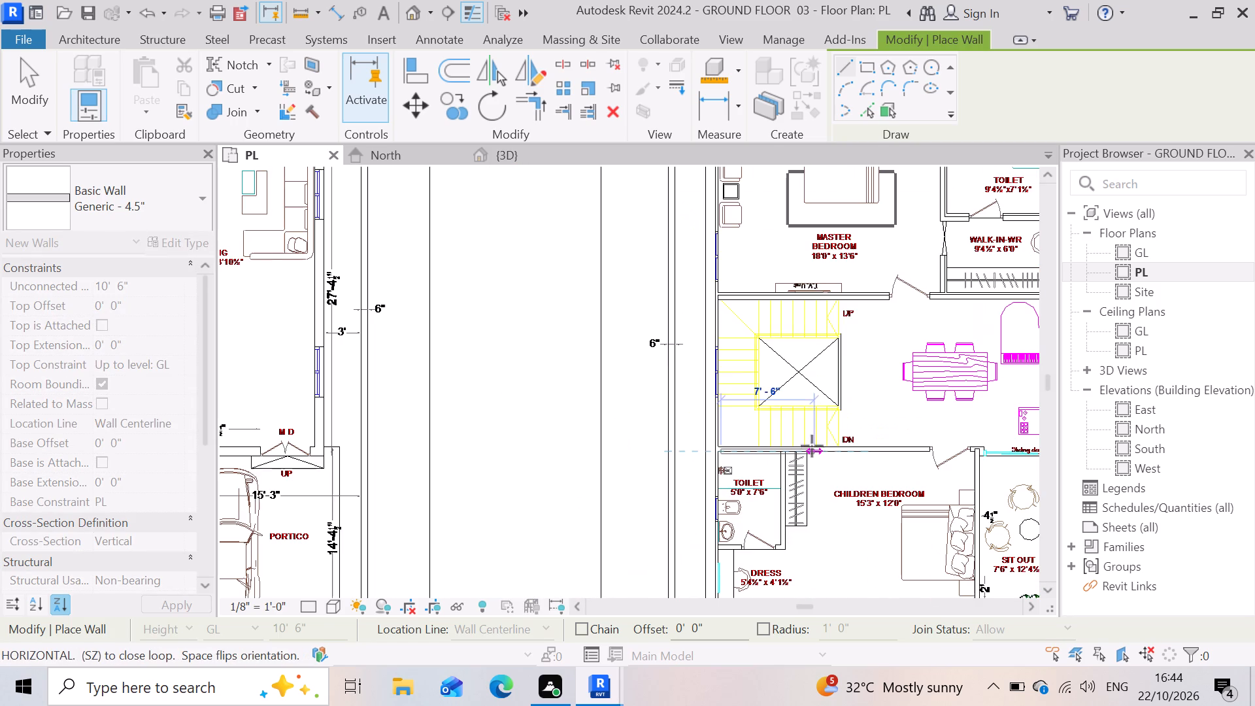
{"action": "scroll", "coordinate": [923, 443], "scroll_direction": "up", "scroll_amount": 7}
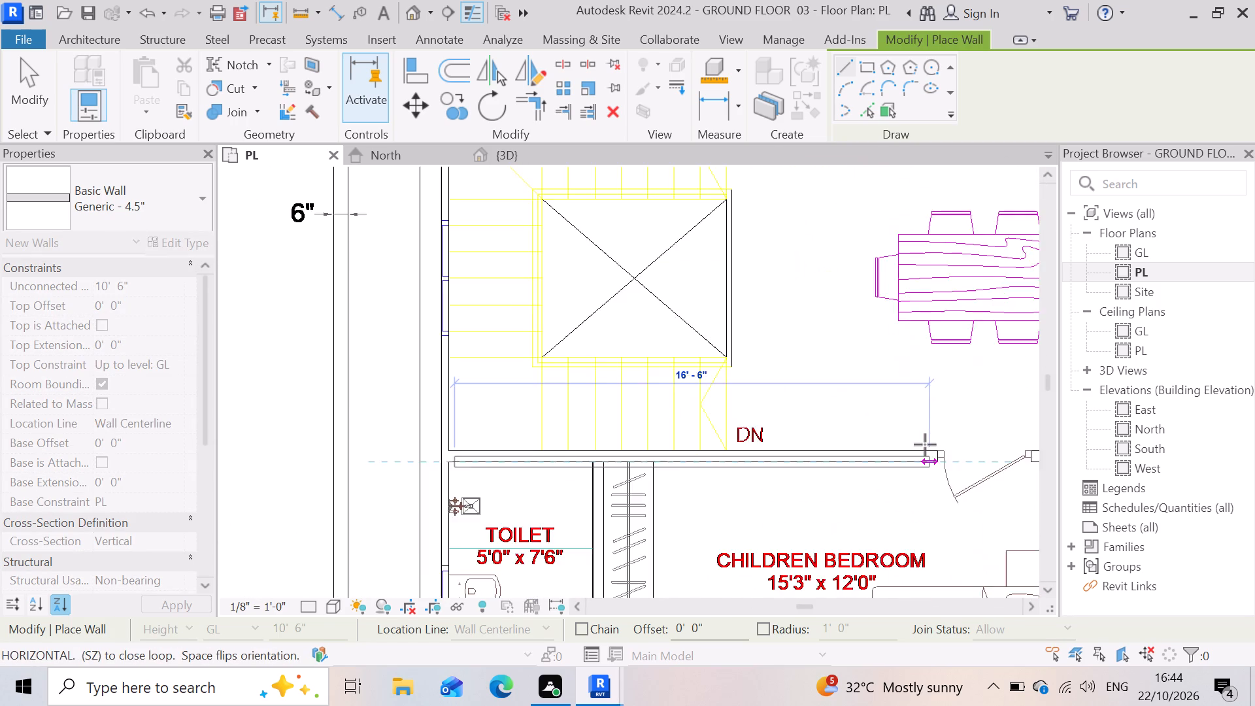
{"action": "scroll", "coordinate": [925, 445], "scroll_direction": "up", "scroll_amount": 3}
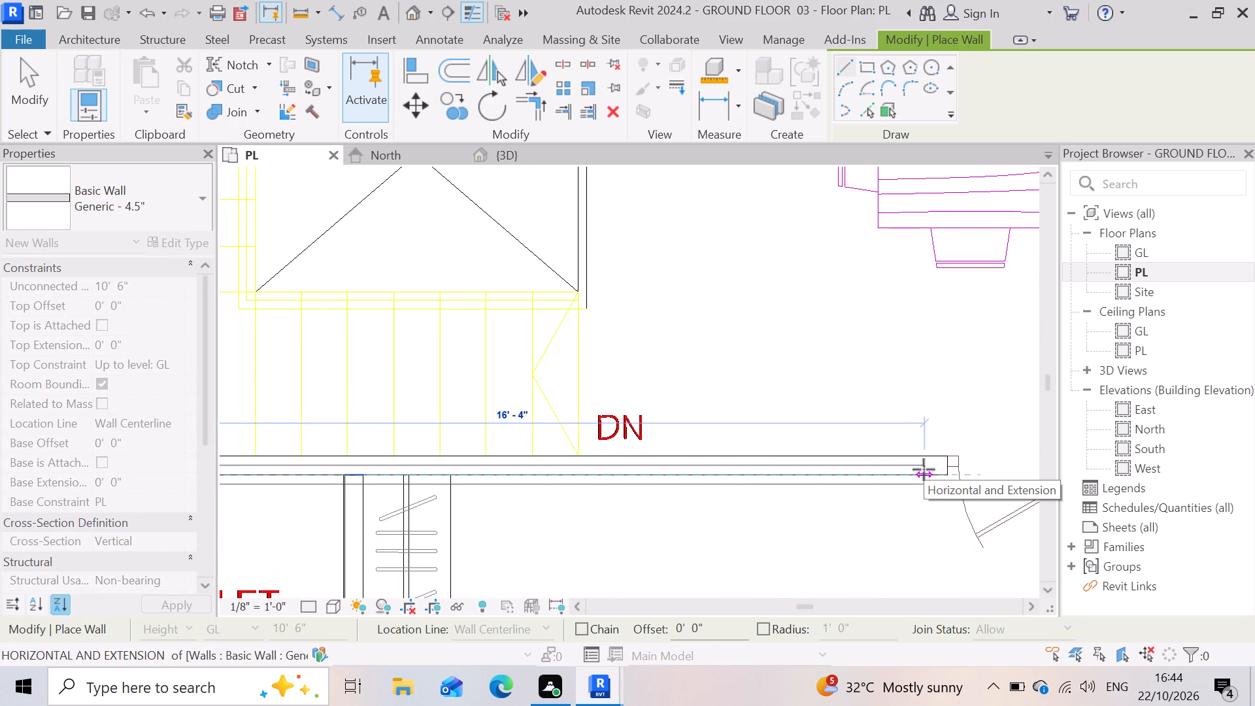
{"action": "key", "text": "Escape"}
Draw a Generic - 4.5" wall about 16'-11" long below the staircase, from the outer wall to the children bedroom door's near jamb.
{"action": "scroll", "coordinate": [923, 467], "scroll_direction": "down", "scroll_amount": 4}
{"action": "scroll", "coordinate": [452, 520], "scroll_direction": "up", "scroll_amount": 5}
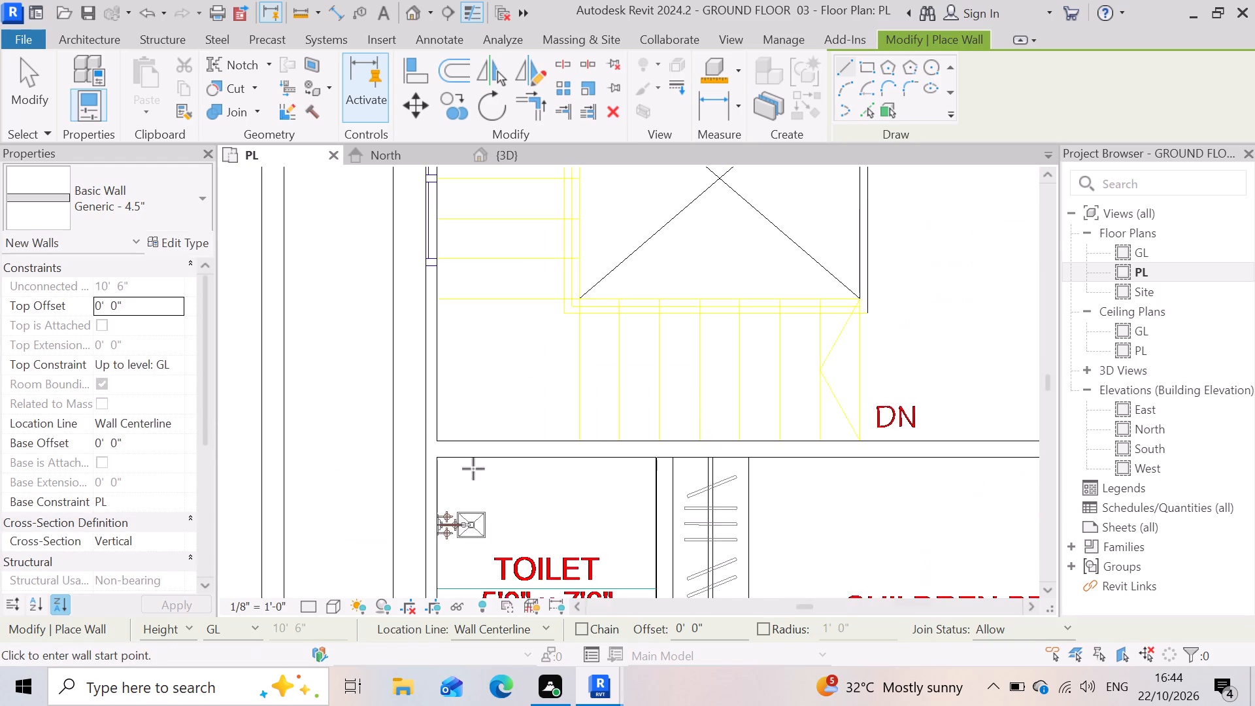
{"action": "scroll", "coordinate": [473, 469], "scroll_direction": "up", "scroll_amount": 4}
{"action": "left_click", "coordinate": [408, 439]}
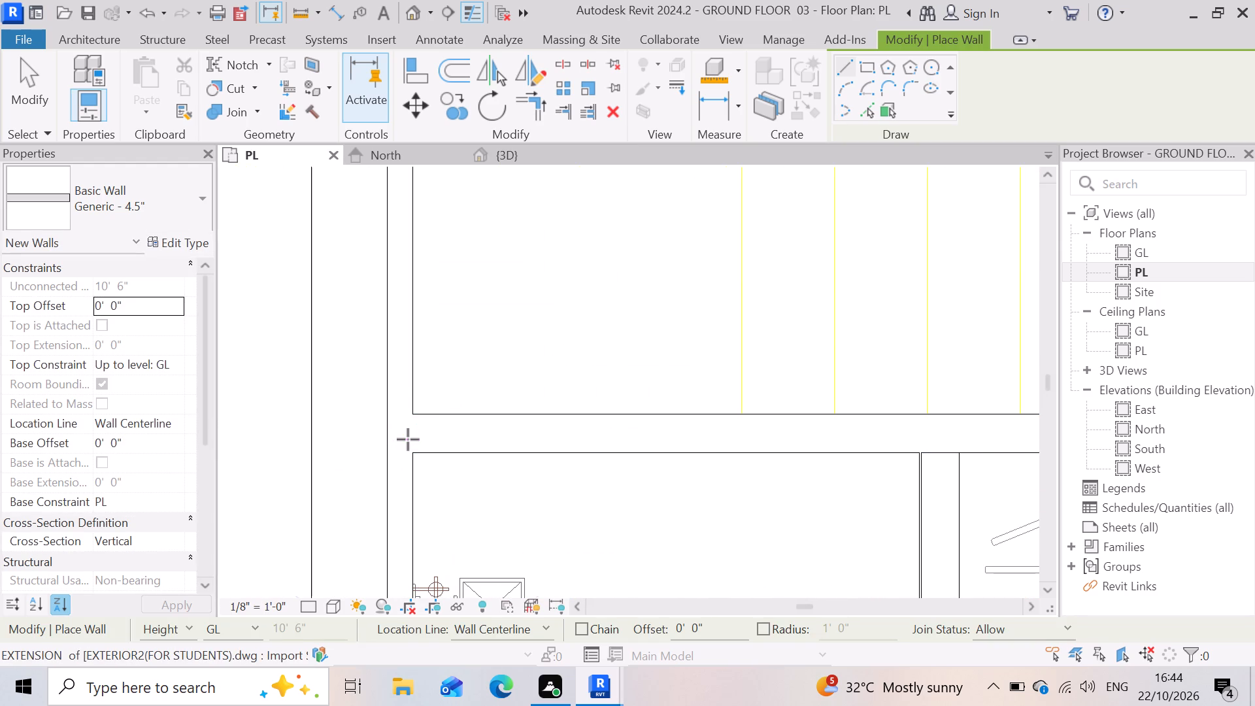
{"action": "scroll", "coordinate": [669, 425], "scroll_direction": "down", "scroll_amount": 9}
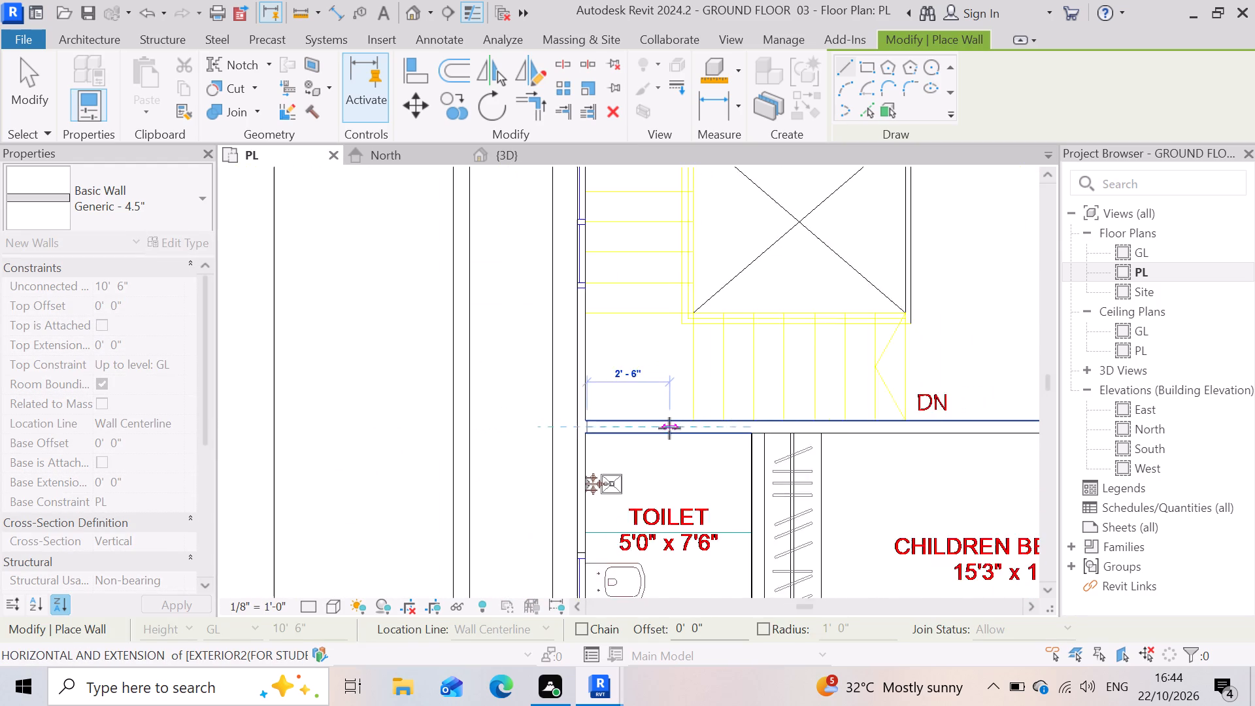
{"action": "scroll", "coordinate": [669, 428], "scroll_direction": "down", "scroll_amount": 2}
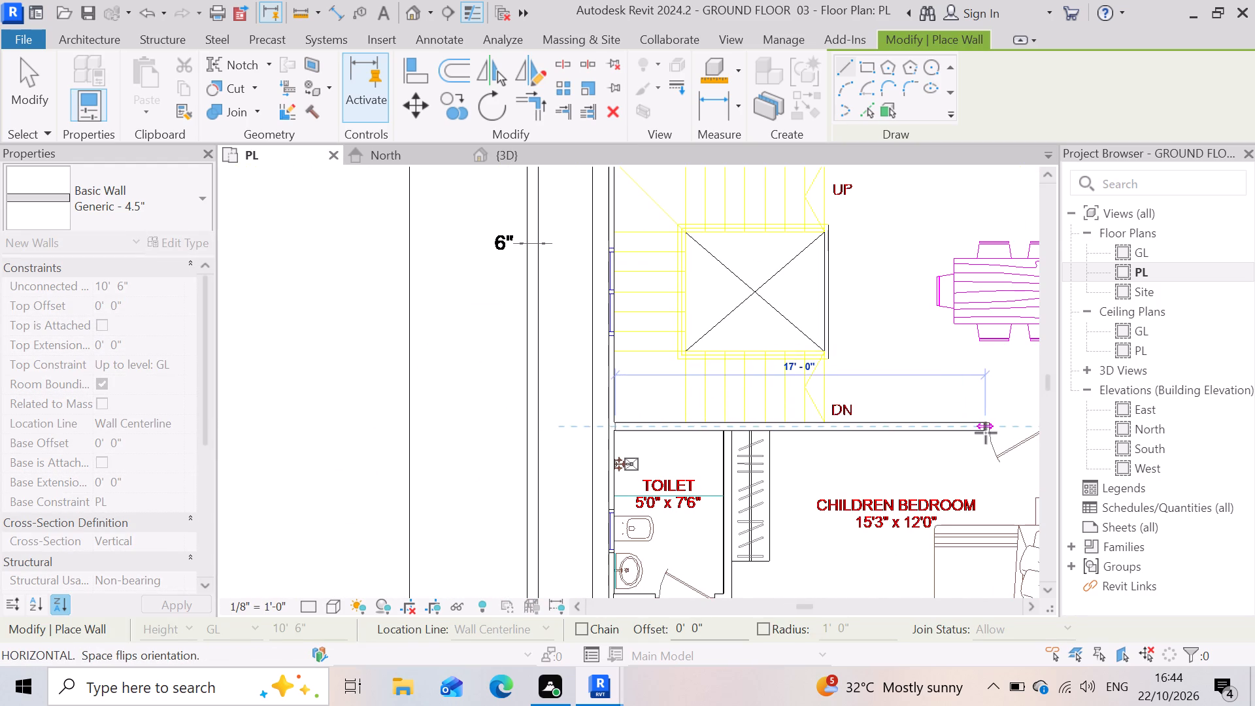
{"action": "scroll", "coordinate": [985, 433], "scroll_direction": "up", "scroll_amount": 6}
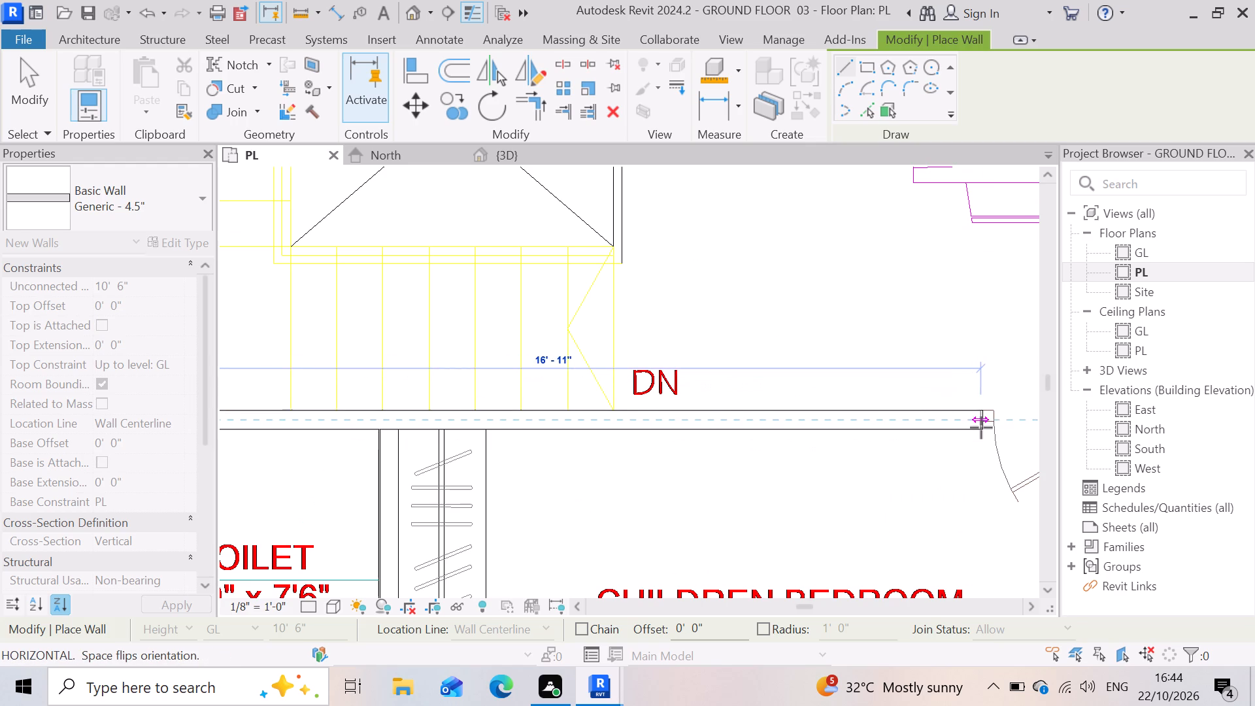
{"action": "left_click", "coordinate": [980, 428]}
{"action": "scroll", "coordinate": [871, 485], "scroll_direction": "down", "scroll_amount": 11}
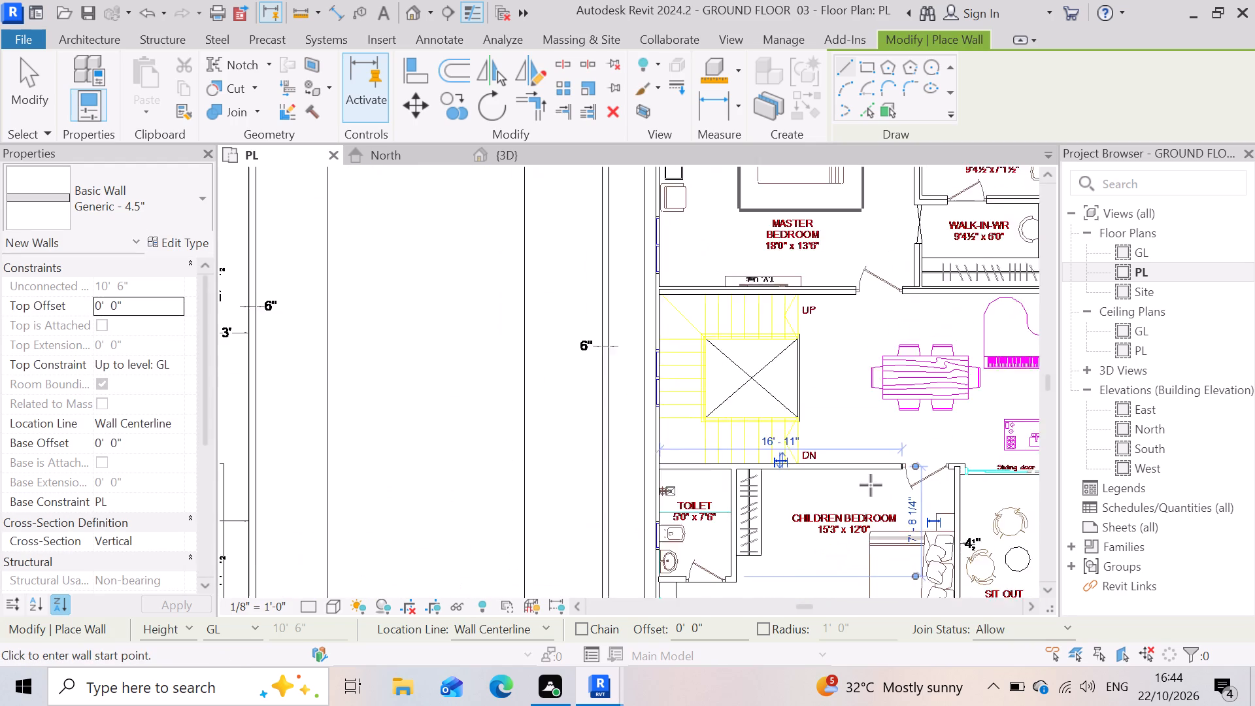
Draw a Generic - 4.5" wall about 9" long from the children bedroom door's far jamb to the sit out partition corner.
{"action": "scroll", "coordinate": [977, 489], "scroll_direction": "up", "scroll_amount": 5}
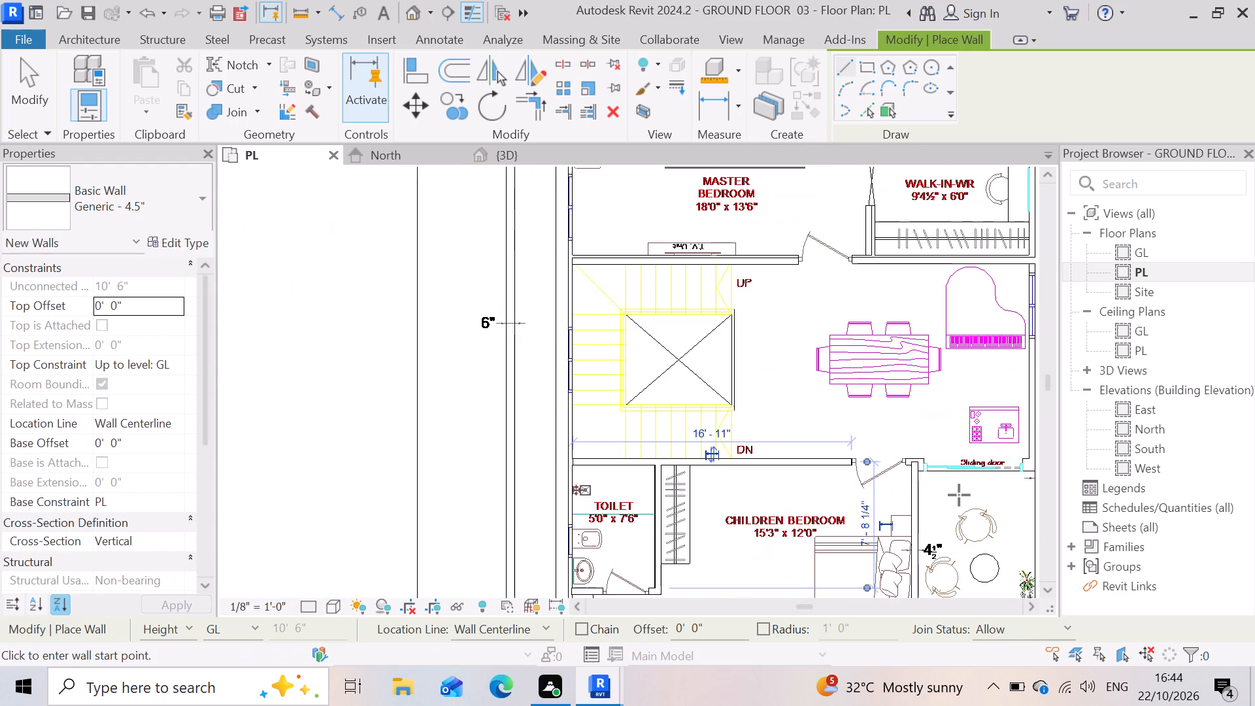
{"action": "scroll", "coordinate": [959, 495], "scroll_direction": "up", "scroll_amount": 14}
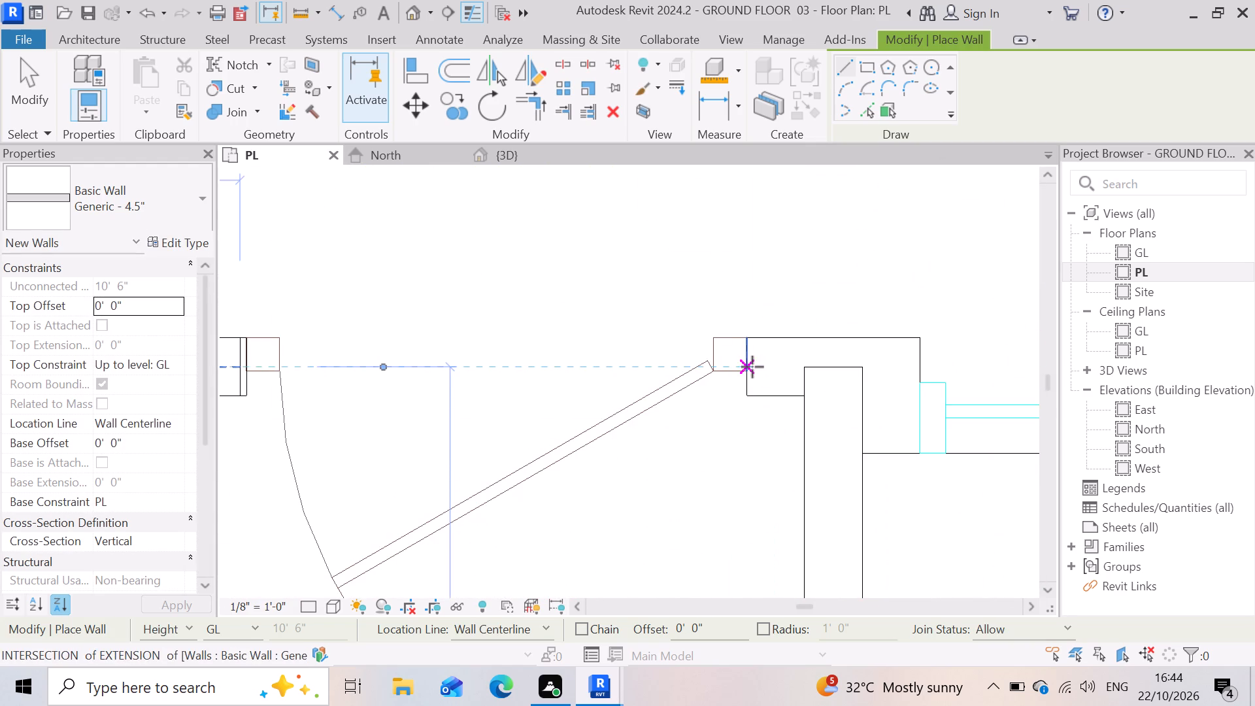
{"action": "left_click", "coordinate": [749, 364]}
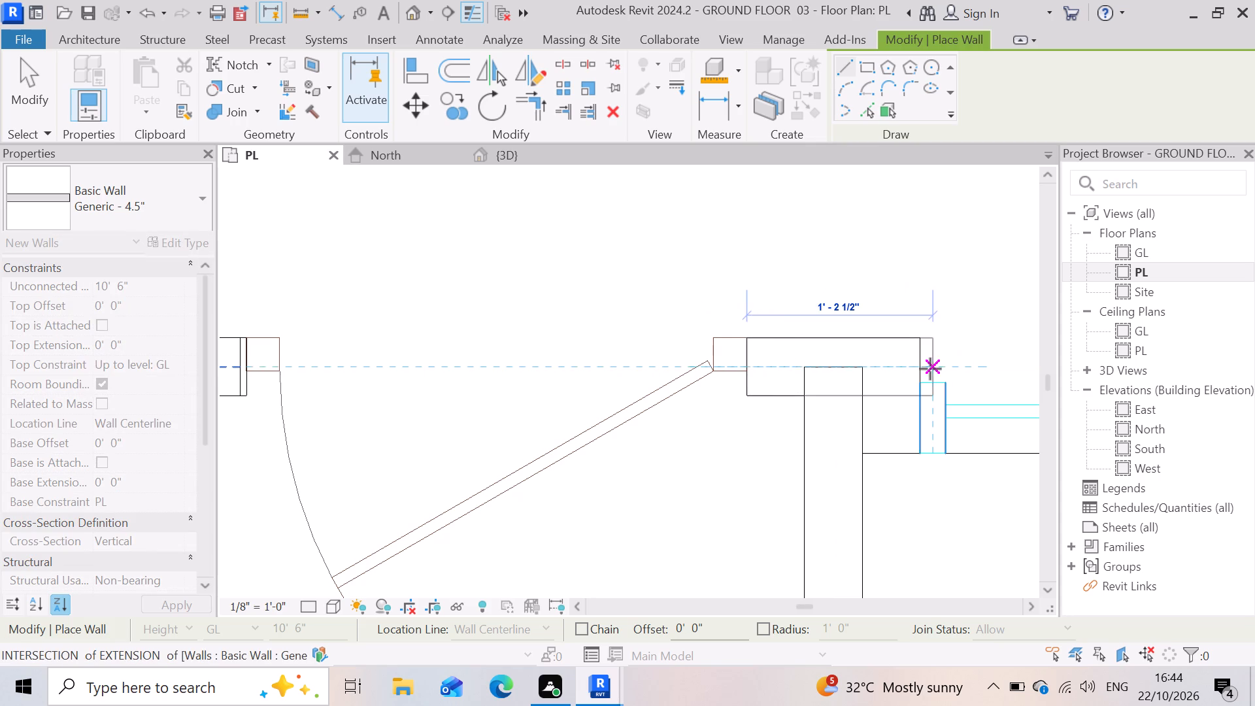
{"action": "left_click", "coordinate": [862, 361]}
{"action": "scroll", "coordinate": [804, 399], "scroll_direction": "down", "scroll_amount": 4}
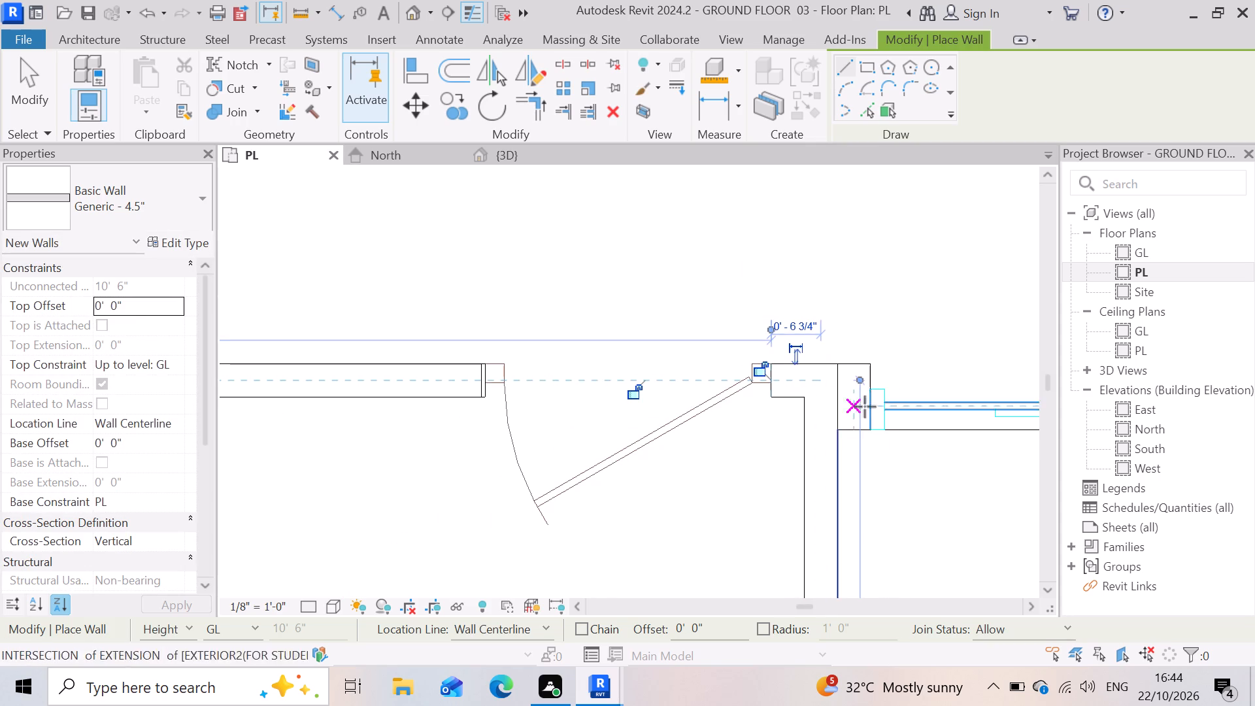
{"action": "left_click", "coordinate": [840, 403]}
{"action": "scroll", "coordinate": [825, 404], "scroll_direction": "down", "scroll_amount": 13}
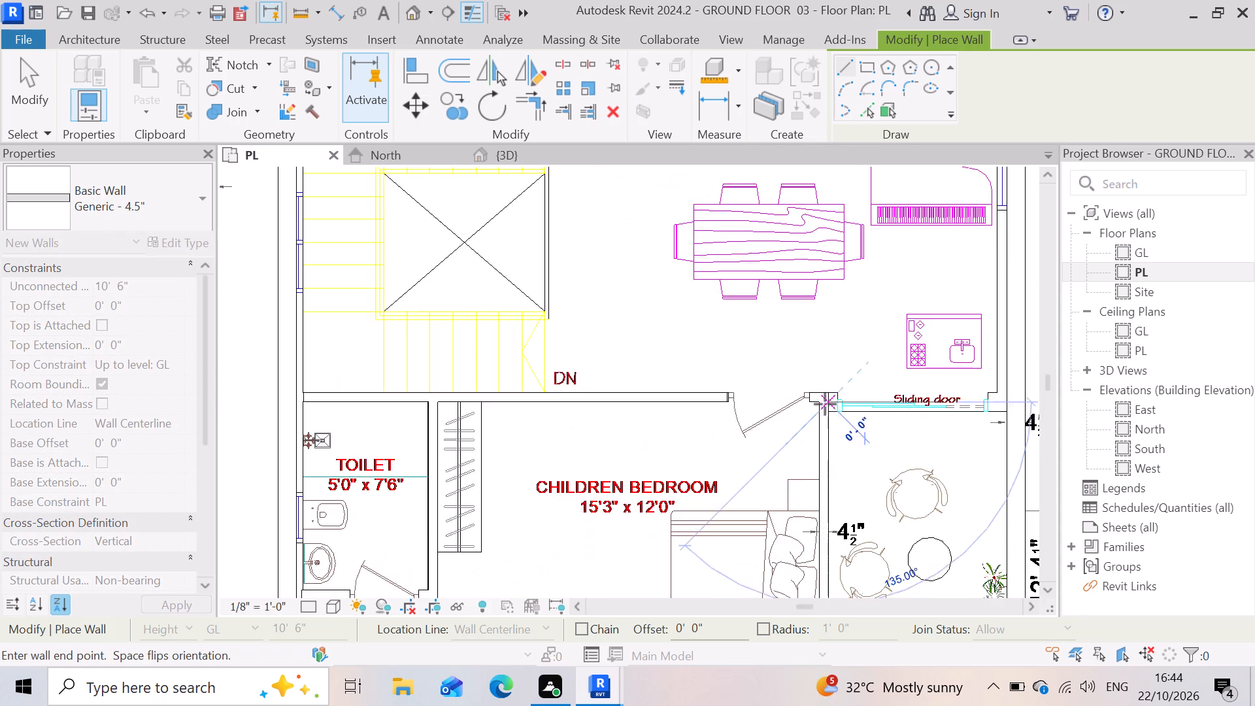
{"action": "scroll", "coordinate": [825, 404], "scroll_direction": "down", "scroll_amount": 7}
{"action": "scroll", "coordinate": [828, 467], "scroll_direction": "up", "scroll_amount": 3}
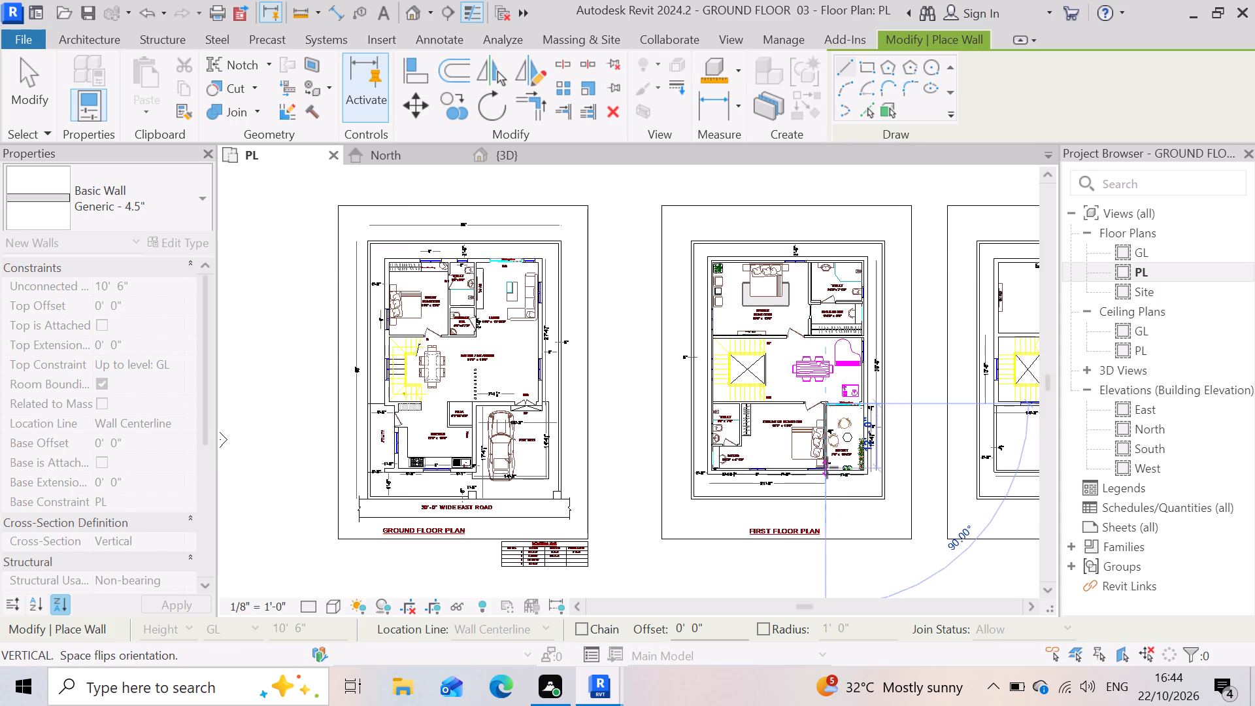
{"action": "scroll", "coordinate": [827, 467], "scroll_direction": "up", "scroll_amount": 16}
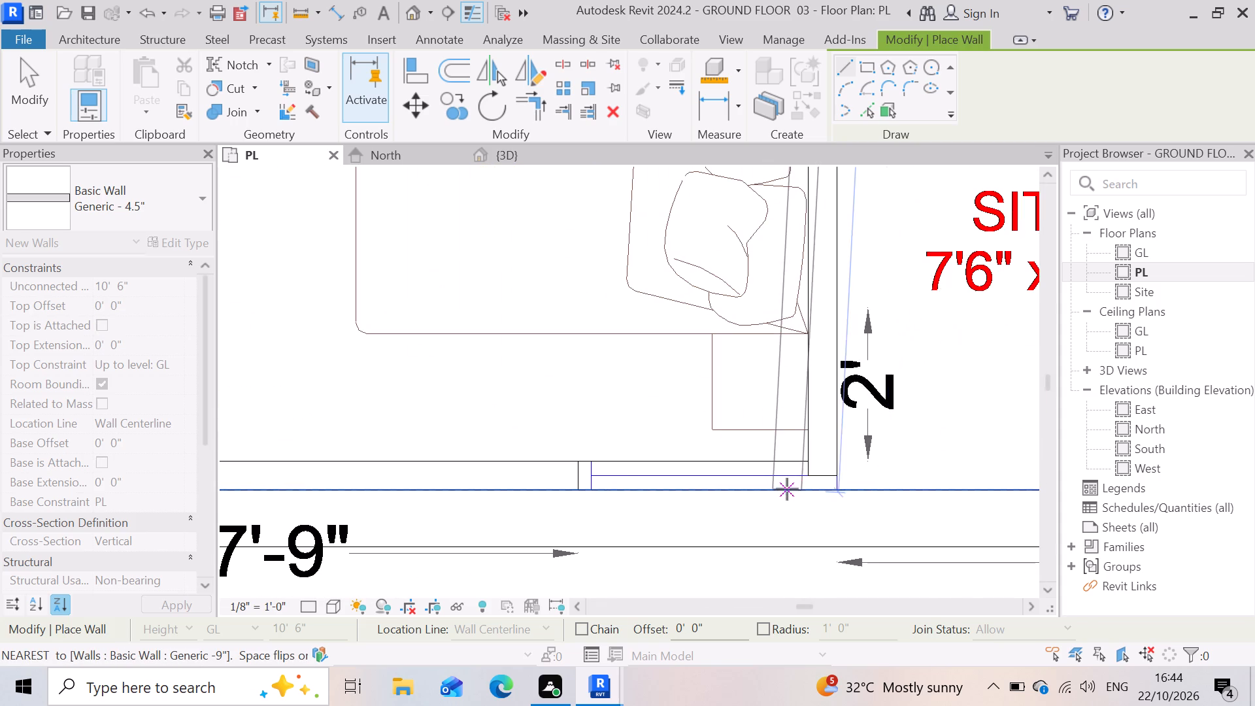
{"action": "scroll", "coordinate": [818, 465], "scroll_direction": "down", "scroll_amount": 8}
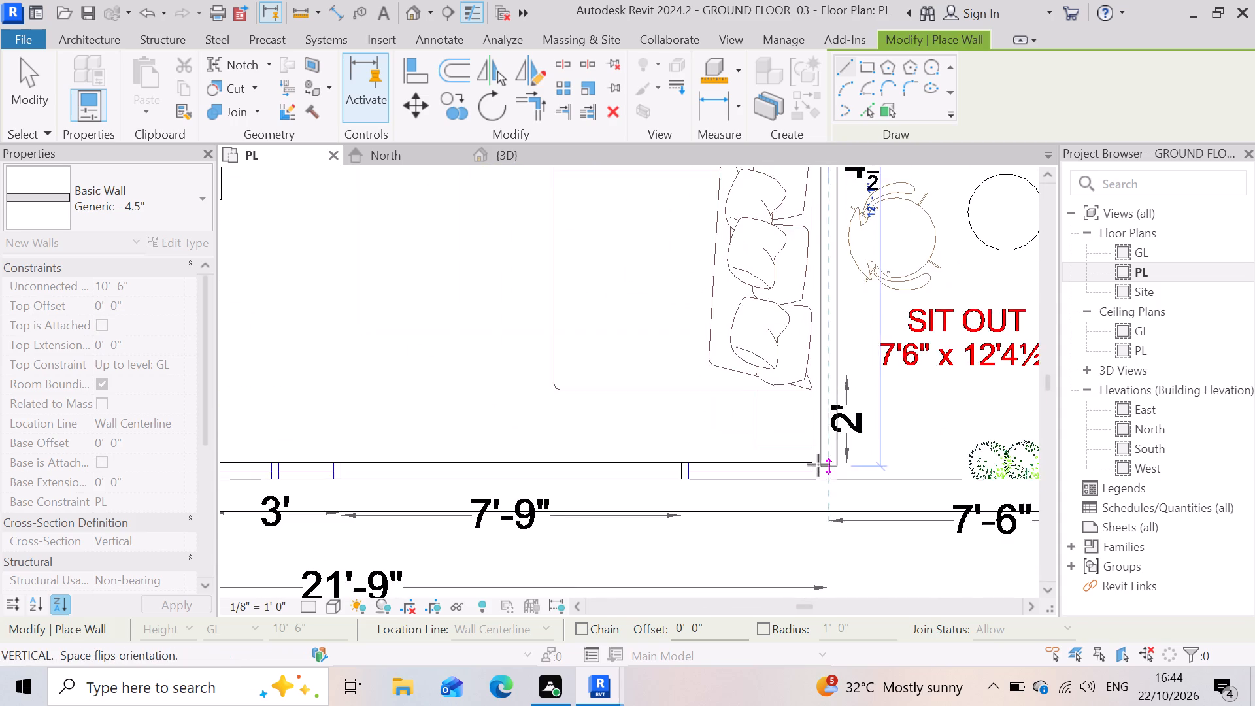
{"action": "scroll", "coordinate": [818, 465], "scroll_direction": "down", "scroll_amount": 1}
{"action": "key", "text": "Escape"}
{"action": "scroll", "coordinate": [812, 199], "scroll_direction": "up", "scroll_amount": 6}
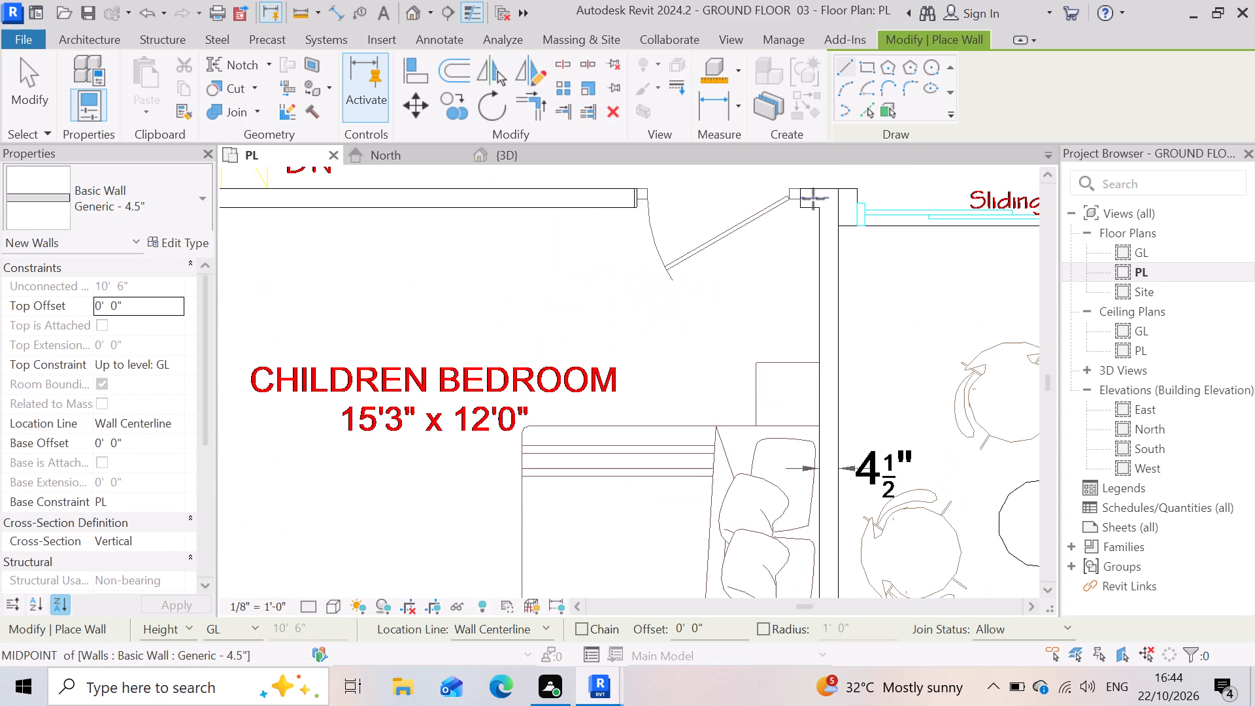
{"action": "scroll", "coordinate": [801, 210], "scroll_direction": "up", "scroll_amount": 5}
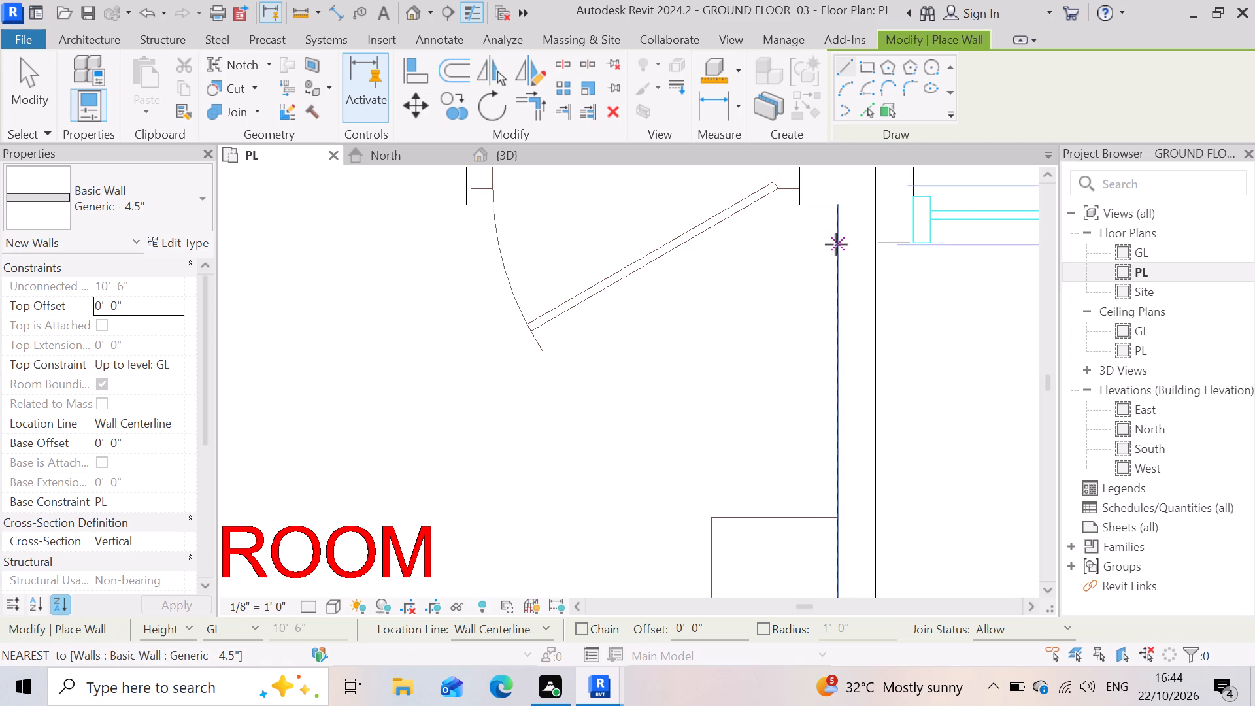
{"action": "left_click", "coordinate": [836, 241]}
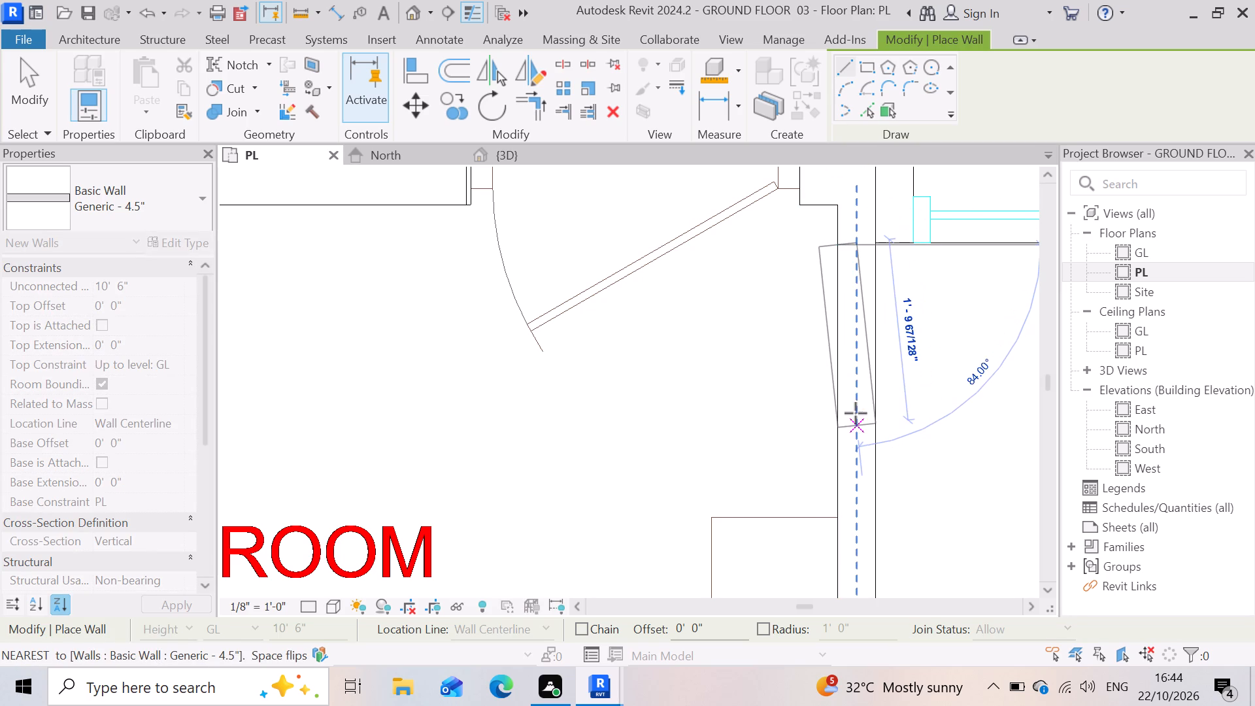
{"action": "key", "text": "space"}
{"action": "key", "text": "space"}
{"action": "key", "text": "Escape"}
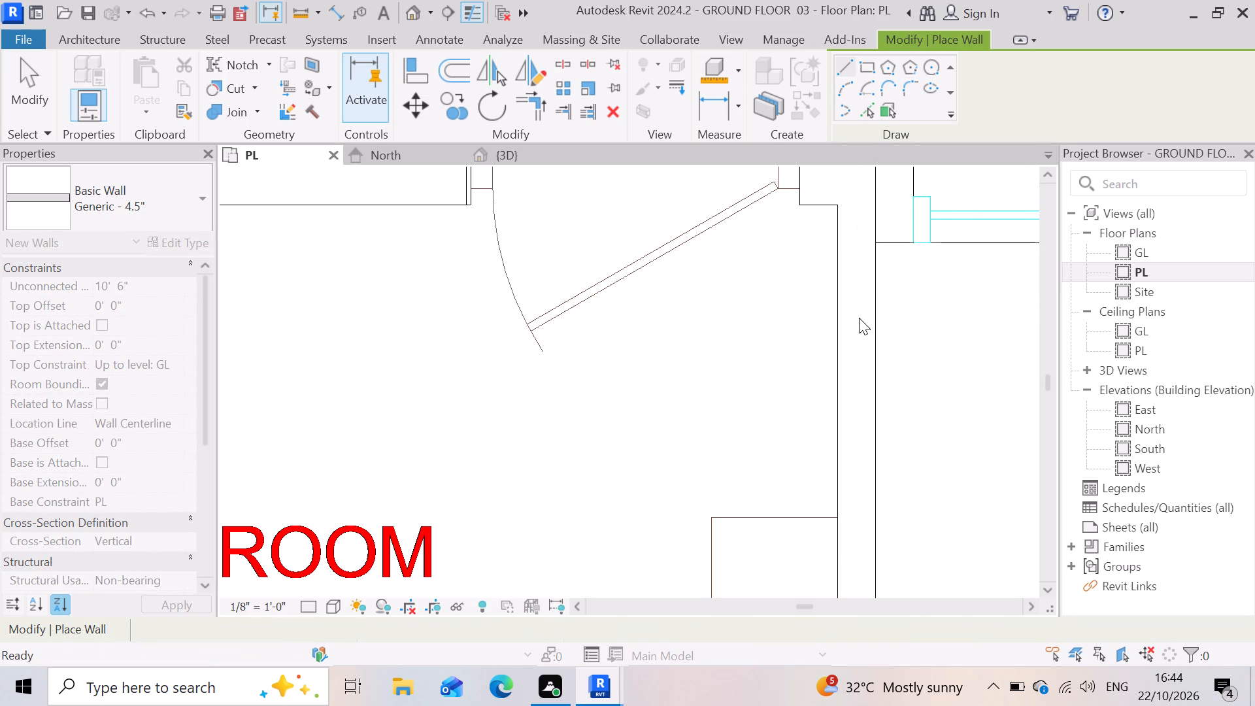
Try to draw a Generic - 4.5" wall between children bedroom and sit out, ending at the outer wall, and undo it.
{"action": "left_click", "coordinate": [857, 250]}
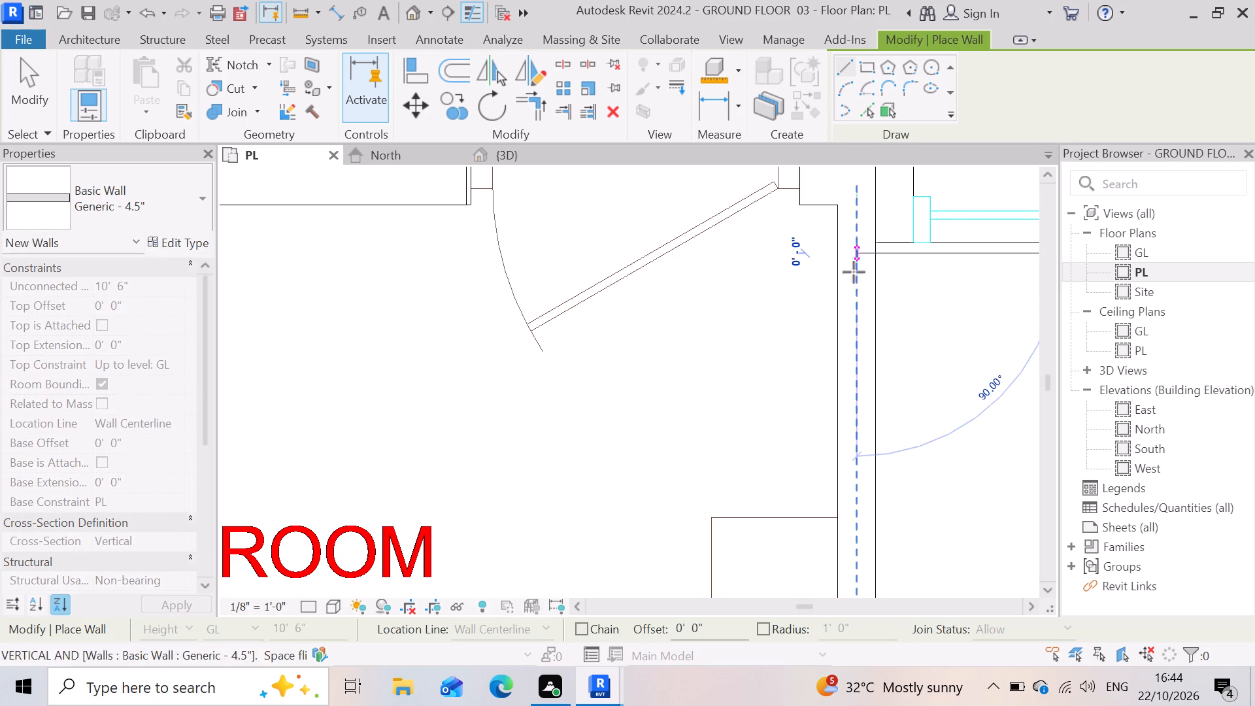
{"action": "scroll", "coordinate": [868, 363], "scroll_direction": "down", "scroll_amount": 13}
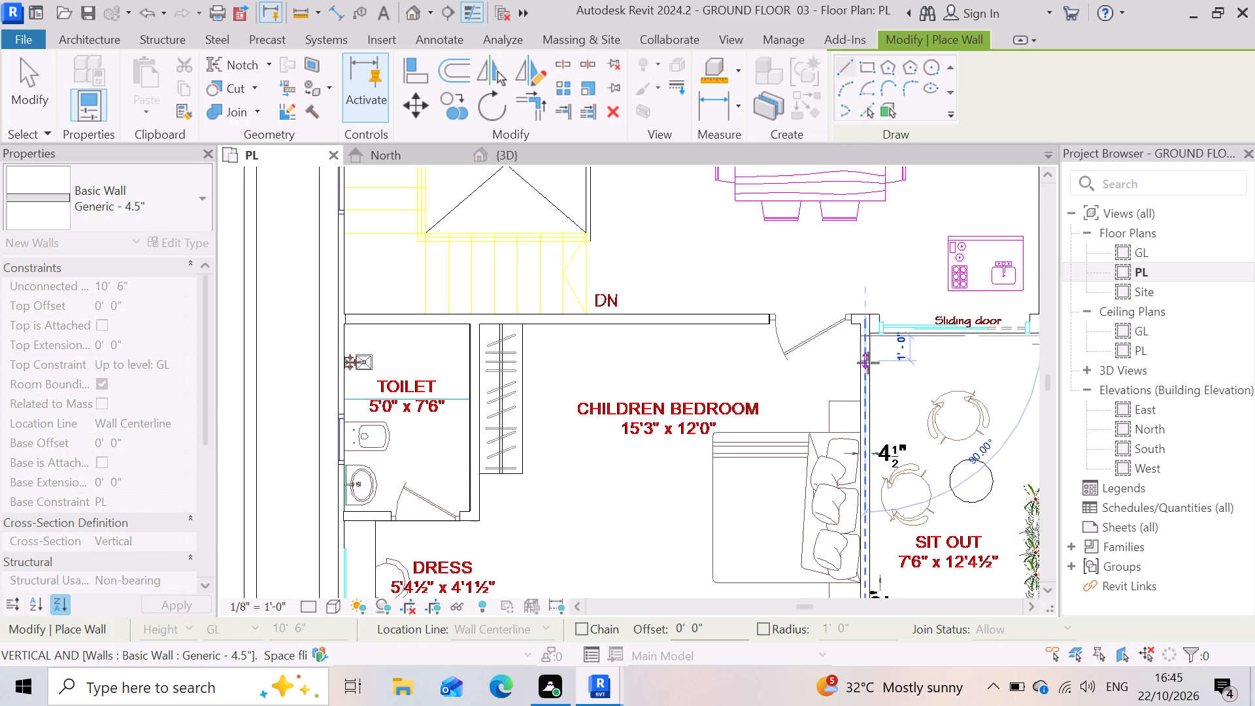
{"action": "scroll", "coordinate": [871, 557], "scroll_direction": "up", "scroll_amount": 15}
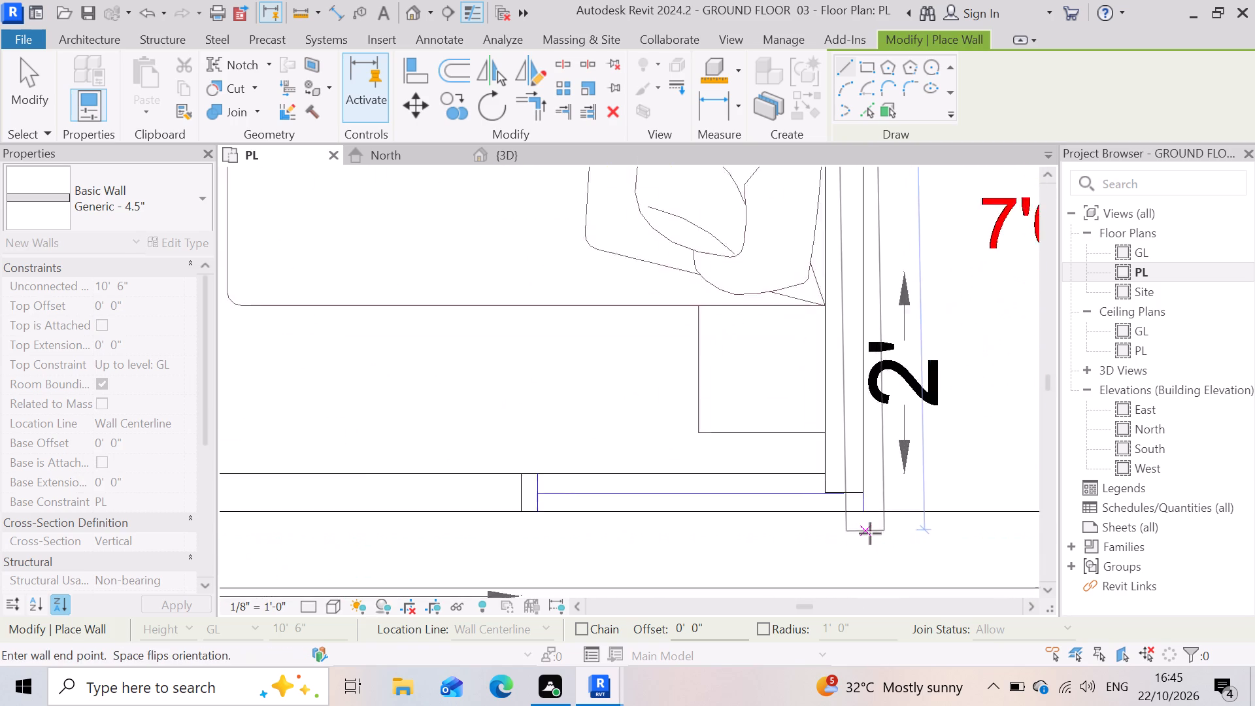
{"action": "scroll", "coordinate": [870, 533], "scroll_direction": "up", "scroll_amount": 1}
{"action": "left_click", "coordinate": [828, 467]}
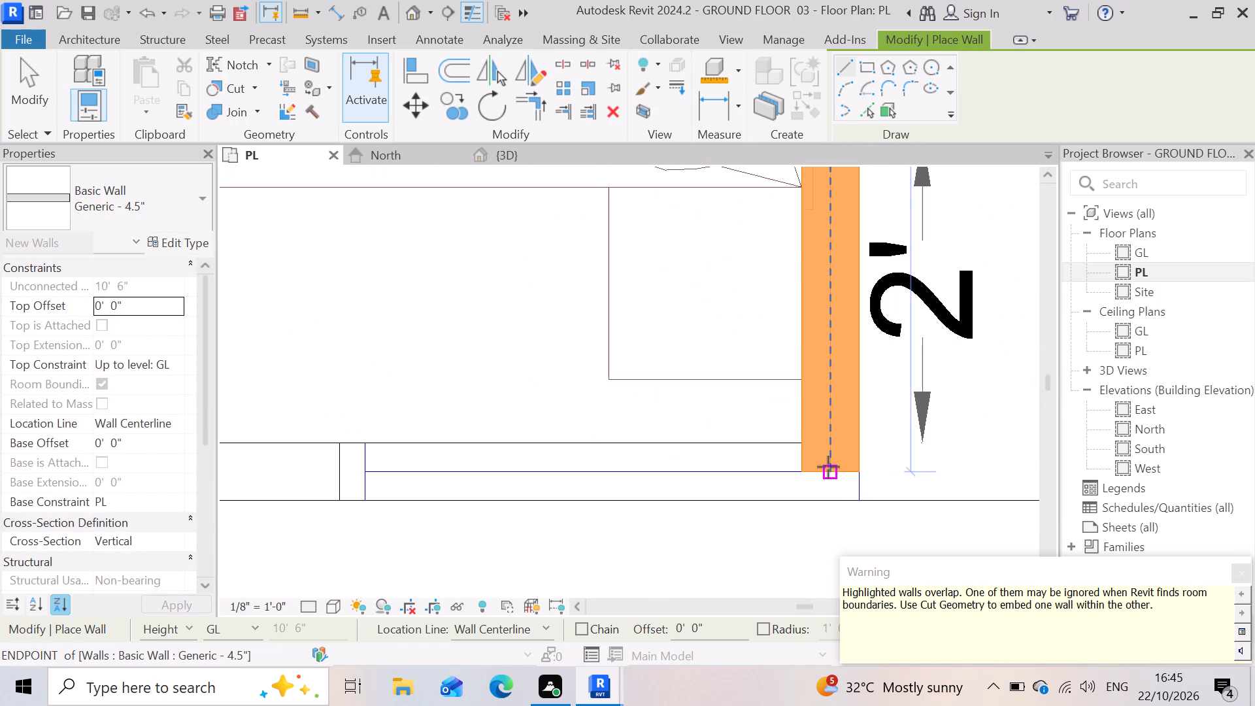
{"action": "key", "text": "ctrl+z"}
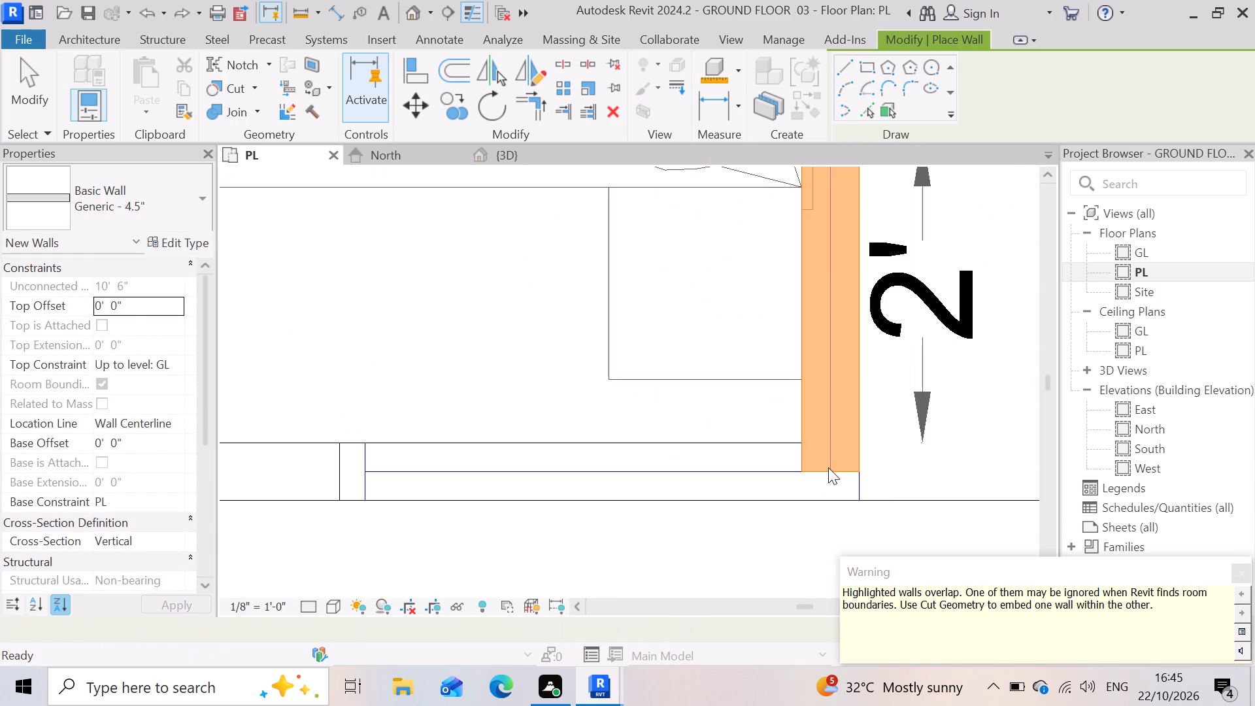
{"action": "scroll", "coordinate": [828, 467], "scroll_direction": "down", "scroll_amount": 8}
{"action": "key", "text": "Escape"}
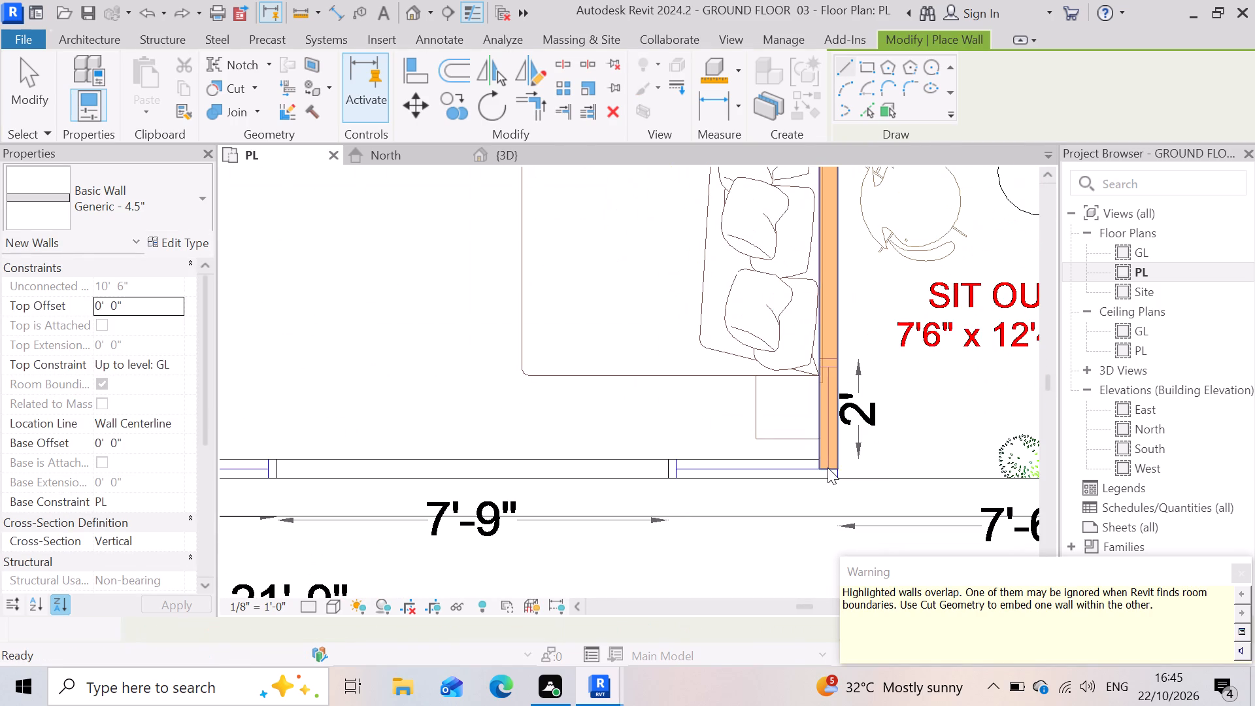
Examine the modelled interior walls around the toilet, staircase, children bedroom and master bedroom in the 3D view.
{"action": "left_click", "coordinate": [529, 148]}
{"action": "scroll", "coordinate": [1014, 462], "scroll_direction": "down", "scroll_amount": 1}
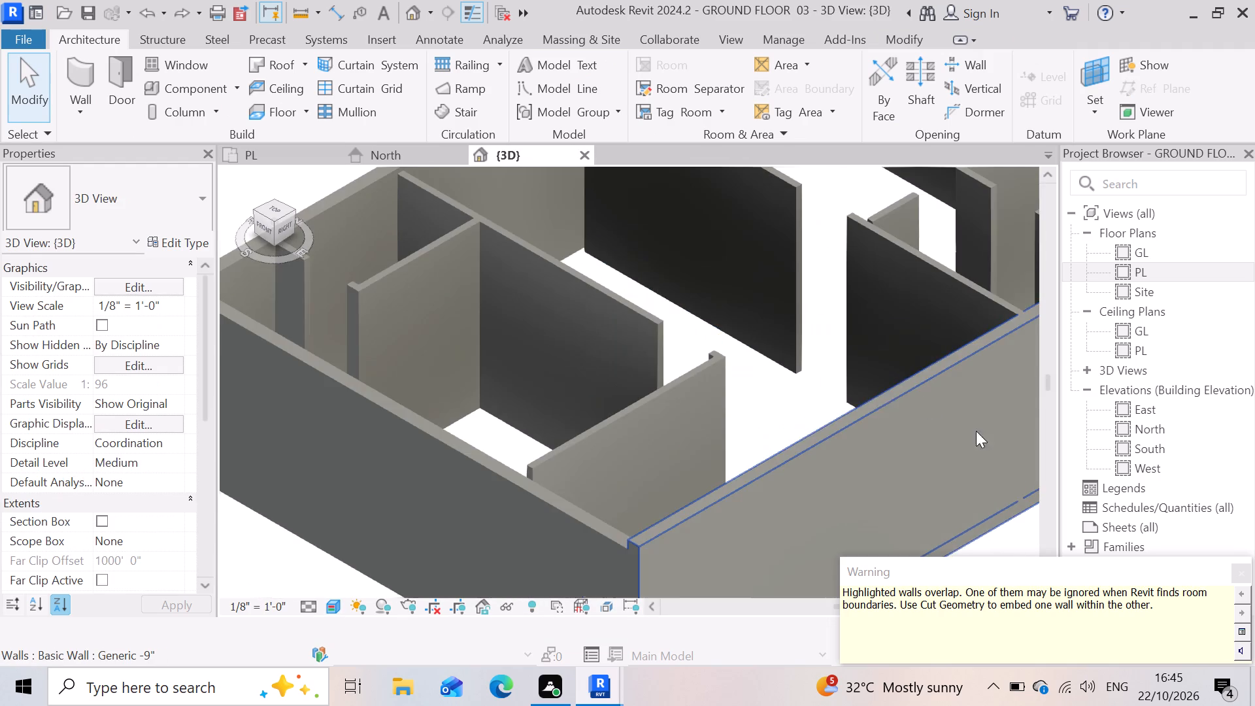
{"action": "scroll", "coordinate": [884, 387], "scroll_direction": "down", "scroll_amount": 4}
{"action": "scroll", "coordinate": [710, 361], "scroll_direction": "up", "scroll_amount": 4}
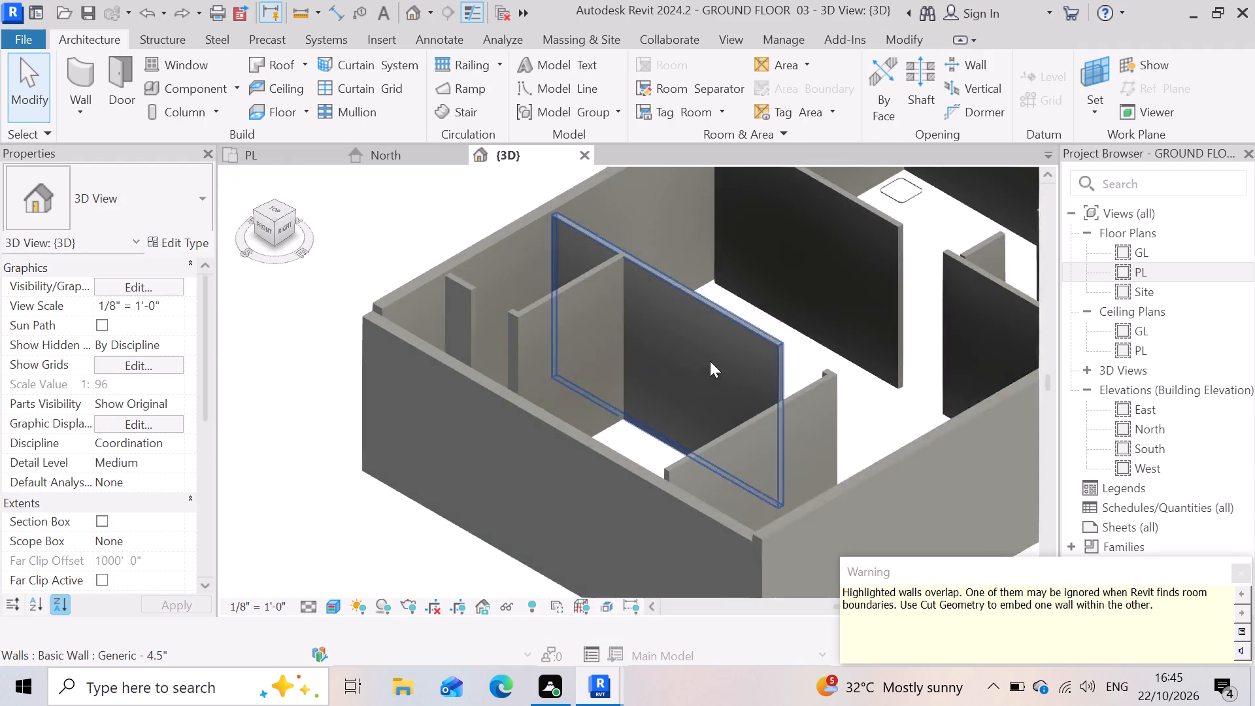
{"action": "scroll", "coordinate": [469, 356], "scroll_direction": "up", "scroll_amount": 4}
{"action": "scroll", "coordinate": [483, 277], "scroll_direction": "up", "scroll_amount": 4}
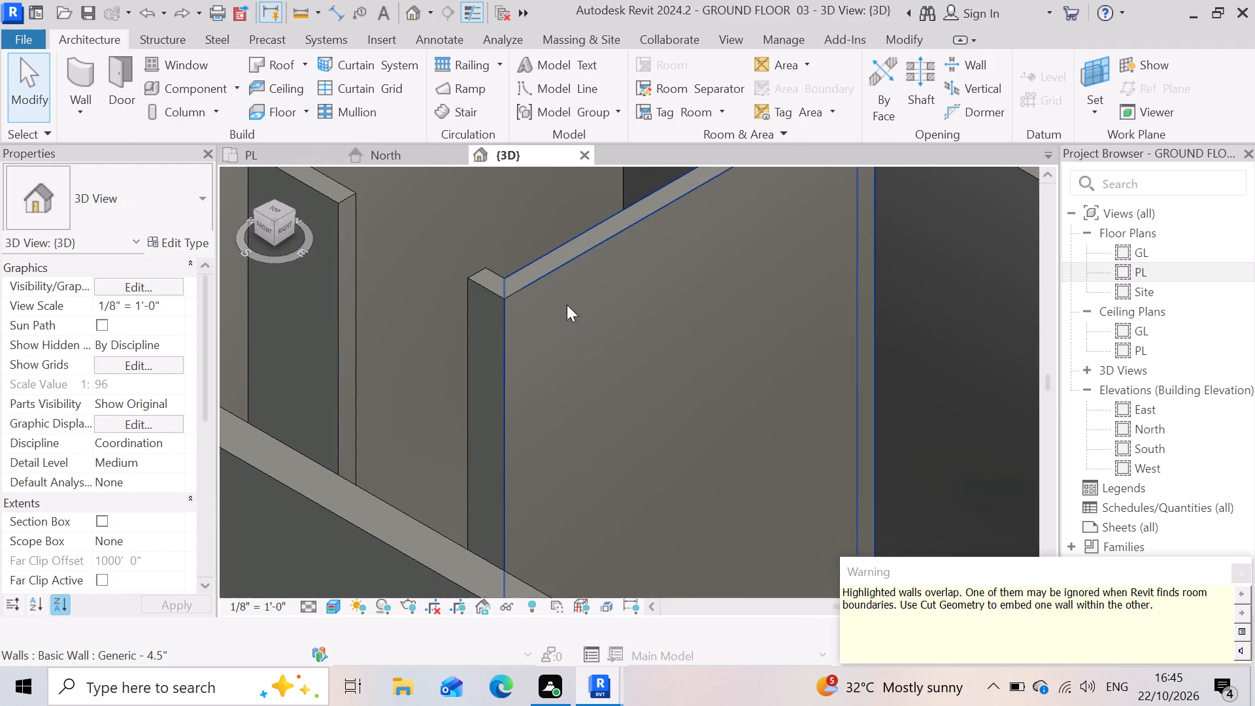
{"action": "scroll", "coordinate": [654, 326], "scroll_direction": "down", "scroll_amount": 9}
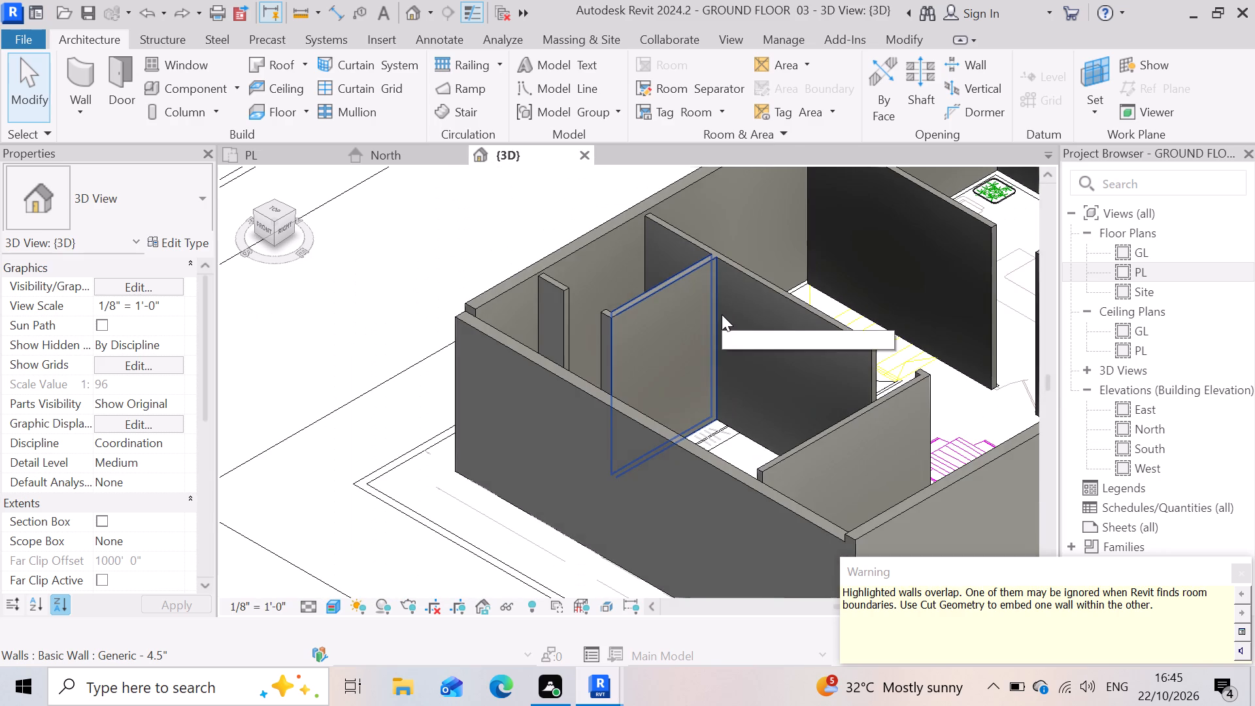
{"action": "scroll", "coordinate": [764, 444], "scroll_direction": "down", "scroll_amount": 1}
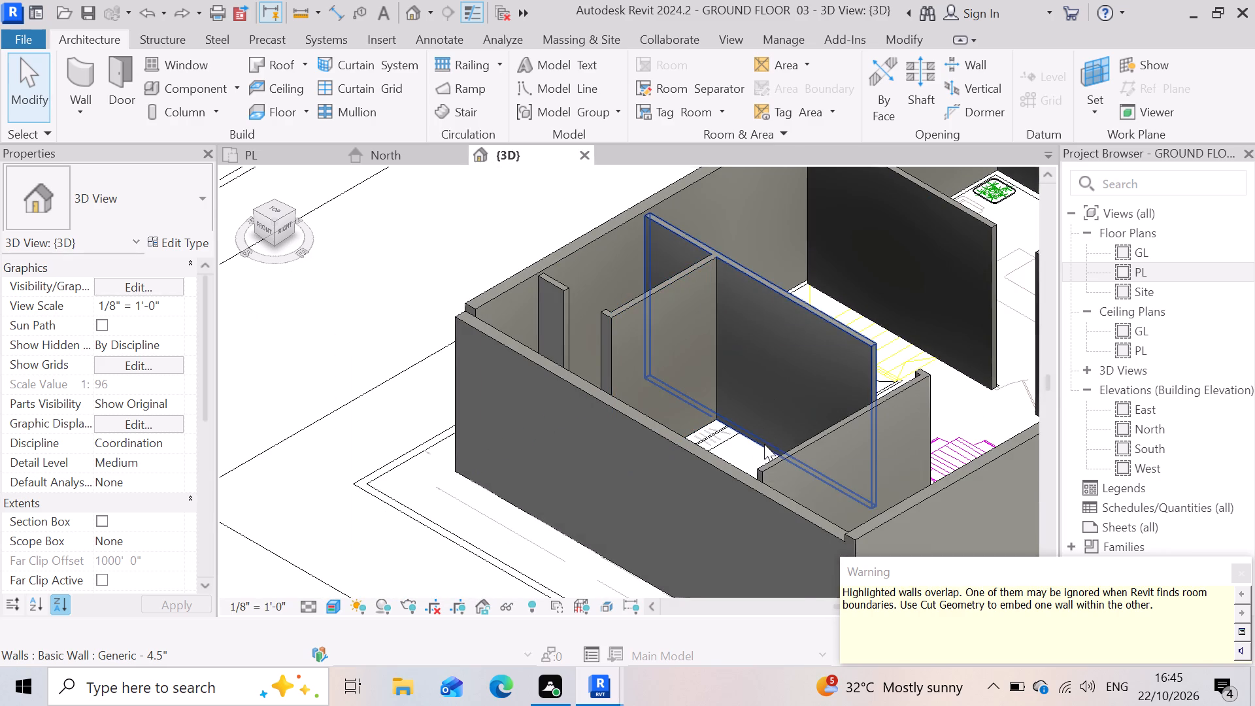
{"action": "scroll", "coordinate": [764, 444], "scroll_direction": "down", "scroll_amount": 2}
{"action": "scroll", "coordinate": [725, 480], "scroll_direction": "down", "scroll_amount": 6}
{"action": "scroll", "coordinate": [812, 420], "scroll_direction": "up", "scroll_amount": 10}
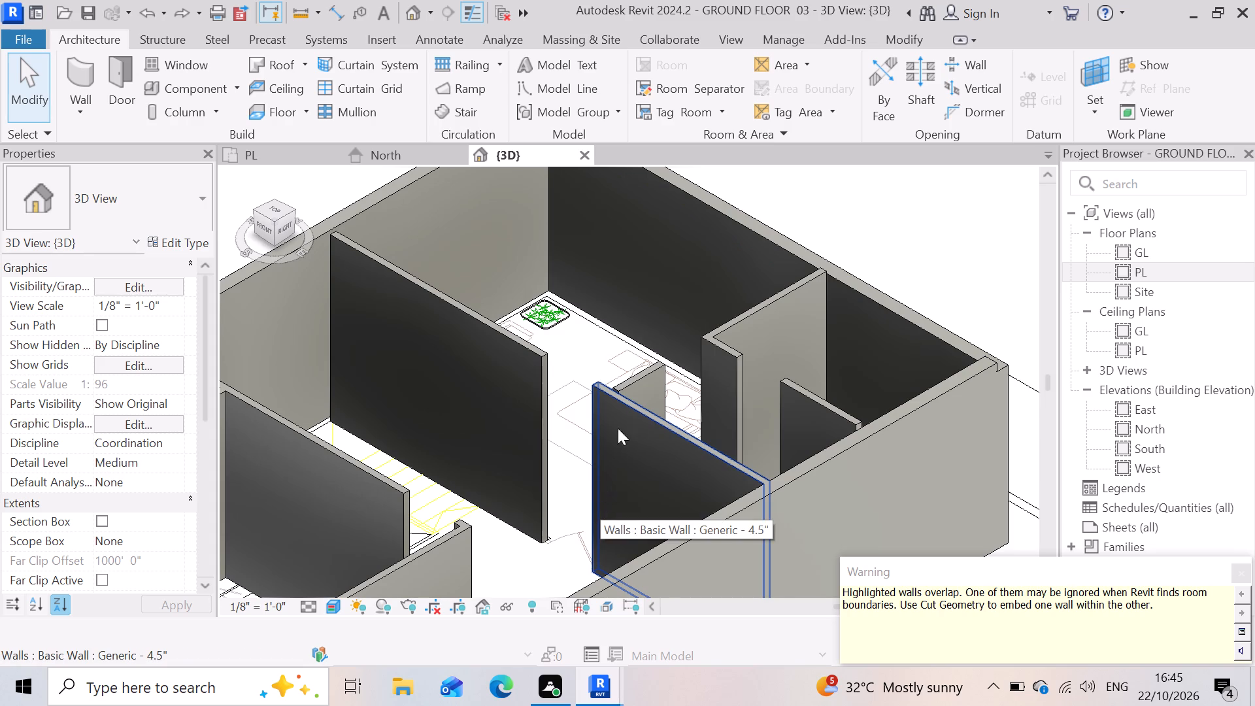
{"action": "scroll", "coordinate": [633, 402], "scroll_direction": "up", "scroll_amount": 3}
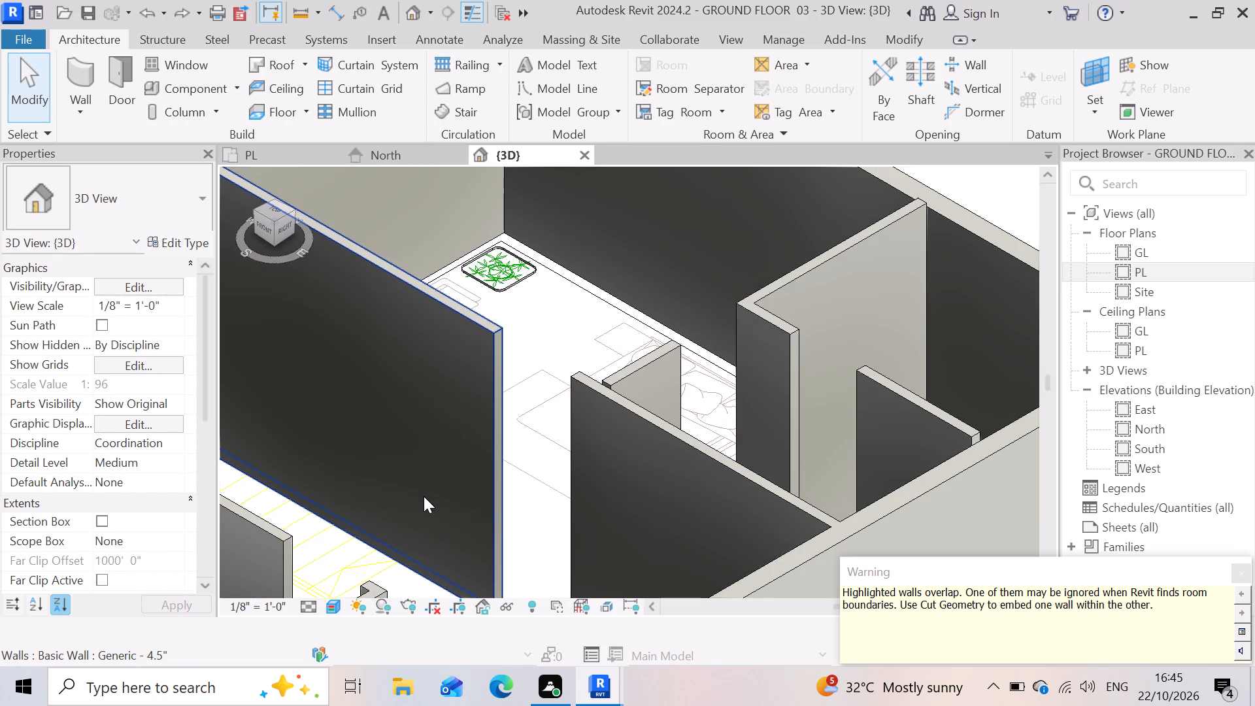
{"action": "scroll", "coordinate": [673, 405], "scroll_direction": "down", "scroll_amount": 6}
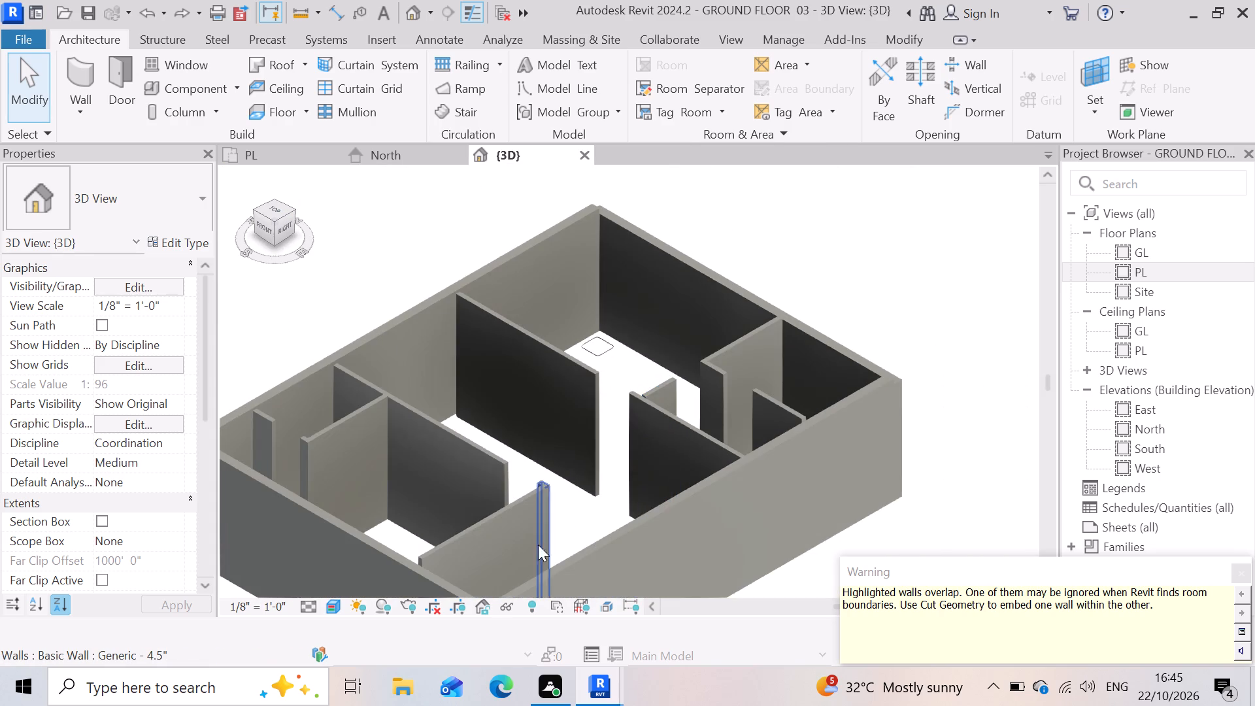
{"action": "scroll", "coordinate": [492, 584], "scroll_direction": "up", "scroll_amount": 3}
{"action": "scroll", "coordinate": [578, 456], "scroll_direction": "up", "scroll_amount": 7}
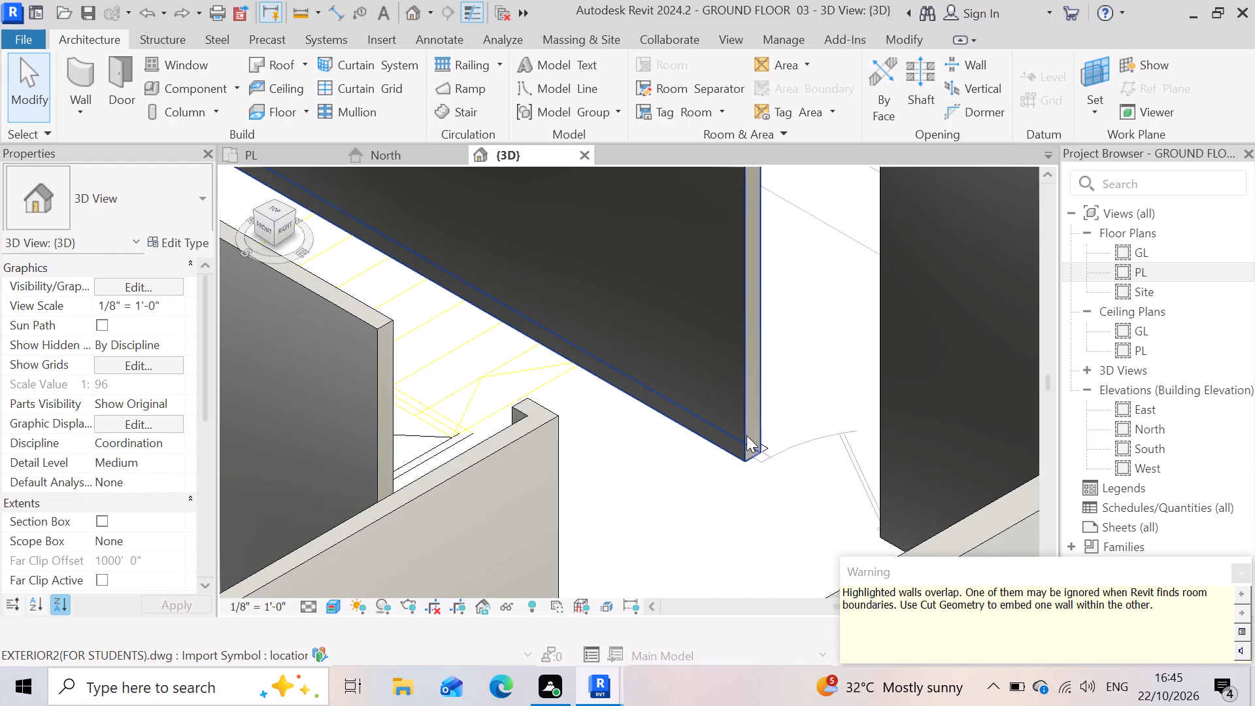
{"action": "scroll", "coordinate": [683, 565], "scroll_direction": "down", "scroll_amount": 8}
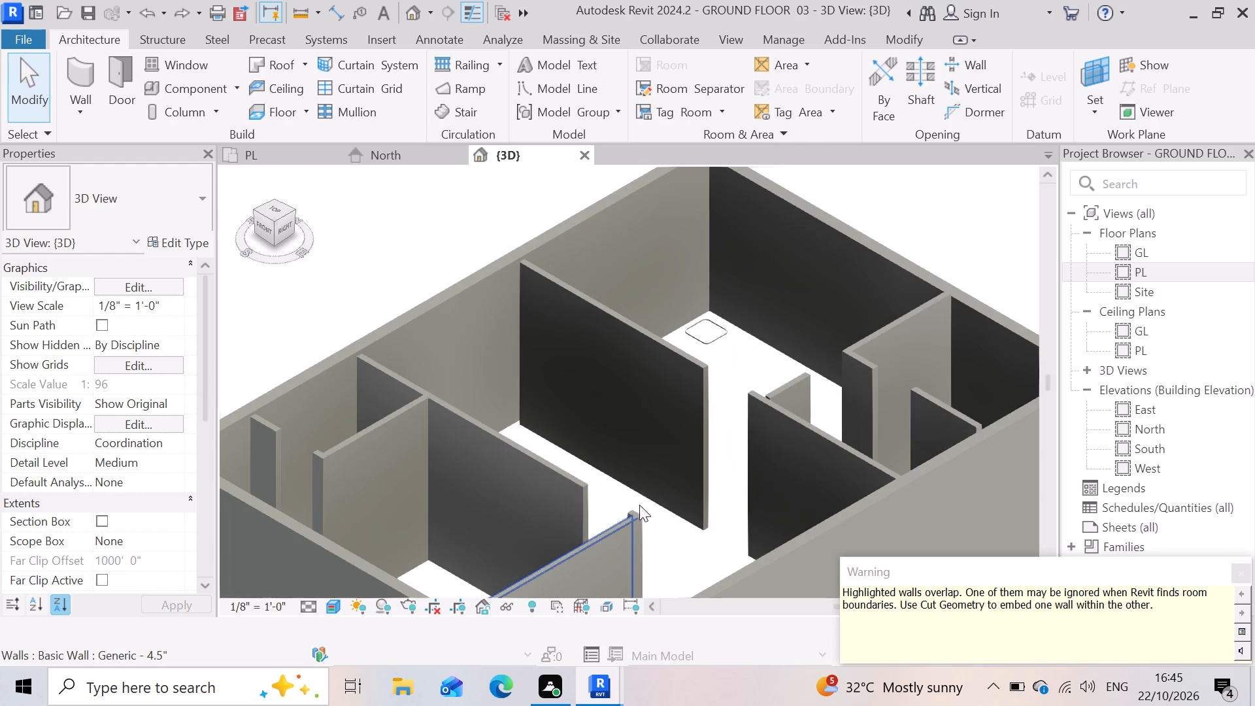
Delete the Generic - 4.5" wall between the staircase and the master bedroom.
{"action": "left_click", "coordinate": [680, 448]}
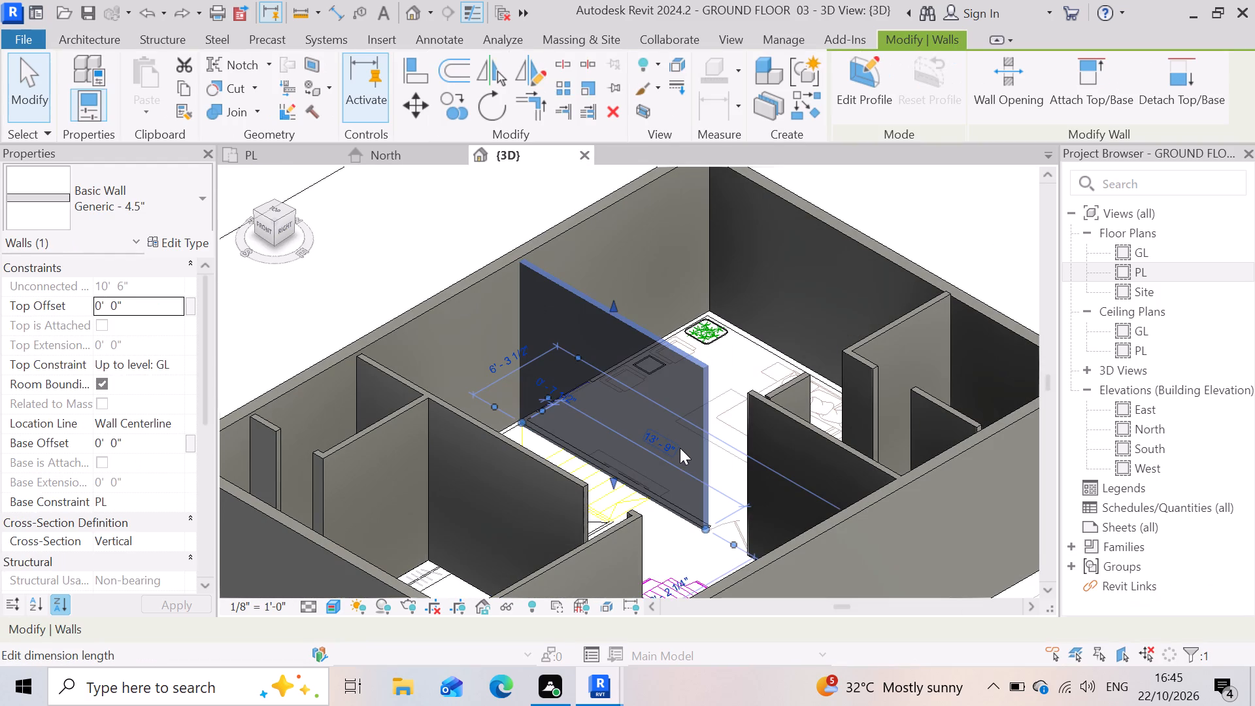
{"action": "key", "text": "Delete"}
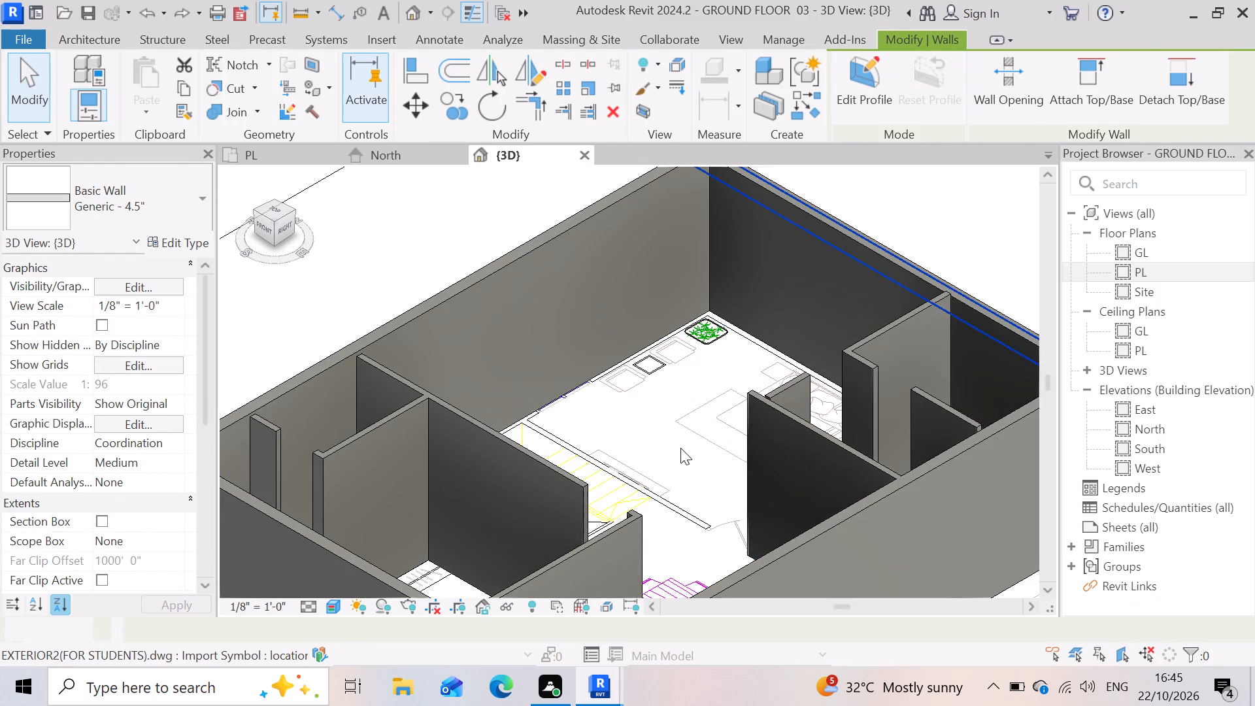
Examine the CAD plan lines and neighbouring walls between the staircase and master bedroom in the 3D view.
{"action": "scroll", "coordinate": [585, 518], "scroll_direction": "up", "scroll_amount": 3}
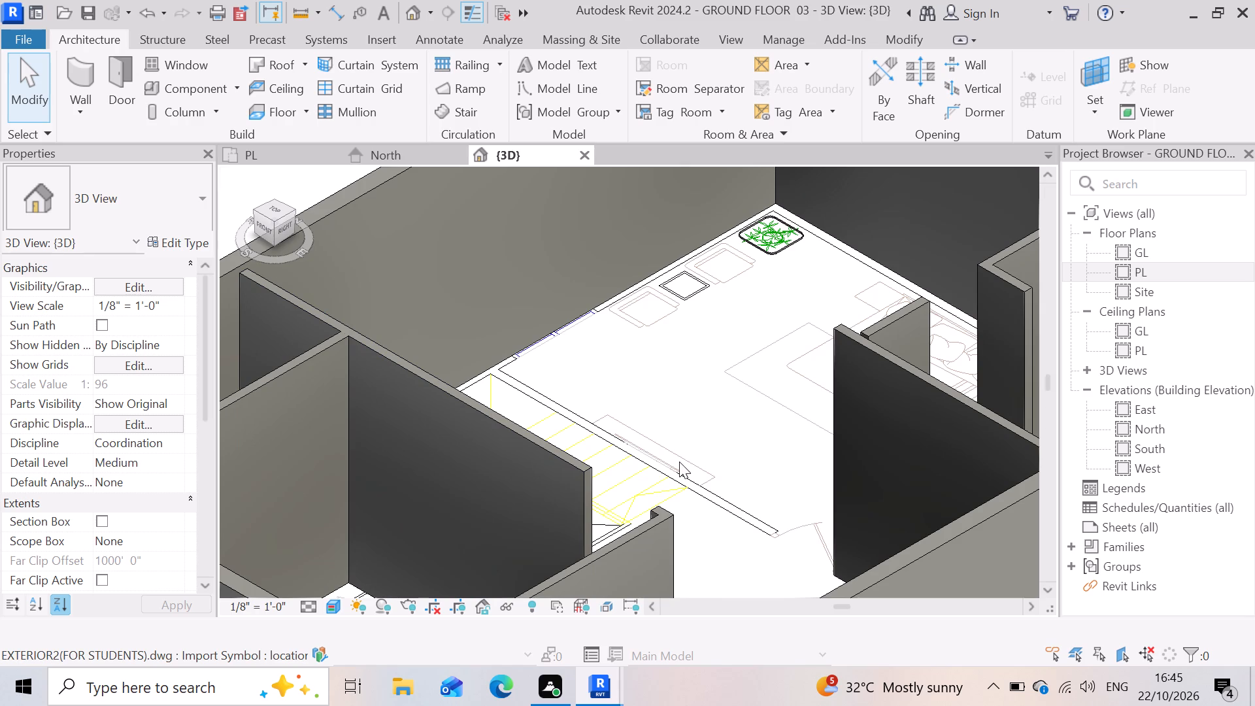
{"action": "scroll", "coordinate": [662, 454], "scroll_direction": "up", "scroll_amount": 4}
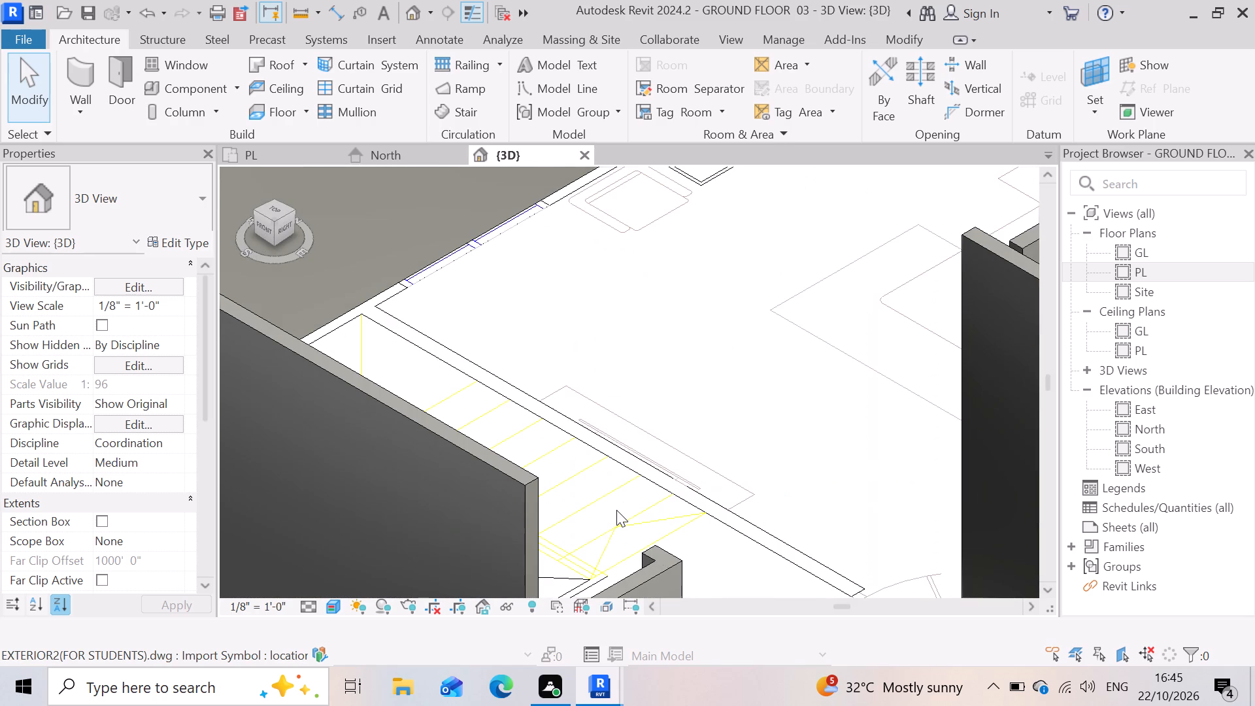
{"action": "scroll", "coordinate": [664, 482], "scroll_direction": "down", "scroll_amount": 8}
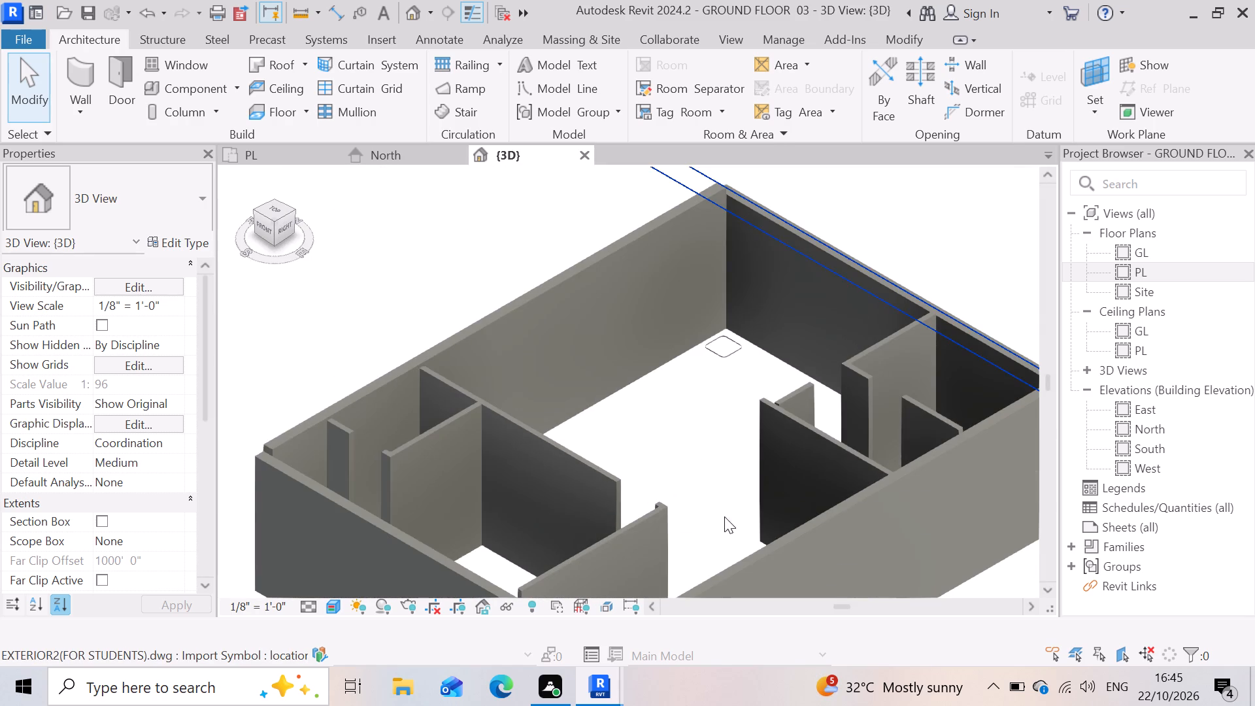
{"action": "scroll", "coordinate": [744, 516], "scroll_direction": "up", "scroll_amount": 6}
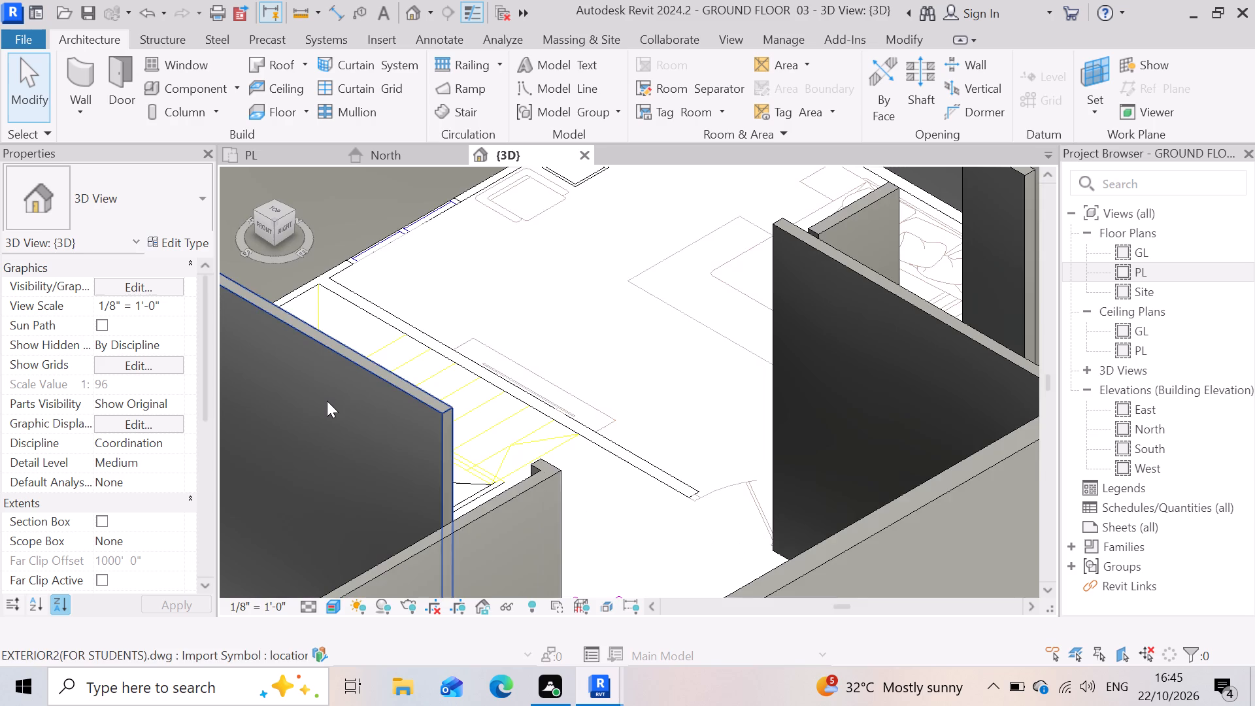
{"action": "scroll", "coordinate": [327, 401], "scroll_direction": "up", "scroll_amount": 3}
{"action": "scroll", "coordinate": [327, 401], "scroll_direction": "down", "scroll_amount": 7}
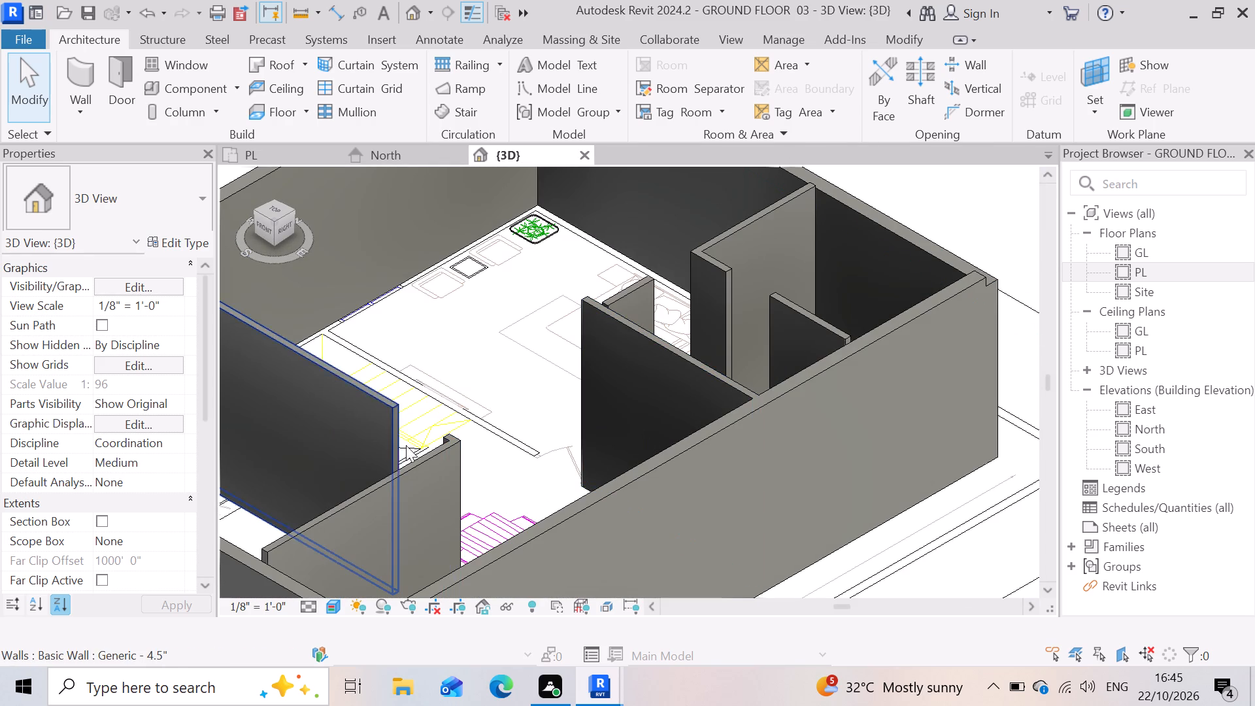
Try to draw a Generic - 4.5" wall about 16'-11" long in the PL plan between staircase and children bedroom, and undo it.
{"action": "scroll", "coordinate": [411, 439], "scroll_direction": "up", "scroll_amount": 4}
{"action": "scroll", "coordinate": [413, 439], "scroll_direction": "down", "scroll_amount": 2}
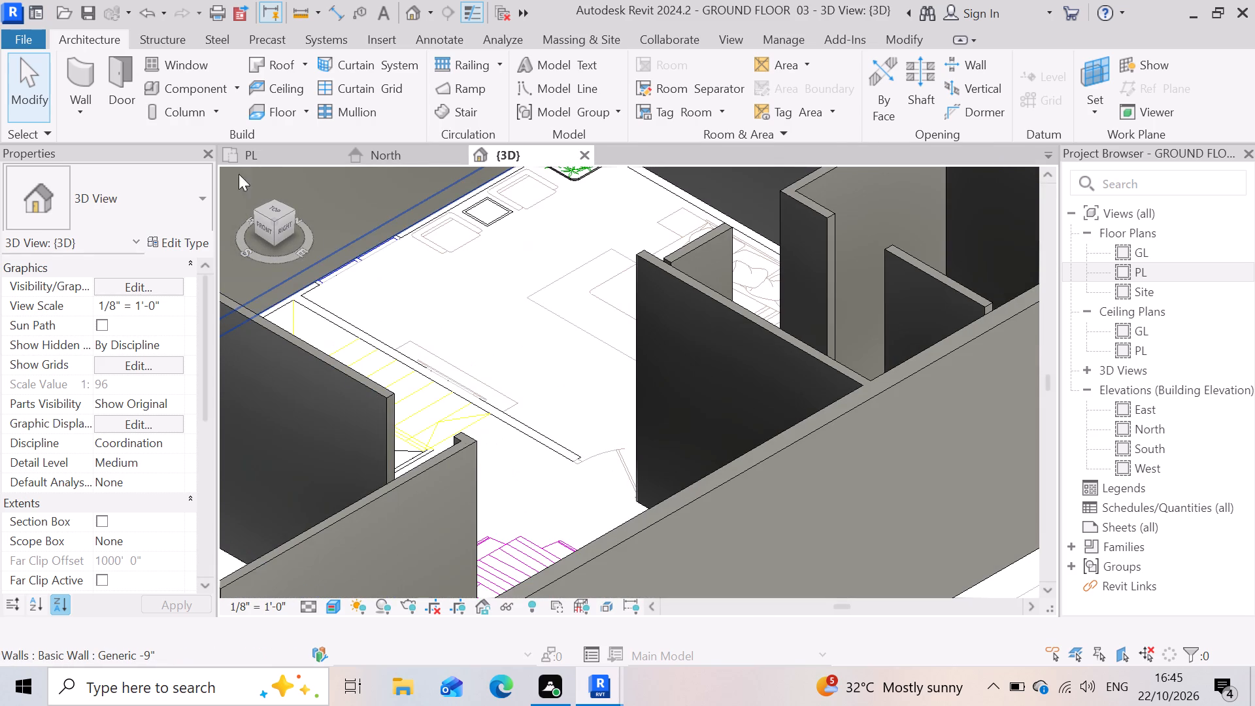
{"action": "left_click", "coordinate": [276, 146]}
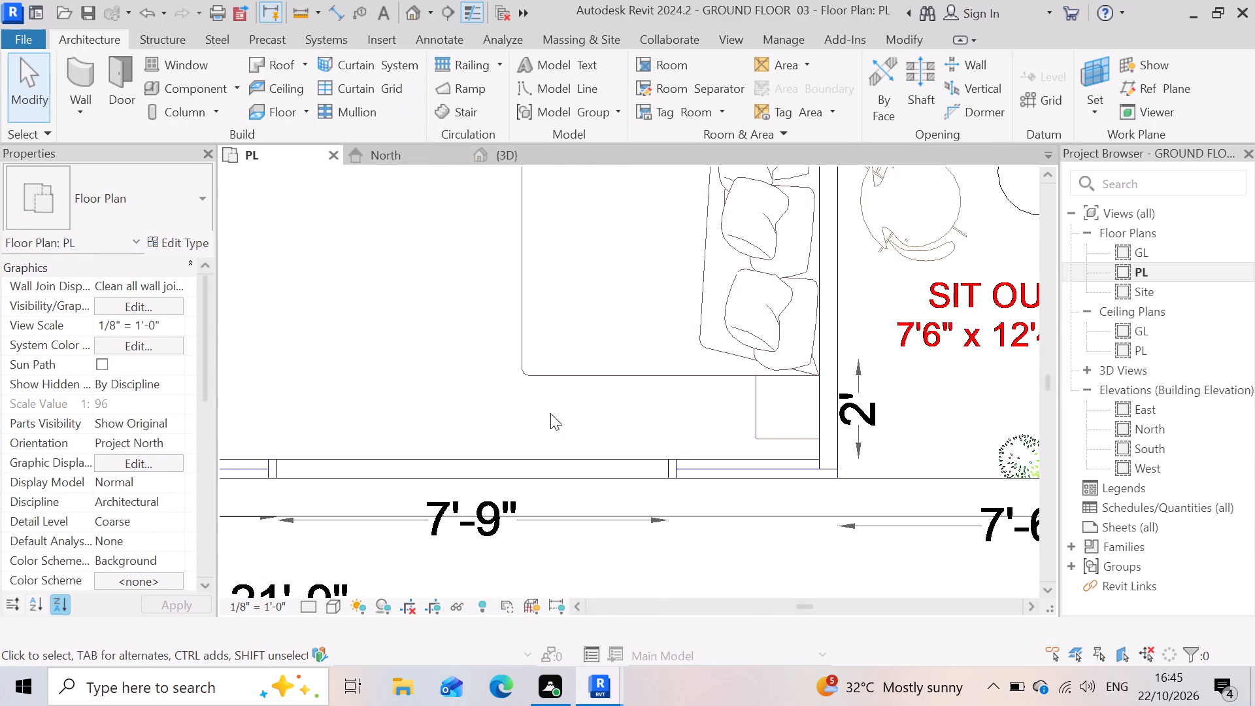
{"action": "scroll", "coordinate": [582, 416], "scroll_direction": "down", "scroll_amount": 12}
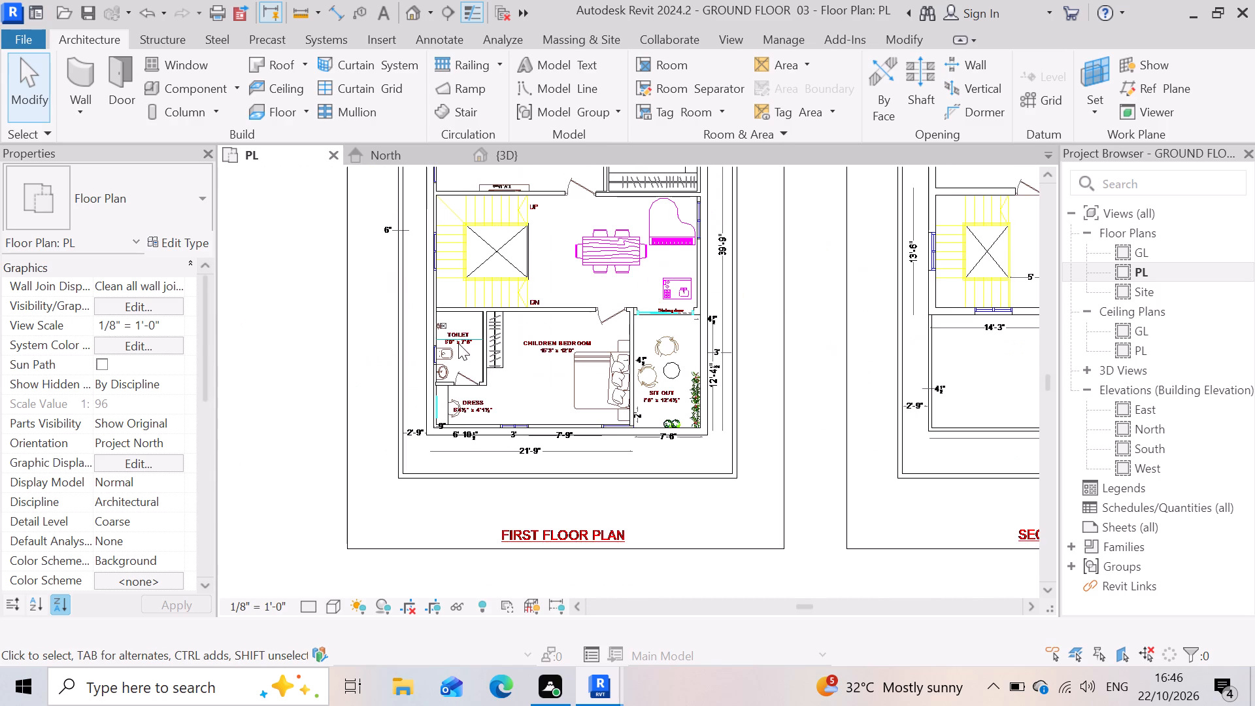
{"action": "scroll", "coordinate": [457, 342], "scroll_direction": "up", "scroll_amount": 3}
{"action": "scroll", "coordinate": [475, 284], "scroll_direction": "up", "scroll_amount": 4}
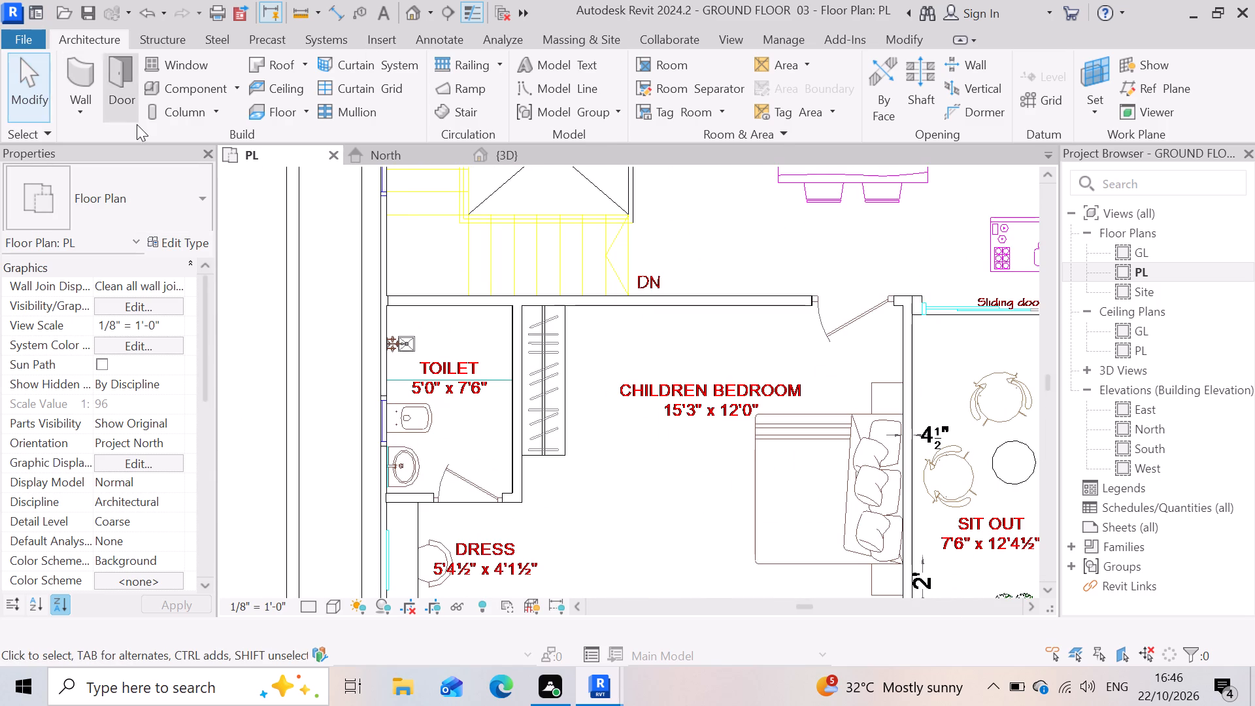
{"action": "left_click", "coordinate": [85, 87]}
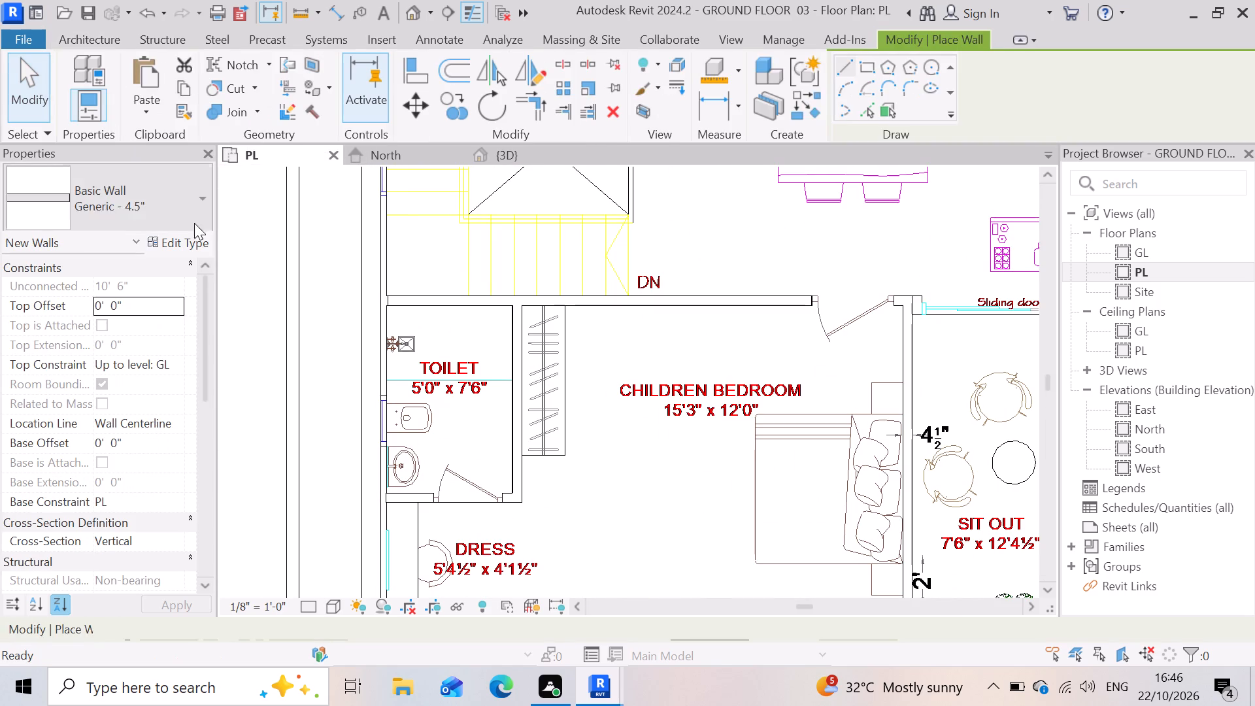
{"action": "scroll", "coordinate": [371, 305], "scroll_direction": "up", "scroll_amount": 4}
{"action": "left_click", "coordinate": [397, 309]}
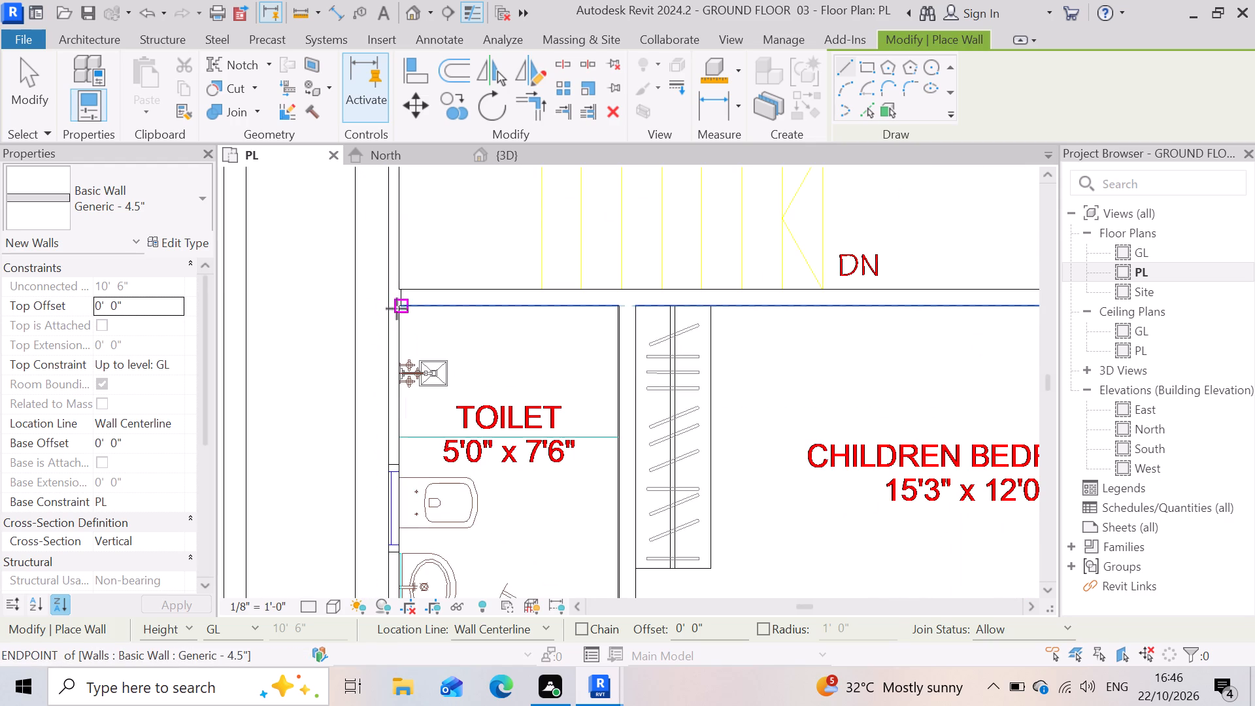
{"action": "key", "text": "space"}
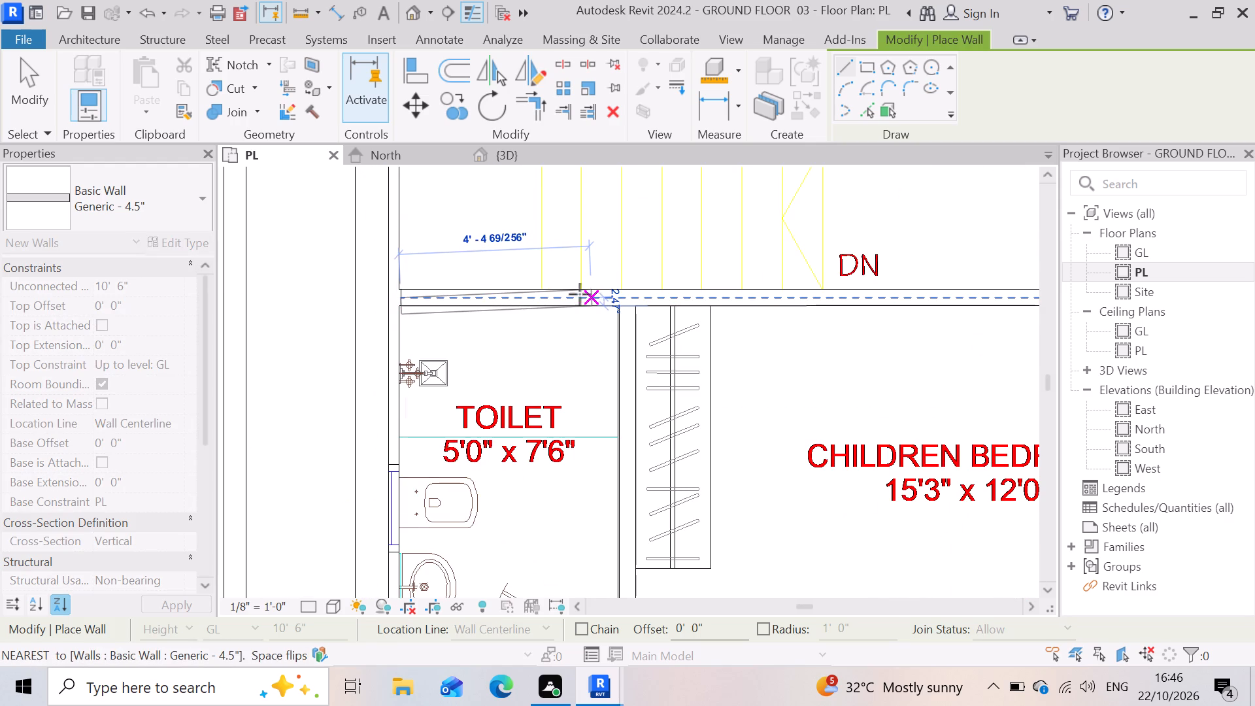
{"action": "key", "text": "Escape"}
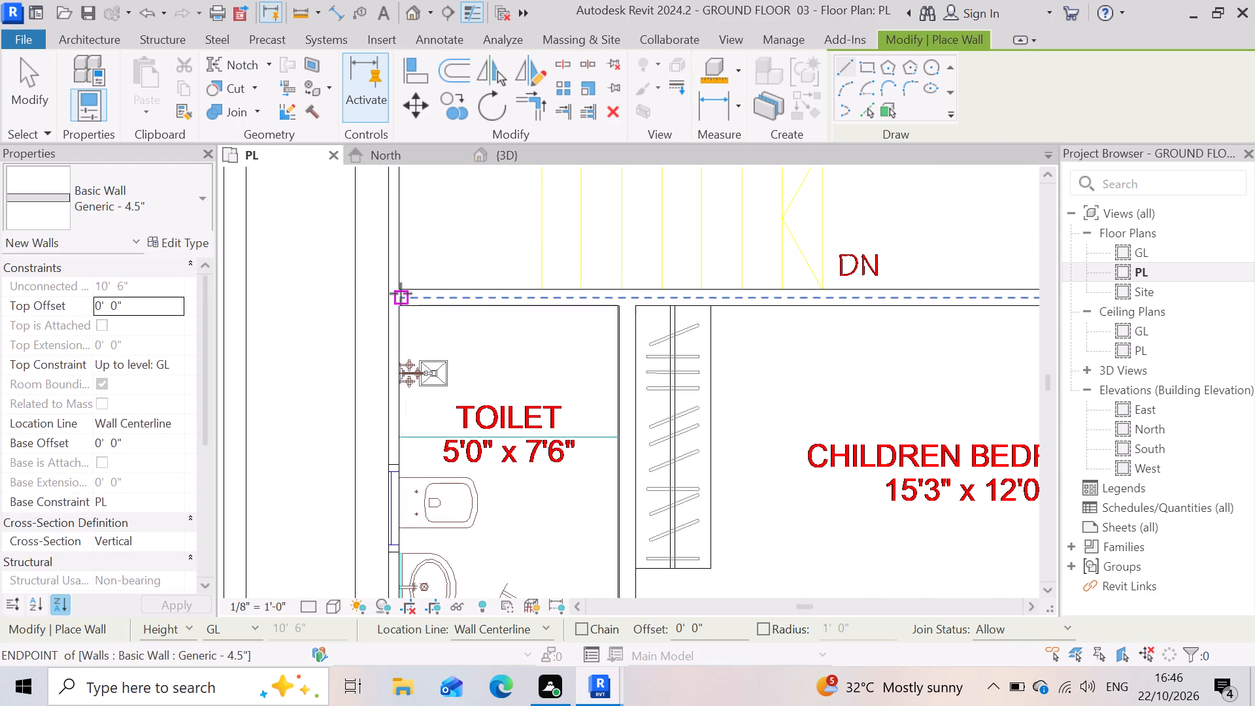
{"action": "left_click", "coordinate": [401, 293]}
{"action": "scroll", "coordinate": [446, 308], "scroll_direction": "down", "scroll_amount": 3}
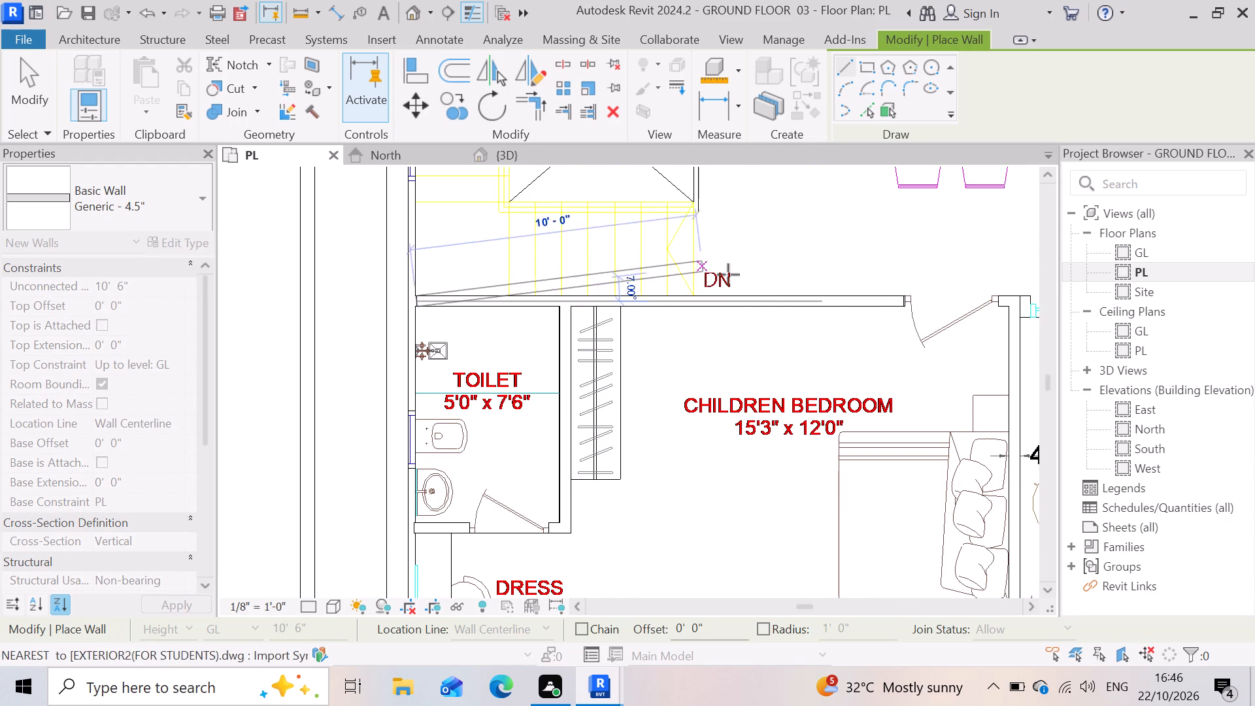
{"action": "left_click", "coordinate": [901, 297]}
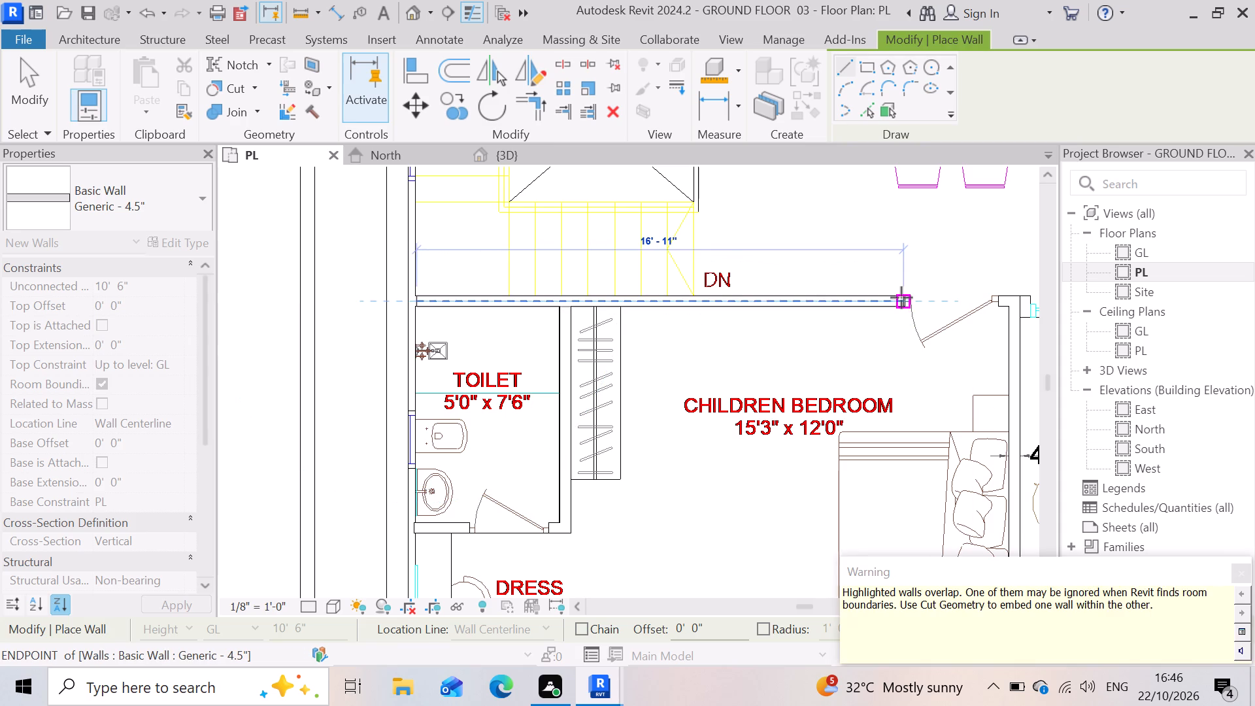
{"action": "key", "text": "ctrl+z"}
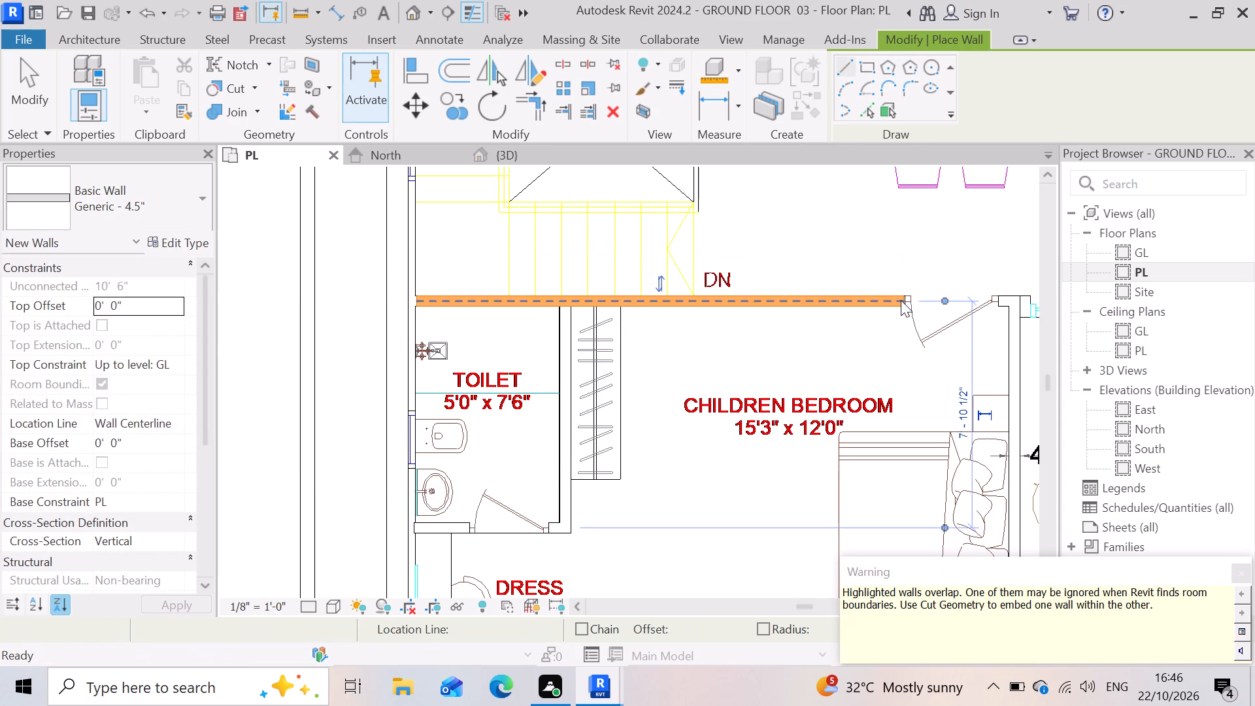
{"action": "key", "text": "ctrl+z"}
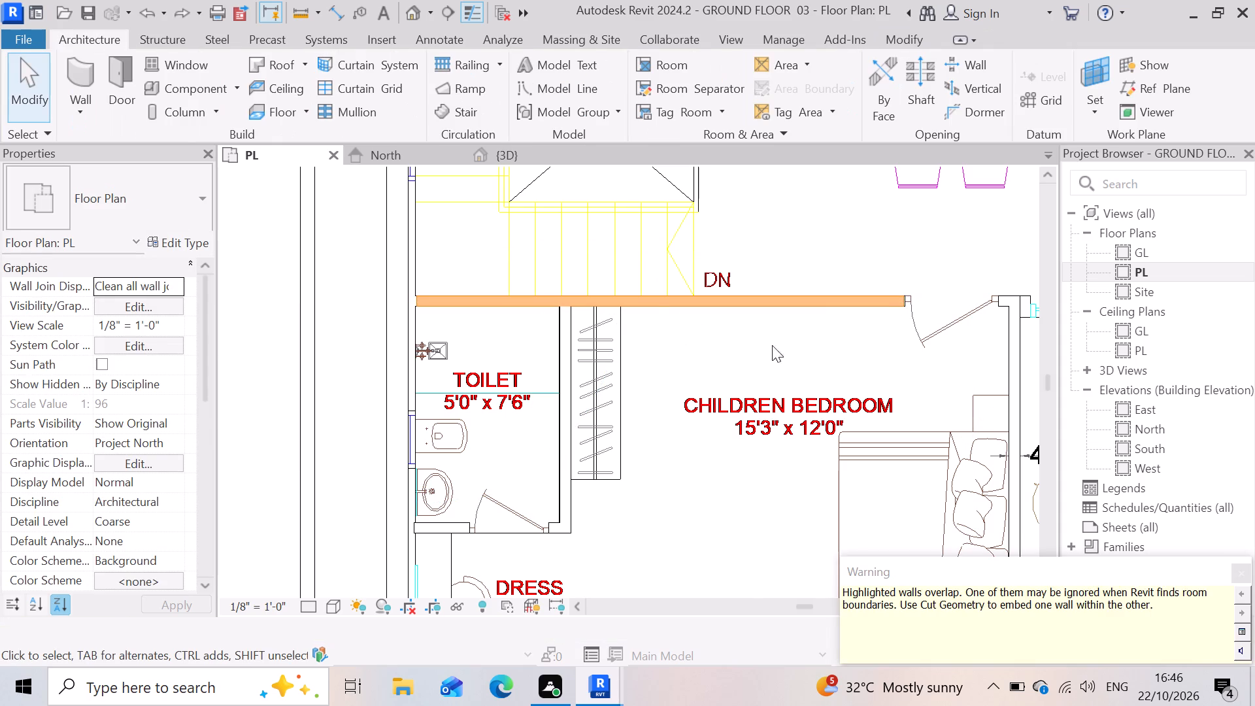
Undo further back through the deletion of the staircase–master bedroom wall and the placement of the wall between staircase and children bedroom.
{"action": "scroll", "coordinate": [780, 348], "scroll_direction": "down", "scroll_amount": 4}
{"action": "key", "text": "ctrl+z"}
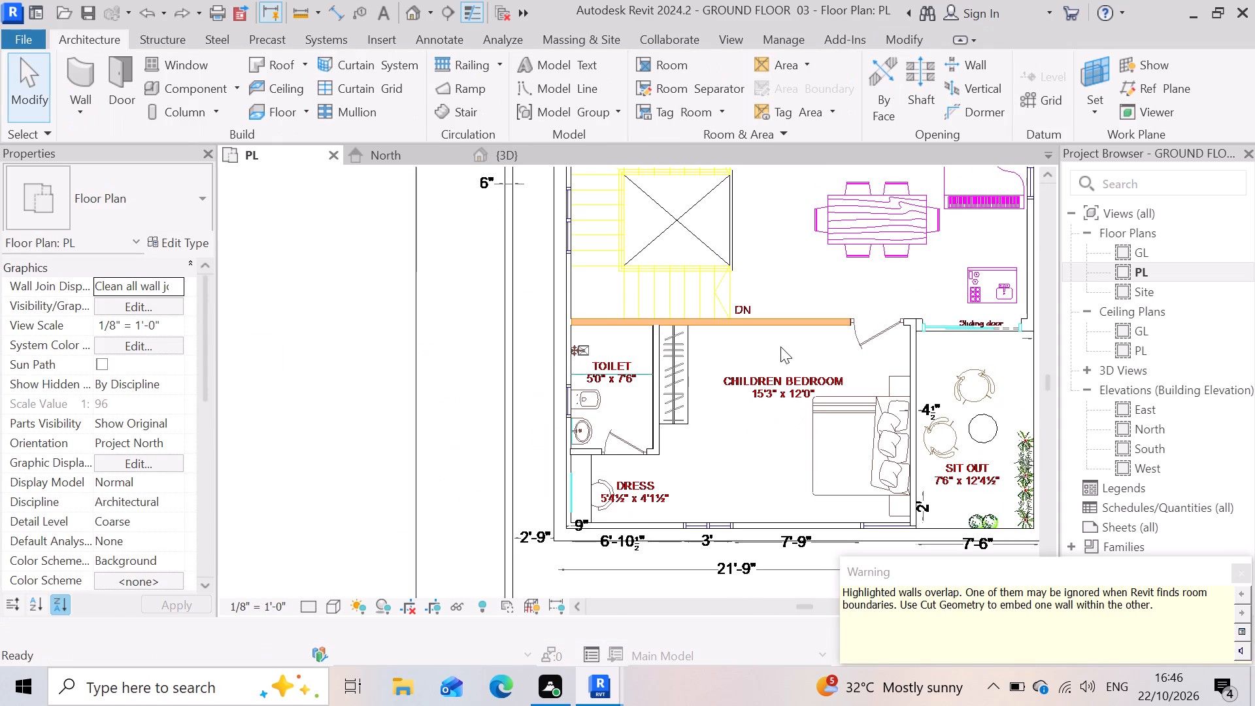
{"action": "scroll", "coordinate": [798, 331], "scroll_direction": "down", "scroll_amount": 9}
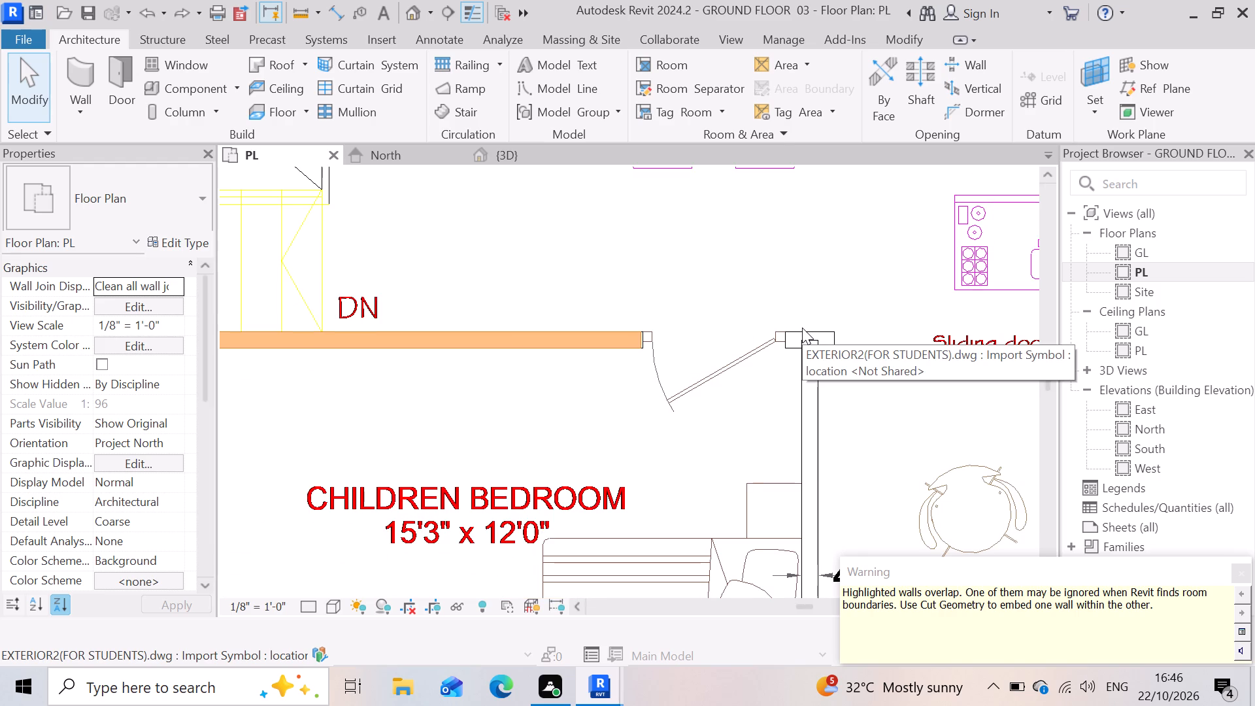
{"action": "key", "text": "ctrl+z"}
Examine the modelled walls around the staircase, toilet, children bedroom and master bedroom in the 3D view, and look at the North elevation.
{"action": "scroll", "coordinate": [868, 345], "scroll_direction": "down", "scroll_amount": 8}
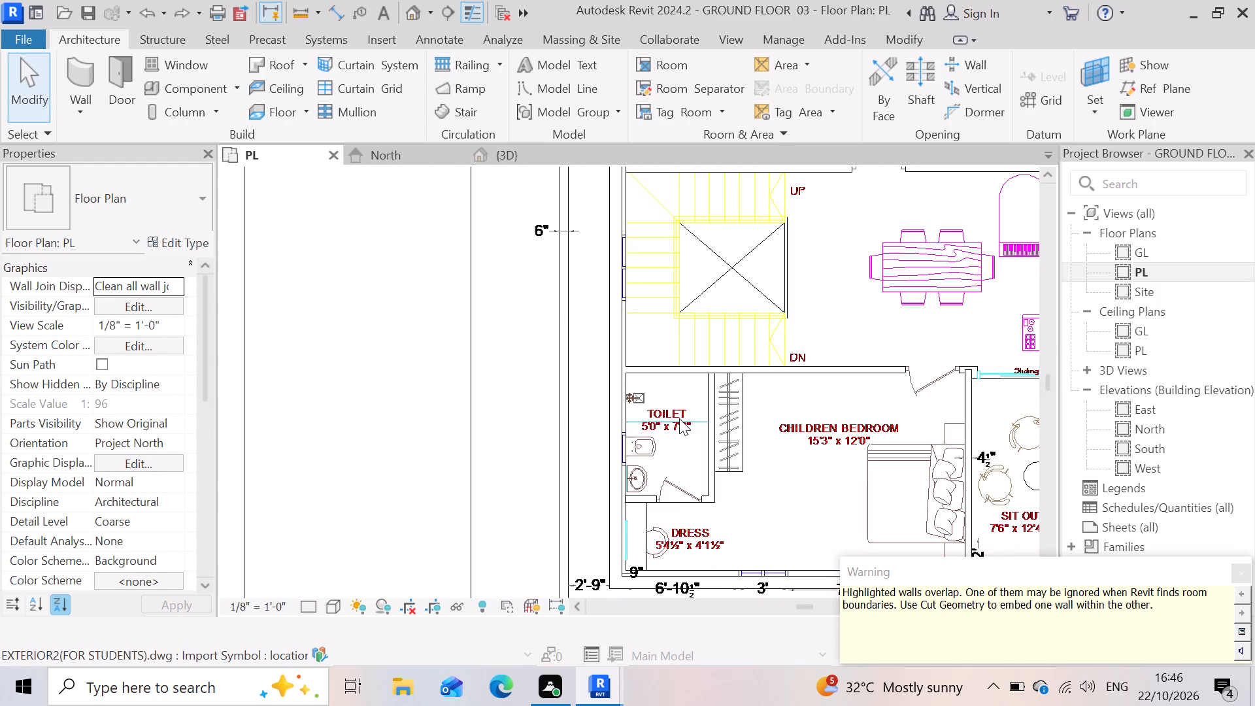
{"action": "scroll", "coordinate": [605, 390], "scroll_direction": "up", "scroll_amount": 4}
{"action": "scroll", "coordinate": [667, 366], "scroll_direction": "up", "scroll_amount": 3}
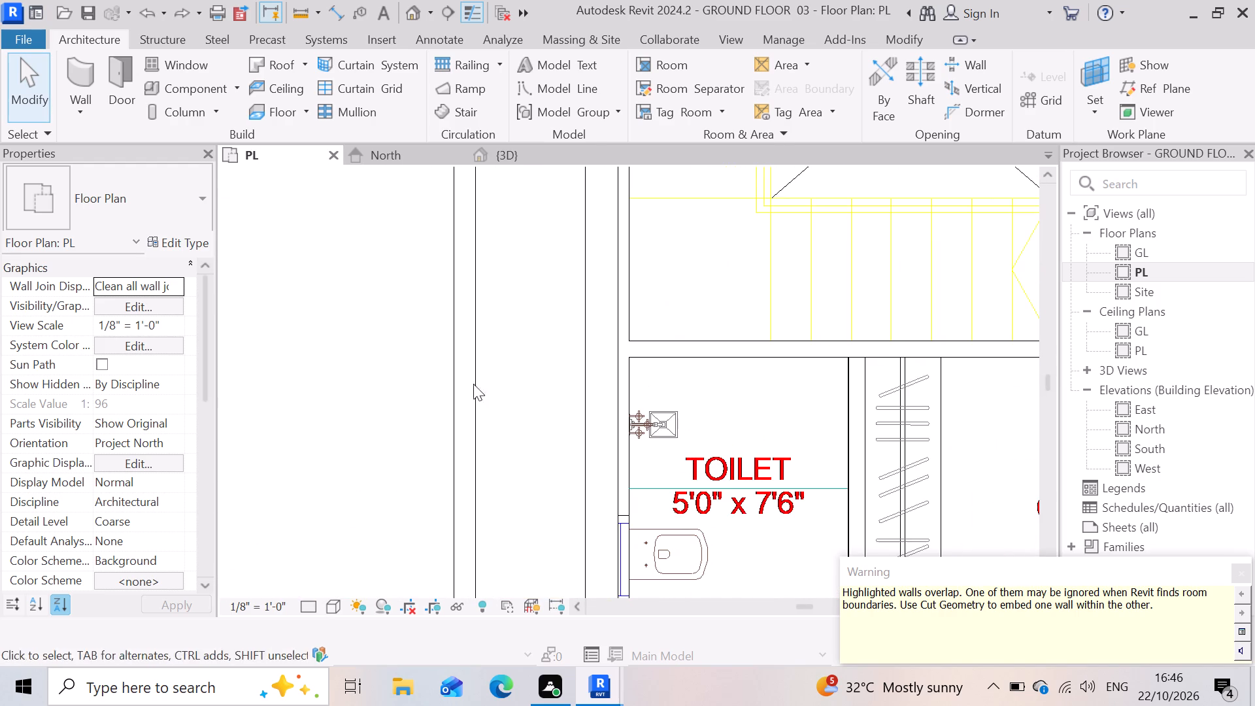
{"action": "left_click", "coordinate": [545, 148]}
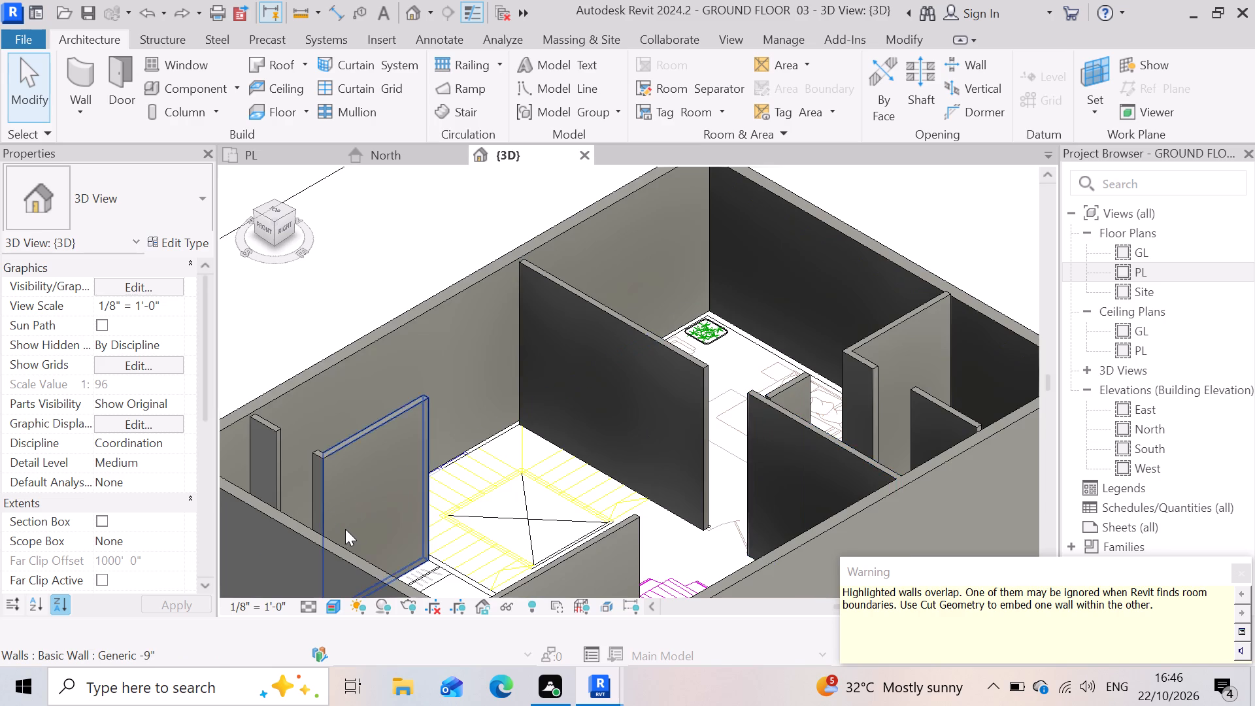
{"action": "scroll", "coordinate": [344, 529], "scroll_direction": "up", "scroll_amount": 3}
{"action": "scroll", "coordinate": [386, 450], "scroll_direction": "up", "scroll_amount": 4}
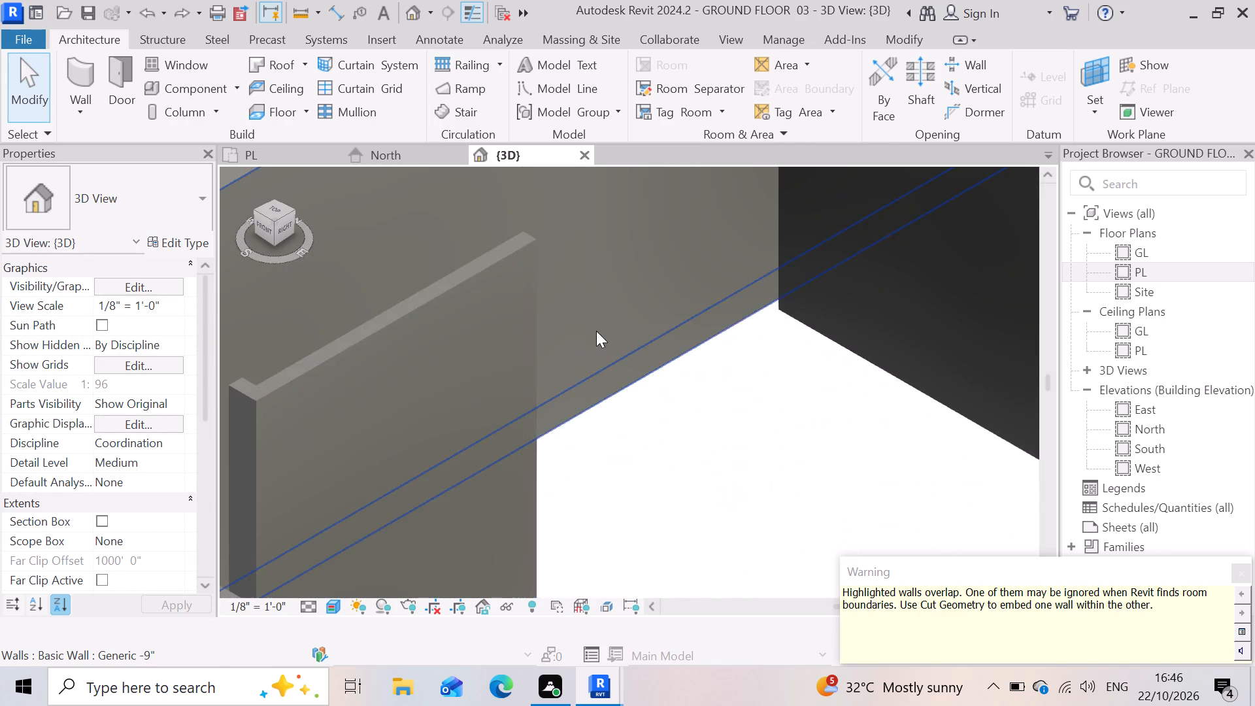
{"action": "scroll", "coordinate": [596, 331], "scroll_direction": "down", "scroll_amount": 8}
{"action": "scroll", "coordinate": [799, 409], "scroll_direction": "up", "scroll_amount": 5}
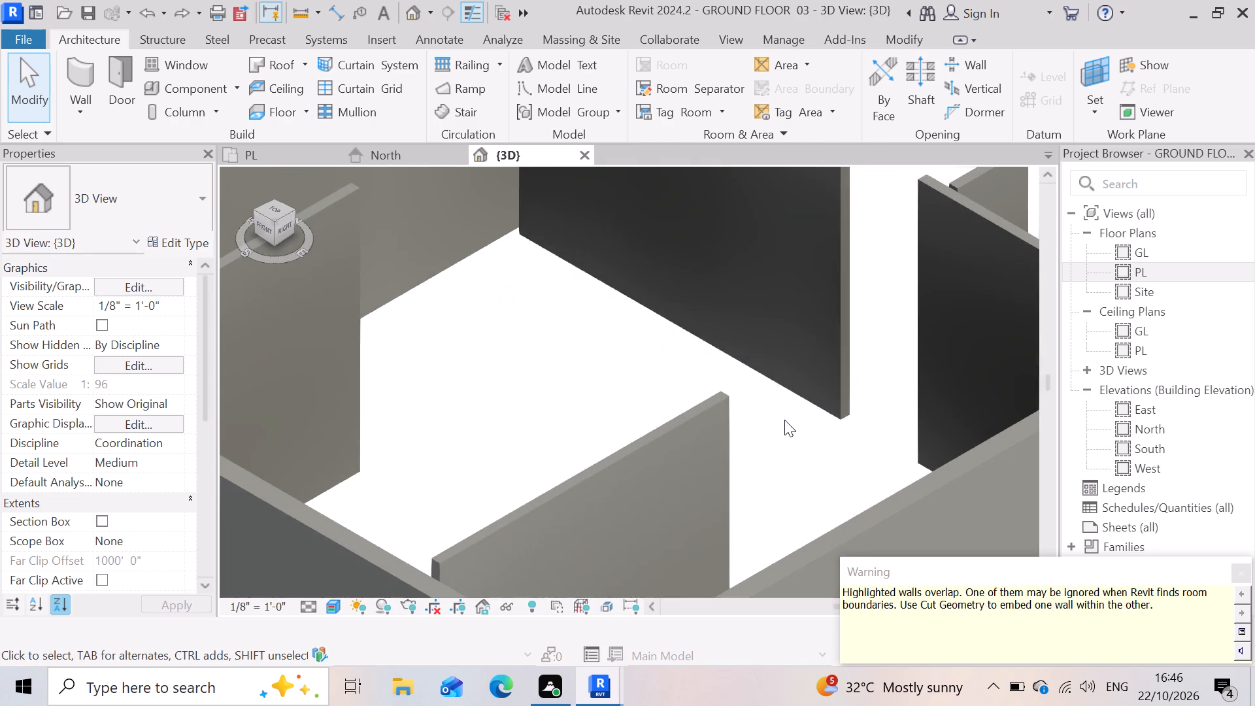
{"action": "scroll", "coordinate": [769, 420], "scroll_direction": "down", "scroll_amount": 3}
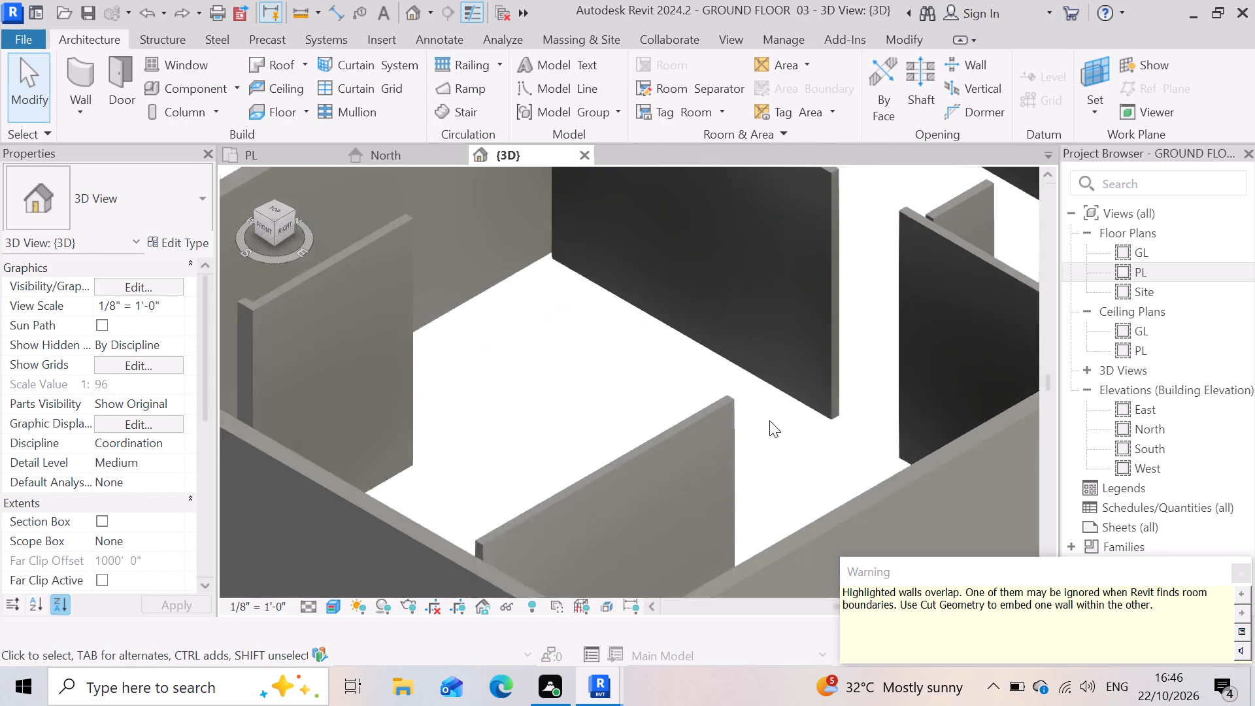
{"action": "scroll", "coordinate": [599, 433], "scroll_direction": "up", "scroll_amount": 2}
{"action": "scroll", "coordinate": [599, 434], "scroll_direction": "down", "scroll_amount": 2}
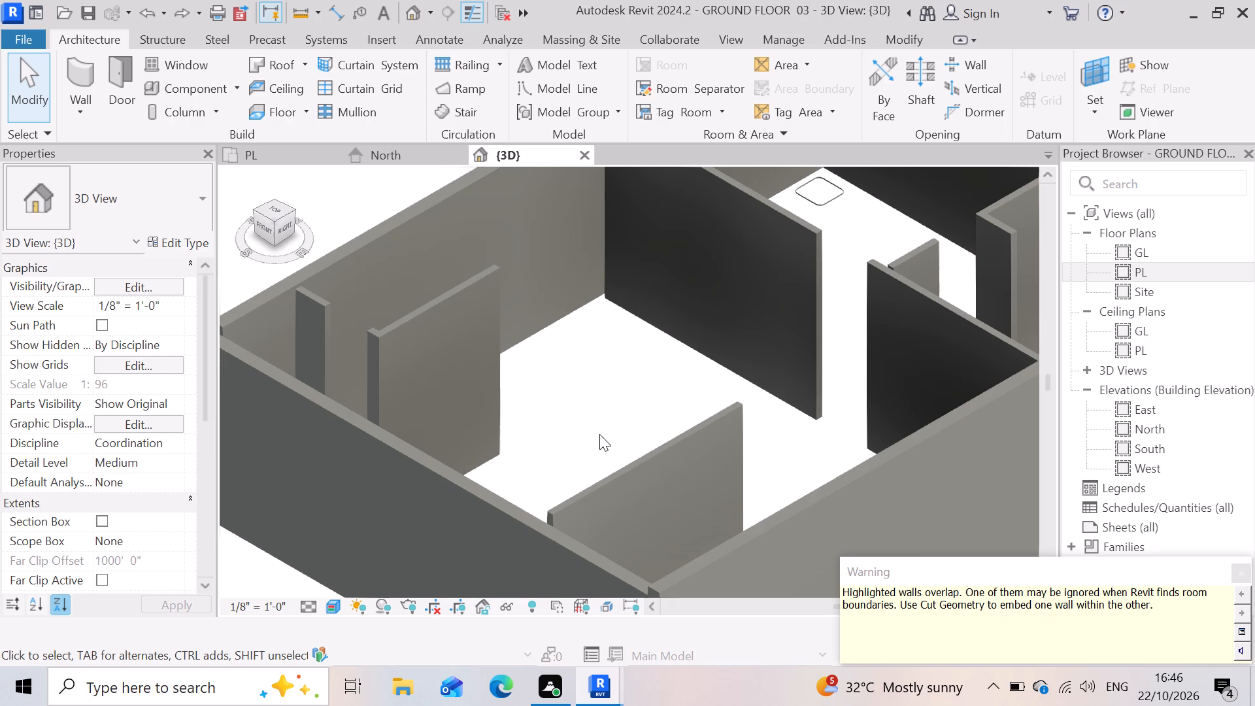
{"action": "scroll", "coordinate": [599, 434], "scroll_direction": "down", "scroll_amount": 3}
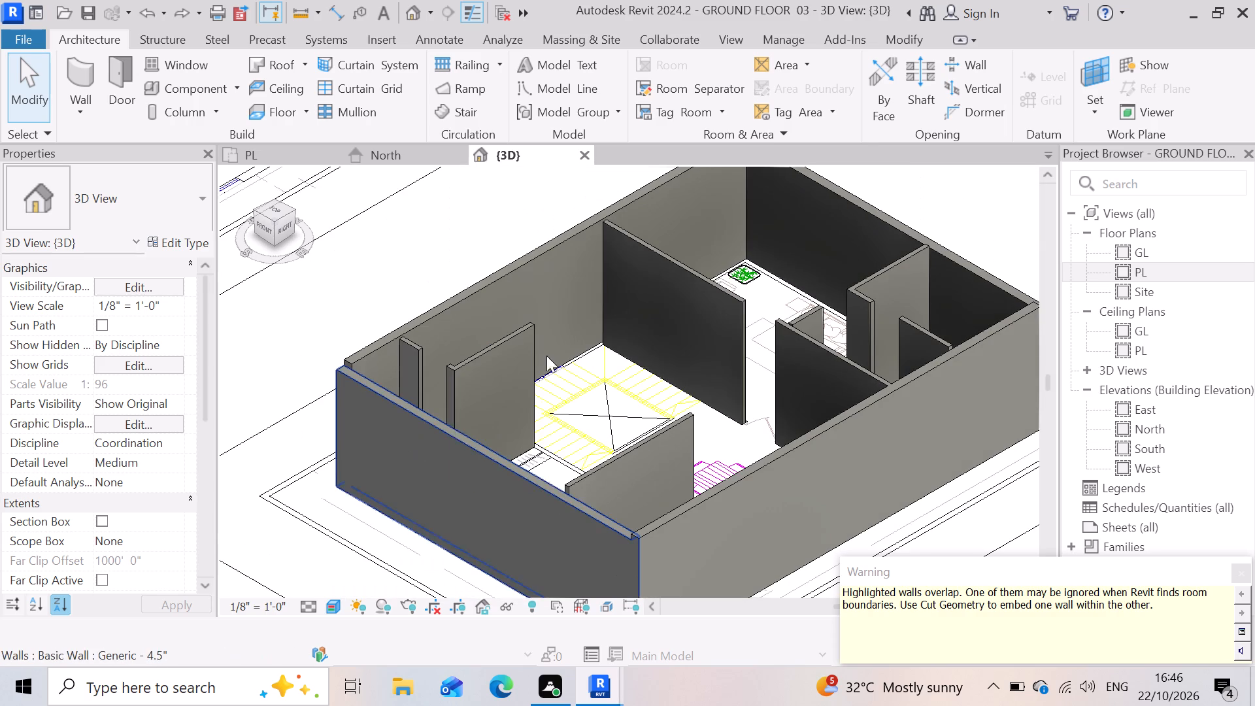
{"action": "scroll", "coordinate": [704, 311], "scroll_direction": "up", "scroll_amount": 2}
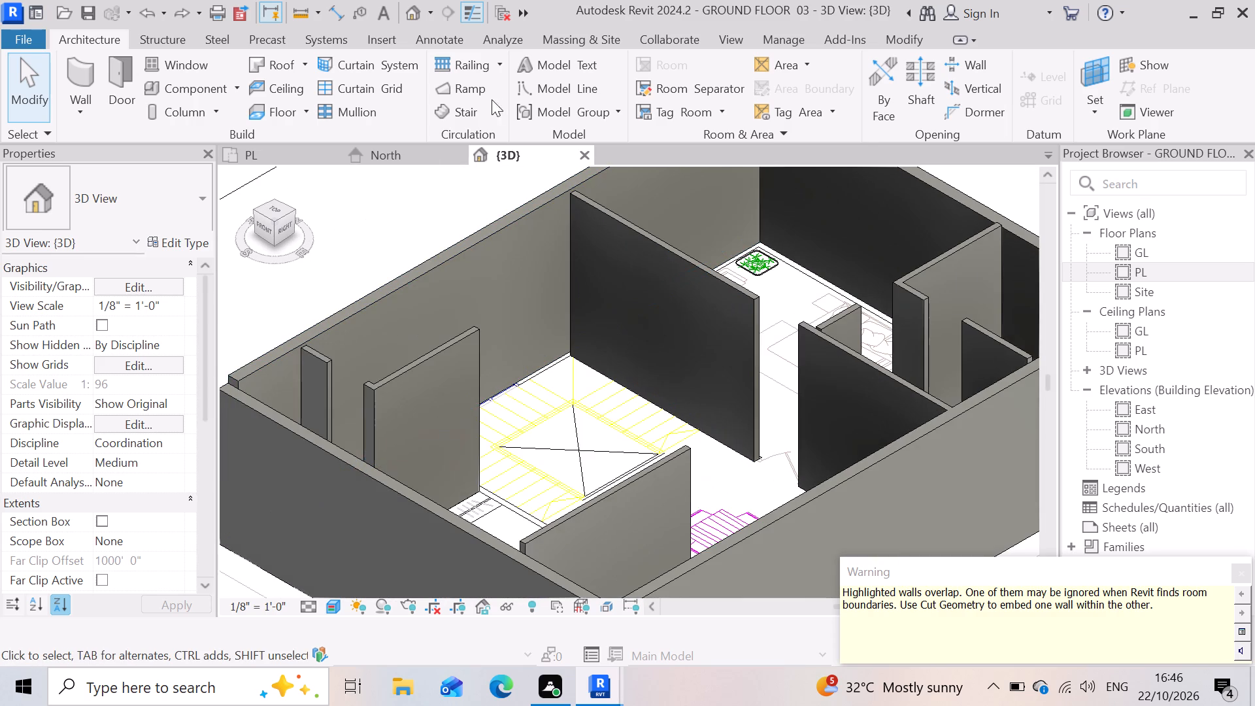
{"action": "left_click", "coordinate": [403, 156]}
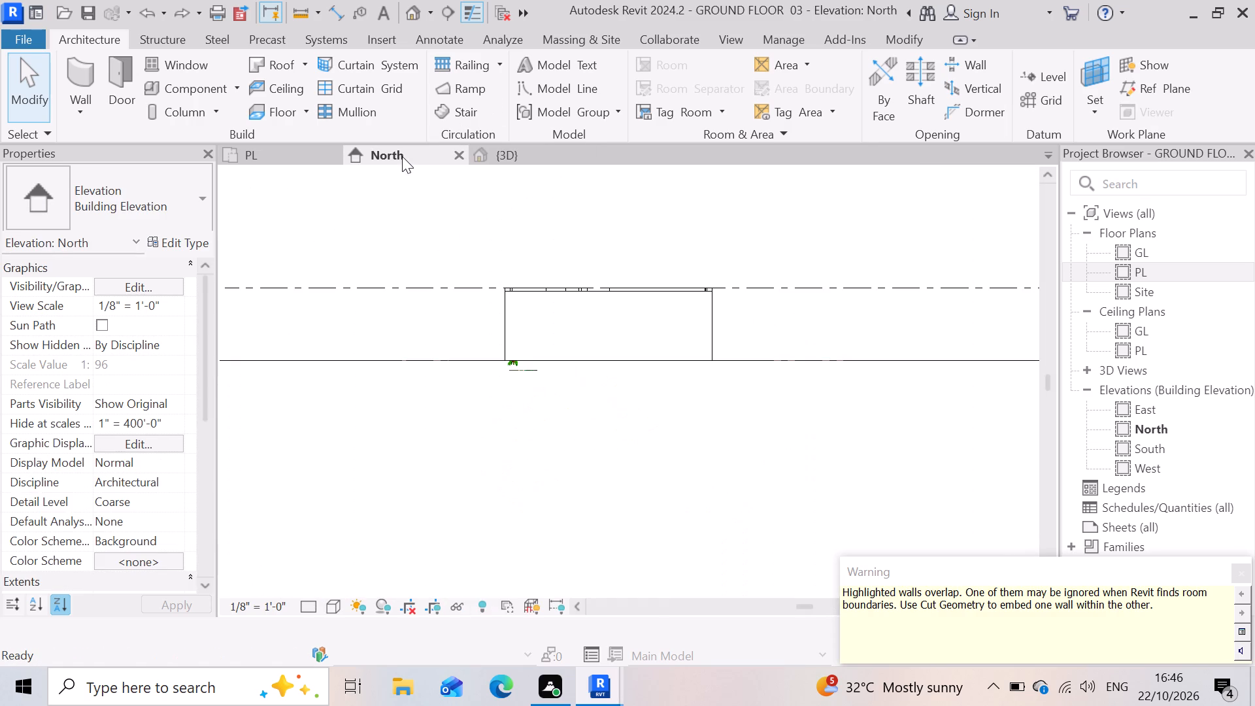
Open the PL floor plan and start a Generic - 4.5" wall near the corner between the staircase and toilet.
{"action": "left_click", "coordinate": [263, 142]}
{"action": "left_click", "coordinate": [269, 158]}
{"action": "scroll", "coordinate": [633, 383], "scroll_direction": "down", "scroll_amount": 7}
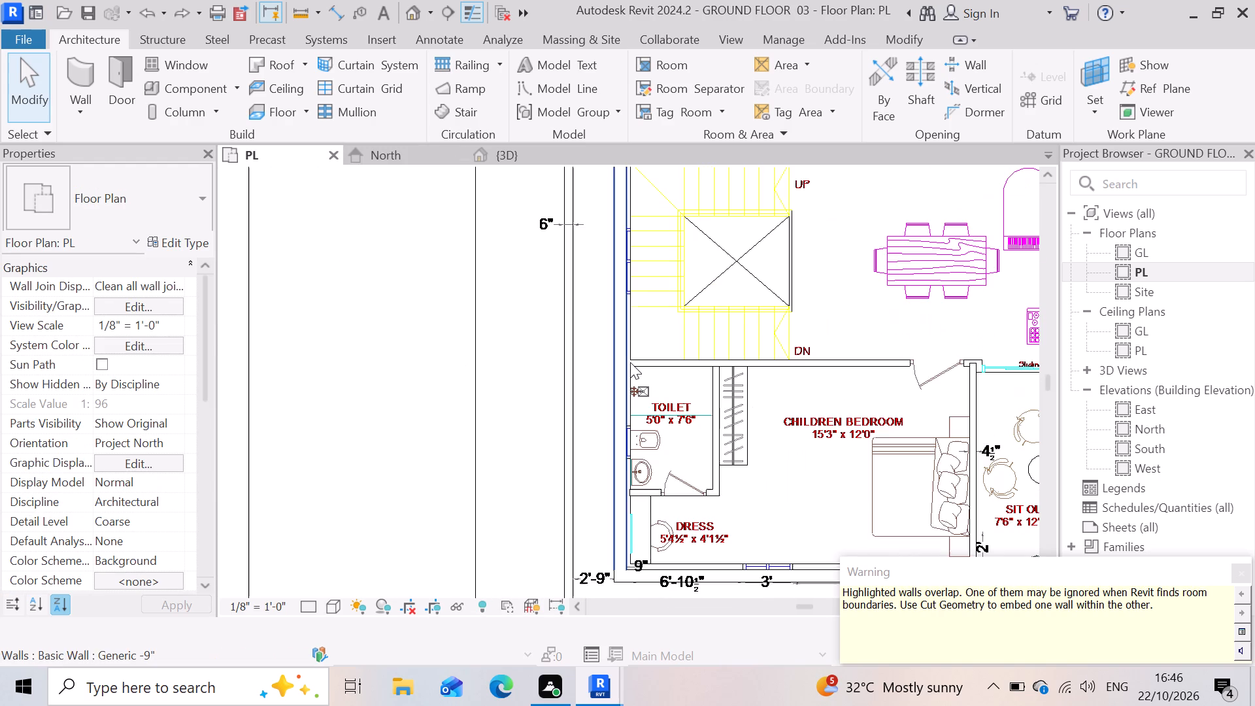
{"action": "scroll", "coordinate": [939, 353], "scroll_direction": "up", "scroll_amount": 3}
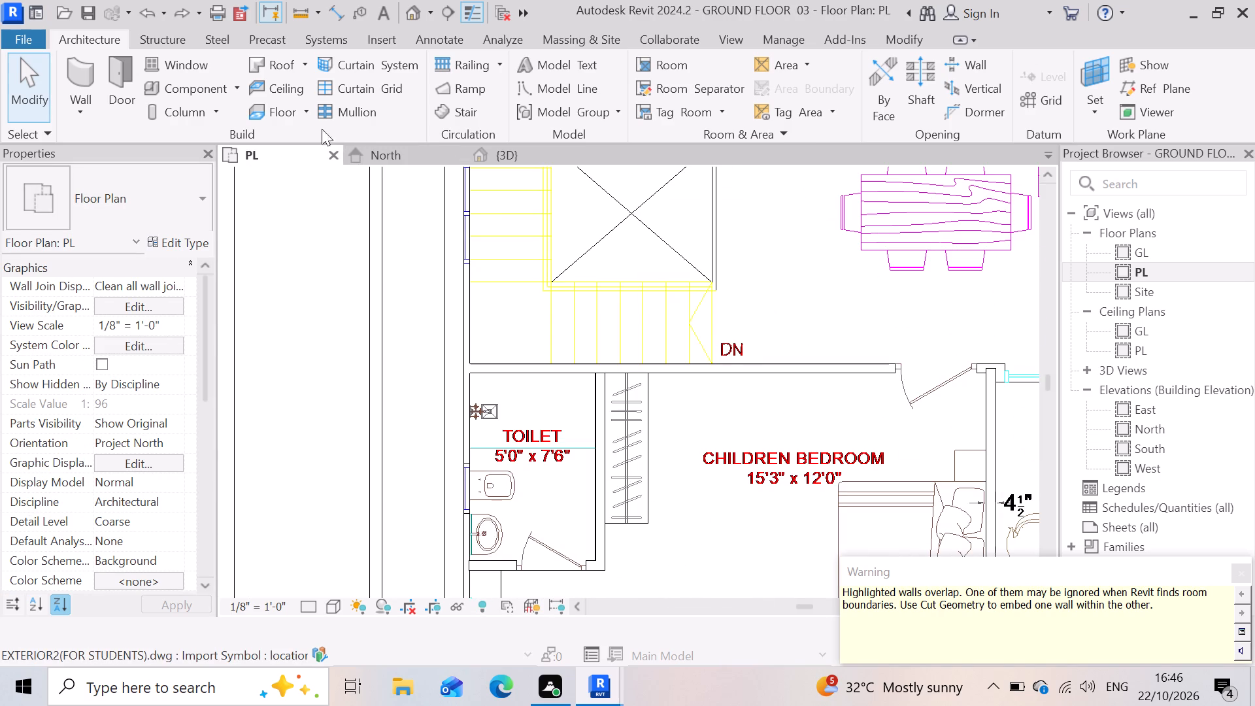
{"action": "left_click", "coordinate": [66, 67]}
{"action": "scroll", "coordinate": [509, 369], "scroll_direction": "up", "scroll_amount": 7}
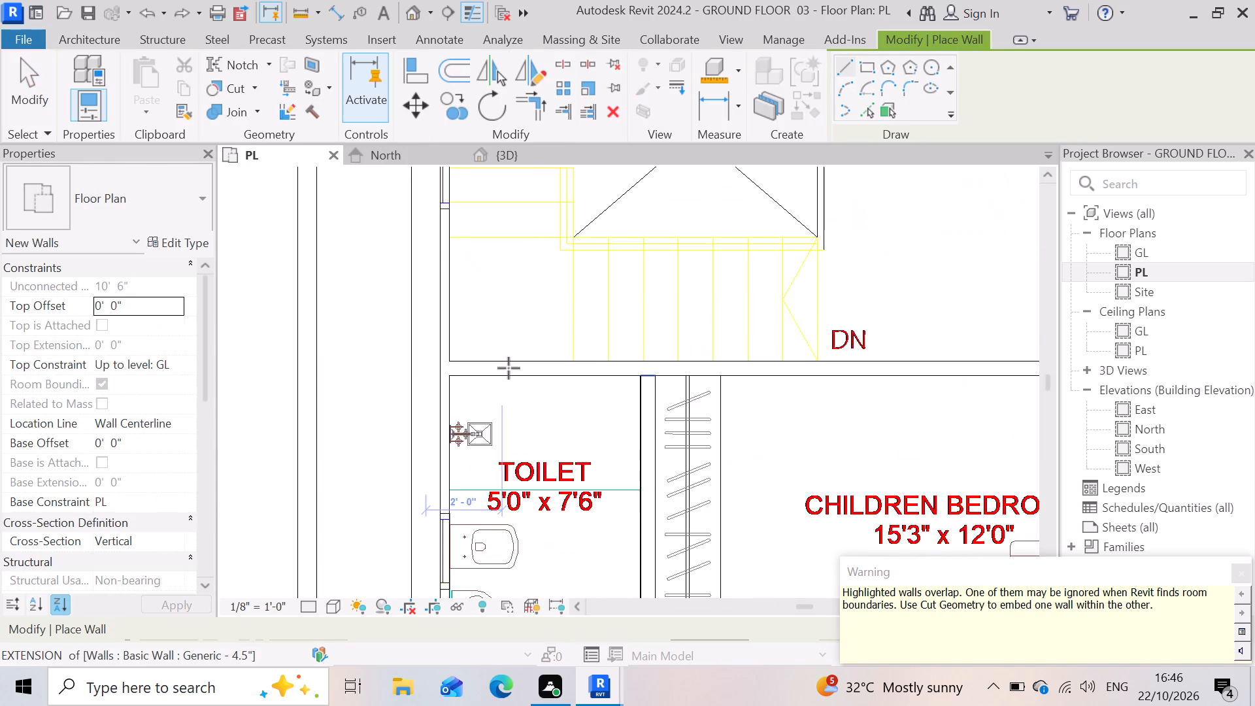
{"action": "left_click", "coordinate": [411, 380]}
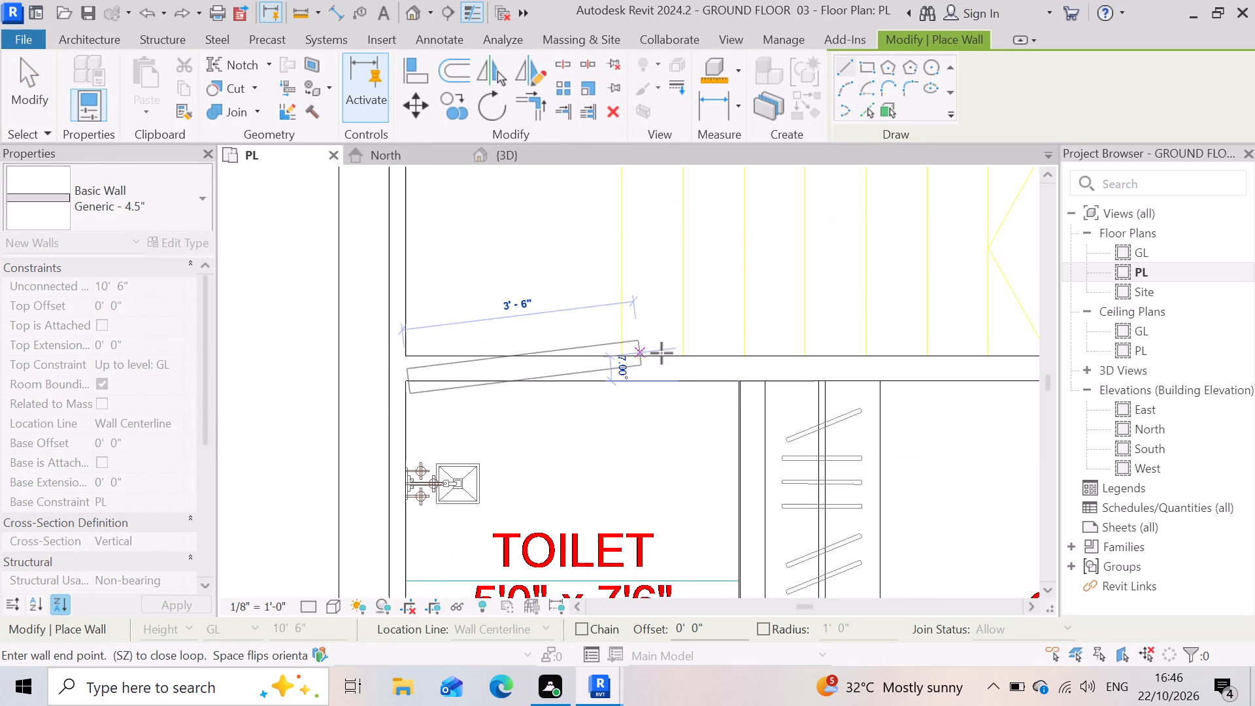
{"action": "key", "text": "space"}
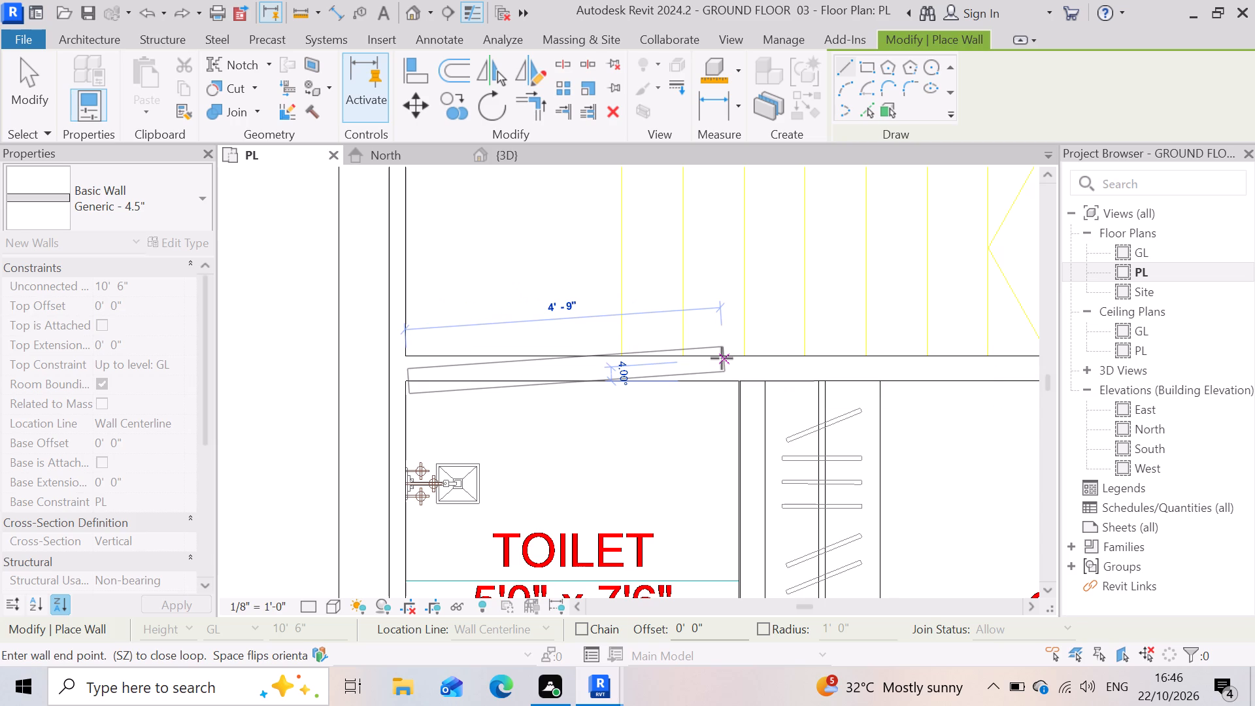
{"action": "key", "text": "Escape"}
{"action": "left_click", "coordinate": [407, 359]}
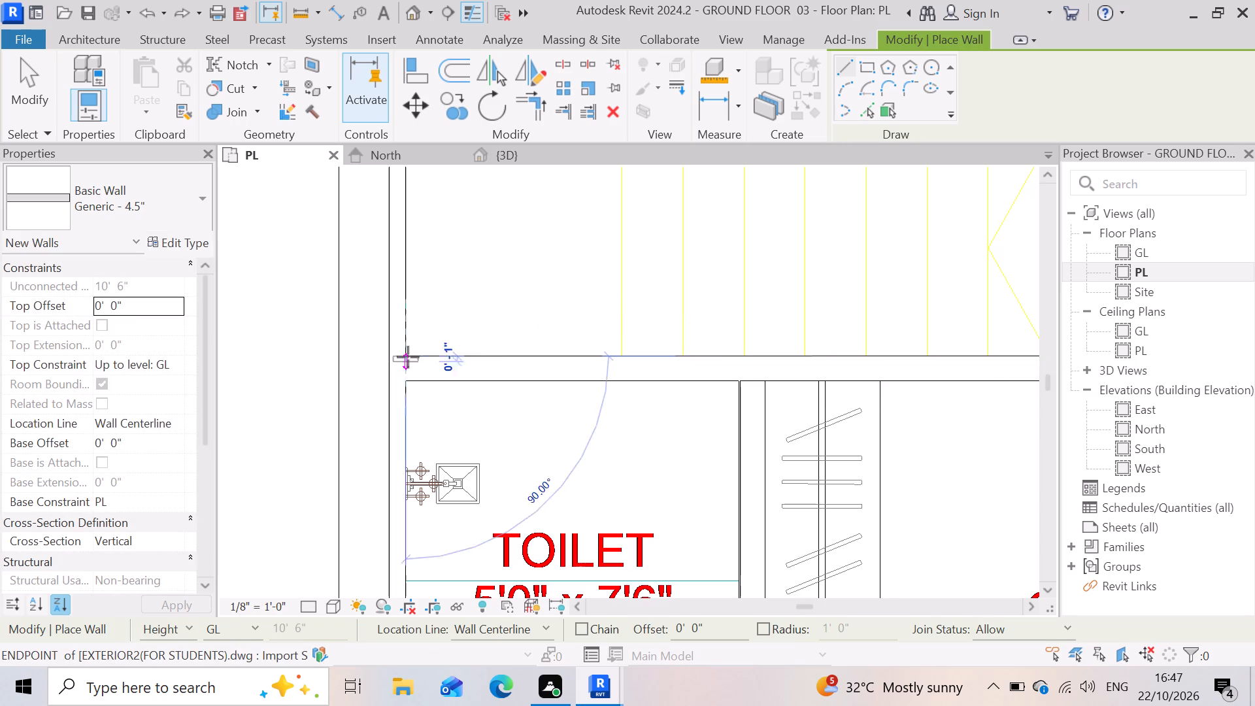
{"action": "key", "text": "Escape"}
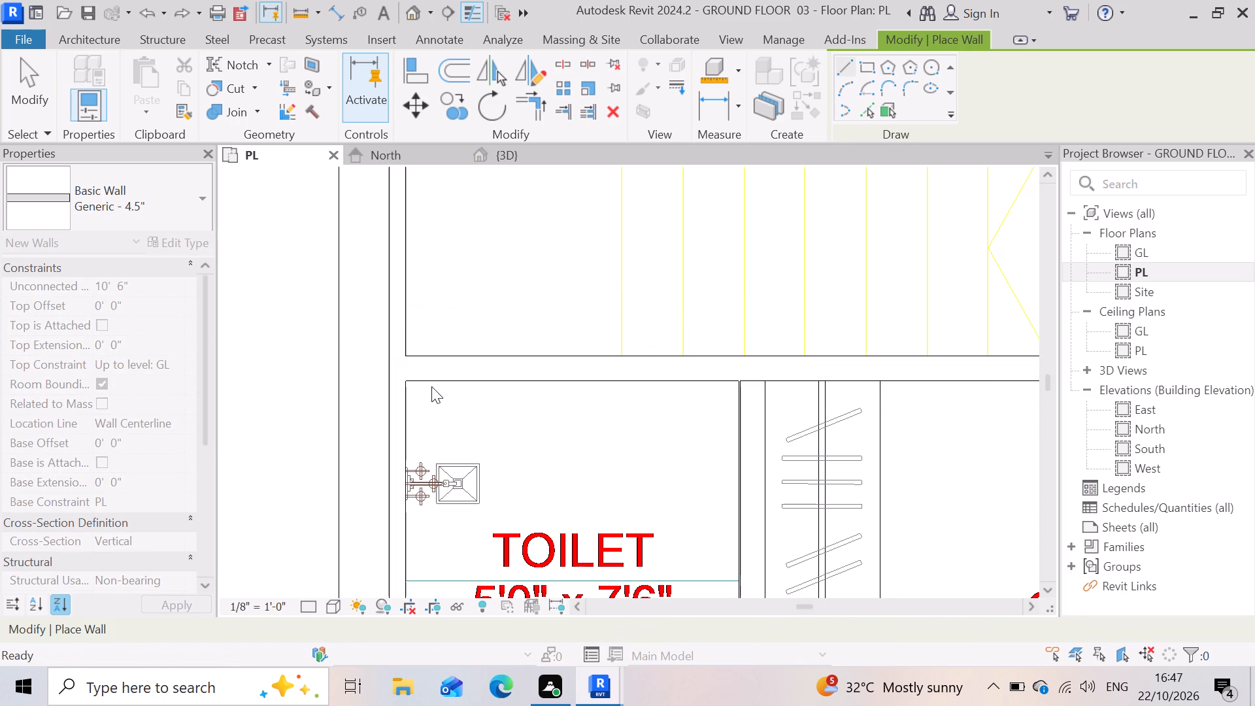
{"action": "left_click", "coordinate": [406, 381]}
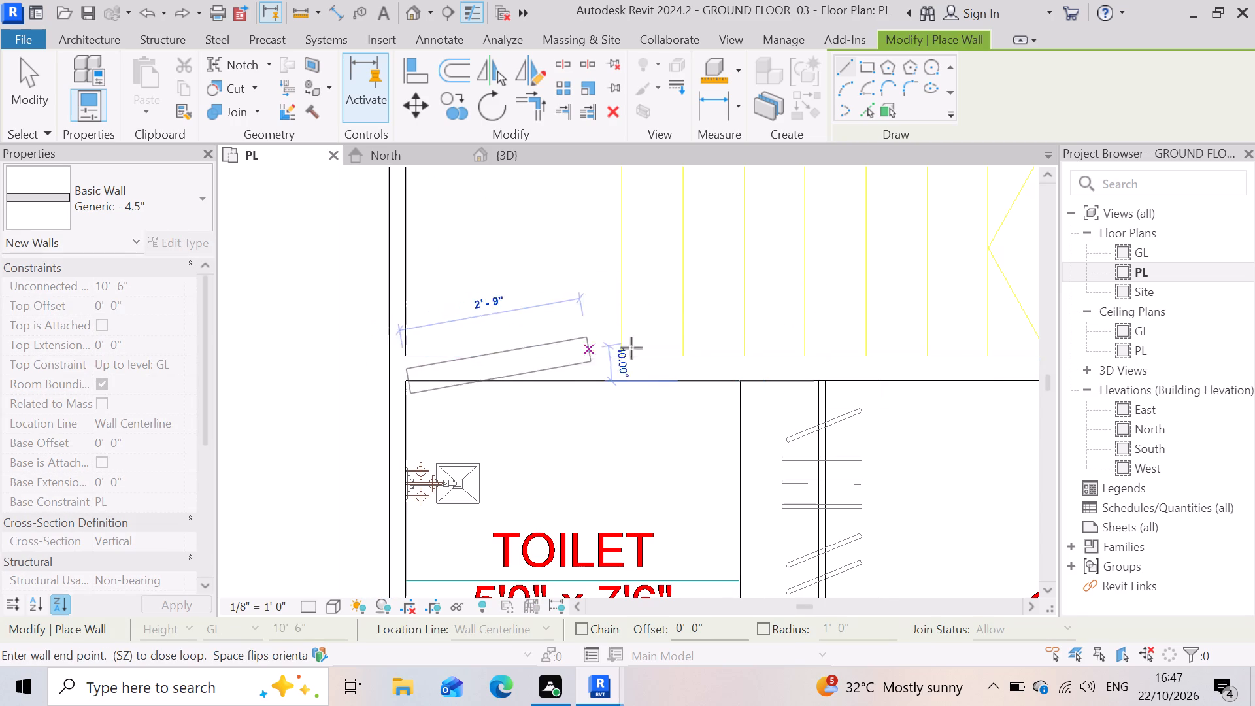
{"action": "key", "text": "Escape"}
Draw a Generic - 4.5" wall about 17'-0" long between the staircase and children bedroom, ending at the bedroom door opening.
{"action": "left_click", "coordinate": [404, 361]}
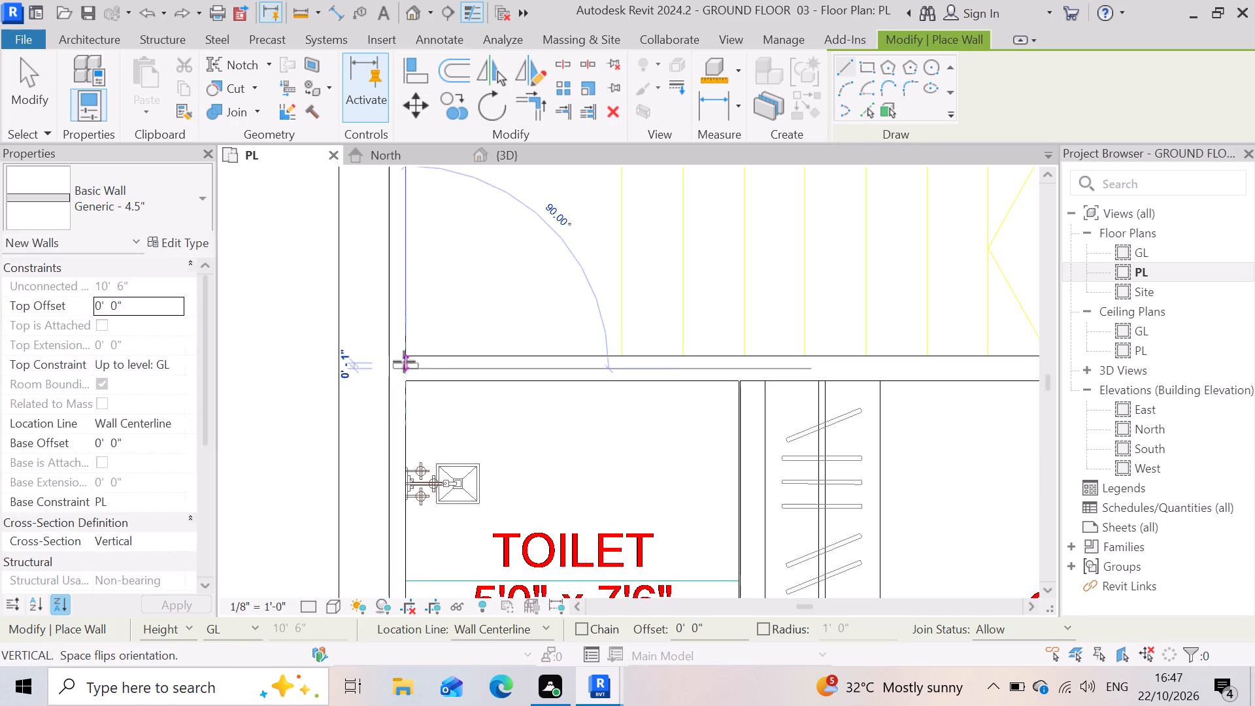
{"action": "scroll", "coordinate": [720, 373], "scroll_direction": "down", "scroll_amount": 8}
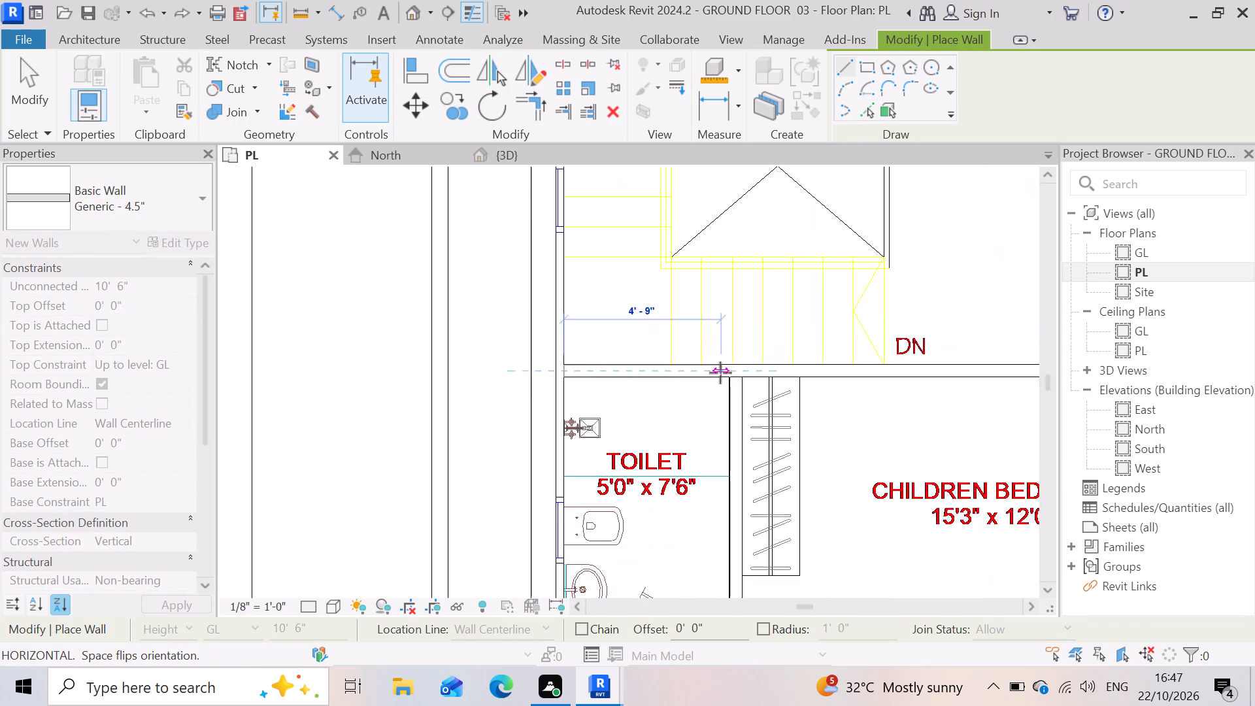
{"action": "scroll", "coordinate": [720, 373], "scroll_direction": "down", "scroll_amount": 1}
{"action": "scroll", "coordinate": [956, 375], "scroll_direction": "up", "scroll_amount": 6}
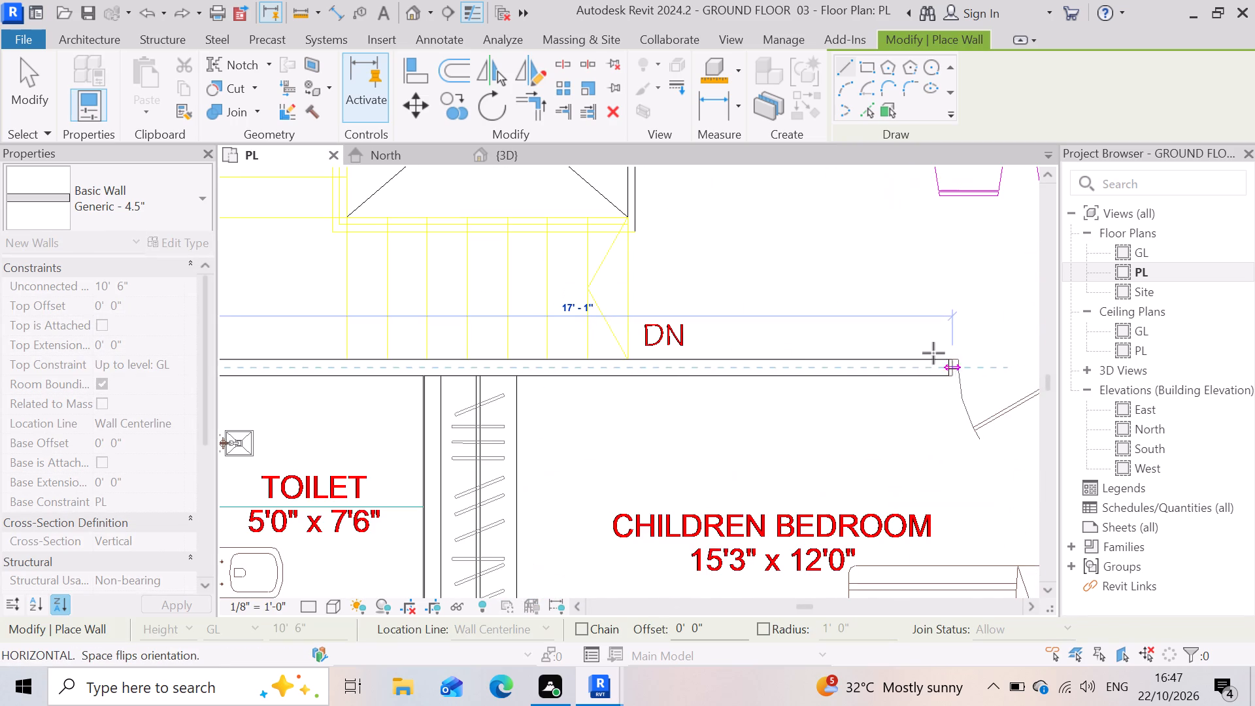
{"action": "left_click", "coordinate": [950, 358]}
{"action": "key", "text": "Escape"}
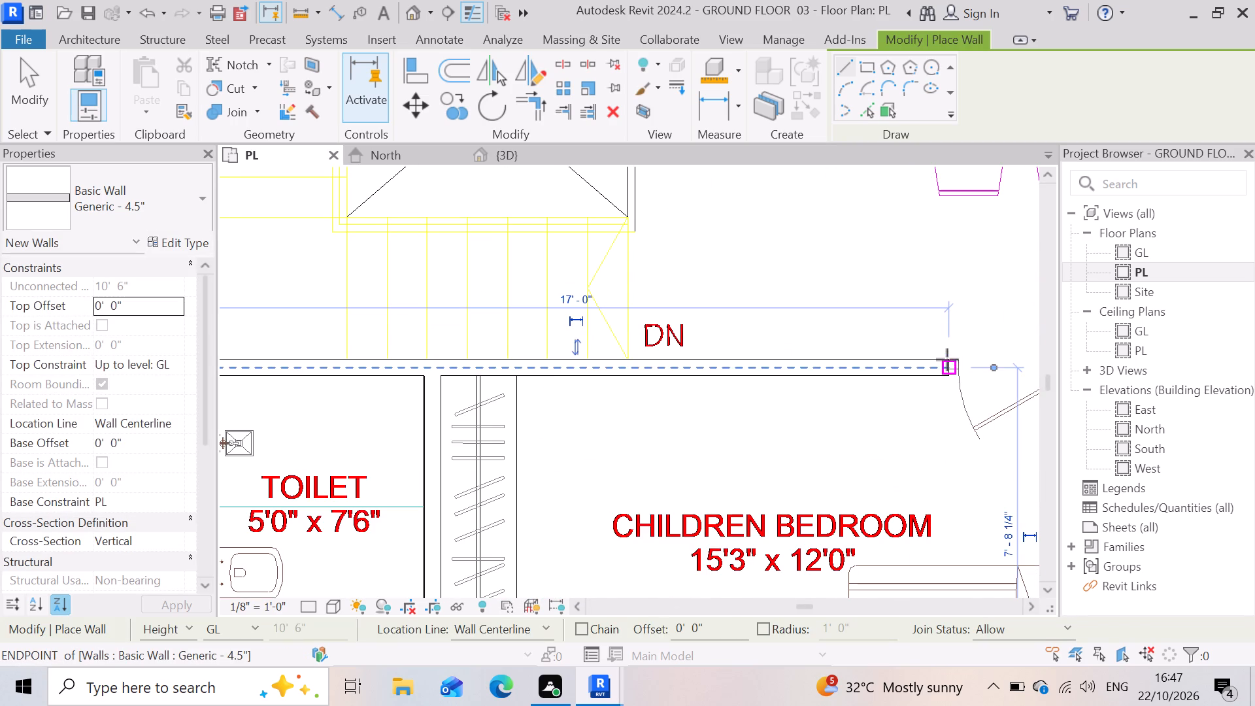
Examine the wall between staircase and children bedroom and its neighbouring walls in the 3D view, and leave the Wall tool.
{"action": "scroll", "coordinate": [758, 356], "scroll_direction": "down", "scroll_amount": 2}
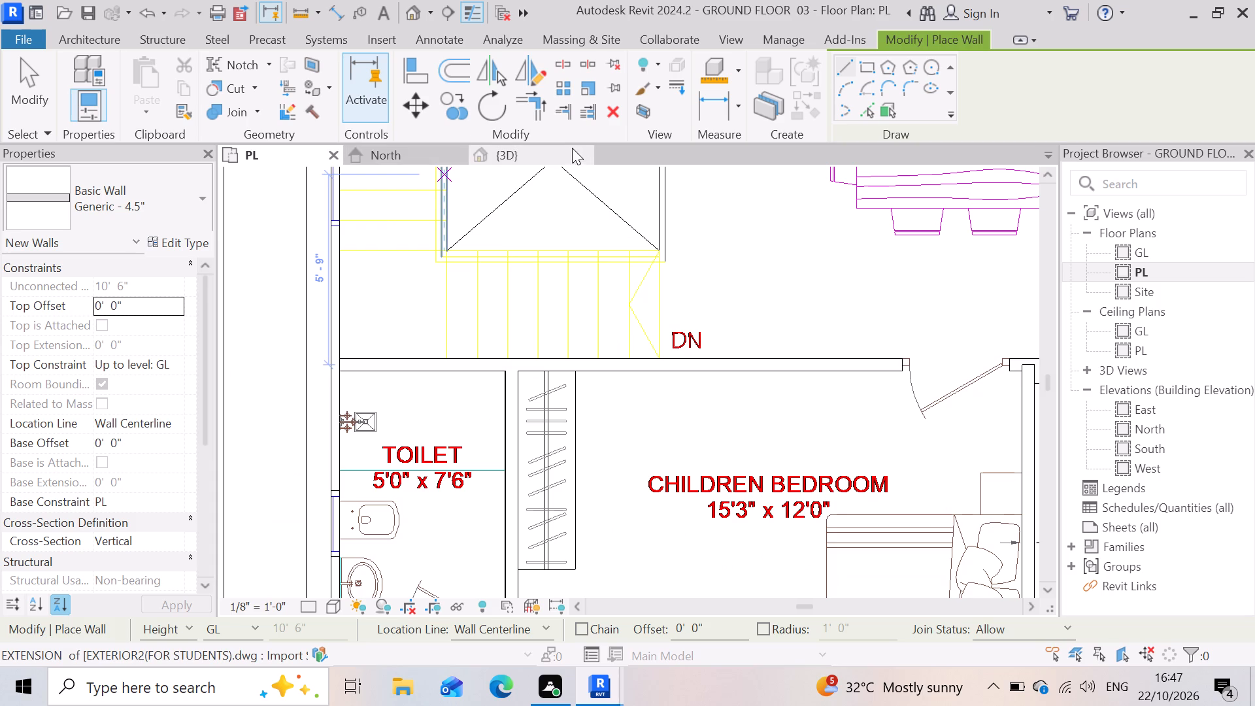
{"action": "left_click", "coordinate": [572, 148]}
{"action": "scroll", "coordinate": [666, 427], "scroll_direction": "down", "scroll_amount": 3}
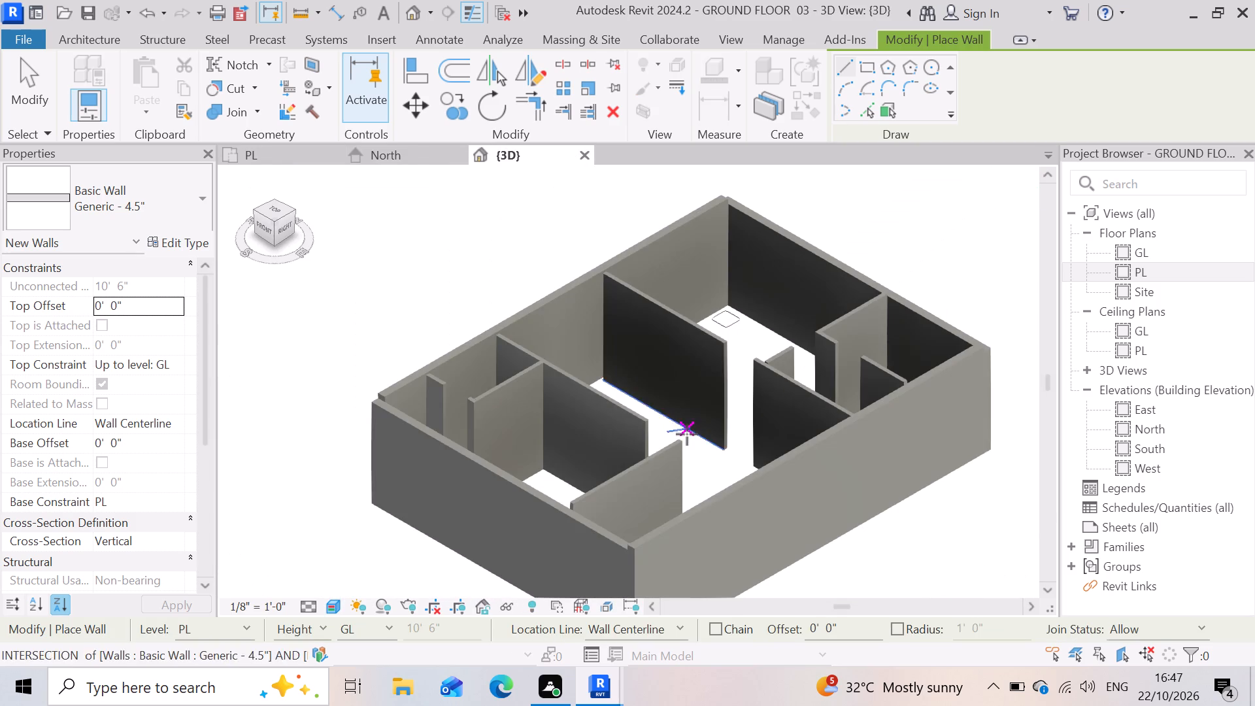
{"action": "scroll", "coordinate": [695, 469], "scroll_direction": "up", "scroll_amount": 5}
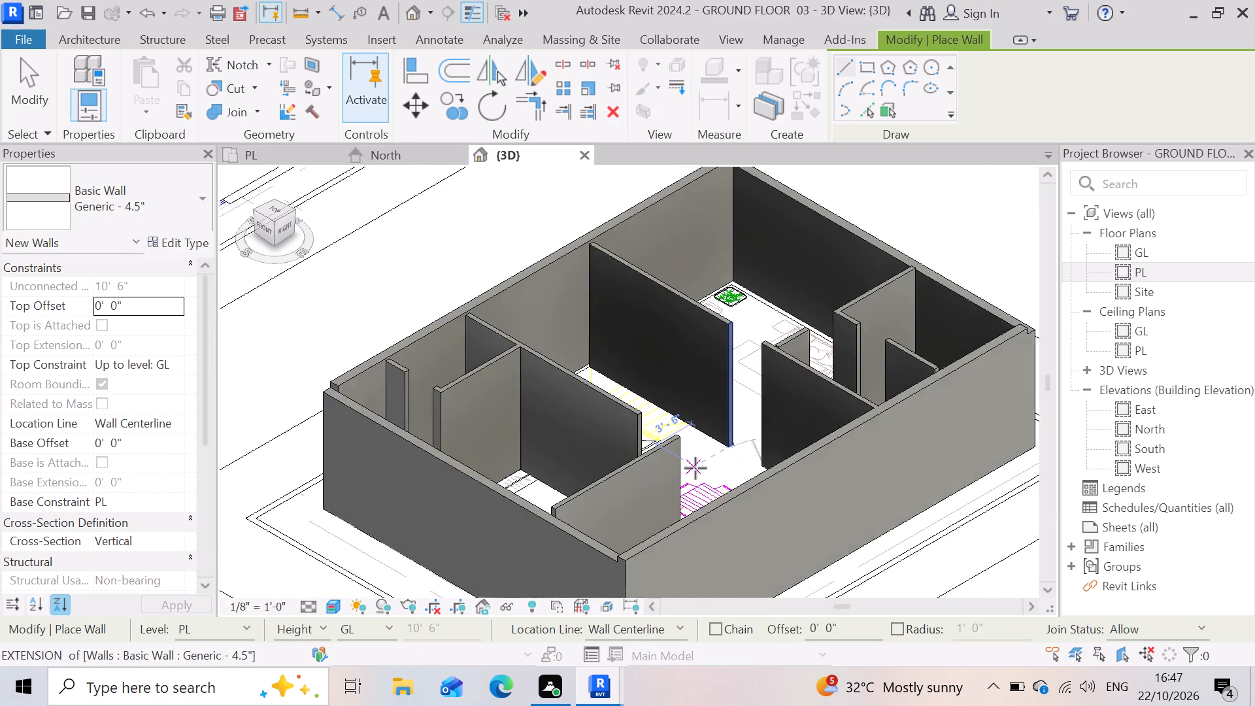
{"action": "scroll", "coordinate": [695, 468], "scroll_direction": "up", "scroll_amount": 3}
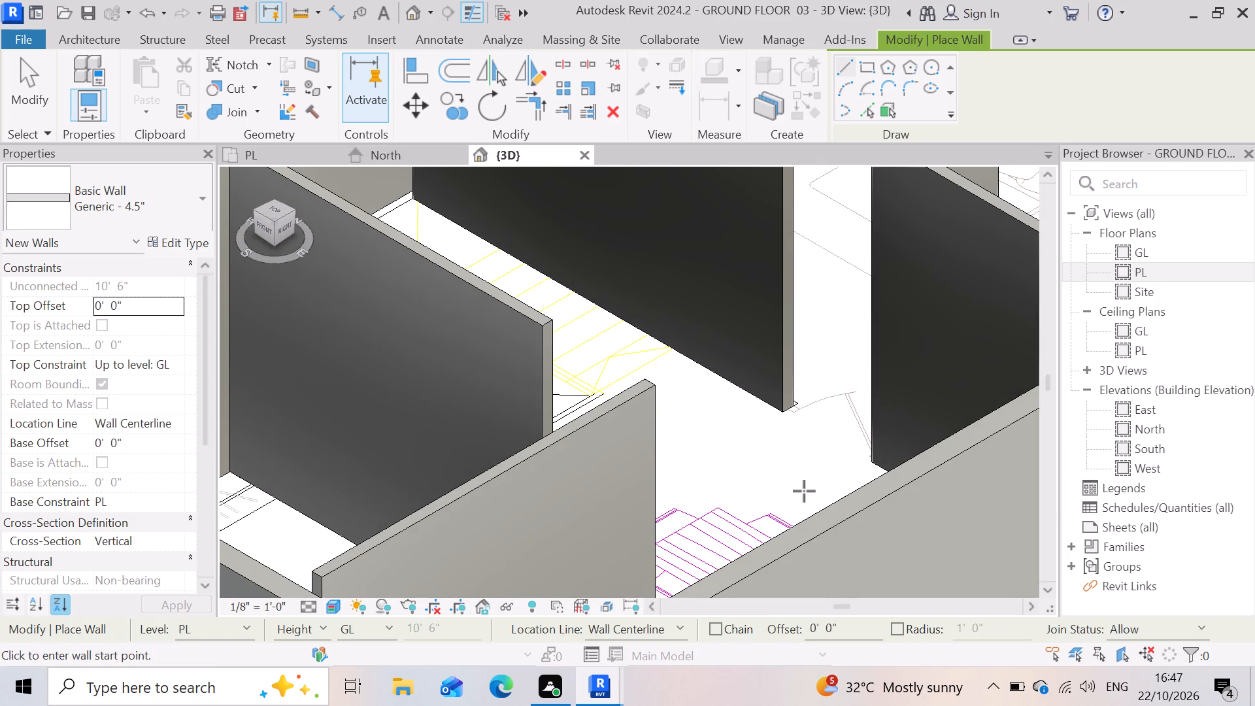
{"action": "scroll", "coordinate": [804, 491], "scroll_direction": "down", "scroll_amount": 4}
{"action": "scroll", "coordinate": [612, 449], "scroll_direction": "down", "scroll_amount": 3}
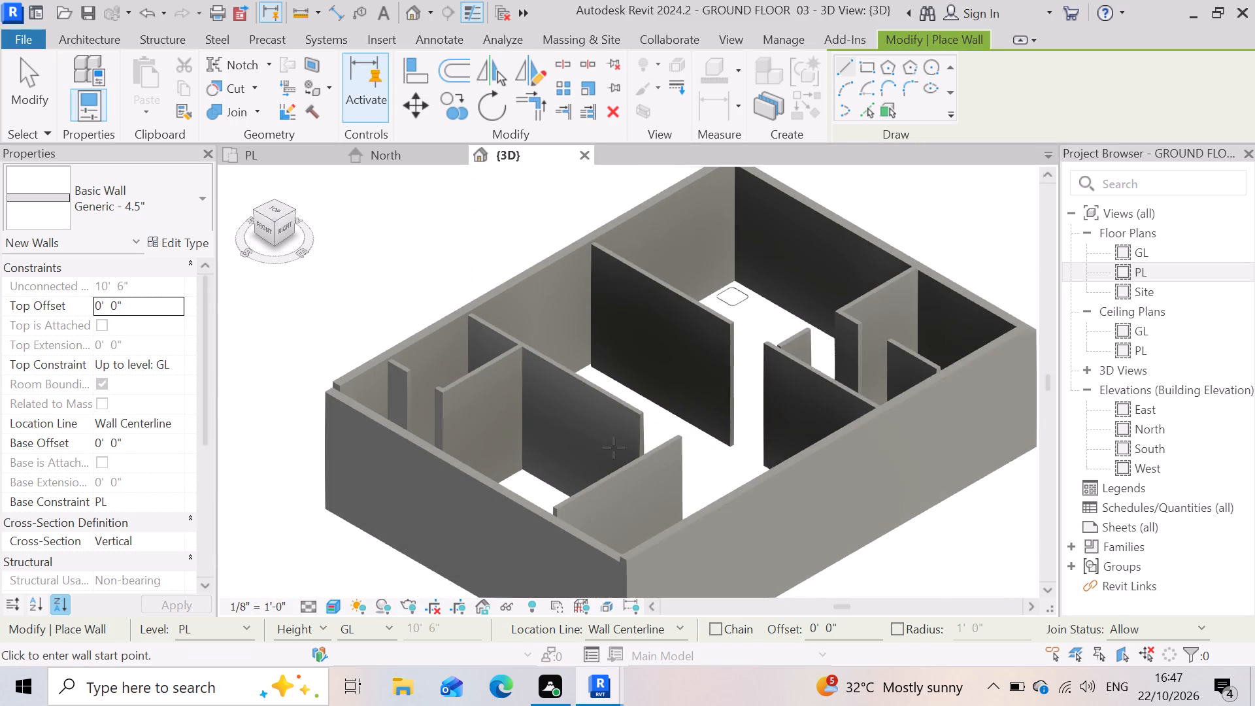
{"action": "key", "text": "Escape"}
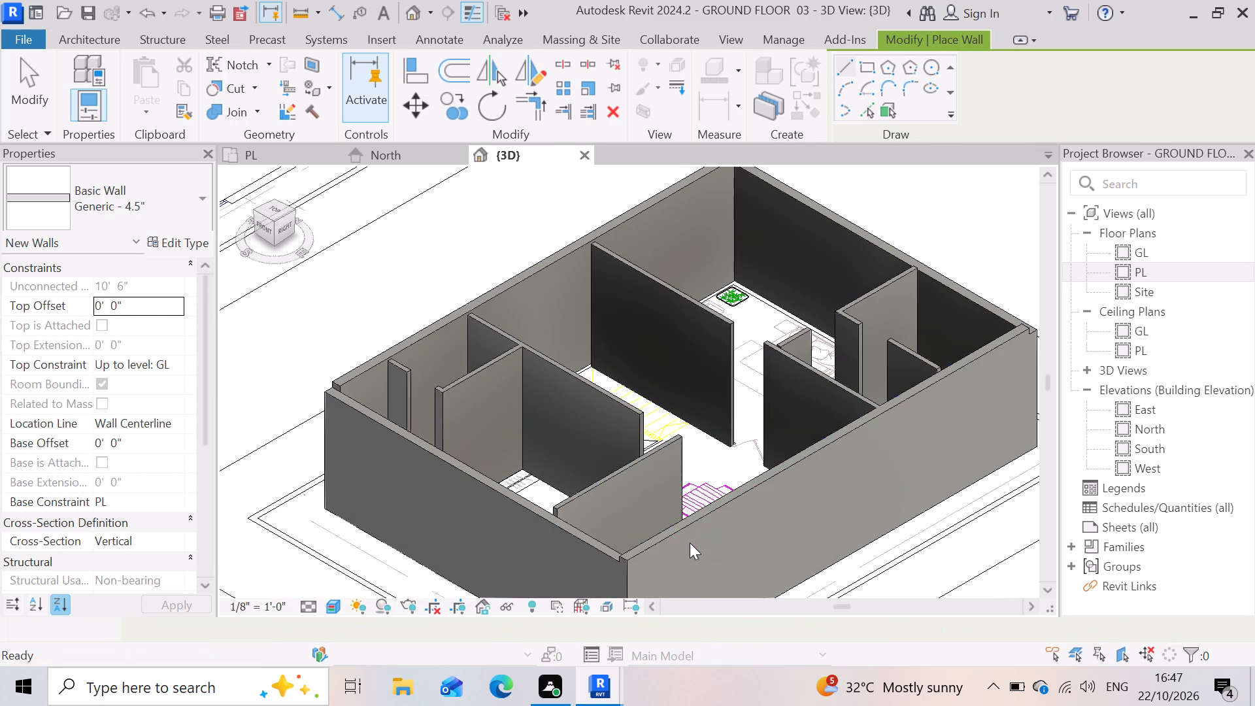
Set the Top Offset of all Generic - 4.5" walls visible in the 3D view to -6".
{"action": "left_click", "coordinate": [628, 508]}
{"action": "right_click", "coordinate": [629, 508]}
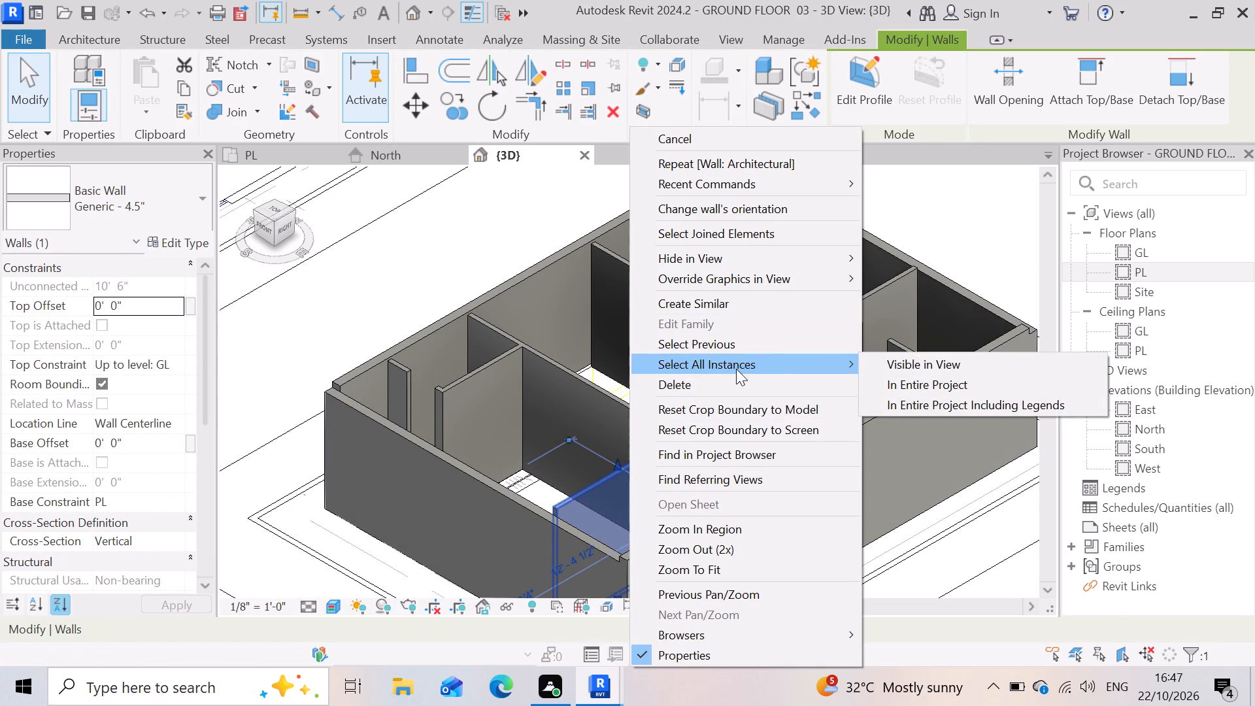
{"action": "left_click", "coordinate": [980, 360]}
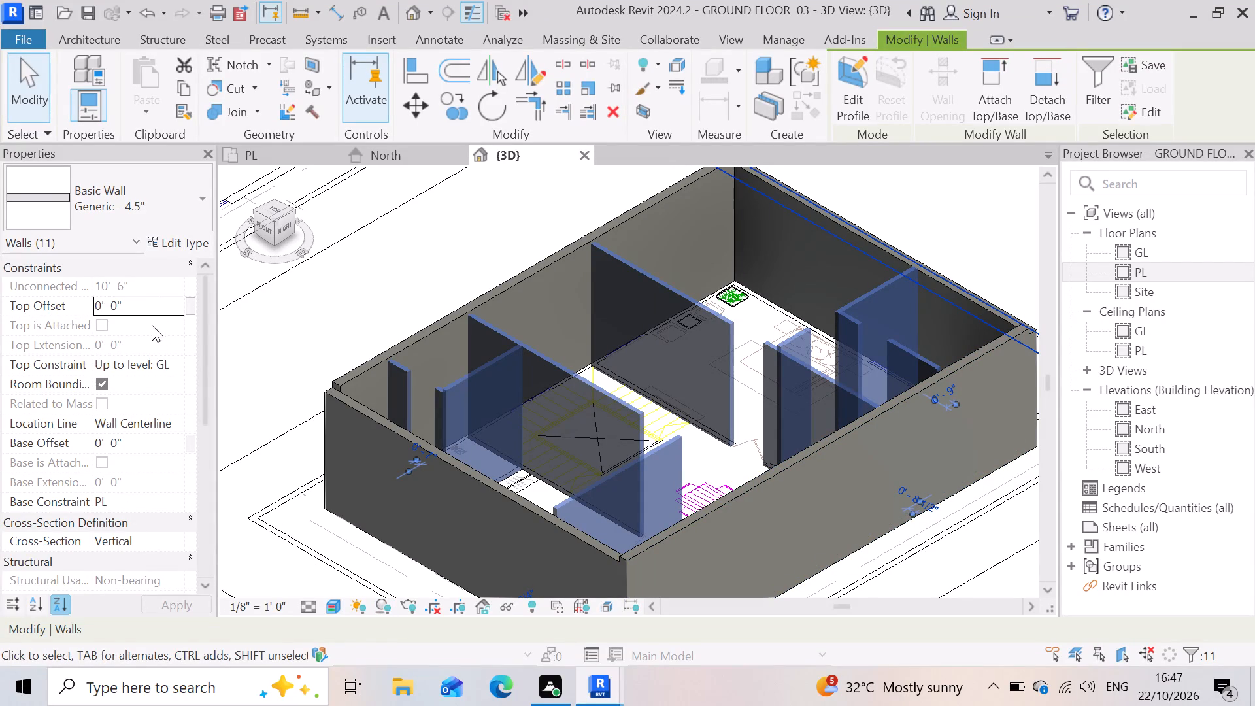
{"action": "left_click", "coordinate": [150, 304]}
{"action": "left_click_drag", "start_coordinate": [150, 304], "coordinate": [44, 307]}
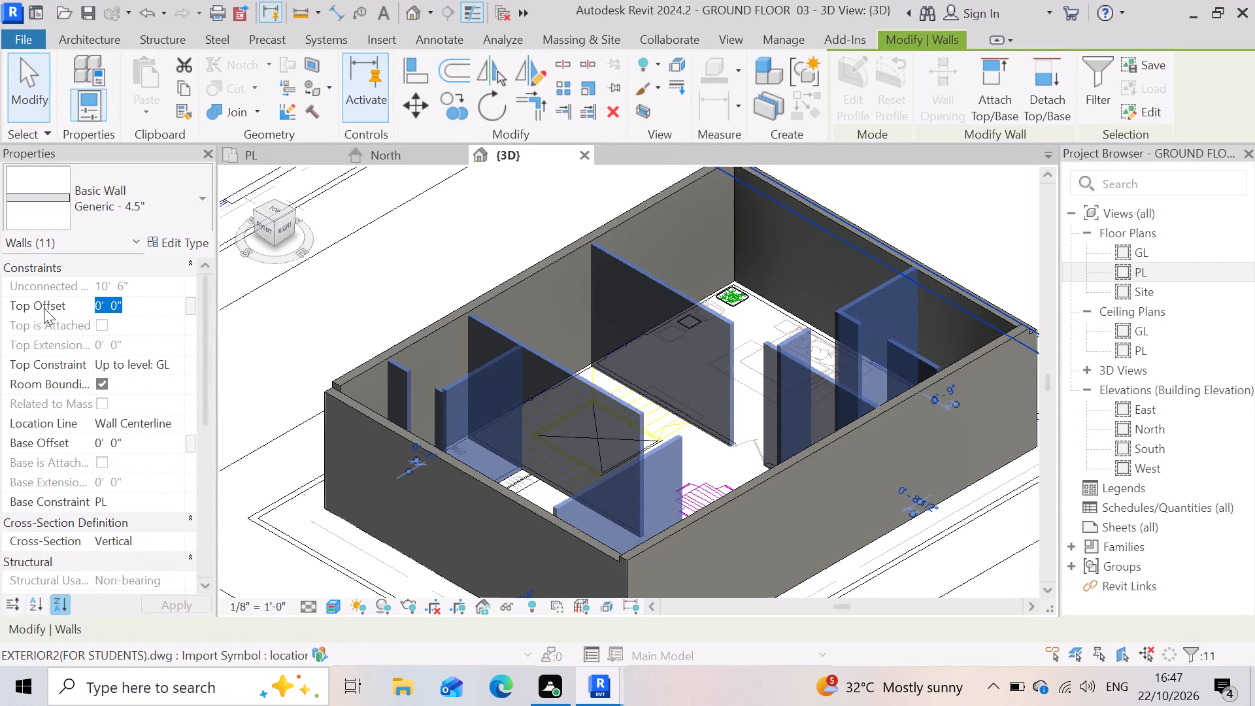
{"action": "key", "text": "minus"}
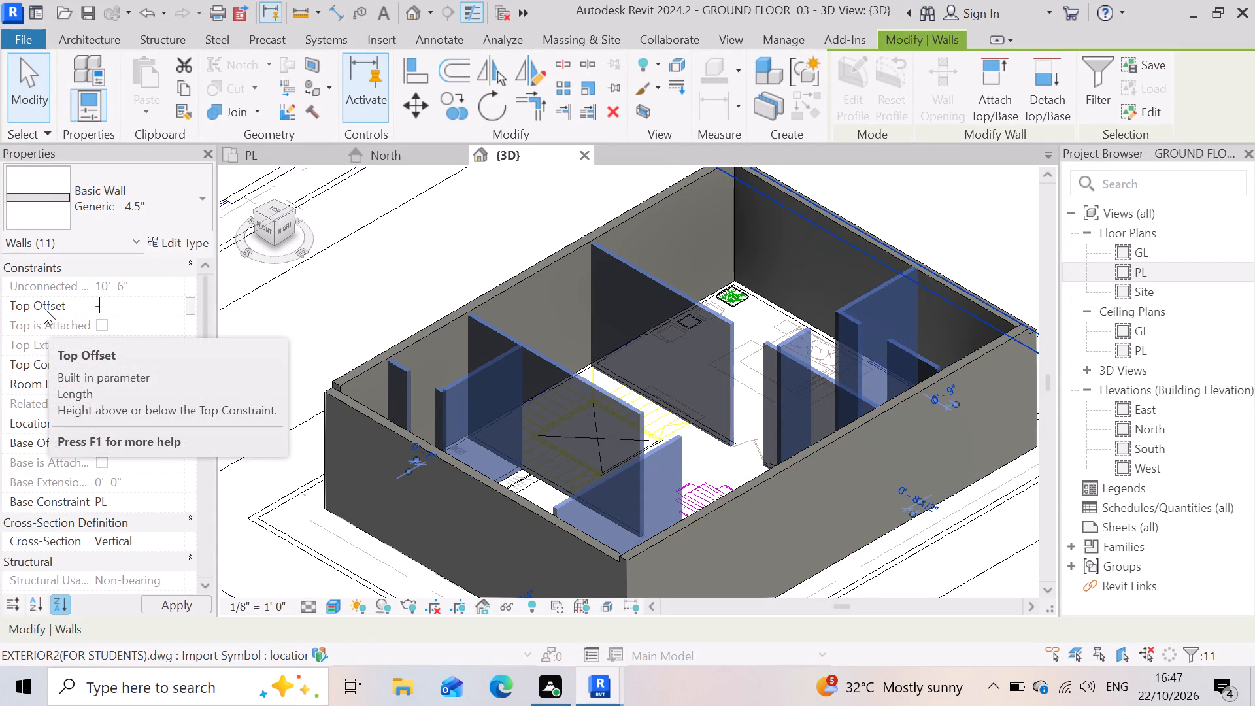
{"action": "key", "text": "6"}
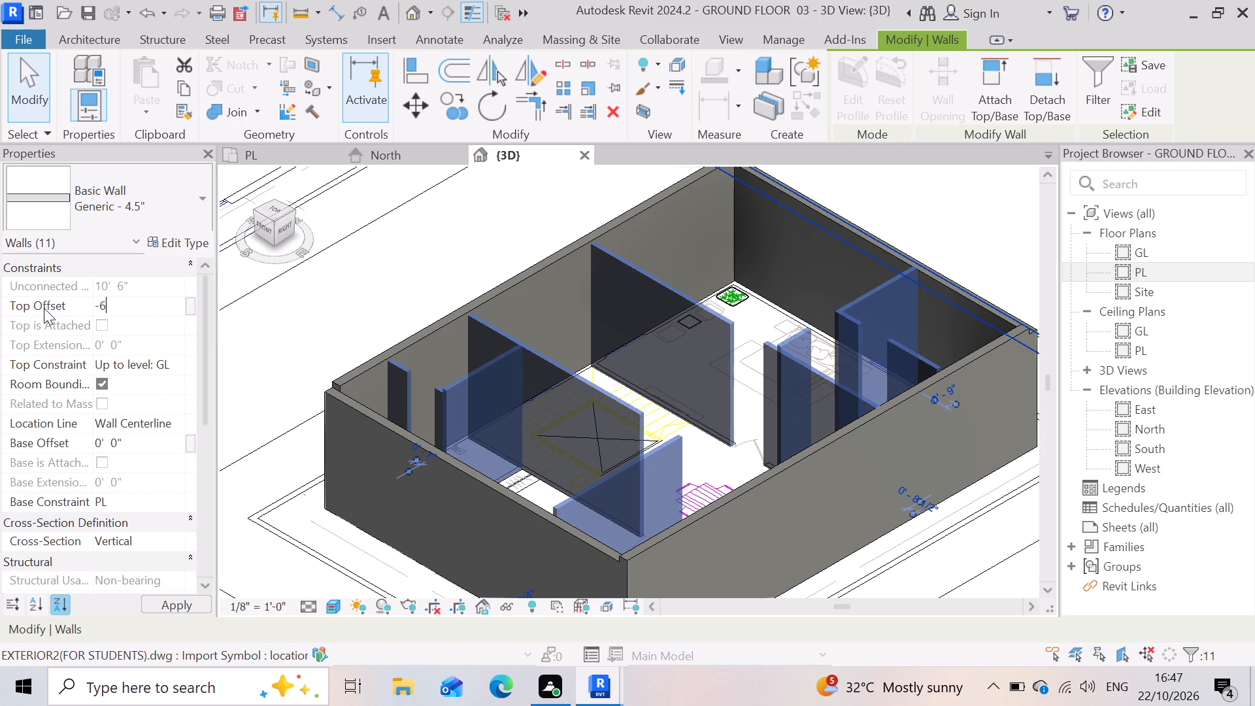
{"action": "key", "text": "shift+quotedbl"}
{"action": "key", "text": "Return"}
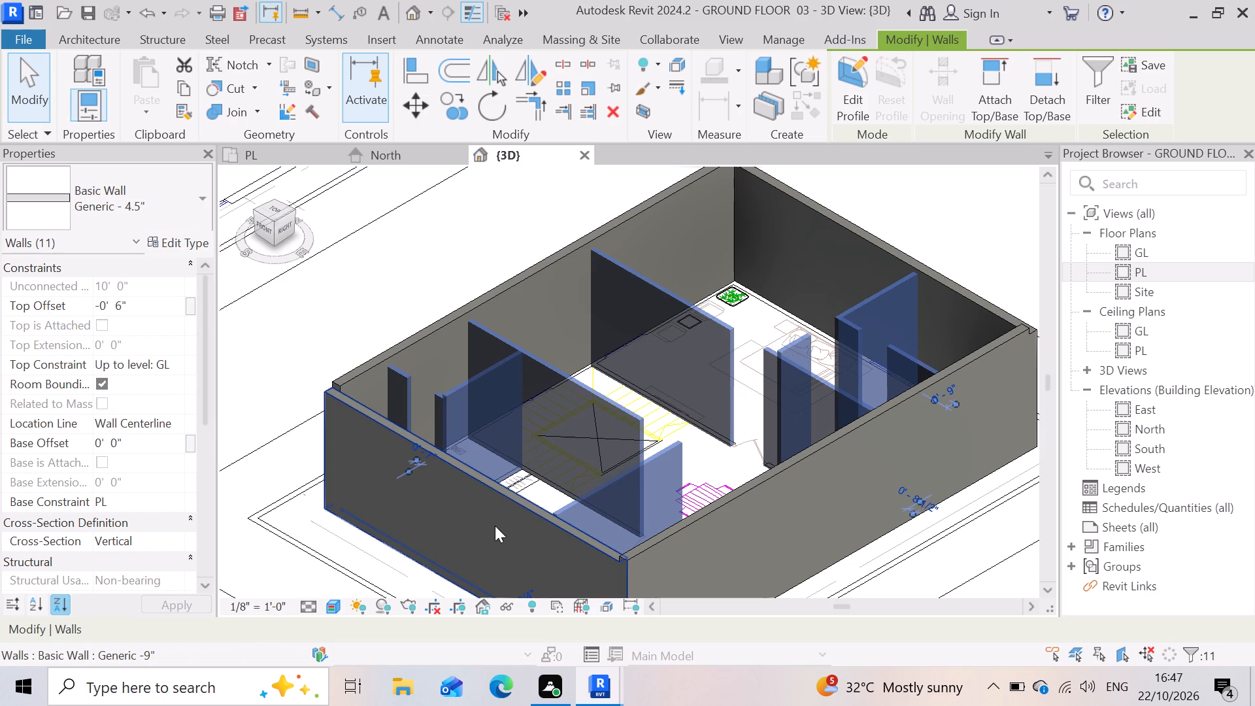
{"action": "scroll", "coordinate": [763, 513], "scroll_direction": "up", "scroll_amount": 3}
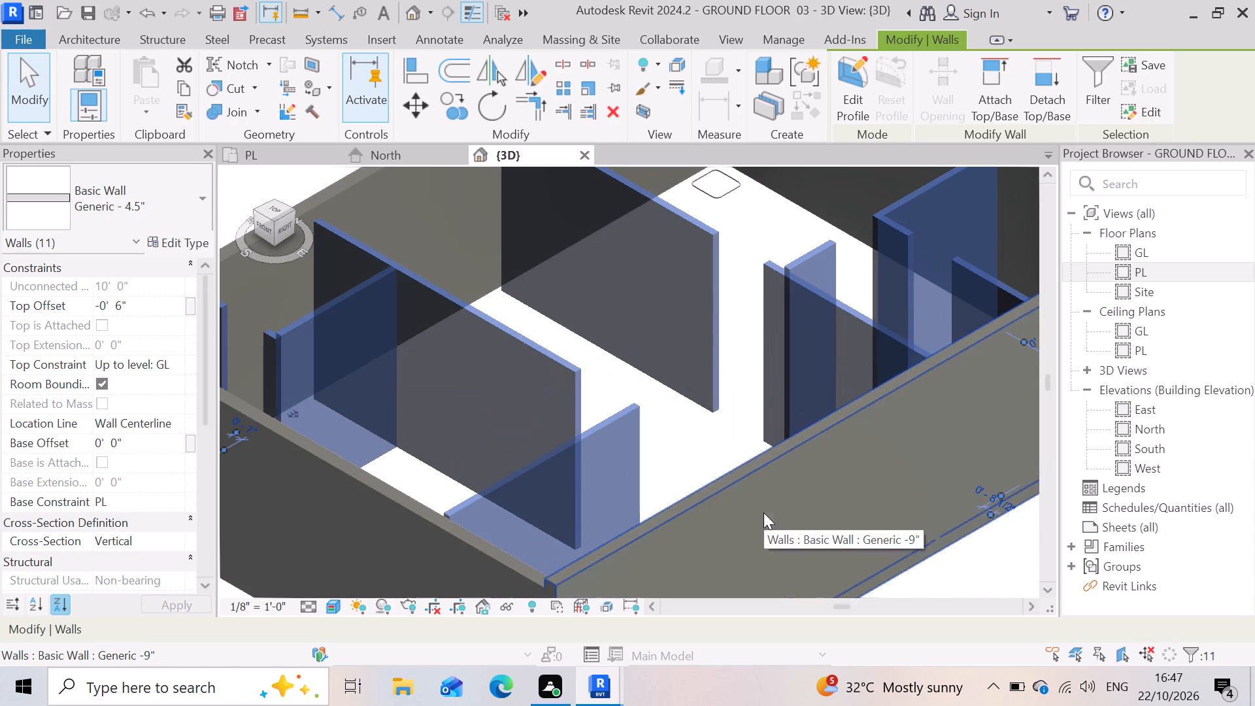
{"action": "scroll", "coordinate": [588, 446], "scroll_direction": "down", "scroll_amount": 6}
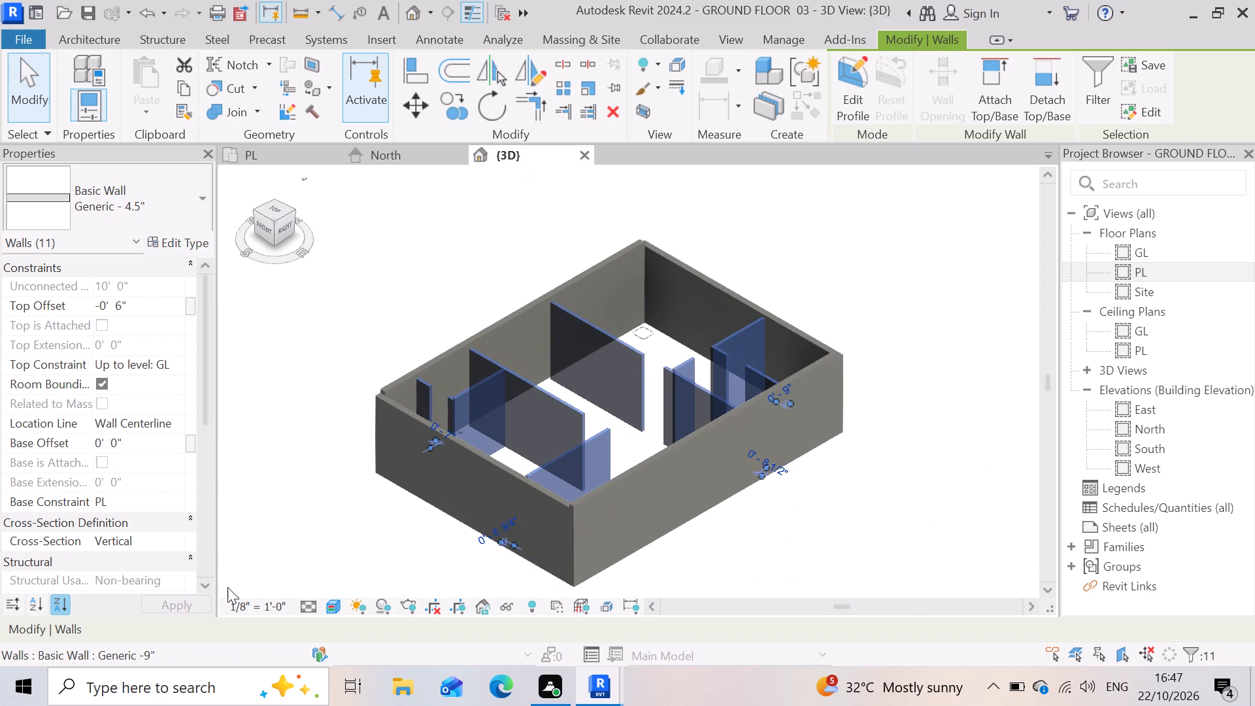
{"action": "left_click", "coordinate": [227, 586]}
Trim/extend the staircase–children bedroom wall and the children bedroom–sit out wall into a corner.
{"action": "scroll", "coordinate": [705, 410], "scroll_direction": "up", "scroll_amount": 2}
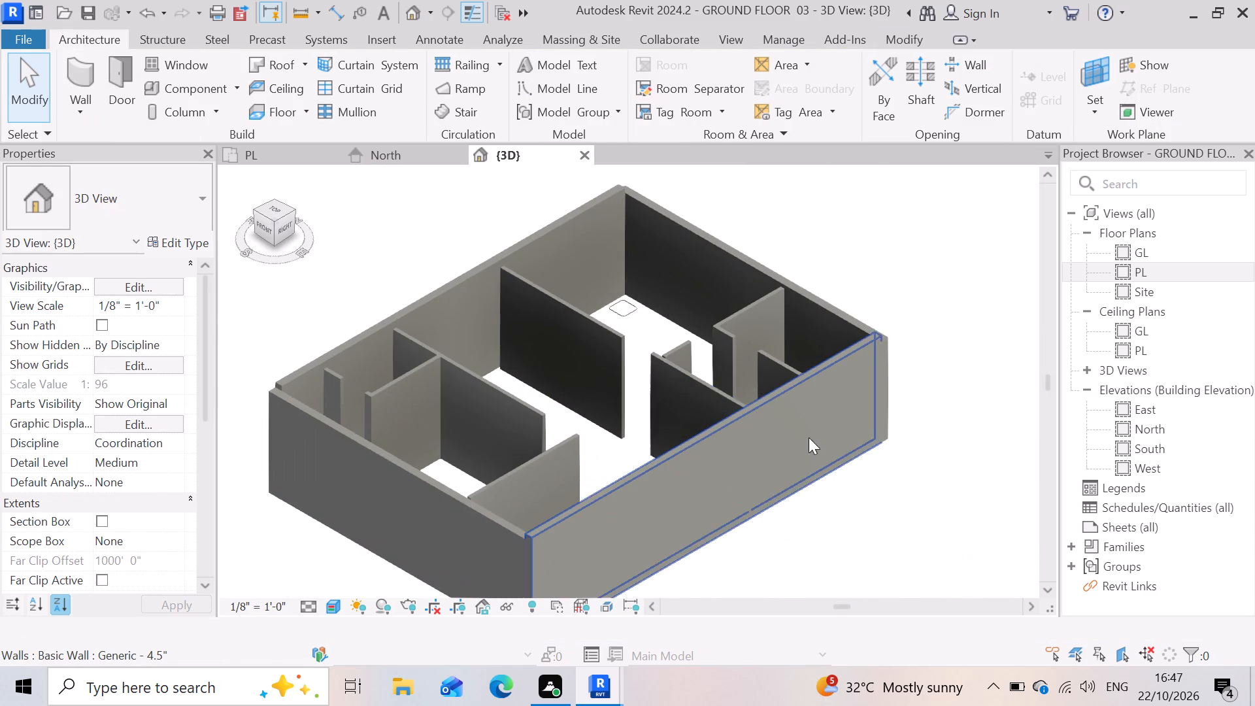
{"action": "scroll", "coordinate": [680, 409], "scroll_direction": "up", "scroll_amount": 3}
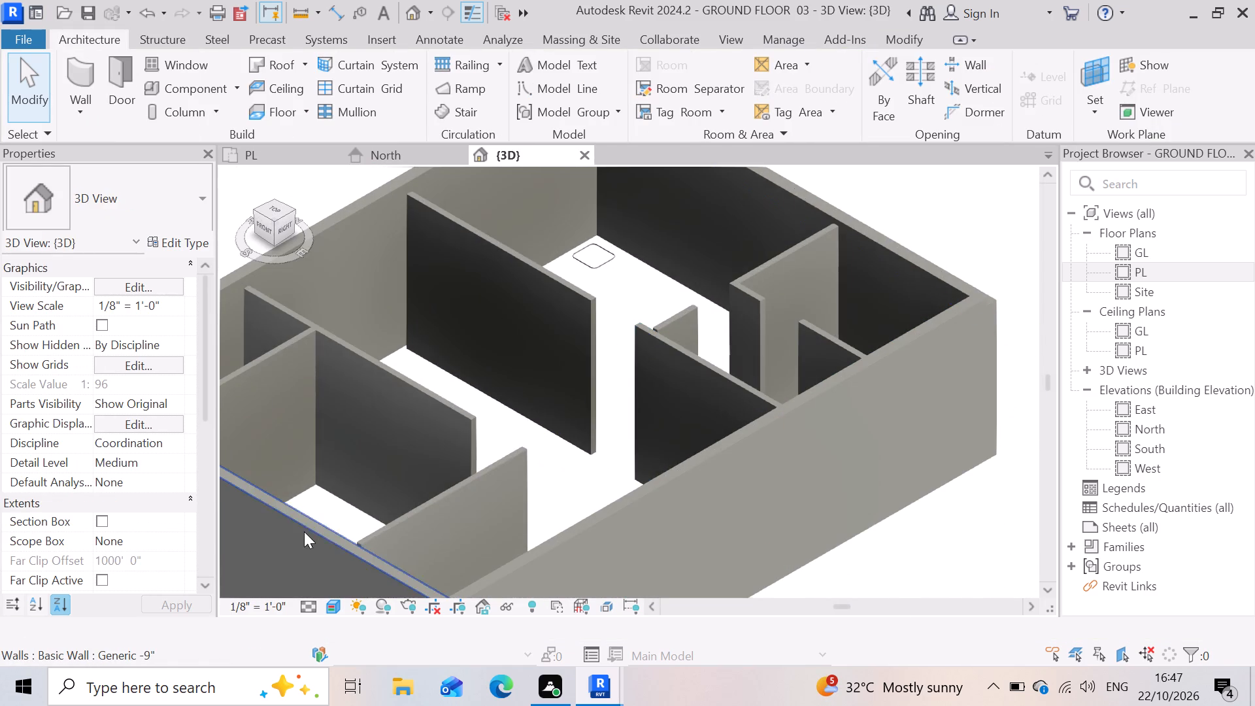
{"action": "scroll", "coordinate": [314, 524], "scroll_direction": "up", "scroll_amount": 3}
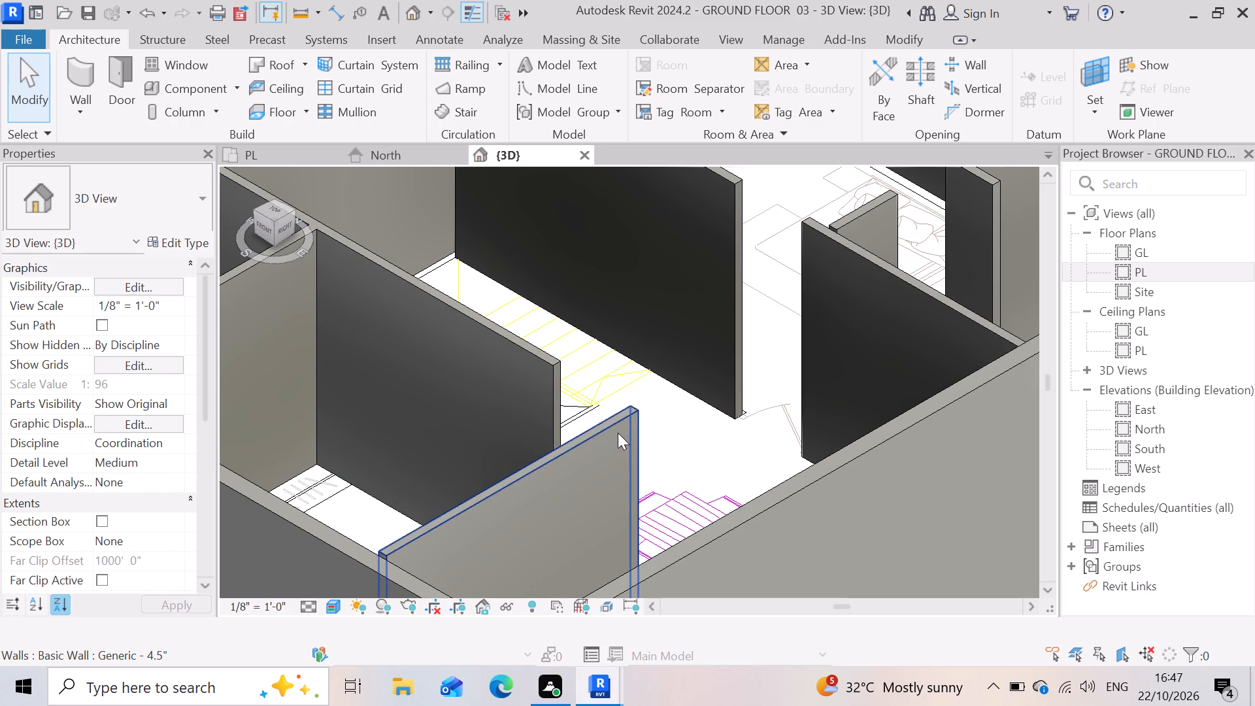
{"action": "left_click", "coordinate": [614, 428]}
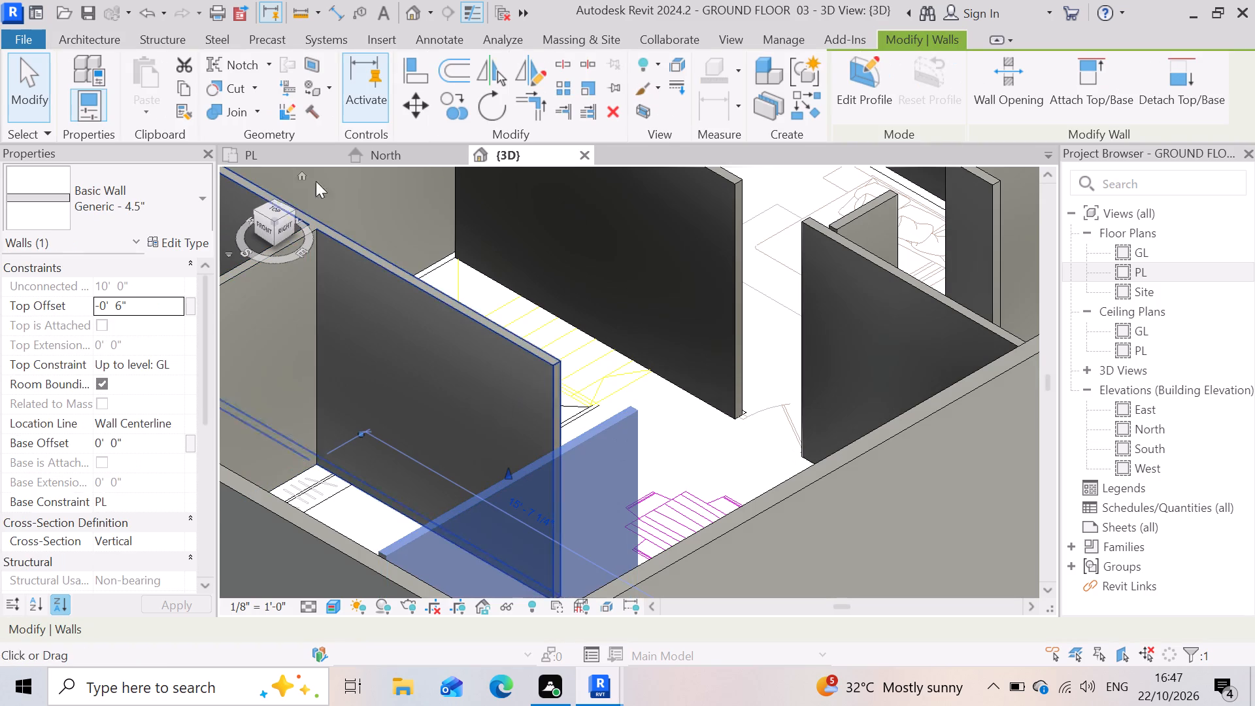
{"action": "left_click", "coordinate": [531, 101]}
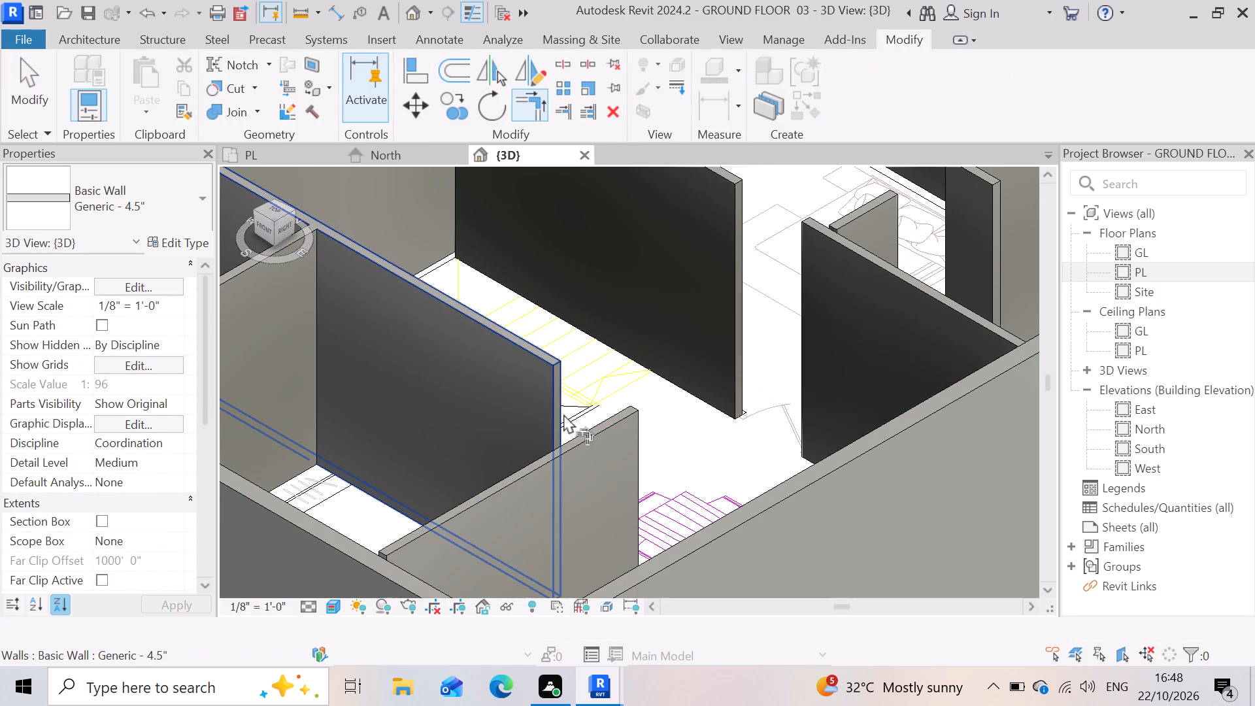
{"action": "left_click", "coordinate": [550, 382]}
{"action": "left_click", "coordinate": [605, 442]}
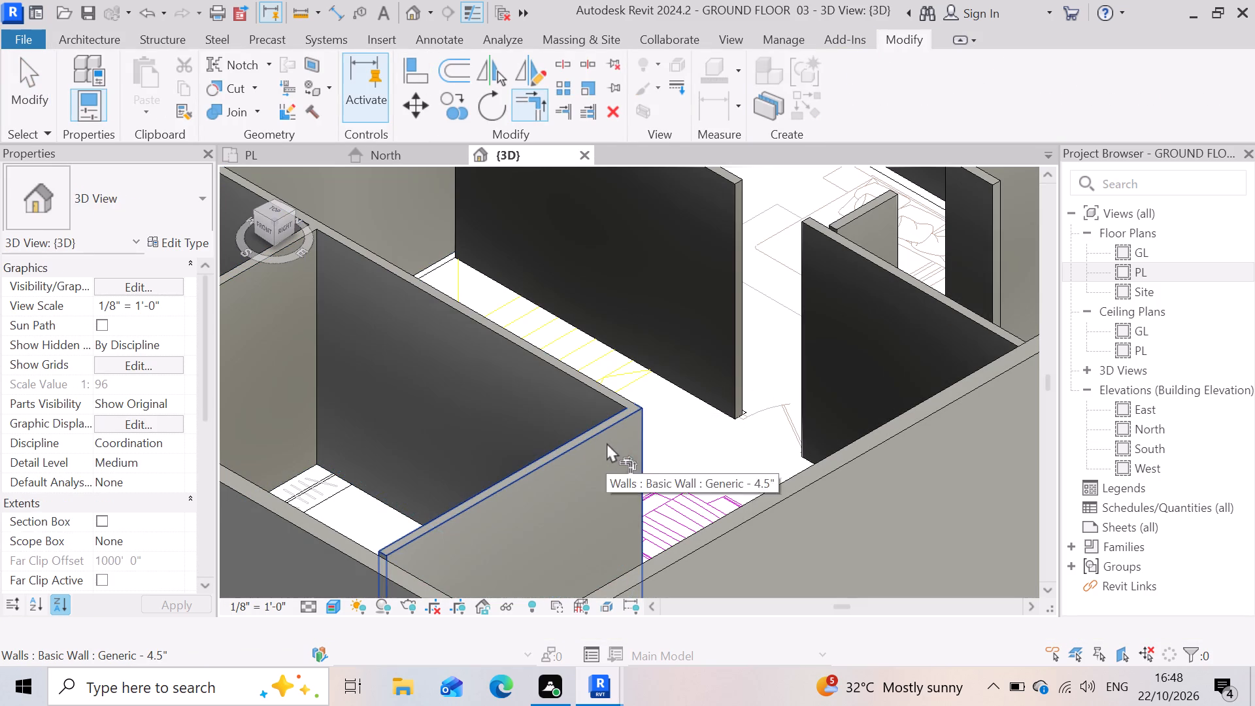
Trim/extend the short free-standing Generic - 4.5" wall near the left outer wall and the children bedroom's end partition into a corner.
{"action": "scroll", "coordinate": [607, 443], "scroll_direction": "down", "scroll_amount": 5}
{"action": "scroll", "coordinate": [336, 367], "scroll_direction": "up", "scroll_amount": 4}
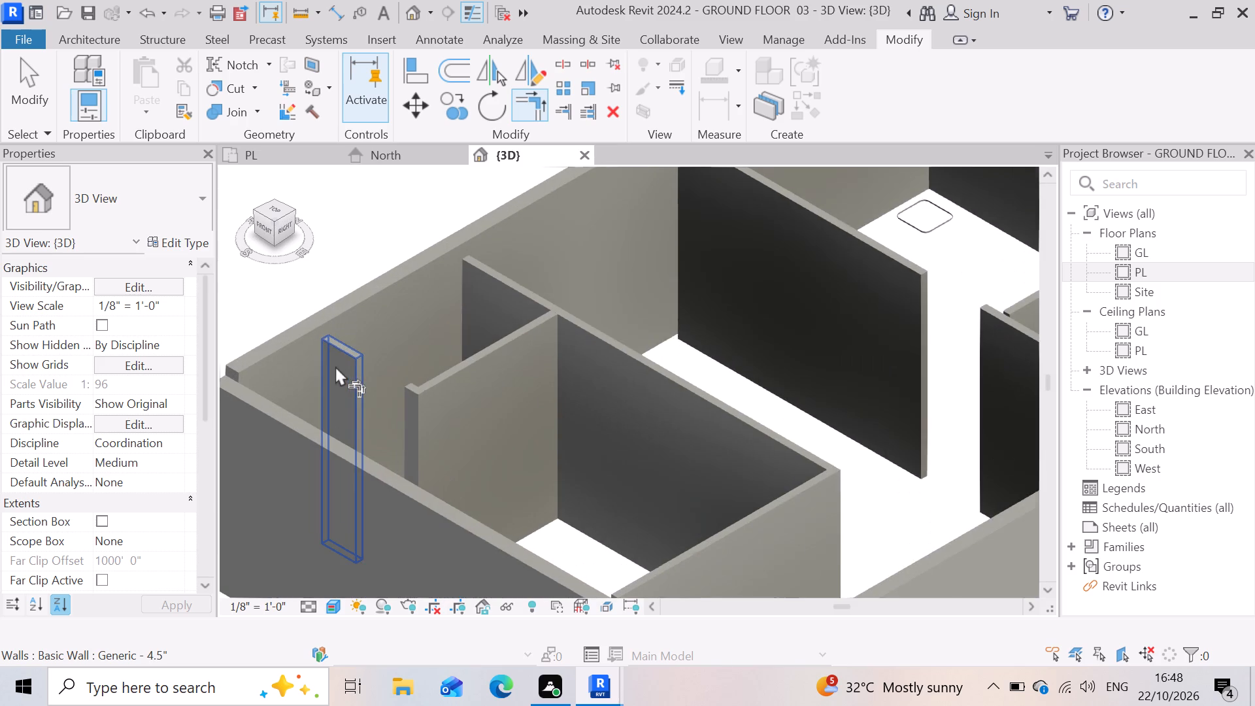
{"action": "left_click", "coordinate": [333, 353]}
{"action": "left_click", "coordinate": [422, 420]}
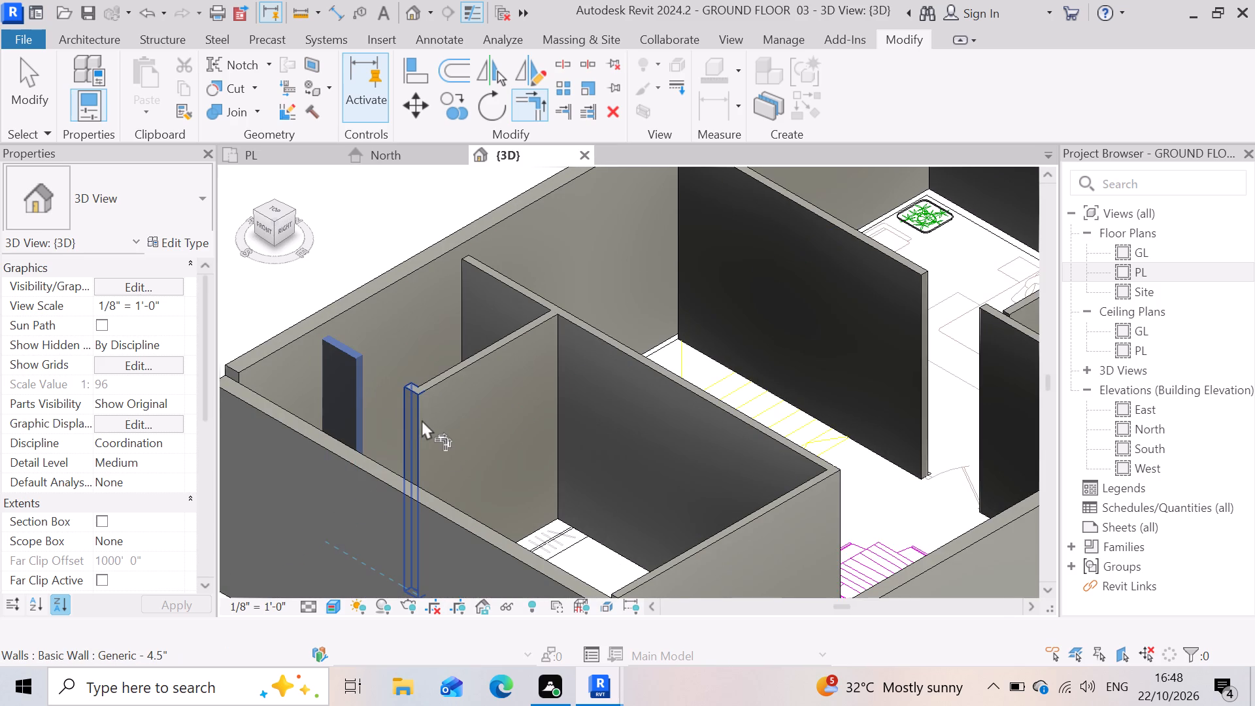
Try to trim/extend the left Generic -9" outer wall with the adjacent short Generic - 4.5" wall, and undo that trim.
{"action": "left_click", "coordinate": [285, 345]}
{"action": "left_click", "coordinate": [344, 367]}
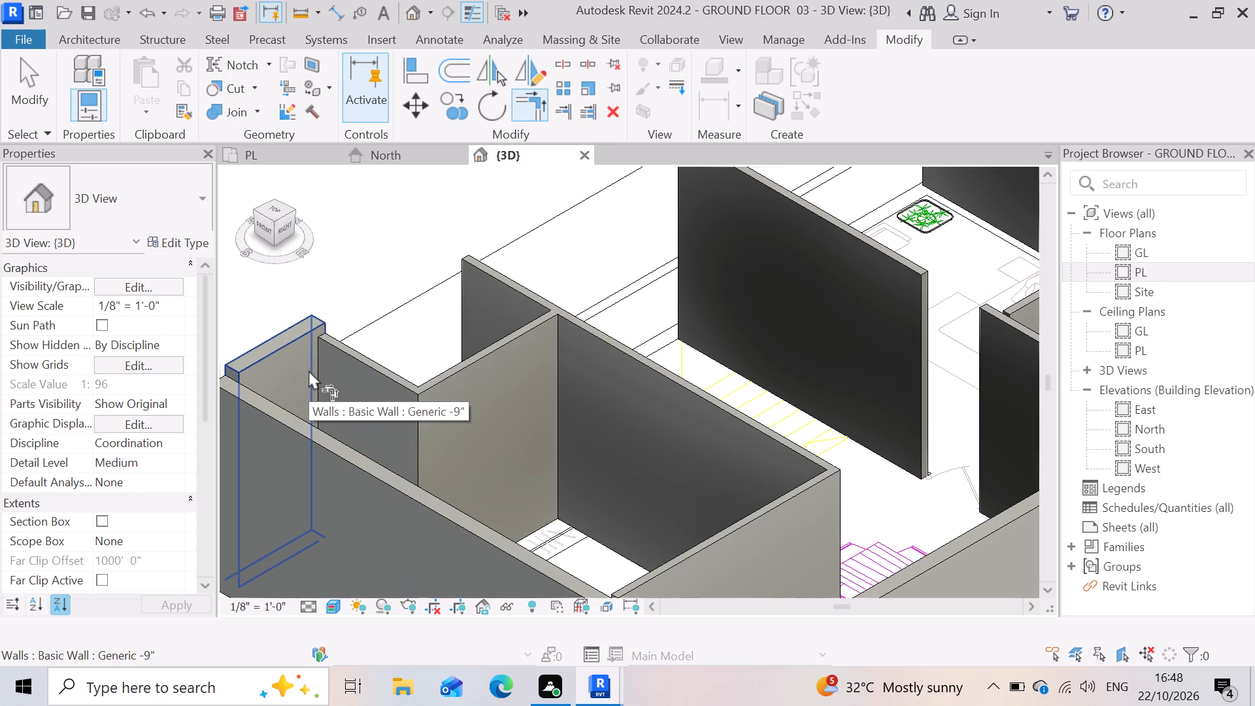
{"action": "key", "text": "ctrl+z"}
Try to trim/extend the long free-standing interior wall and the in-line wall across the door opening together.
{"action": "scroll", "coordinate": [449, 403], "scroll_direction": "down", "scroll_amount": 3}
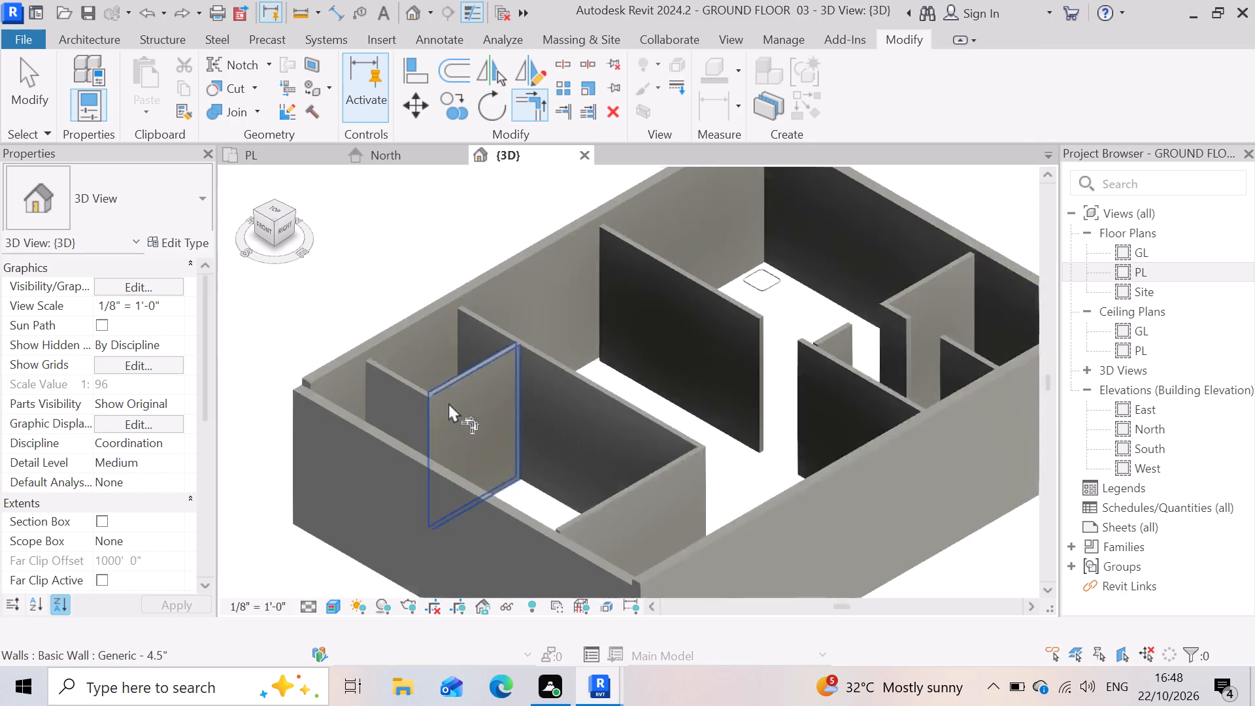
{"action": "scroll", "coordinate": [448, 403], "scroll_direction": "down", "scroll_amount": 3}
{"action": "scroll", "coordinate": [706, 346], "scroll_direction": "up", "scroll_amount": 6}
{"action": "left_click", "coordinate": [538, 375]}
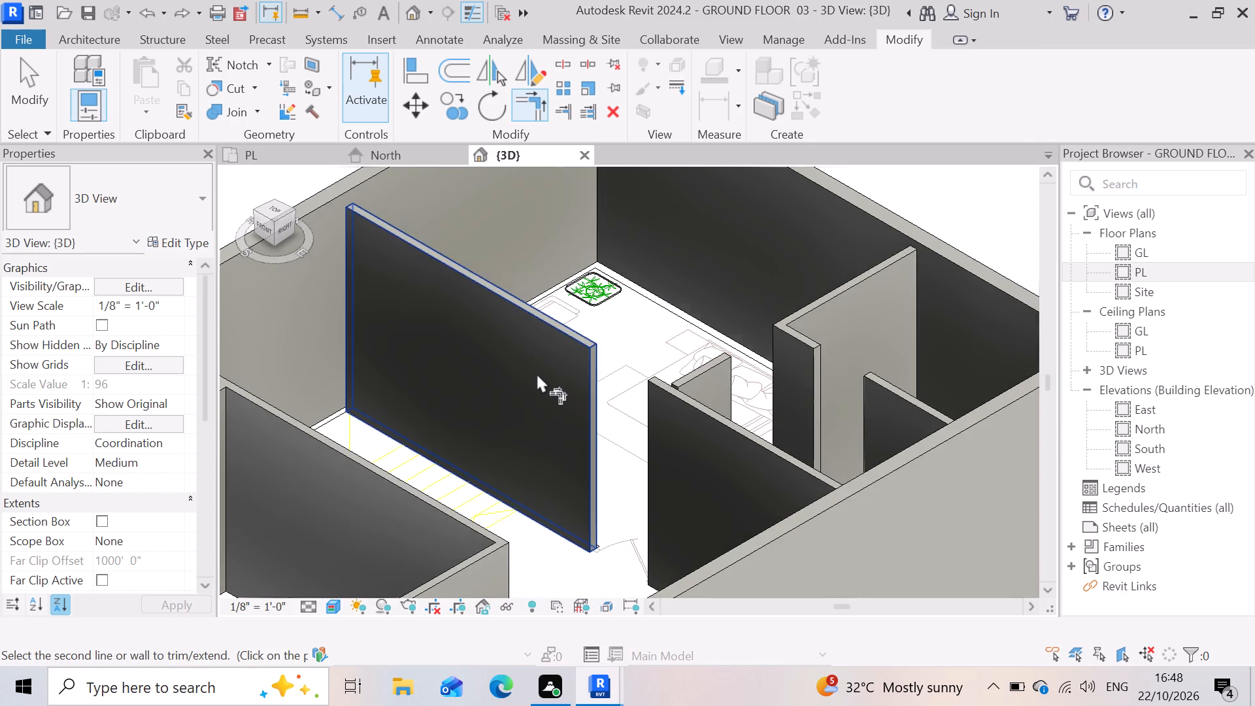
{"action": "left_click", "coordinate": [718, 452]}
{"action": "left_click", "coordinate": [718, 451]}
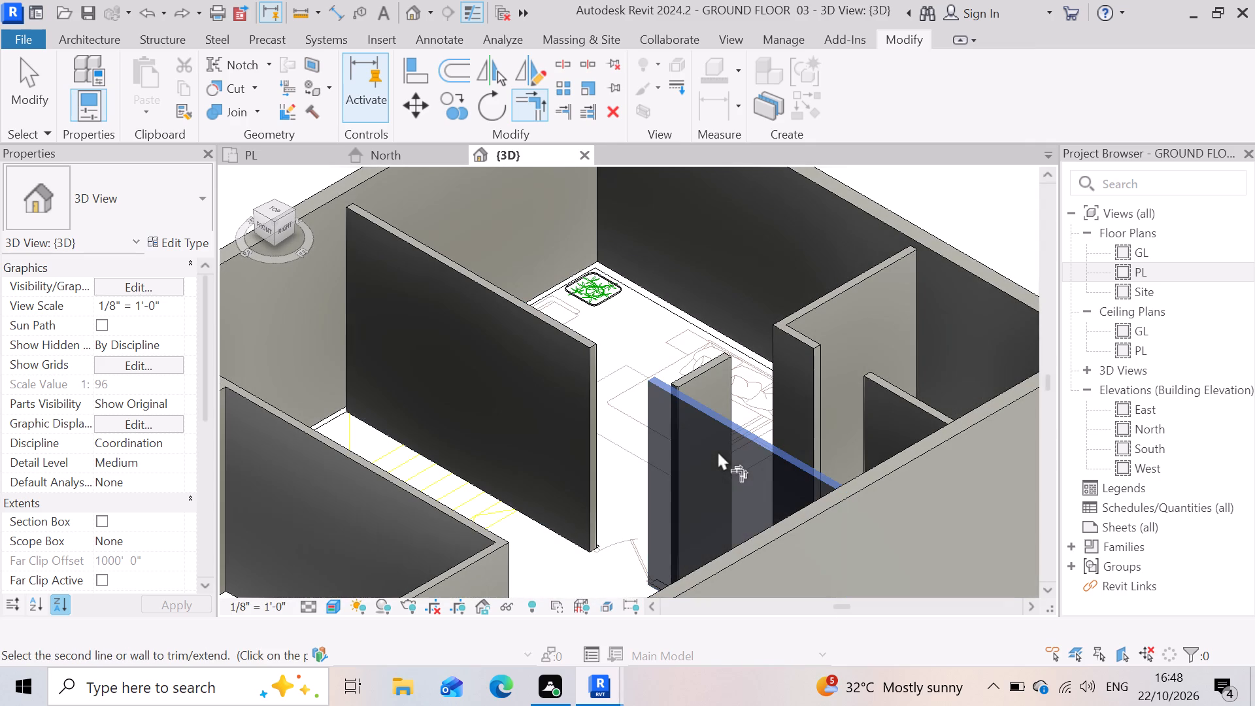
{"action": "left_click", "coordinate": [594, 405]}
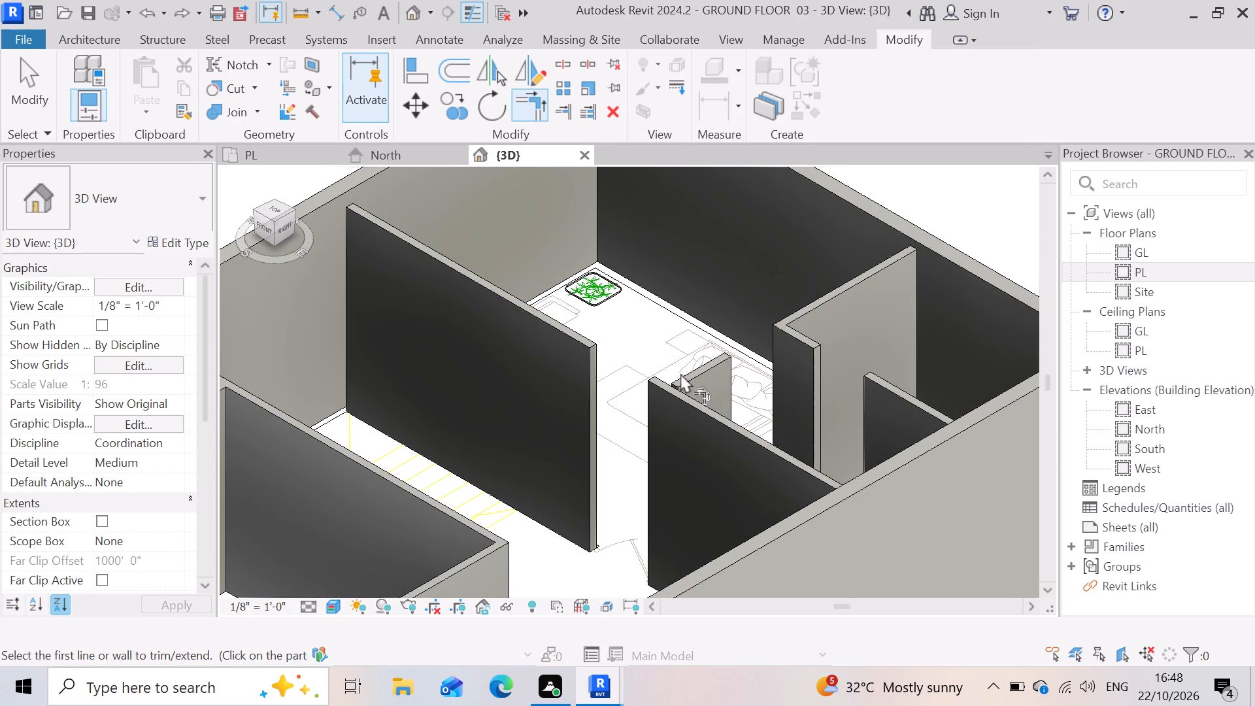
Trim/extend the short wall behind the door-opening wall and the stub wall at the neighbouring partition into a corner.
{"action": "left_click", "coordinate": [693, 376]}
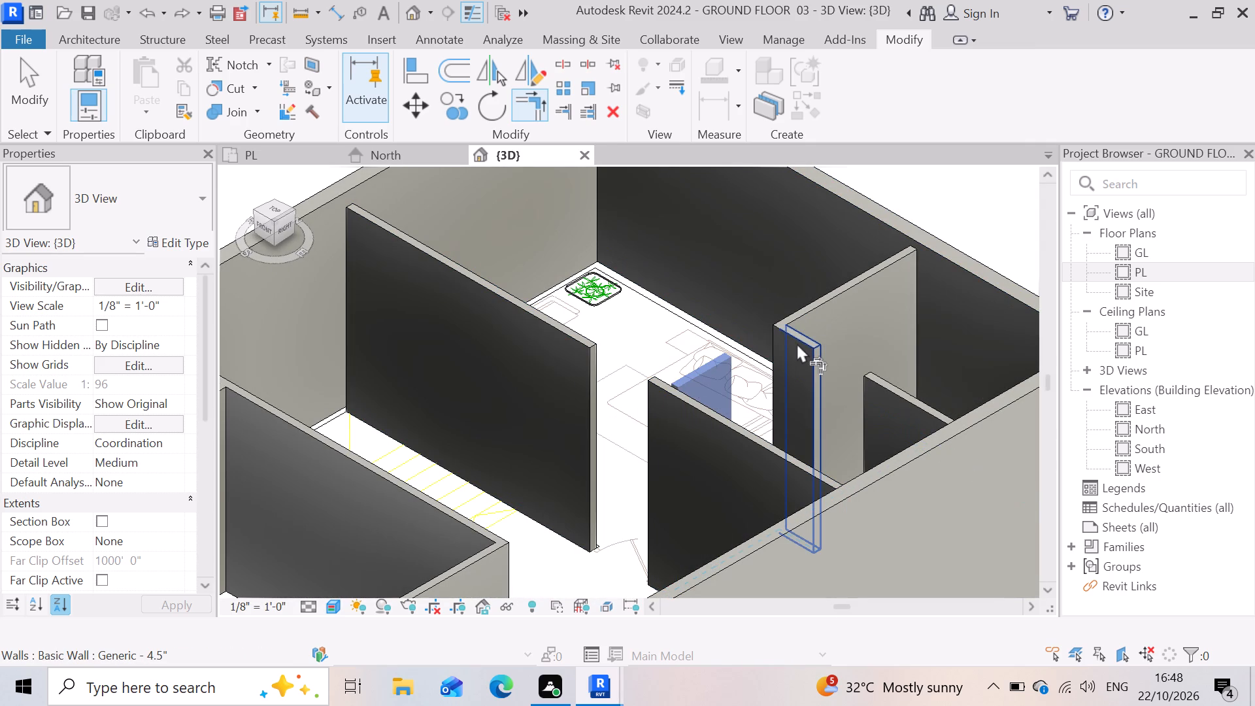
{"action": "left_click", "coordinate": [797, 343]}
{"action": "scroll", "coordinate": [766, 374], "scroll_direction": "down", "scroll_amount": 3}
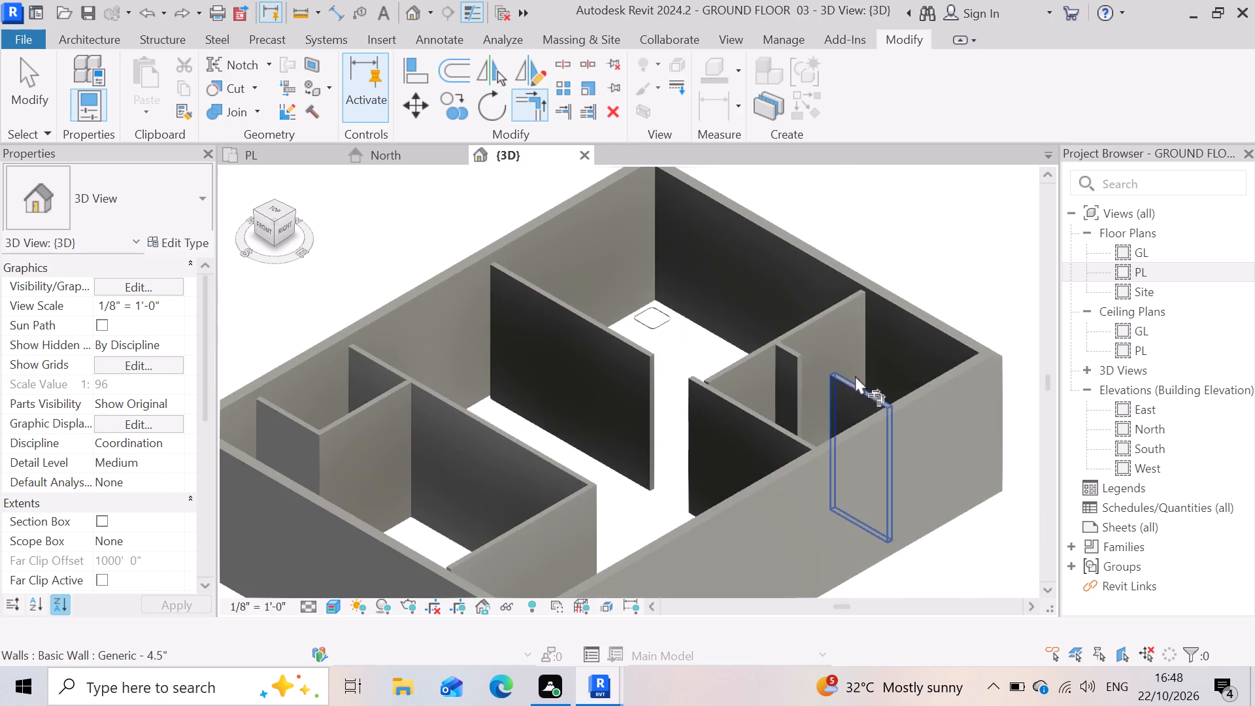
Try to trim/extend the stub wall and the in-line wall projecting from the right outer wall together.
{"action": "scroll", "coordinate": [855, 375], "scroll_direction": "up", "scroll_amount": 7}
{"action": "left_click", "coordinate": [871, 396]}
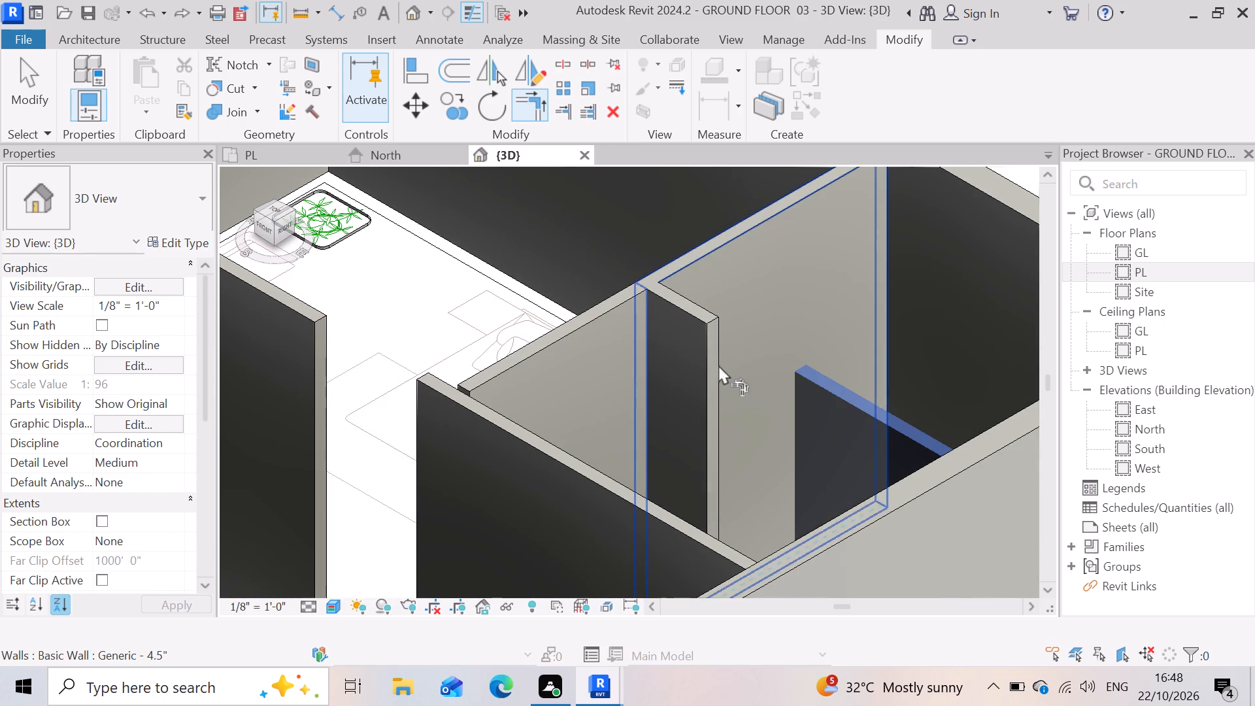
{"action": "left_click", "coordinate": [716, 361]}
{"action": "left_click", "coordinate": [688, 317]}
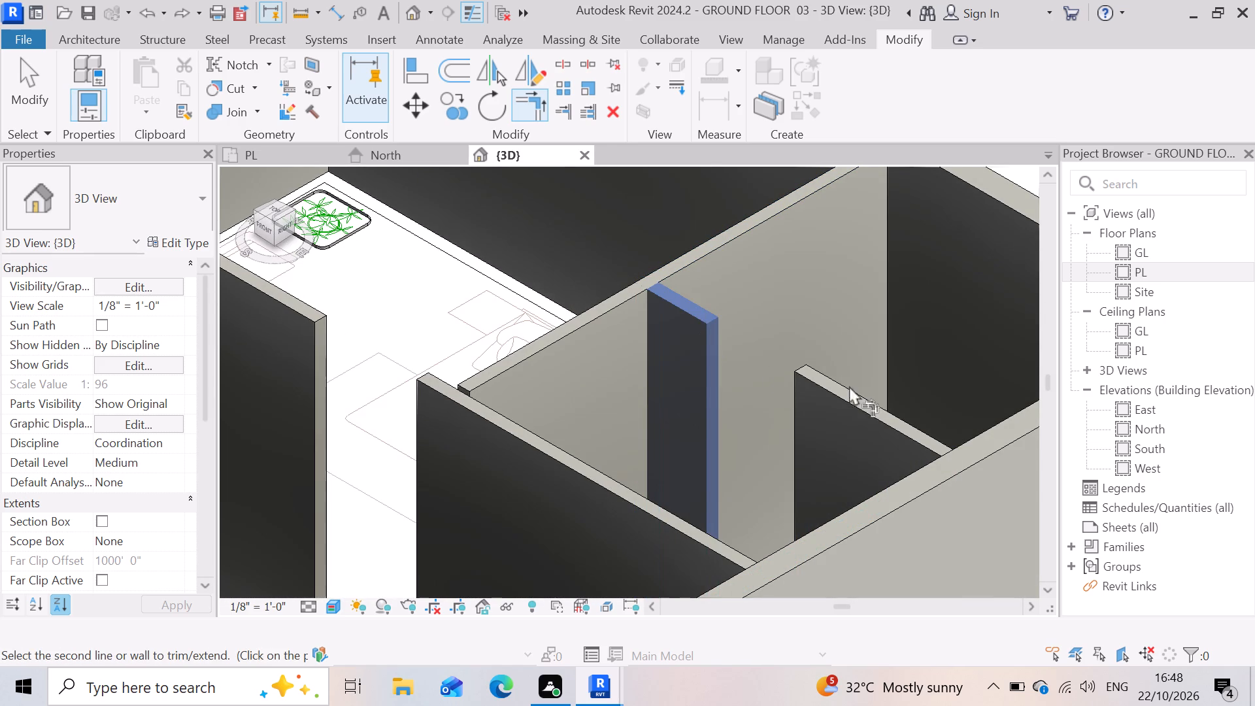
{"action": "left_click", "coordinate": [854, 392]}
Extend the wall projecting from the right outer wall to the stub wall with Trim/Extend Single Element.
{"action": "scroll", "coordinate": [642, 364], "scroll_direction": "down", "scroll_amount": 2}
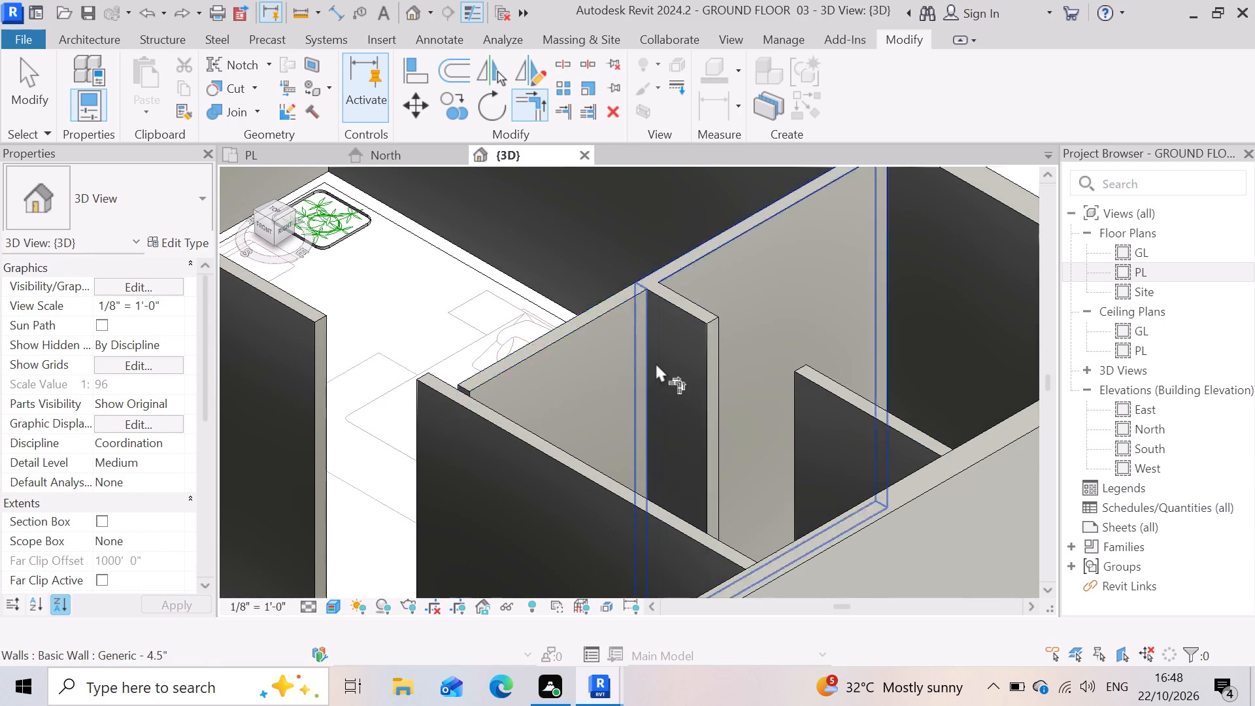
{"action": "scroll", "coordinate": [656, 363], "scroll_direction": "down", "scroll_amount": 1}
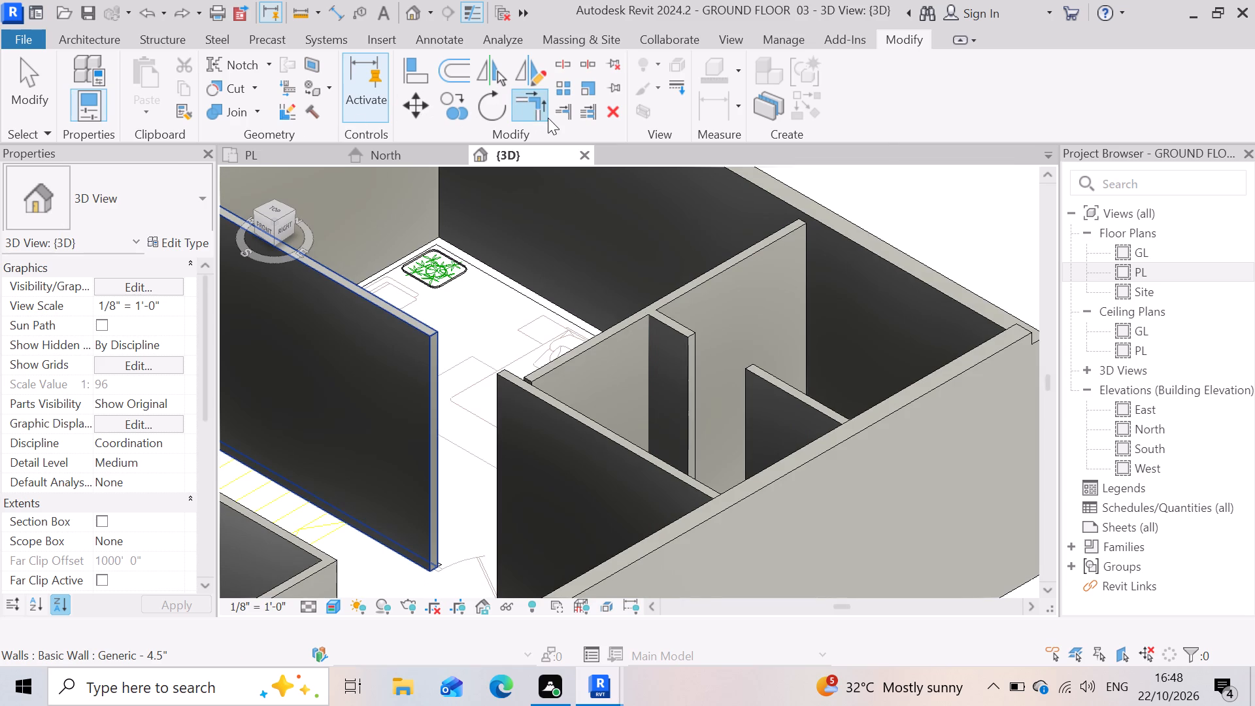
{"action": "left_click", "coordinate": [569, 104]}
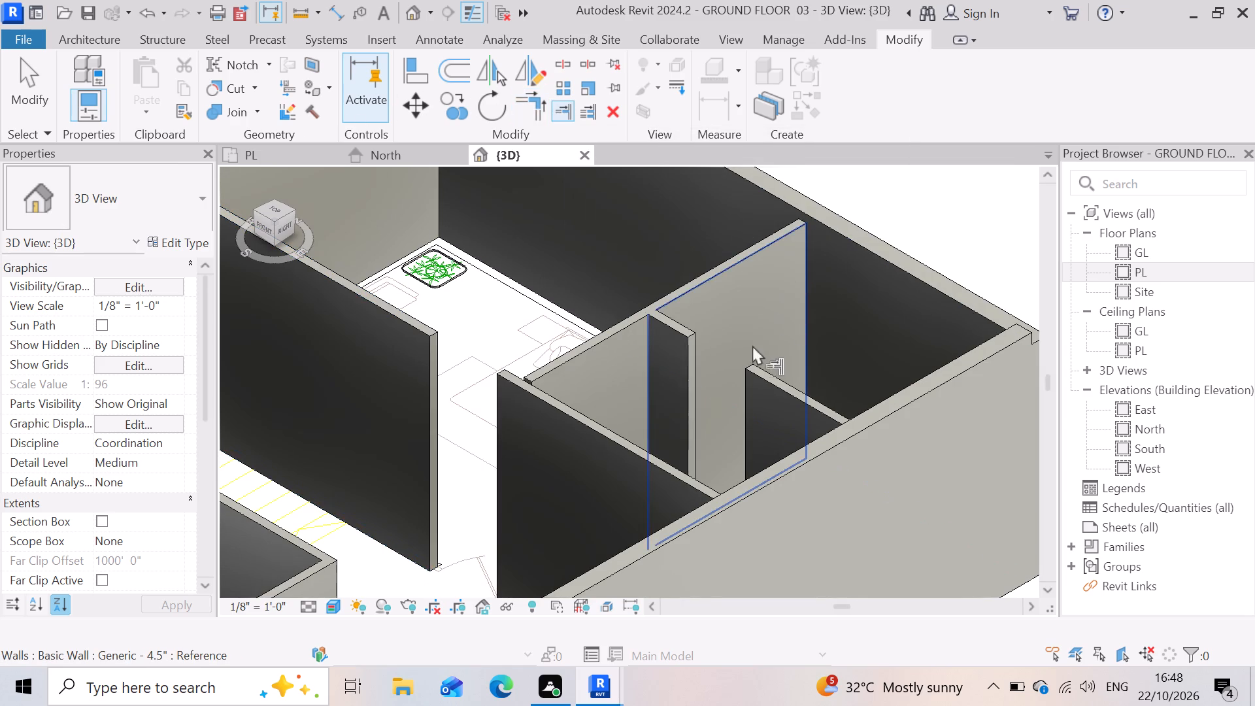
{"action": "scroll", "coordinate": [754, 353], "scroll_direction": "up", "scroll_amount": 3}
{"action": "left_click", "coordinate": [655, 329]}
{"action": "left_click", "coordinate": [832, 435]}
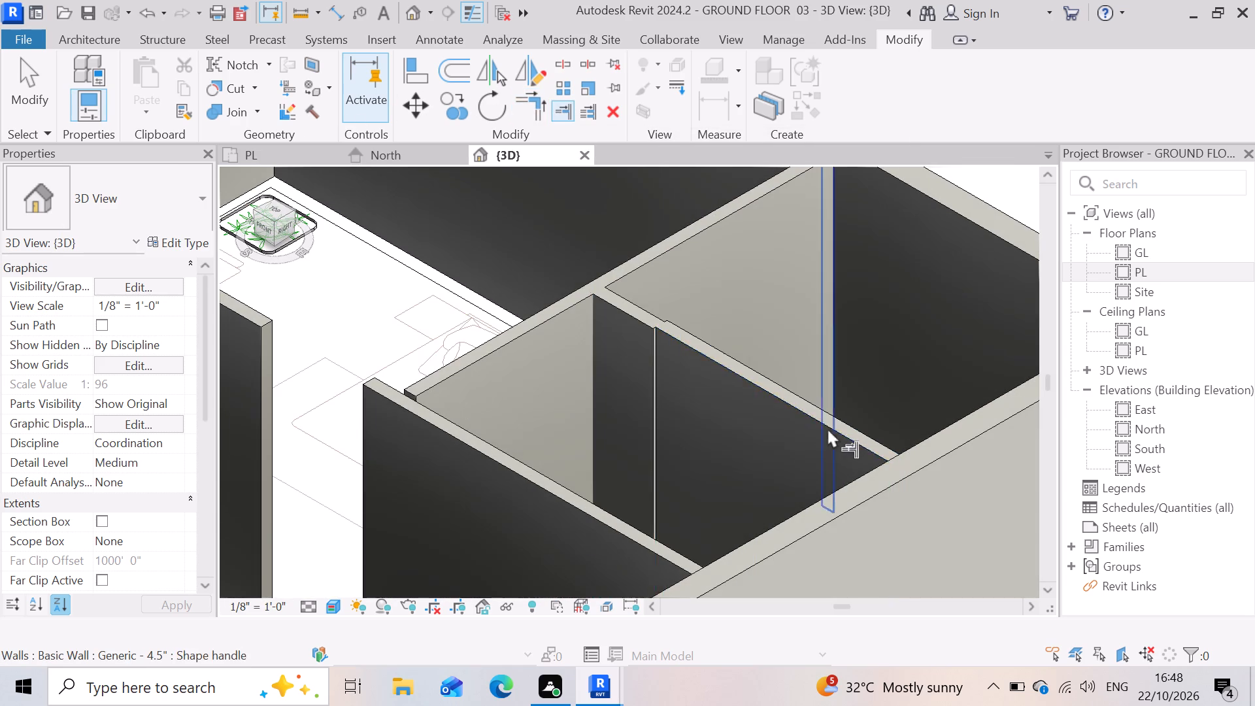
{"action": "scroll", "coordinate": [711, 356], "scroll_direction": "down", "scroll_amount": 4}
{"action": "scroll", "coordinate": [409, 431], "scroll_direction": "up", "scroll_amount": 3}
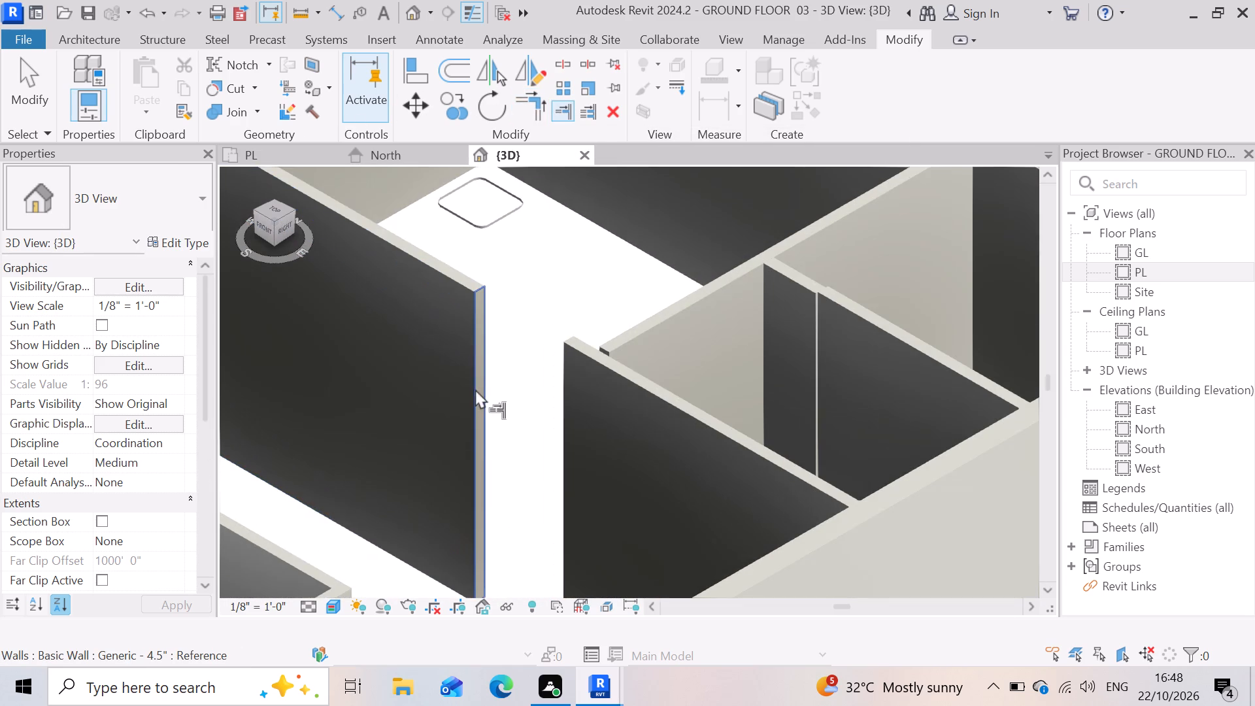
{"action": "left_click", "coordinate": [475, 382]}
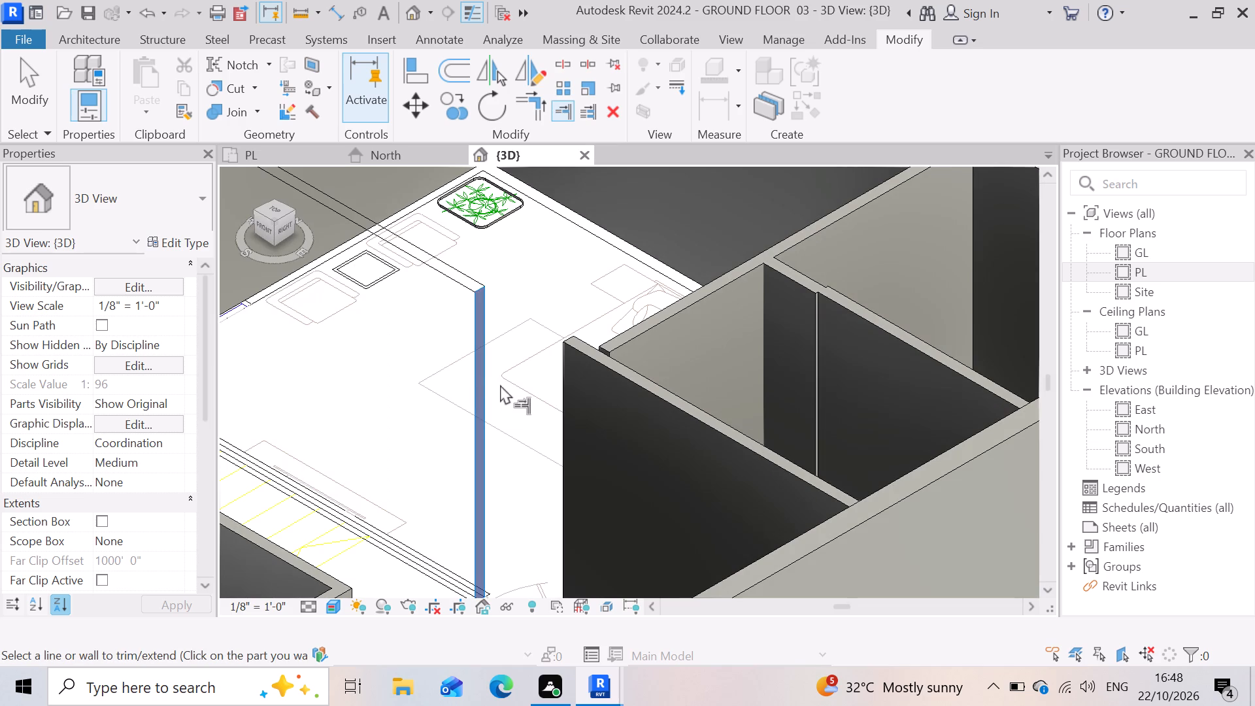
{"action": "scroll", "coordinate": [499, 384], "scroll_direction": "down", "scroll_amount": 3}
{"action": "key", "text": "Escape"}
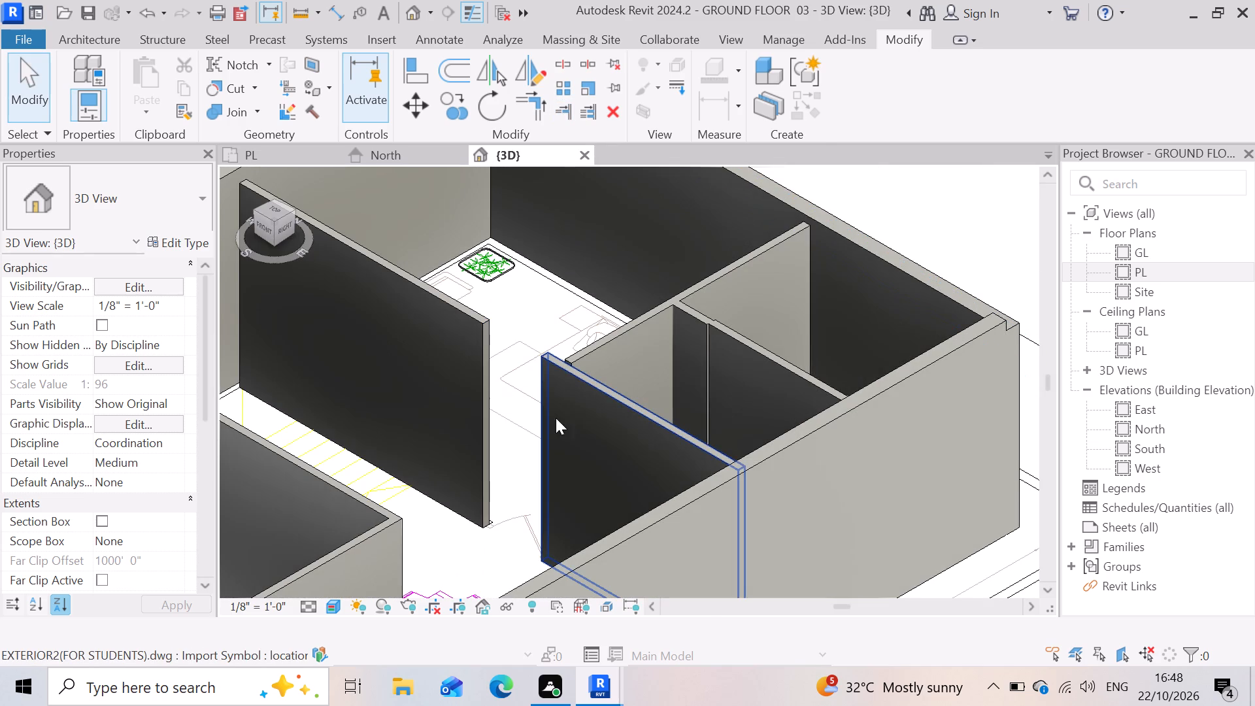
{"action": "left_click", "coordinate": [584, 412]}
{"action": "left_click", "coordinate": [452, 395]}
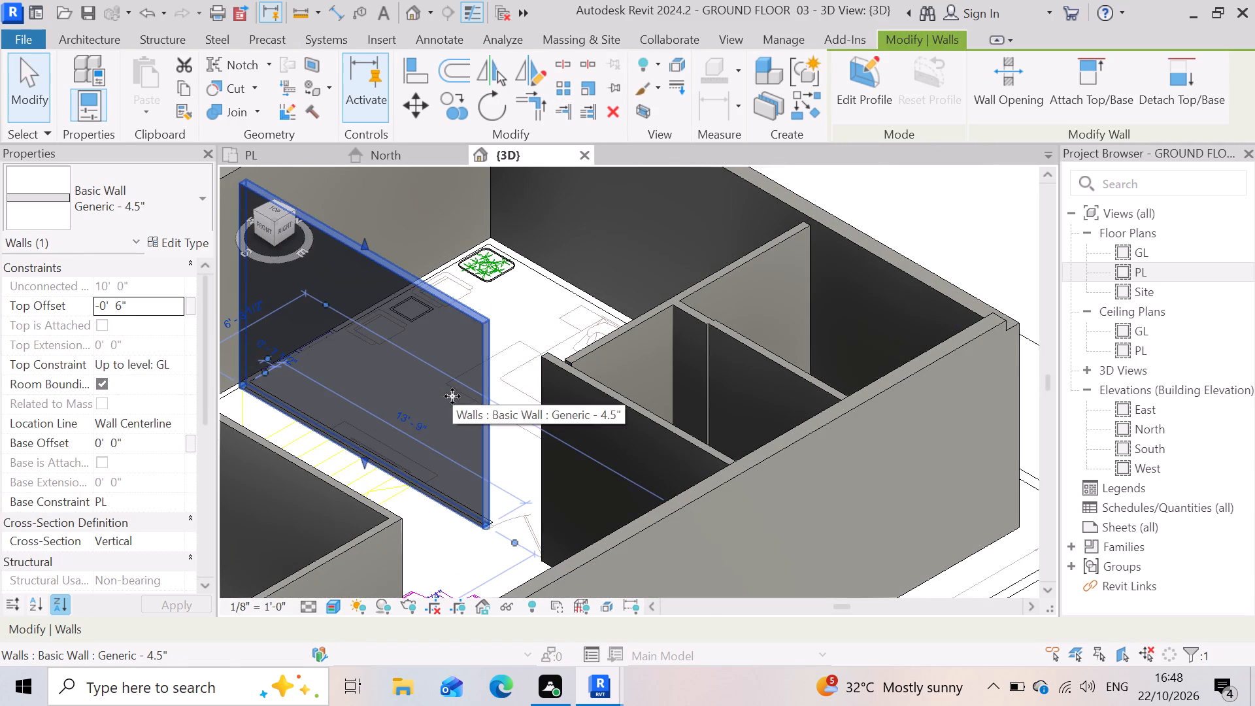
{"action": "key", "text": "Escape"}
Examine the interior wall corners and joins, and the overall wall layout from several sides in the 3D view.
{"action": "scroll", "coordinate": [765, 371], "scroll_direction": "down", "scroll_amount": 5}
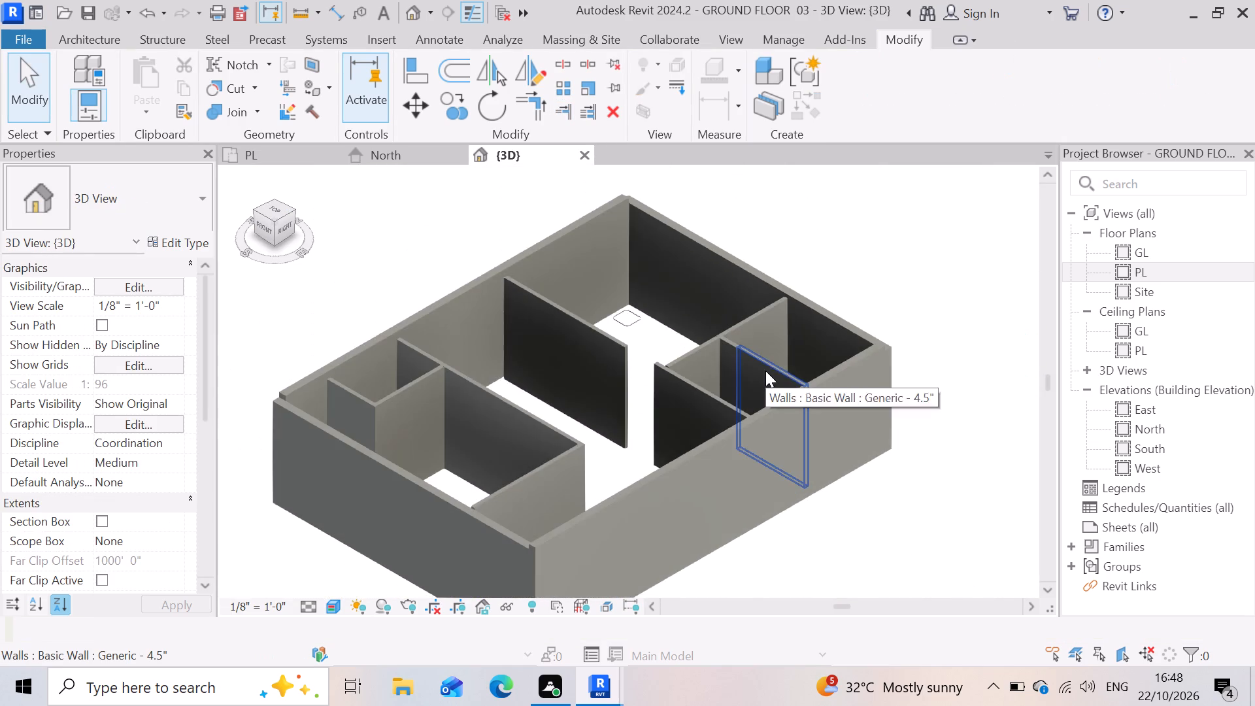
{"action": "scroll", "coordinate": [458, 433], "scroll_direction": "up", "scroll_amount": 3}
{"action": "scroll", "coordinate": [230, 411], "scroll_direction": "up", "scroll_amount": 4}
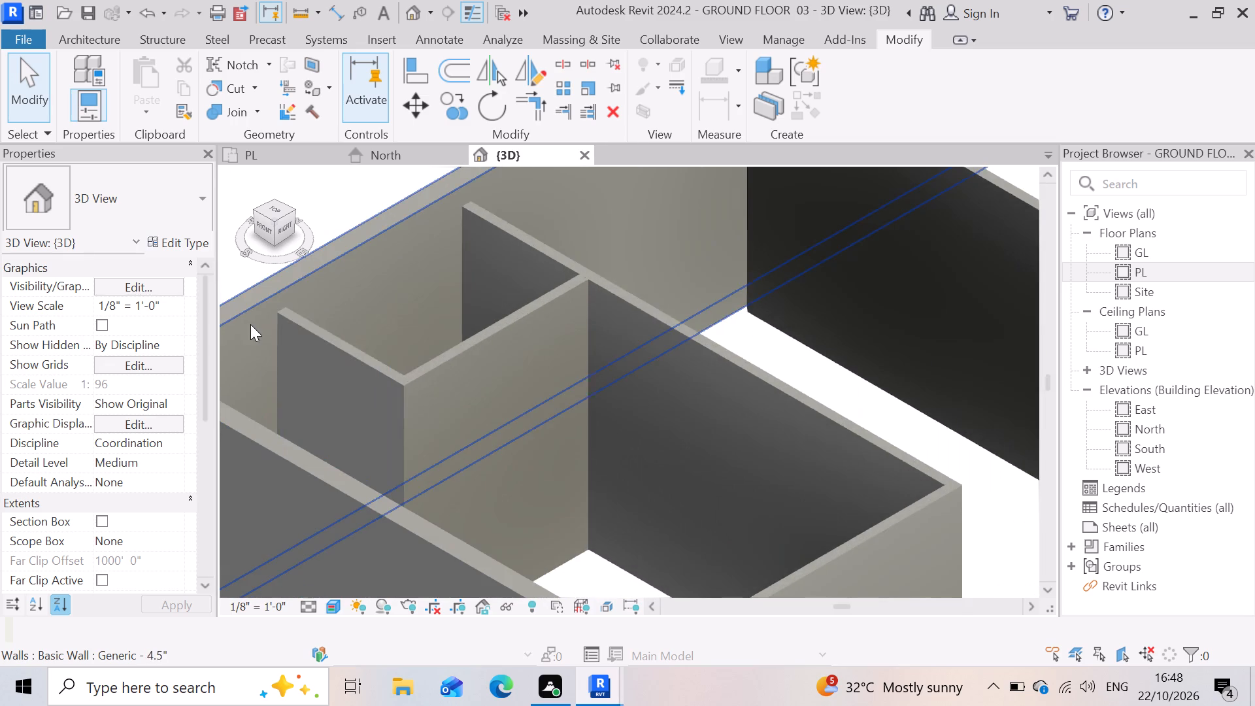
{"action": "left_click", "coordinate": [249, 322]}
{"action": "left_click", "coordinate": [333, 348]}
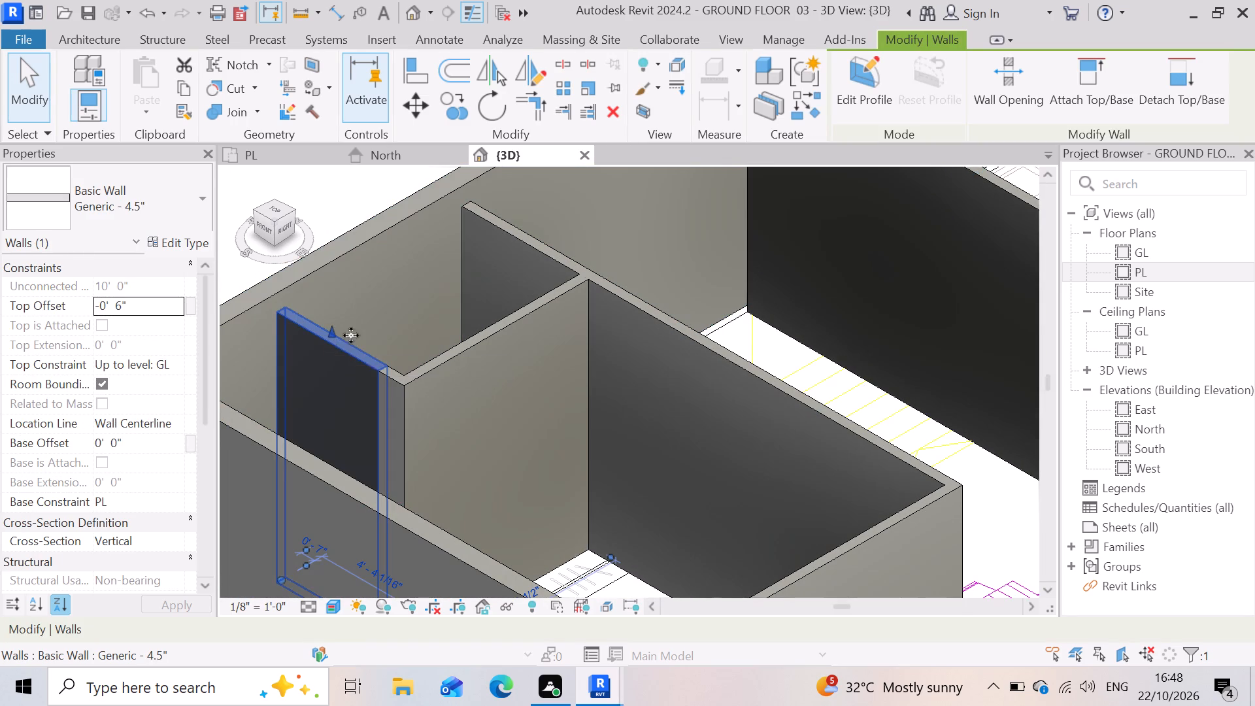
{"action": "key", "text": "Escape"}
{"action": "scroll", "coordinate": [490, 394], "scroll_direction": "up", "scroll_amount": 3}
{"action": "scroll", "coordinate": [492, 394], "scroll_direction": "down", "scroll_amount": 9}
{"action": "scroll", "coordinate": [756, 436], "scroll_direction": "up", "scroll_amount": 2}
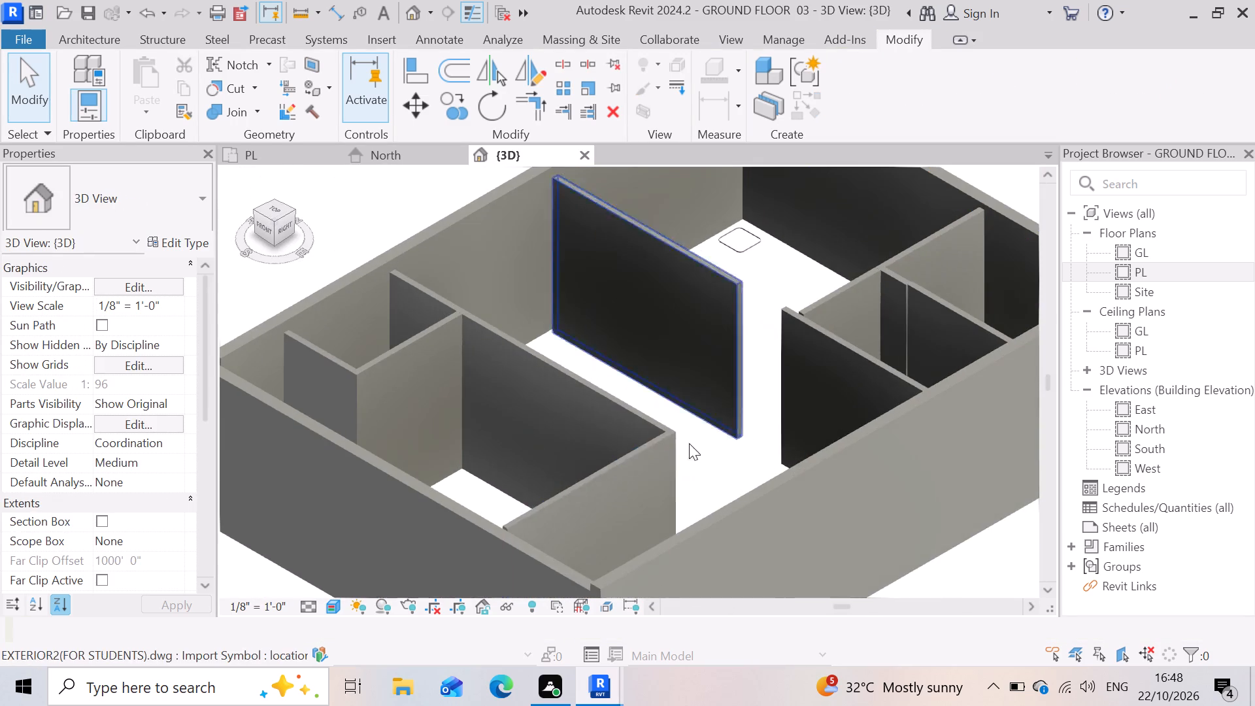
{"action": "scroll", "coordinate": [589, 481], "scroll_direction": "up", "scroll_amount": 3}
{"action": "scroll", "coordinate": [418, 469], "scroll_direction": "down", "scroll_amount": 8}
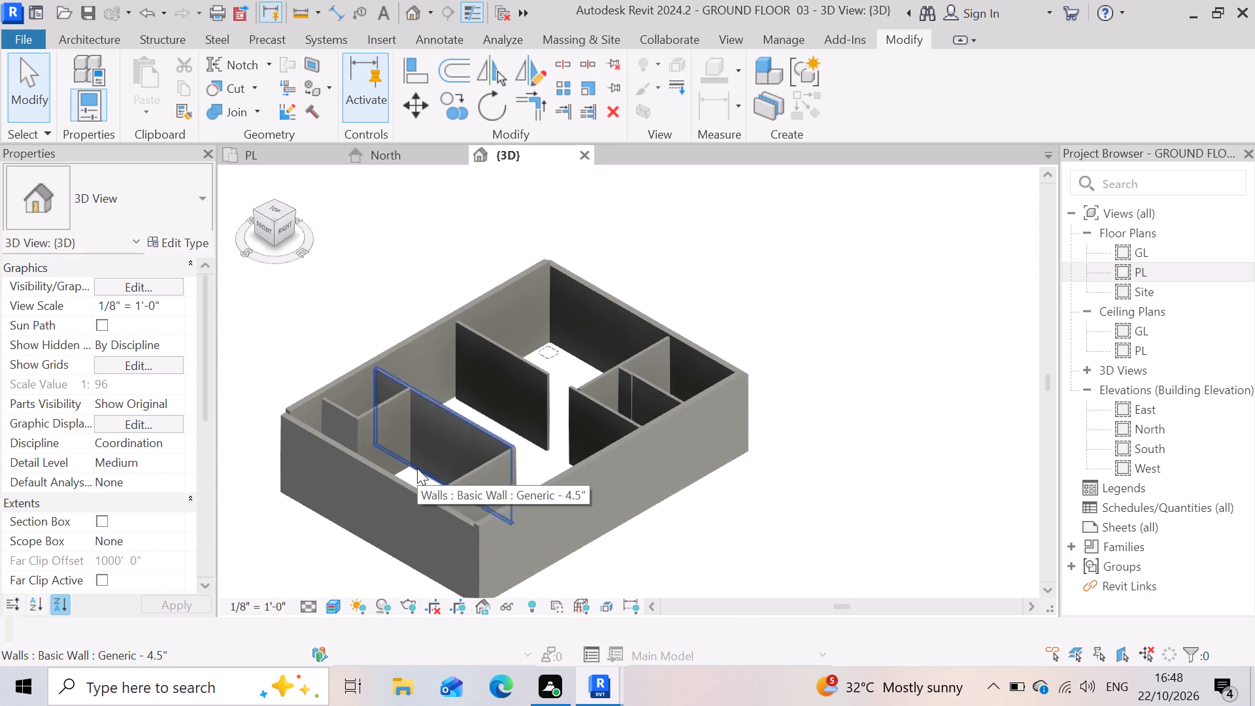
{"action": "scroll", "coordinate": [648, 373], "scroll_direction": "up", "scroll_amount": 3}
{"action": "scroll", "coordinate": [434, 345], "scroll_direction": "up", "scroll_amount": 7}
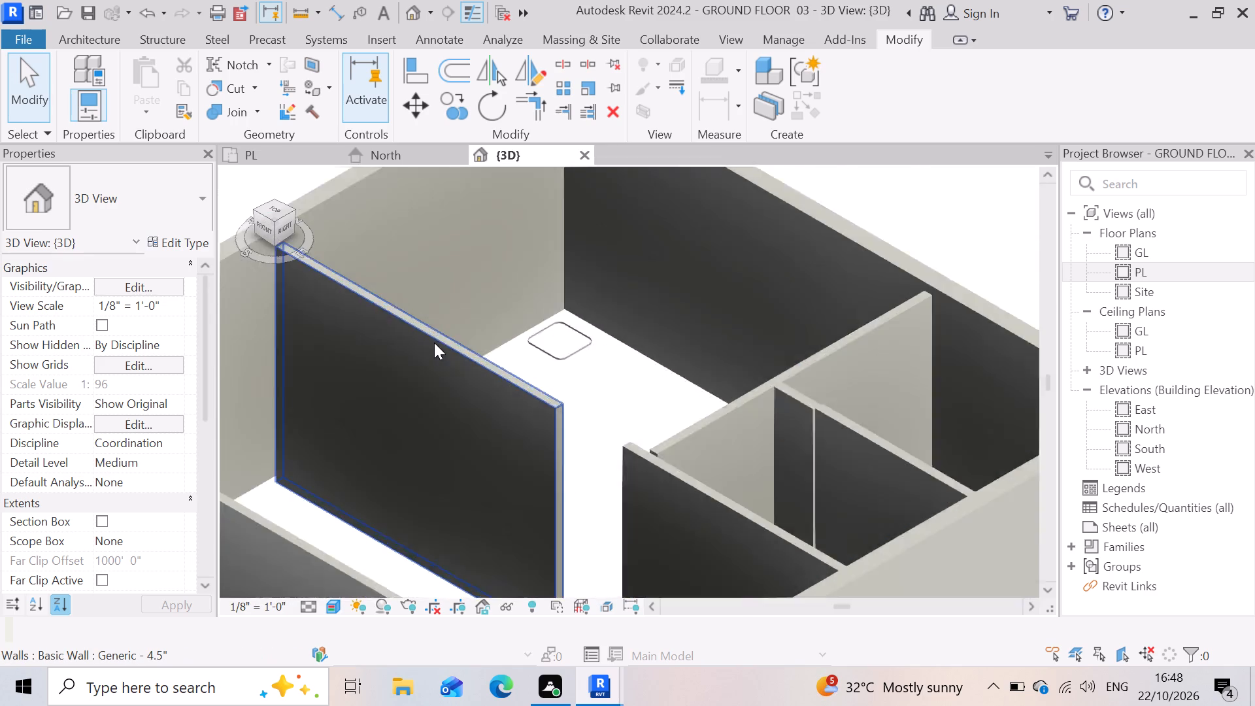
{"action": "scroll", "coordinate": [270, 378], "scroll_direction": "down", "scroll_amount": 1}
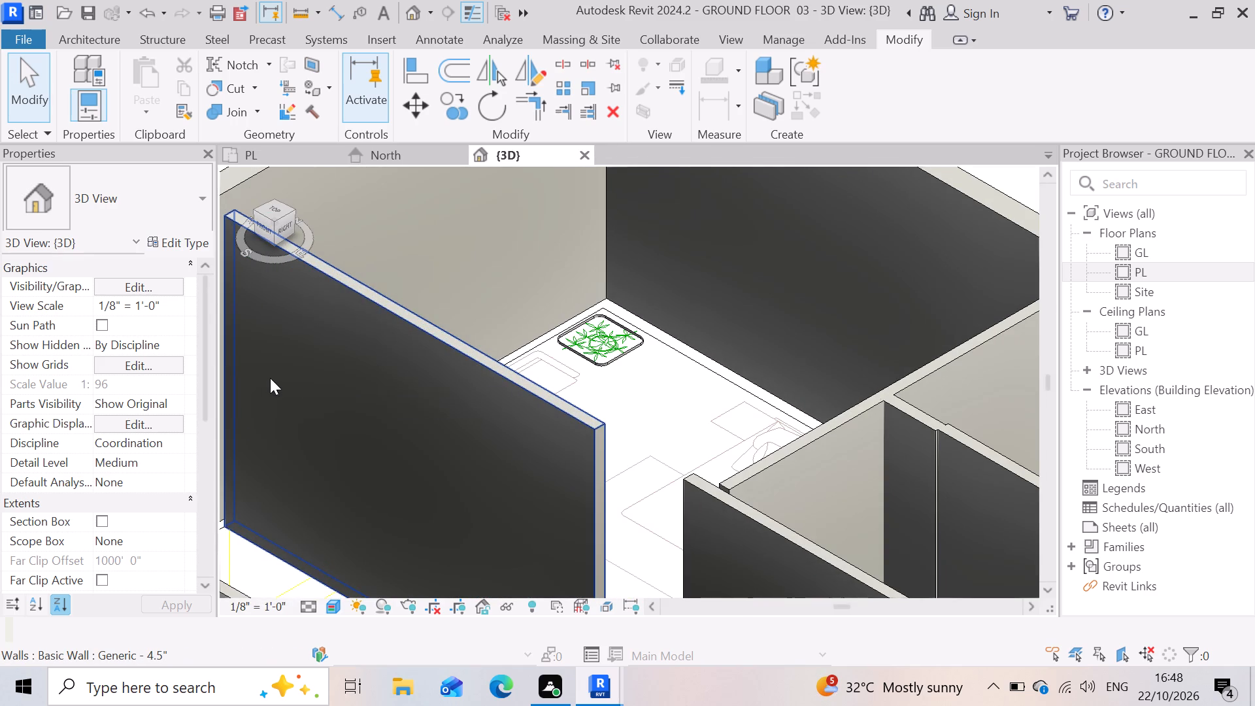
{"action": "scroll", "coordinate": [270, 378], "scroll_direction": "down", "scroll_amount": 2}
{"action": "scroll", "coordinate": [431, 392], "scroll_direction": "down", "scroll_amount": 3}
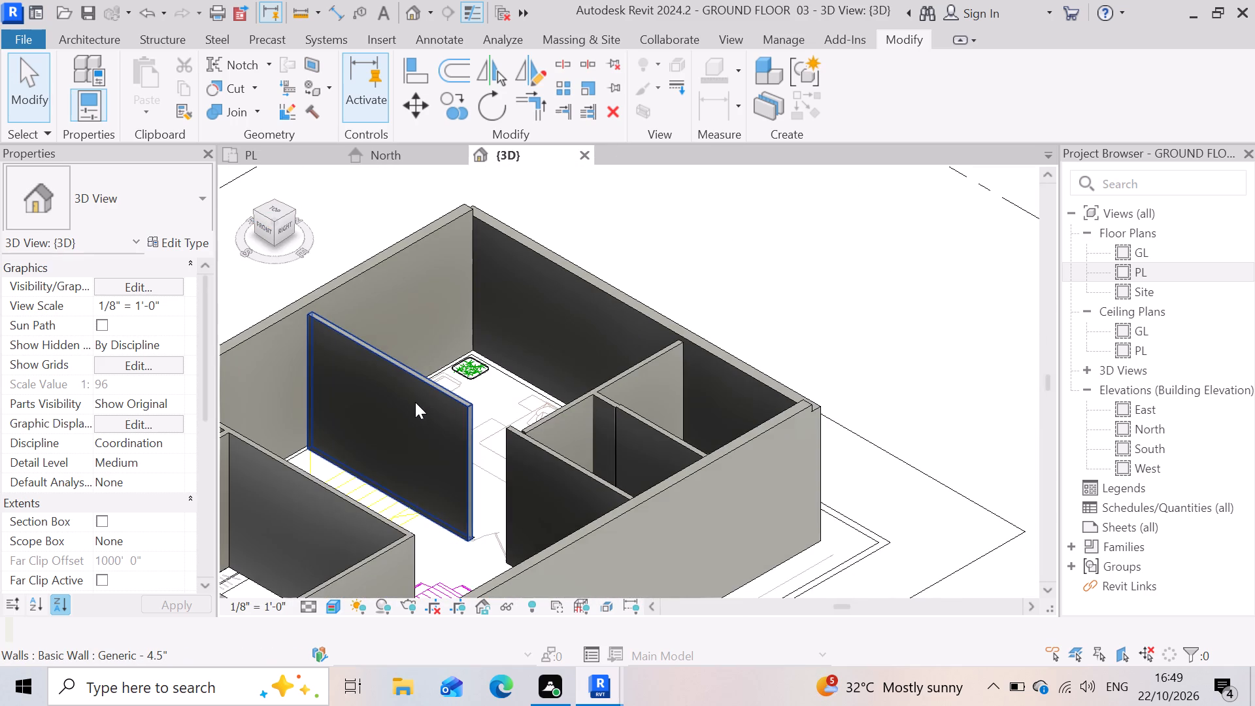
{"action": "scroll", "coordinate": [415, 402], "scroll_direction": "down", "scroll_amount": 4}
{"action": "scroll", "coordinate": [454, 439], "scroll_direction": "up", "scroll_amount": 4}
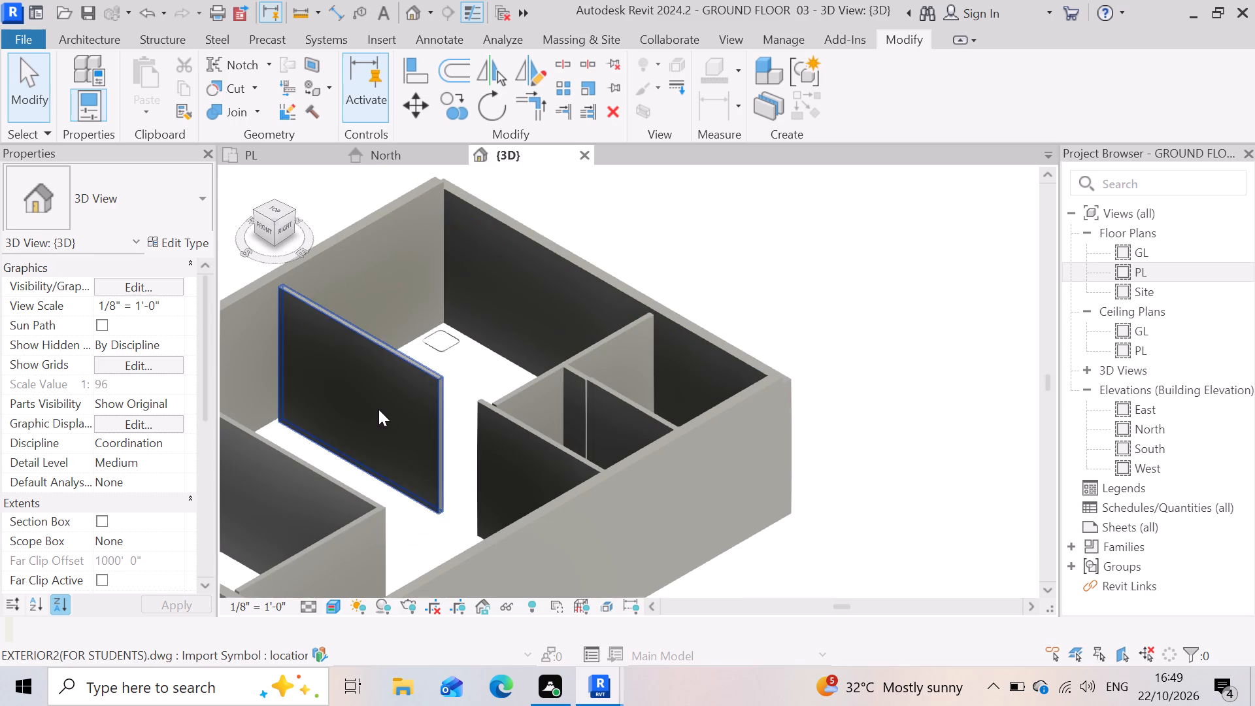
{"action": "scroll", "coordinate": [378, 409], "scroll_direction": "up", "scroll_amount": 4}
{"action": "scroll", "coordinate": [553, 380], "scroll_direction": "down", "scroll_amount": 7}
{"action": "scroll", "coordinate": [616, 342], "scroll_direction": "down", "scroll_amount": 3}
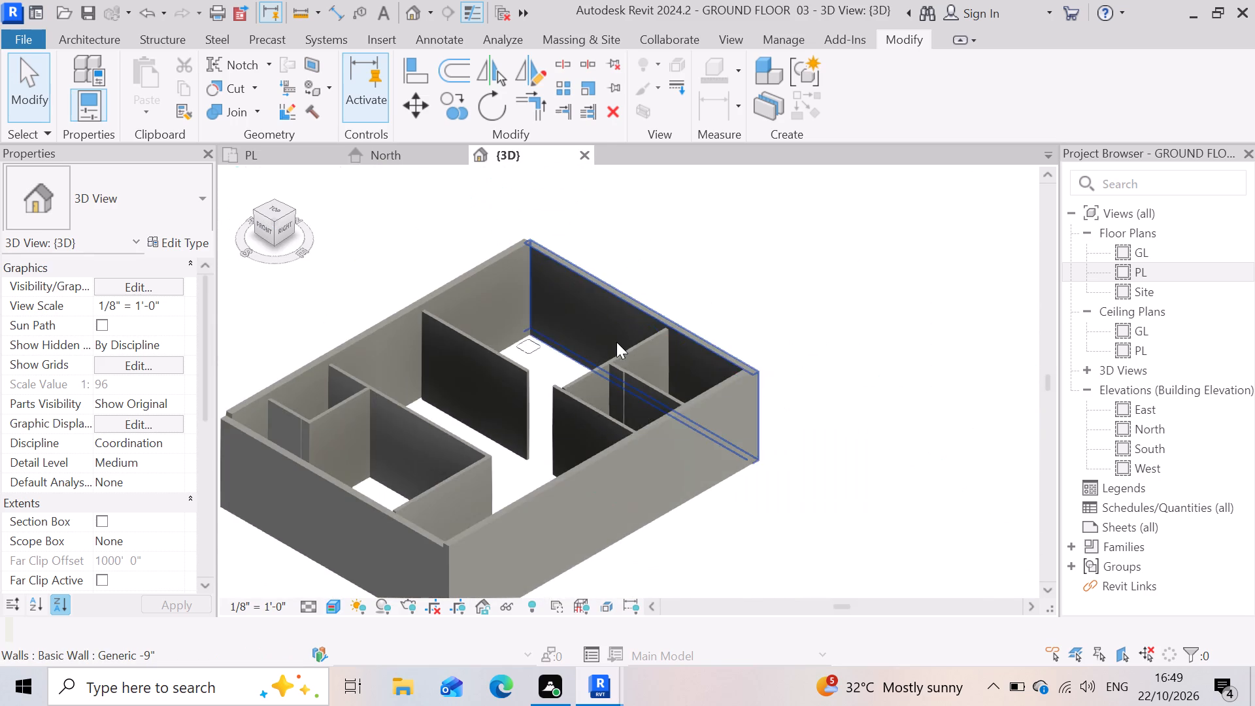
{"action": "middle_click_drag", "start_coordinate": [579, 457], "coordinate": [601, 397], "text": "shift"}
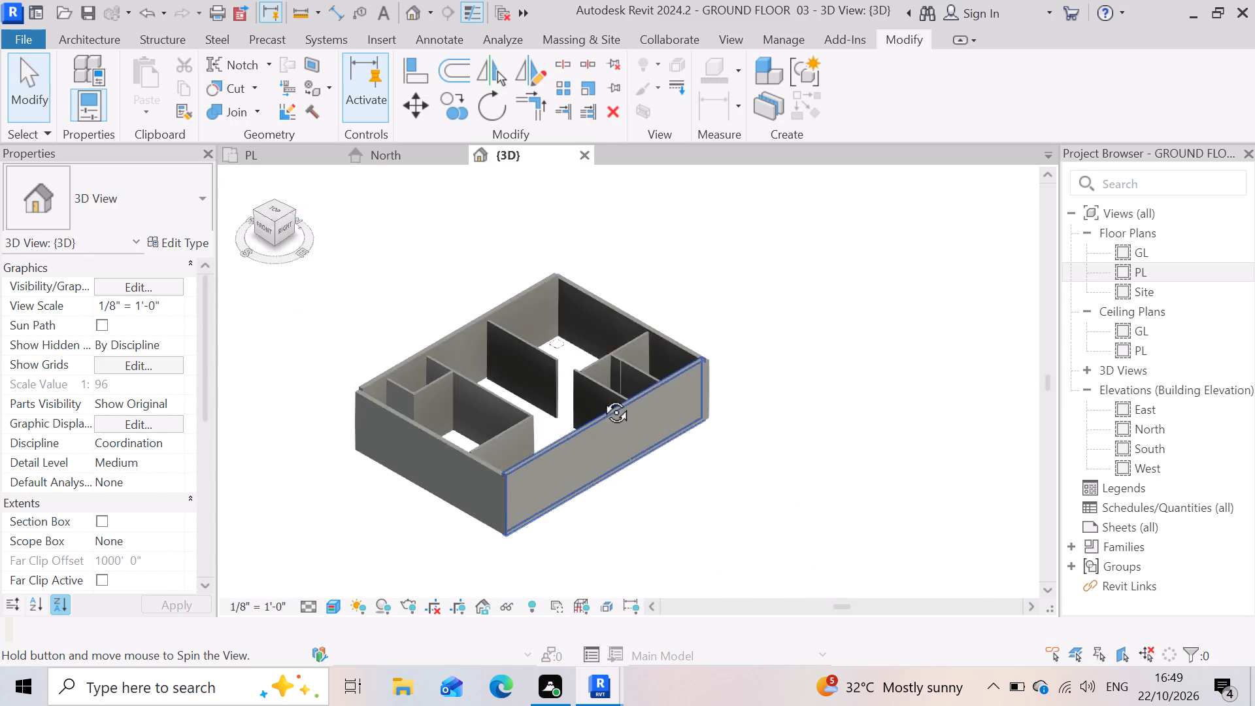
{"action": "middle_click_drag", "start_coordinate": [601, 397], "coordinate": [777, 441], "text": "shift"}
{"action": "scroll", "coordinate": [620, 440], "scroll_direction": "down", "scroll_amount": 6}
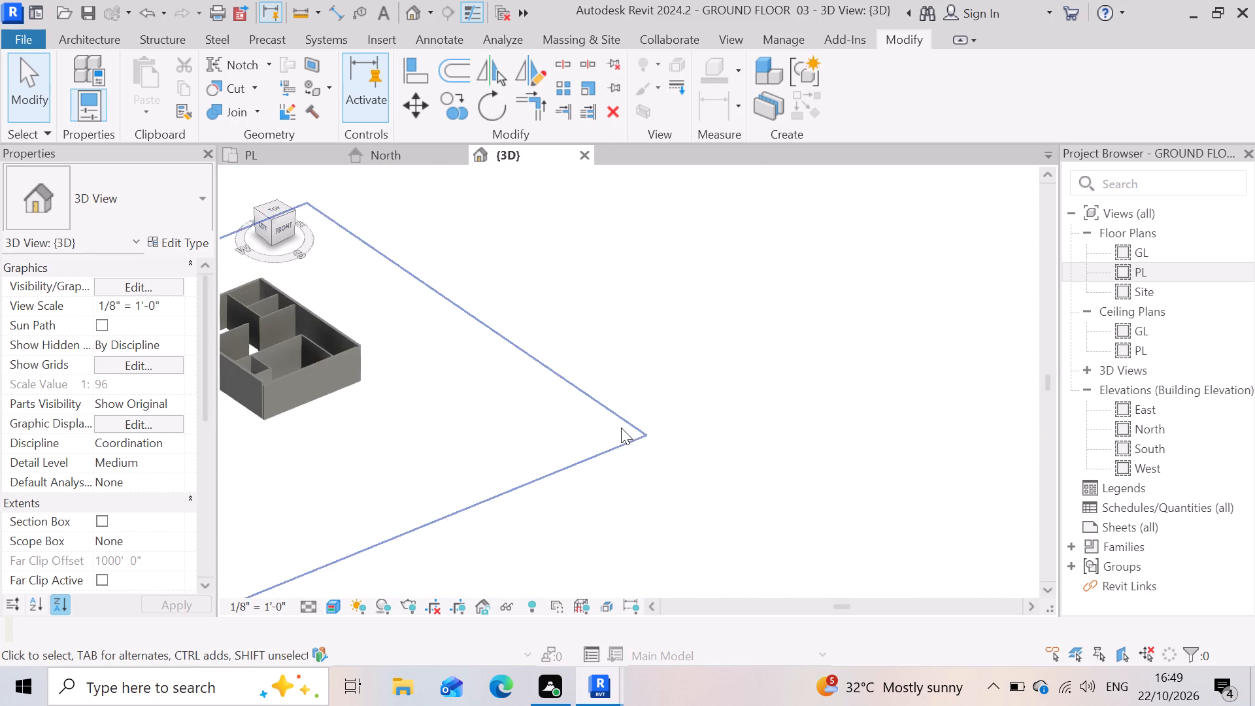
{"action": "scroll", "coordinate": [621, 428], "scroll_direction": "down", "scroll_amount": 2}
{"action": "scroll", "coordinate": [391, 403], "scroll_direction": "up", "scroll_amount": 3}
{"action": "scroll", "coordinate": [356, 345], "scroll_direction": "up", "scroll_amount": 7}
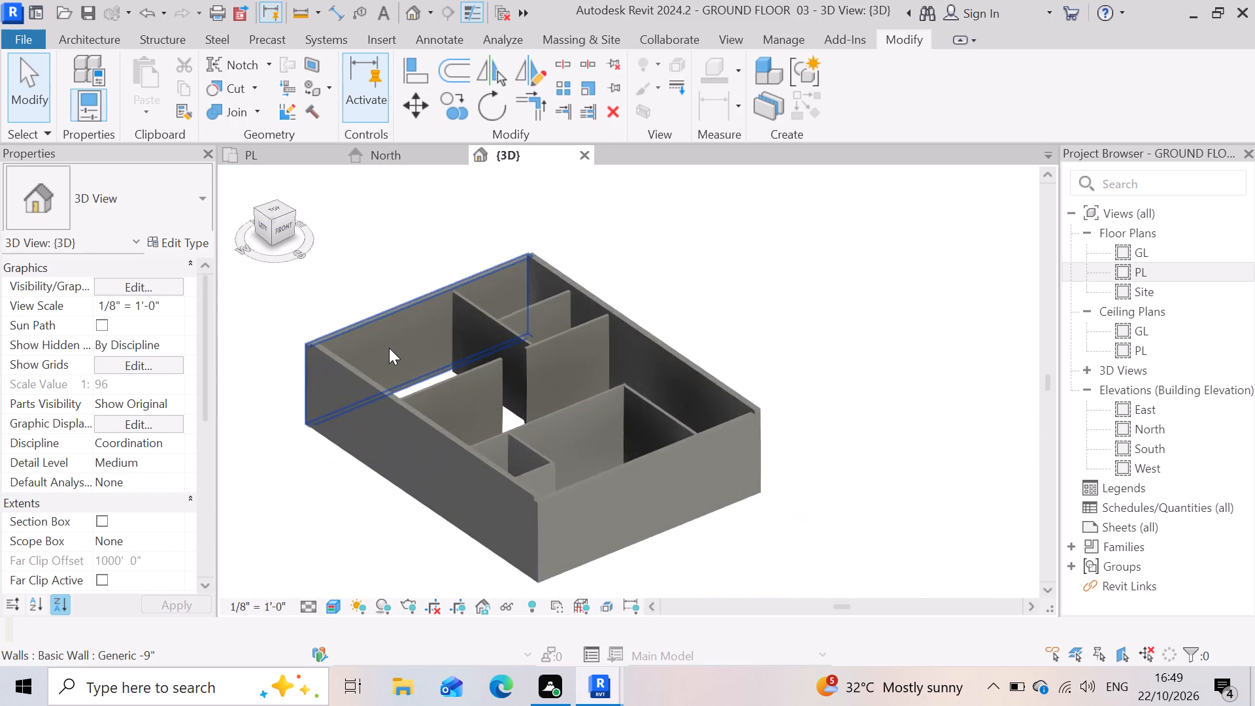
{"action": "scroll", "coordinate": [389, 348], "scroll_direction": "up", "scroll_amount": 7}
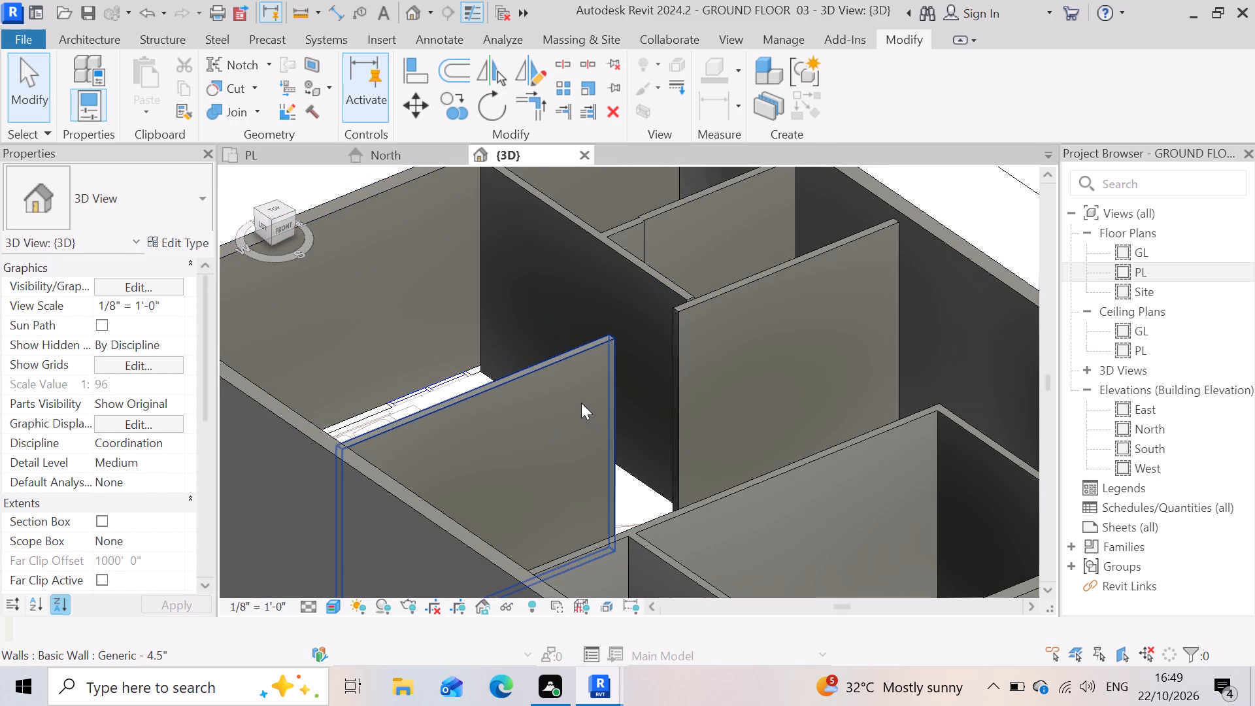
{"action": "scroll", "coordinate": [581, 402], "scroll_direction": "down", "scroll_amount": 4}
{"action": "scroll", "coordinate": [418, 446], "scroll_direction": "down", "scroll_amount": 4}
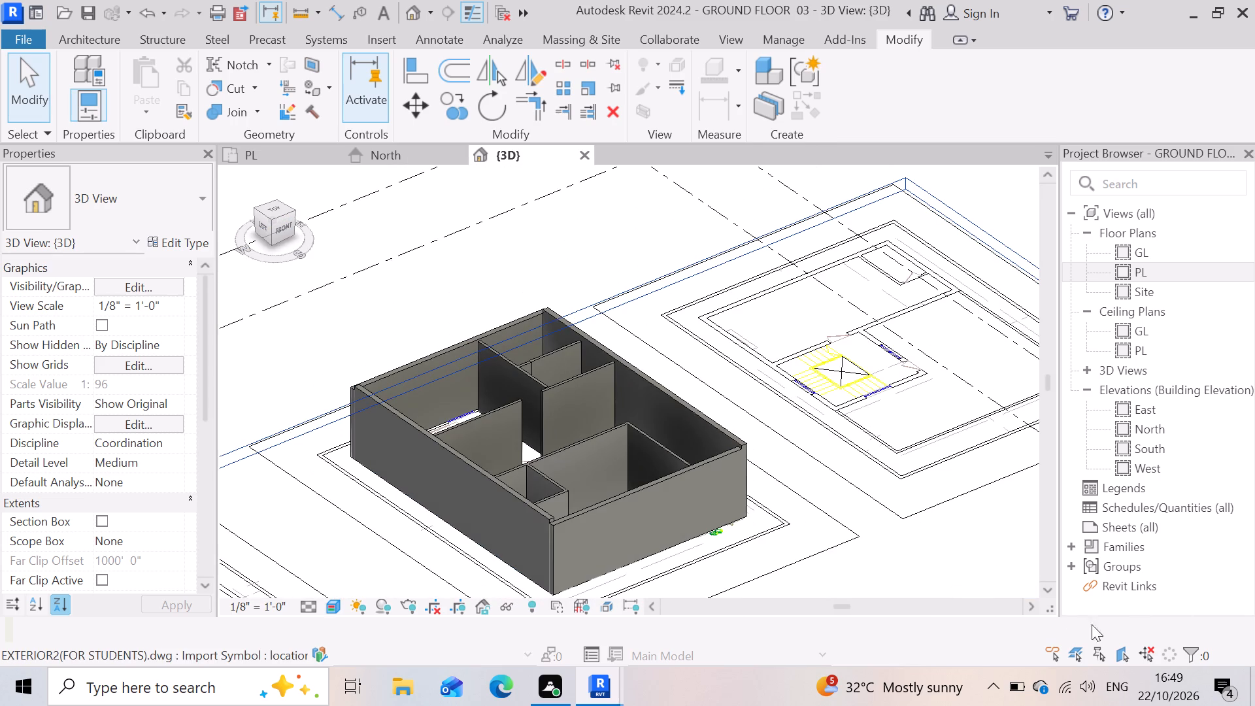
Open the North elevation view.
{"action": "double_click", "coordinate": [1146, 439]}
{"action": "double_click", "coordinate": [1144, 435]}
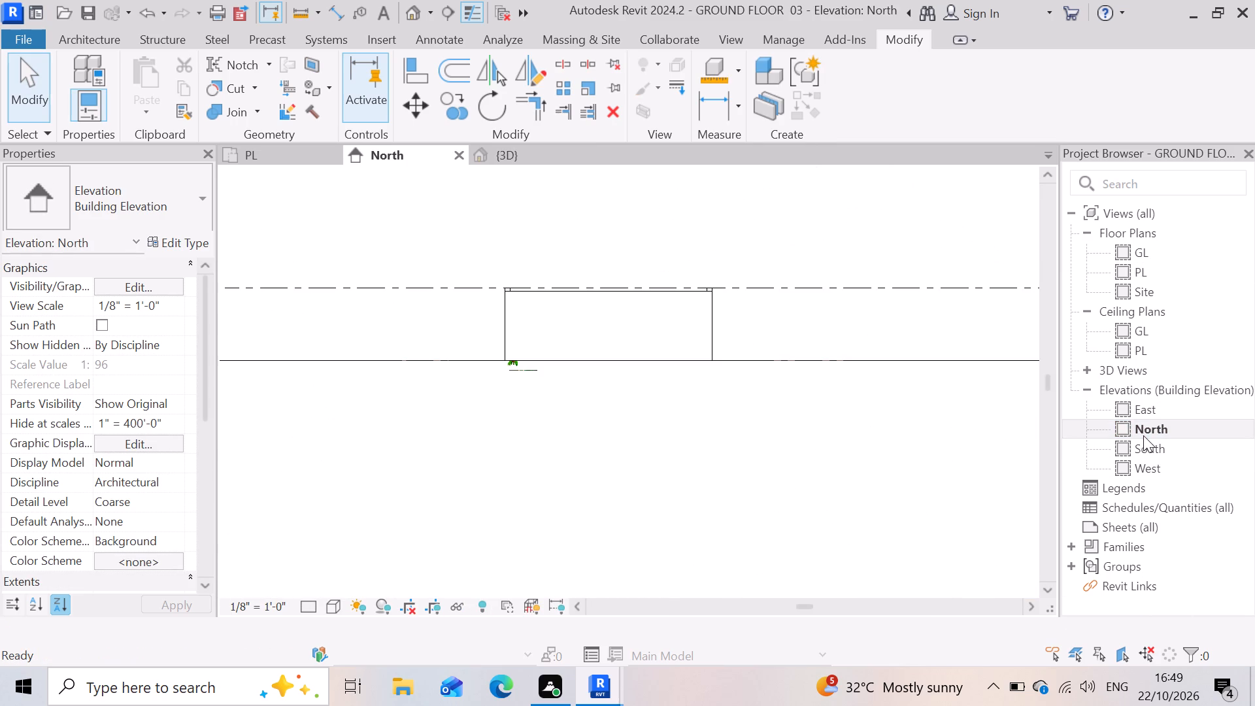
Examine the wall tops against the upper level line in the North elevation and check the front outer wall's constraints.
{"action": "scroll", "coordinate": [533, 311], "scroll_direction": "up", "scroll_amount": 3}
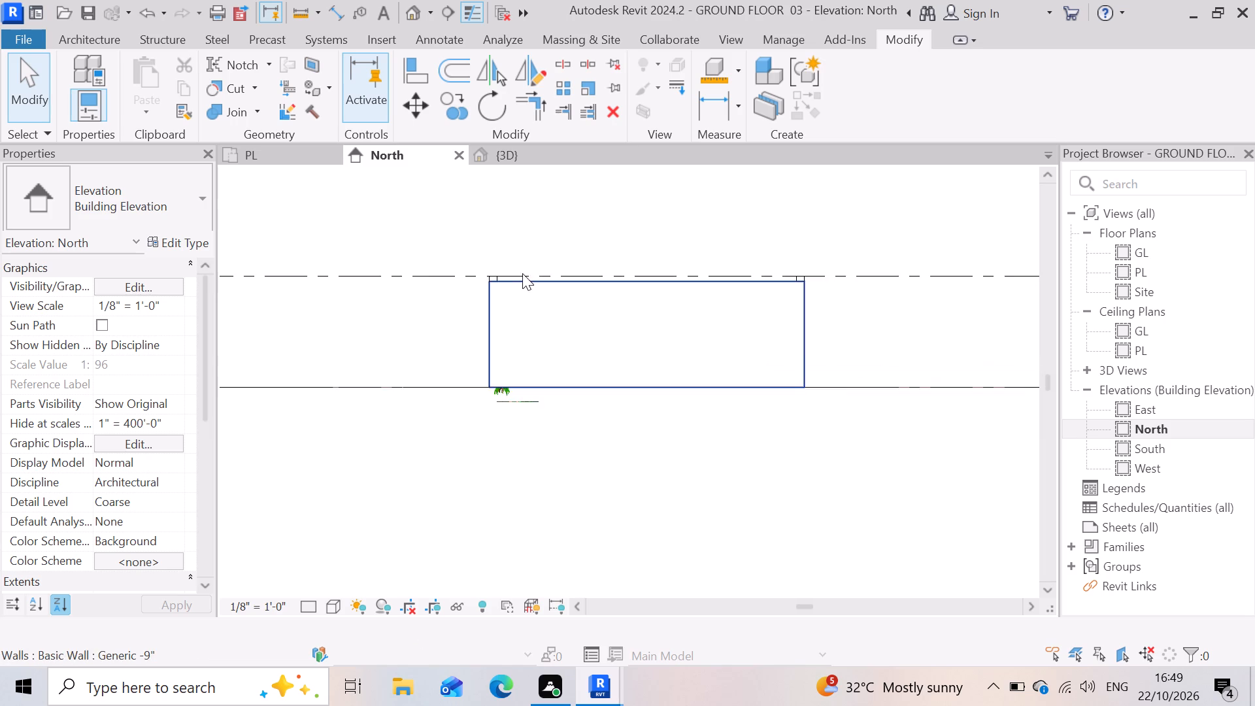
{"action": "scroll", "coordinate": [522, 273], "scroll_direction": "up", "scroll_amount": 10}
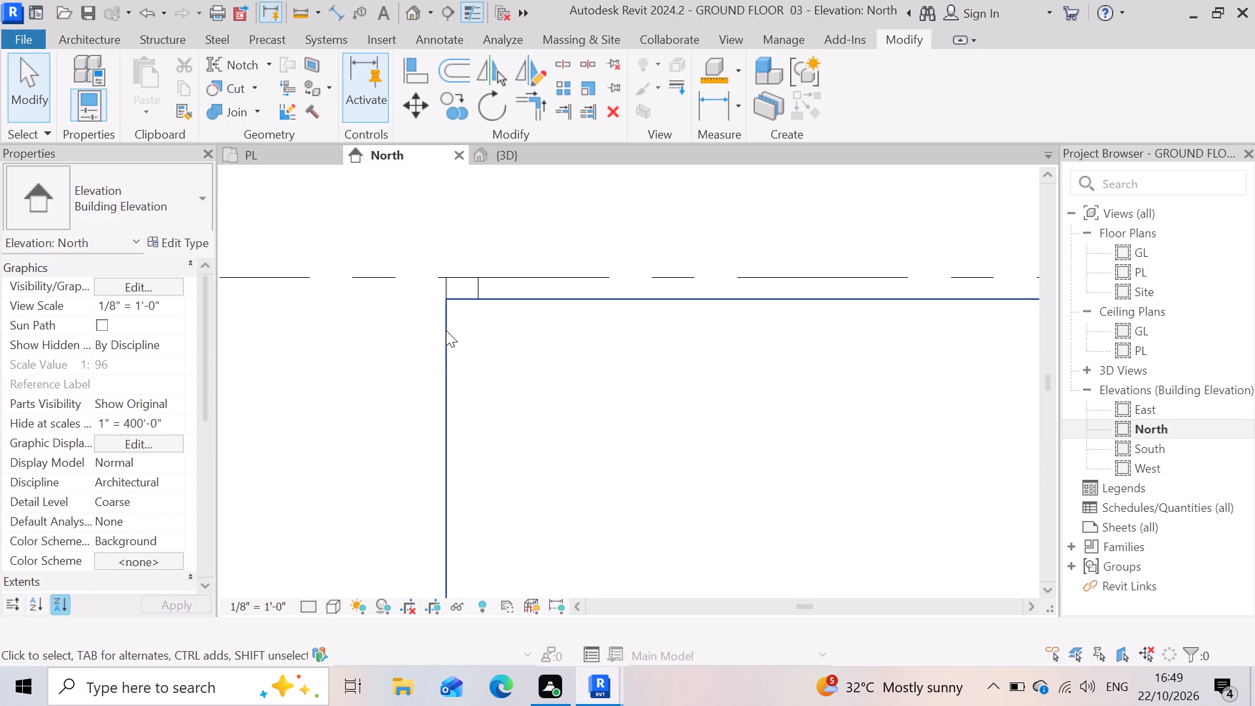
{"action": "scroll", "coordinate": [446, 330], "scroll_direction": "down", "scroll_amount": 14}
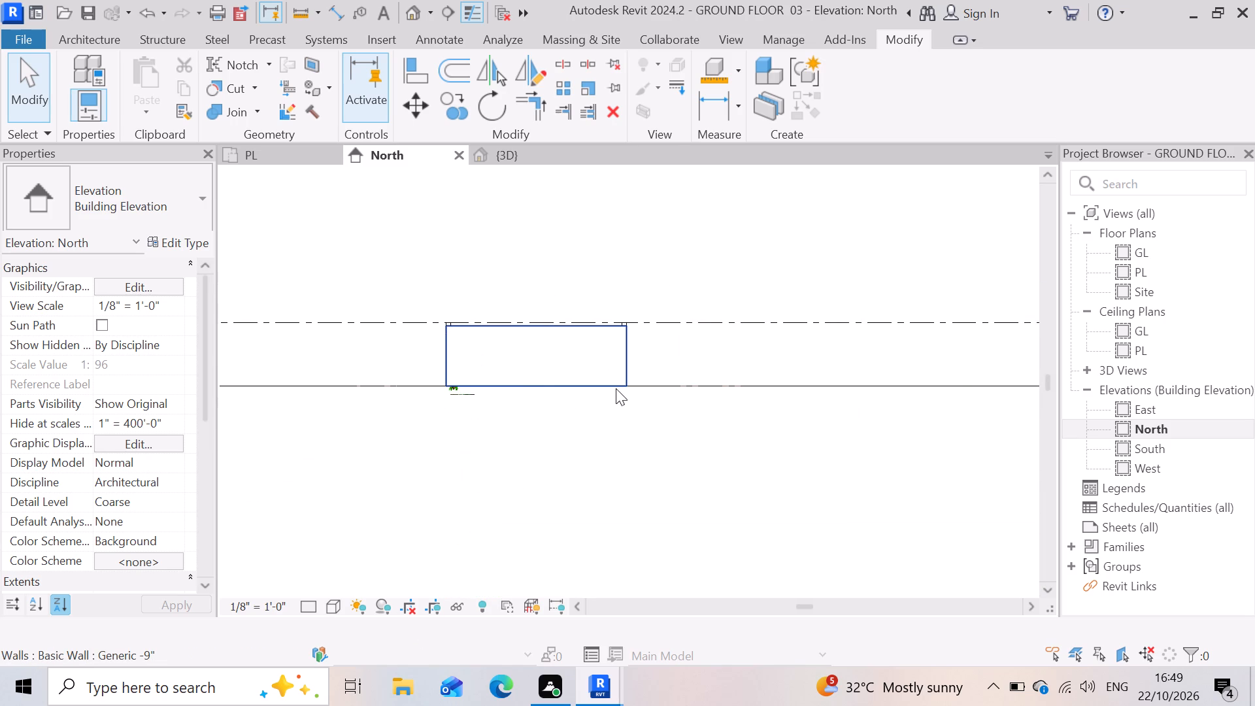
{"action": "scroll", "coordinate": [616, 387], "scroll_direction": "up", "scroll_amount": 3}
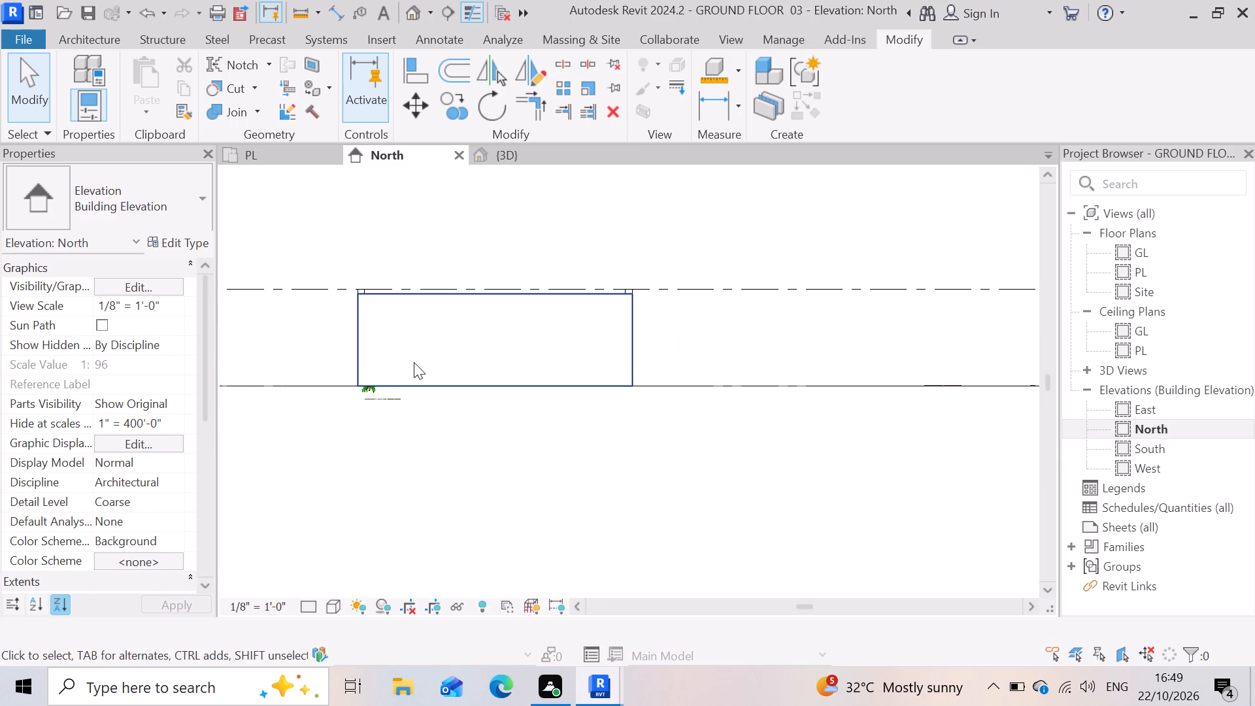
{"action": "left_click", "coordinate": [414, 362]}
Select the whole building in the North elevation, filter the selection to Walls only, and examine their constraints.
{"action": "left_click_drag", "start_coordinate": [728, 325], "coordinate": [638, 374]}
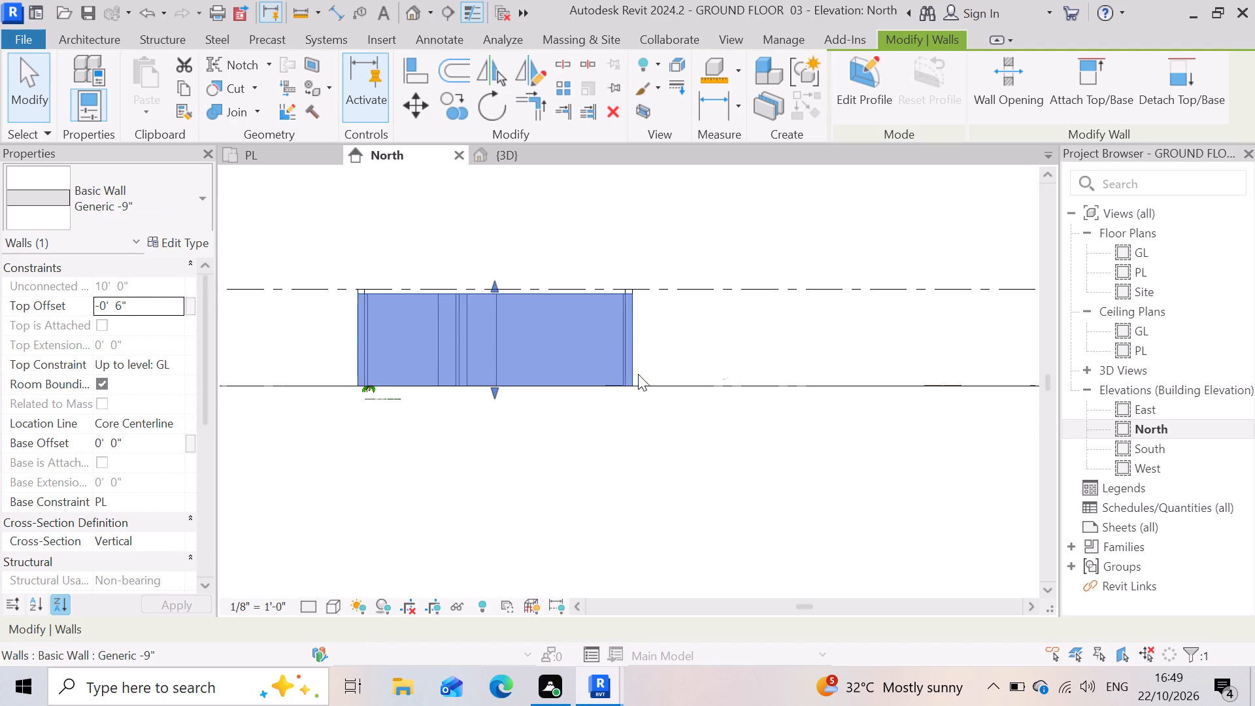
{"action": "left_click_drag", "start_coordinate": [638, 374], "coordinate": [195, 435]}
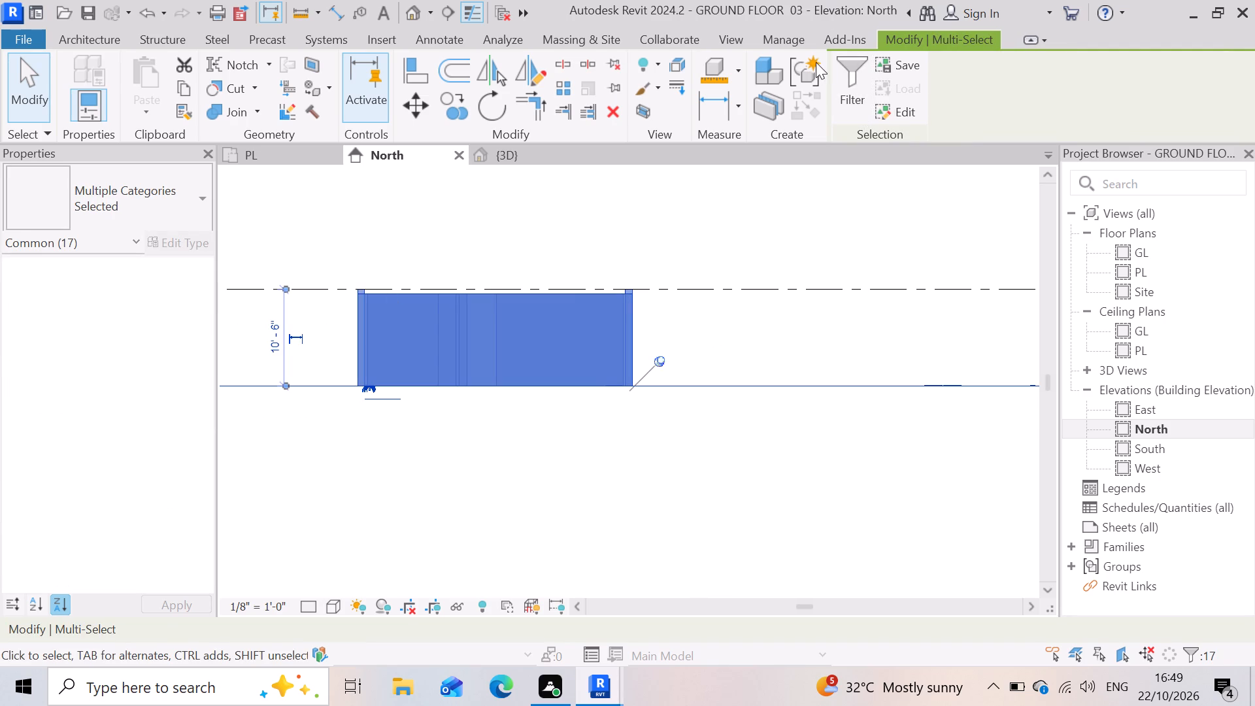
{"action": "left_click", "coordinate": [846, 65]}
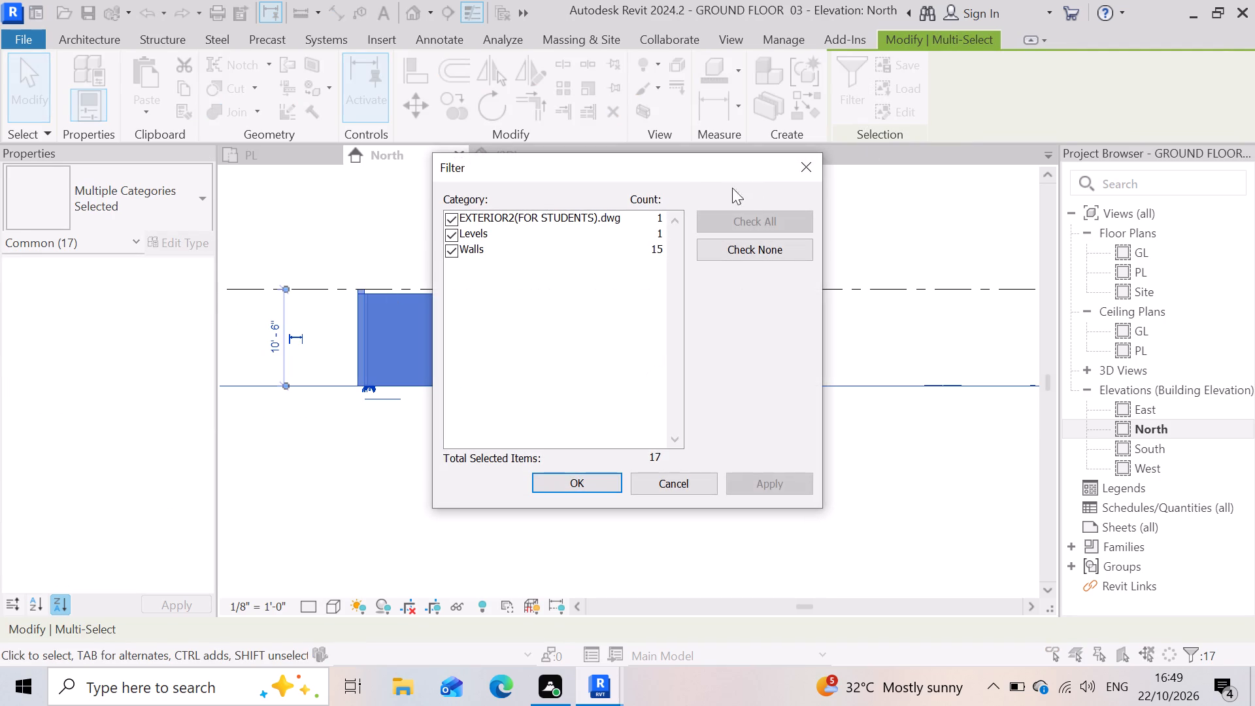
{"action": "left_click", "coordinate": [750, 247]}
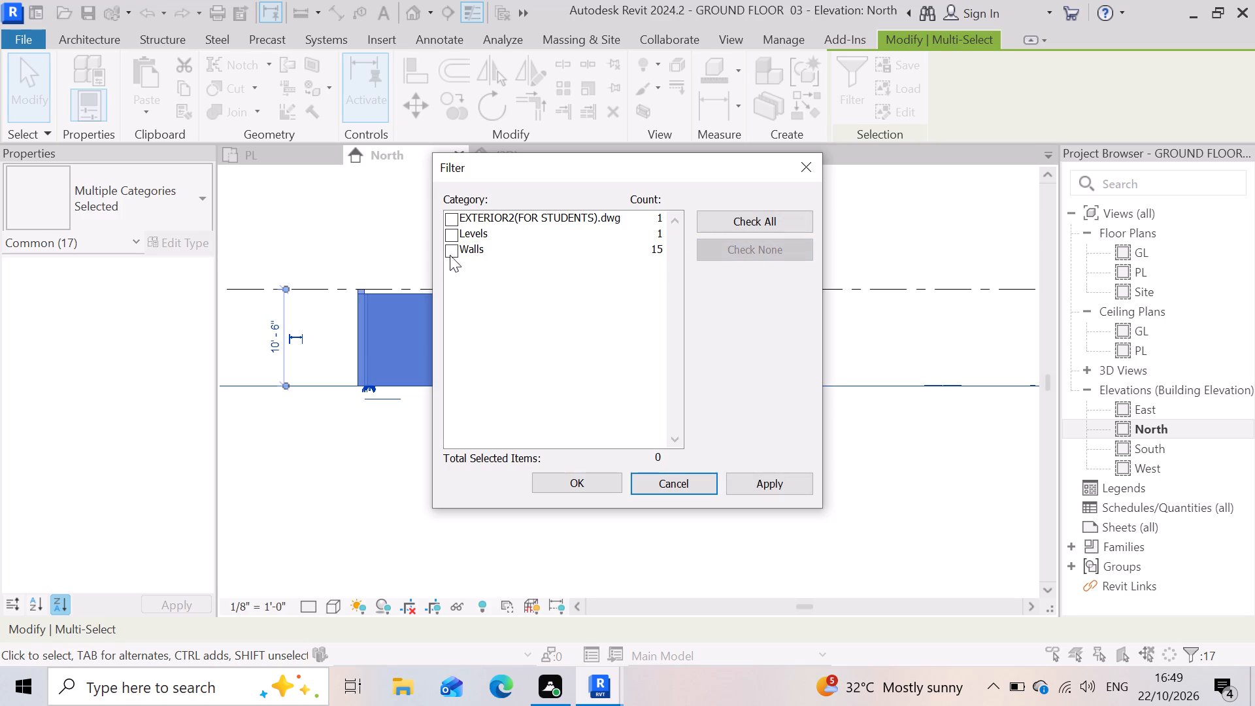
{"action": "left_click", "coordinate": [453, 250]}
{"action": "left_click", "coordinate": [763, 481]}
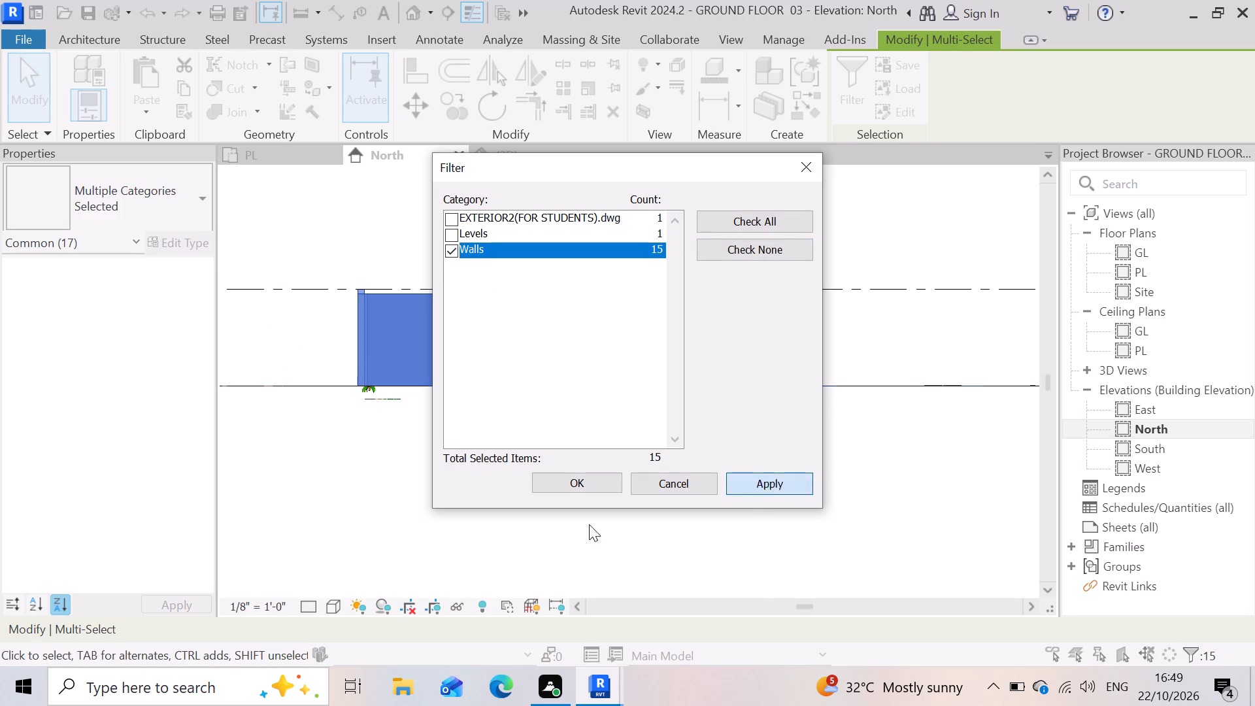
{"action": "left_click", "coordinate": [572, 490]}
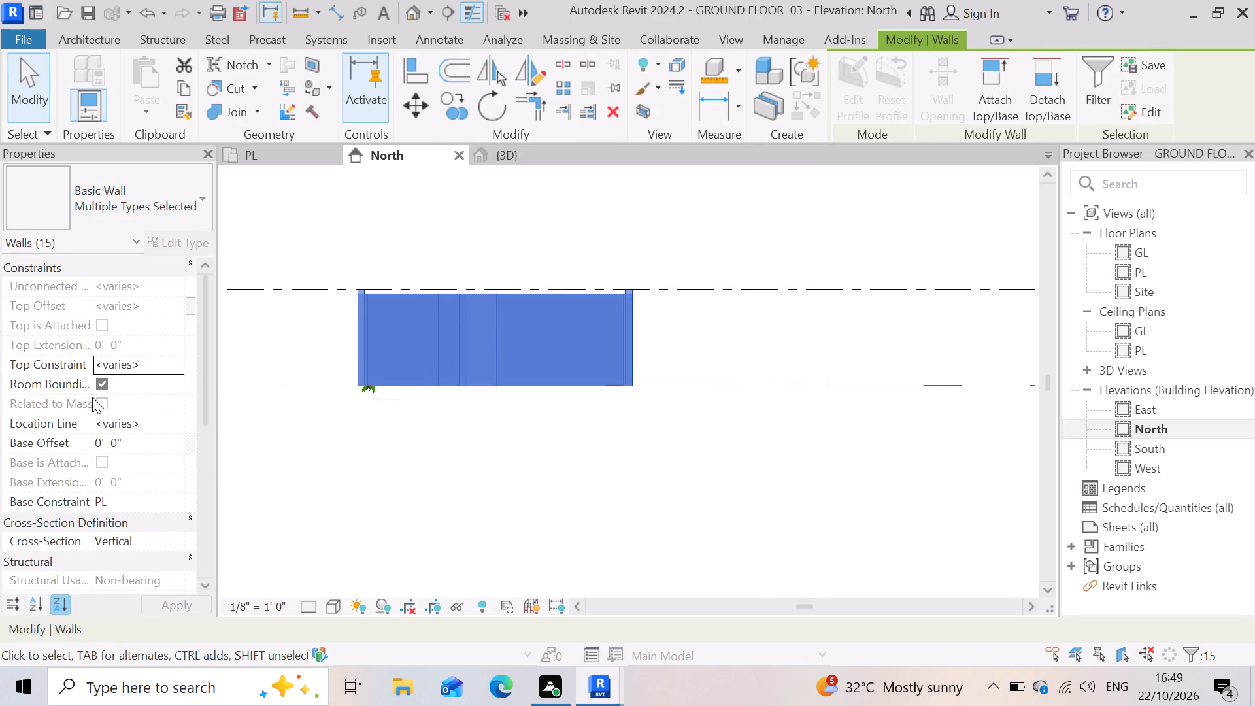
{"action": "scroll", "coordinate": [454, 357], "scroll_direction": "up", "scroll_amount": 3}
{"action": "scroll", "coordinate": [452, 360], "scroll_direction": "down", "scroll_amount": 3}
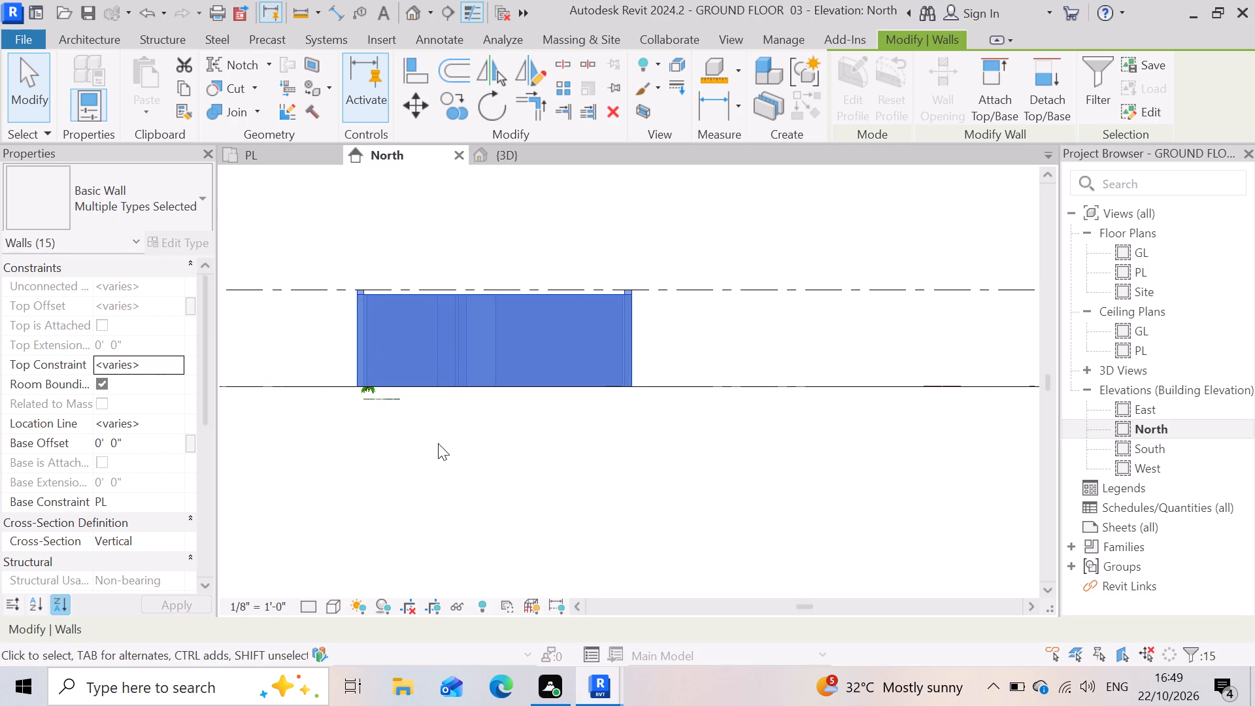
{"action": "scroll", "coordinate": [458, 393], "scroll_direction": "up", "scroll_amount": 3}
{"action": "scroll", "coordinate": [473, 337], "scroll_direction": "up", "scroll_amount": 4}
{"action": "scroll", "coordinate": [478, 274], "scroll_direction": "up", "scroll_amount": 1}
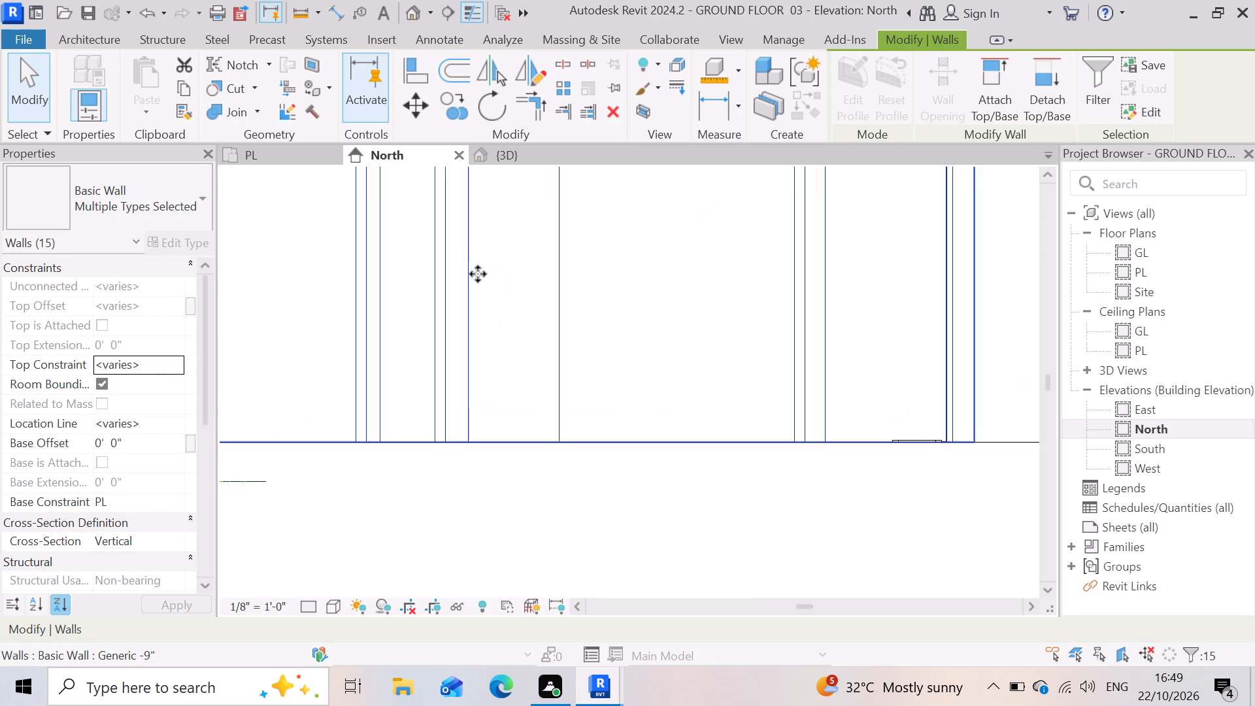
{"action": "scroll", "coordinate": [478, 274], "scroll_direction": "up", "scroll_amount": 2}
{"action": "scroll", "coordinate": [658, 363], "scroll_direction": "down", "scroll_amount": 12}
{"action": "left_click", "coordinate": [670, 428]}
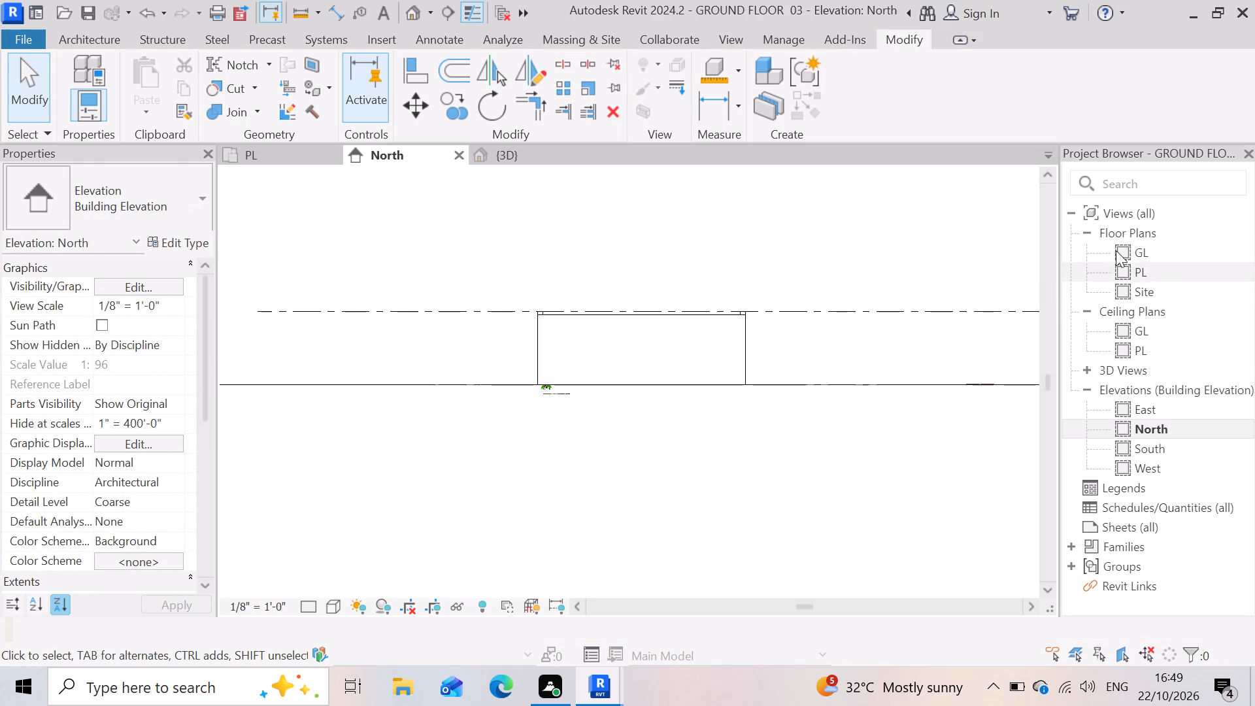
Open the PL floor plan and examine the first floor plan's bedrooms, staircase, sit out and door positions.
{"action": "double_click", "coordinate": [1145, 271]}
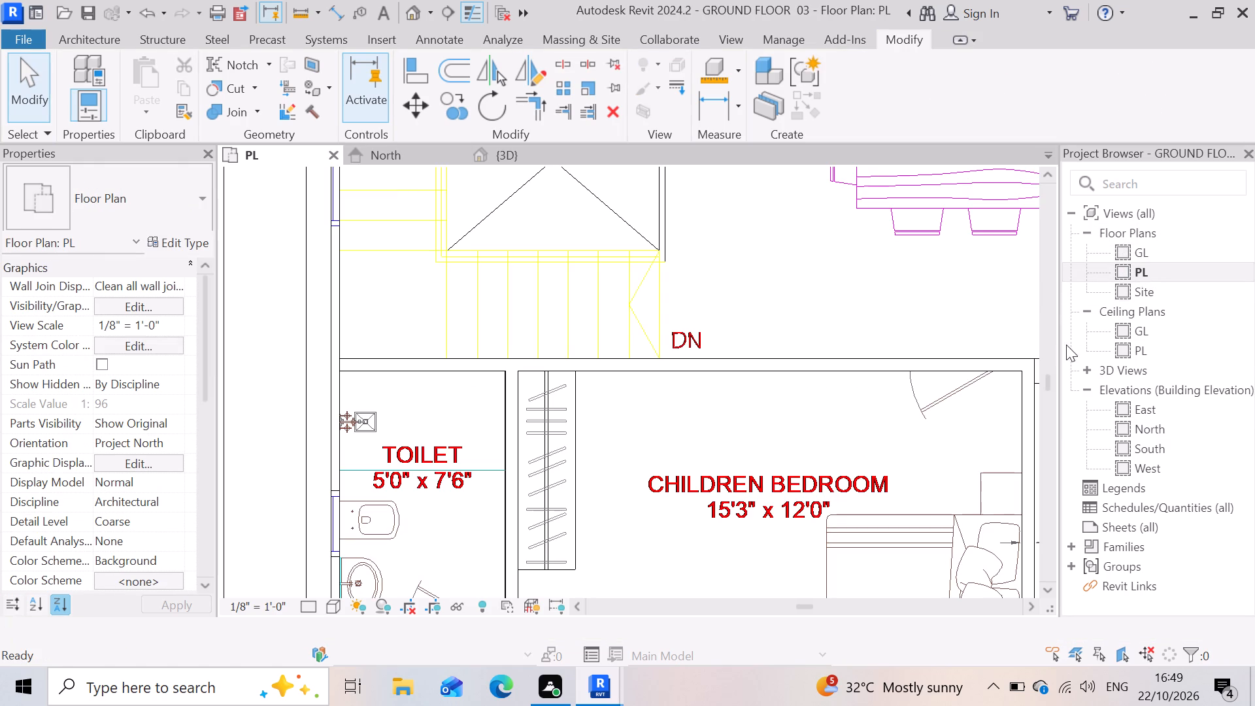
{"action": "scroll", "coordinate": [363, 348], "scroll_direction": "down", "scroll_amount": 15}
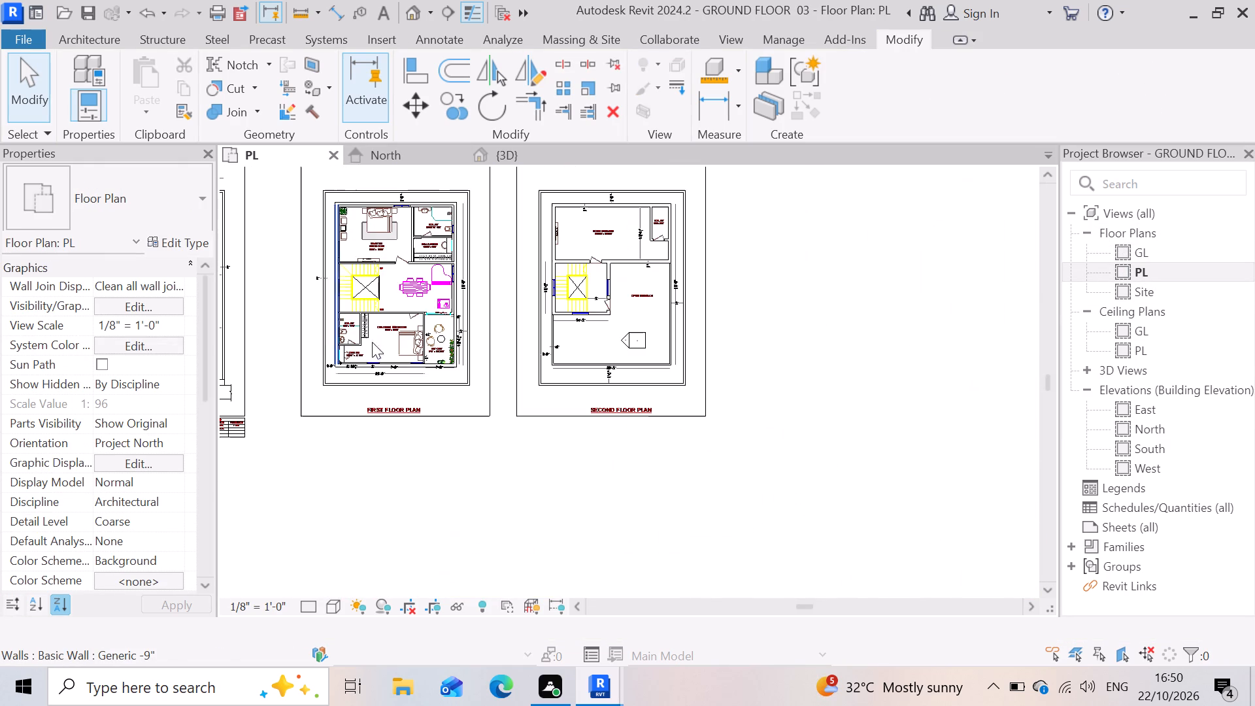
{"action": "scroll", "coordinate": [358, 354], "scroll_direction": "up", "scroll_amount": 14}
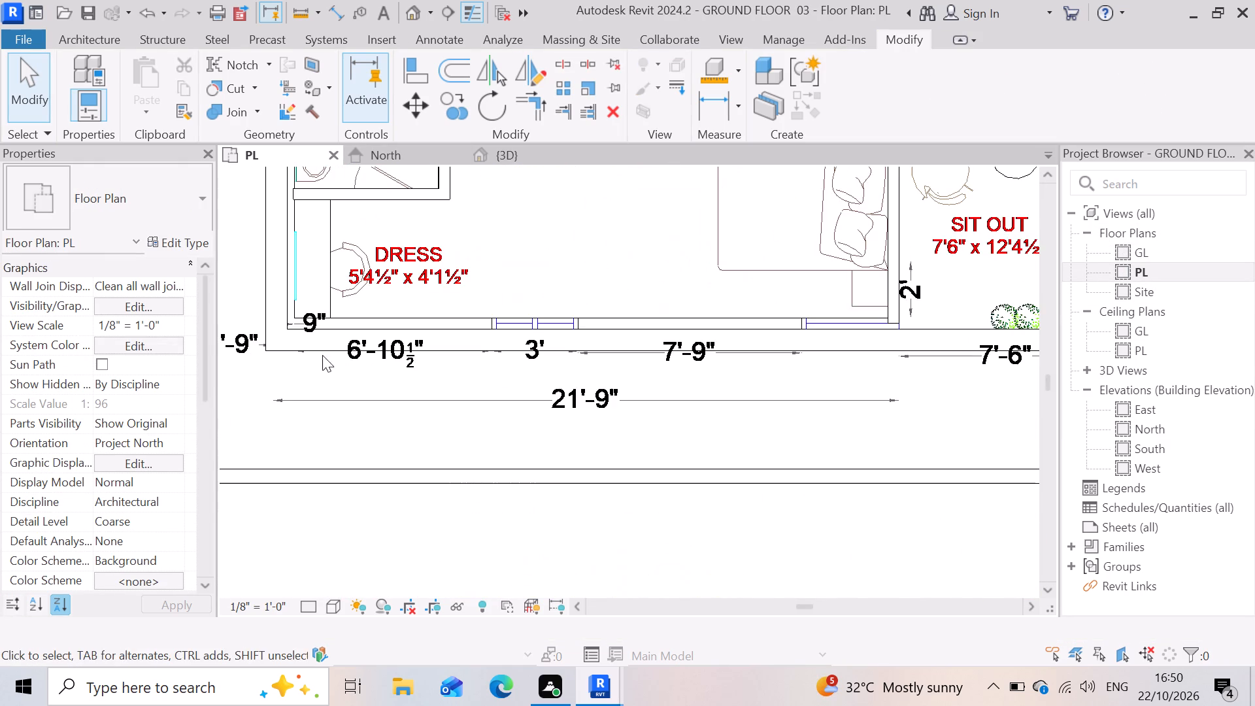
{"action": "scroll", "coordinate": [303, 339], "scroll_direction": "up", "scroll_amount": 4}
{"action": "scroll", "coordinate": [254, 325], "scroll_direction": "down", "scroll_amount": 6}
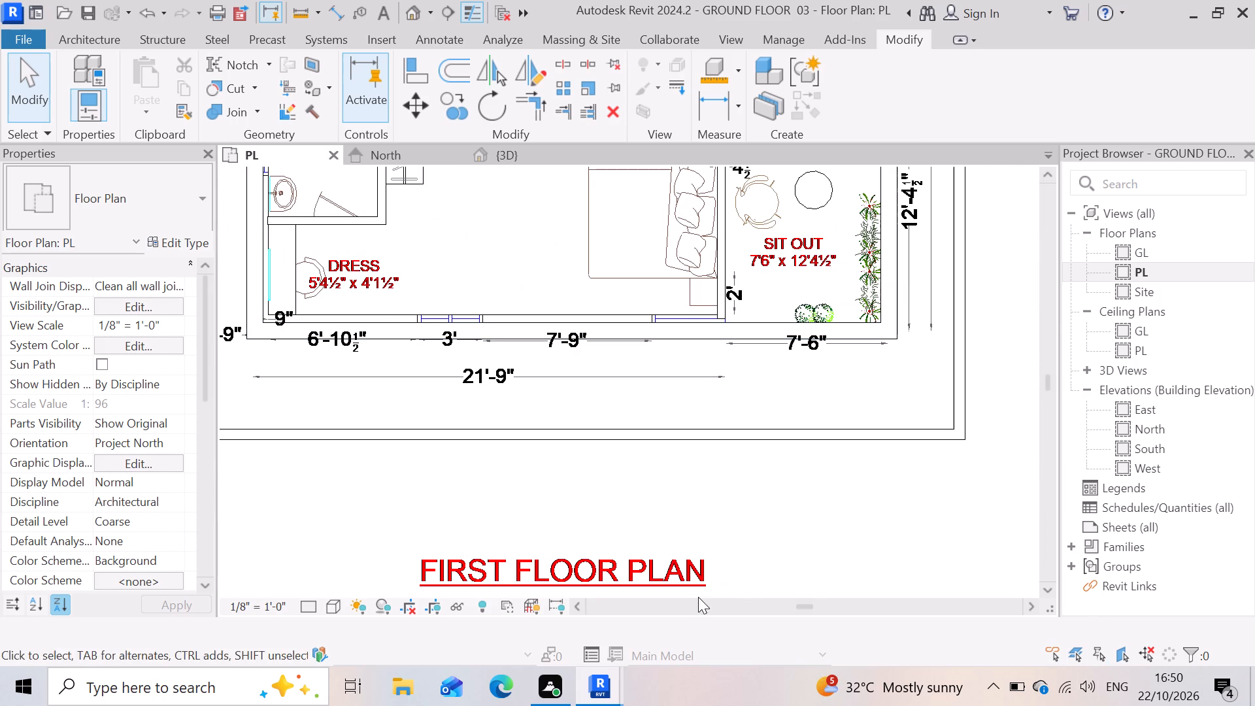
{"action": "scroll", "coordinate": [773, 533], "scroll_direction": "down", "scroll_amount": 5}
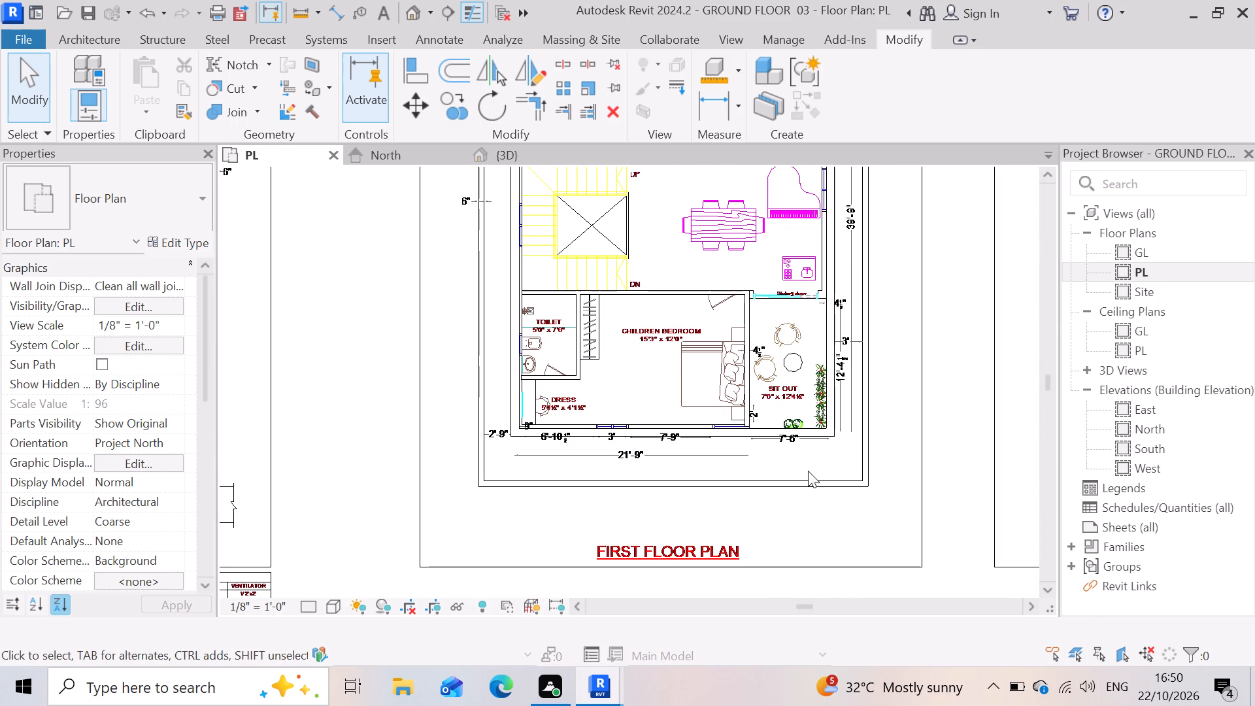
{"action": "scroll", "coordinate": [544, 293], "scroll_direction": "up", "scroll_amount": 2}
{"action": "scroll", "coordinate": [739, 359], "scroll_direction": "down", "scroll_amount": 3}
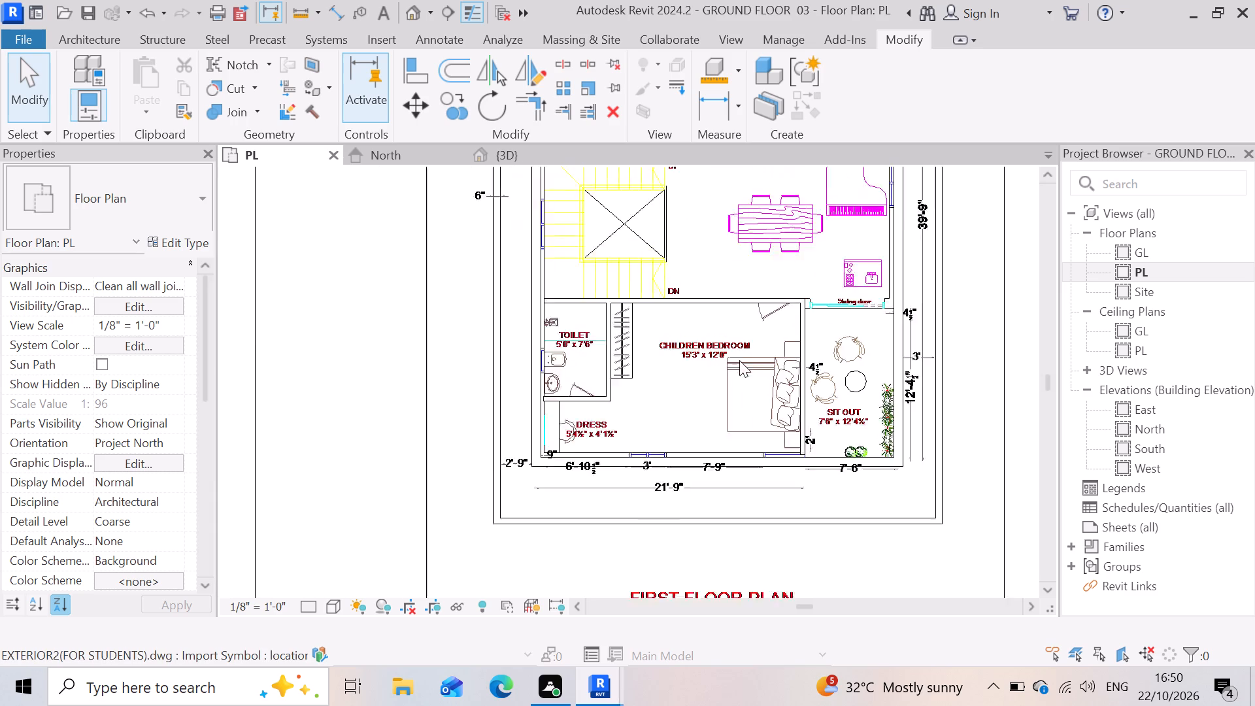
{"action": "scroll", "coordinate": [663, 160], "scroll_direction": "up", "scroll_amount": 3}
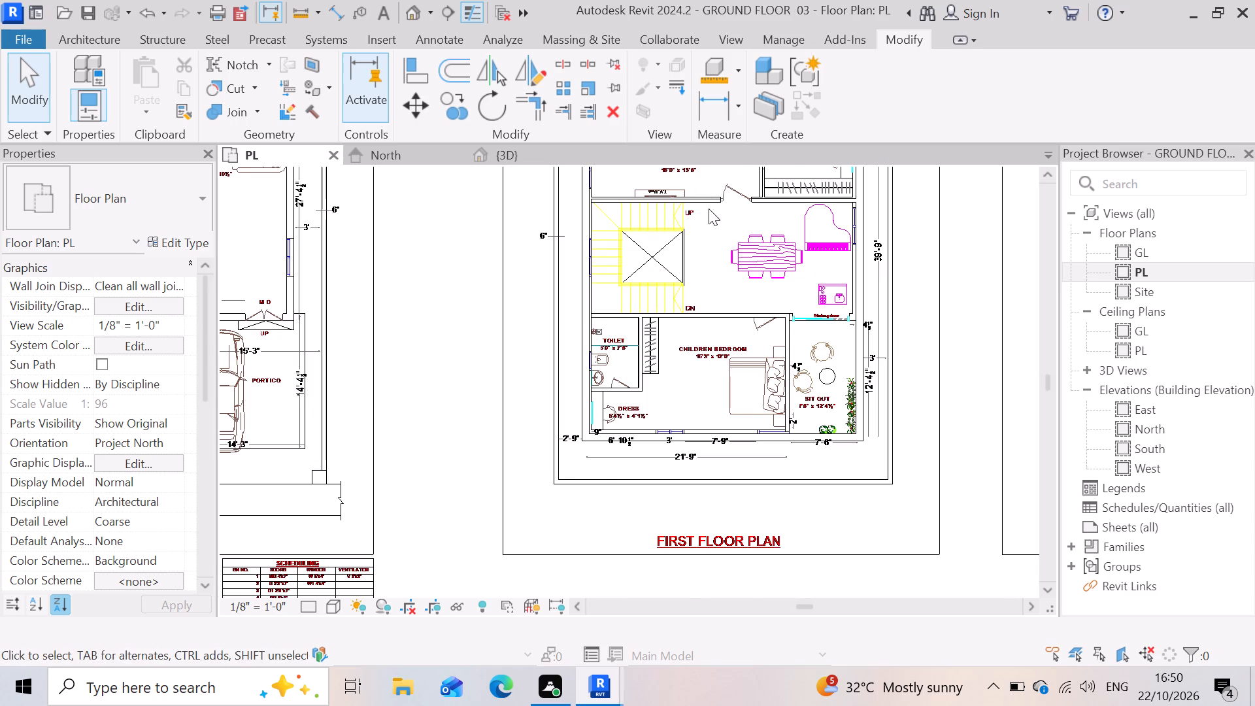
{"action": "scroll", "coordinate": [709, 209], "scroll_direction": "up", "scroll_amount": 7}
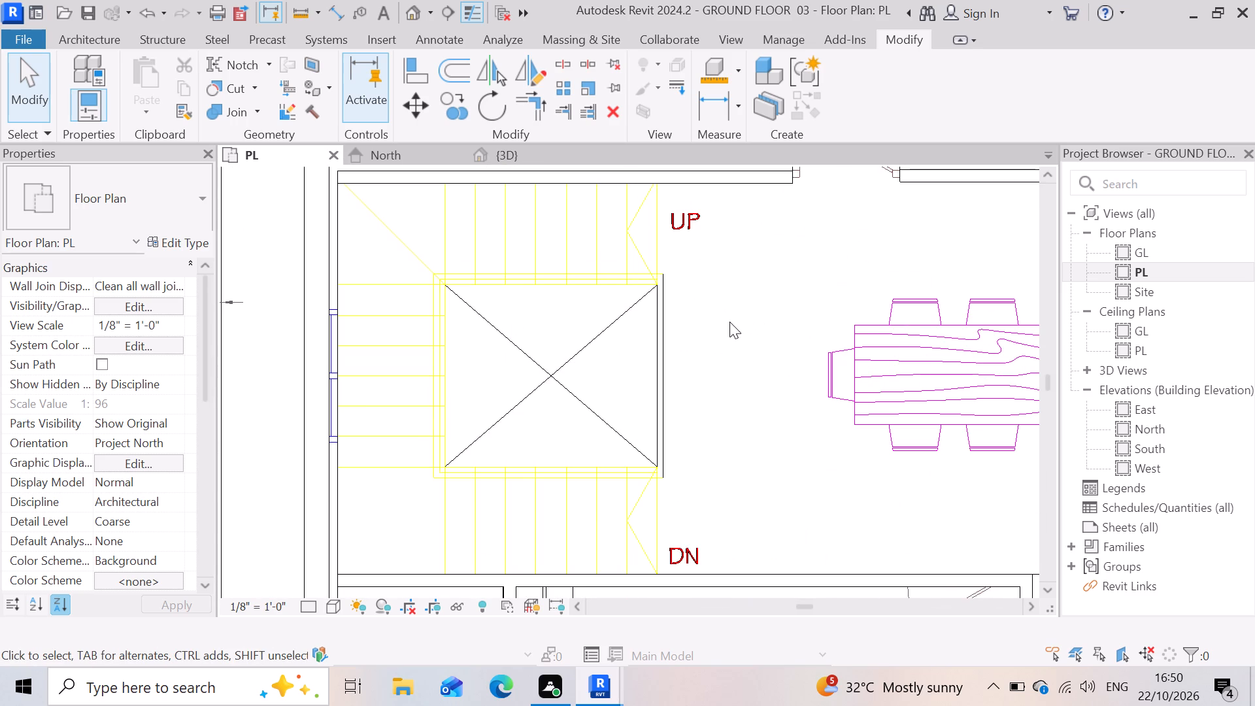
{"action": "scroll", "coordinate": [724, 319], "scroll_direction": "down", "scroll_amount": 9}
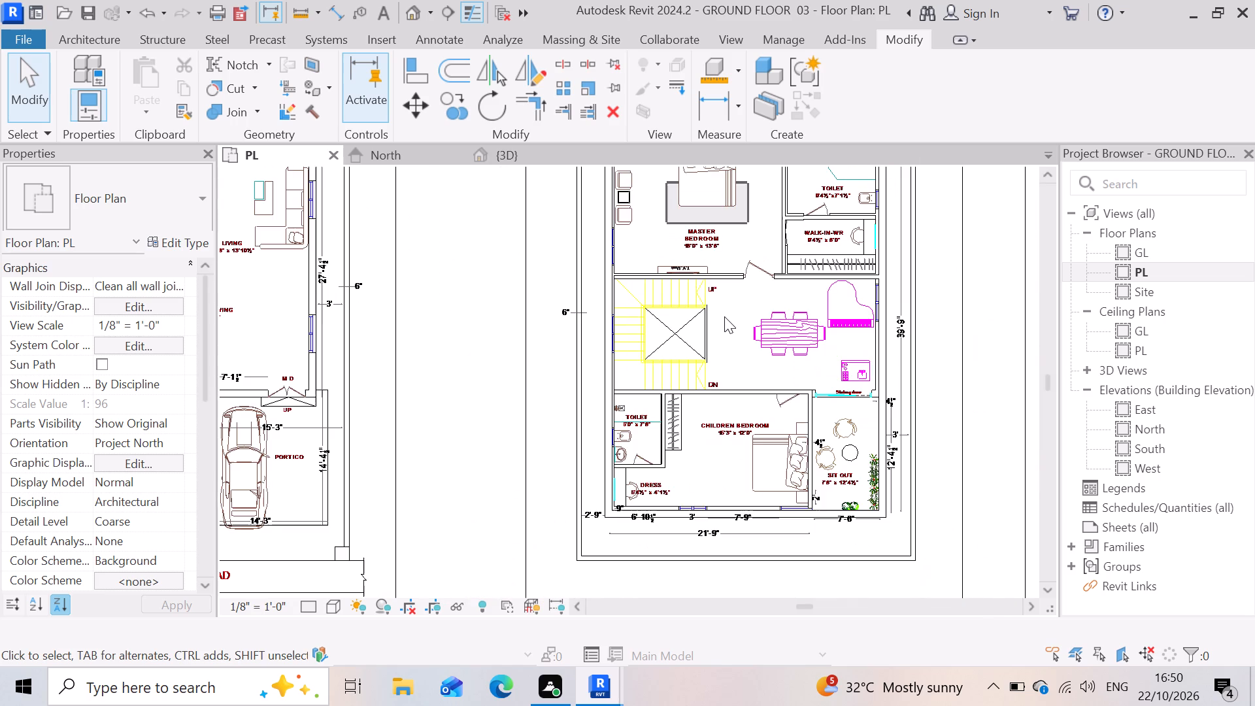
{"action": "scroll", "coordinate": [717, 297], "scroll_direction": "down", "scroll_amount": 3}
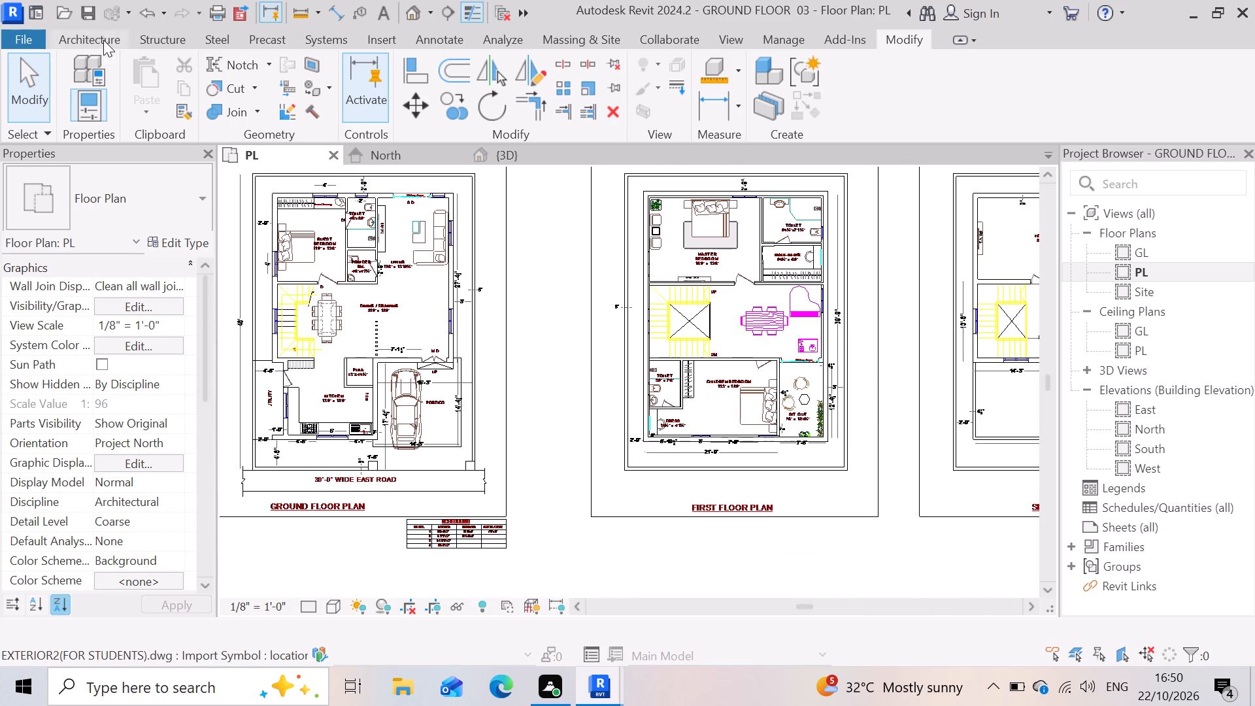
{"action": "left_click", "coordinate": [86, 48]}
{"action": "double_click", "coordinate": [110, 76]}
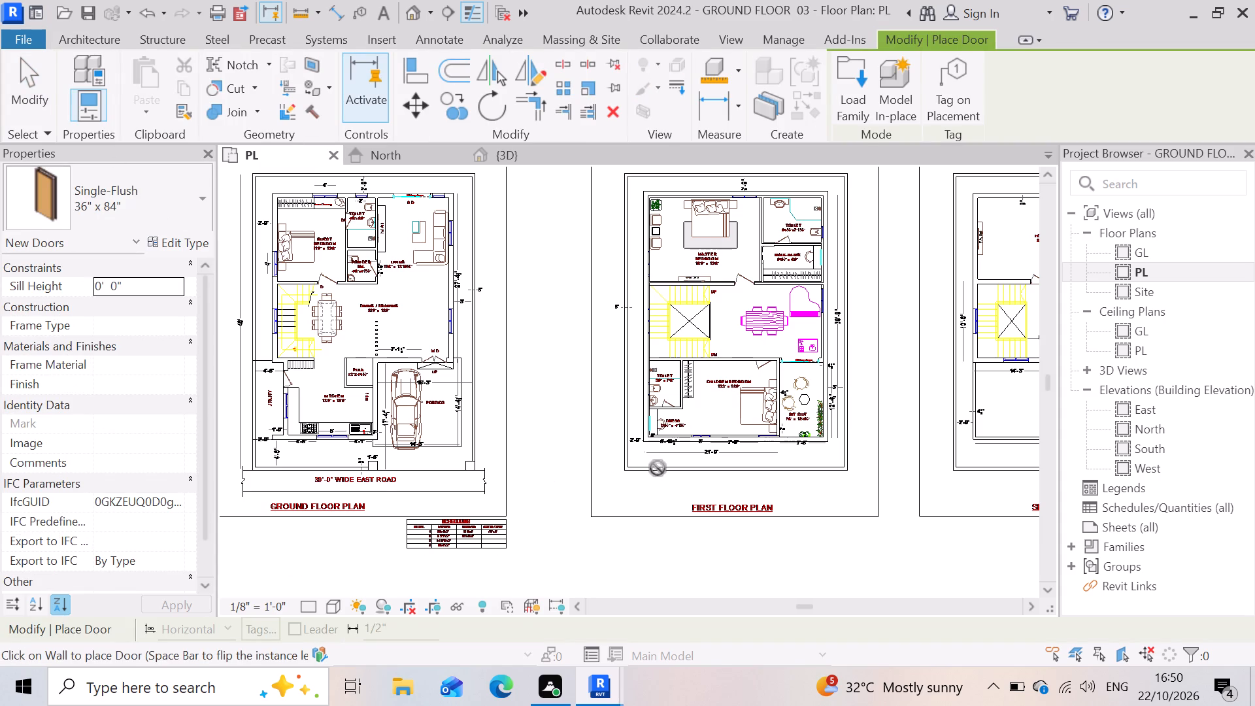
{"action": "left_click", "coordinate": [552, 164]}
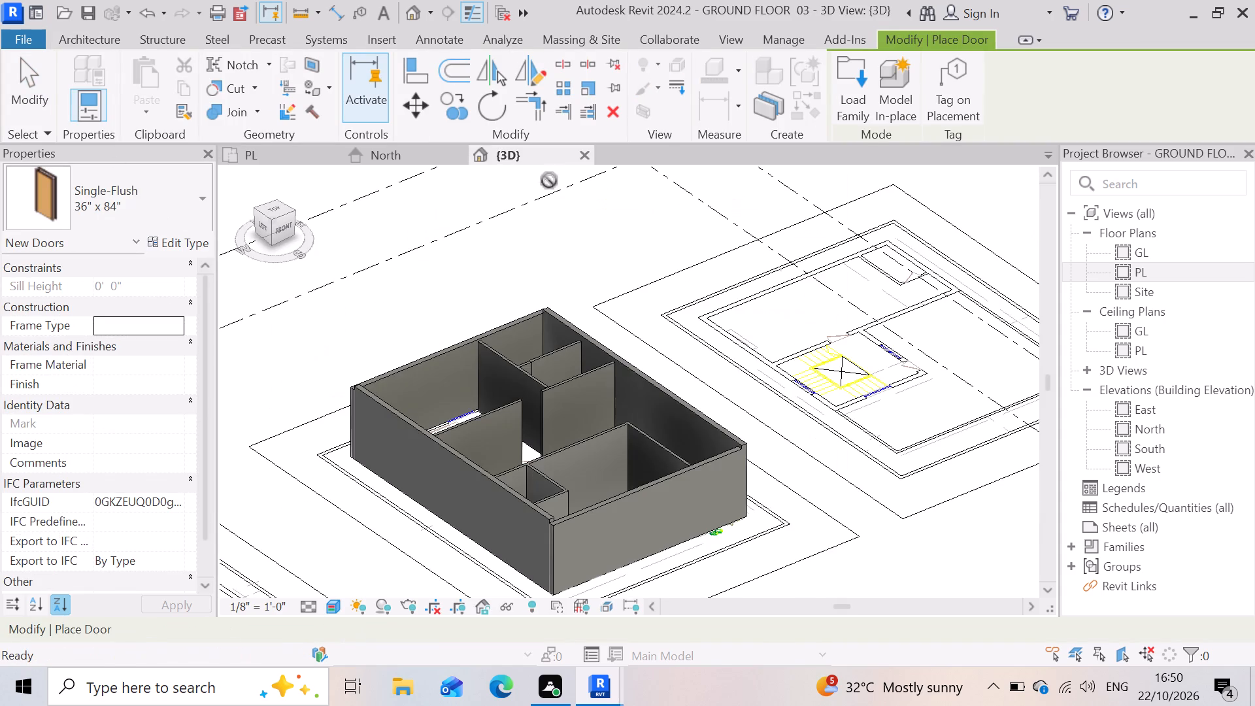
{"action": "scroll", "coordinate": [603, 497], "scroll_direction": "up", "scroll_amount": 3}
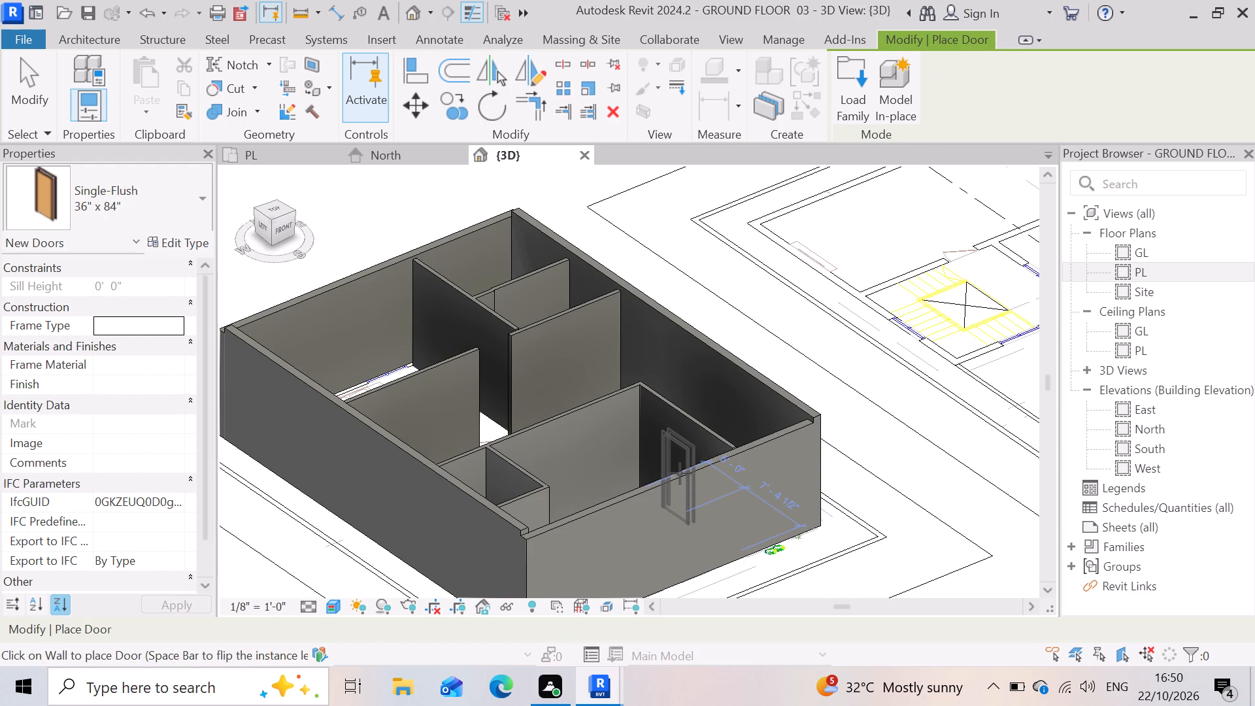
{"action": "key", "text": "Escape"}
Examine the interior walls, the outer wall faces and the front outer wall corner in the 3D view.
{"action": "scroll", "coordinate": [441, 418], "scroll_direction": "up", "scroll_amount": 4}
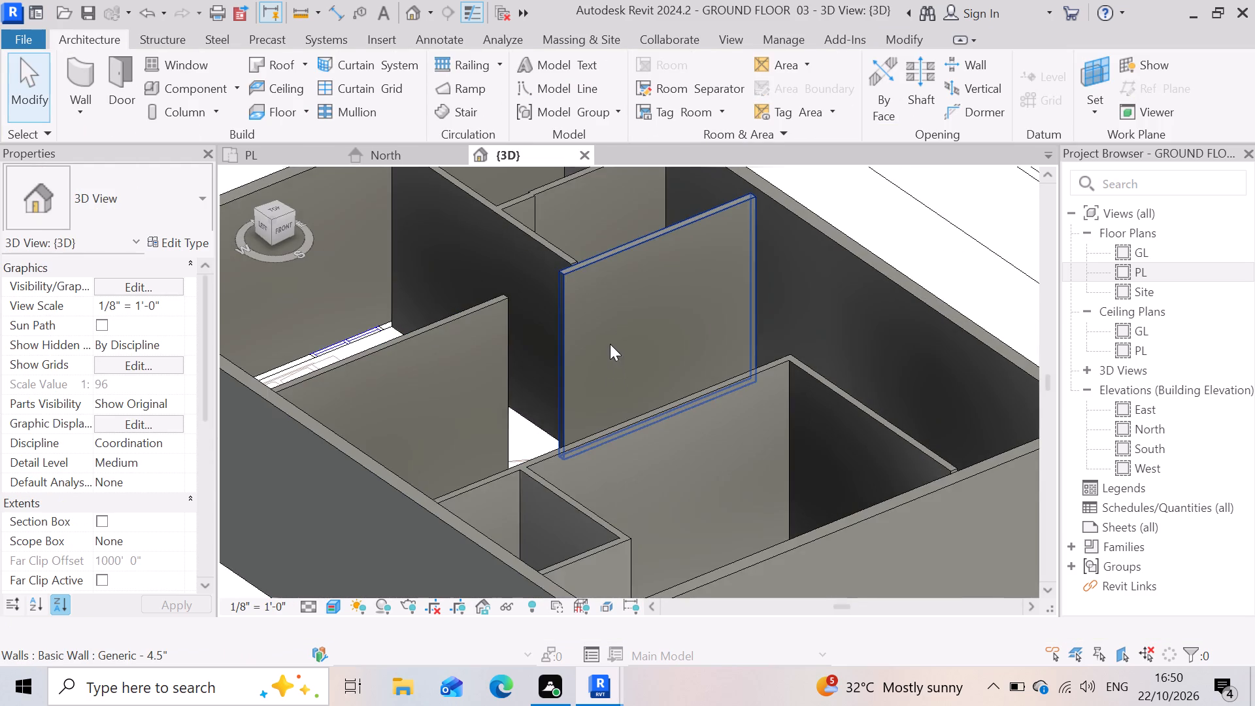
{"action": "scroll", "coordinate": [610, 344], "scroll_direction": "up", "scroll_amount": 3}
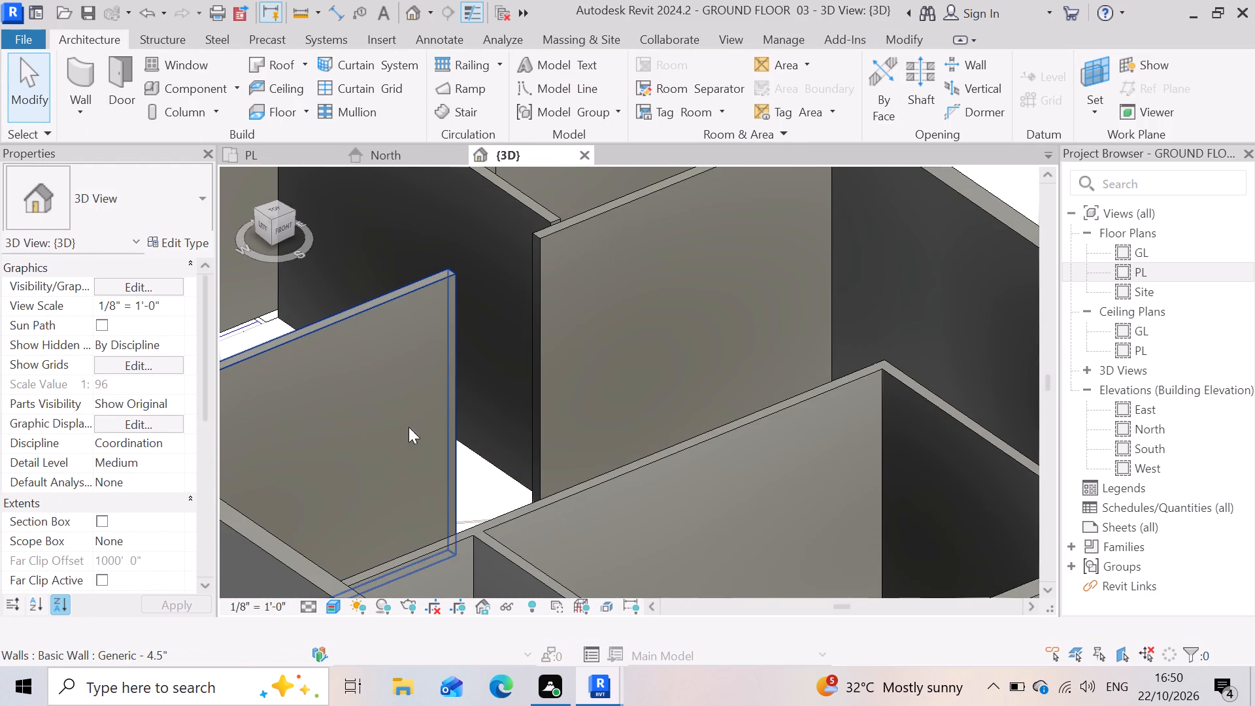
{"action": "scroll", "coordinate": [639, 378], "scroll_direction": "down", "scroll_amount": 4}
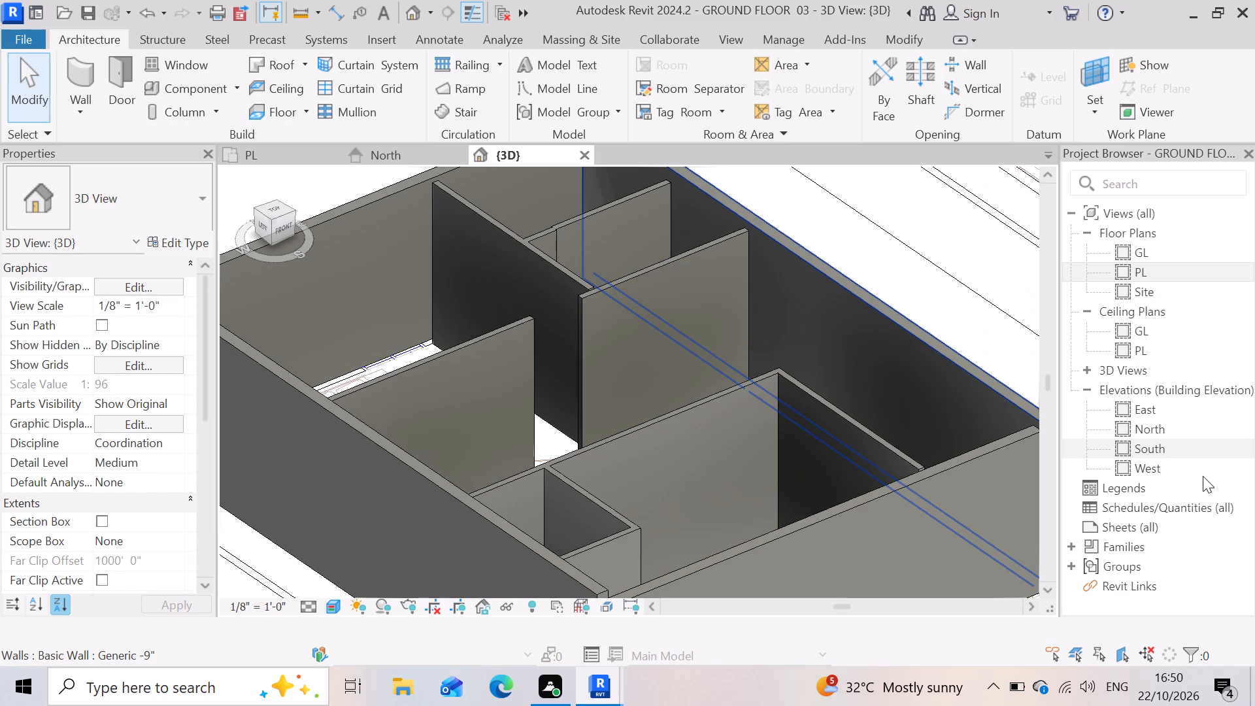
{"action": "scroll", "coordinate": [447, 447], "scroll_direction": "up", "scroll_amount": 1}
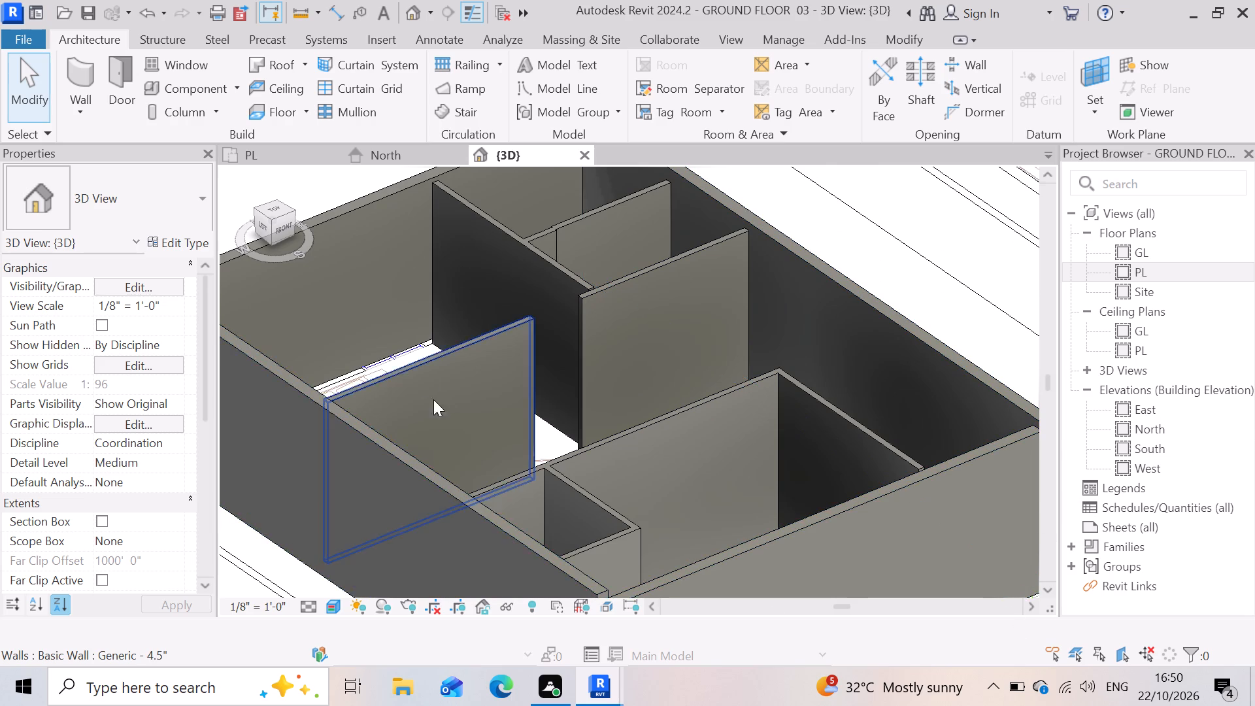
{"action": "scroll", "coordinate": [433, 399], "scroll_direction": "up", "scroll_amount": 2}
{"action": "scroll", "coordinate": [340, 337], "scroll_direction": "up", "scroll_amount": 11}
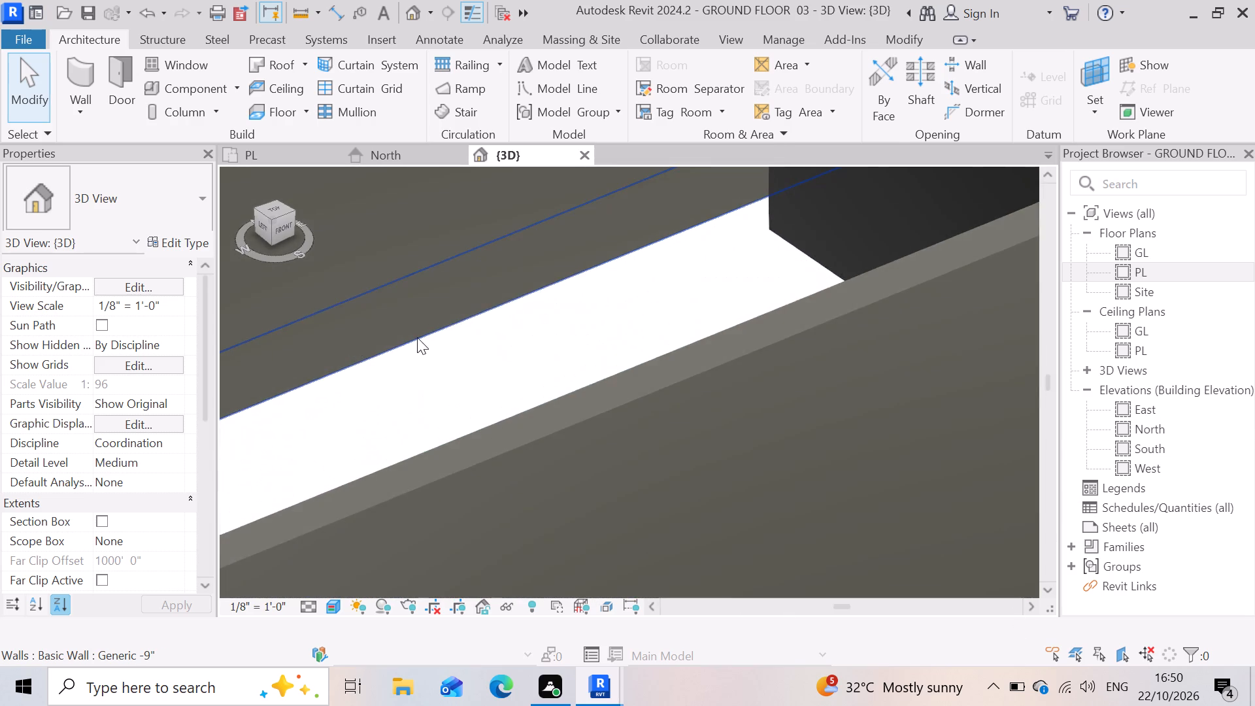
{"action": "scroll", "coordinate": [417, 337], "scroll_direction": "down", "scroll_amount": 20}
{"action": "scroll", "coordinate": [417, 337], "scroll_direction": "down", "scroll_amount": 2}
{"action": "scroll", "coordinate": [609, 464], "scroll_direction": "up", "scroll_amount": 2}
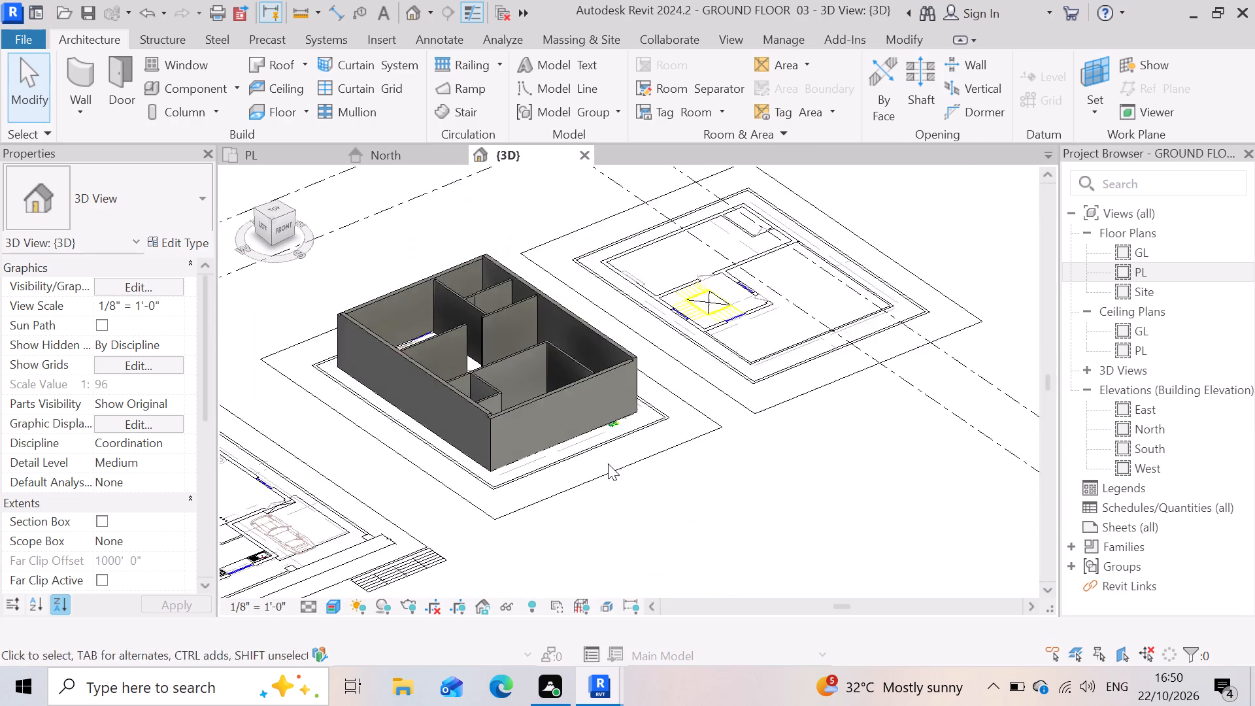
{"action": "scroll", "coordinate": [608, 463], "scroll_direction": "up", "scroll_amount": 5}
{"action": "scroll", "coordinate": [423, 380], "scroll_direction": "up", "scroll_amount": 4}
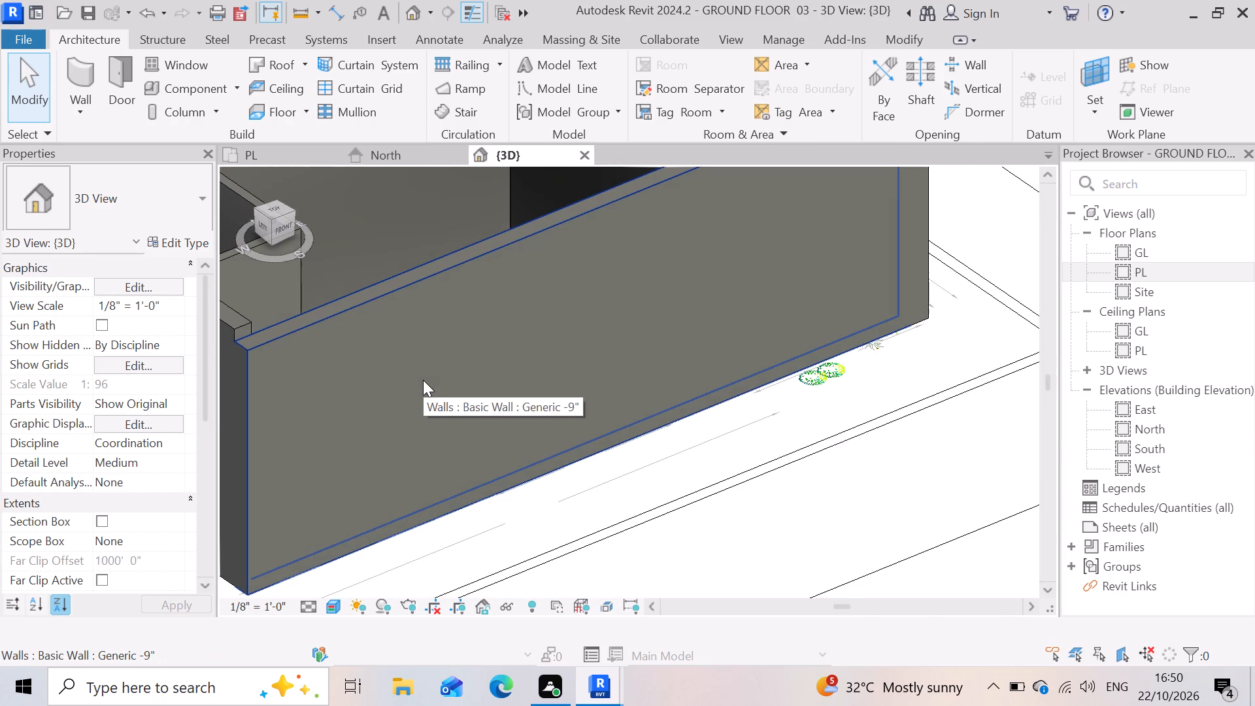
{"action": "scroll", "coordinate": [480, 367], "scroll_direction": "down", "scroll_amount": 4}
{"action": "scroll", "coordinate": [340, 341], "scroll_direction": "up", "scroll_amount": 6}
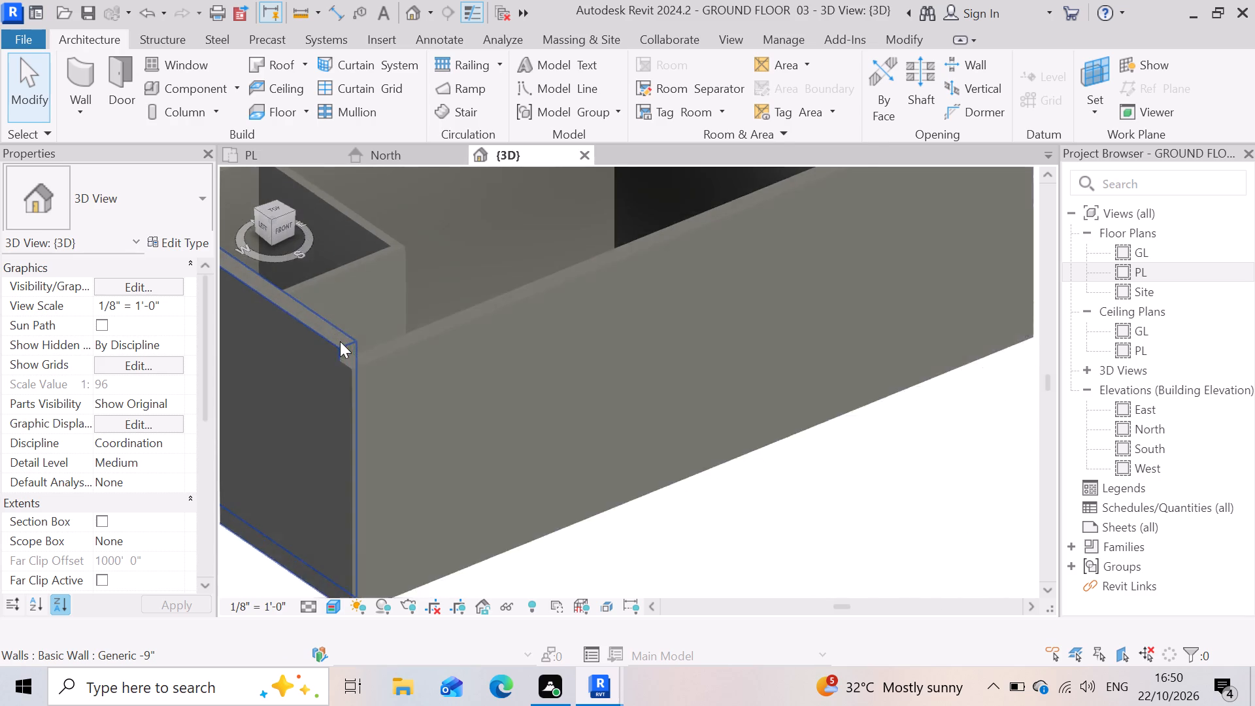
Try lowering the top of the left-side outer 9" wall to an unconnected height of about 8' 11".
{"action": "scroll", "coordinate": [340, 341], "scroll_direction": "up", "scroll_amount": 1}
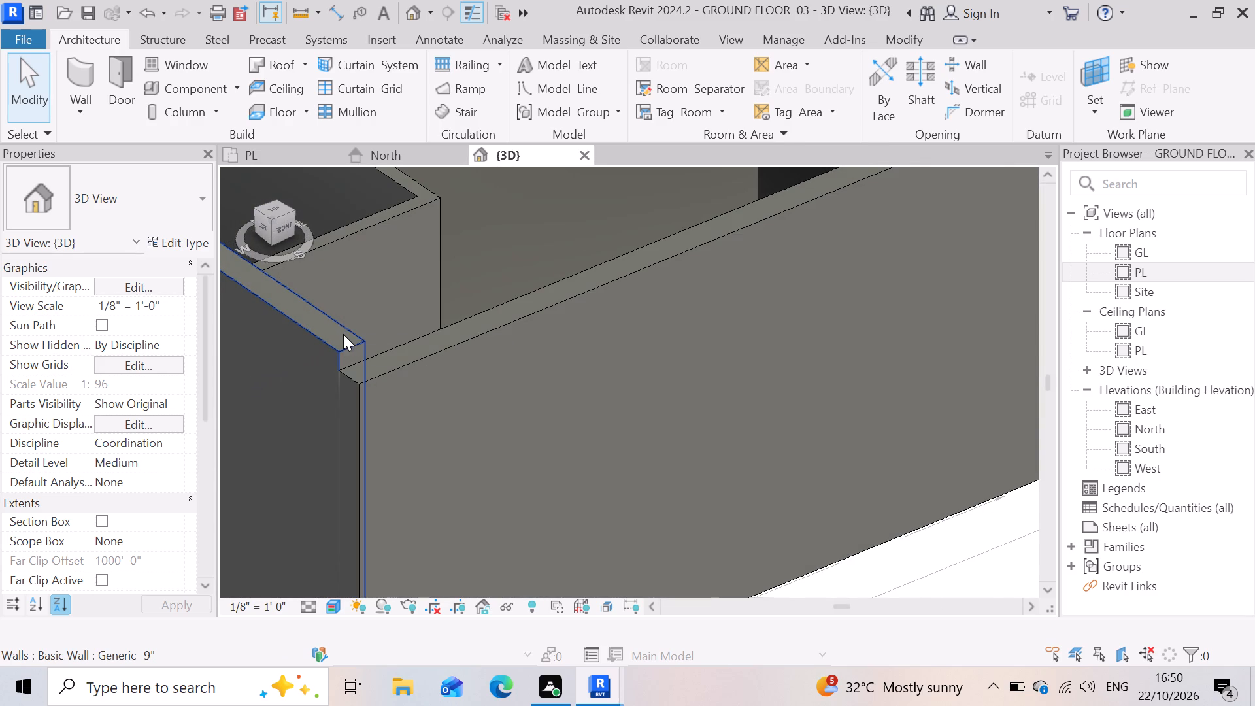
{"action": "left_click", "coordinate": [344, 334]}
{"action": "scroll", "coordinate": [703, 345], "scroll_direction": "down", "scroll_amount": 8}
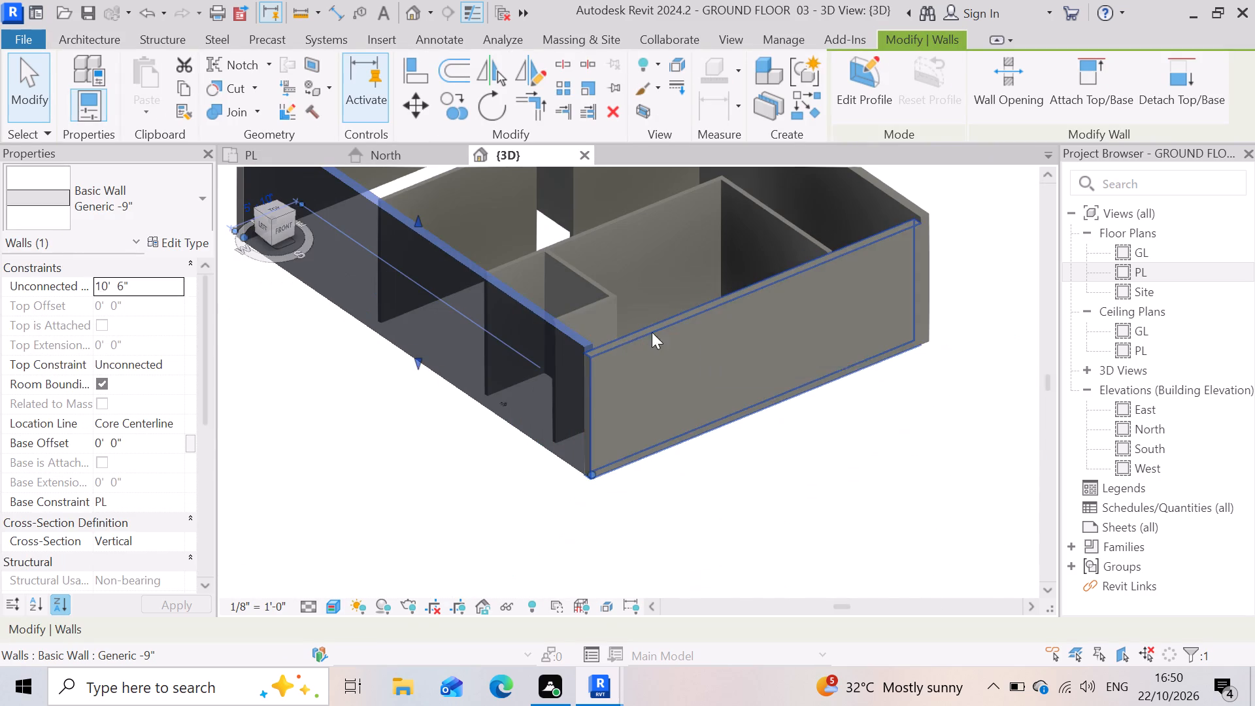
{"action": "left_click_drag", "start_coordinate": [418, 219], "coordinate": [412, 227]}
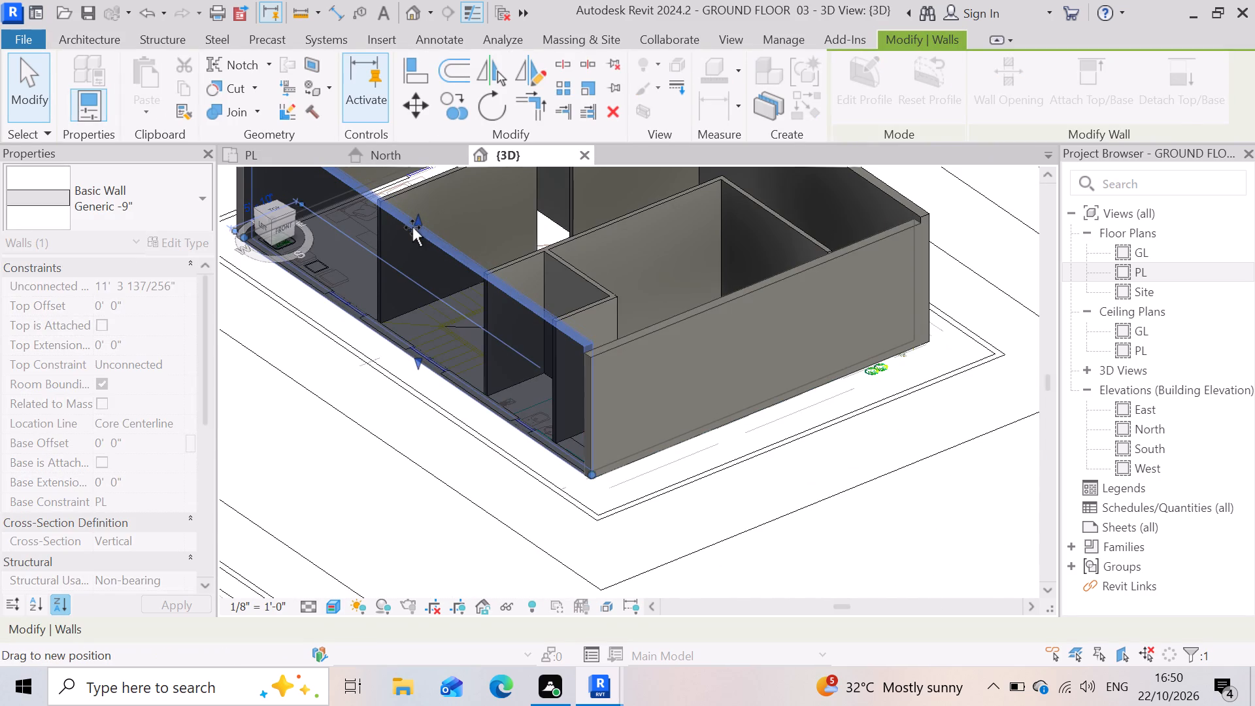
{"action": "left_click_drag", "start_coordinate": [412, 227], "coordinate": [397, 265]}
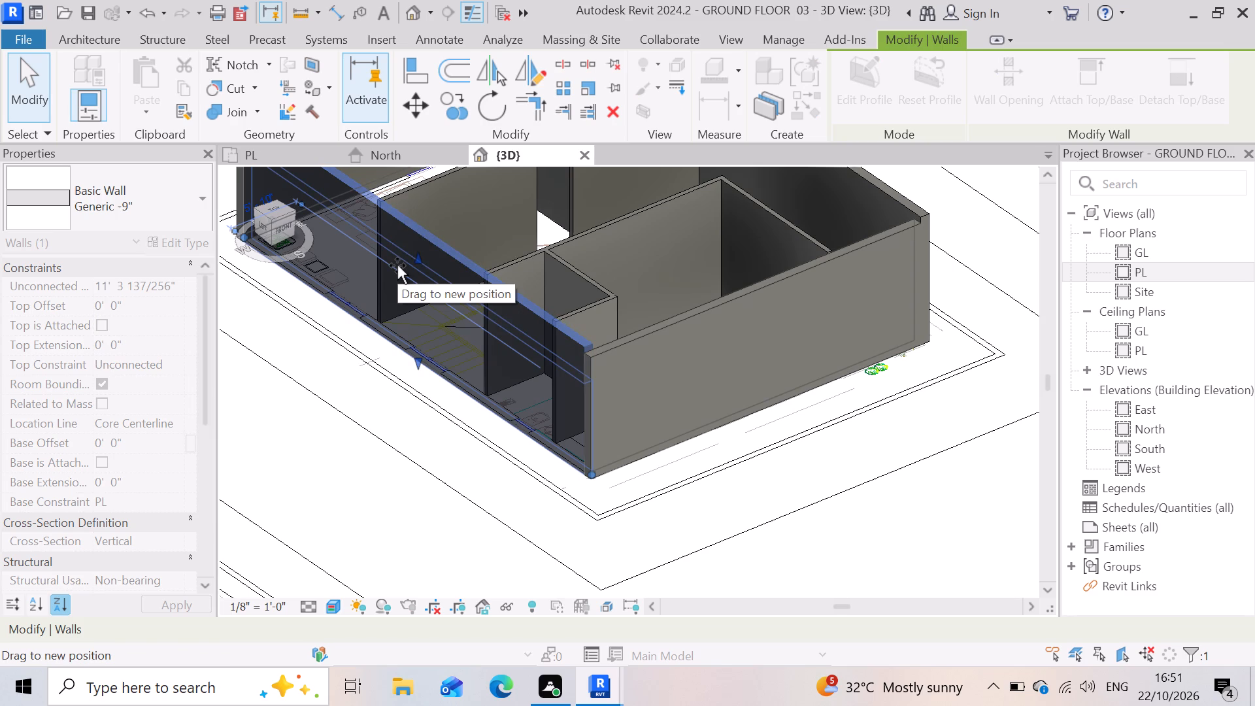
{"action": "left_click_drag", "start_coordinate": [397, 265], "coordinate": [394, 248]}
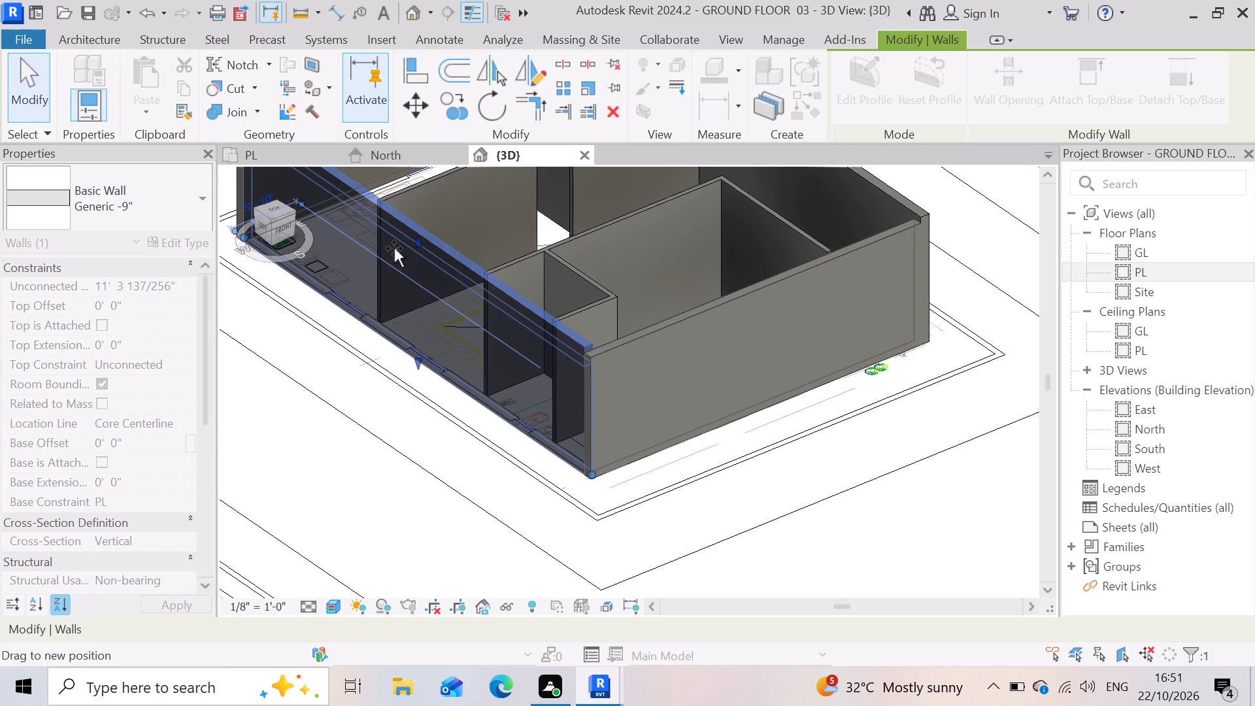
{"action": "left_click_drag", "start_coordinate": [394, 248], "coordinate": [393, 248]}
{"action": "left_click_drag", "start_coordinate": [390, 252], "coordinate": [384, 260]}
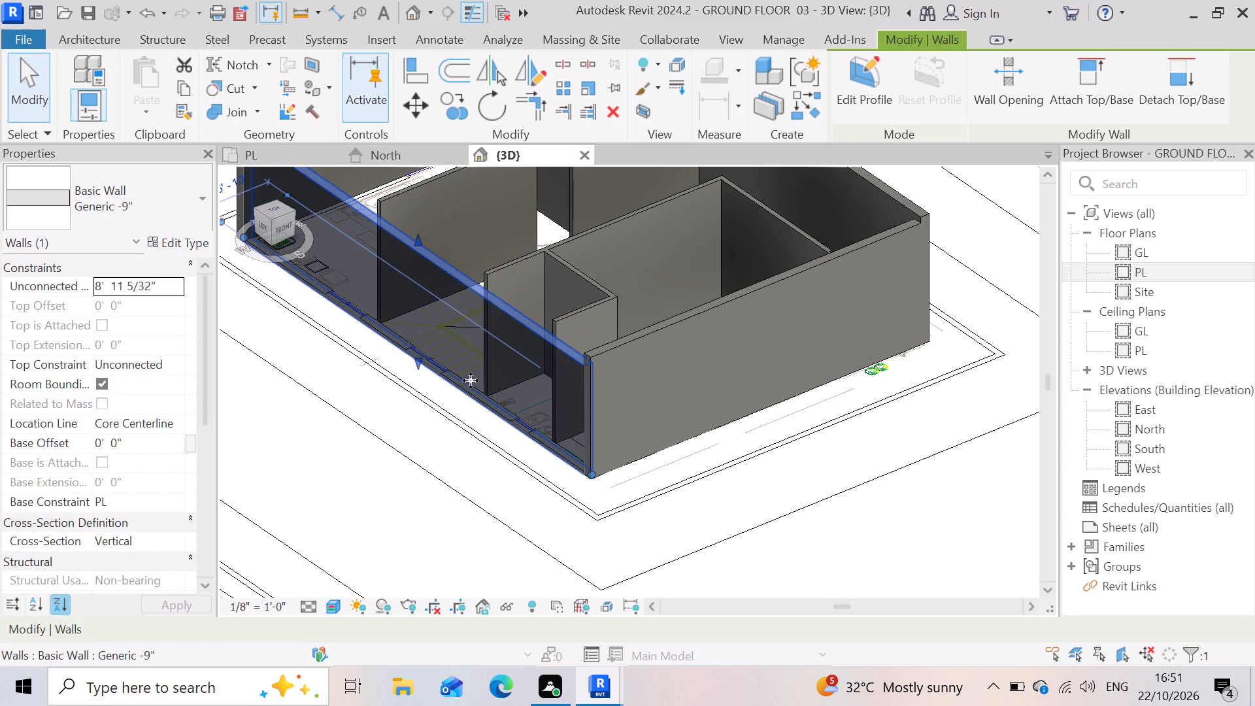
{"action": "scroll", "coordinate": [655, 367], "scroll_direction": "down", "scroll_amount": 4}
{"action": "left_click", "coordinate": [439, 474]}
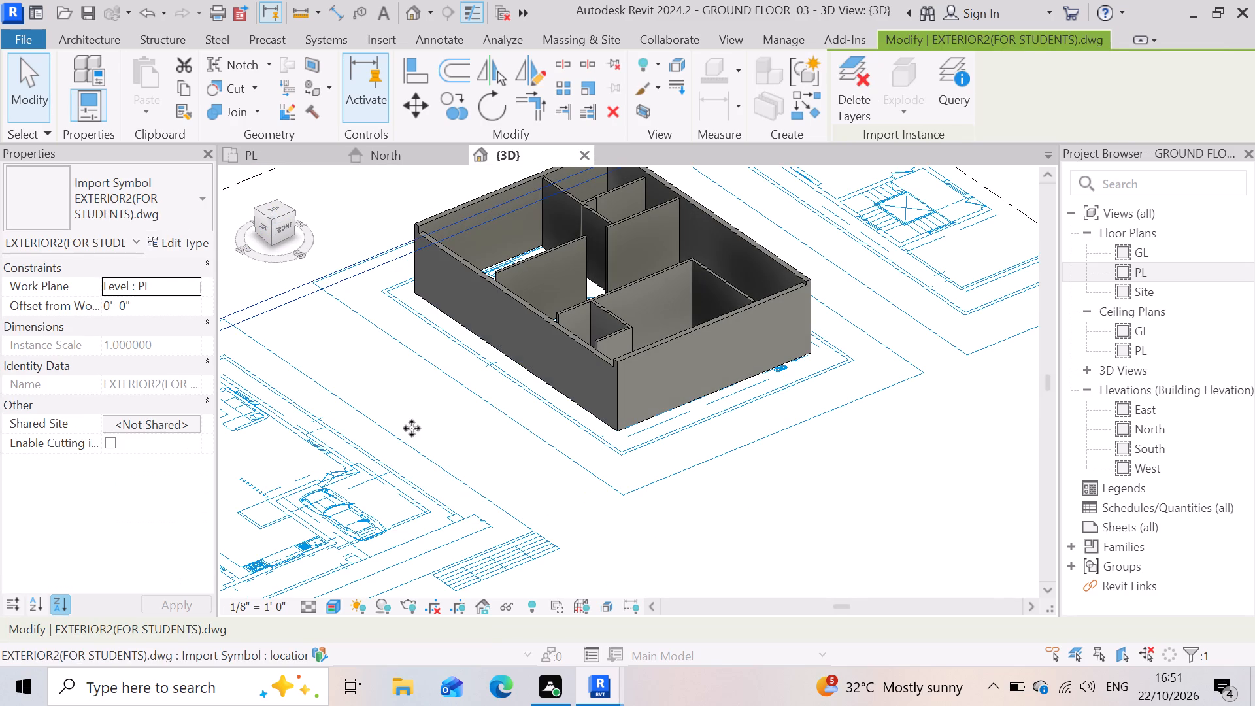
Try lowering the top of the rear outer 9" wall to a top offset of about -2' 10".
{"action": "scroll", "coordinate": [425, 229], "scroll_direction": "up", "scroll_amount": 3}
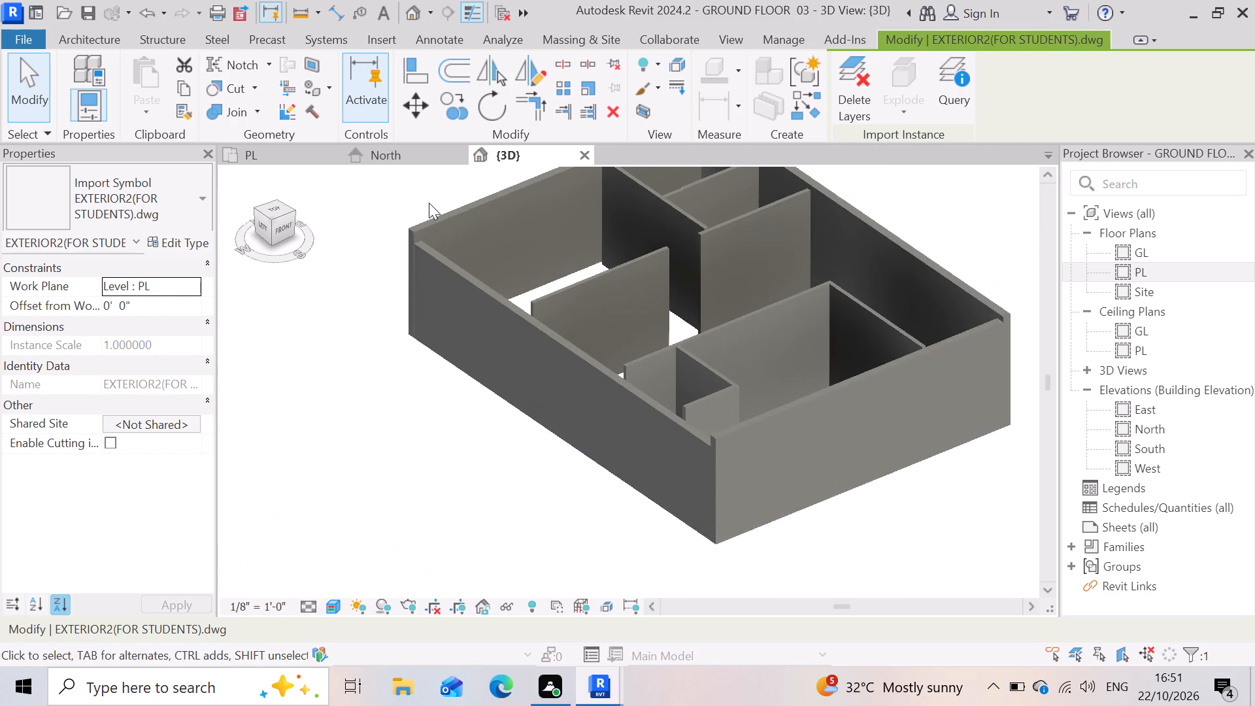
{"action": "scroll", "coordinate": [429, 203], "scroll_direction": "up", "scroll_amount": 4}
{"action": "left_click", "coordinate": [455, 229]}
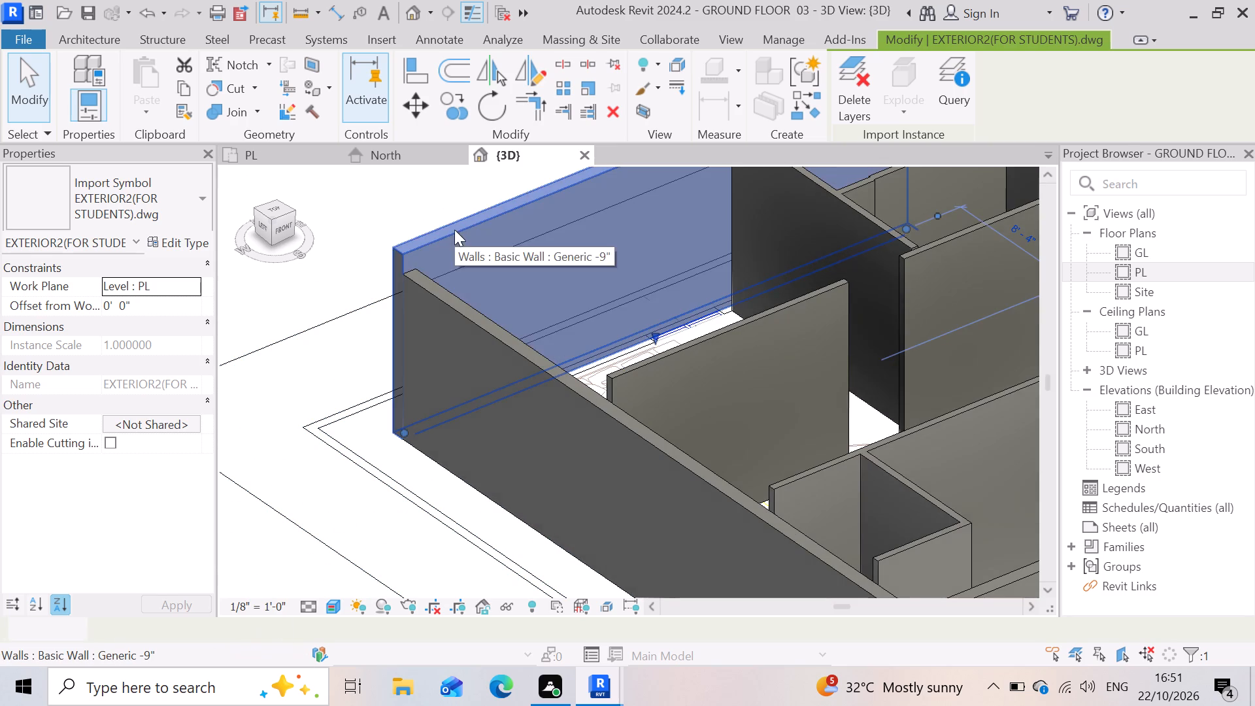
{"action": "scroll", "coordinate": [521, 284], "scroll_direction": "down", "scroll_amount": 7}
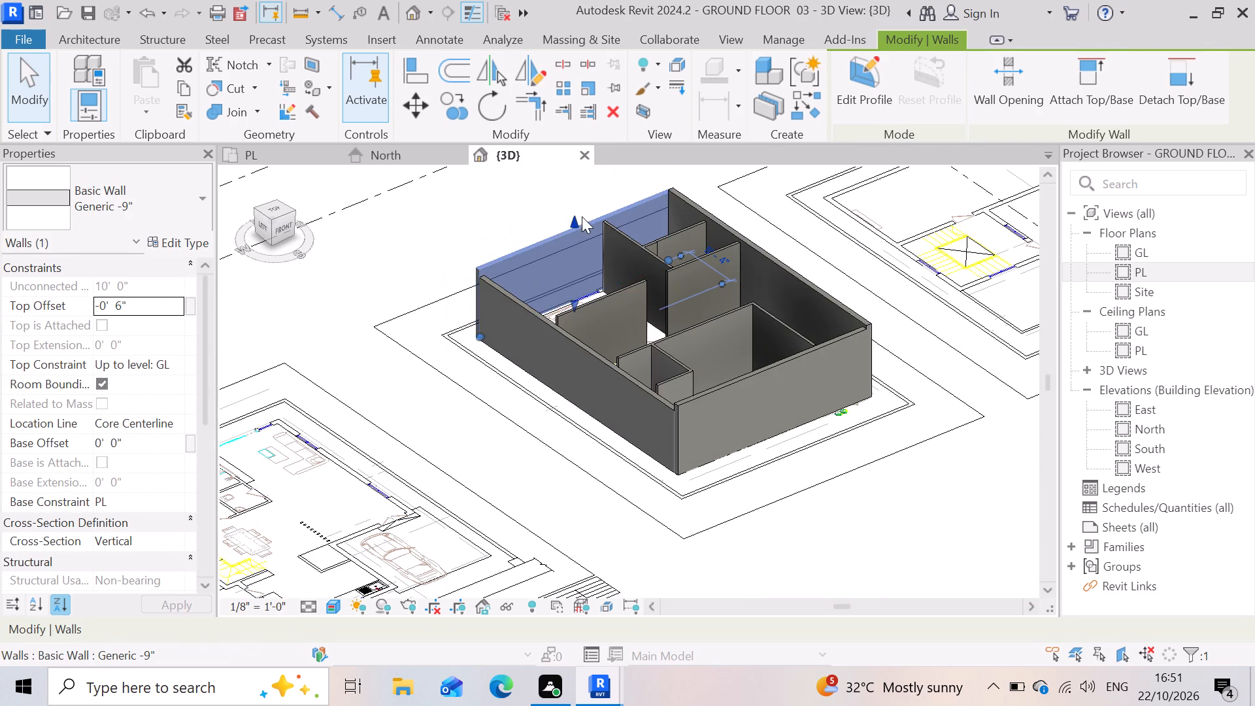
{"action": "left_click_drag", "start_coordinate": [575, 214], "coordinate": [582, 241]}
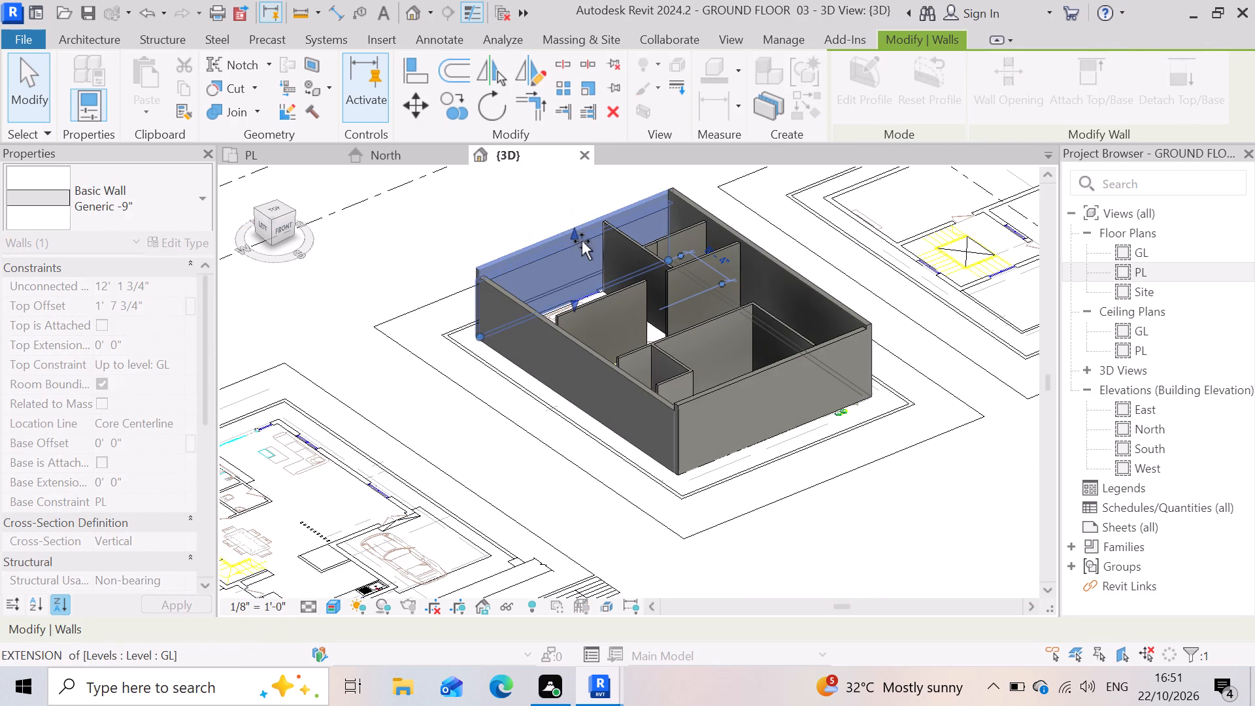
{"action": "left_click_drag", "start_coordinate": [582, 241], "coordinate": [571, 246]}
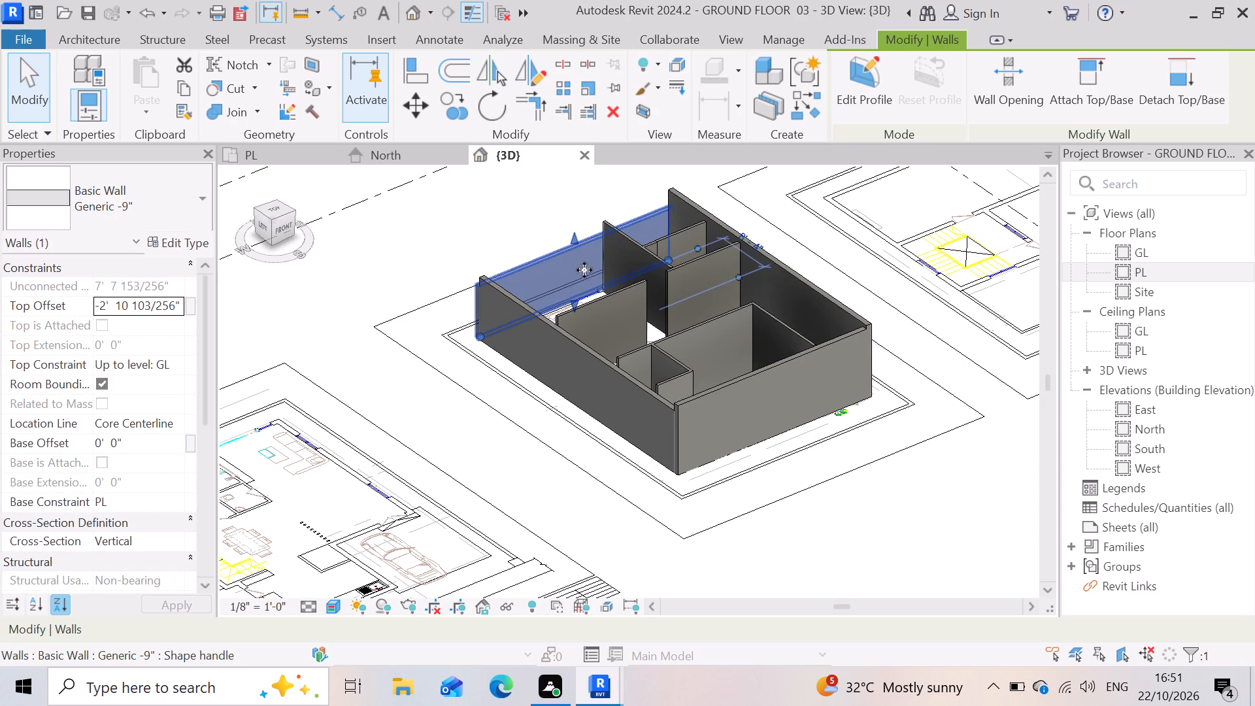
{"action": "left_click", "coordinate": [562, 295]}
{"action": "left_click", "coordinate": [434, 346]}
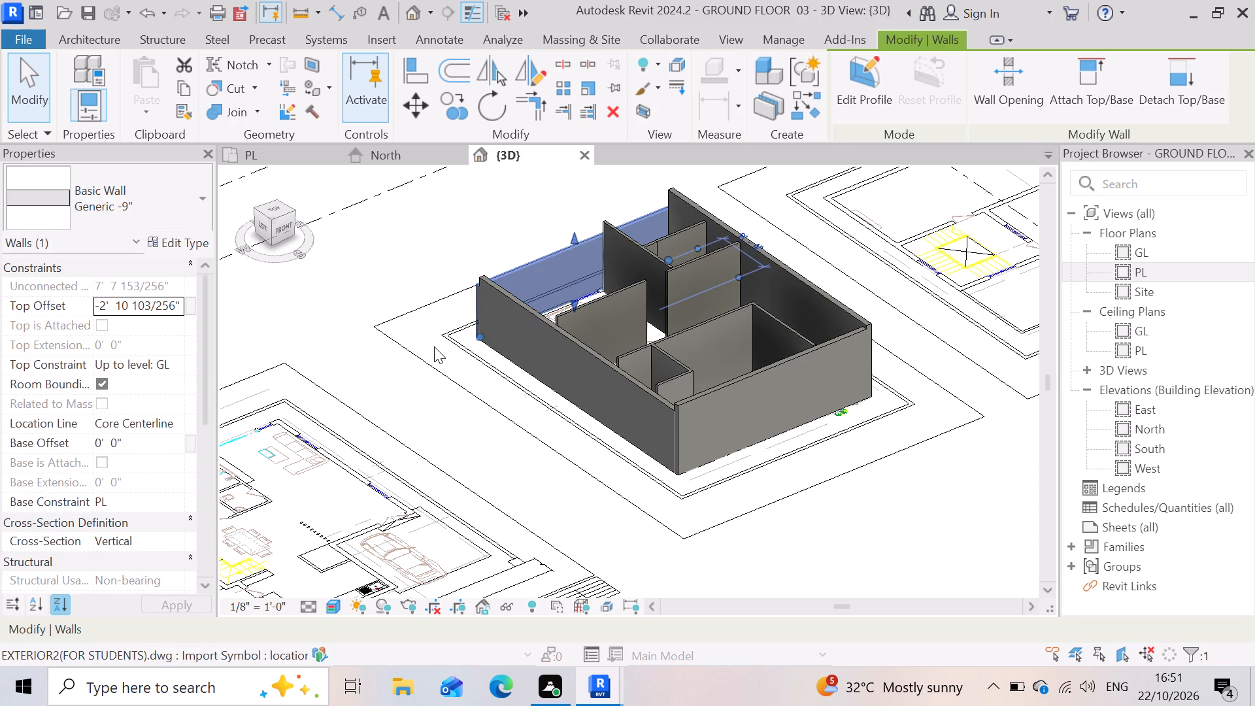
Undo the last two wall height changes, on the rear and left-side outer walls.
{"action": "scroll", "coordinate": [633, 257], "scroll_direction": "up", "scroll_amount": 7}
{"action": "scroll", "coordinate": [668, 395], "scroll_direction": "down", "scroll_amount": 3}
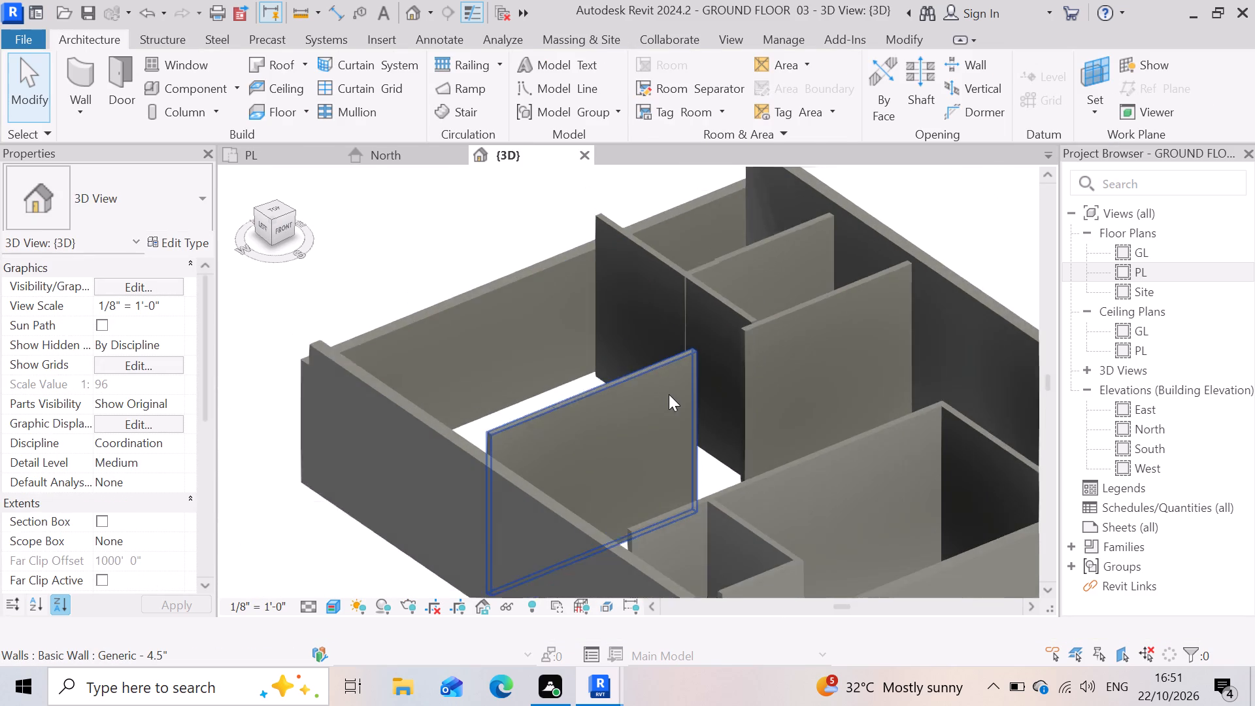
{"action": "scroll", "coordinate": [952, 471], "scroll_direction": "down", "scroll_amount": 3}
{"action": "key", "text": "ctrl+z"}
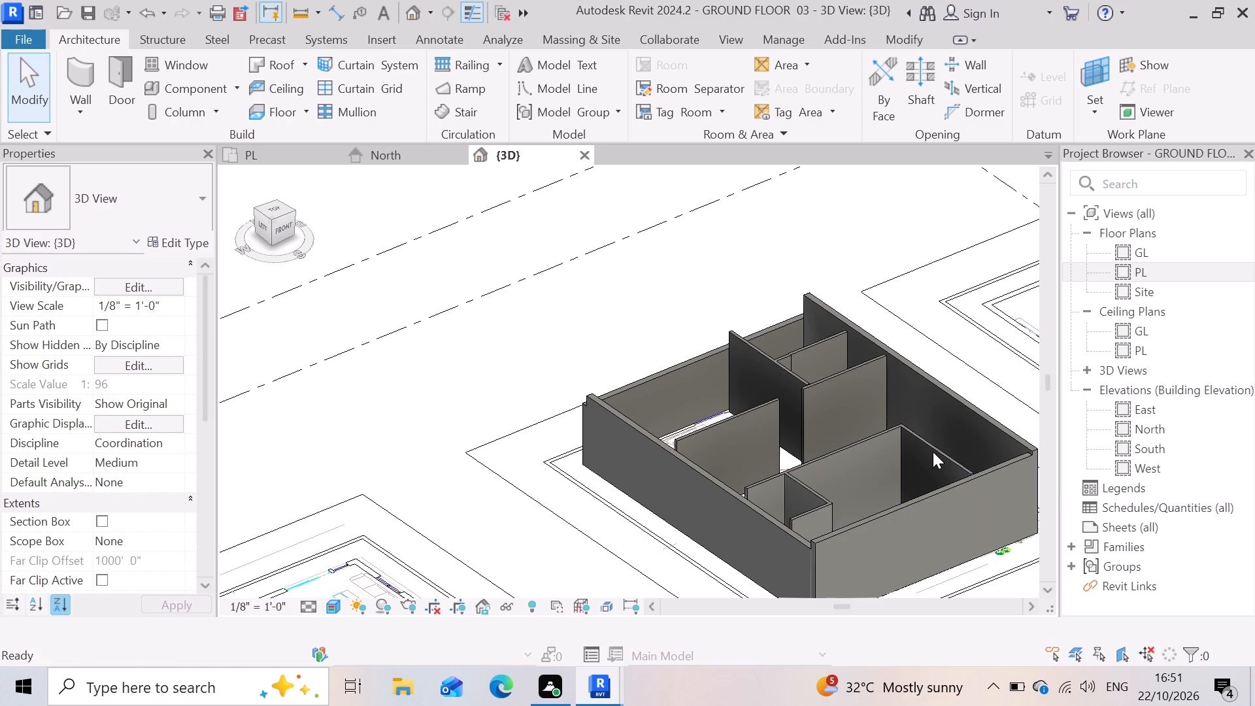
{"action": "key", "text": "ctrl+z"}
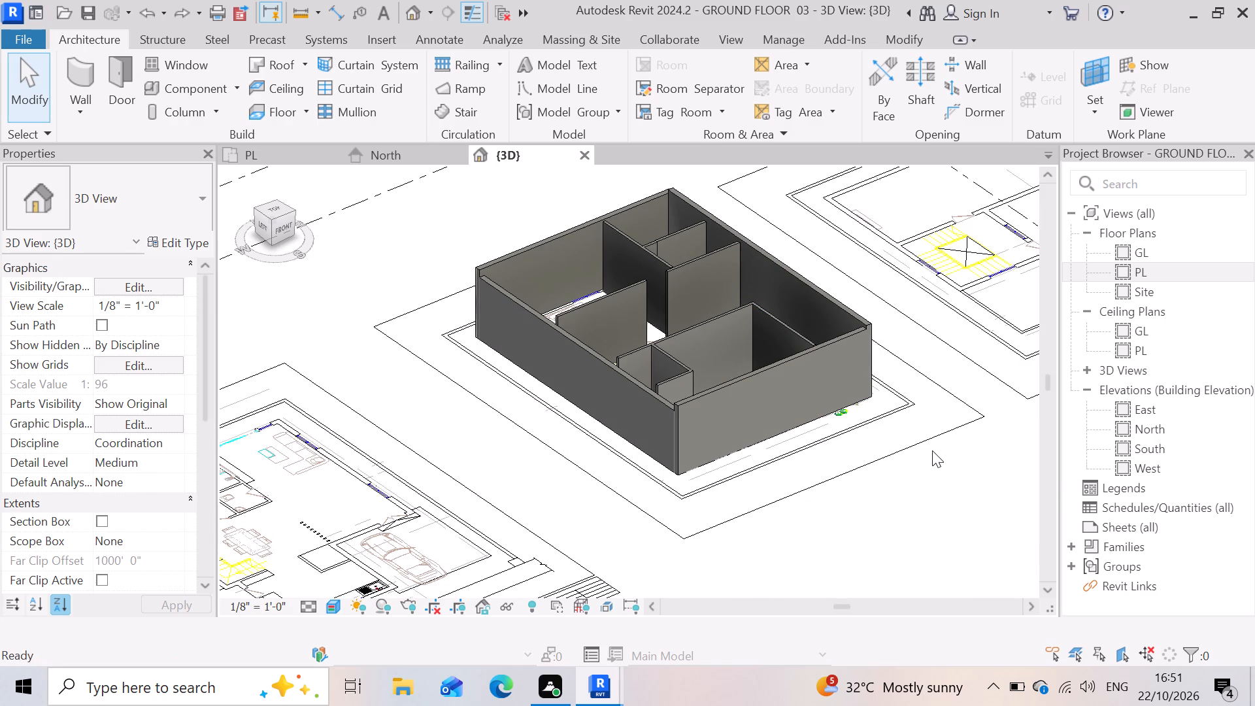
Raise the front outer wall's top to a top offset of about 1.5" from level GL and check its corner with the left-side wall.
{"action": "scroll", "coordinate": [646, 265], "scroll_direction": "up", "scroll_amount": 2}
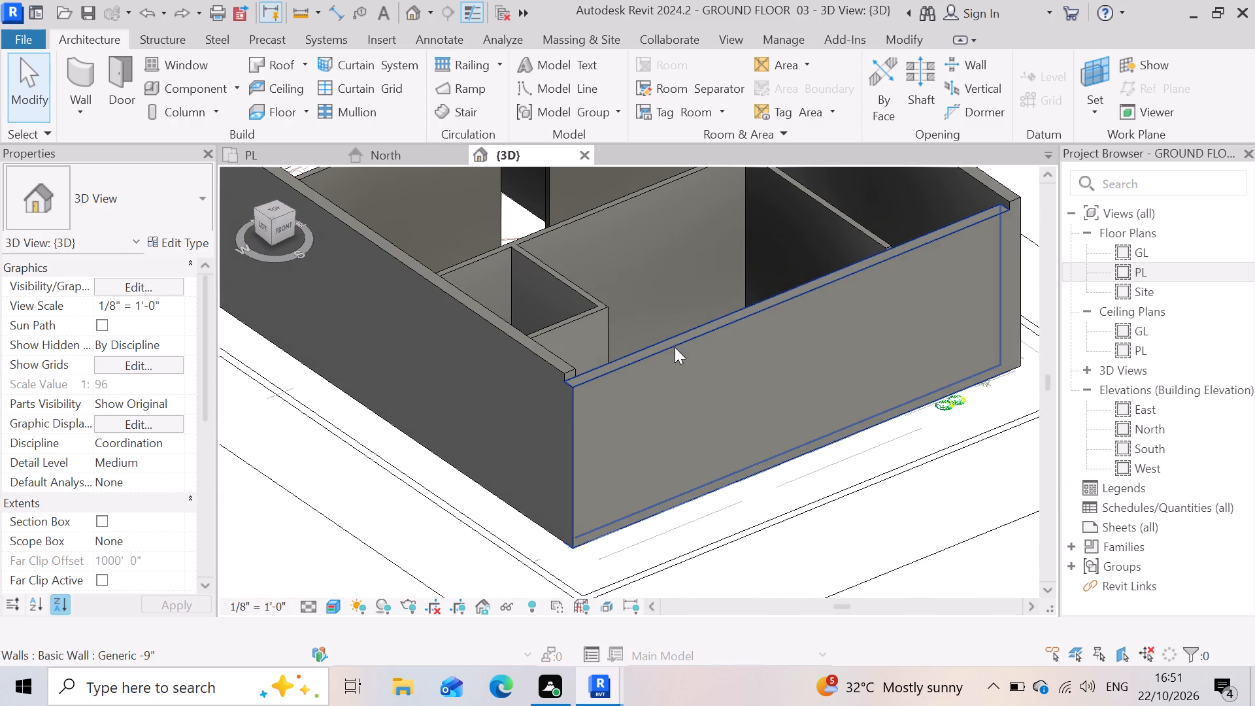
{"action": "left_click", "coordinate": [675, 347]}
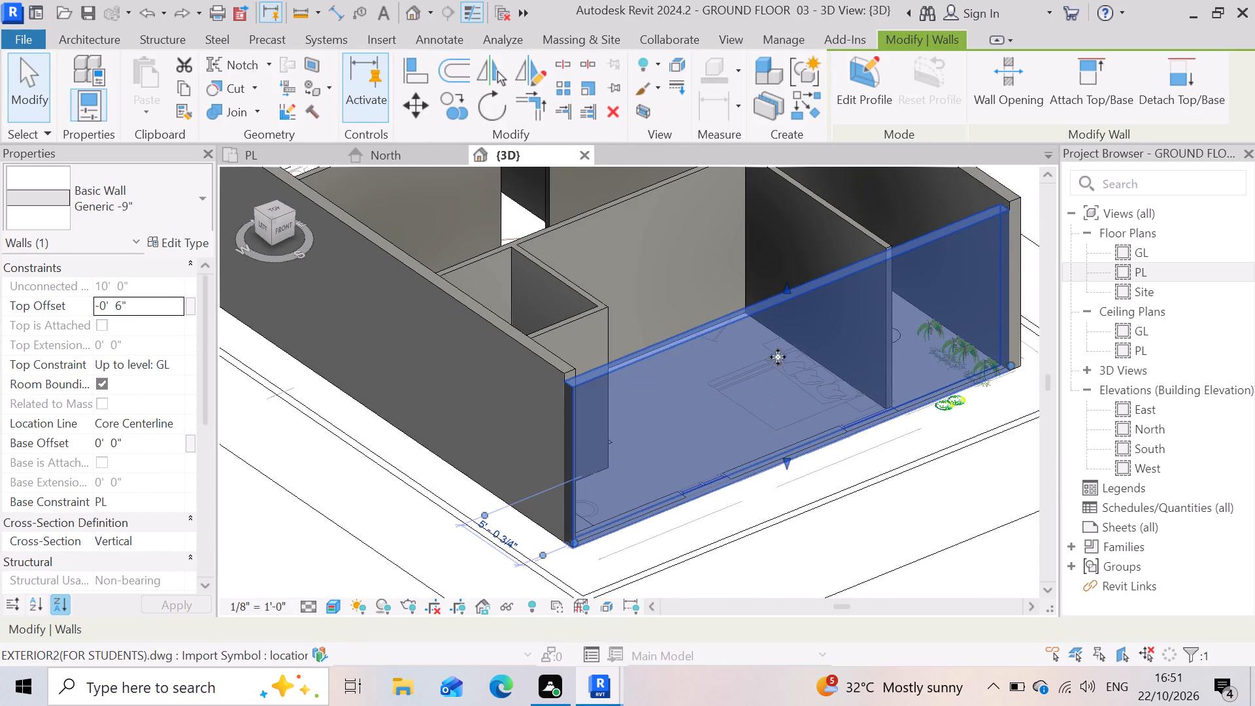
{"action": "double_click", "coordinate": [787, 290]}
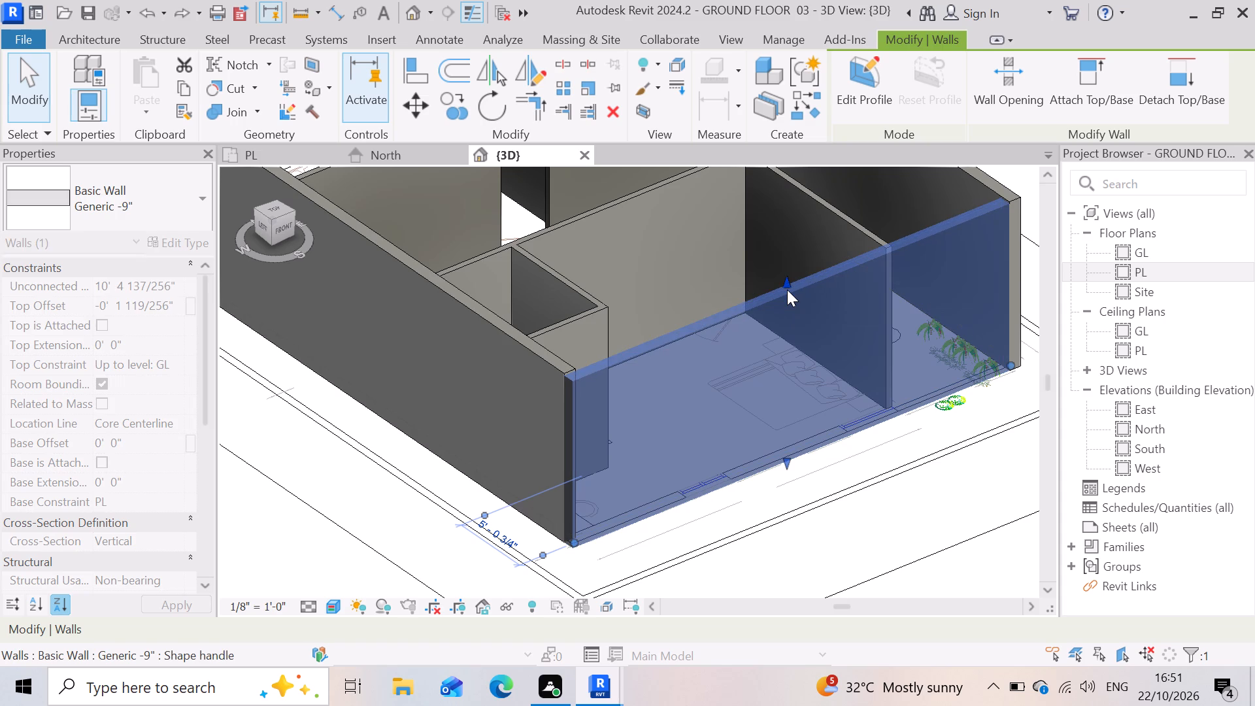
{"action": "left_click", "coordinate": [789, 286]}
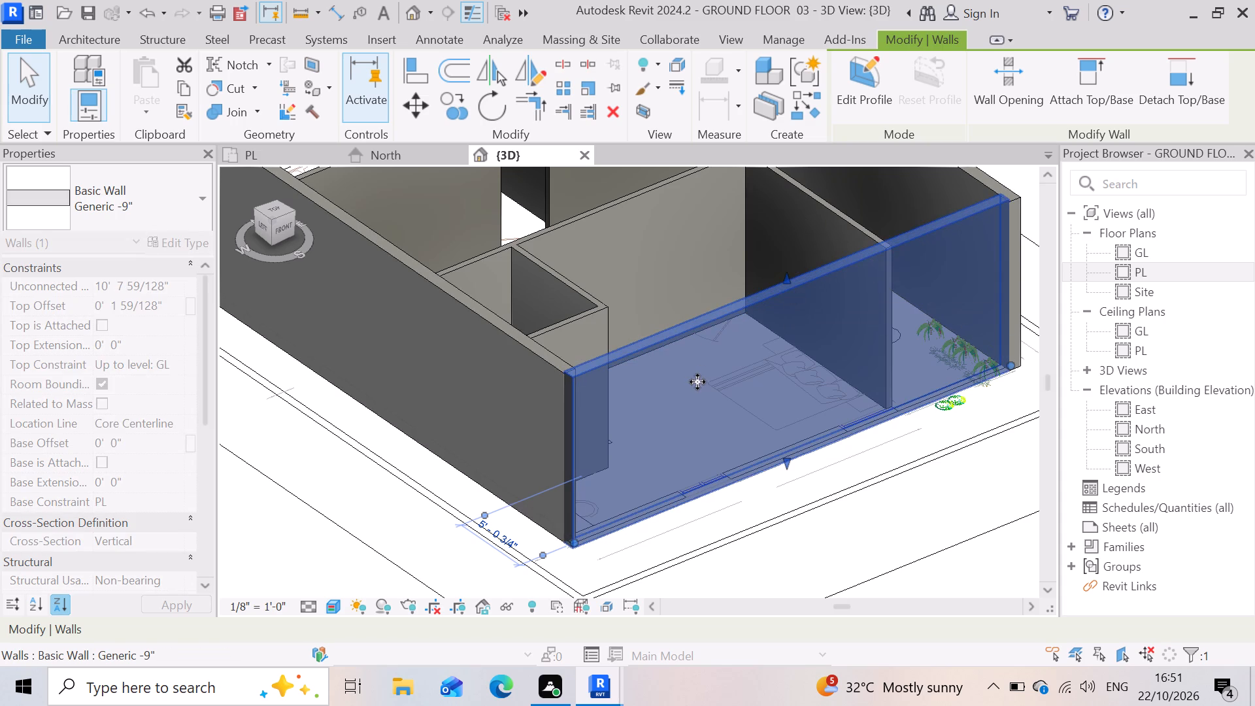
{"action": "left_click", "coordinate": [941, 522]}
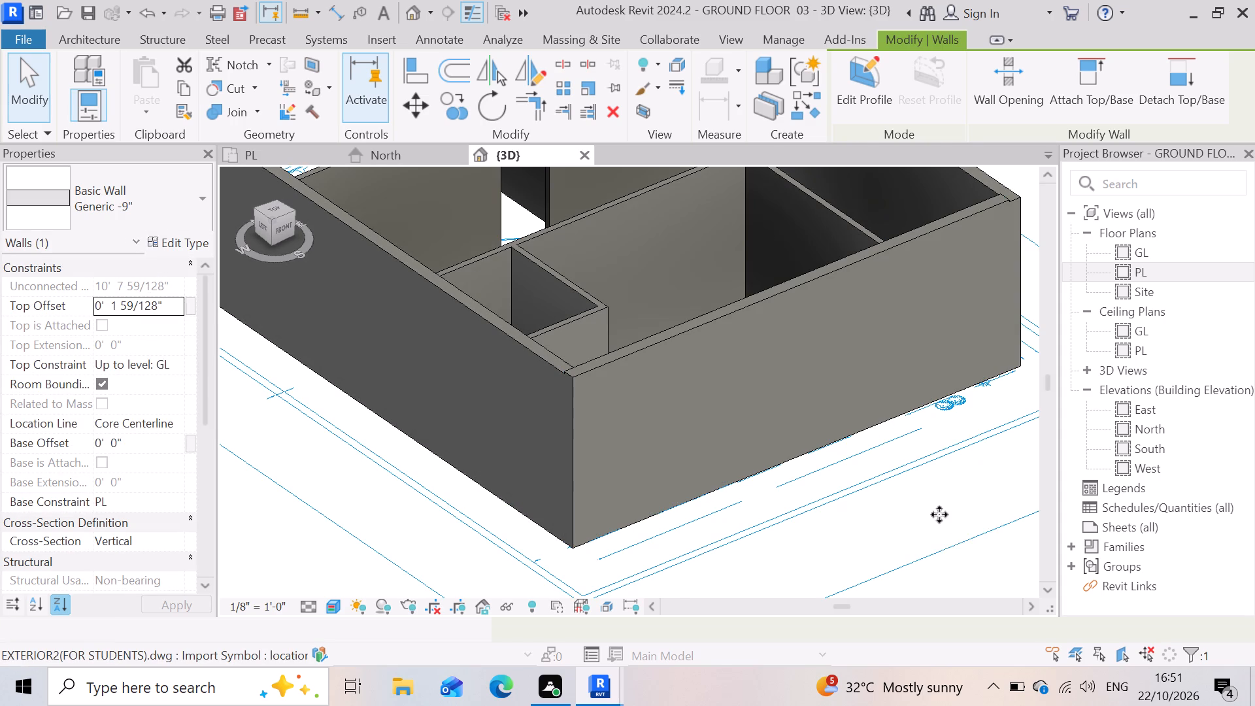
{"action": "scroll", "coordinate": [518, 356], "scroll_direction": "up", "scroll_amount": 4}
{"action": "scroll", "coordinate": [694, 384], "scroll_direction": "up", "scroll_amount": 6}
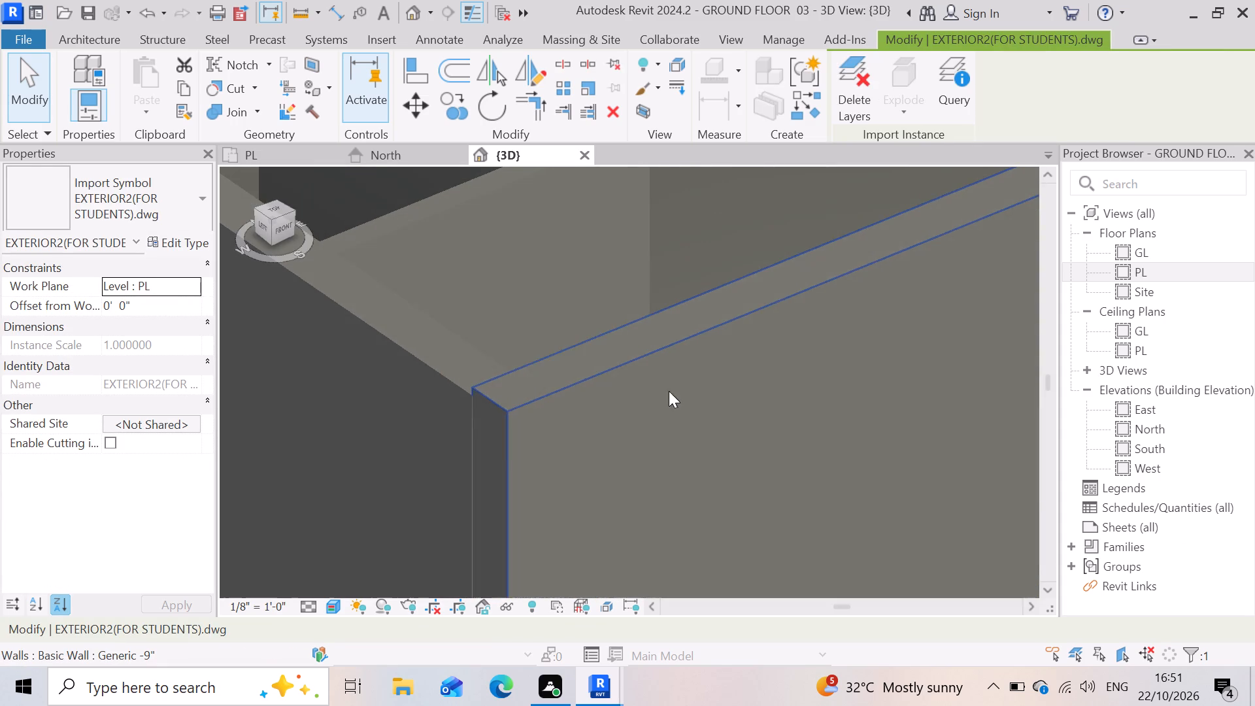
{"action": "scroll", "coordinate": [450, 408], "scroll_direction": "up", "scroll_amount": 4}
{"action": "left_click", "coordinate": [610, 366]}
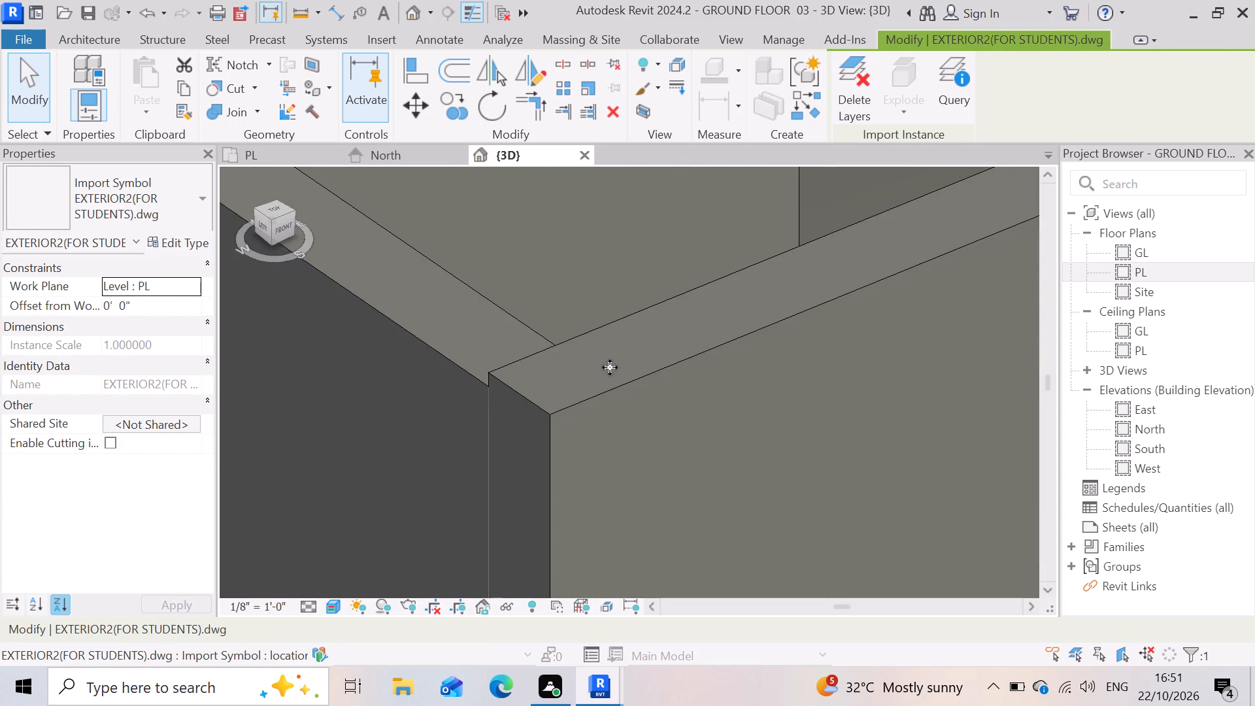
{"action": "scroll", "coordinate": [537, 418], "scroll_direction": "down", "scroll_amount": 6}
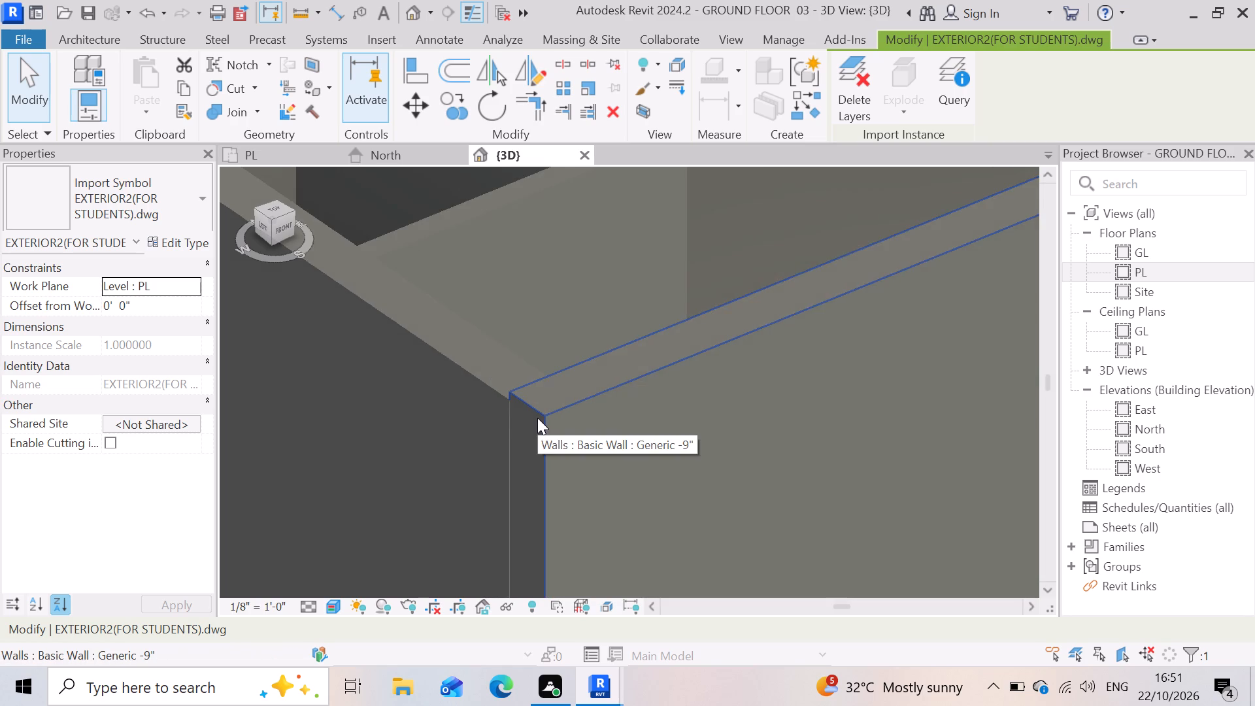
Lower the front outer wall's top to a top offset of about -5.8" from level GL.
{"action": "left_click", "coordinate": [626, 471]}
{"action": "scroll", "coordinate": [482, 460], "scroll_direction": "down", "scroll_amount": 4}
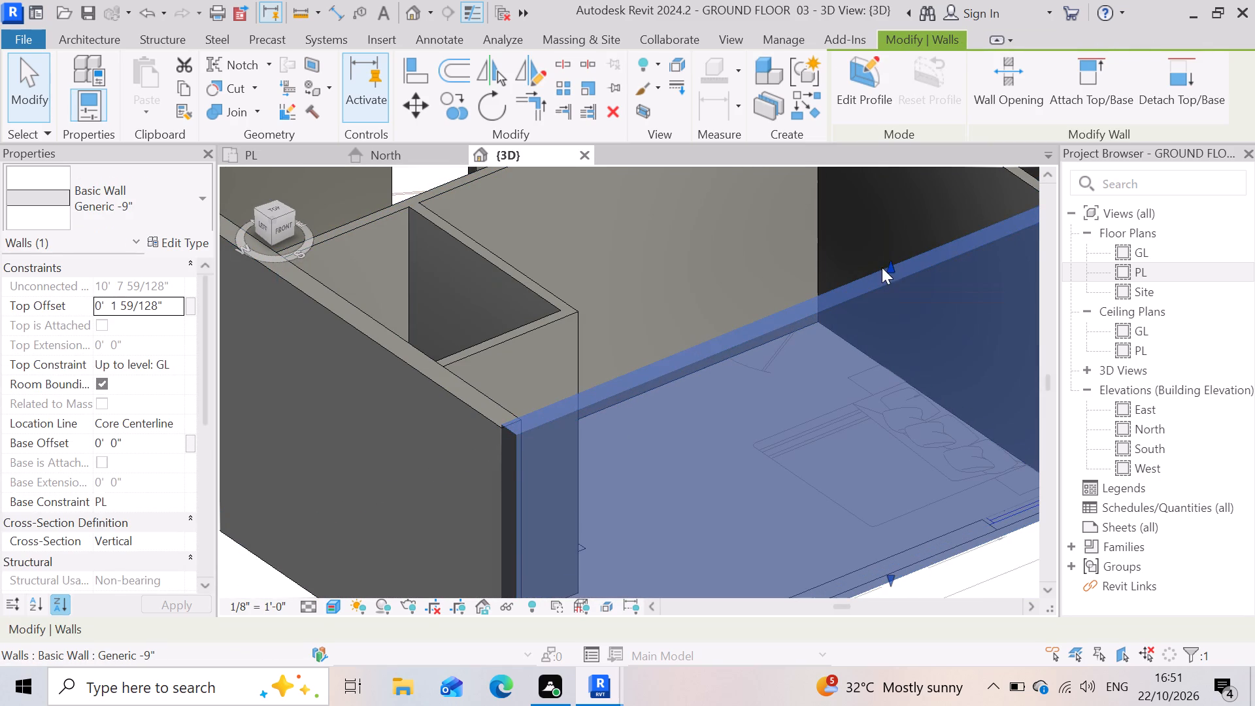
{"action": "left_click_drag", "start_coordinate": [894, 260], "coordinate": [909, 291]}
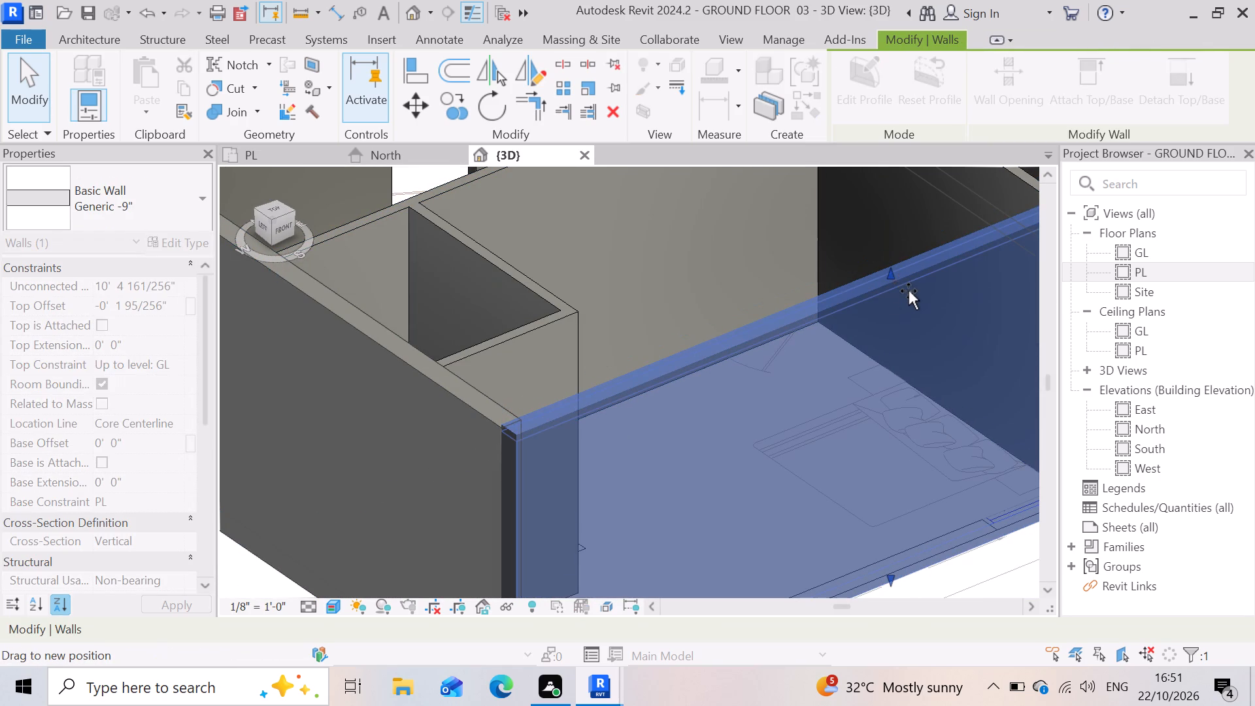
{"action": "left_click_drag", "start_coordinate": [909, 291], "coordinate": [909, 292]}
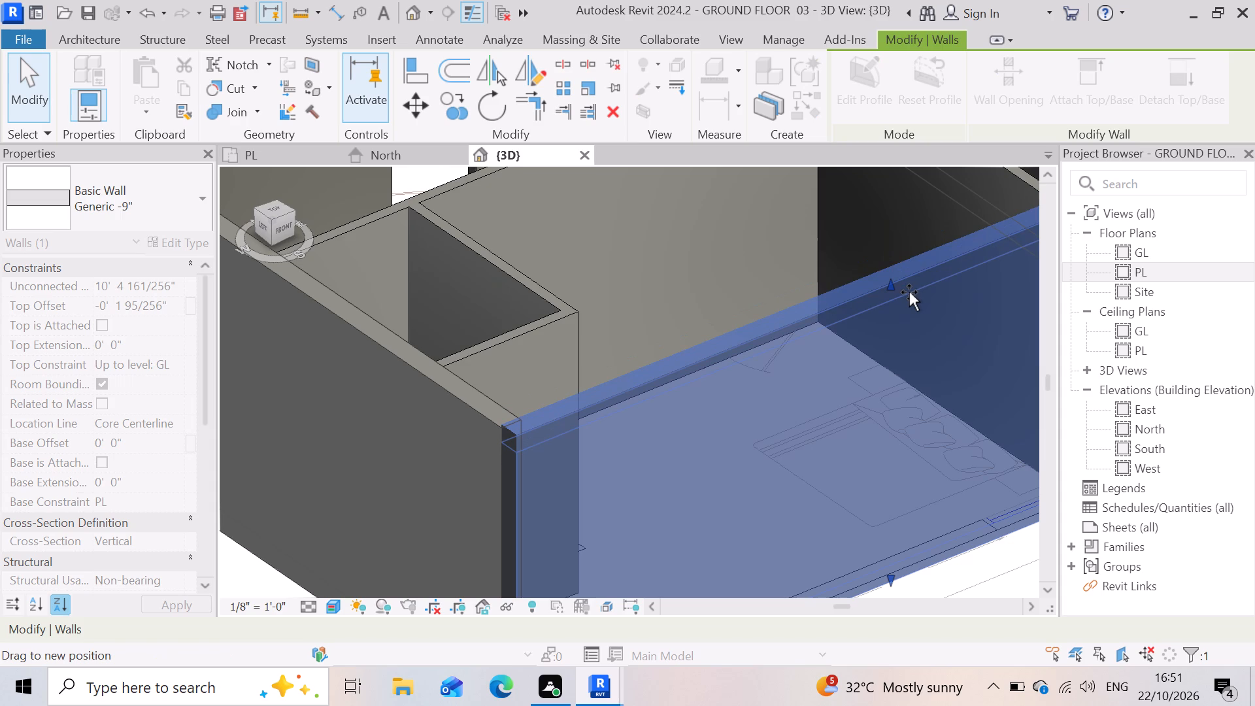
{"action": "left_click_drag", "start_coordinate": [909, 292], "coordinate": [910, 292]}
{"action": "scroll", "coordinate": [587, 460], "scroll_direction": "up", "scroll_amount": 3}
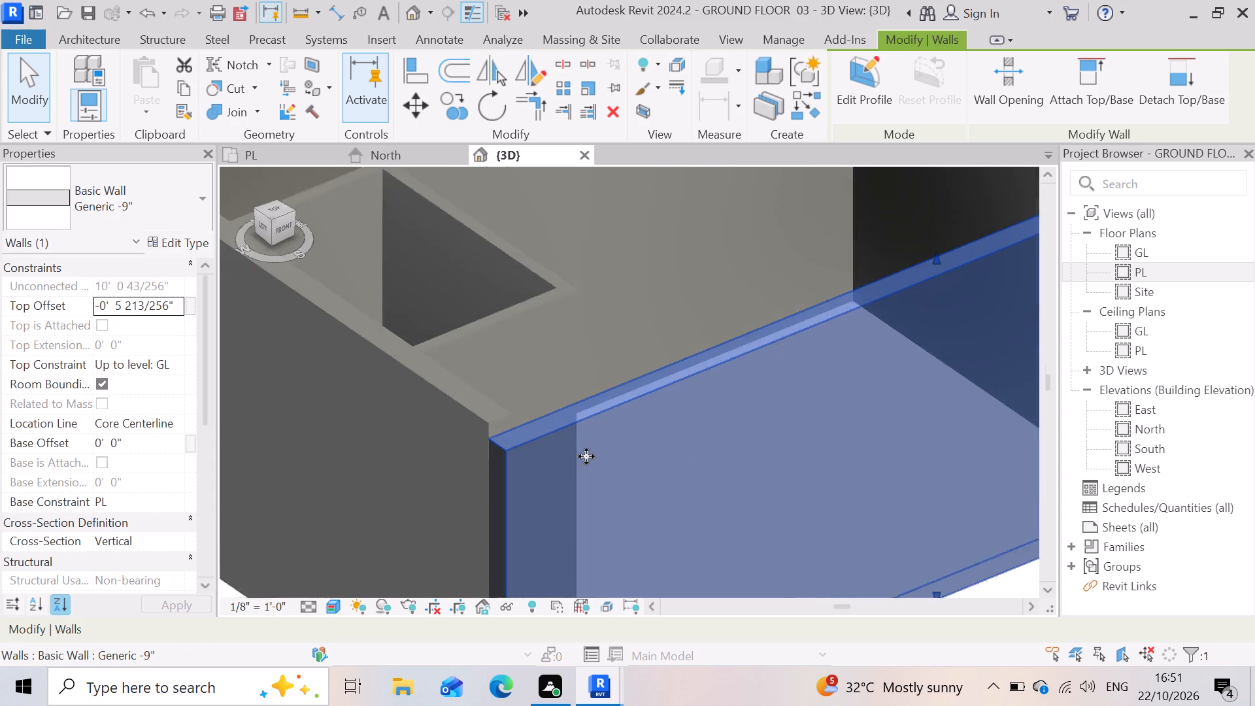
Raise the front outer wall's top to about the height of the adjoining side walls.
{"action": "scroll", "coordinate": [208, 502], "scroll_direction": "down", "scroll_amount": 4}
{"action": "scroll", "coordinate": [397, 461], "scroll_direction": "down", "scroll_amount": 7}
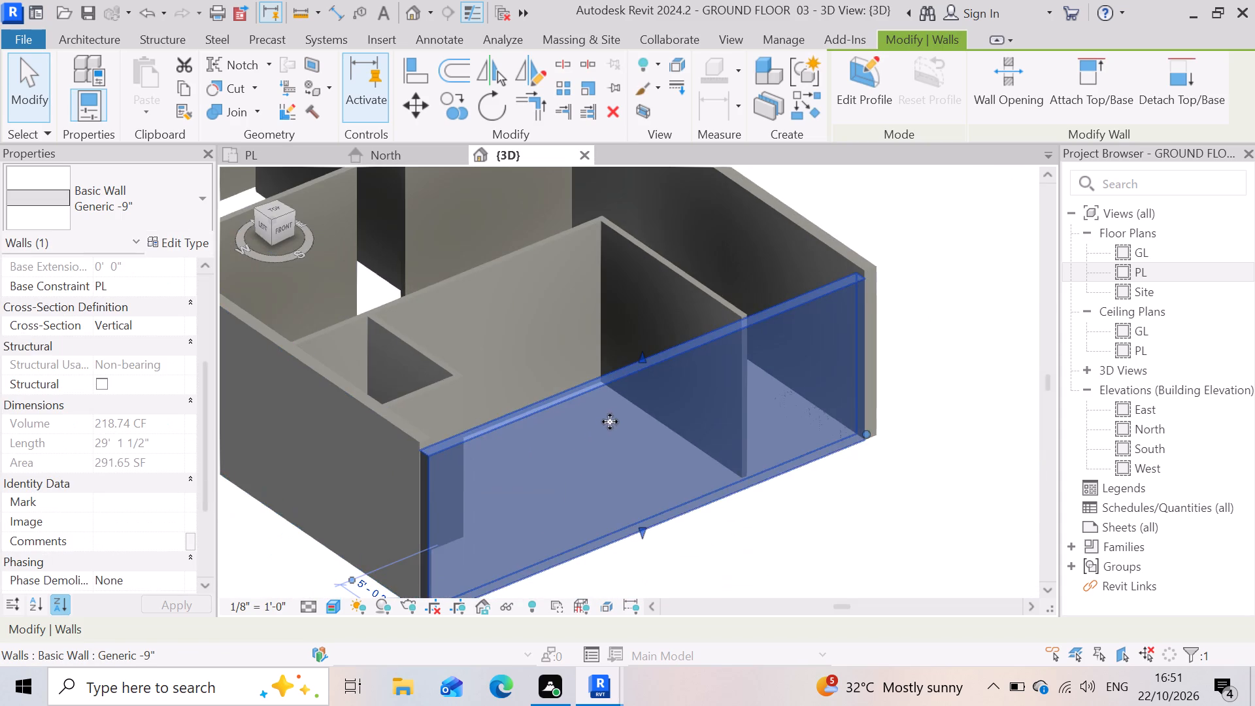
{"action": "scroll", "coordinate": [661, 346], "scroll_direction": "up", "scroll_amount": 1}
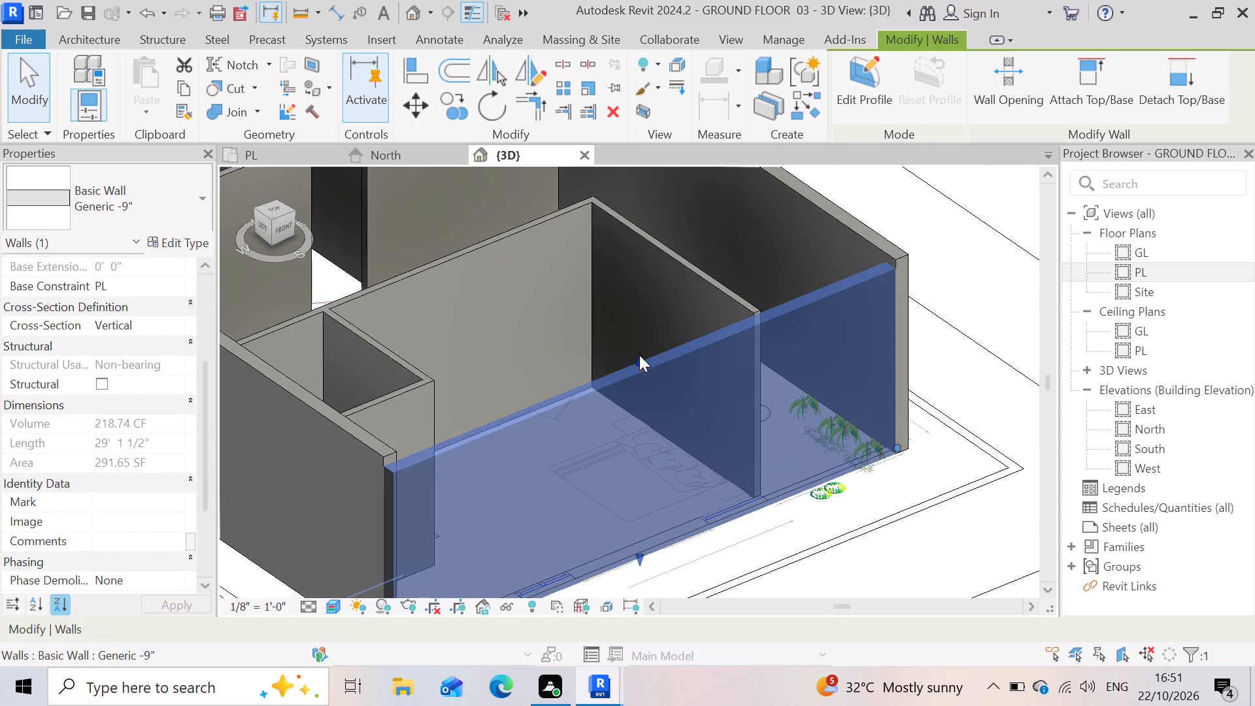
{"action": "left_click", "coordinate": [639, 353]}
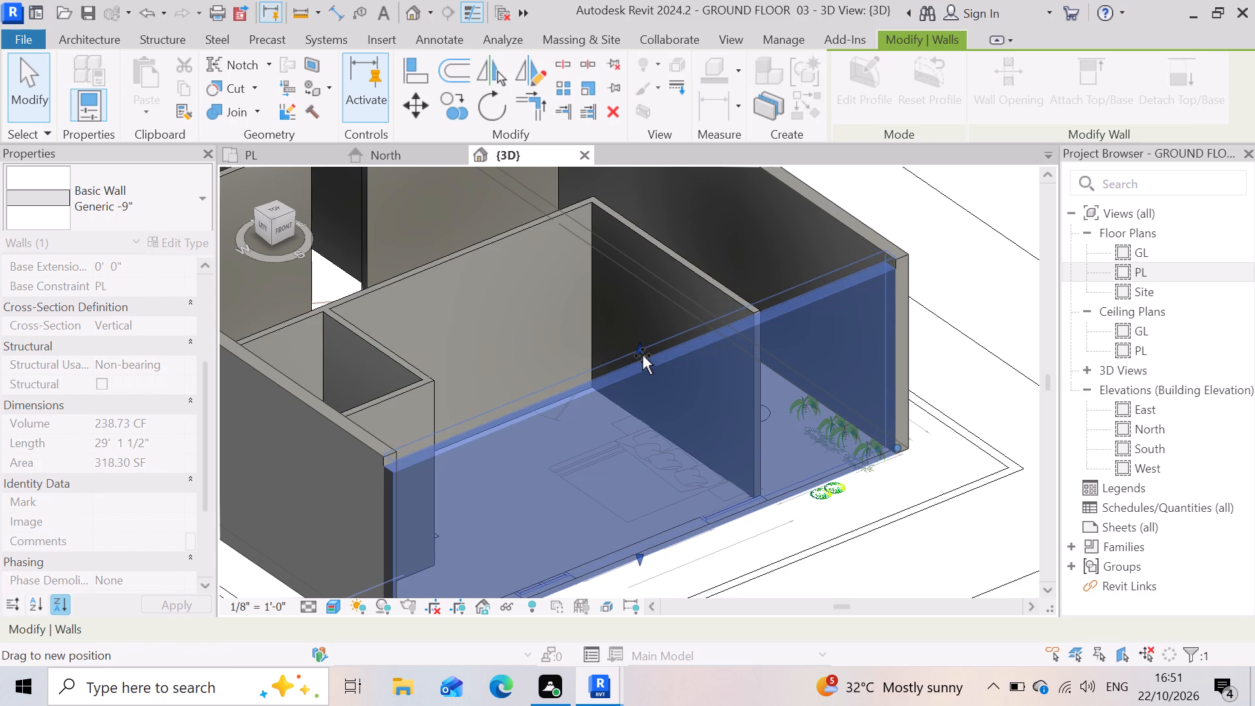
Examine the front outer wall's top against both side walls, especially the joint at the right-side corner.
{"action": "scroll", "coordinate": [643, 356], "scroll_direction": "down", "scroll_amount": 7}
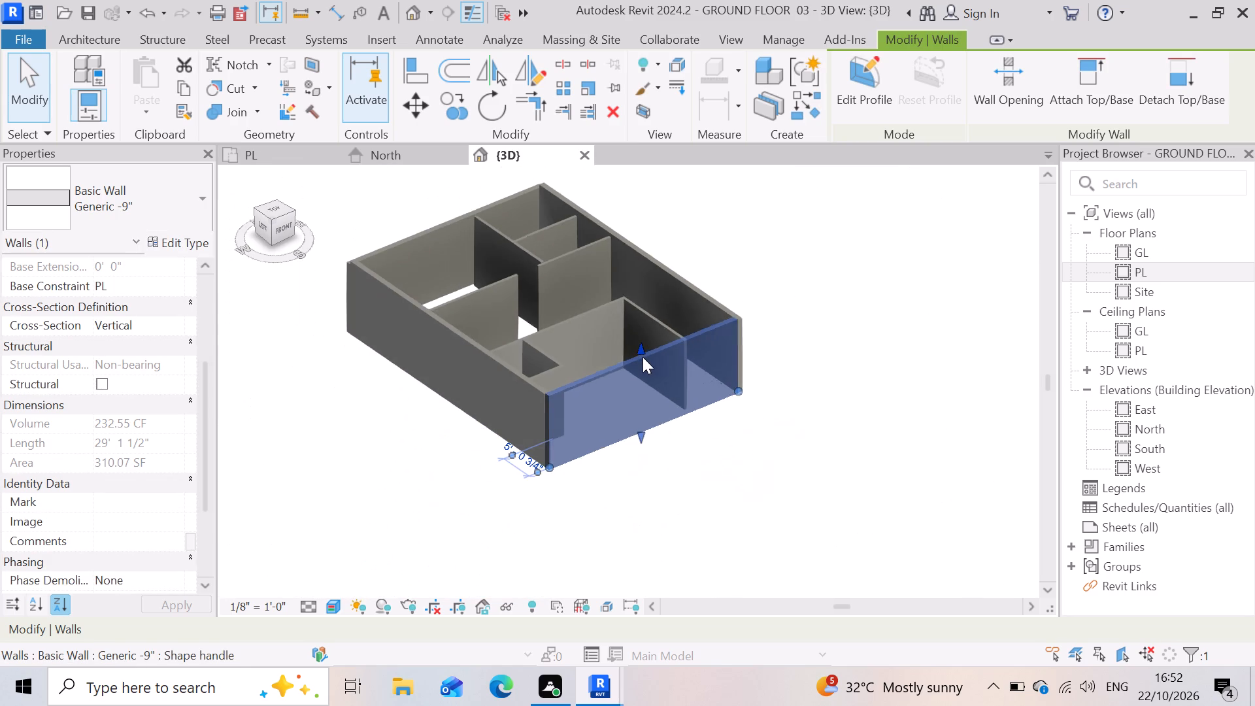
{"action": "scroll", "coordinate": [421, 257], "scroll_direction": "up", "scroll_amount": 4}
{"action": "scroll", "coordinate": [535, 544], "scroll_direction": "down", "scroll_amount": 4}
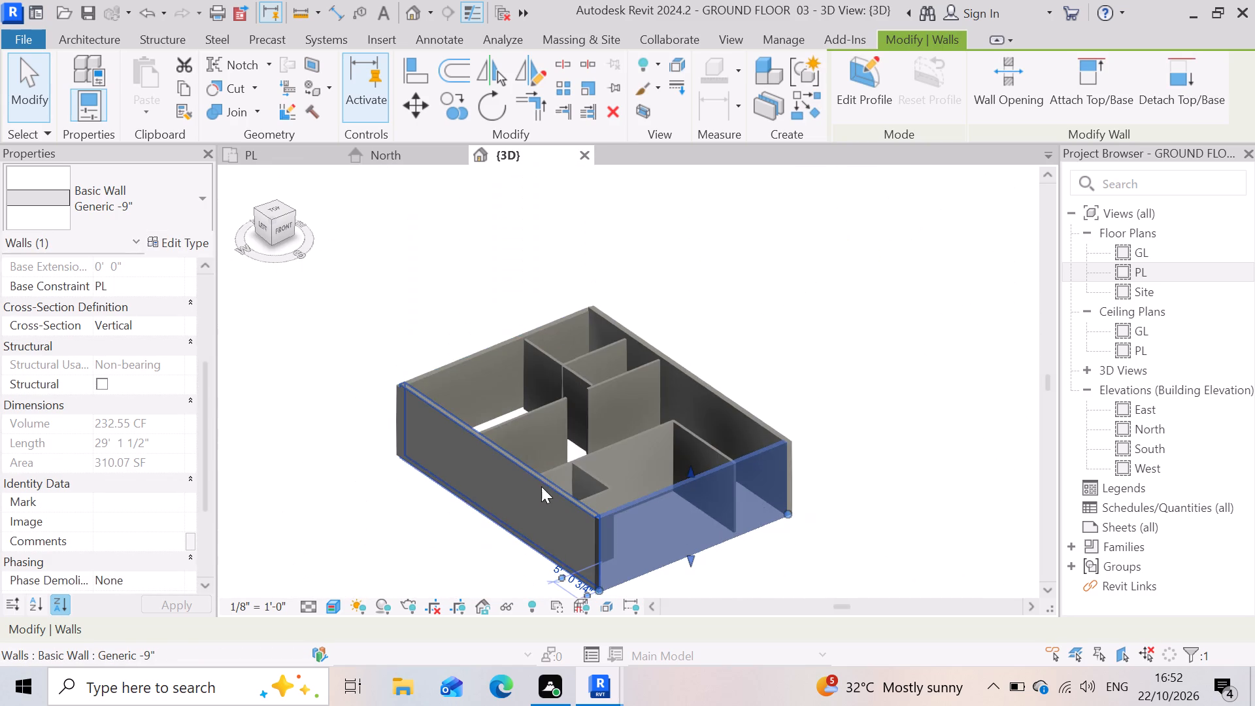
{"action": "scroll", "coordinate": [816, 442], "scroll_direction": "up", "scroll_amount": 3}
{"action": "scroll", "coordinate": [750, 429], "scroll_direction": "up", "scroll_amount": 8}
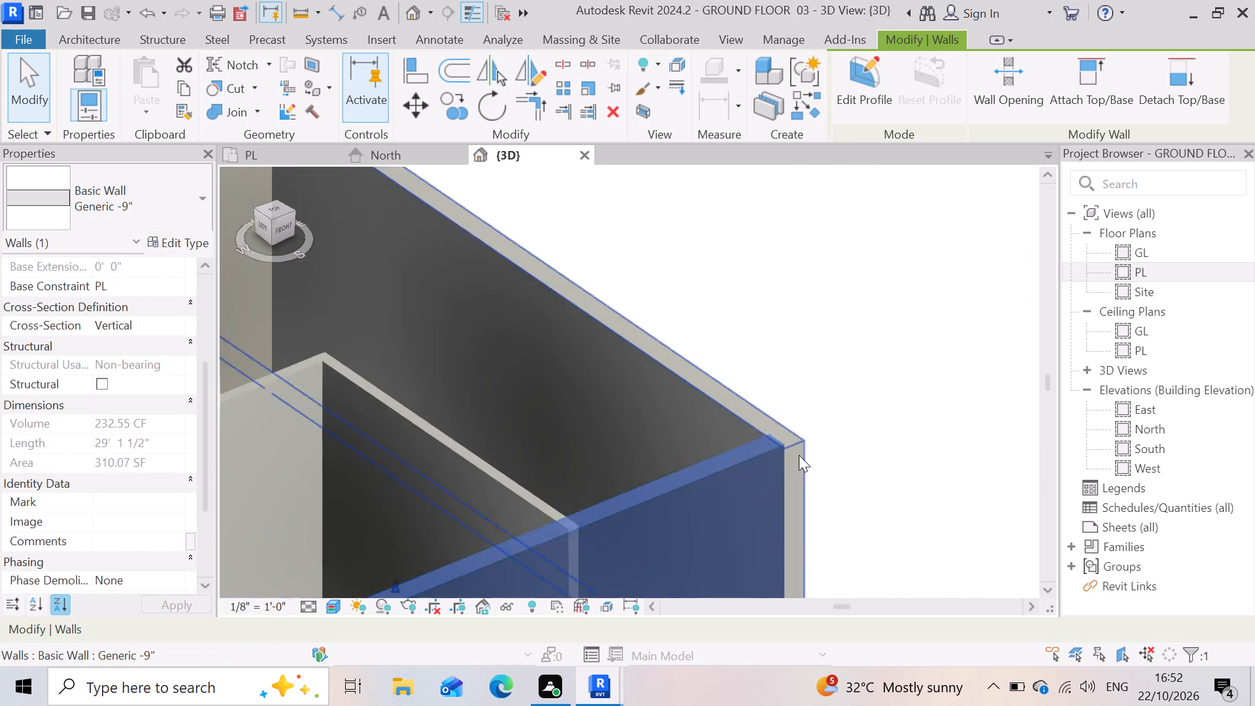
{"action": "scroll", "coordinate": [799, 455], "scroll_direction": "up", "scroll_amount": 2}
{"action": "scroll", "coordinate": [780, 409], "scroll_direction": "down", "scroll_amount": 11}
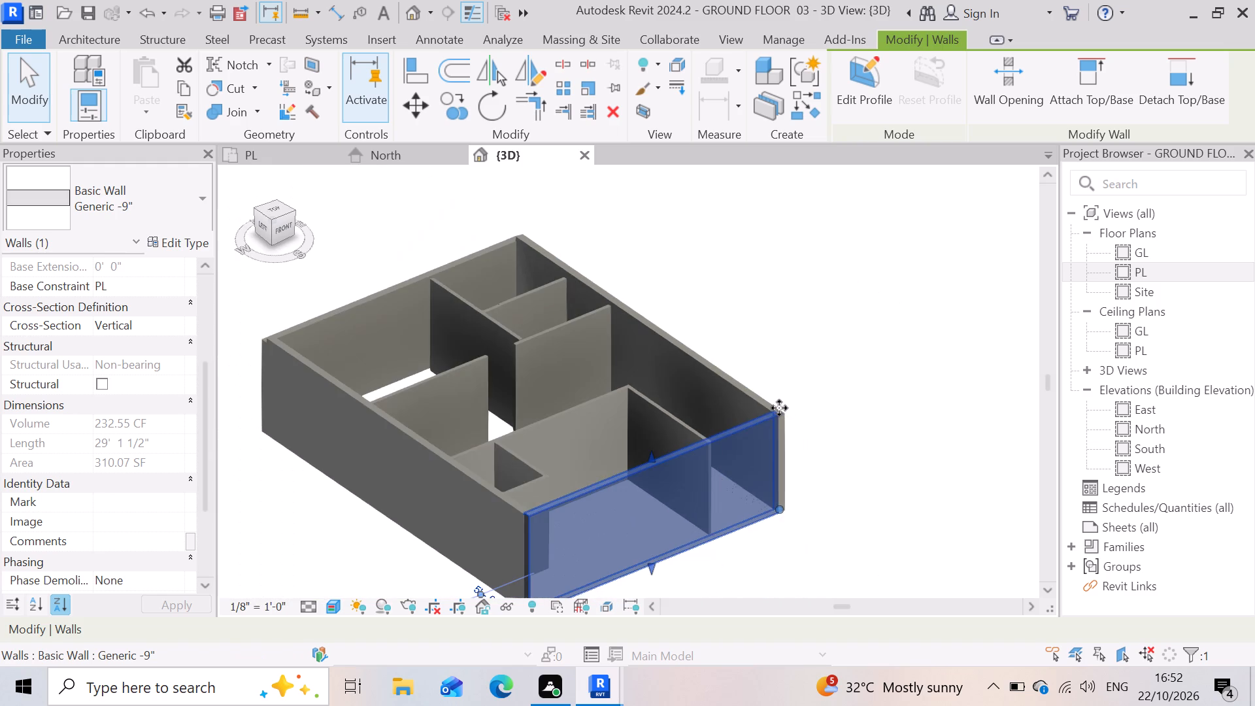
Examine the wall model in 3D, checking the interior partitions and the outer wall tops, especially around the front outer wall and its corners.
{"action": "scroll", "coordinate": [413, 305], "scroll_direction": "up", "scroll_amount": 4}
{"action": "scroll", "coordinate": [523, 255], "scroll_direction": "up", "scroll_amount": 3}
{"action": "scroll", "coordinate": [455, 341], "scroll_direction": "up", "scroll_amount": 3}
{"action": "scroll", "coordinate": [317, 322], "scroll_direction": "down", "scroll_amount": 5}
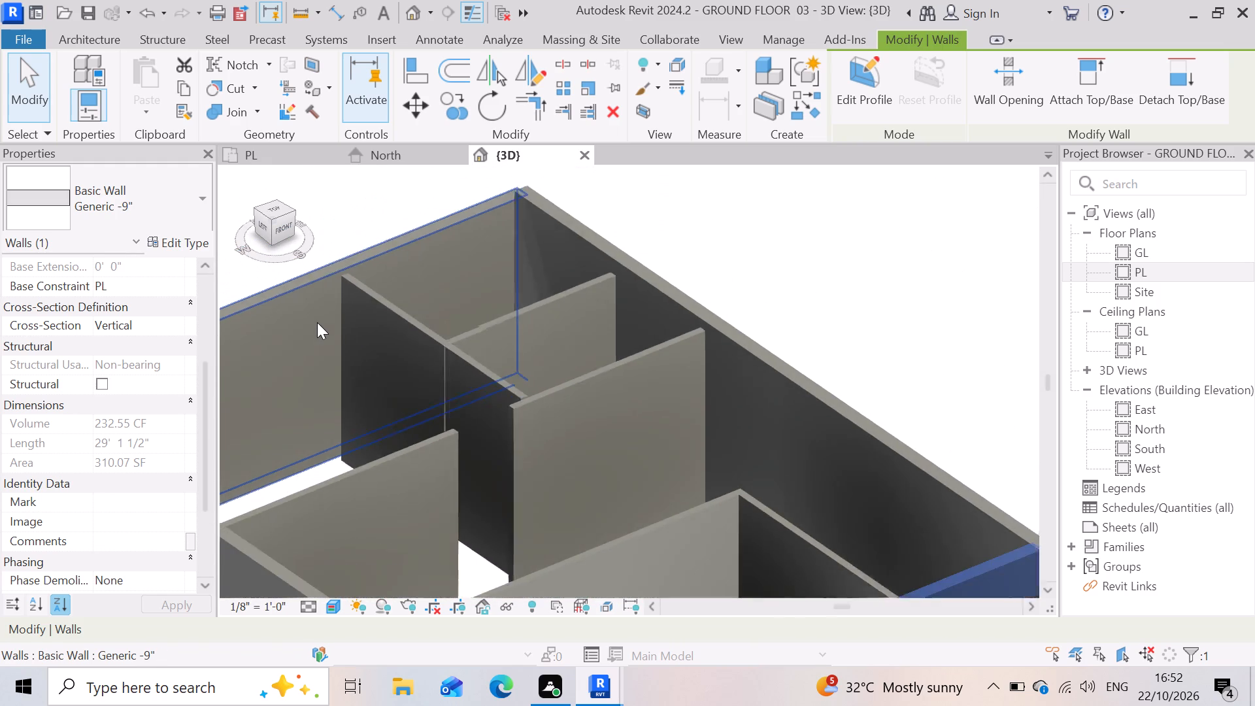
{"action": "scroll", "coordinate": [317, 322], "scroll_direction": "down", "scroll_amount": 4}
{"action": "scroll", "coordinate": [431, 501], "scroll_direction": "up", "scroll_amount": 4}
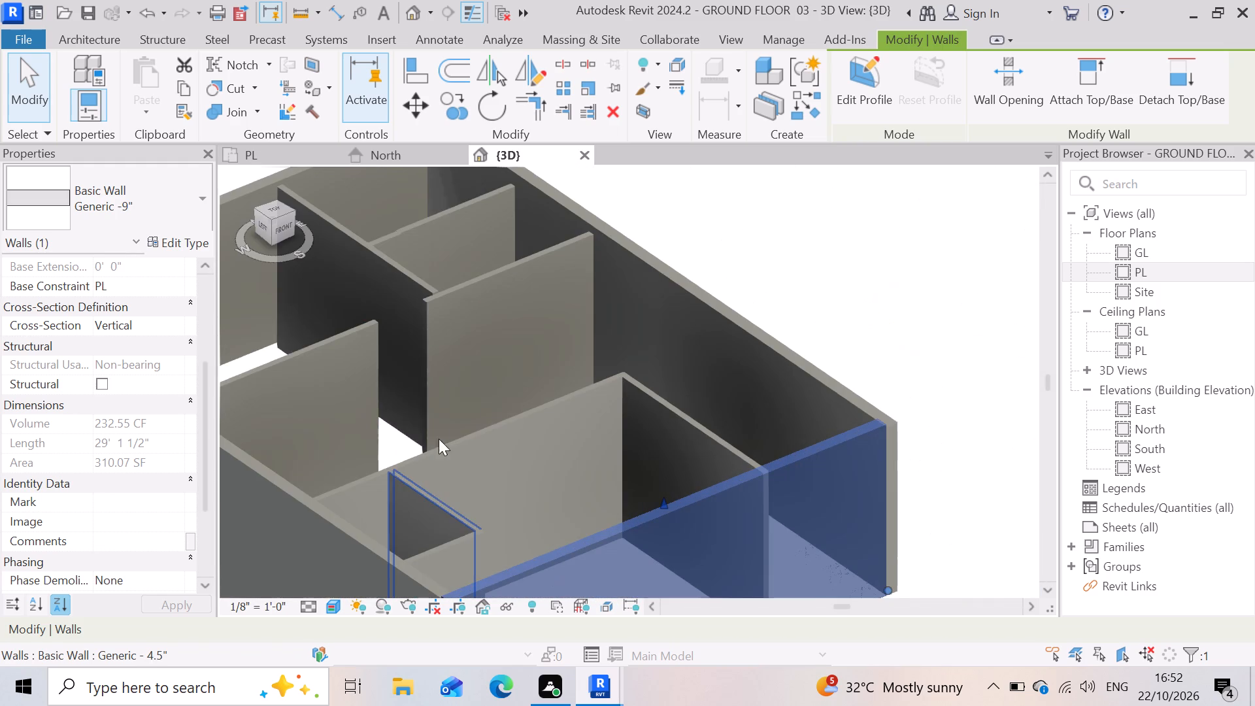
{"action": "scroll", "coordinate": [542, 395], "scroll_direction": "down", "scroll_amount": 8}
{"action": "scroll", "coordinate": [625, 458], "scroll_direction": "up", "scroll_amount": 3}
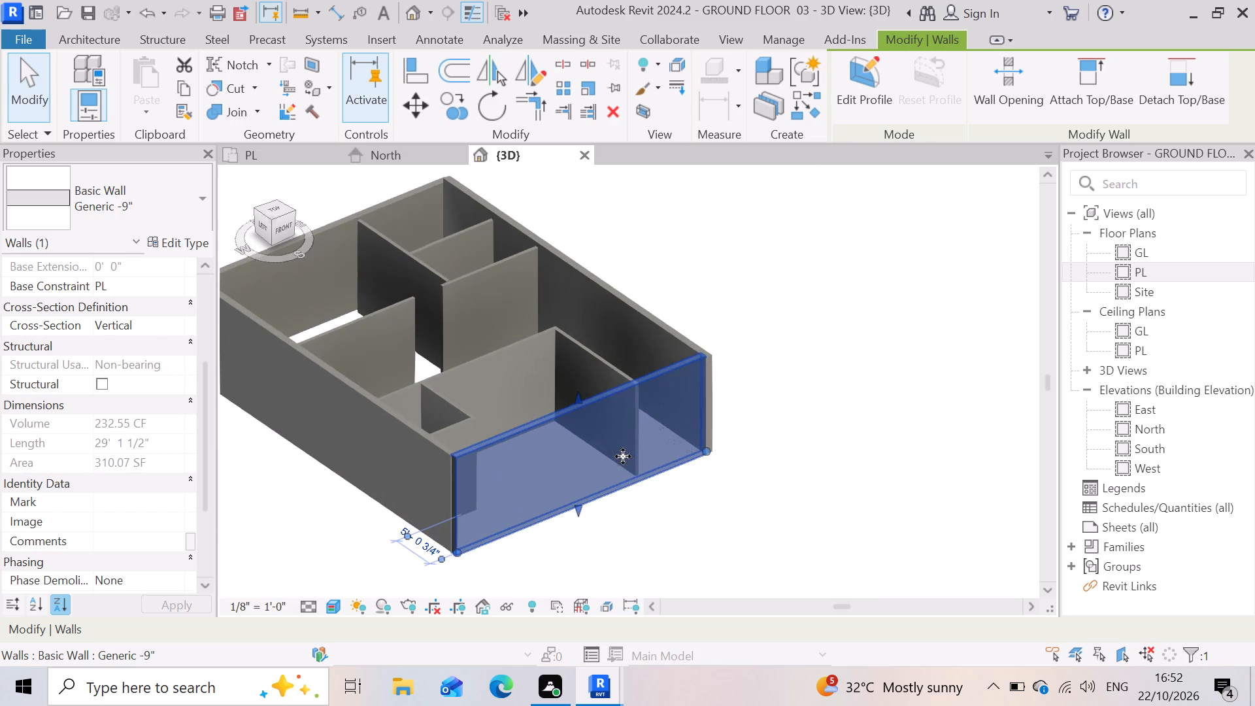
{"action": "scroll", "coordinate": [725, 384], "scroll_direction": "down", "scroll_amount": 3}
{"action": "left_click", "coordinate": [408, 541]}
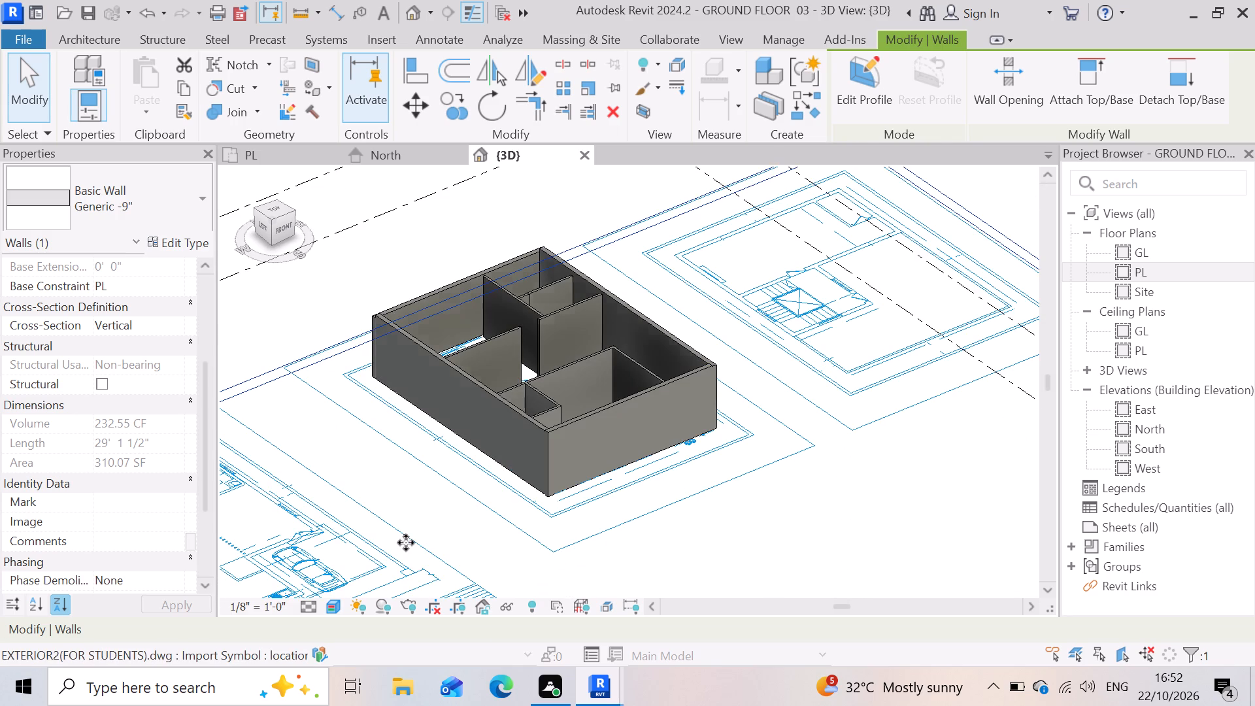
{"action": "scroll", "coordinate": [551, 419], "scroll_direction": "up", "scroll_amount": 2}
{"action": "scroll", "coordinate": [529, 368], "scroll_direction": "up", "scroll_amount": 6}
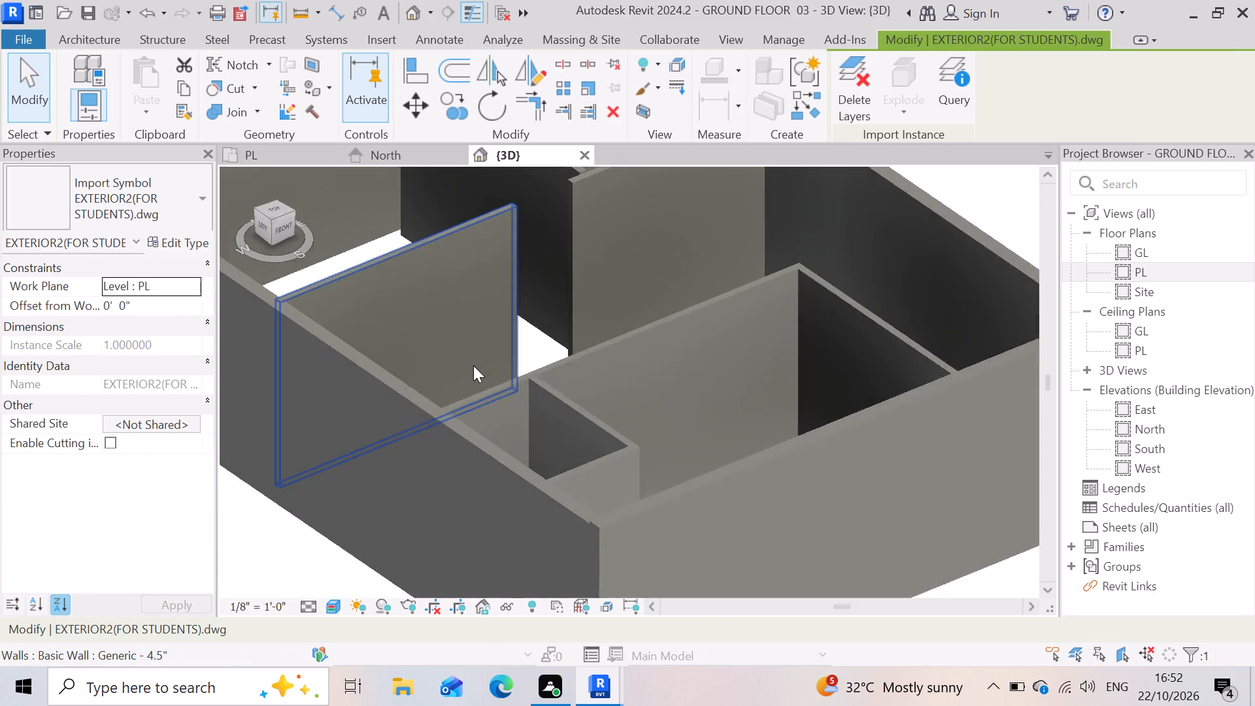
{"action": "scroll", "coordinate": [473, 365], "scroll_direction": "up", "scroll_amount": 8}
{"action": "scroll", "coordinate": [575, 356], "scroll_direction": "down", "scroll_amount": 3}
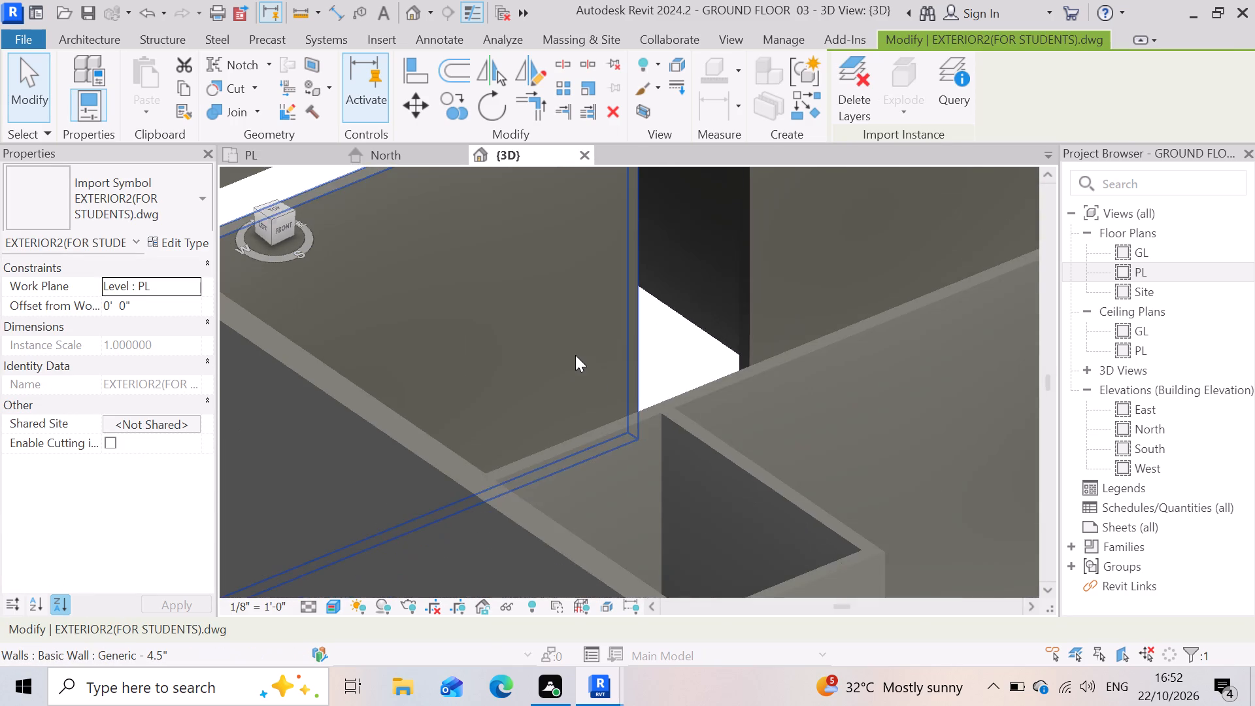
{"action": "scroll", "coordinate": [575, 355], "scroll_direction": "down", "scroll_amount": 8}
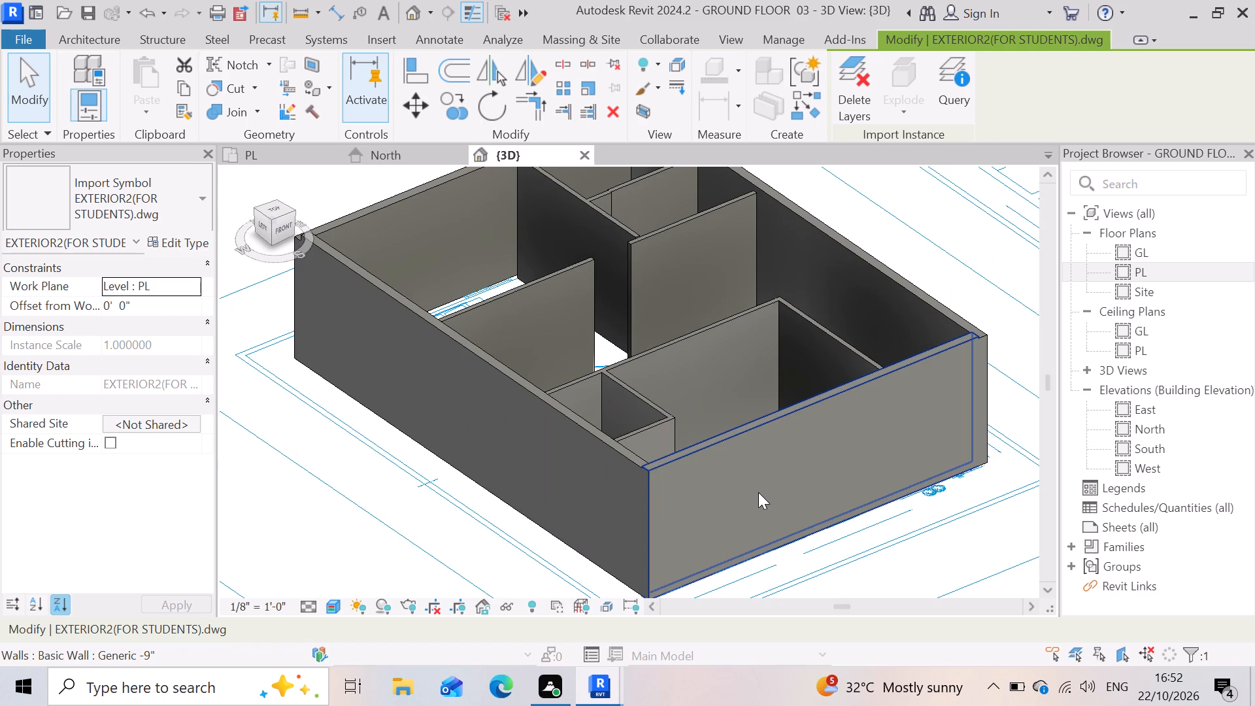
{"action": "scroll", "coordinate": [731, 484], "scroll_direction": "down", "scroll_amount": 3}
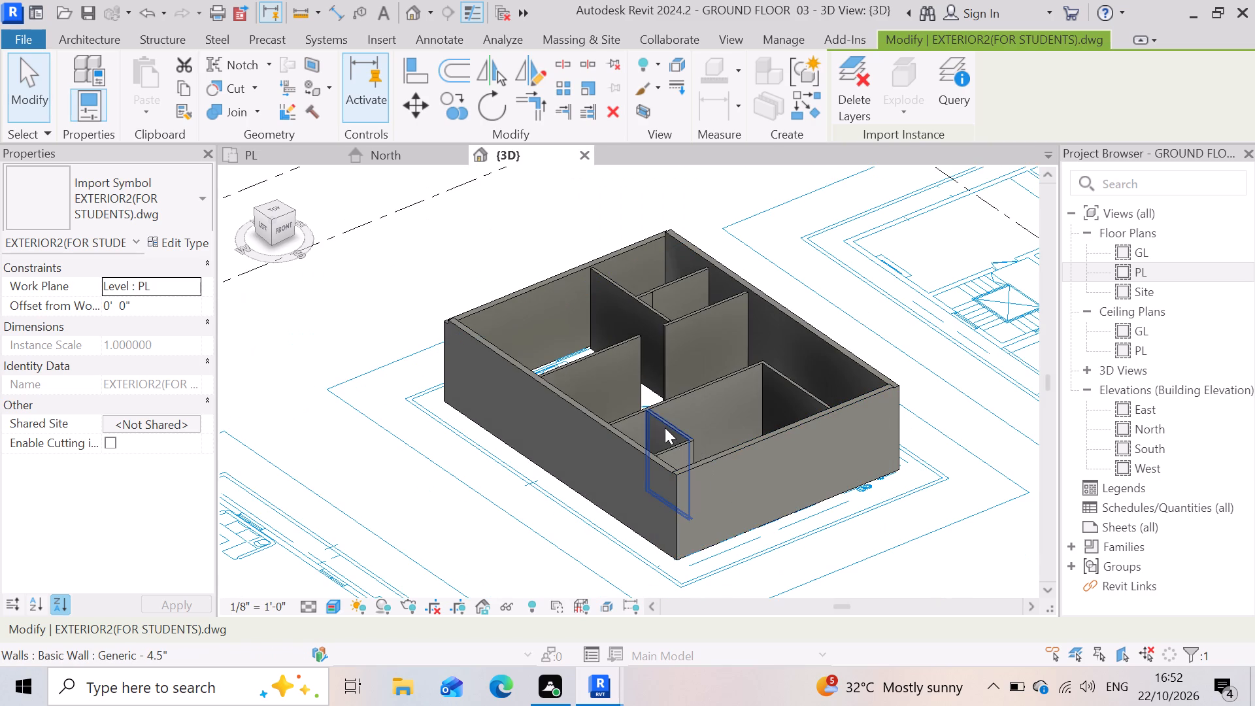
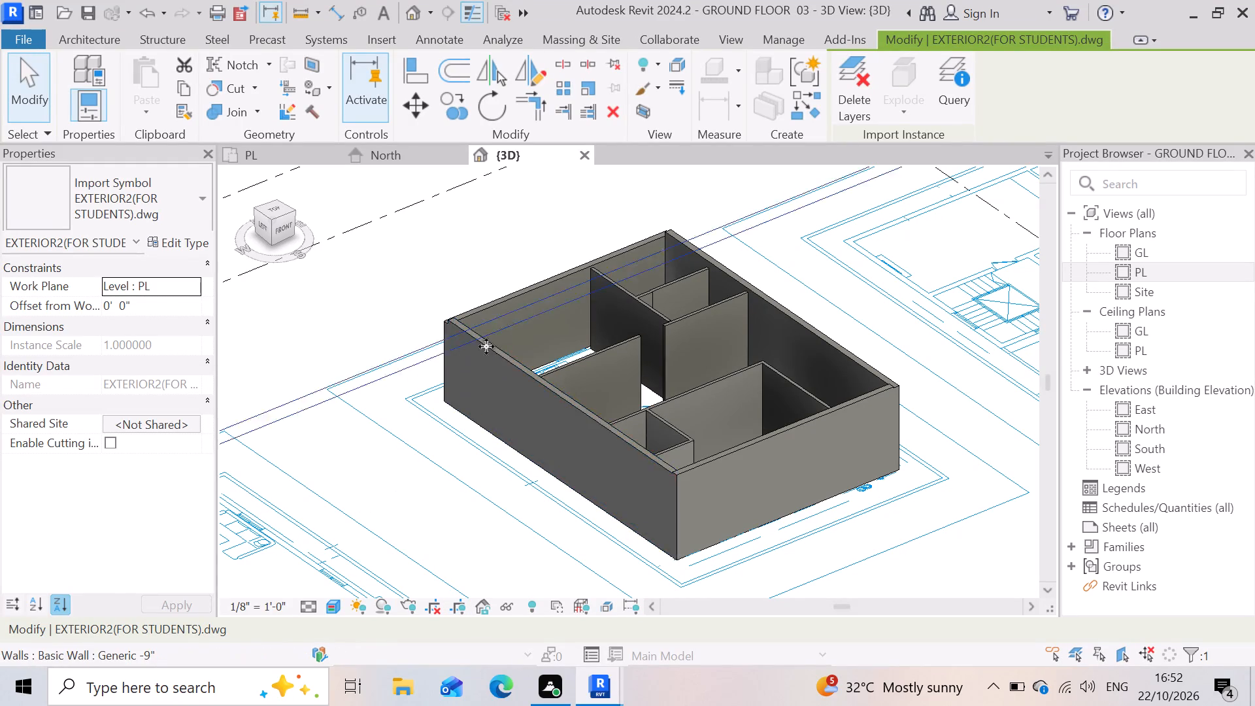
Examine the exterior and interior walls of the building in the 3D view.
{"action": "scroll", "coordinate": [477, 341], "scroll_direction": "up", "scroll_amount": 6}
{"action": "scroll", "coordinate": [654, 377], "scroll_direction": "down", "scroll_amount": 4}
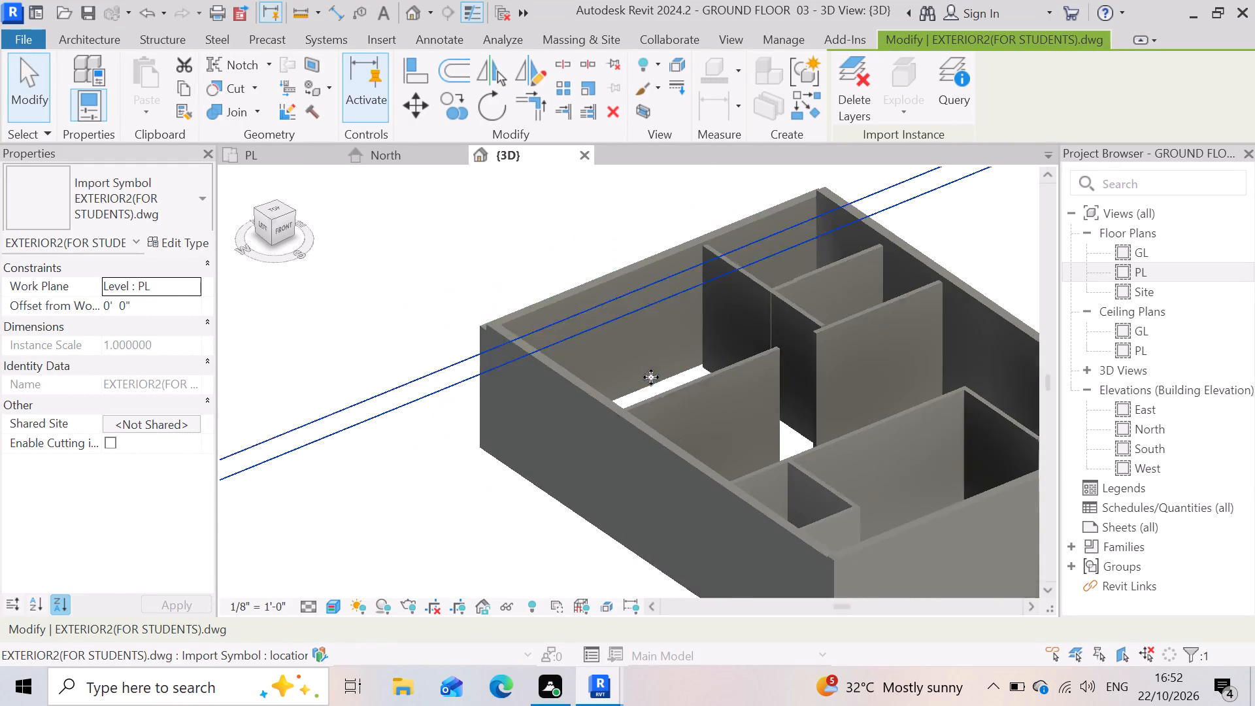
{"action": "scroll", "coordinate": [778, 394], "scroll_direction": "up", "scroll_amount": 3}
{"action": "scroll", "coordinate": [684, 407], "scroll_direction": "up", "scroll_amount": 3}
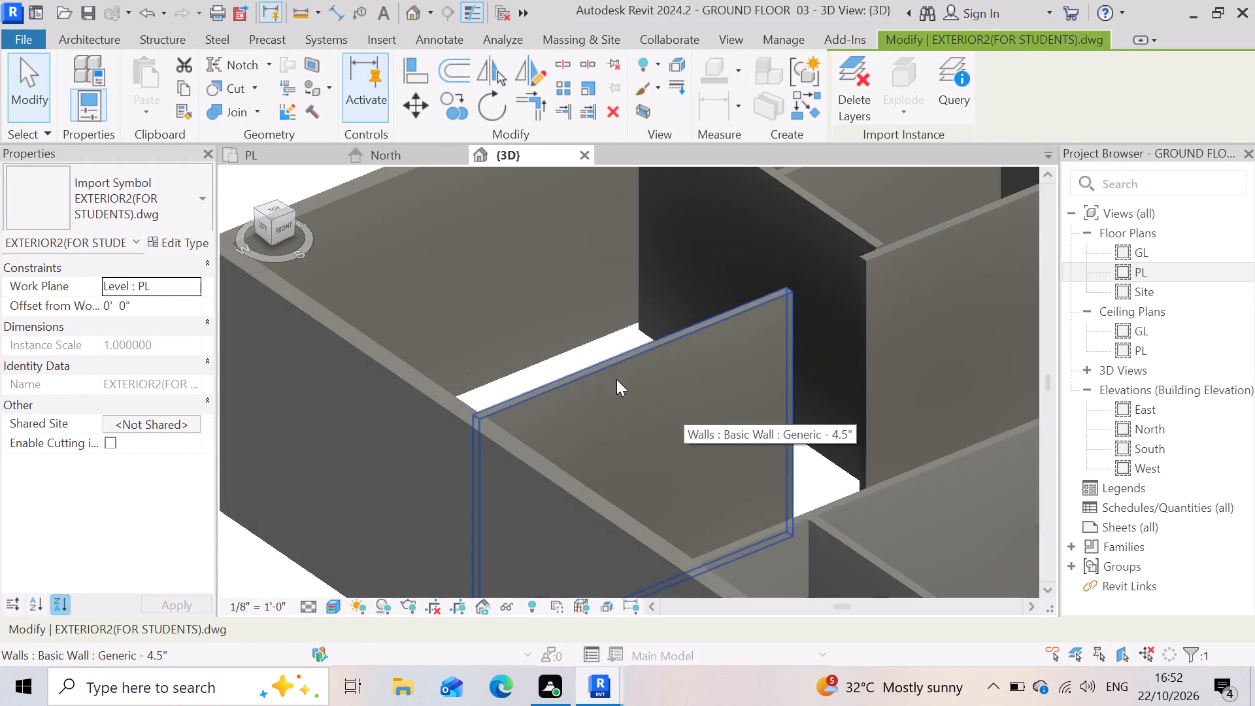
{"action": "scroll", "coordinate": [536, 387], "scroll_direction": "down", "scroll_amount": 3}
{"action": "scroll", "coordinate": [676, 358], "scroll_direction": "up", "scroll_amount": 3}
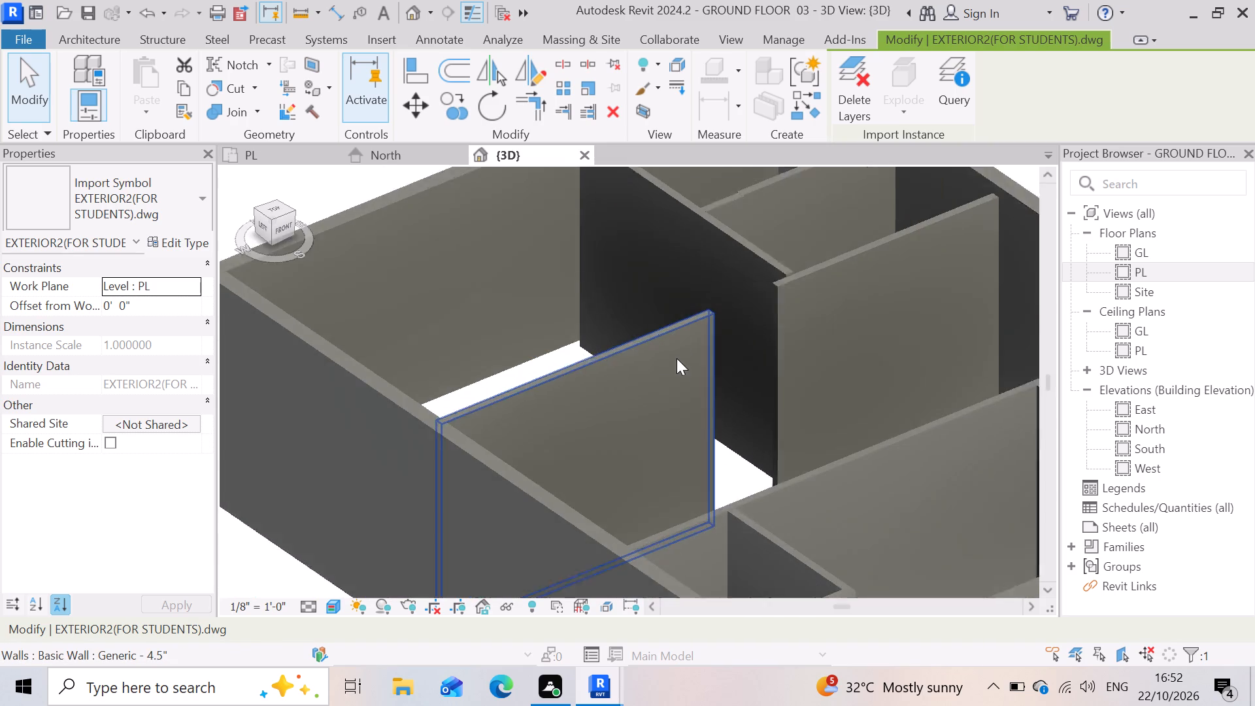
{"action": "scroll", "coordinate": [576, 346], "scroll_direction": "down", "scroll_amount": 3}
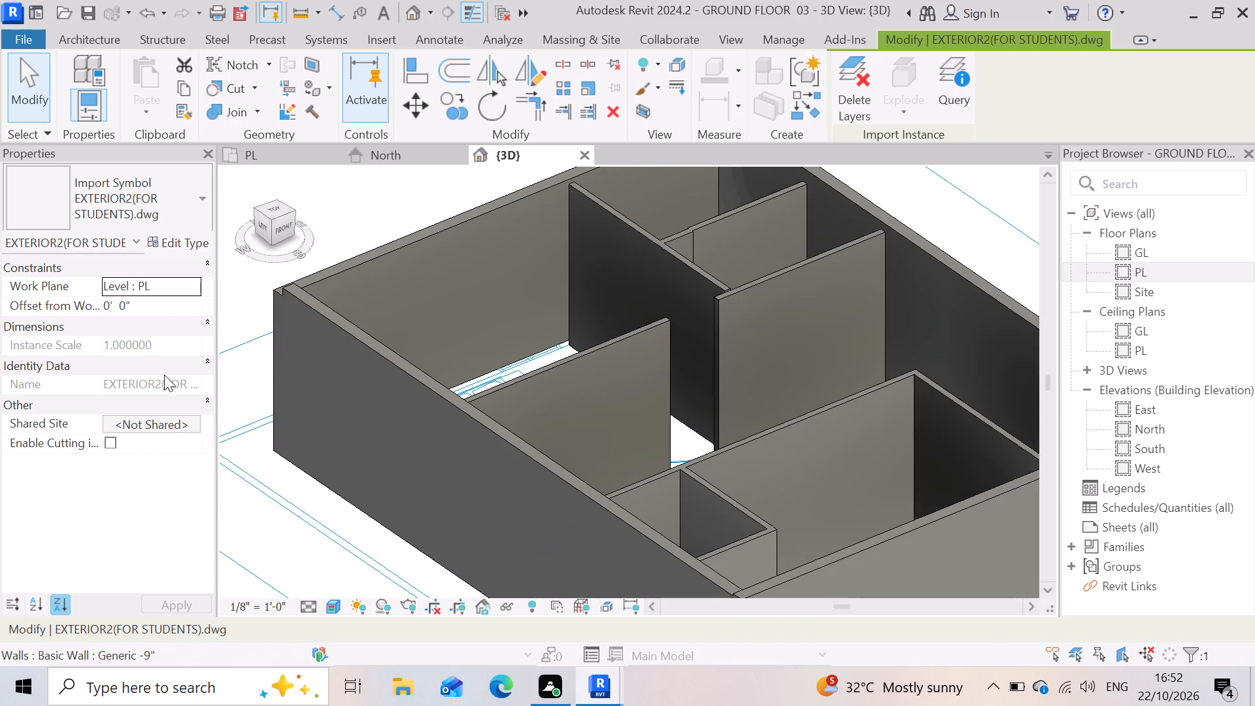
Switch to the PL floor plan and deselect the imported EXTERIOR2 drawing.
{"action": "left_click", "coordinate": [282, 153]}
{"action": "scroll", "coordinate": [410, 305], "scroll_direction": "down", "scroll_amount": 2}
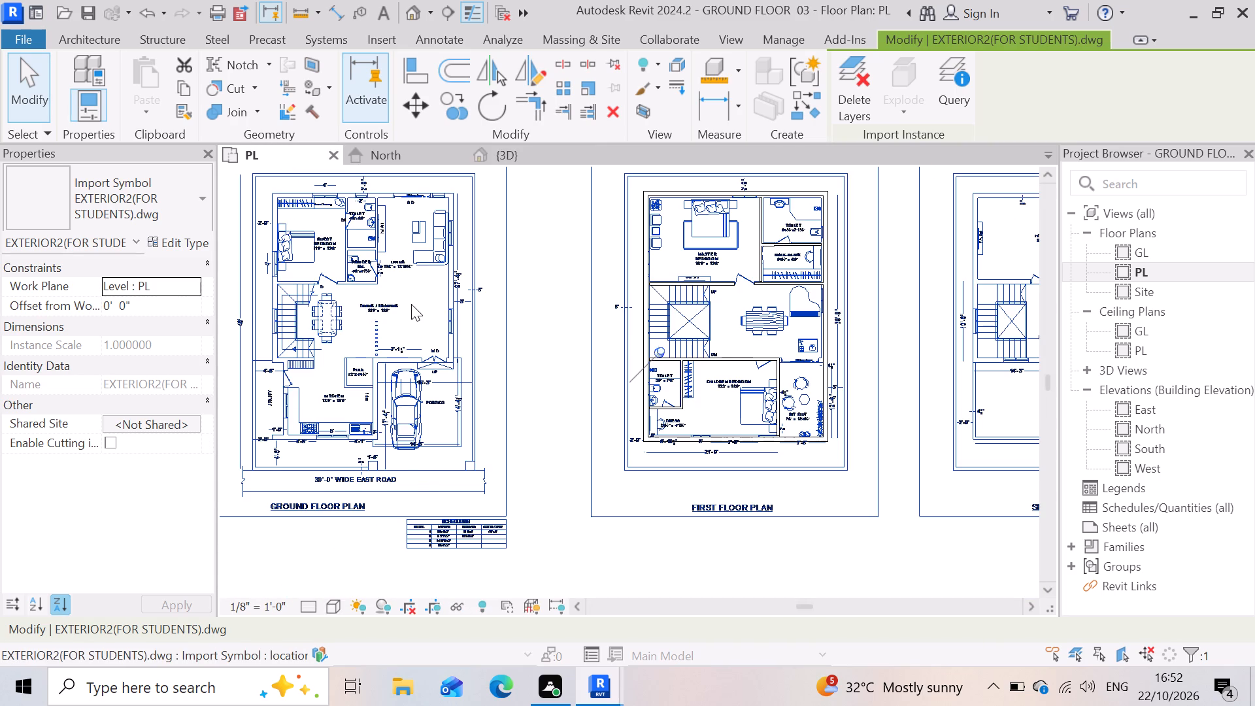
{"action": "scroll", "coordinate": [411, 304], "scroll_direction": "down", "scroll_amount": 7}
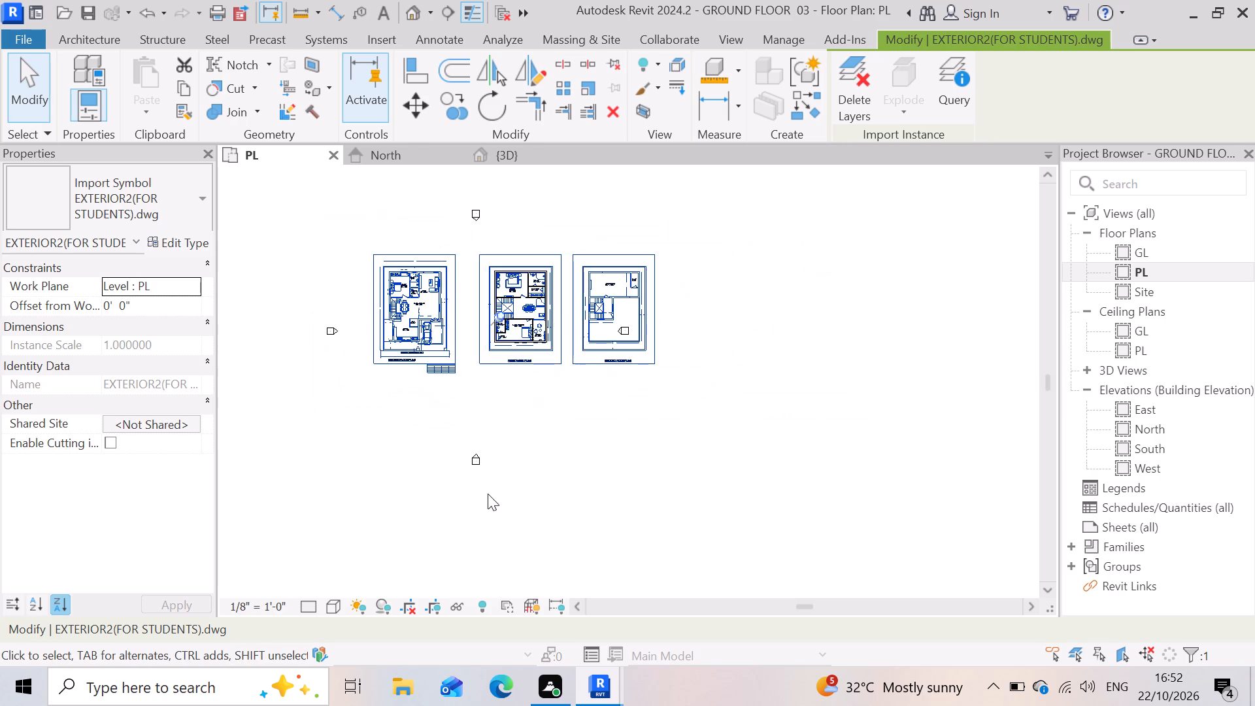
{"action": "left_click", "coordinate": [531, 470]}
{"action": "scroll", "coordinate": [561, 334], "scroll_direction": "up", "scroll_amount": 3}
{"action": "scroll", "coordinate": [493, 312], "scroll_direction": "up", "scroll_amount": 1}
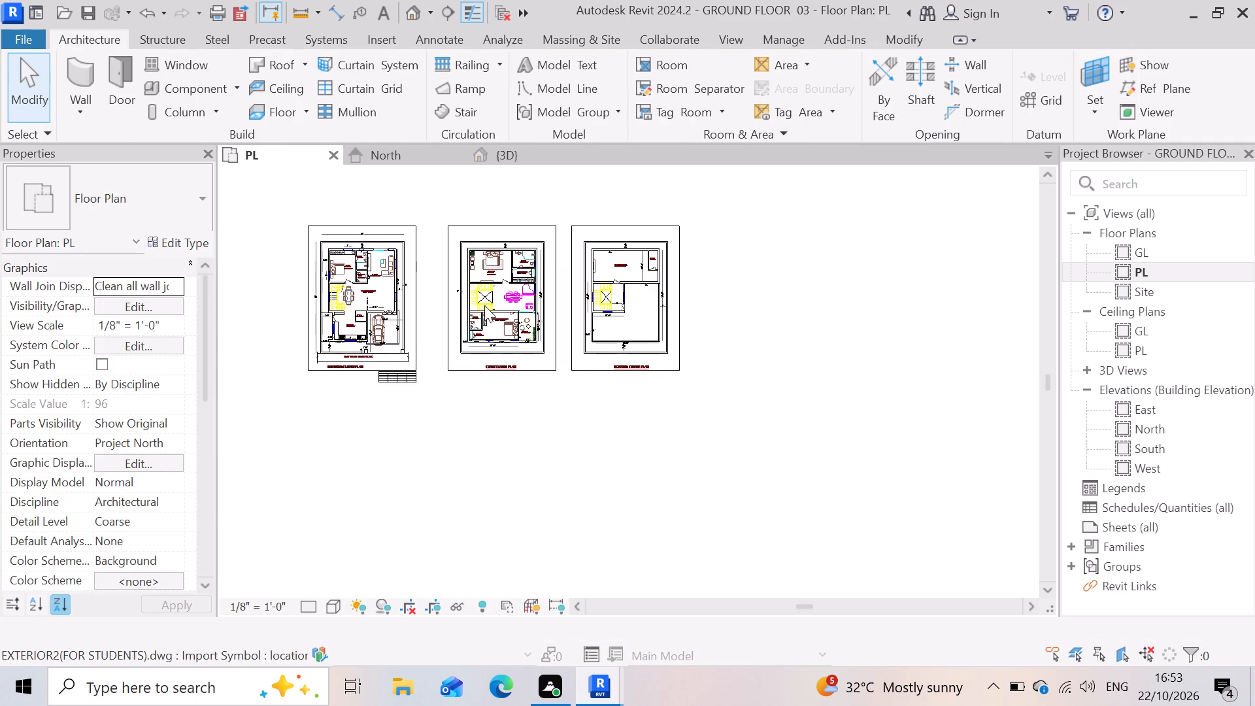
{"action": "scroll", "coordinate": [484, 305], "scroll_direction": "up", "scroll_amount": 3}
{"action": "scroll", "coordinate": [692, 433], "scroll_direction": "down", "scroll_amount": 4}
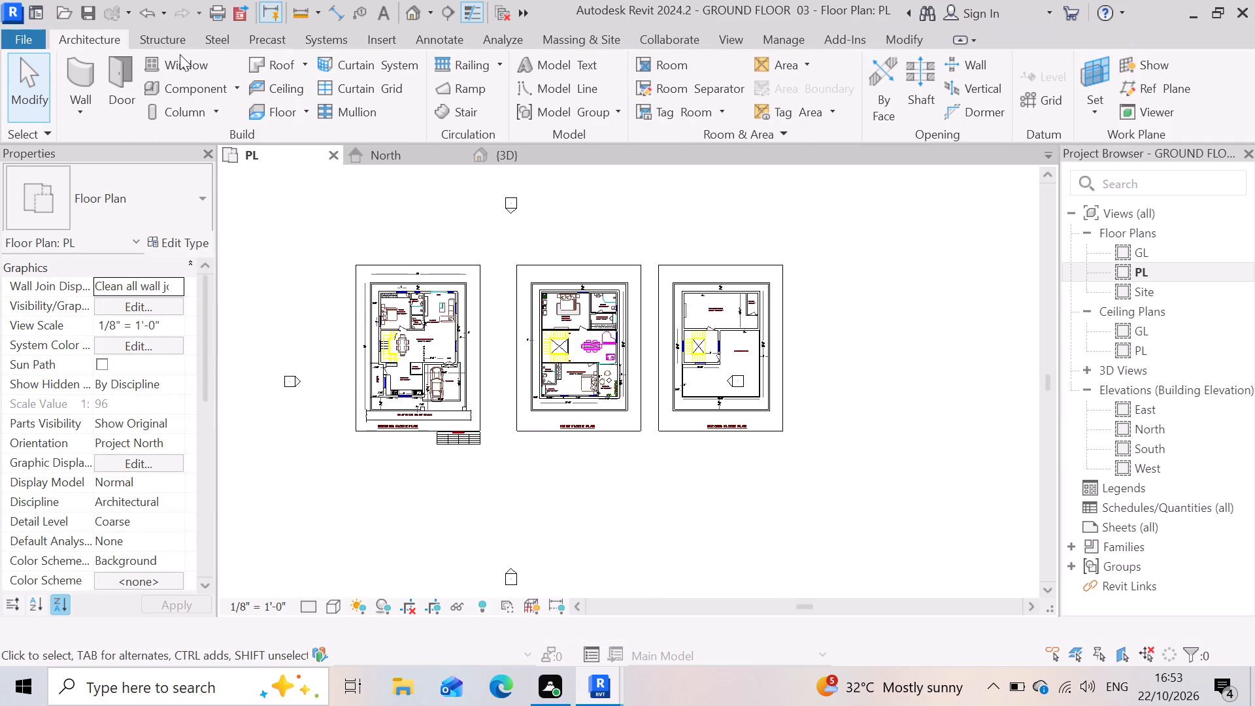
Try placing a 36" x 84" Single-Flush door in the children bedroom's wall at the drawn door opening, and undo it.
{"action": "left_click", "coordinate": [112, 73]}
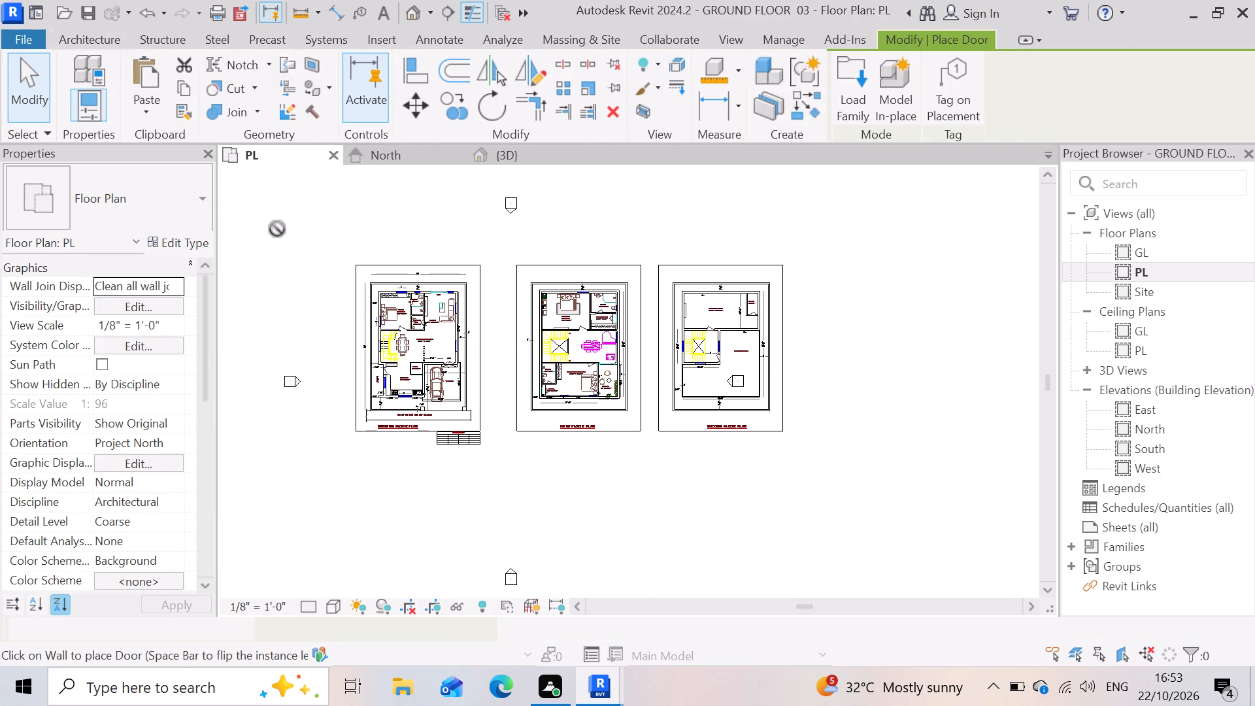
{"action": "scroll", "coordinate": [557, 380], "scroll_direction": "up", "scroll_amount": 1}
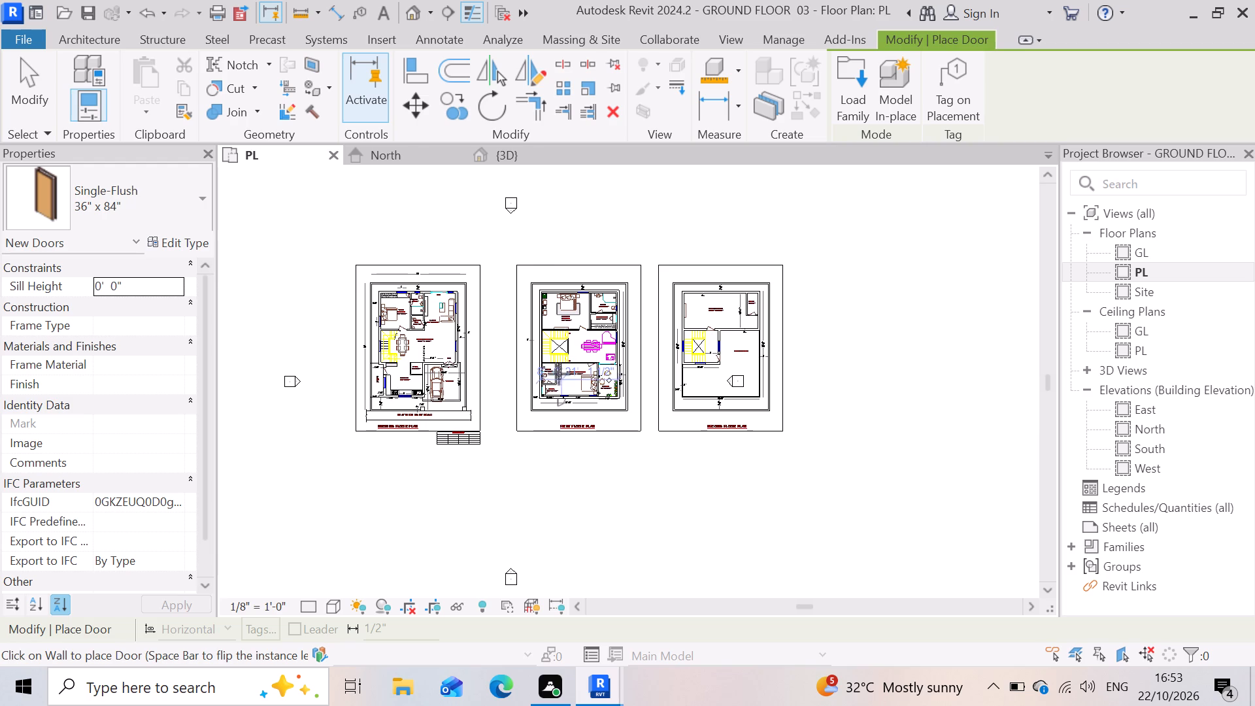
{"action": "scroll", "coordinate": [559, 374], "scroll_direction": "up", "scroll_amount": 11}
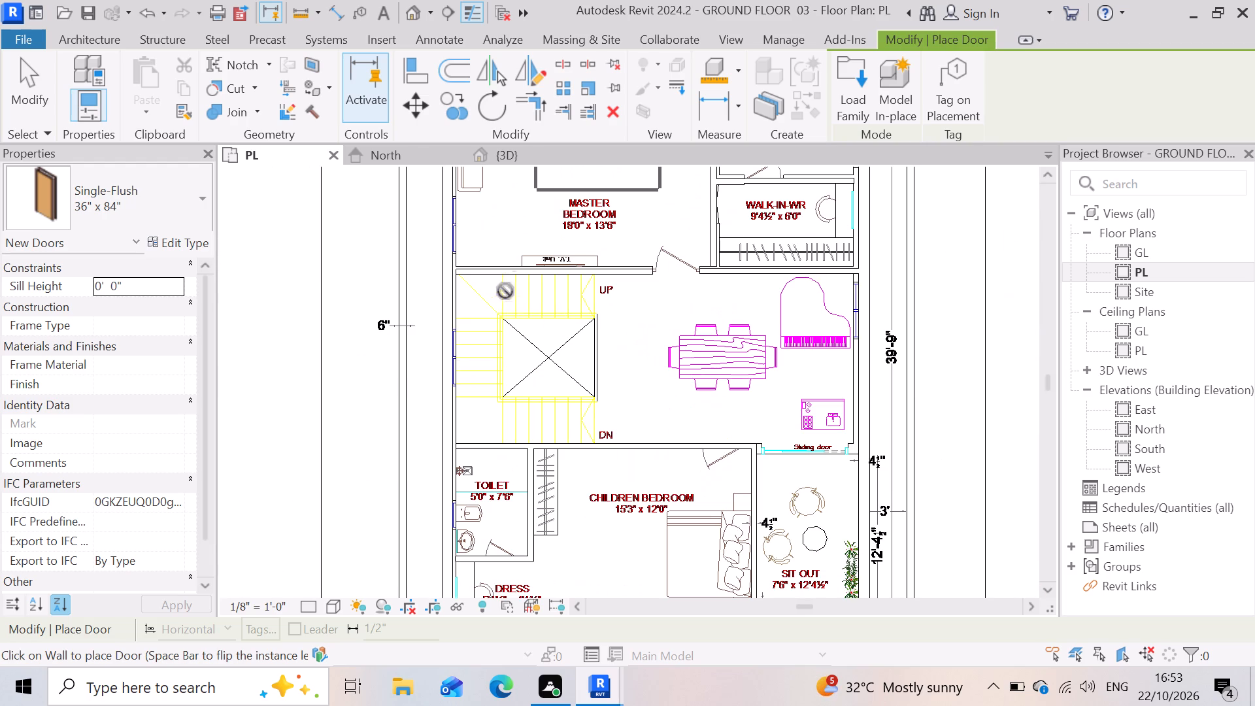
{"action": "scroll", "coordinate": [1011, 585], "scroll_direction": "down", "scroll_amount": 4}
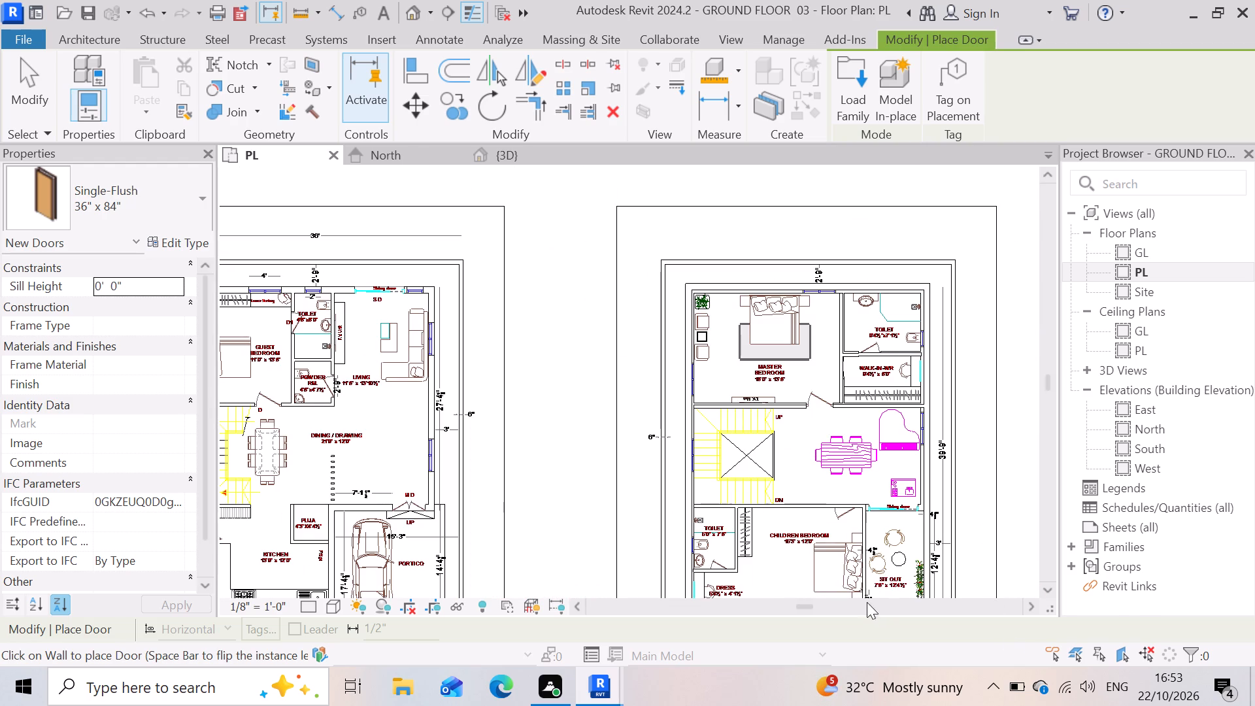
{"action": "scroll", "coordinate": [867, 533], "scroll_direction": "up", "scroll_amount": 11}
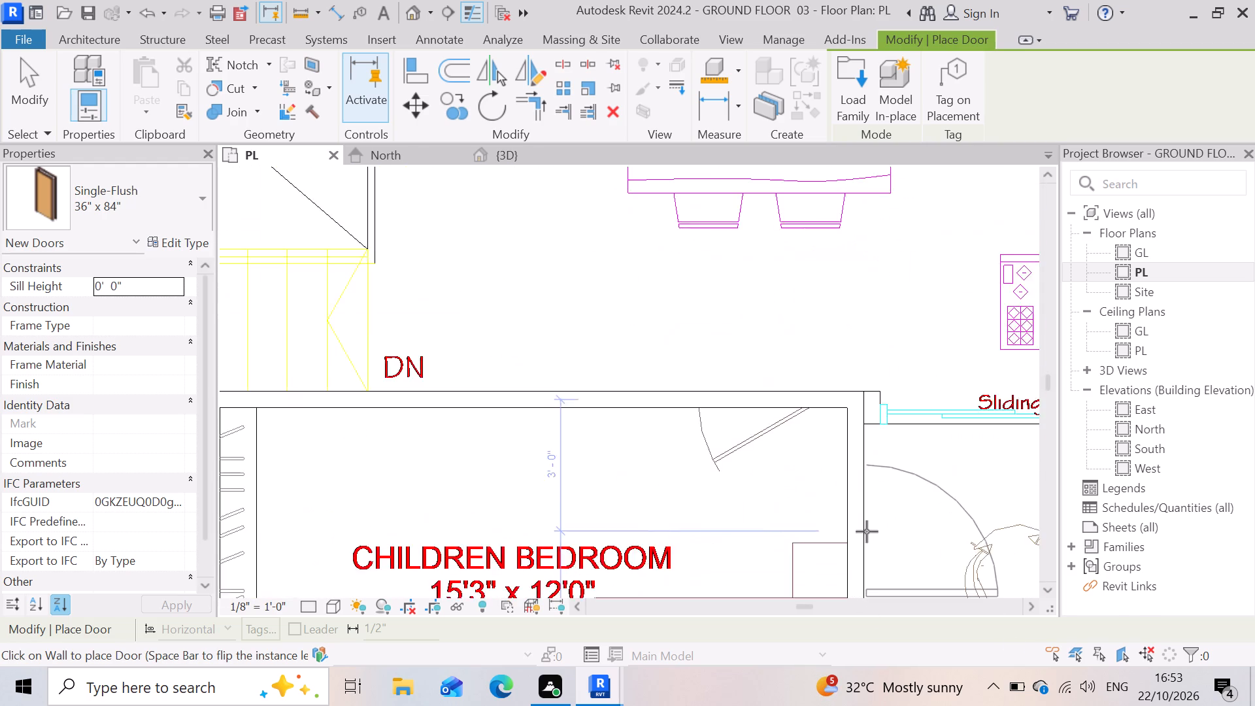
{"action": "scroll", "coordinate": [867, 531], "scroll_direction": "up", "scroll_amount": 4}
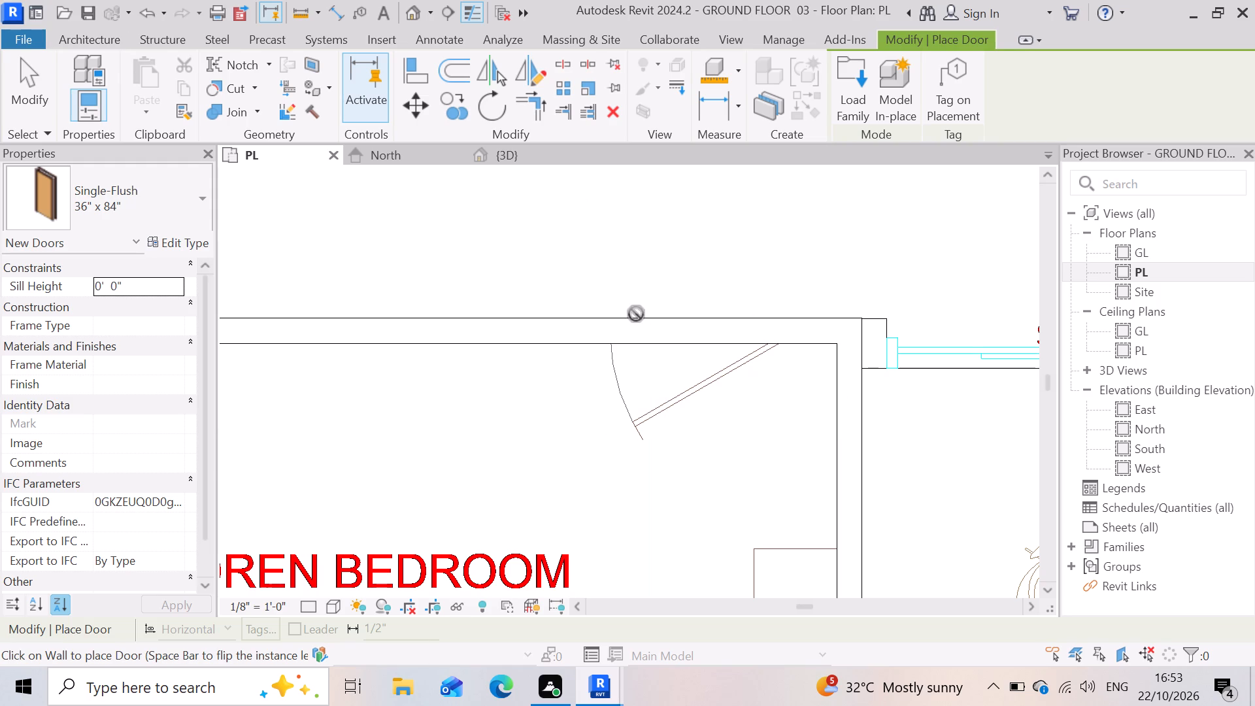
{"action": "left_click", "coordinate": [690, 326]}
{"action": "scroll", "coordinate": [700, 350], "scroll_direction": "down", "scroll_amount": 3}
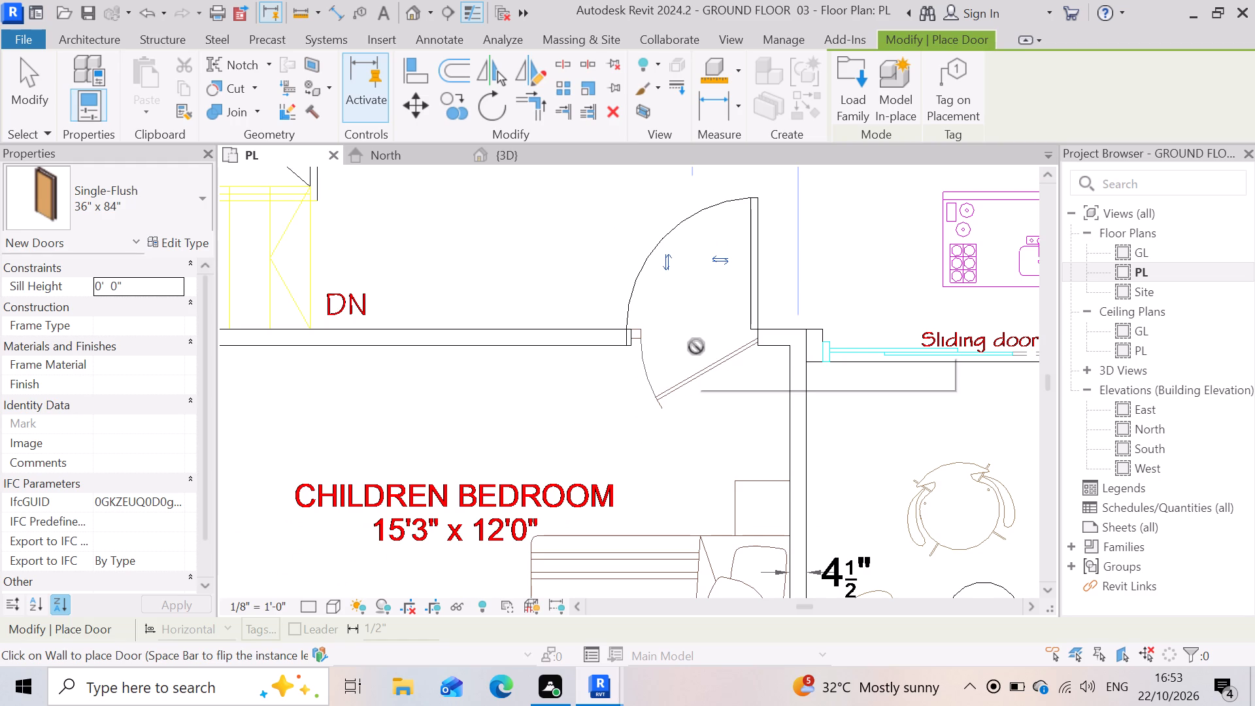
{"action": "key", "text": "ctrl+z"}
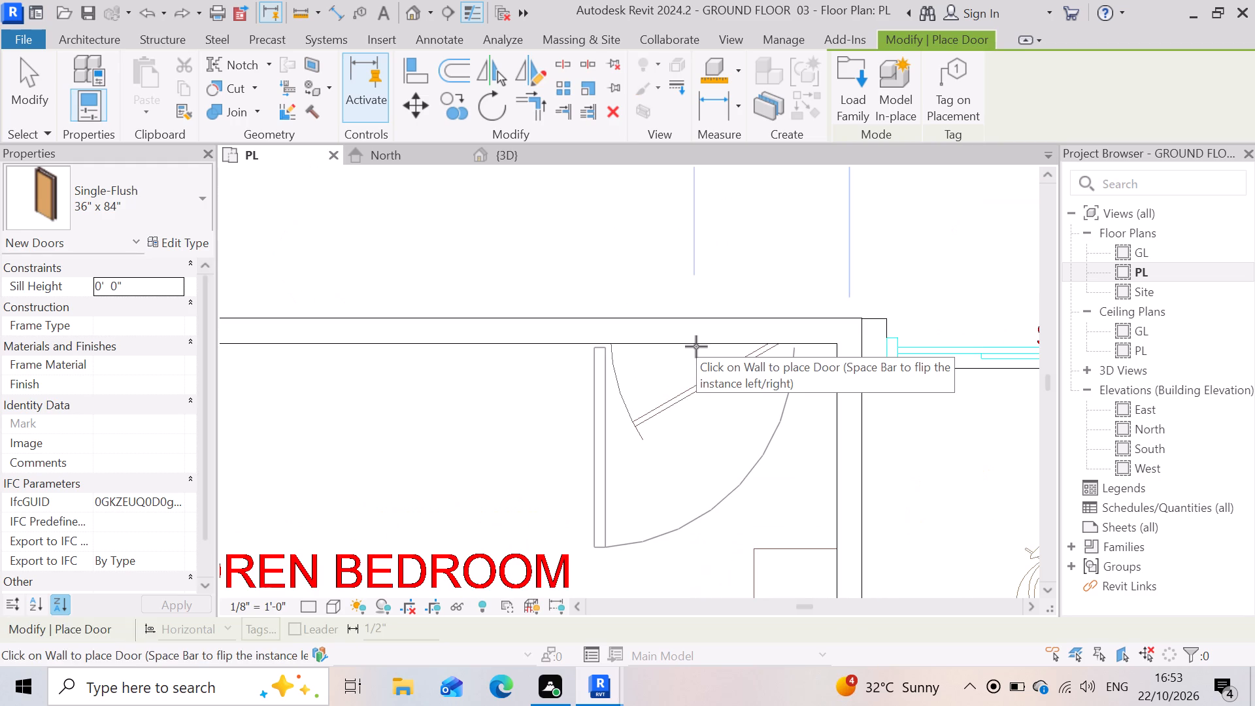
Duplicate the 36" x 84" Single-Flush door type under the name 2'8"X7'.
{"action": "left_click", "coordinate": [184, 246]}
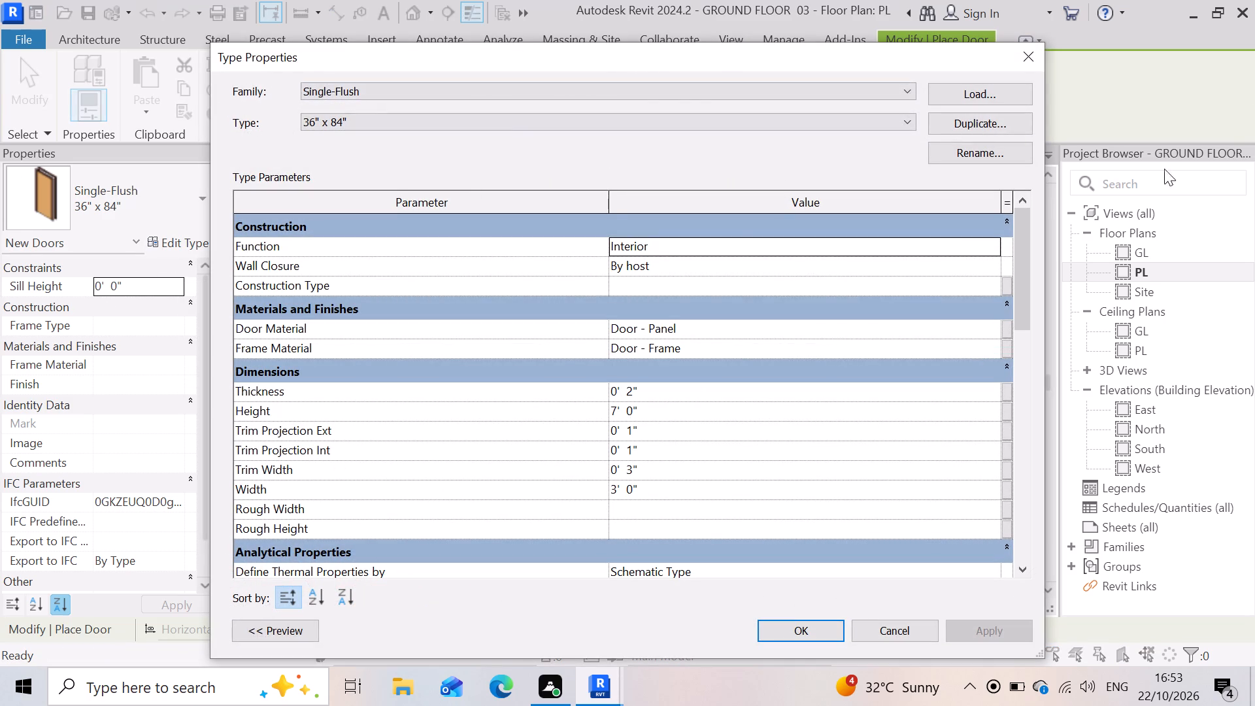
{"action": "left_click", "coordinate": [981, 117]}
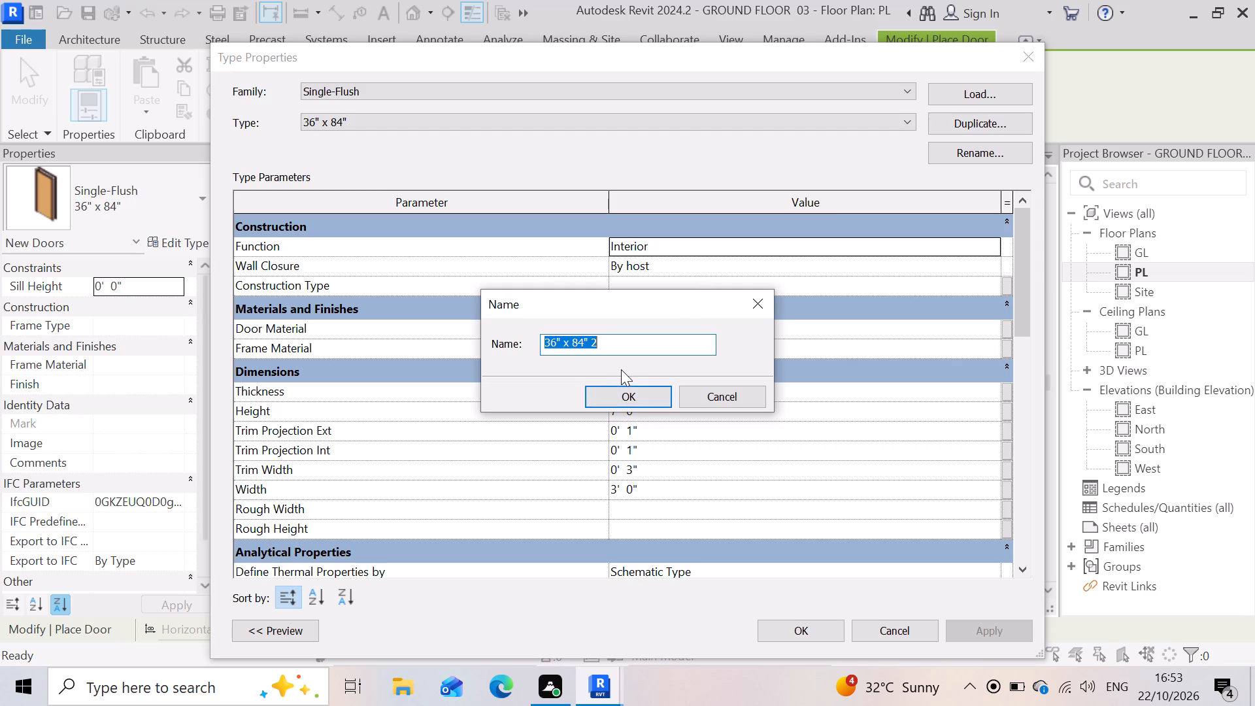
{"action": "left_click", "coordinate": [618, 345]}
{"action": "left_click_drag", "start_coordinate": [618, 345], "coordinate": [442, 383]}
{"action": "key", "text": "BackSpace"}
{"action": "key", "text": "2"}
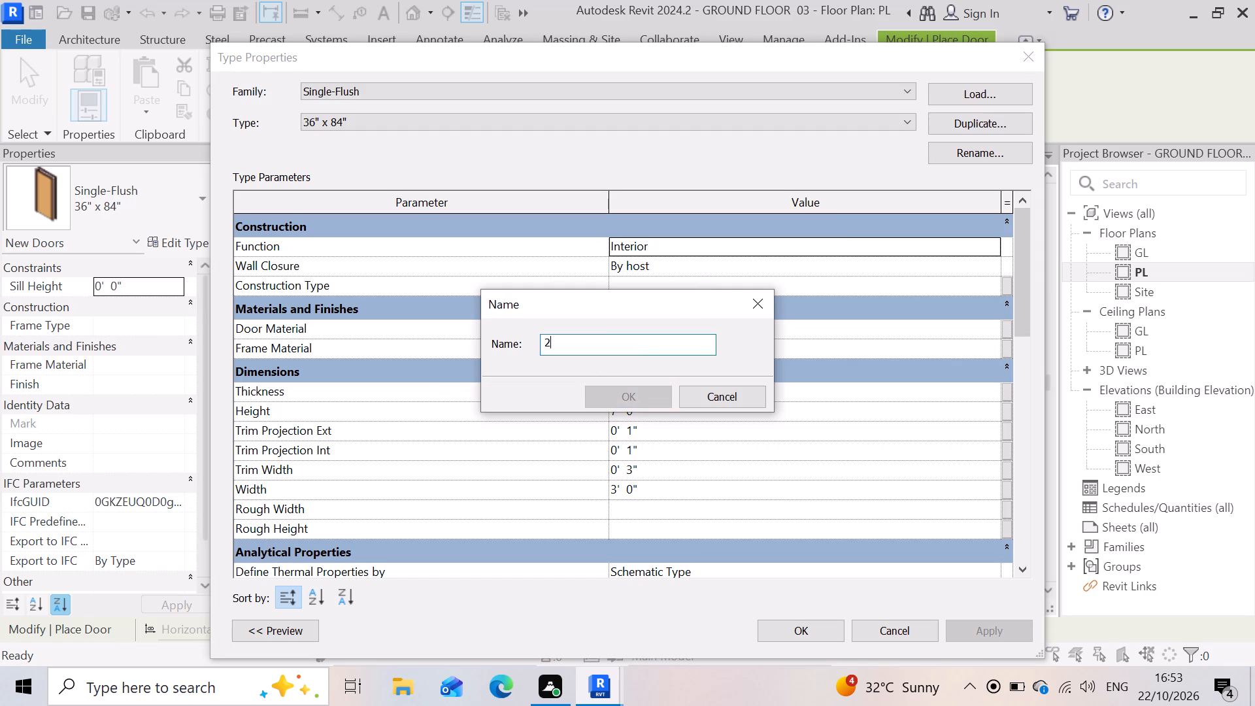
{"action": "key", "text": "apostrophe"}
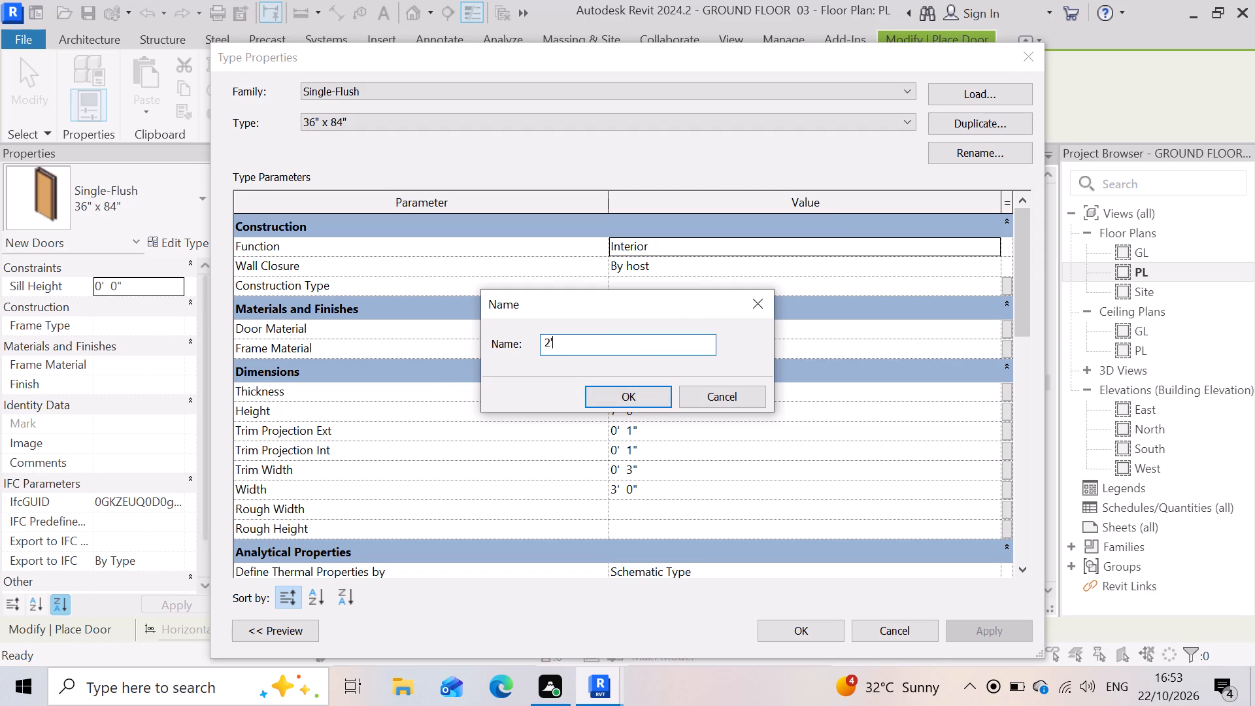
{"action": "key", "text": "8"}
{"action": "key", "text": "shift+quotedbl"}
{"action": "key", "text": "x"}
{"action": "key", "text": "7"}
{"action": "key", "text": "apostrophe"}
{"action": "left_click", "coordinate": [624, 392]}
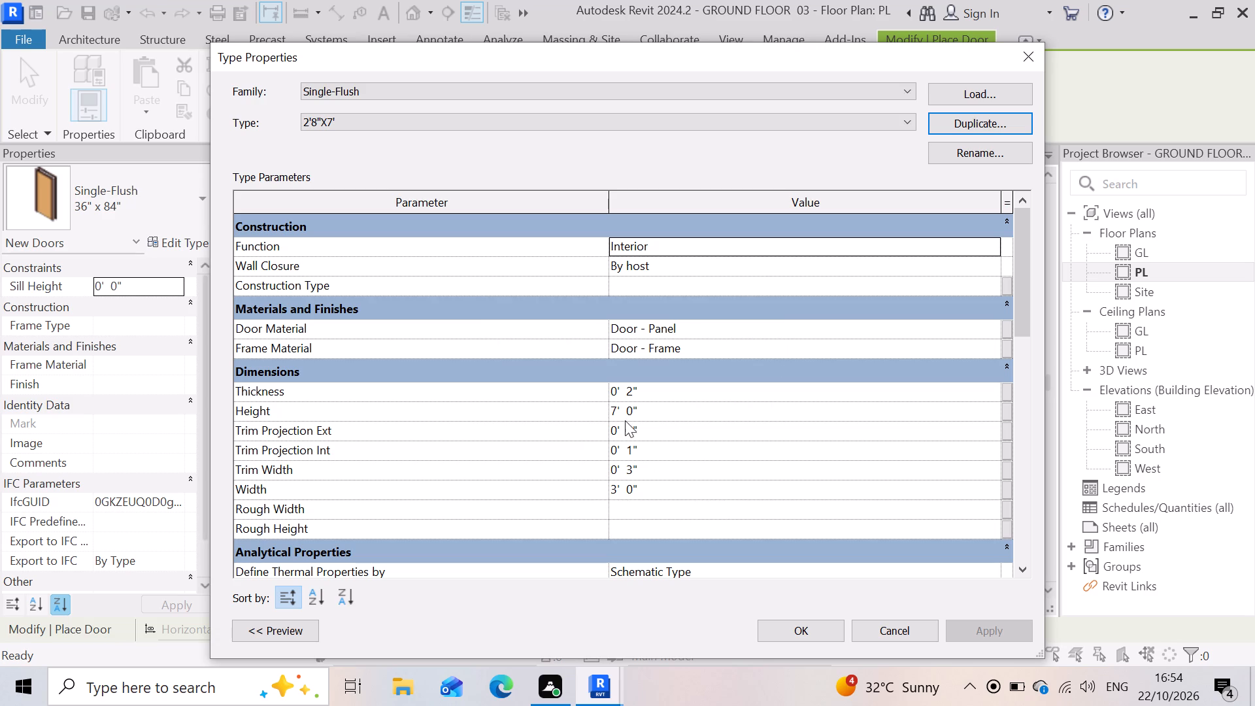
Set the Thickness of the 2'8"X7' door type to 2'8" and apply the type properties.
{"action": "left_click", "coordinate": [658, 397]}
{"action": "left_click_drag", "start_coordinate": [658, 397], "coordinate": [522, 442]}
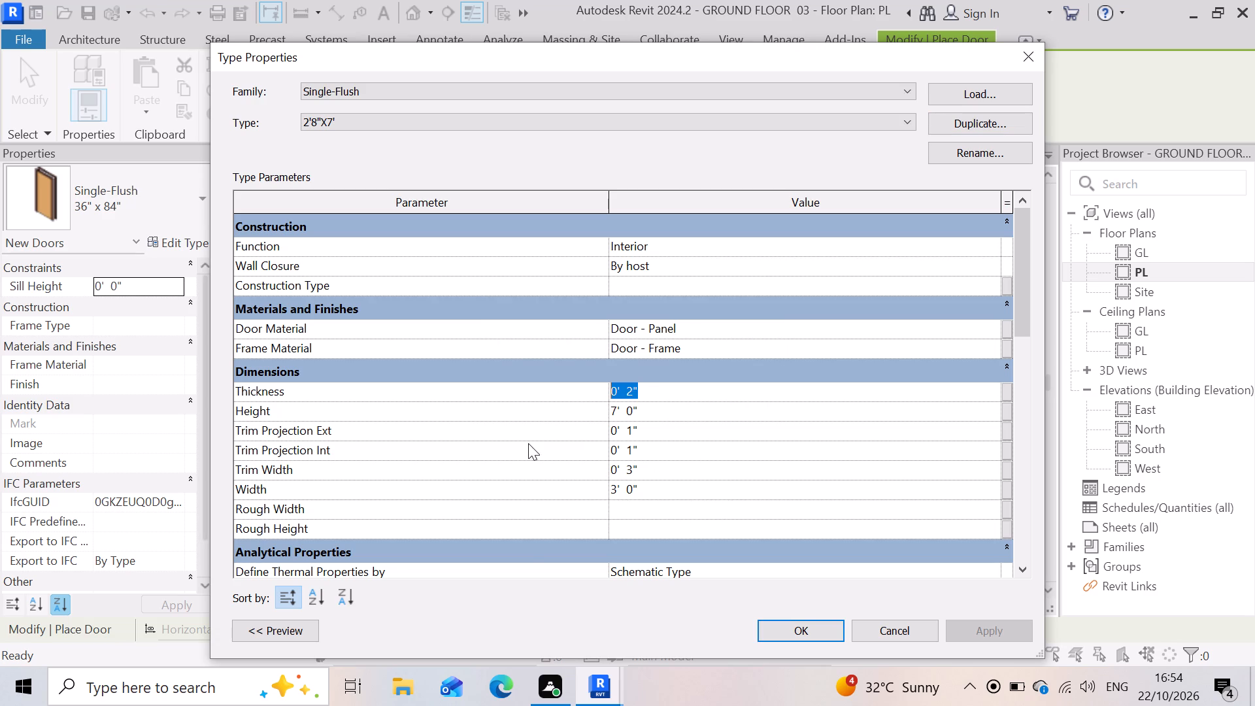
{"action": "key", "text": "2"}
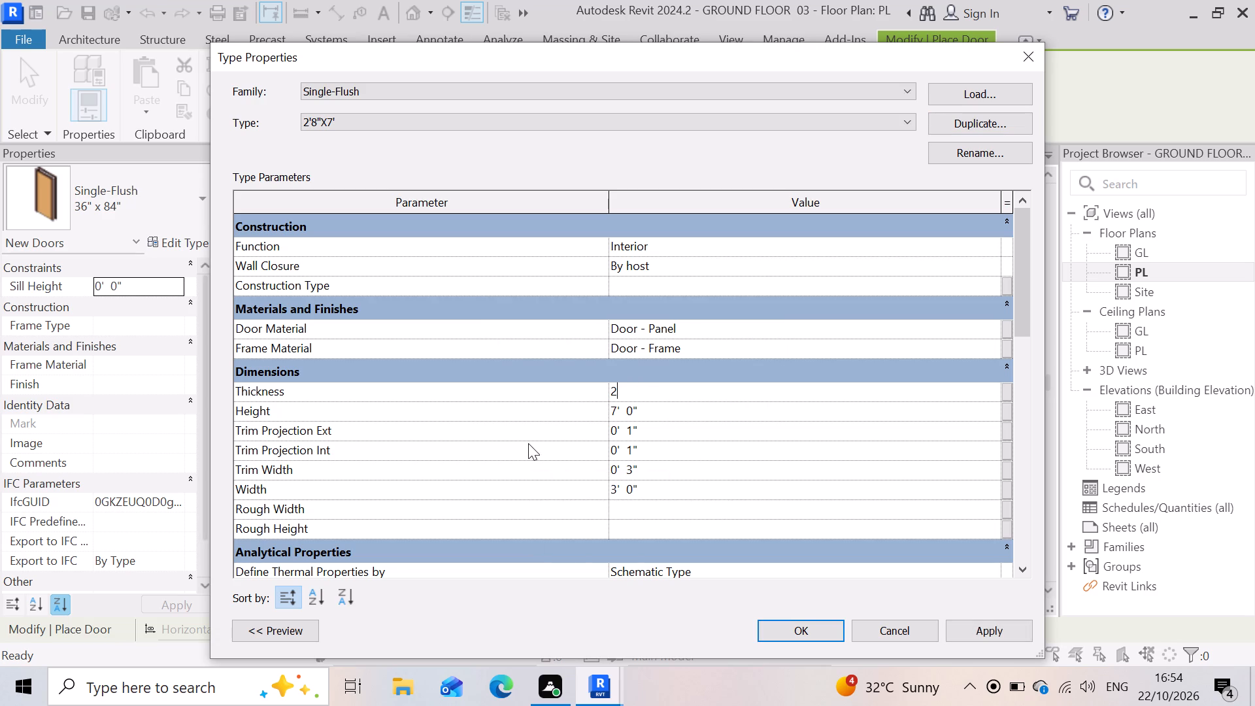
{"action": "key", "text": "apostrophe"}
{"action": "key", "text": "8"}
{"action": "key", "text": "shift+quotedbl"}
{"action": "key", "text": "Return"}
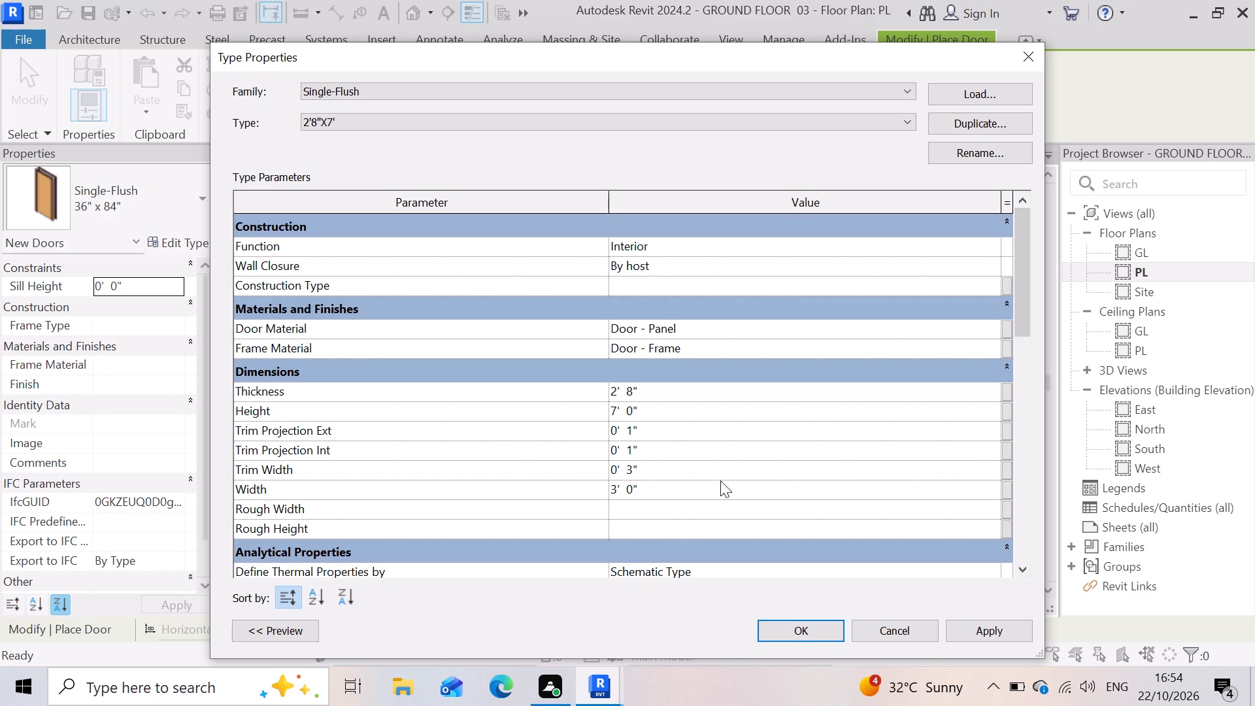
{"action": "left_click", "coordinate": [982, 621]}
{"action": "left_click", "coordinate": [812, 641]}
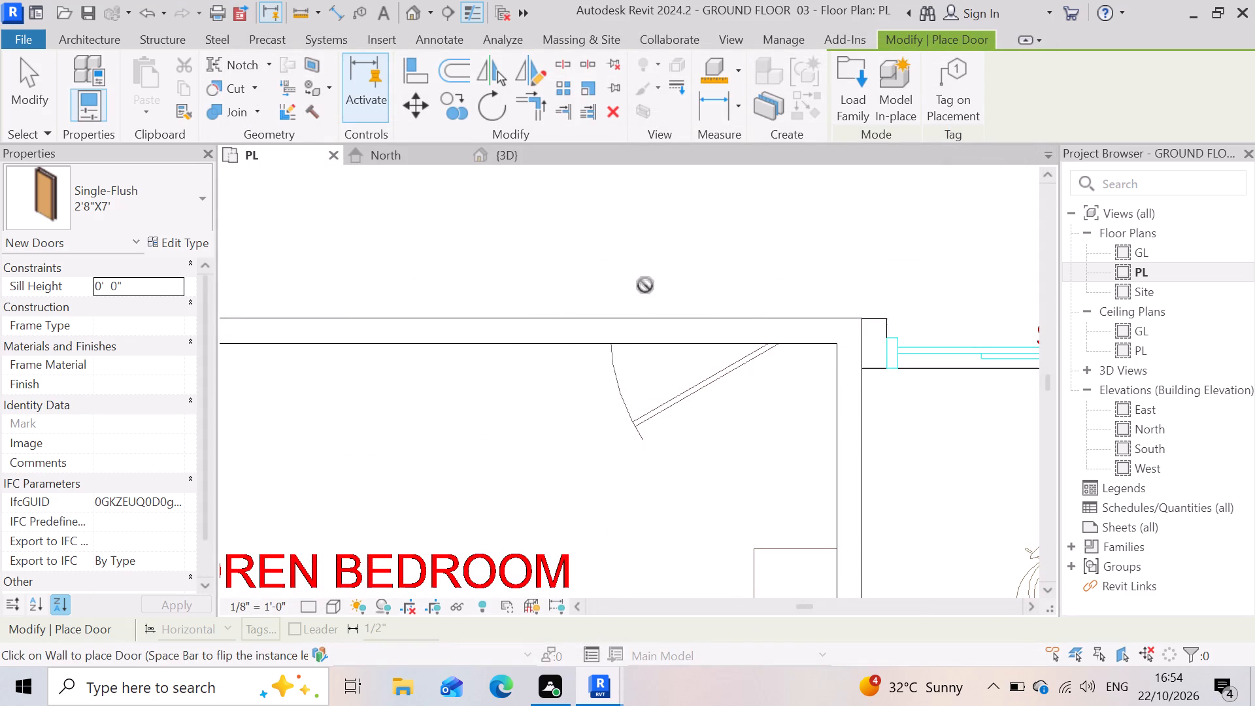
Place a 2'8"X7' Single-Flush door in the children bedroom's wall at the drawn door opening near the sliding door.
{"action": "scroll", "coordinate": [724, 415], "scroll_direction": "down", "scroll_amount": 6}
{"action": "scroll", "coordinate": [727, 413], "scroll_direction": "up", "scroll_amount": 6}
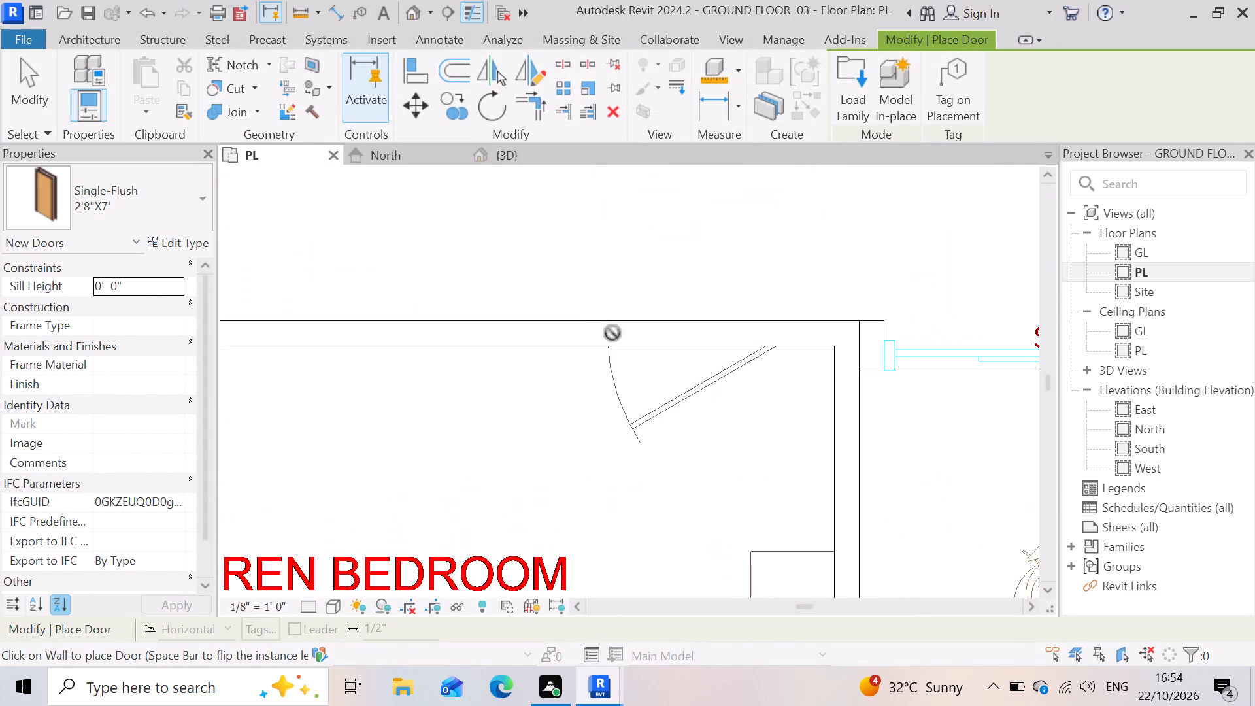
{"action": "left_click", "coordinate": [680, 328]}
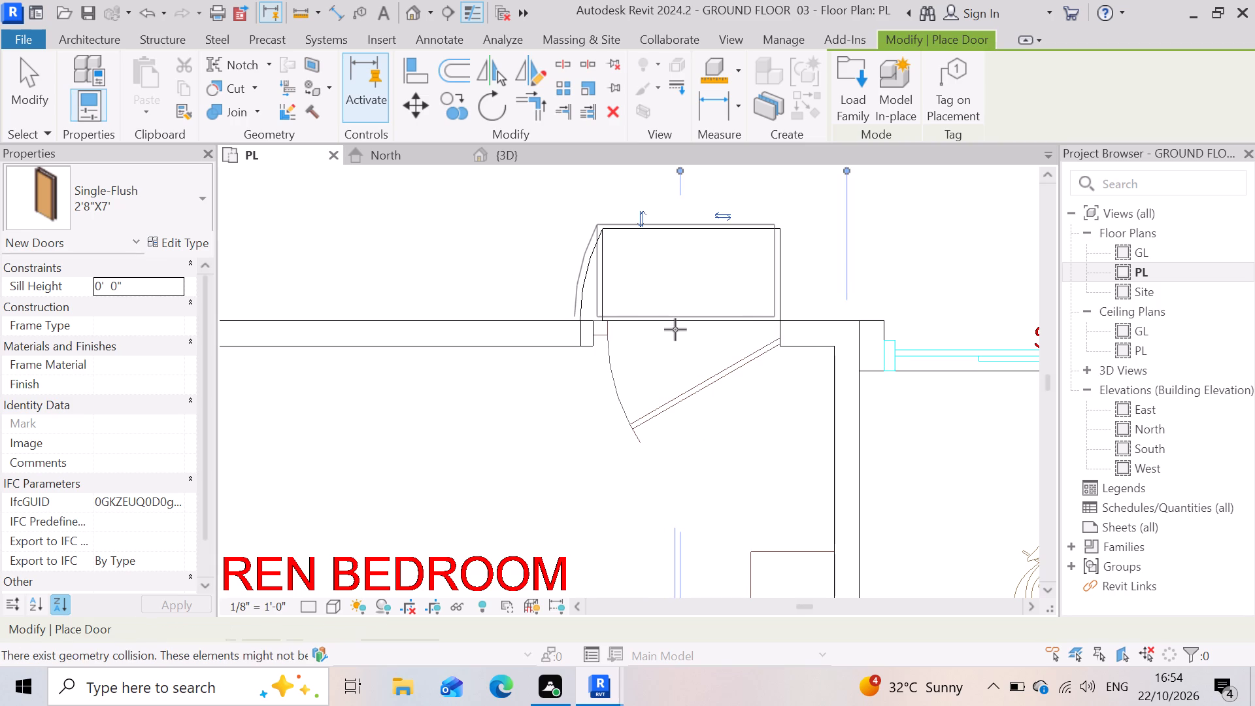
Flip the new door near the sliding door so that it swings into the children bedroom.
{"action": "scroll", "coordinate": [627, 417], "scroll_direction": "down", "scroll_amount": 3}
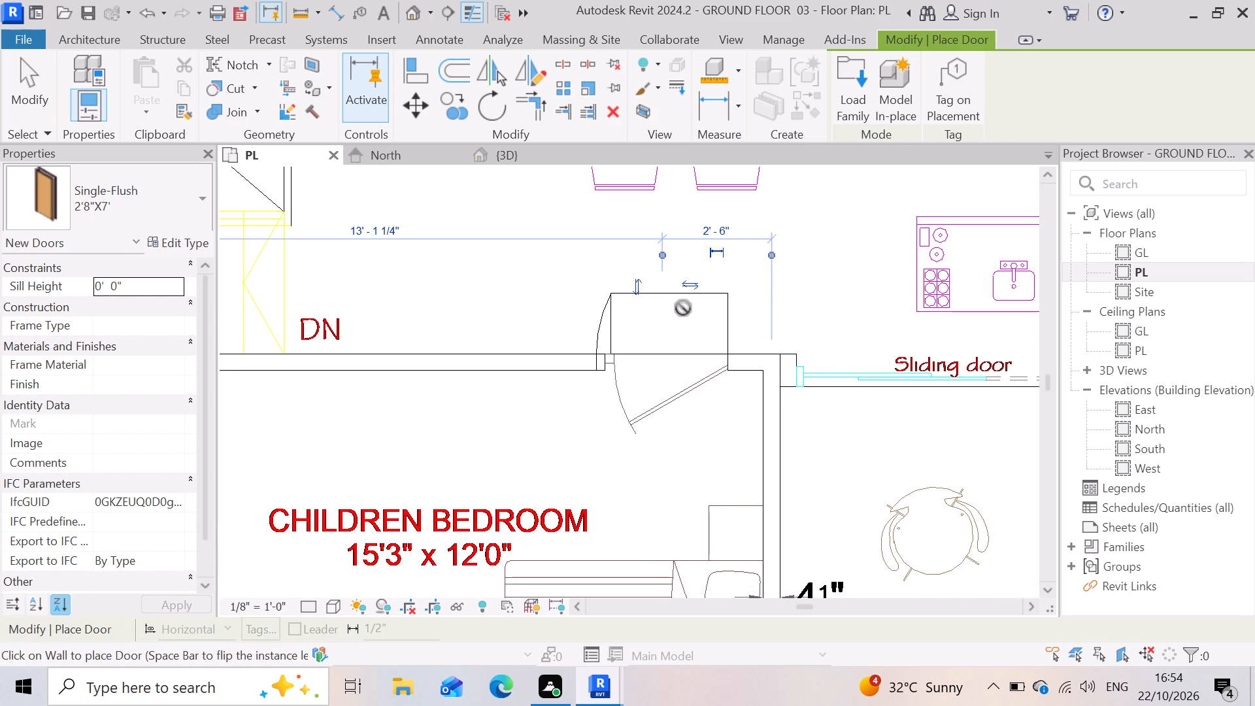
{"action": "left_click", "coordinate": [633, 290]}
{"action": "scroll", "coordinate": [712, 380], "scroll_direction": "down", "scroll_amount": 3}
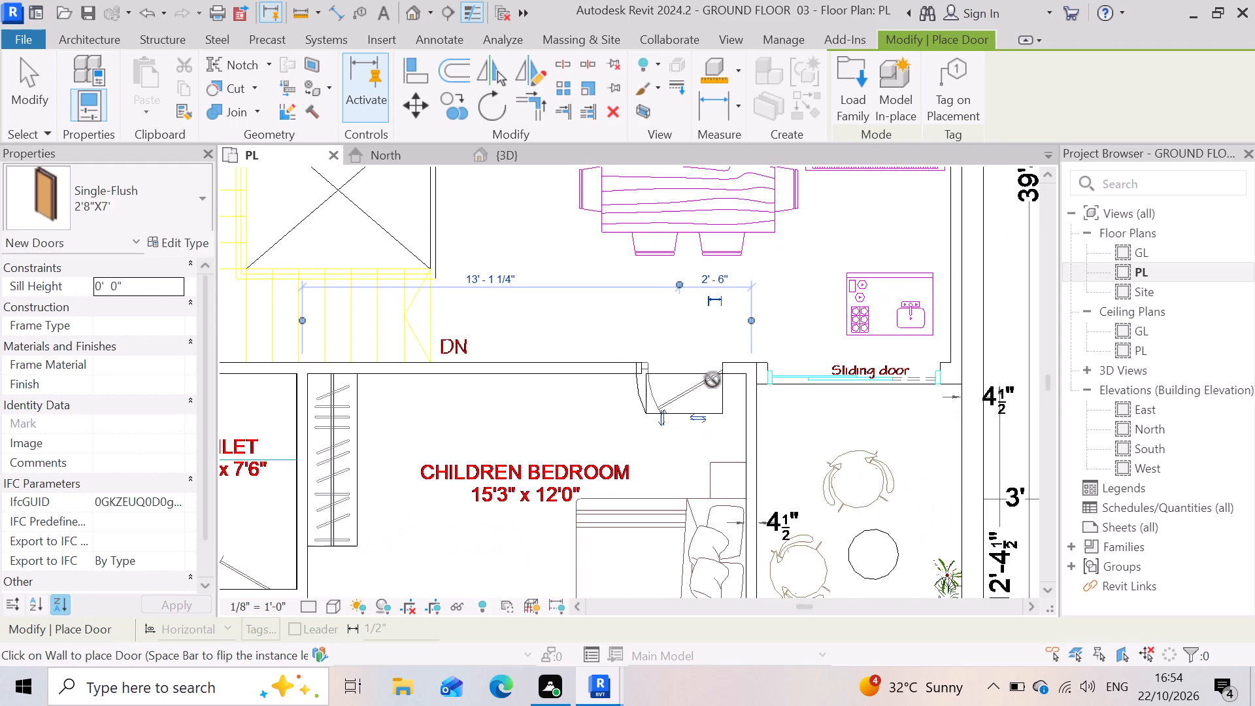
Examine the placed children bedroom door and the surrounding walls in the 3D view, and end door placement.
{"action": "left_click", "coordinate": [539, 148]}
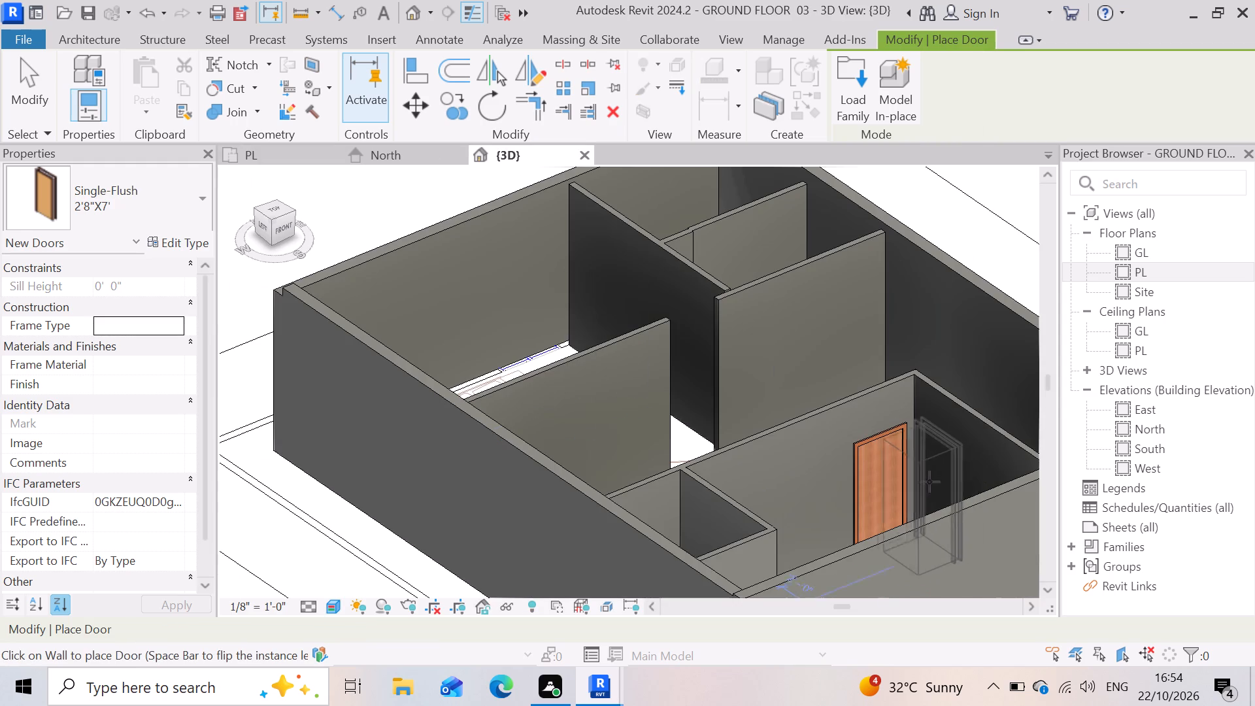
{"action": "scroll", "coordinate": [922, 475], "scroll_direction": "up", "scroll_amount": 5}
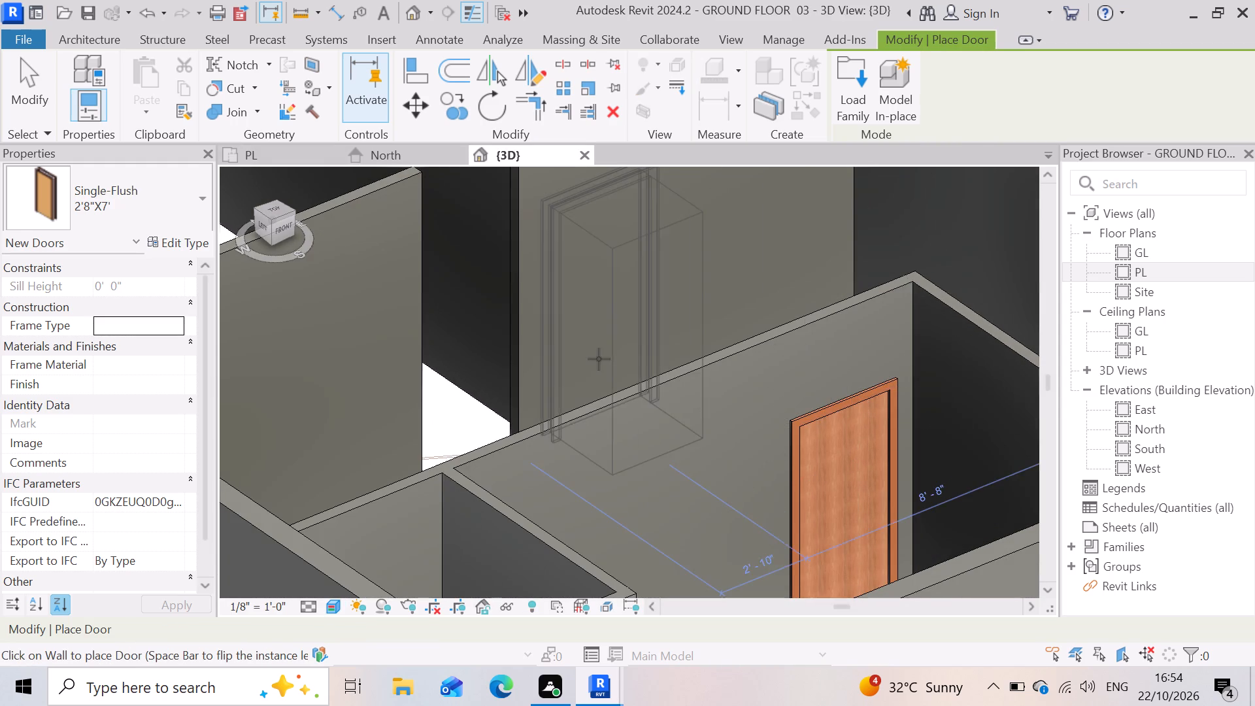
{"action": "scroll", "coordinate": [599, 359], "scroll_direction": "down", "scroll_amount": 9}
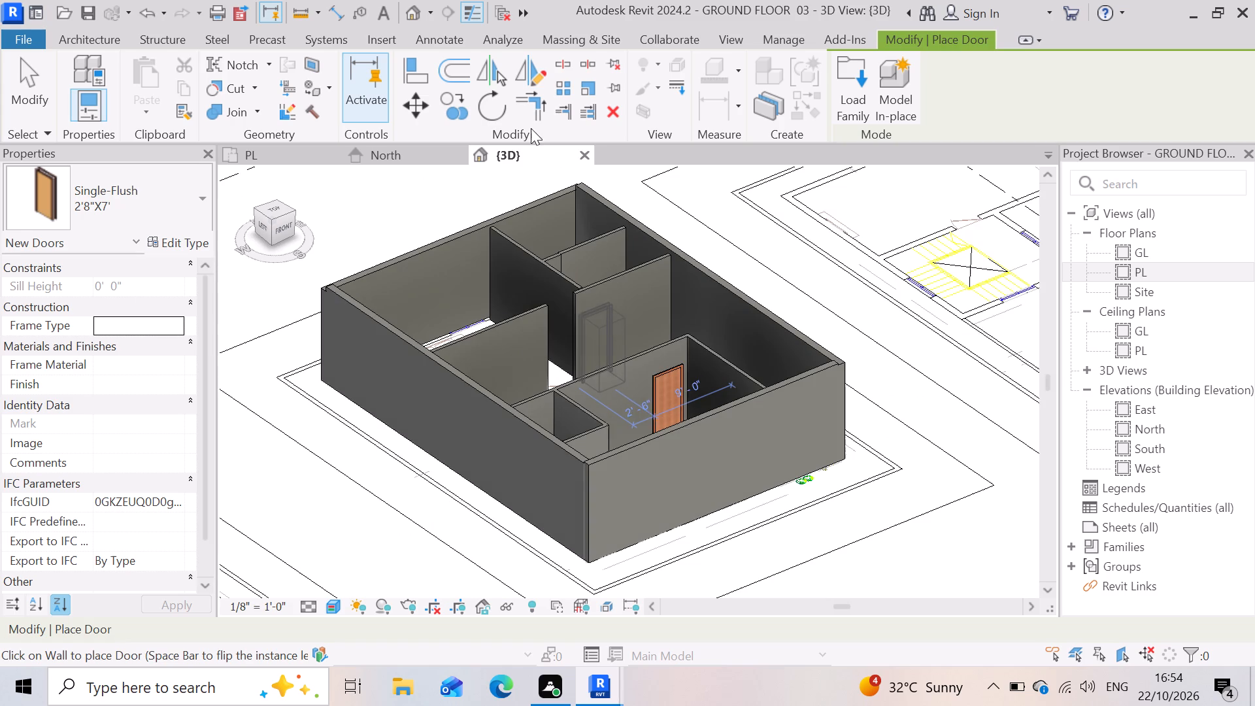
{"action": "scroll", "coordinate": [554, 461], "scroll_direction": "up", "scroll_amount": 3}
{"action": "scroll", "coordinate": [573, 408], "scroll_direction": "down", "scroll_amount": 2}
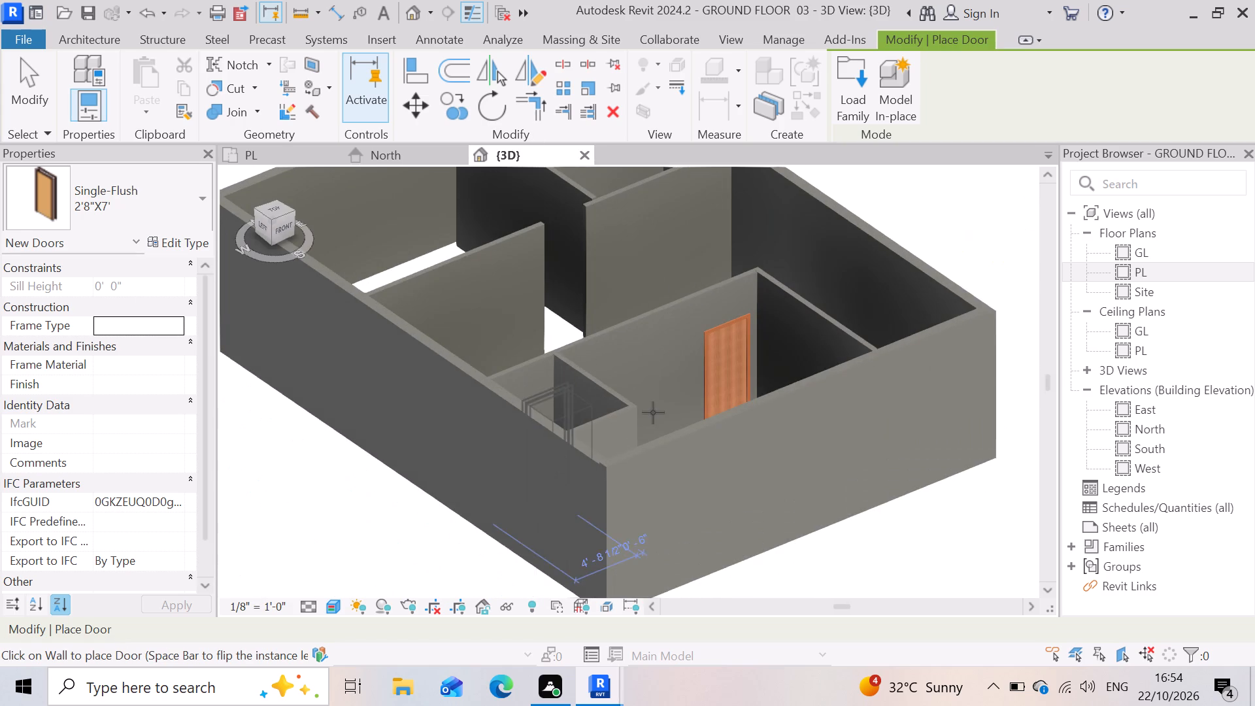
{"action": "scroll", "coordinate": [653, 412], "scroll_direction": "down", "scroll_amount": 2}
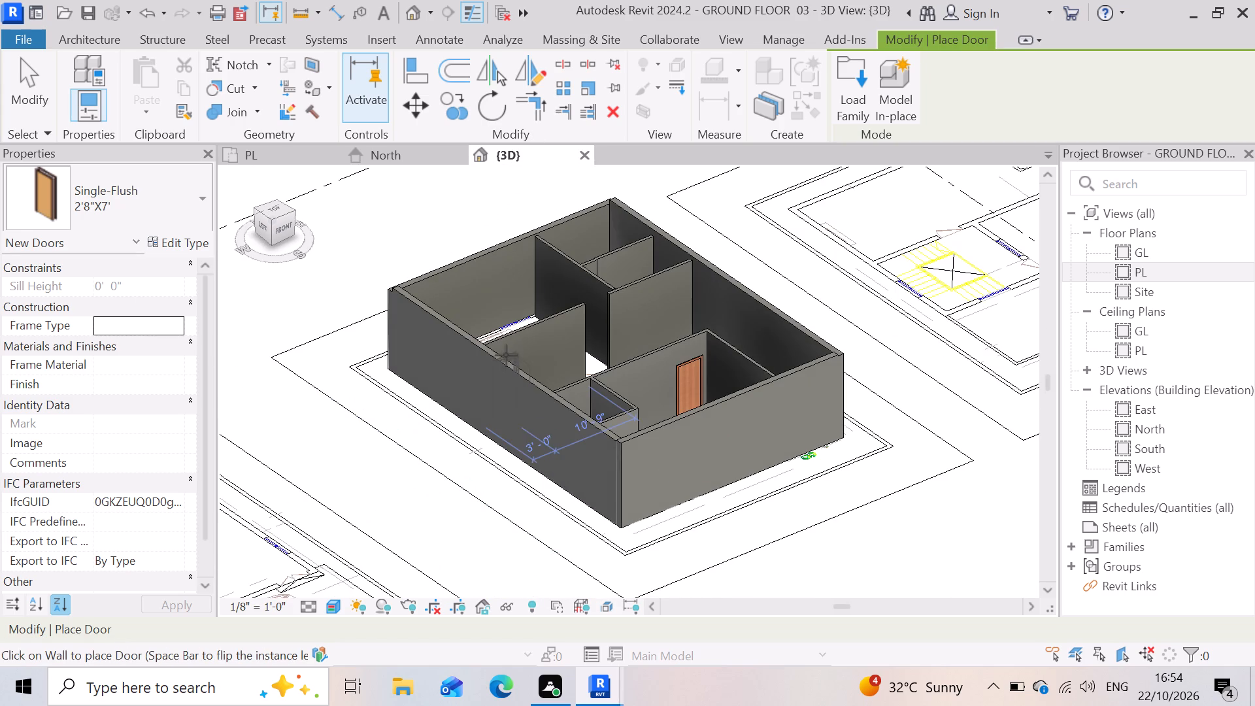
{"action": "scroll", "coordinate": [532, 333], "scroll_direction": "up", "scroll_amount": 3}
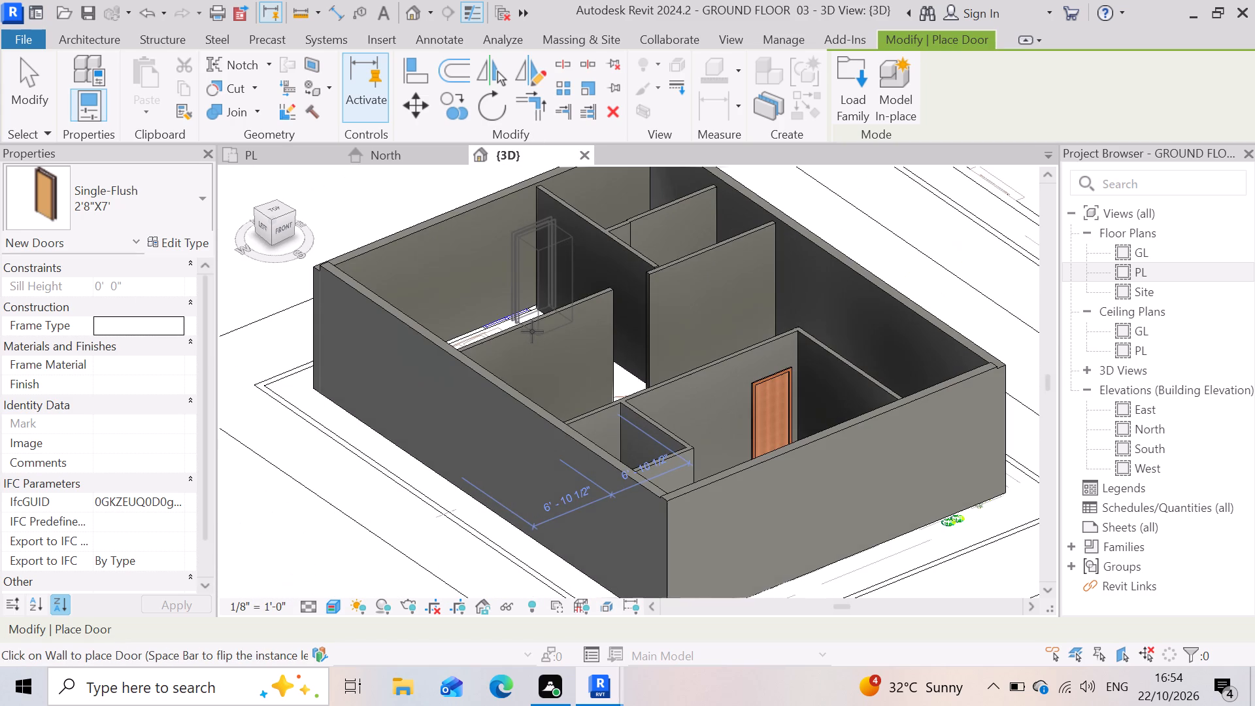
{"action": "scroll", "coordinate": [713, 384], "scroll_direction": "down", "scroll_amount": 2}
{"action": "scroll", "coordinate": [661, 390], "scroll_direction": "down", "scroll_amount": 1}
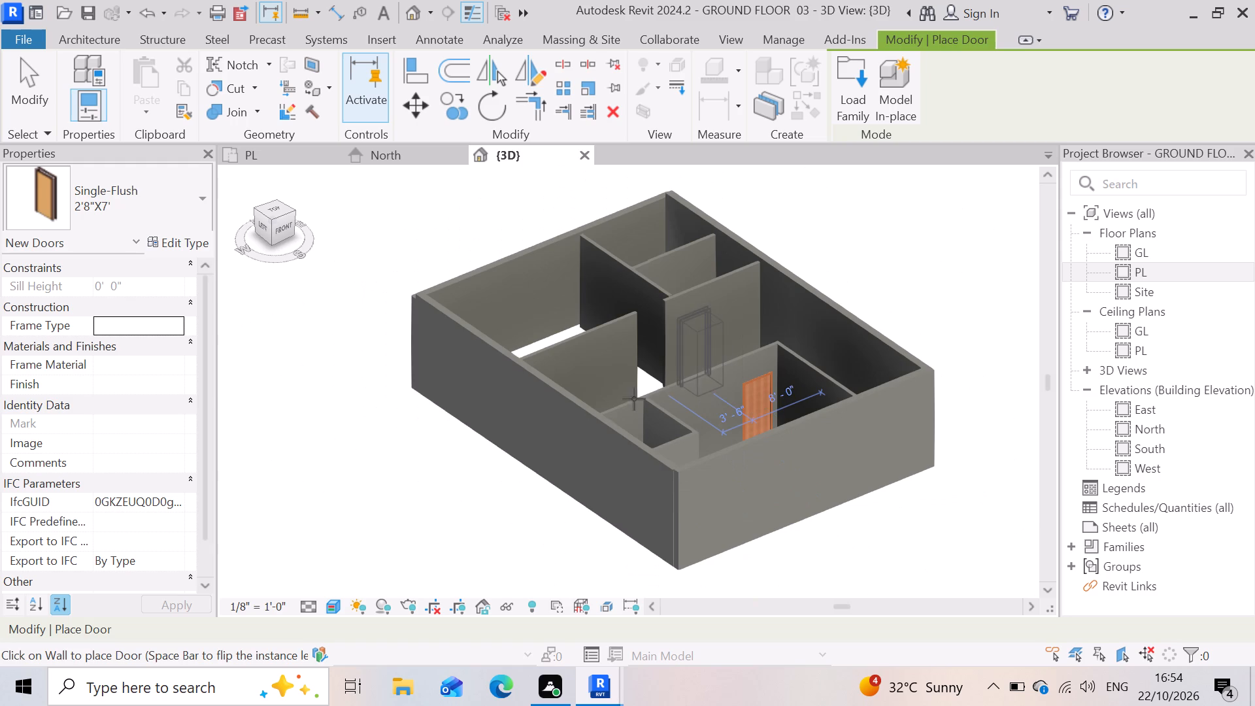
{"action": "scroll", "coordinate": [830, 449], "scroll_direction": "up", "scroll_amount": 2}
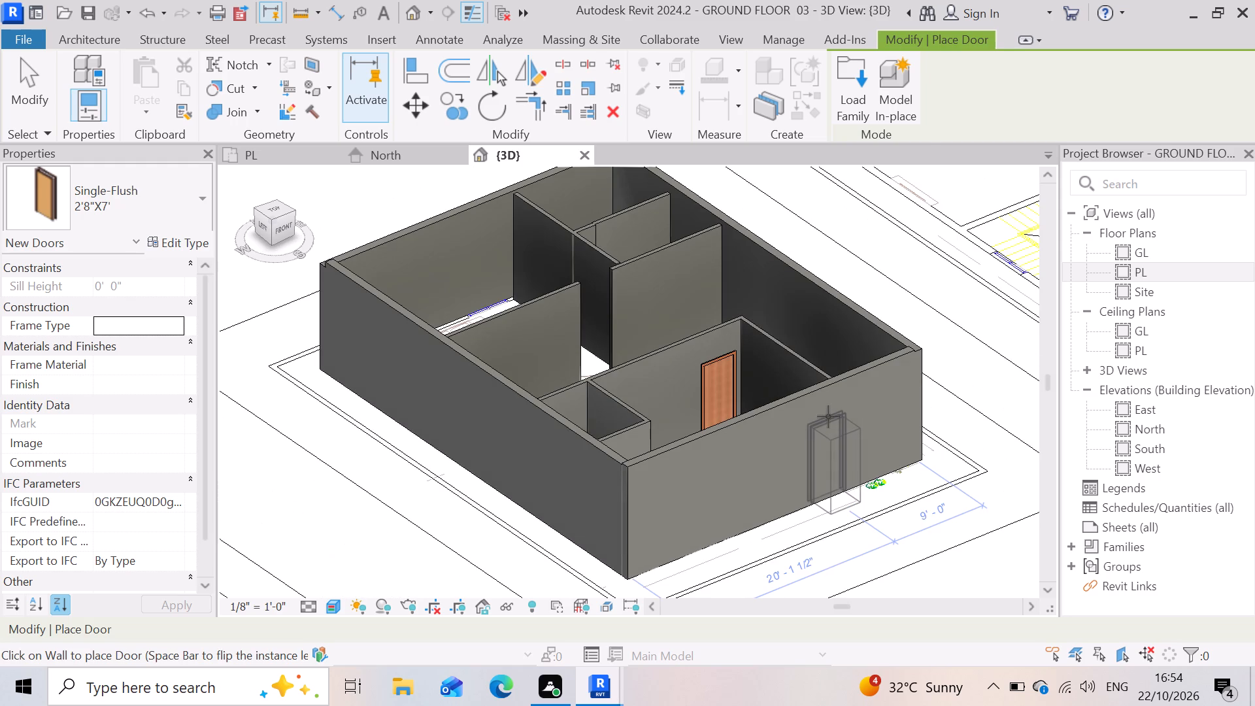
{"action": "key", "text": "Escape"}
Review the long exterior Generic -9" wall's instance properties, type properties and layer structure in the 3D view.
{"action": "scroll", "coordinate": [527, 428], "scroll_direction": "up", "scroll_amount": 3}
{"action": "left_click", "coordinate": [480, 407]}
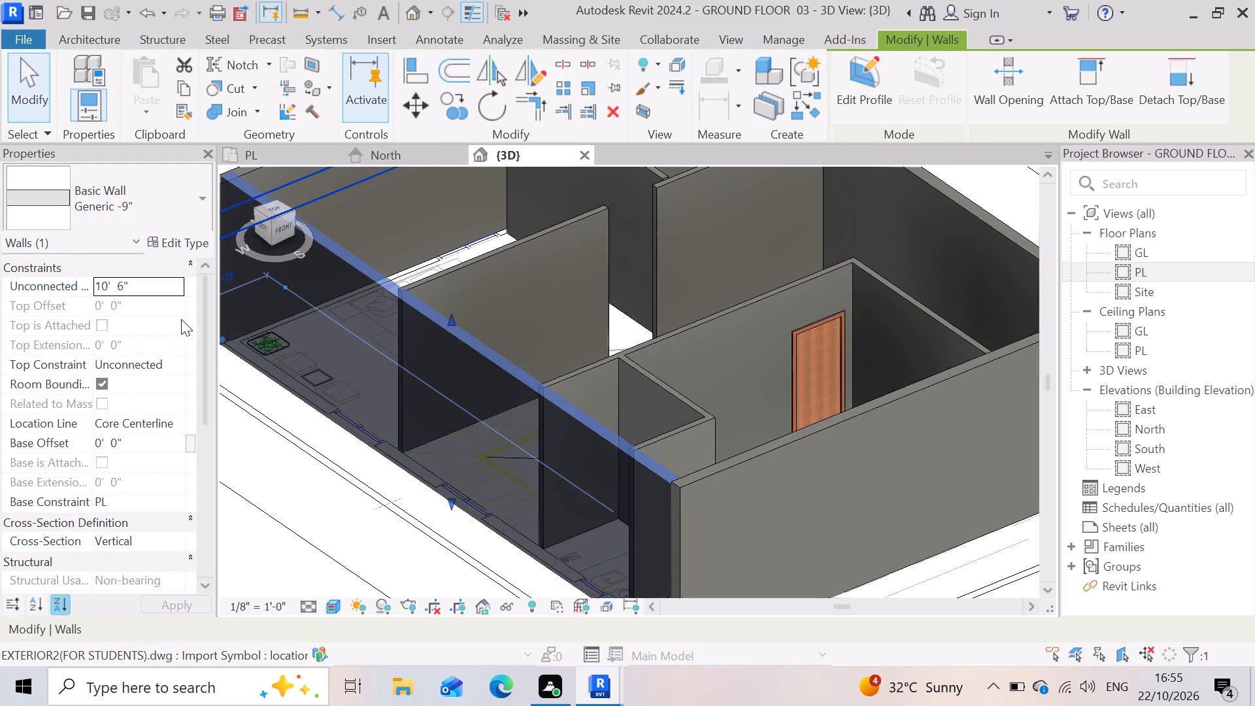
{"action": "scroll", "coordinate": [131, 385], "scroll_direction": "down", "scroll_amount": 3}
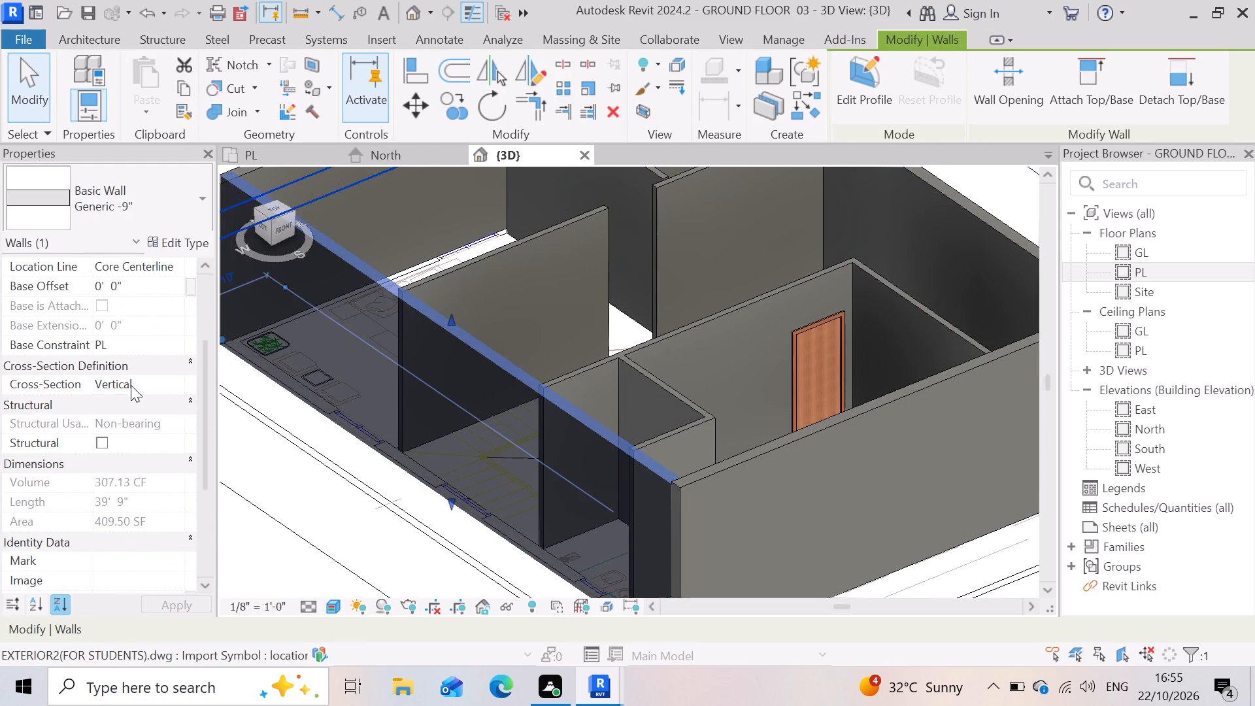
{"action": "scroll", "coordinate": [131, 385], "scroll_direction": "up", "scroll_amount": 3}
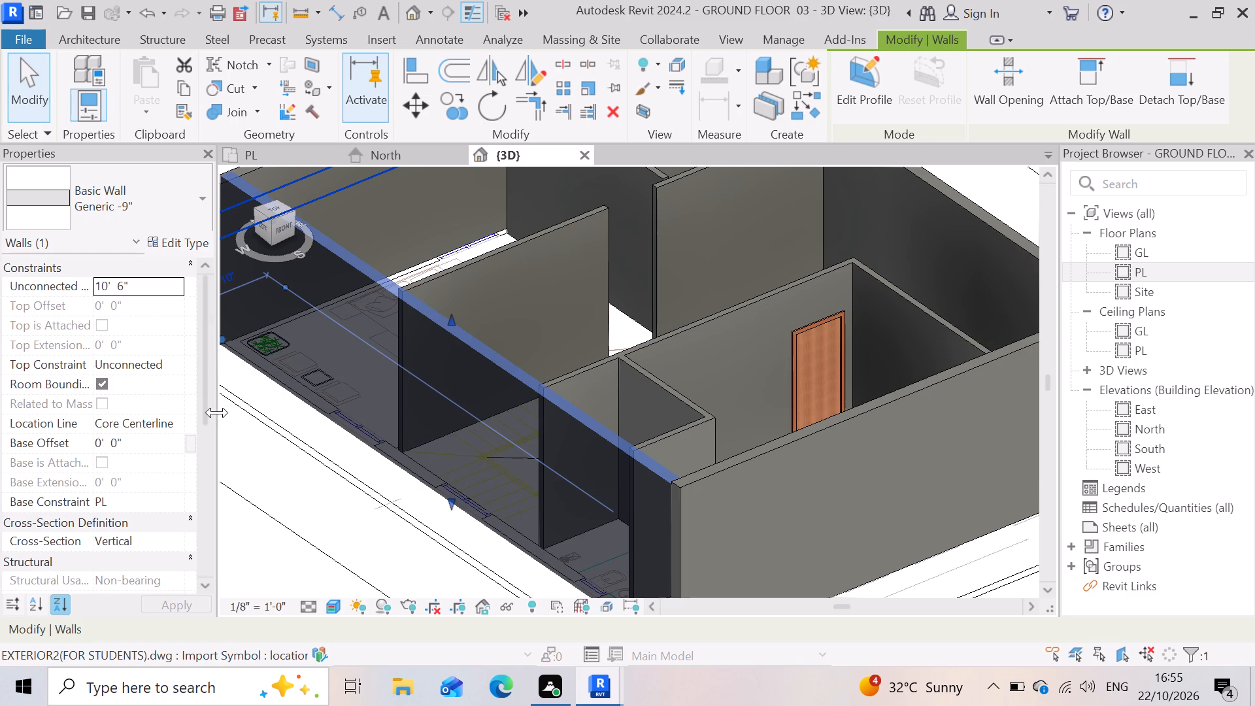
{"action": "left_click", "coordinate": [164, 282]}
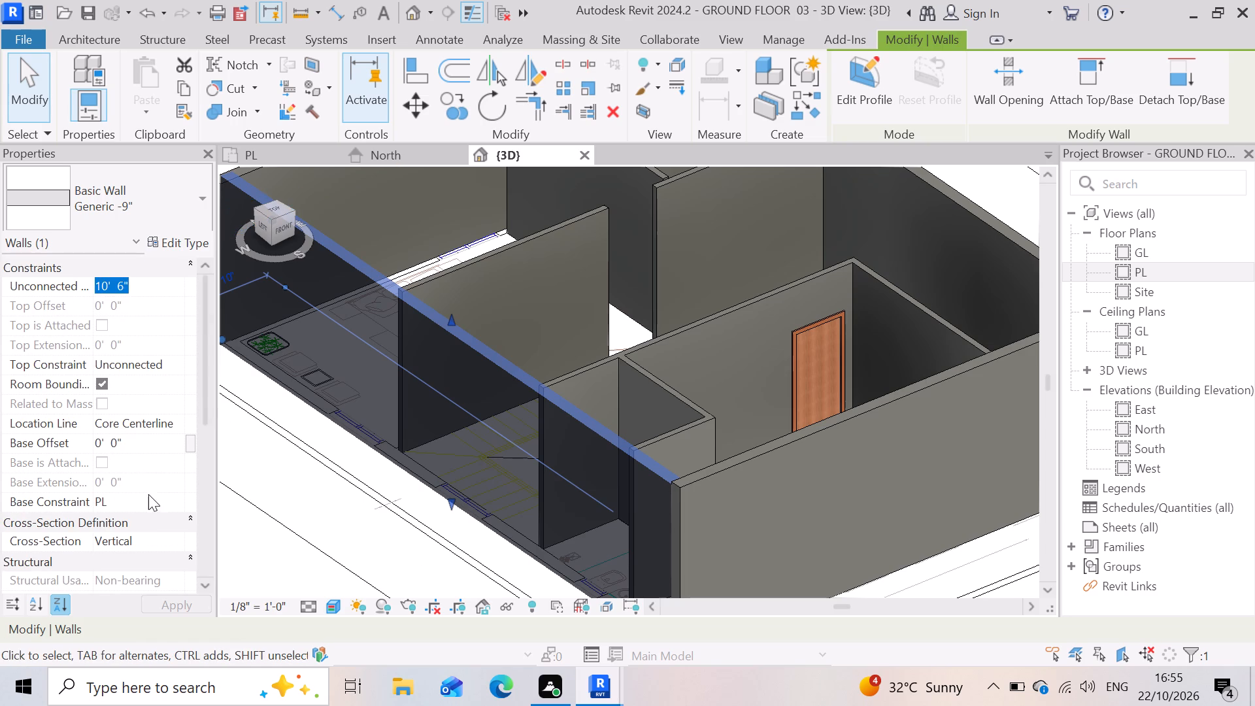
{"action": "scroll", "coordinate": [122, 480], "scroll_direction": "down", "scroll_amount": 3}
{"action": "scroll", "coordinate": [122, 480], "scroll_direction": "up", "scroll_amount": 3}
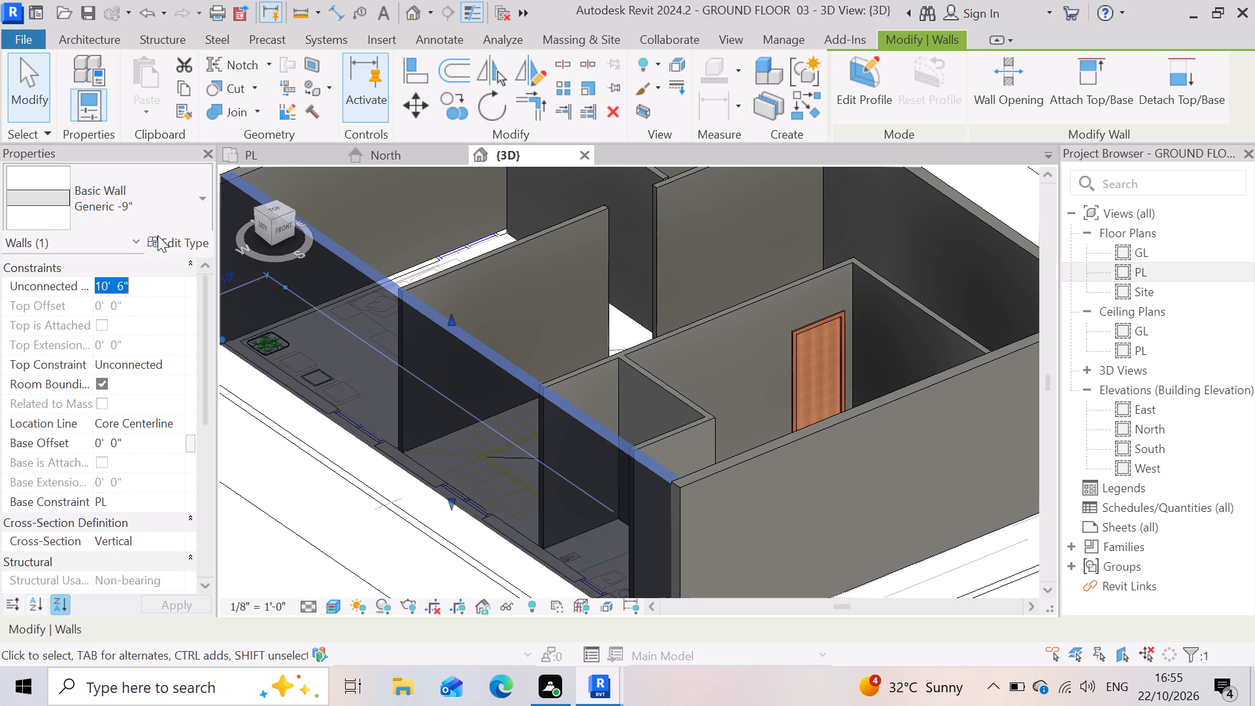
{"action": "left_click", "coordinate": [158, 234]}
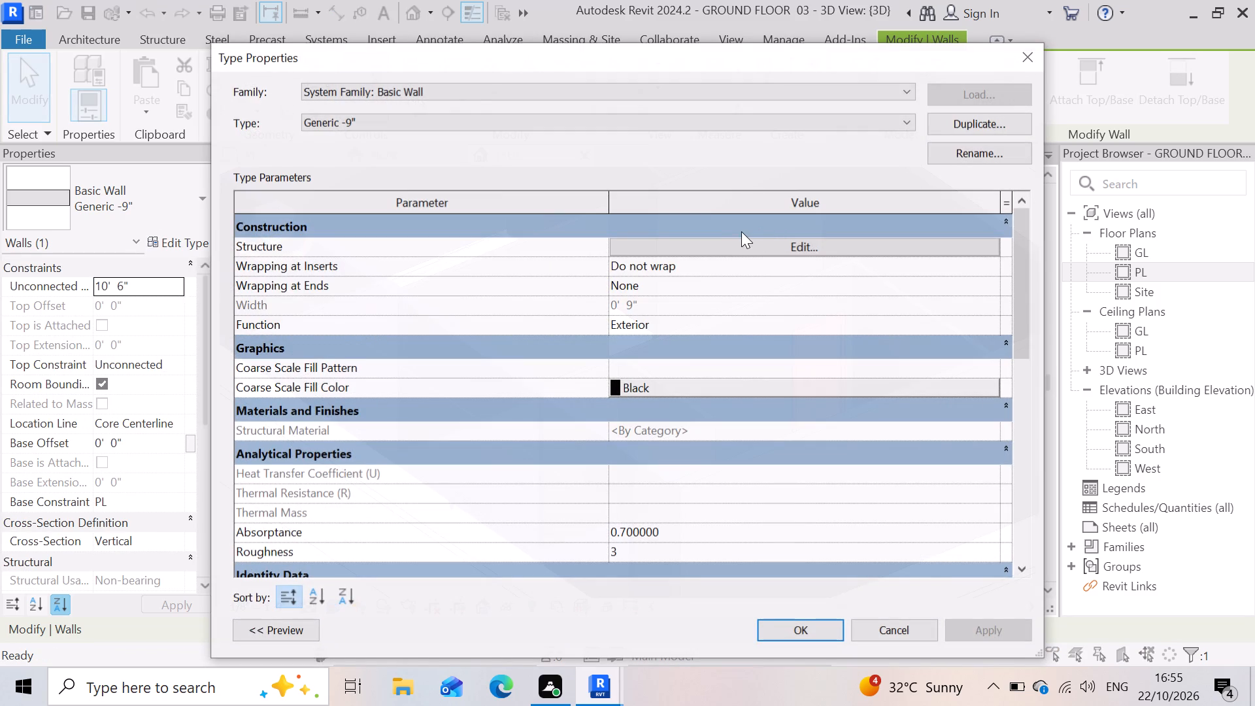
{"action": "left_click", "coordinate": [731, 250]}
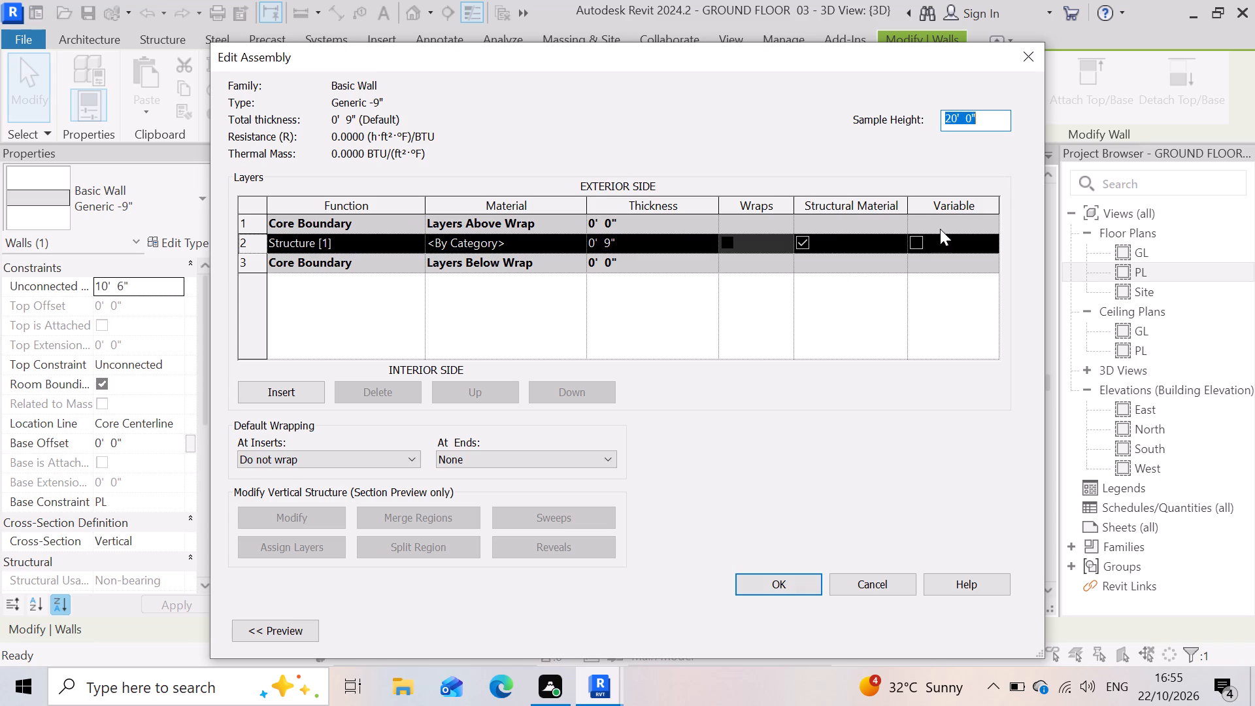
{"action": "left_click", "coordinate": [780, 584]}
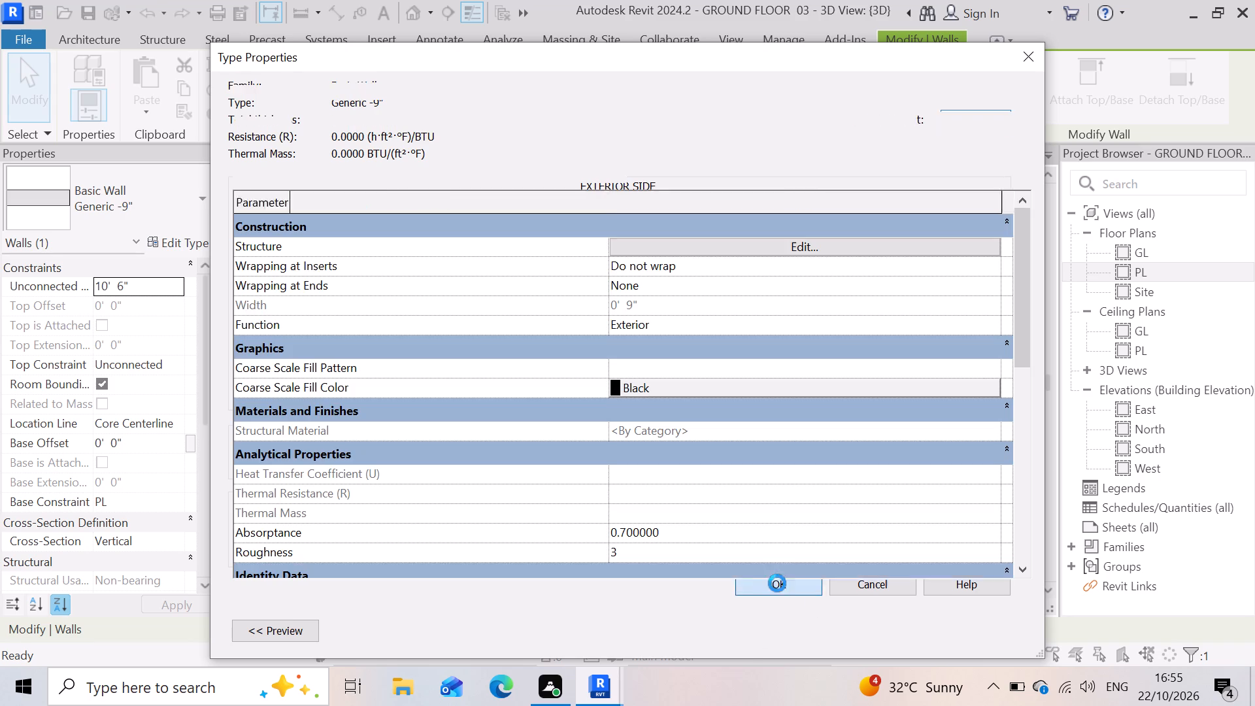
{"action": "left_click", "coordinate": [963, 618]}
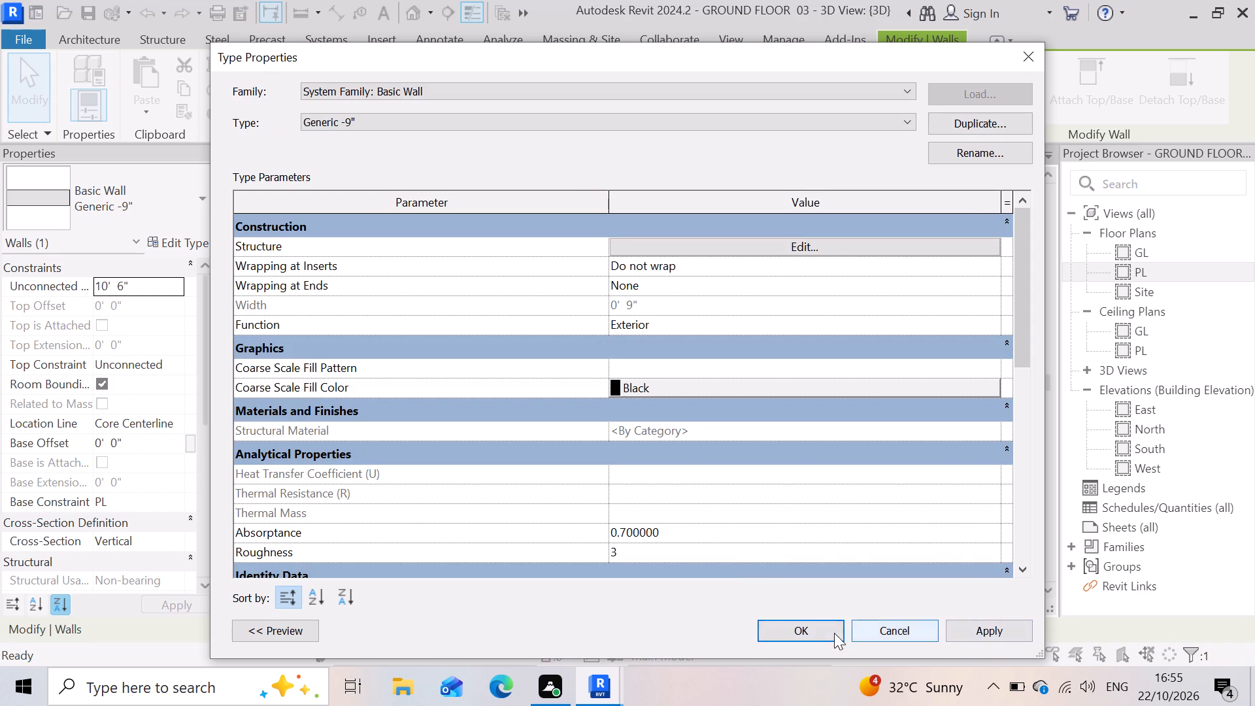
{"action": "left_click", "coordinate": [835, 633]}
{"action": "scroll", "coordinate": [502, 462], "scroll_direction": "down", "scroll_amount": 2}
{"action": "left_click", "coordinate": [333, 591]}
On the PL plan, place a 2'8"X7' Single-Flush door in the wall between the children's toilet and dress, swinging into the toilet.
{"action": "scroll", "coordinate": [672, 401], "scroll_direction": "up", "scroll_amount": 2}
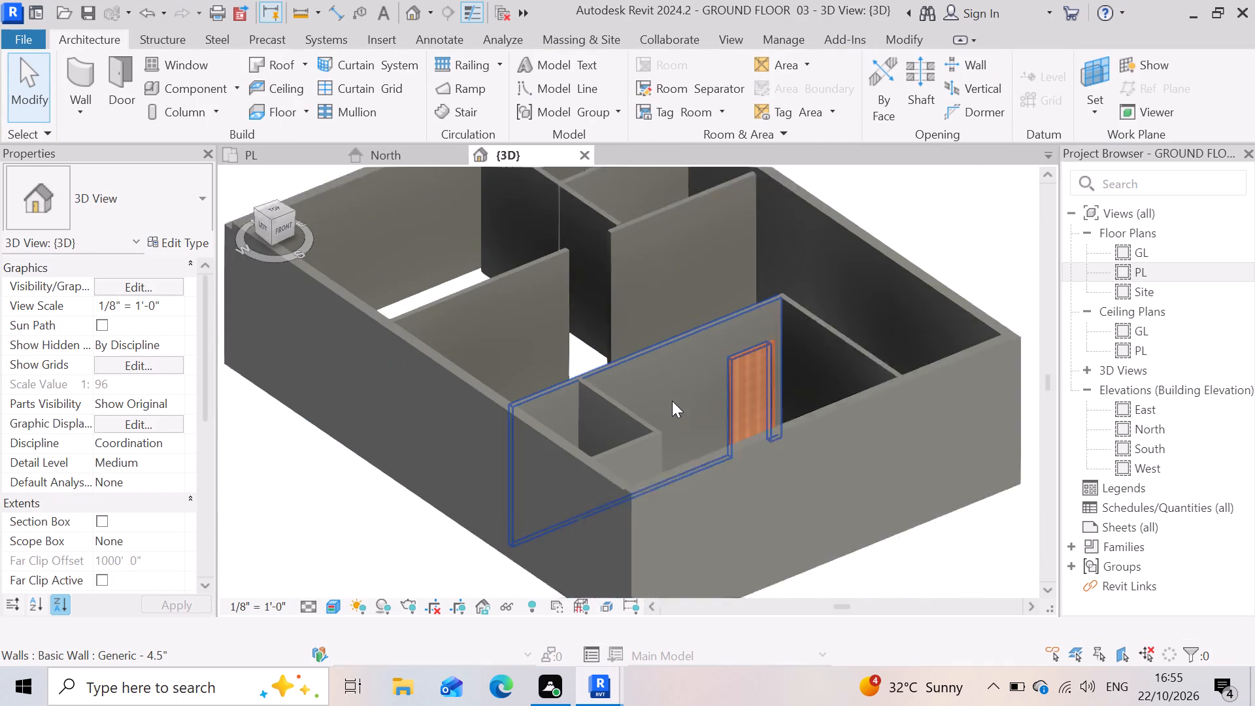
{"action": "scroll", "coordinate": [672, 401], "scroll_direction": "up", "scroll_amount": 1}
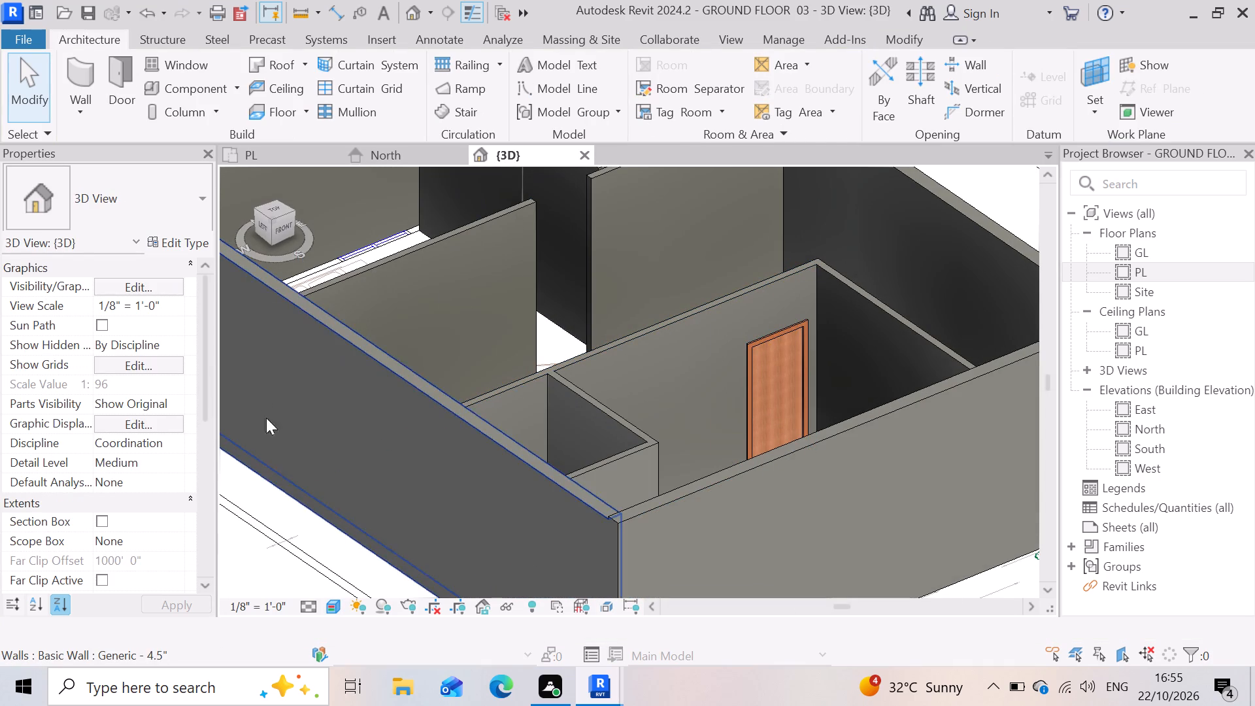
{"action": "scroll", "coordinate": [484, 399], "scroll_direction": "down", "scroll_amount": 4}
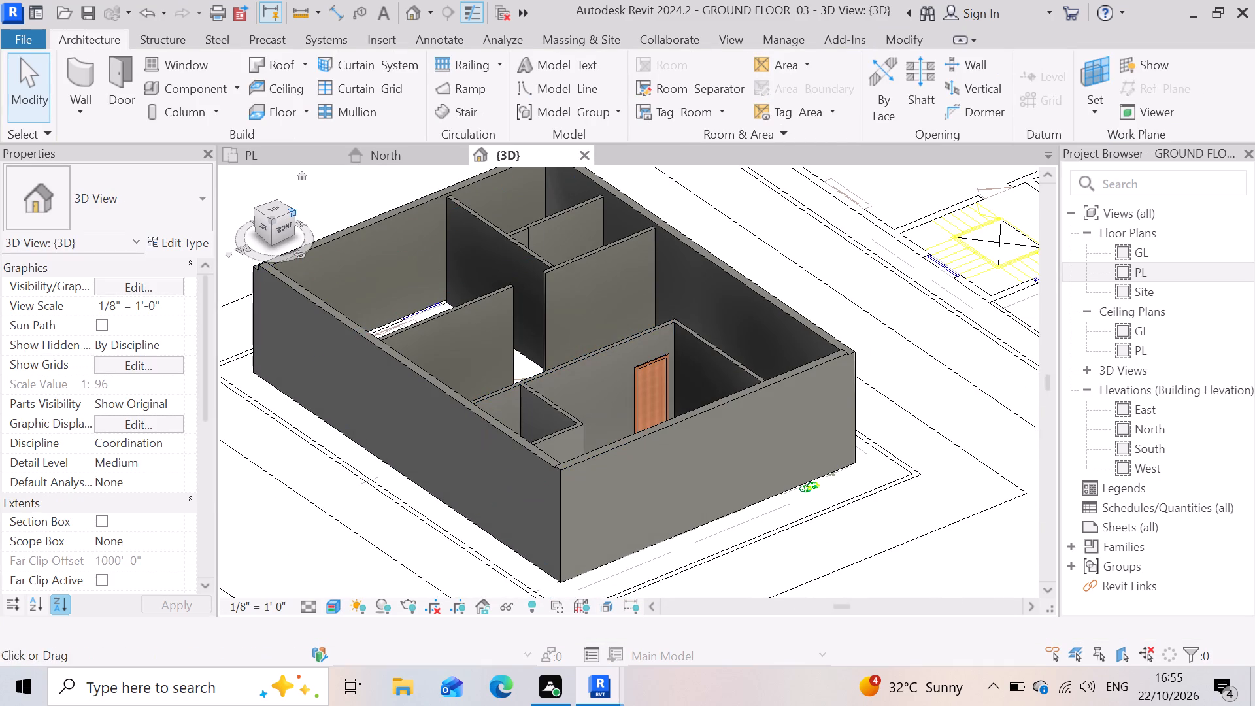
{"action": "left_click", "coordinate": [112, 74]}
{"action": "scroll", "coordinate": [805, 492], "scroll_direction": "down", "scroll_amount": 2}
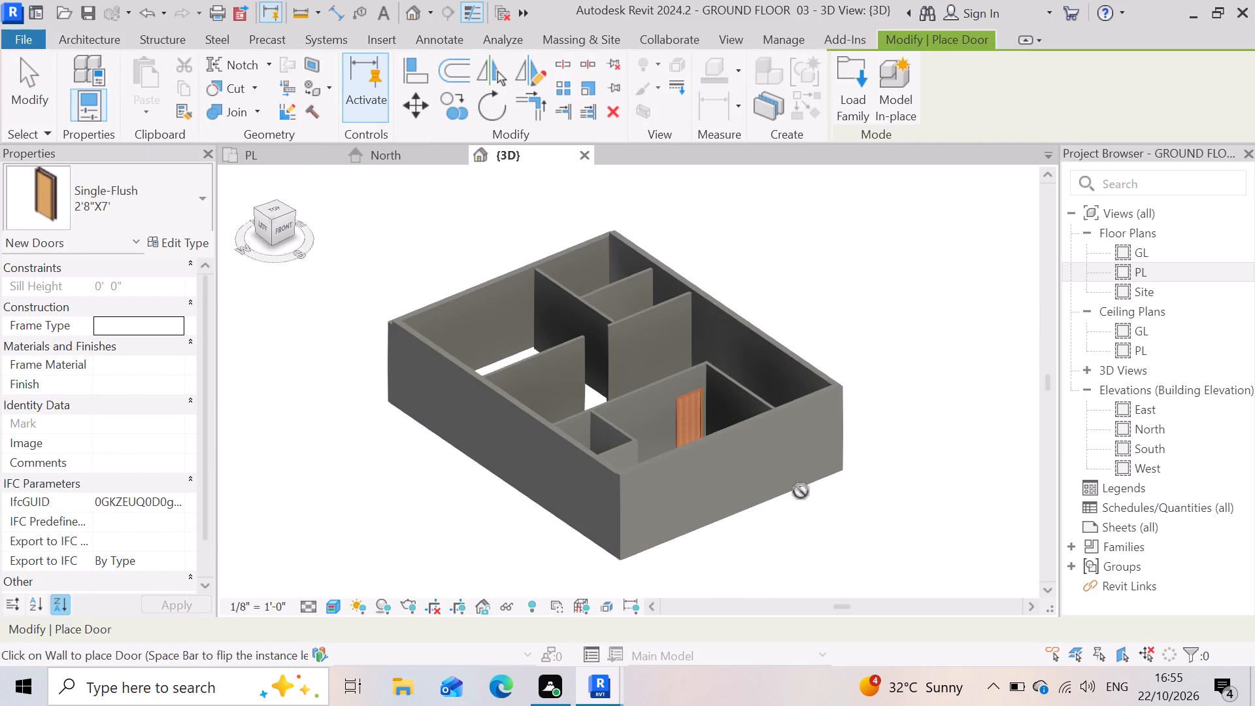
{"action": "left_click", "coordinate": [273, 150]}
{"action": "scroll", "coordinate": [365, 61], "scroll_direction": "down", "scroll_amount": 2}
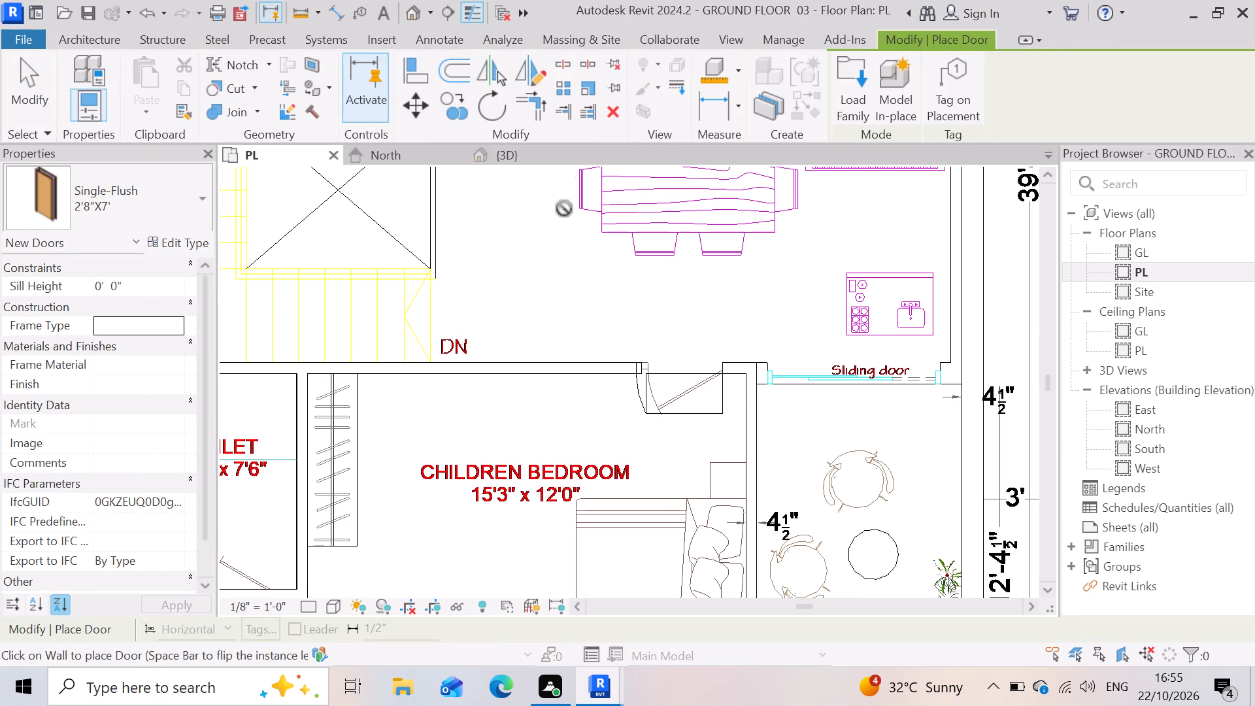
{"action": "scroll", "coordinate": [775, 460], "scroll_direction": "down", "scroll_amount": 4}
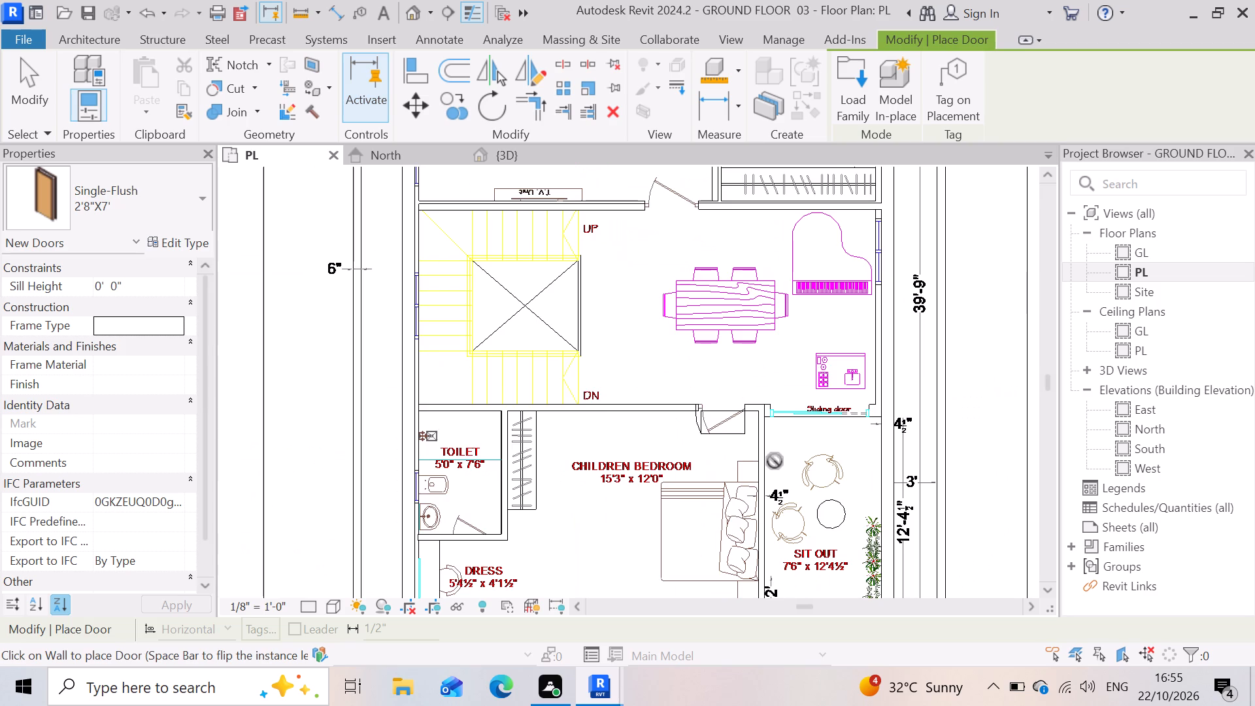
{"action": "scroll", "coordinate": [775, 461], "scroll_direction": "down", "scroll_amount": 2}
{"action": "scroll", "coordinate": [545, 535], "scroll_direction": "up", "scroll_amount": 9}
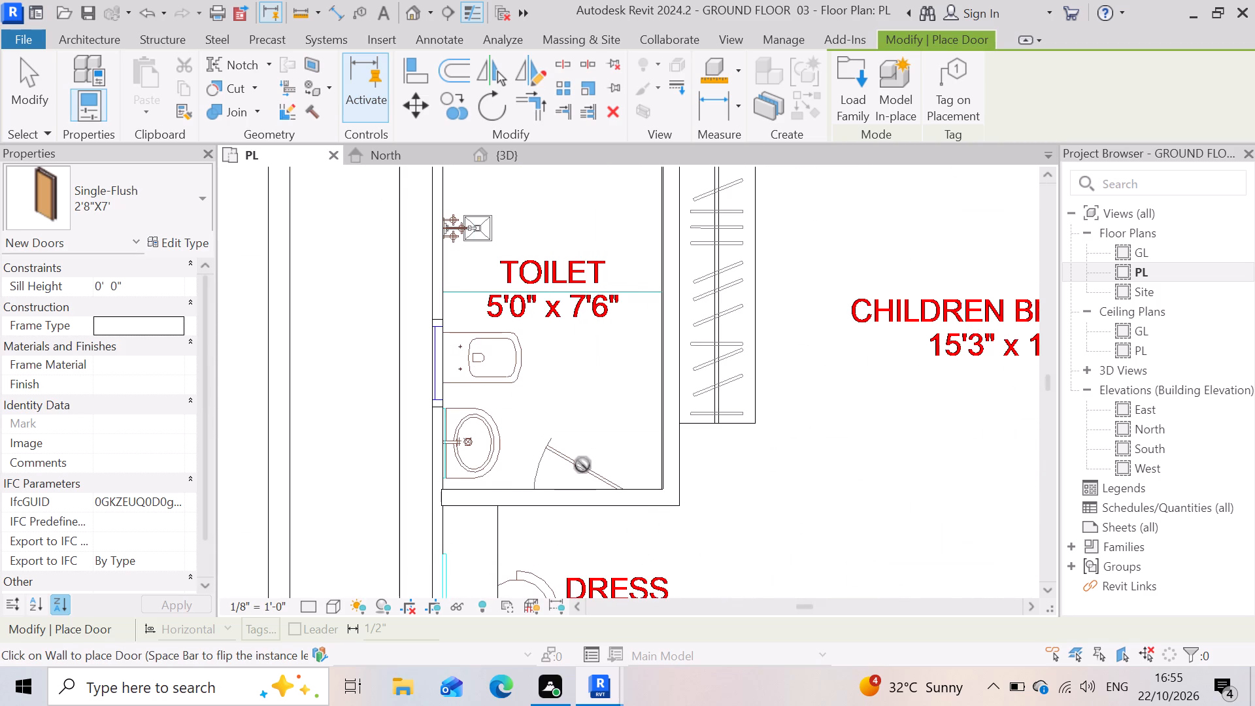
{"action": "left_click", "coordinate": [577, 501]}
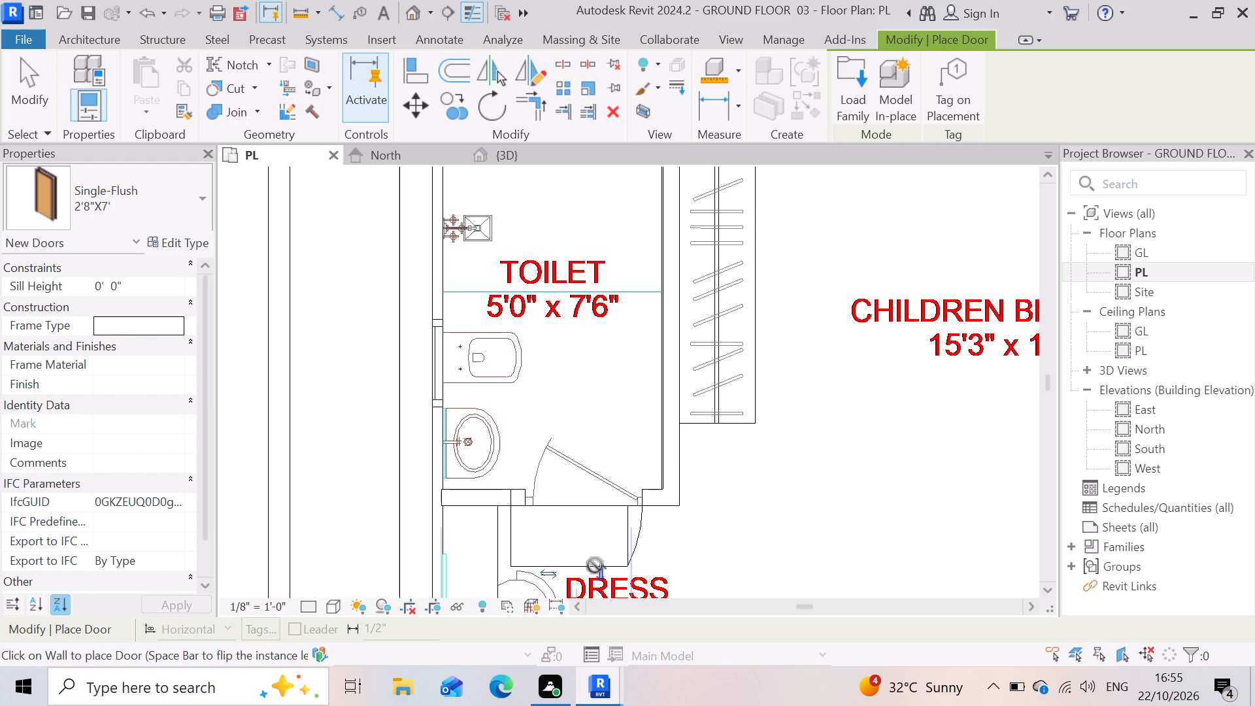
{"action": "left_click", "coordinate": [605, 571]}
{"action": "scroll", "coordinate": [597, 512], "scroll_direction": "down", "scroll_amount": 3}
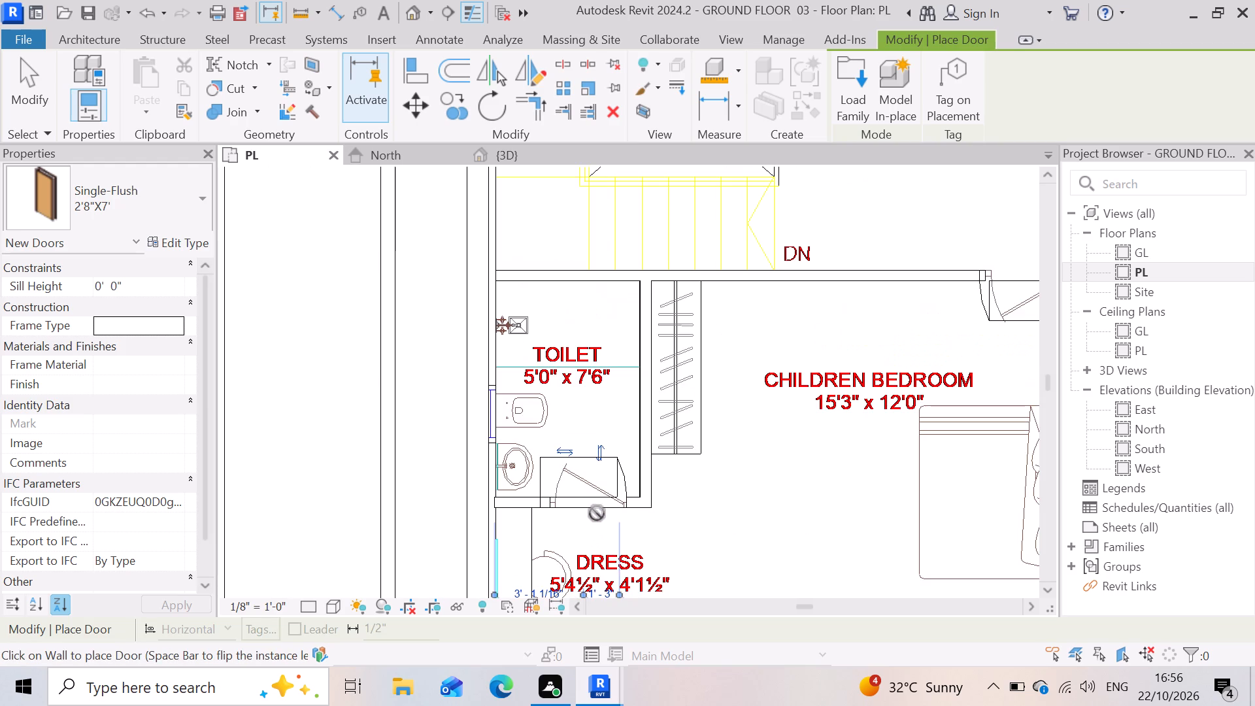
Place a 2'8"X7' Single-Flush door in the wall between the master toilet and the walk-in wardrobe, swinging into the toilet.
{"action": "scroll", "coordinate": [643, 469], "scroll_direction": "down", "scroll_amount": 8}
{"action": "scroll", "coordinate": [663, 546], "scroll_direction": "up", "scroll_amount": 4}
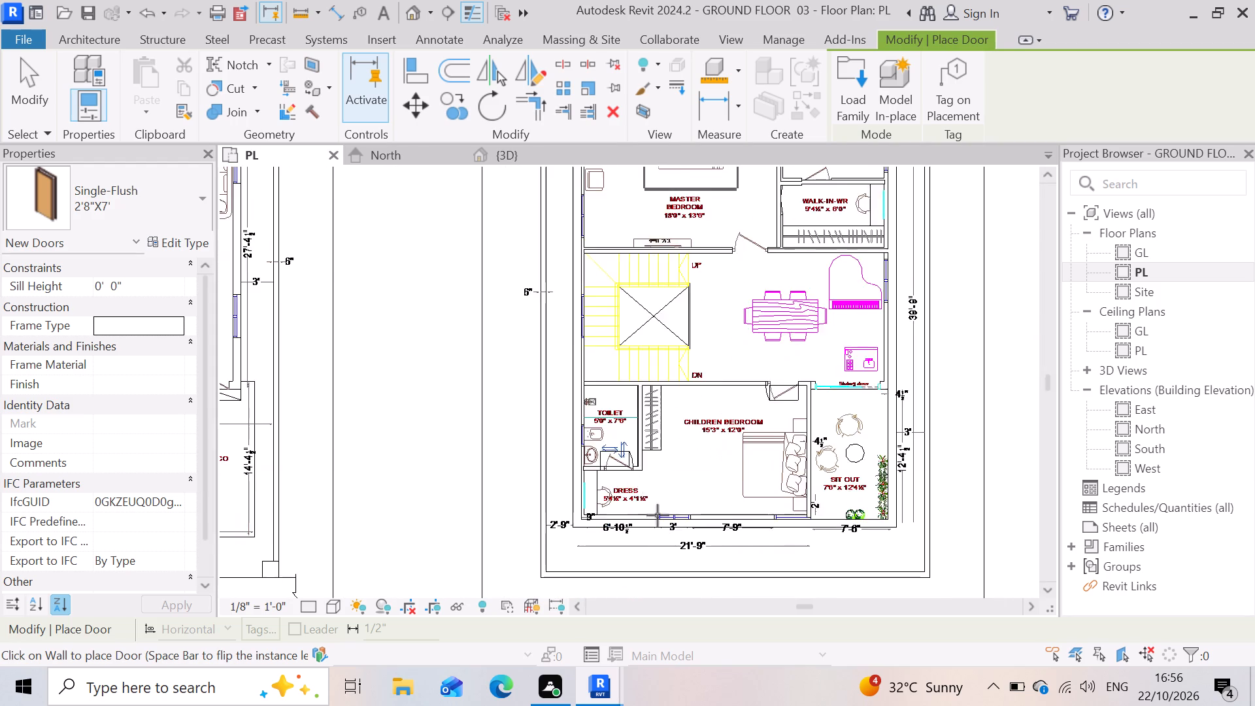
{"action": "scroll", "coordinate": [658, 515], "scroll_direction": "up", "scroll_amount": 3}
{"action": "scroll", "coordinate": [499, 502], "scroll_direction": "up", "scroll_amount": 3}
{"action": "scroll", "coordinate": [463, 500], "scroll_direction": "down", "scroll_amount": 8}
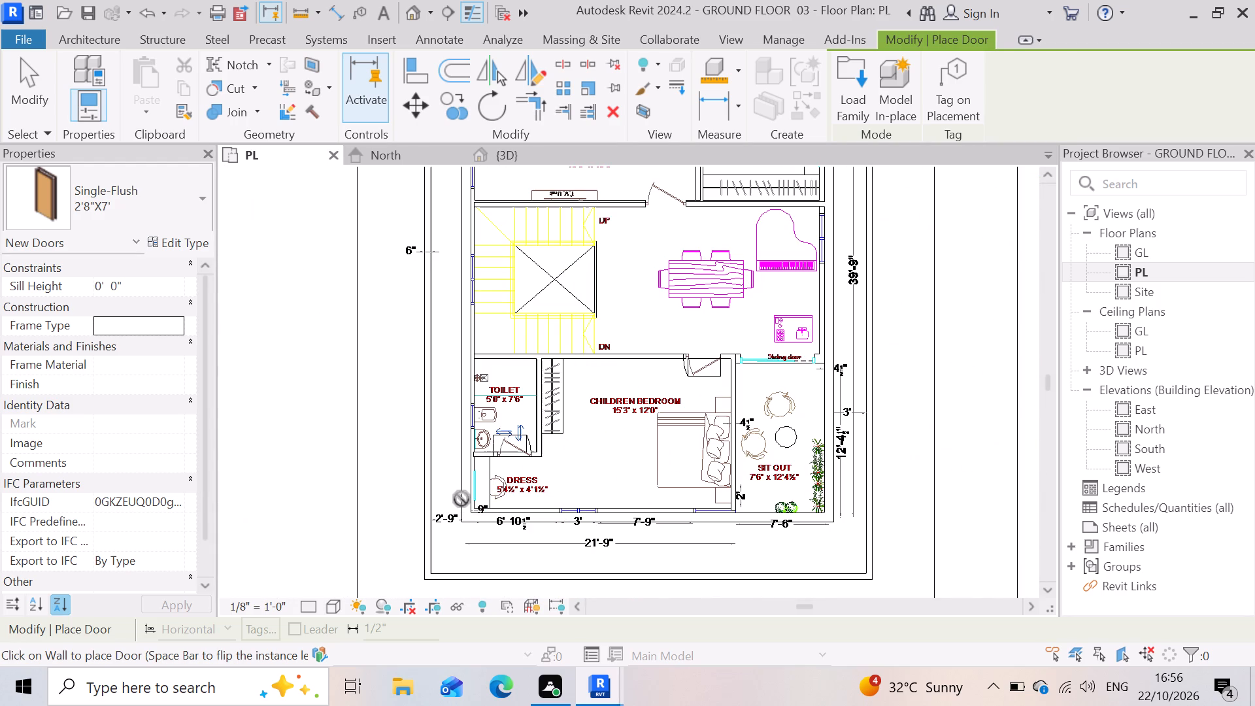
{"action": "scroll", "coordinate": [605, 511], "scroll_direction": "down", "scroll_amount": 3}
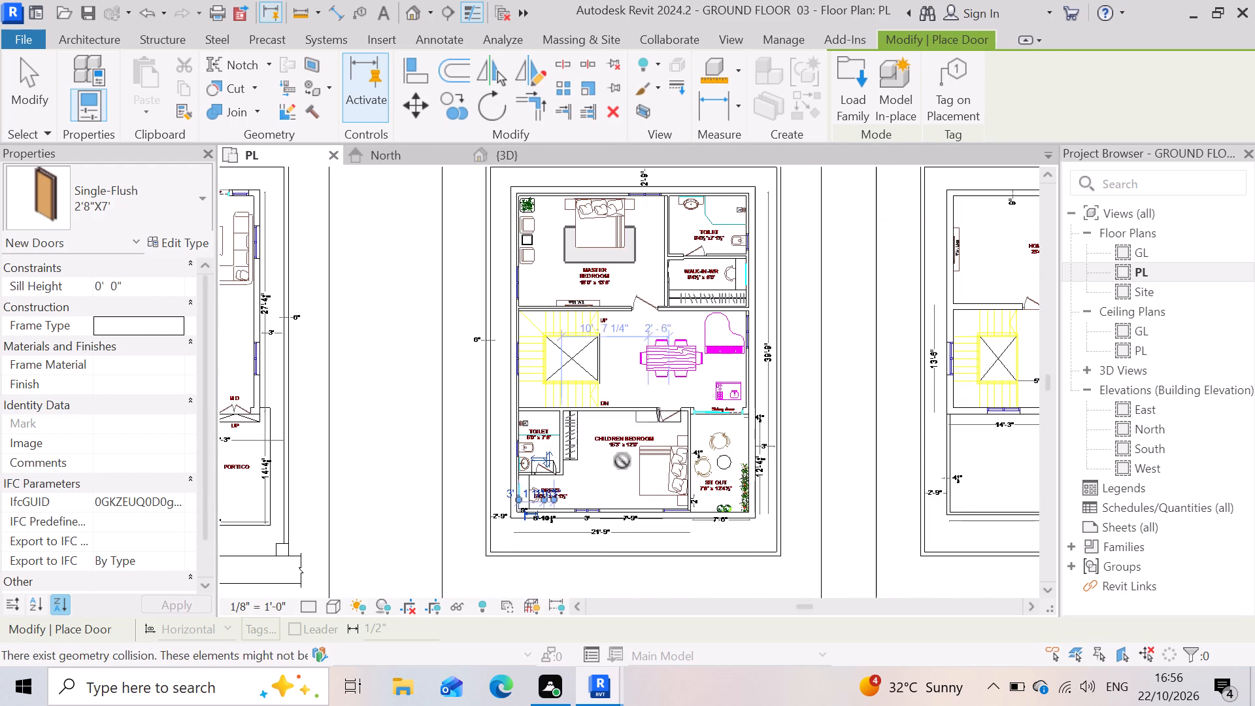
{"action": "scroll", "coordinate": [637, 488], "scroll_direction": "down", "scroll_amount": 3}
{"action": "scroll", "coordinate": [724, 343], "scroll_direction": "up", "scroll_amount": 5}
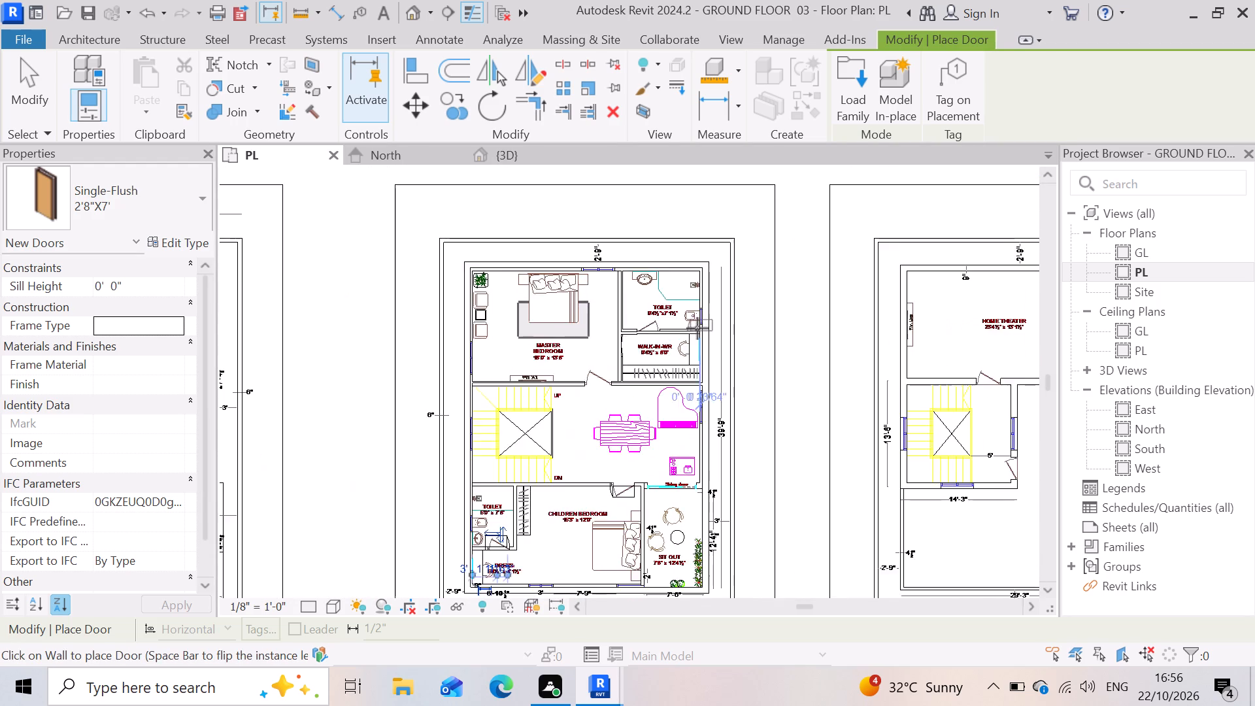
{"action": "scroll", "coordinate": [697, 328], "scroll_direction": "up", "scroll_amount": 7}
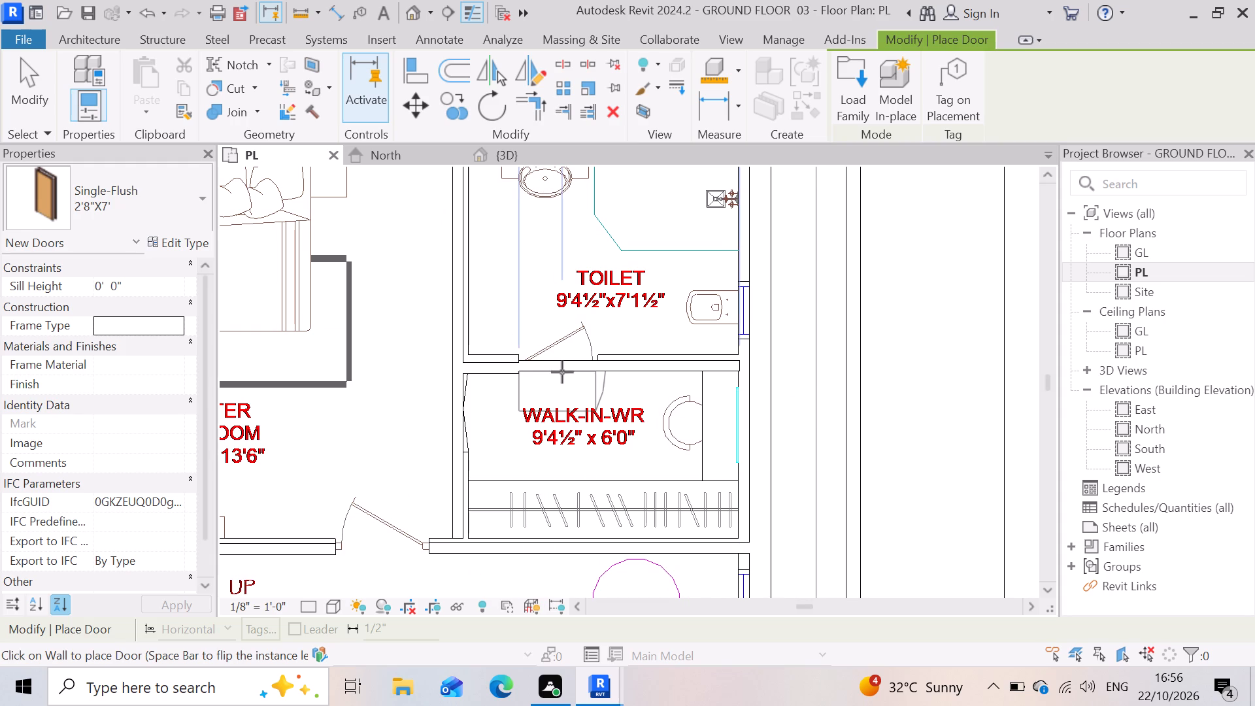
{"action": "left_click", "coordinate": [563, 371]}
{"action": "left_click", "coordinate": [578, 416]}
{"action": "scroll", "coordinate": [656, 388], "scroll_direction": "down", "scroll_amount": 1}
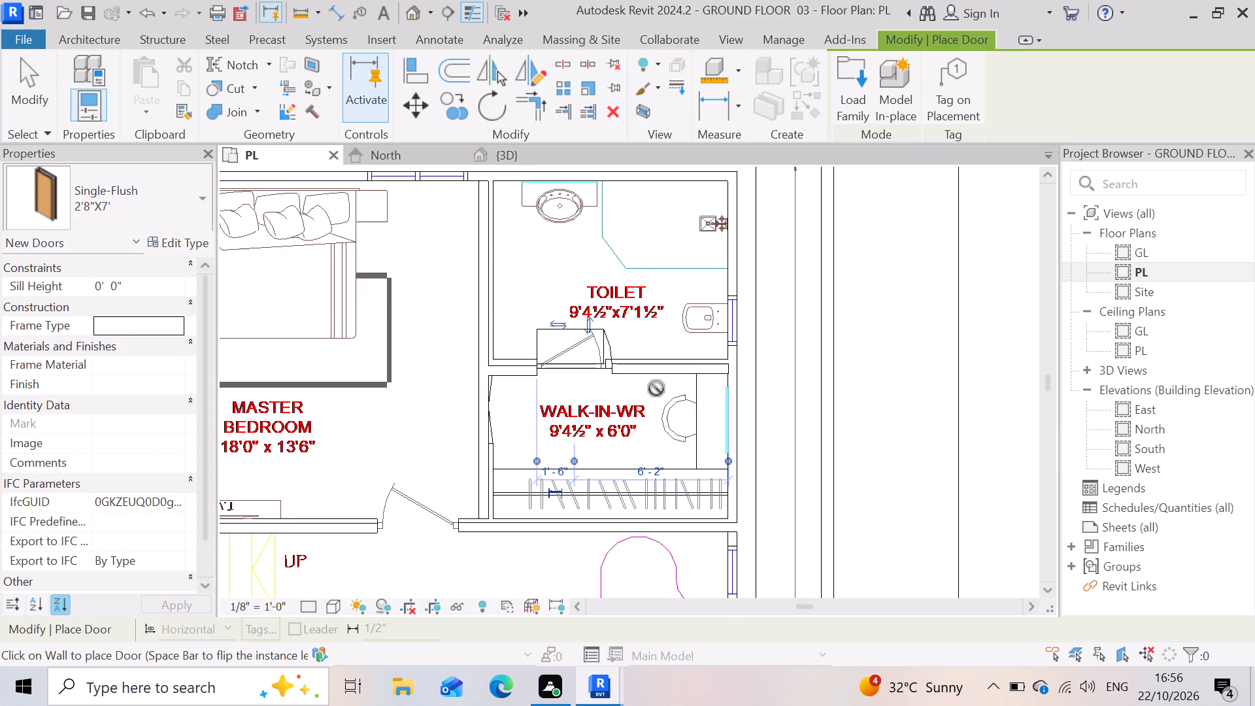
Examine the master bedroom's entrance opening in the drawing and the walls on either side of it.
{"action": "scroll", "coordinate": [669, 381], "scroll_direction": "down", "scroll_amount": 6}
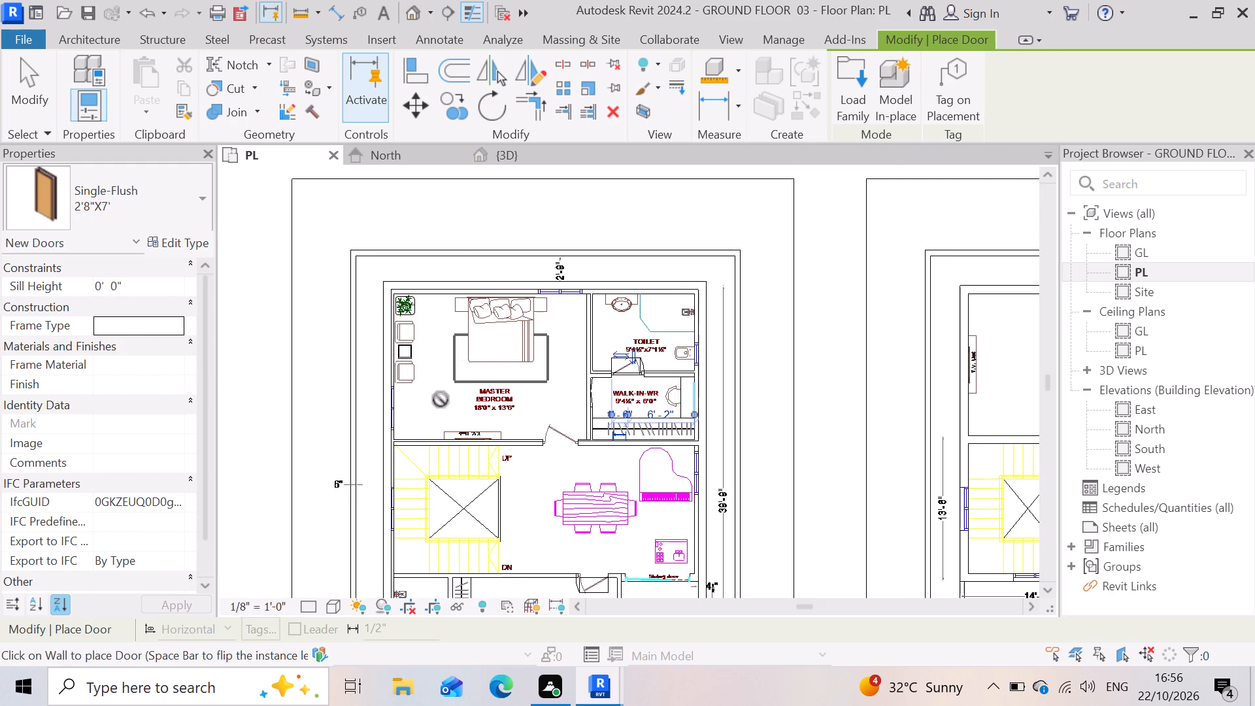
{"action": "scroll", "coordinate": [465, 405], "scroll_direction": "up", "scroll_amount": 2}
{"action": "scroll", "coordinate": [601, 386], "scroll_direction": "down", "scroll_amount": 3}
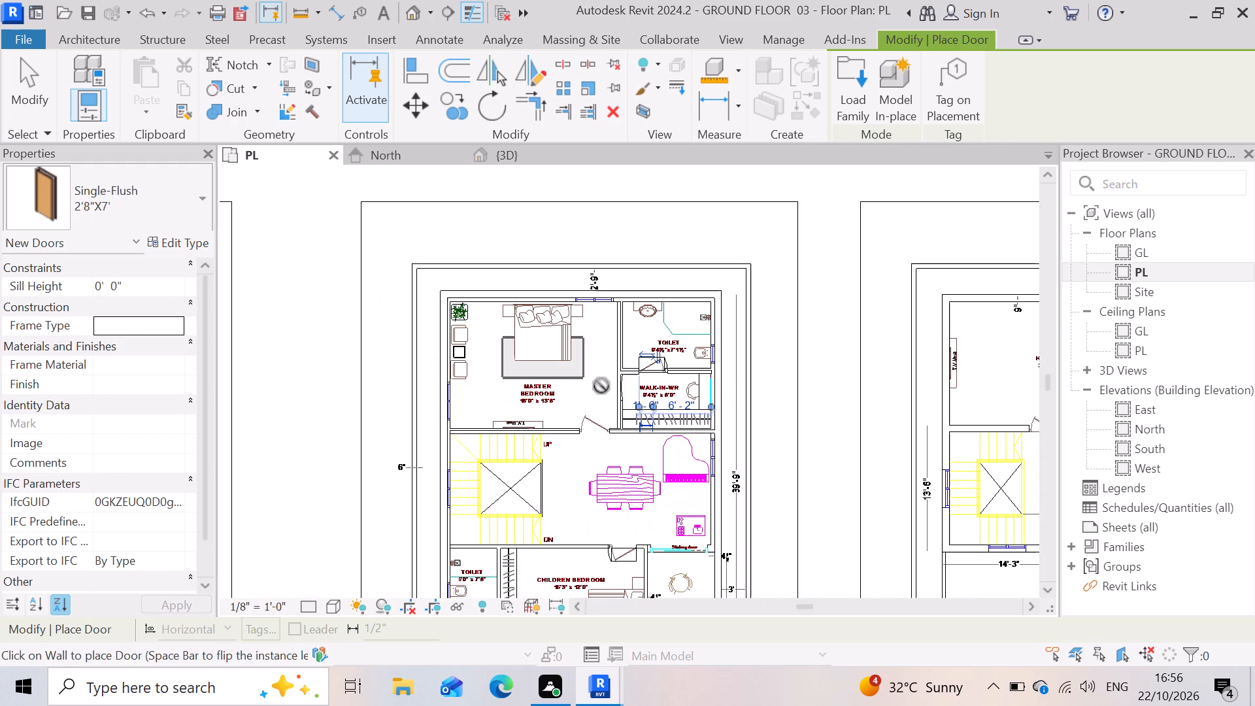
{"action": "scroll", "coordinate": [601, 386], "scroll_direction": "down", "scroll_amount": 3}
{"action": "scroll", "coordinate": [576, 427], "scroll_direction": "up", "scroll_amount": 8}
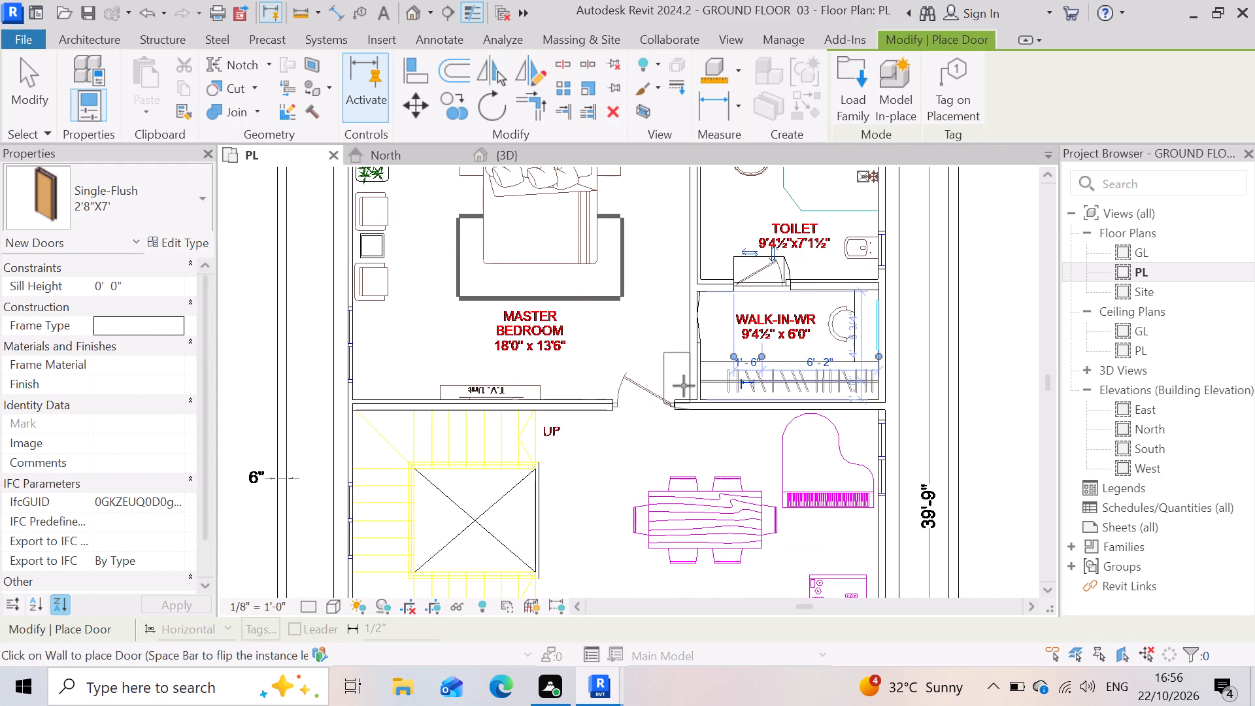
{"action": "scroll", "coordinate": [684, 385], "scroll_direction": "down", "scroll_amount": 3}
{"action": "scroll", "coordinate": [642, 419], "scroll_direction": "up", "scroll_amount": 6}
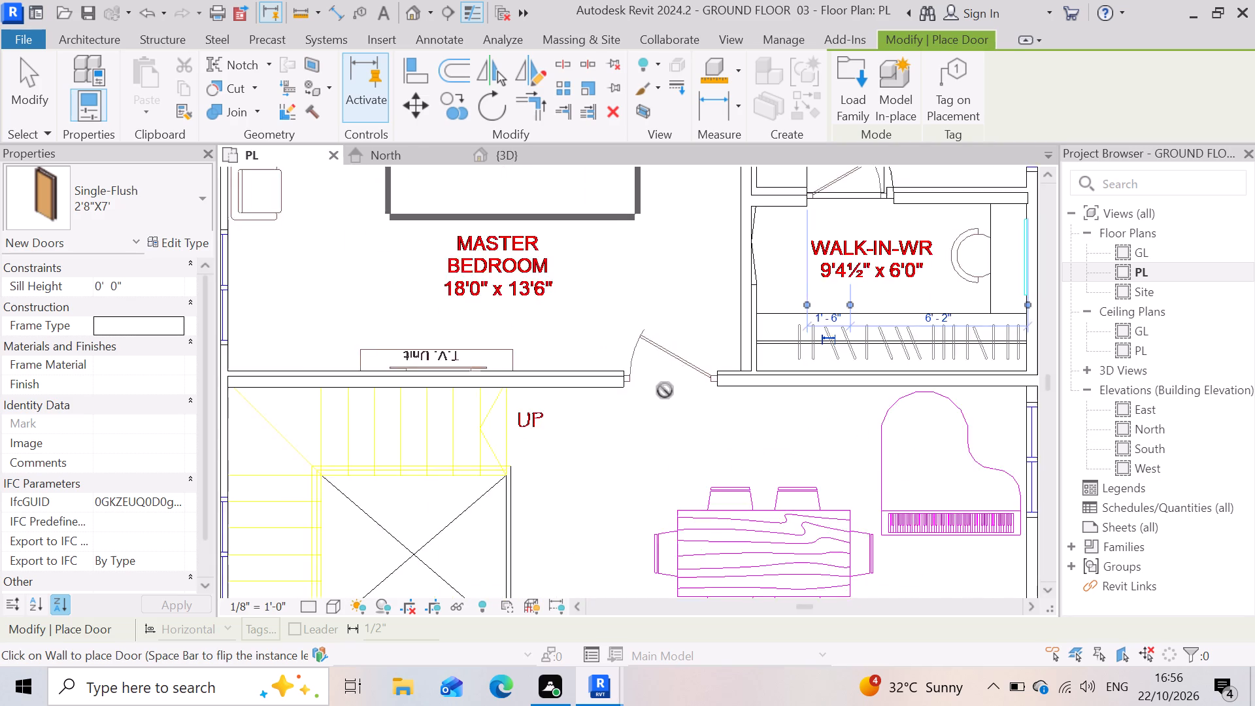
{"action": "scroll", "coordinate": [665, 390], "scroll_direction": "up", "scroll_amount": 5}
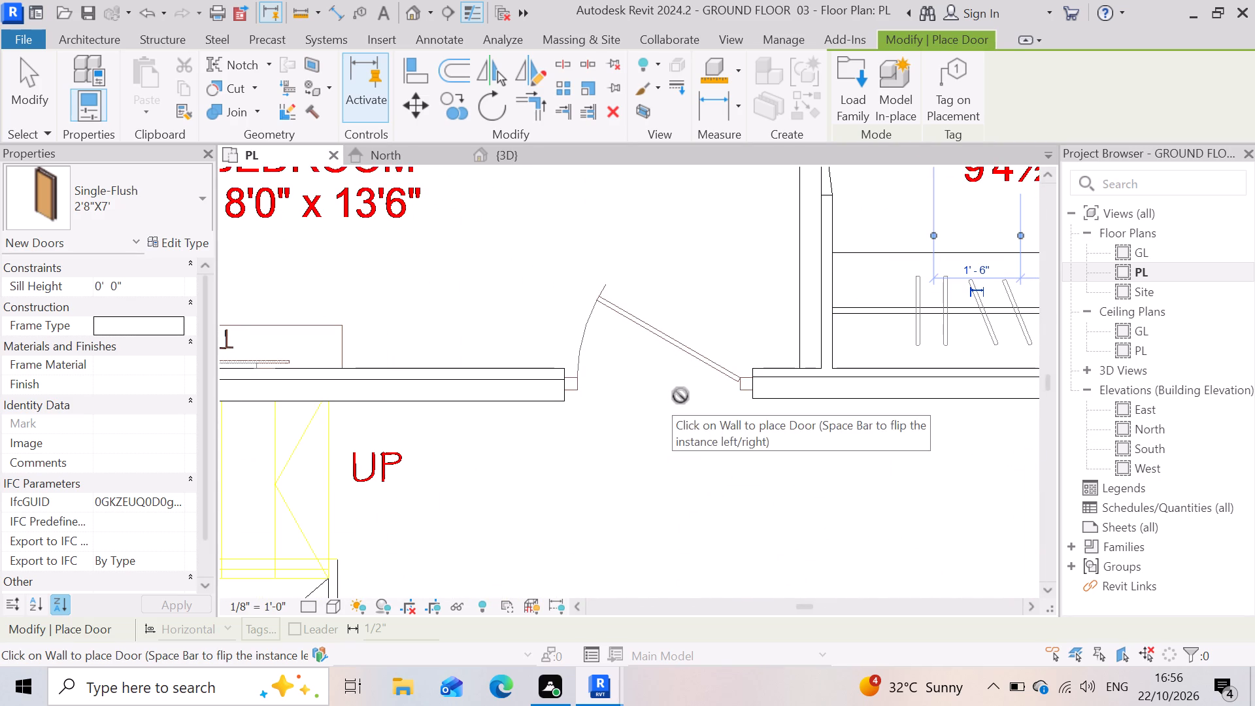
{"action": "scroll", "coordinate": [680, 395], "scroll_direction": "down", "scroll_amount": 12}
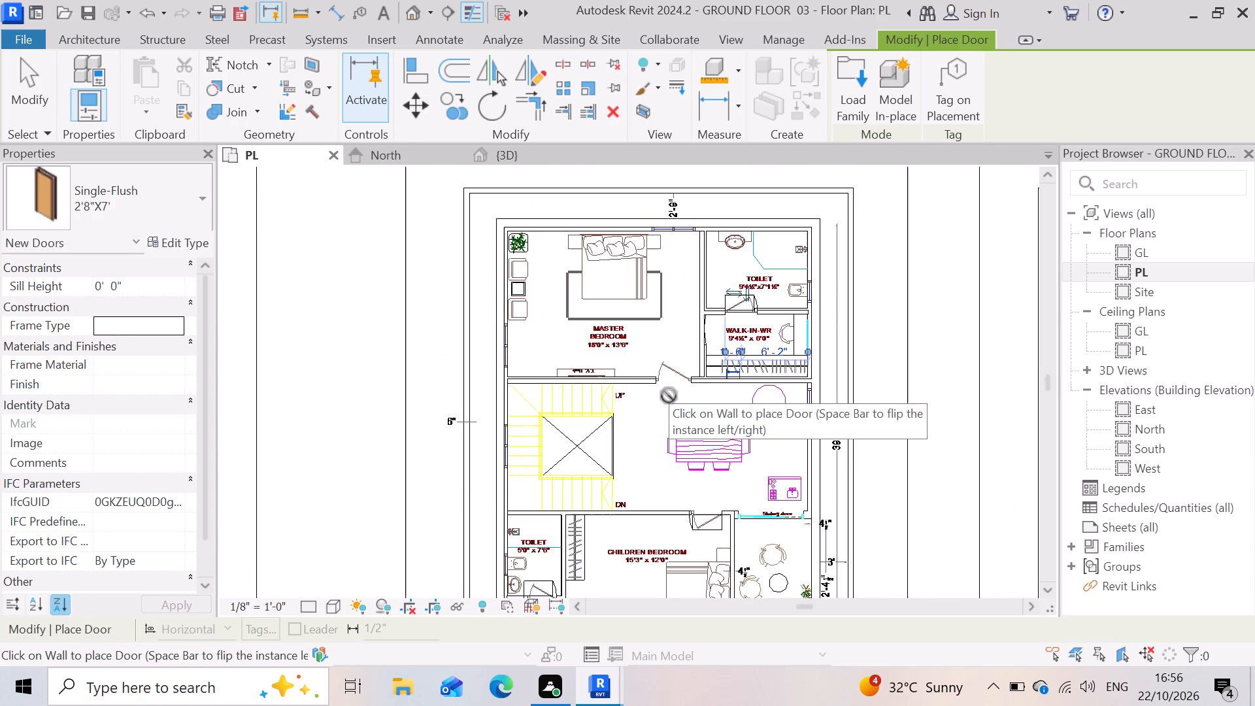
{"action": "scroll", "coordinate": [673, 391], "scroll_direction": "up", "scroll_amount": 7}
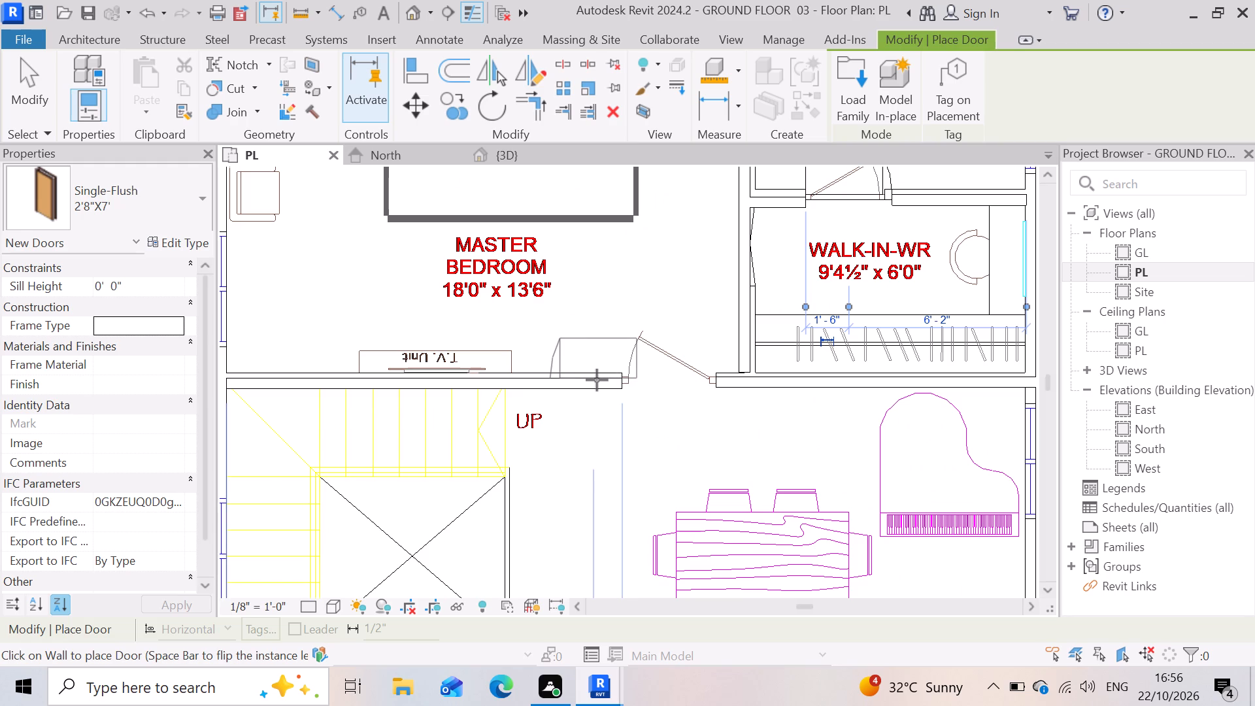
{"action": "key", "text": "Escape"}
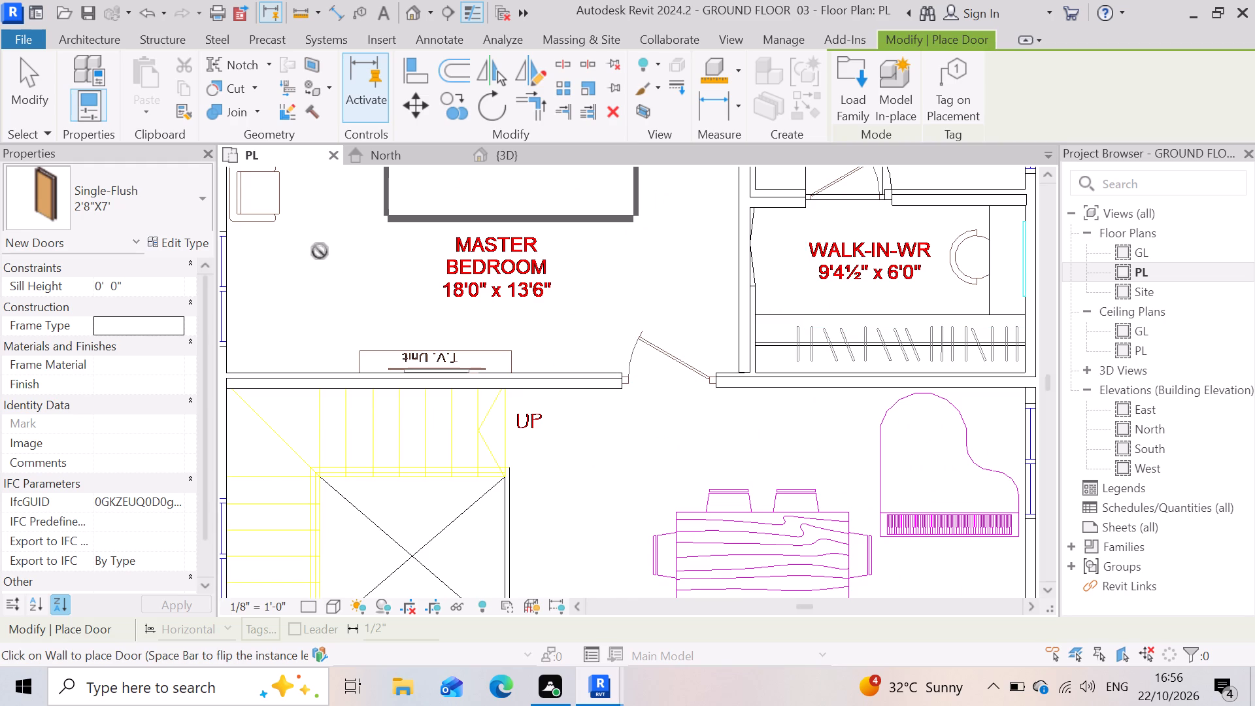
Set the Thickness in the 2'8"X7' Single-Flush door's type properties to 3'.
{"action": "left_click", "coordinate": [195, 244]}
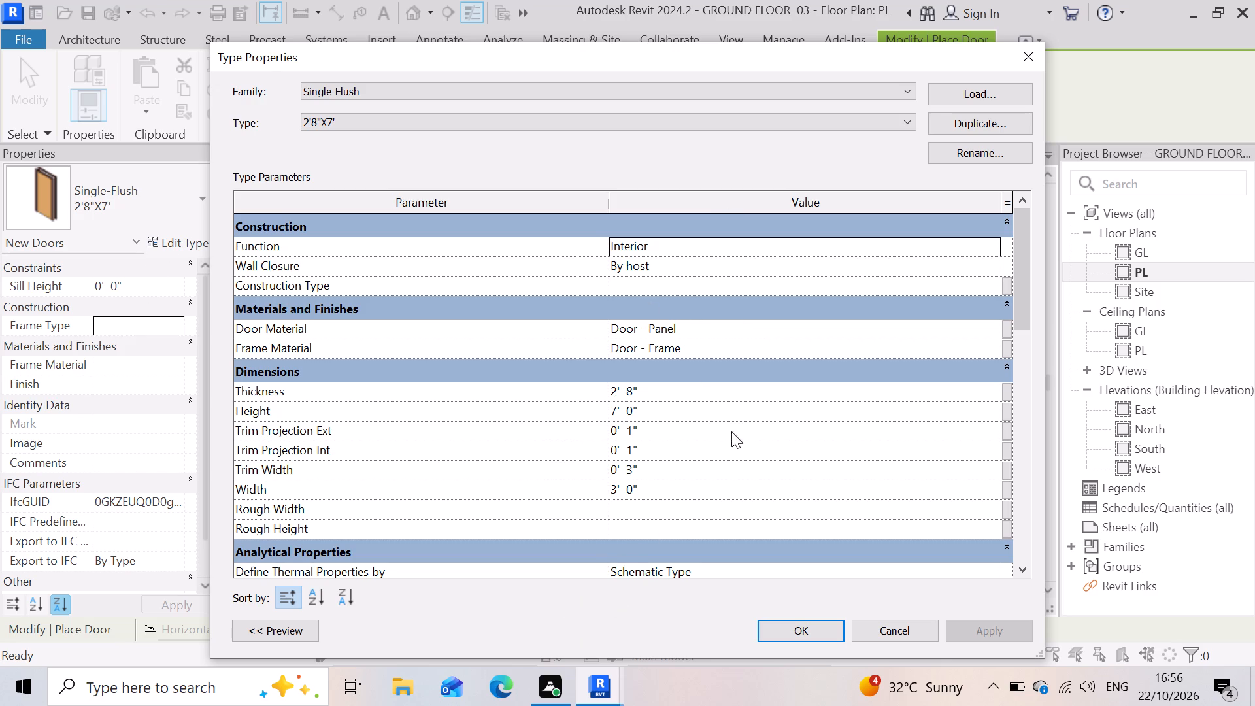
{"action": "left_click", "coordinate": [663, 397]}
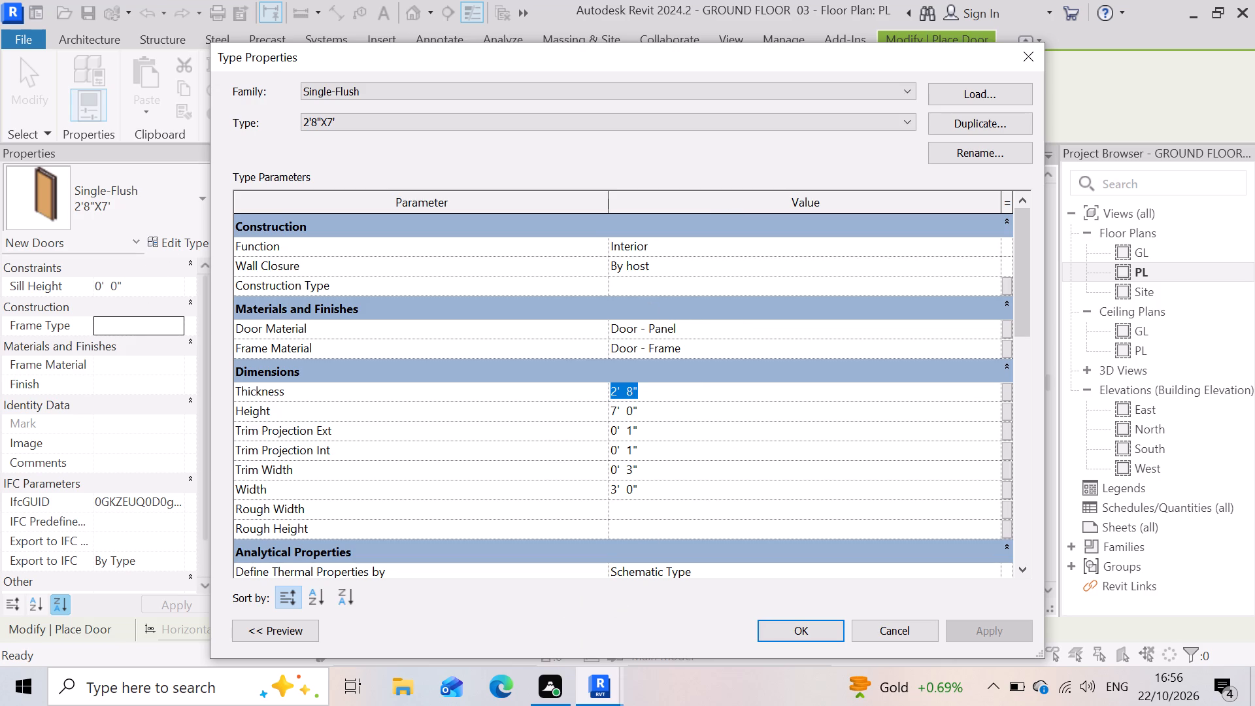
{"action": "key", "text": "3"}
{"action": "key", "text": "apostrophe"}
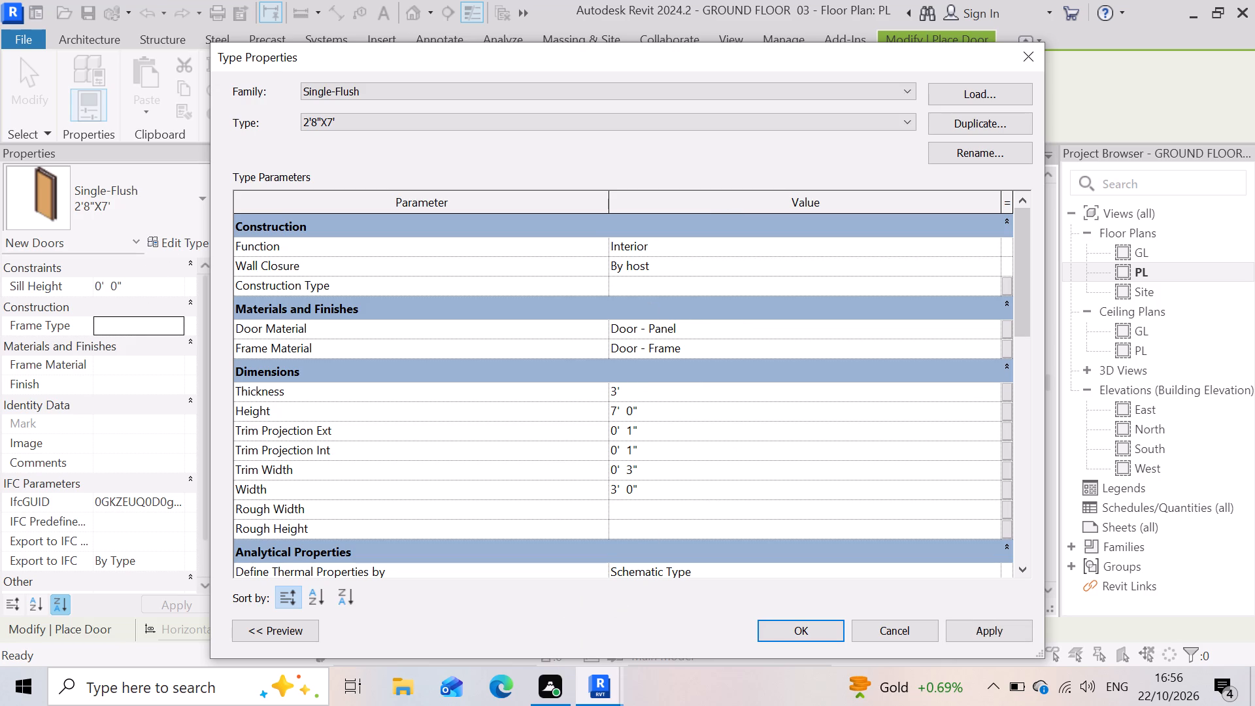
{"action": "key", "text": "Return"}
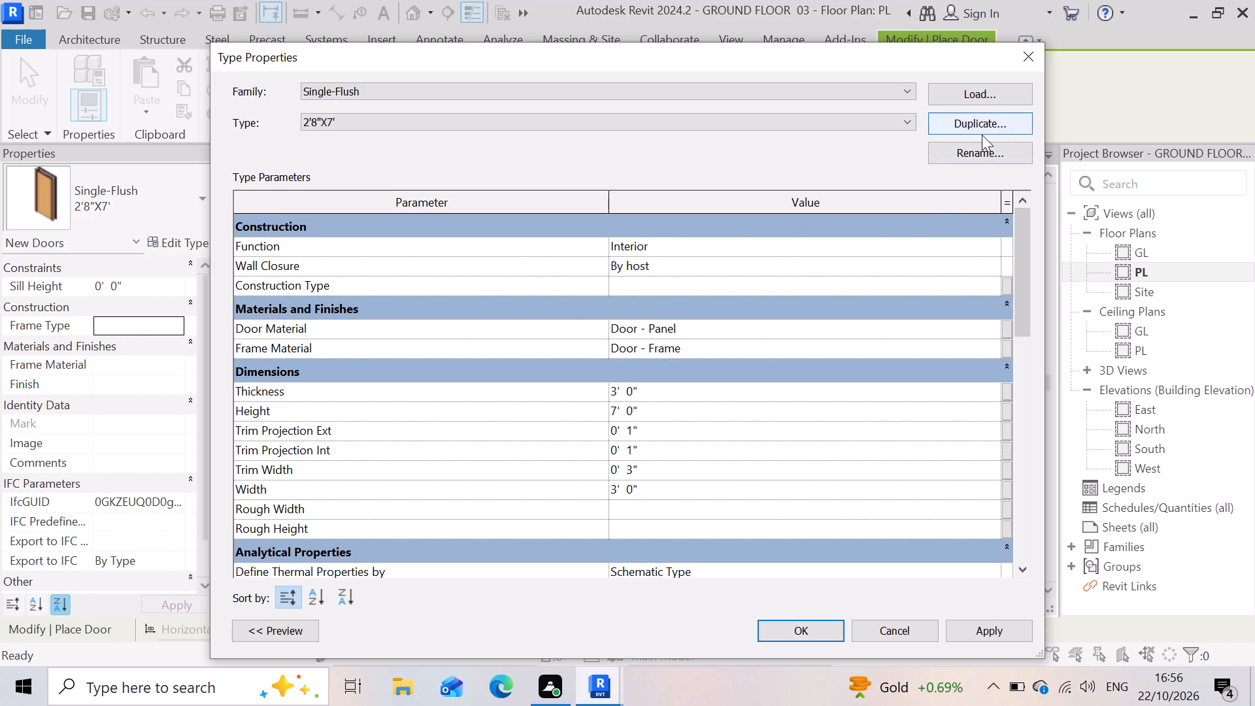
Duplicate the 2'8"X7' Single-Flush door type under the name 3'X7' 2 and make it the active door type.
{"action": "left_click", "coordinate": [969, 114]}
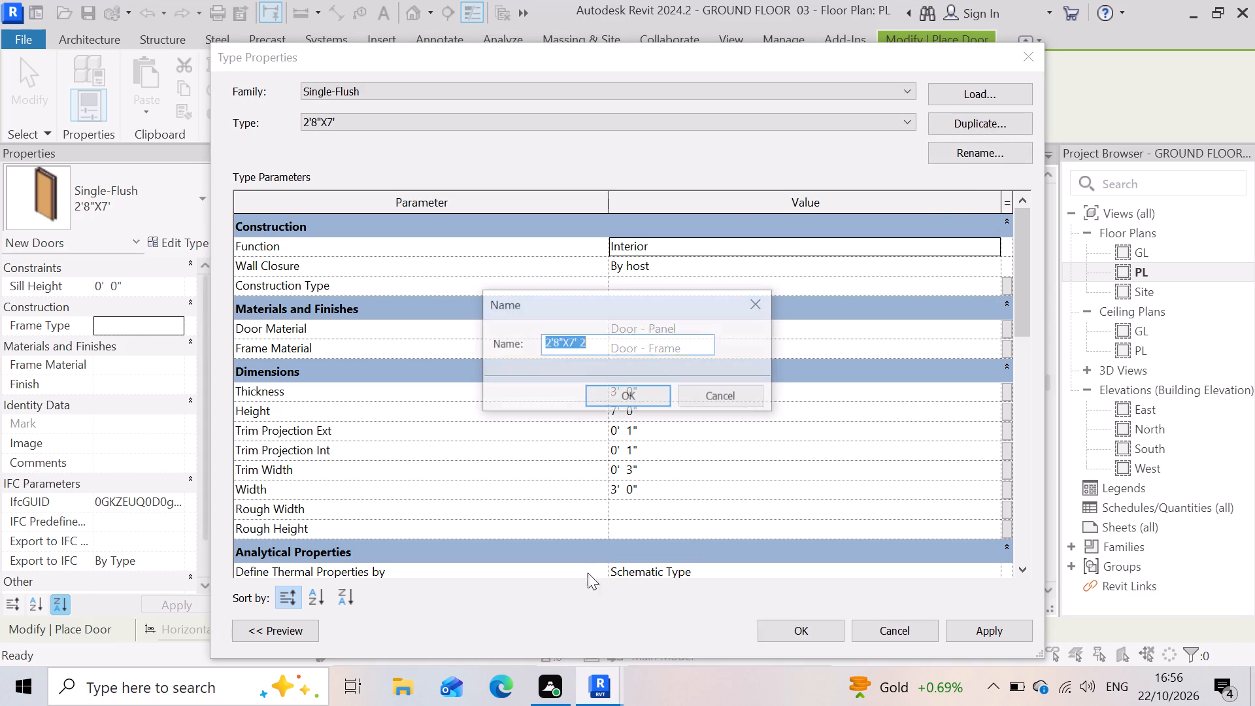
{"action": "left_click", "coordinate": [562, 341]}
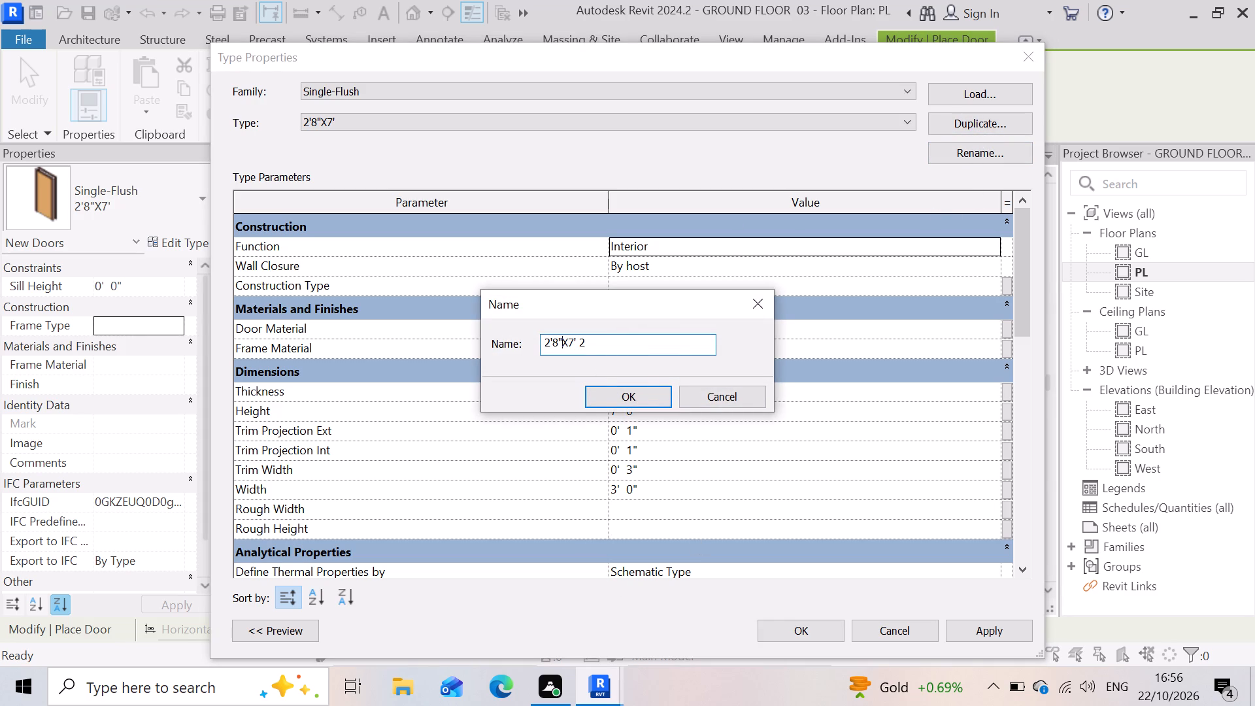
{"action": "key", "text": "BackSpace"}
{"action": "key", "text": "BackSpace"}
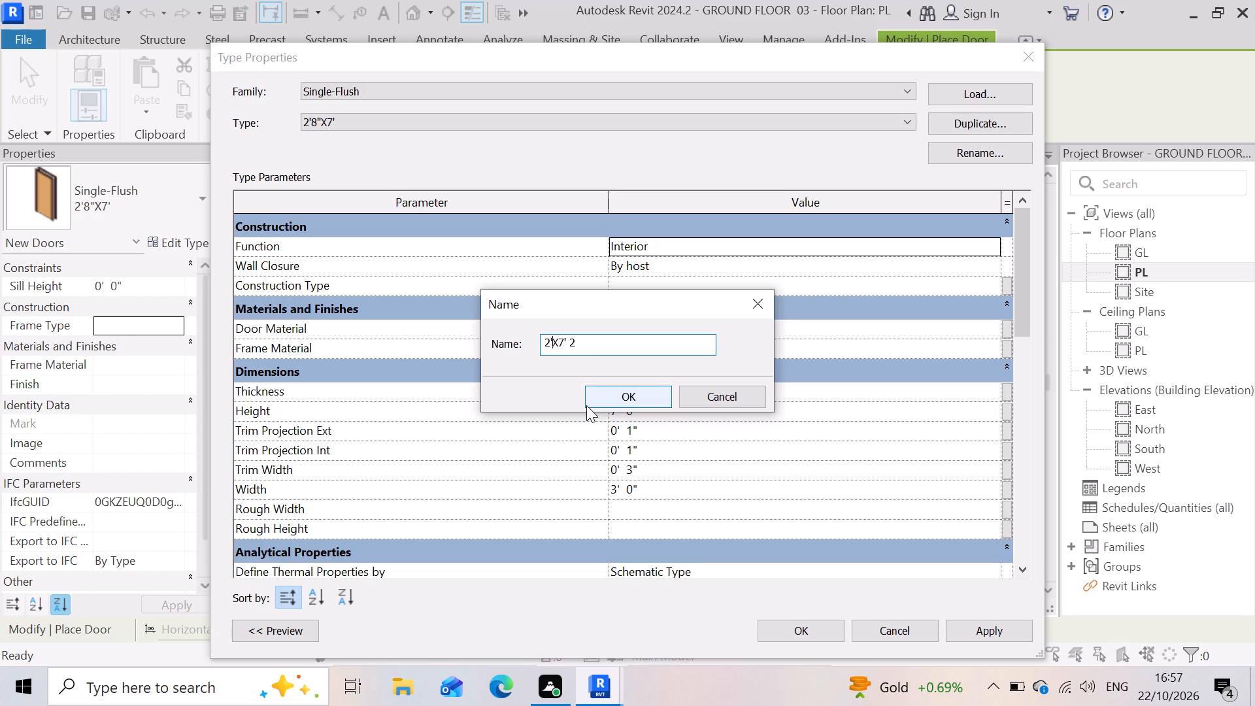
{"action": "key", "text": "BackSpace"}
{"action": "key", "text": "BackSpace"}
{"action": "key", "text": "3"}
{"action": "key", "text": "apostrophe"}
{"action": "left_click", "coordinate": [628, 402]}
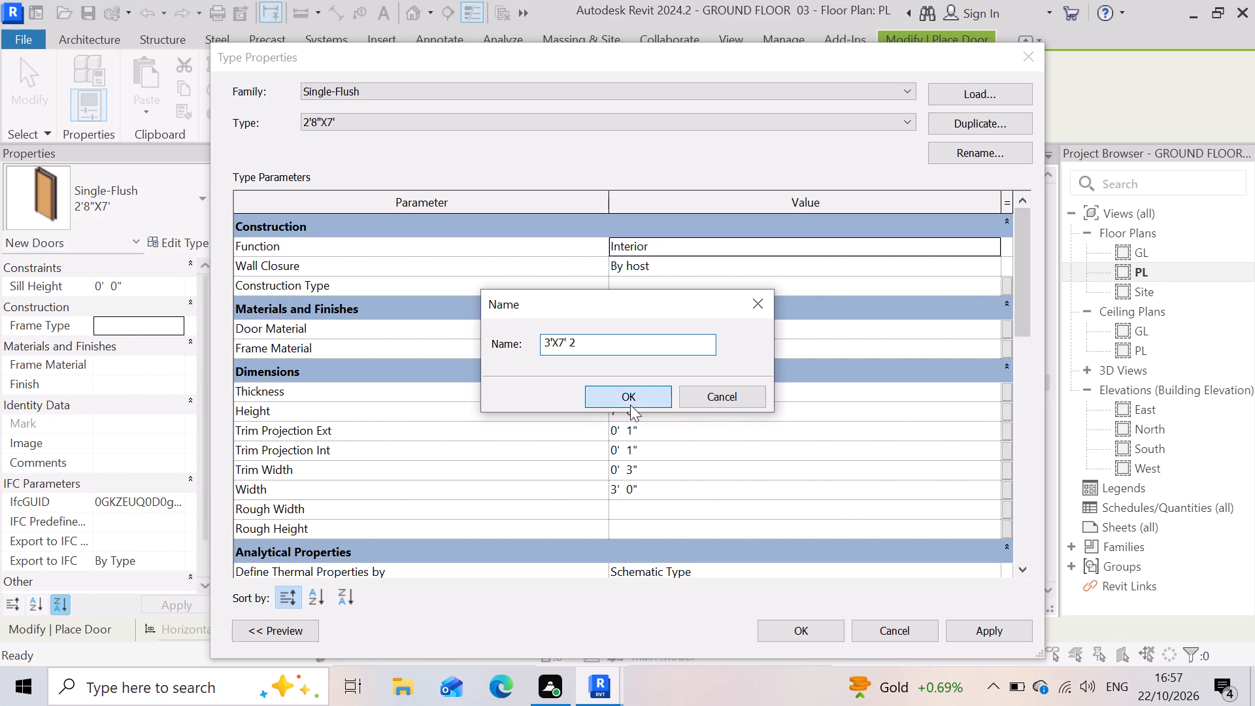
{"action": "left_click", "coordinate": [975, 625]}
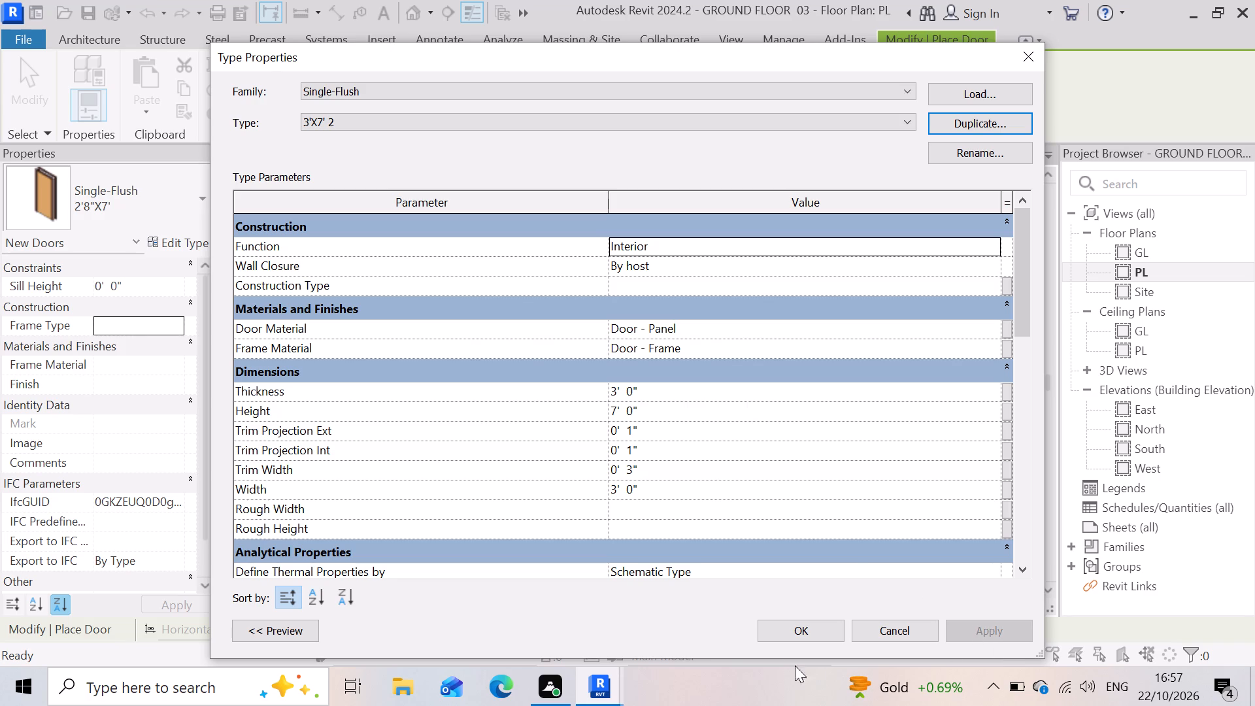
{"action": "left_click", "coordinate": [794, 640]}
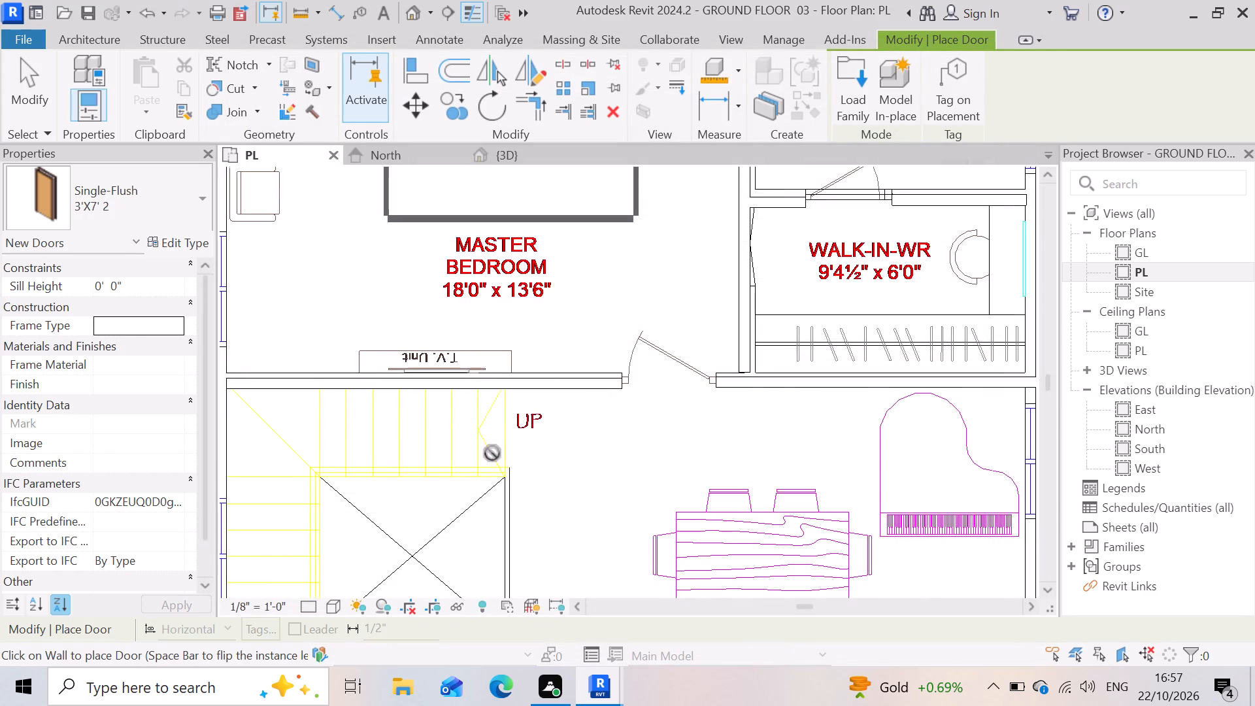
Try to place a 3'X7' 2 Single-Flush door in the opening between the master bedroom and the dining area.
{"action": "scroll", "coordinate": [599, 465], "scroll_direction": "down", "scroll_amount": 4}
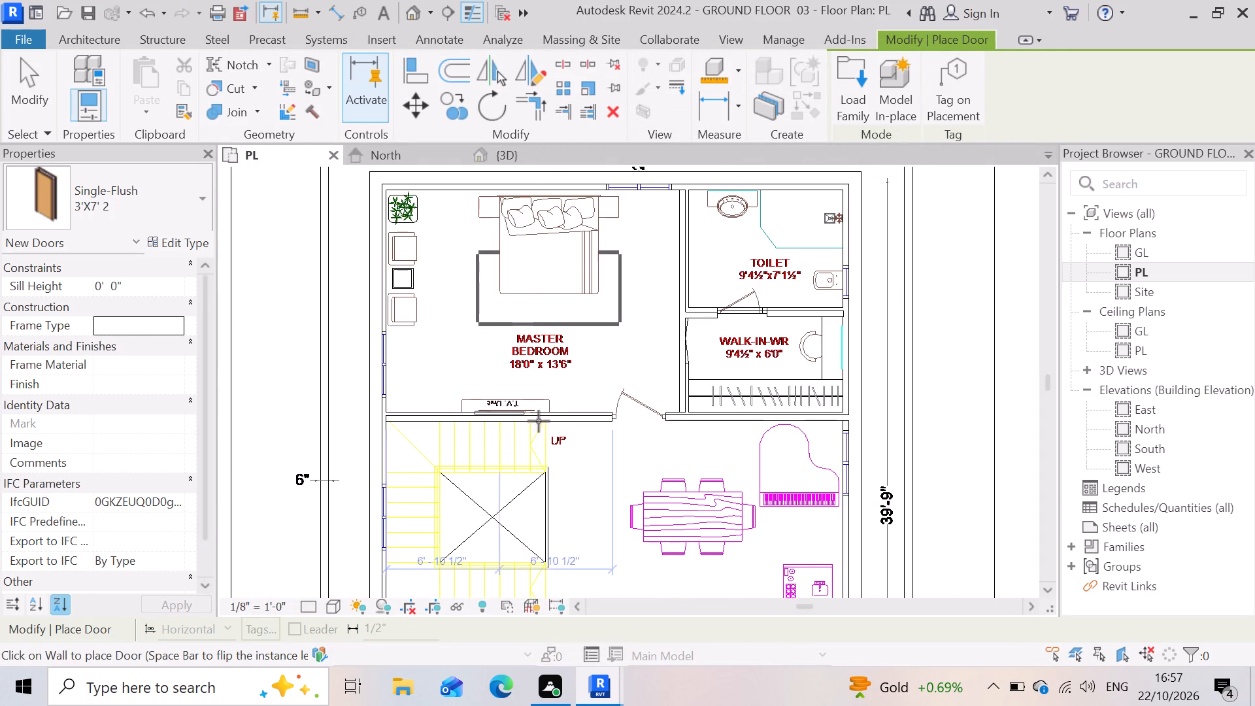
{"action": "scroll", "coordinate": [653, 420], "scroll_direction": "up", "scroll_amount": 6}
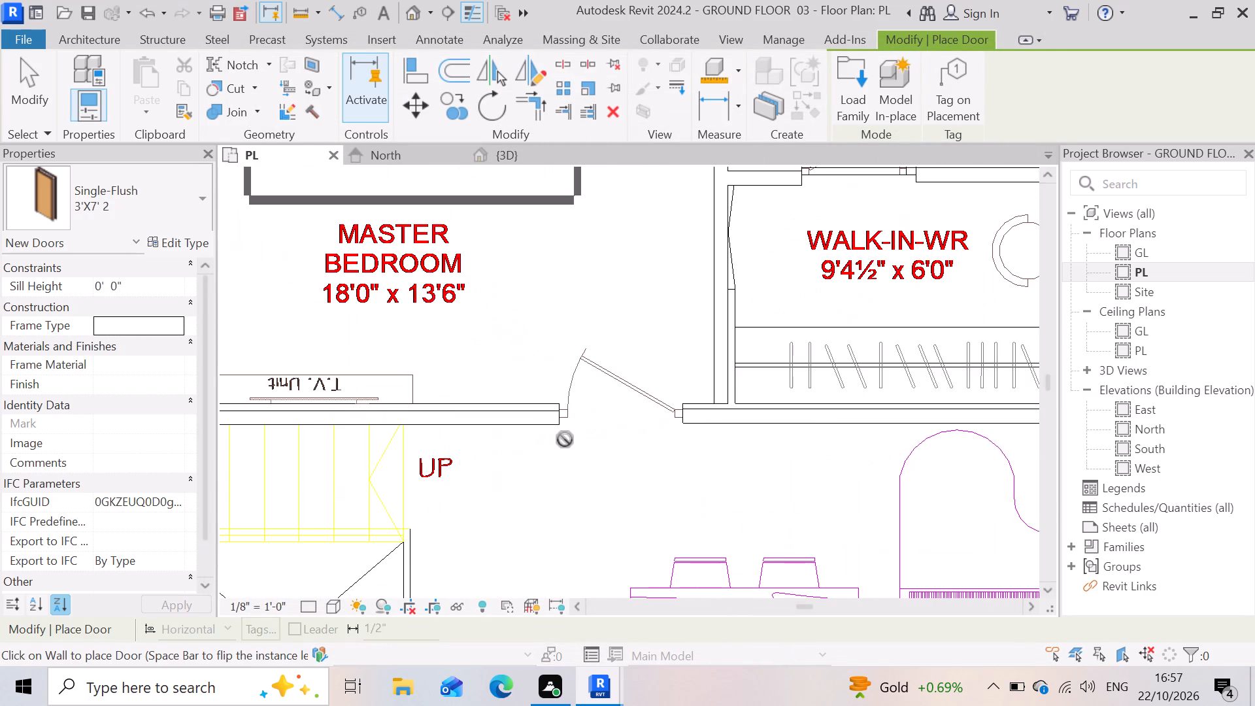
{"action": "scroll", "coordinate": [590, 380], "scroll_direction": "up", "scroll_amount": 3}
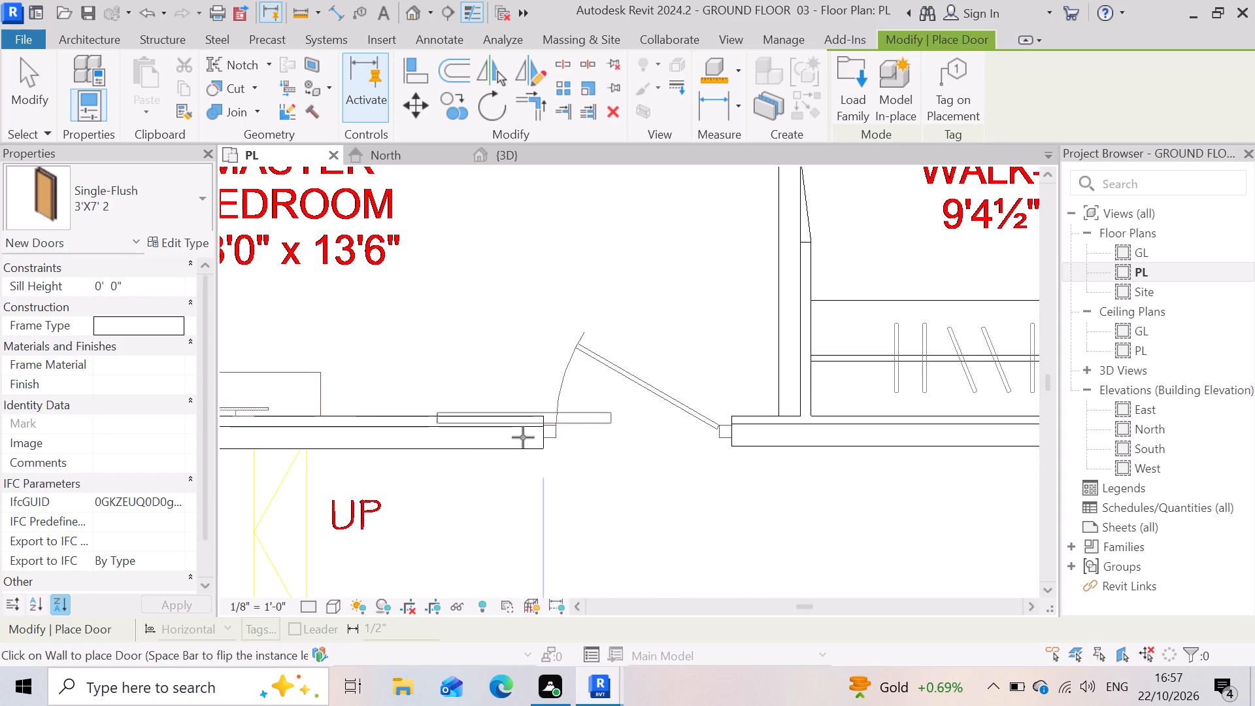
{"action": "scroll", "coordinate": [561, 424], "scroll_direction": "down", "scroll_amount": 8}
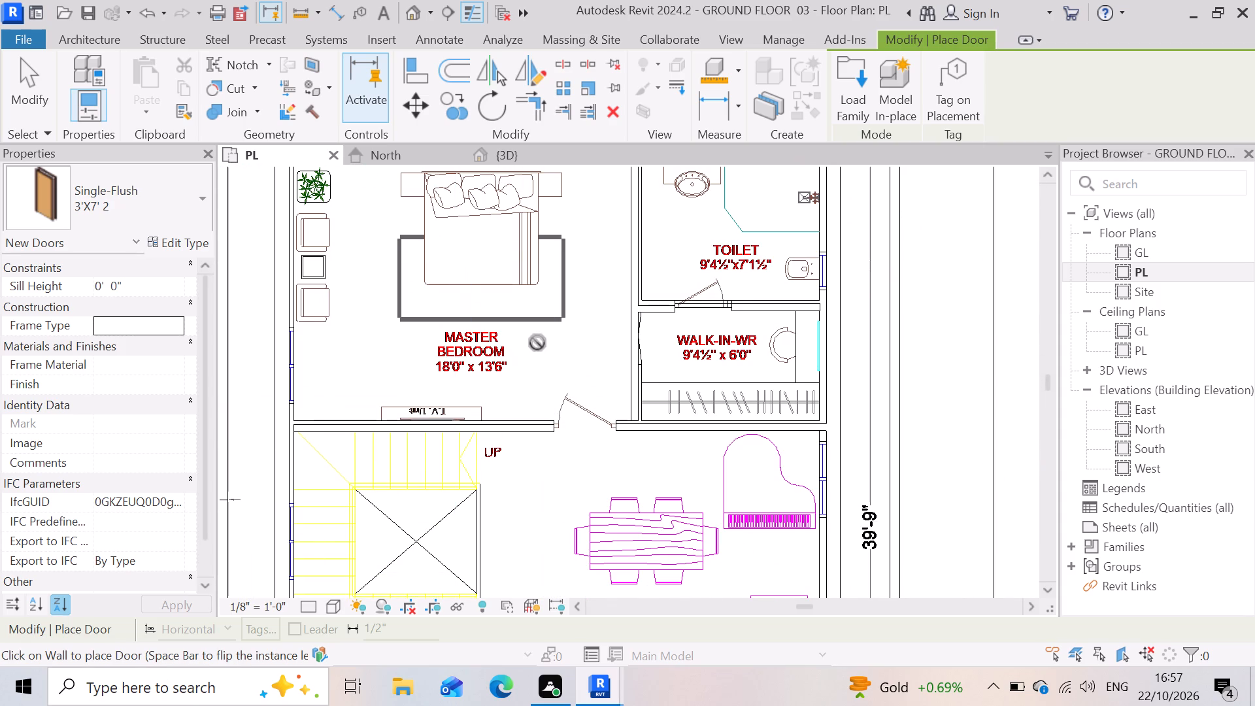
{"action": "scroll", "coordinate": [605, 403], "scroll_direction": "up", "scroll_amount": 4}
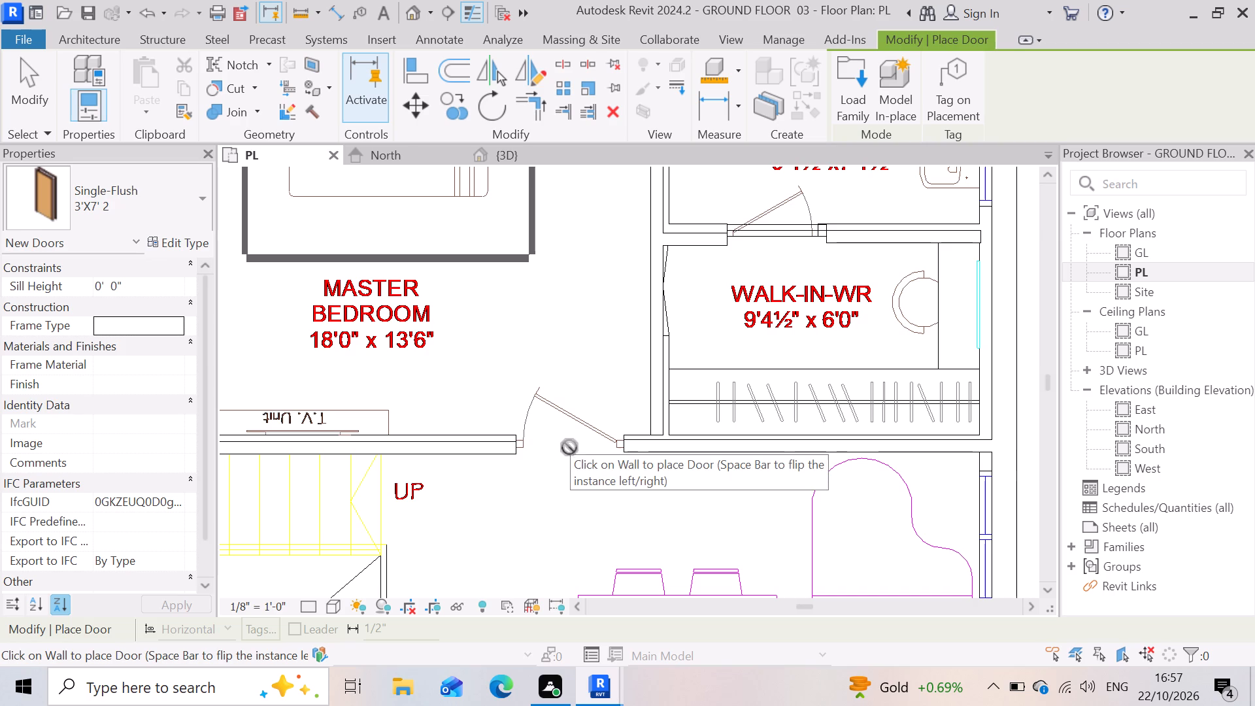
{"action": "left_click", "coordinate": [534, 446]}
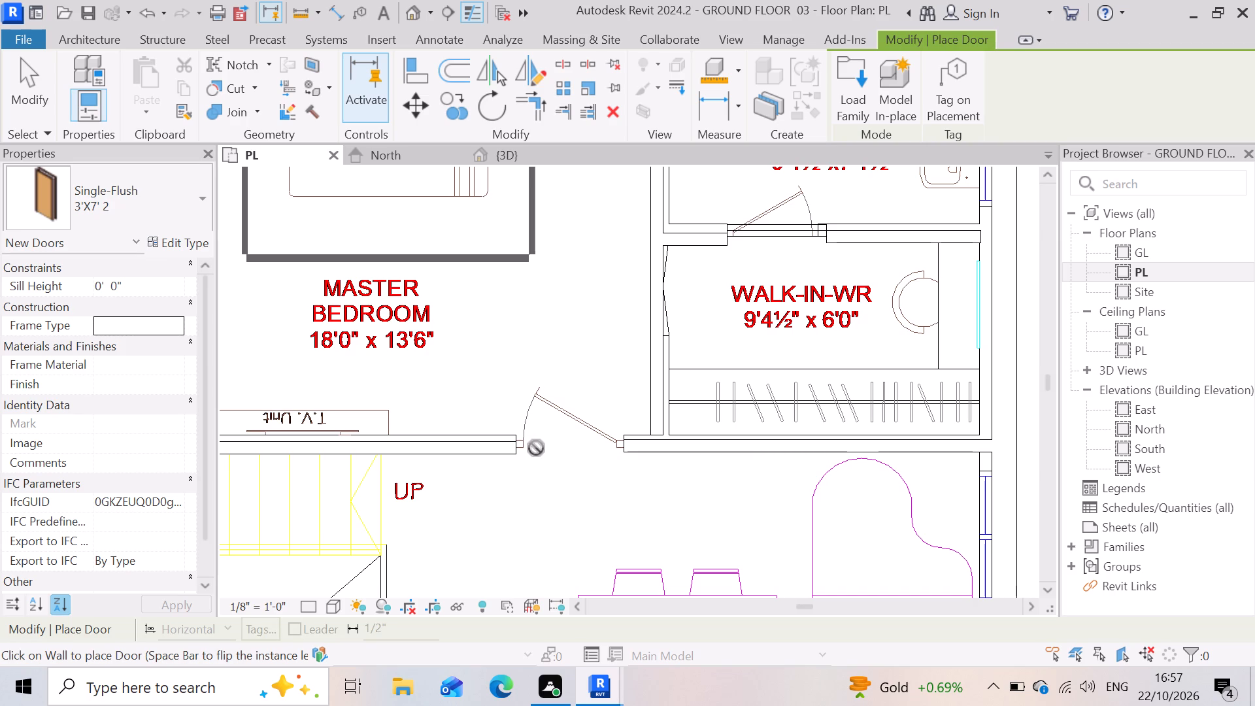
Inspect the walls beside the master bedroom's entrance opening and review the 3'X7' 2 door's type properties.
{"action": "scroll", "coordinate": [624, 412], "scroll_direction": "down", "scroll_amount": 12}
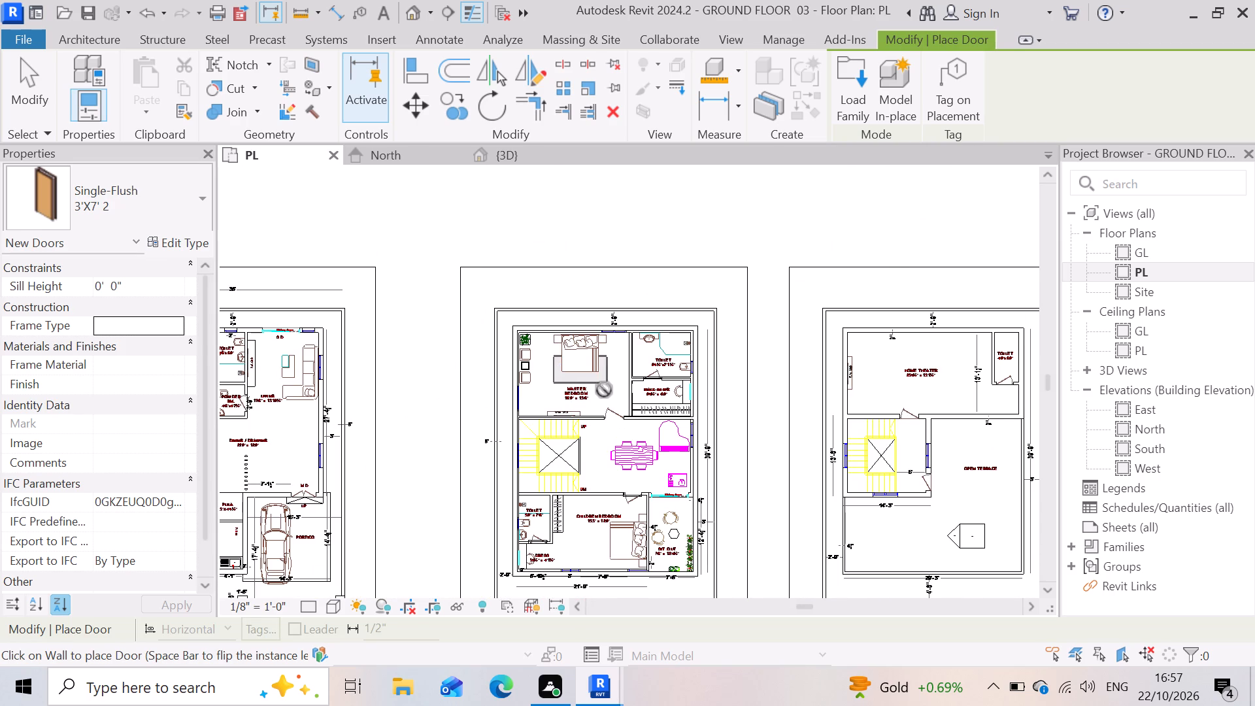
{"action": "scroll", "coordinate": [612, 407], "scroll_direction": "up", "scroll_amount": 2}
{"action": "scroll", "coordinate": [460, 385], "scroll_direction": "up", "scroll_amount": 4}
{"action": "scroll", "coordinate": [610, 446], "scroll_direction": "up", "scroll_amount": 9}
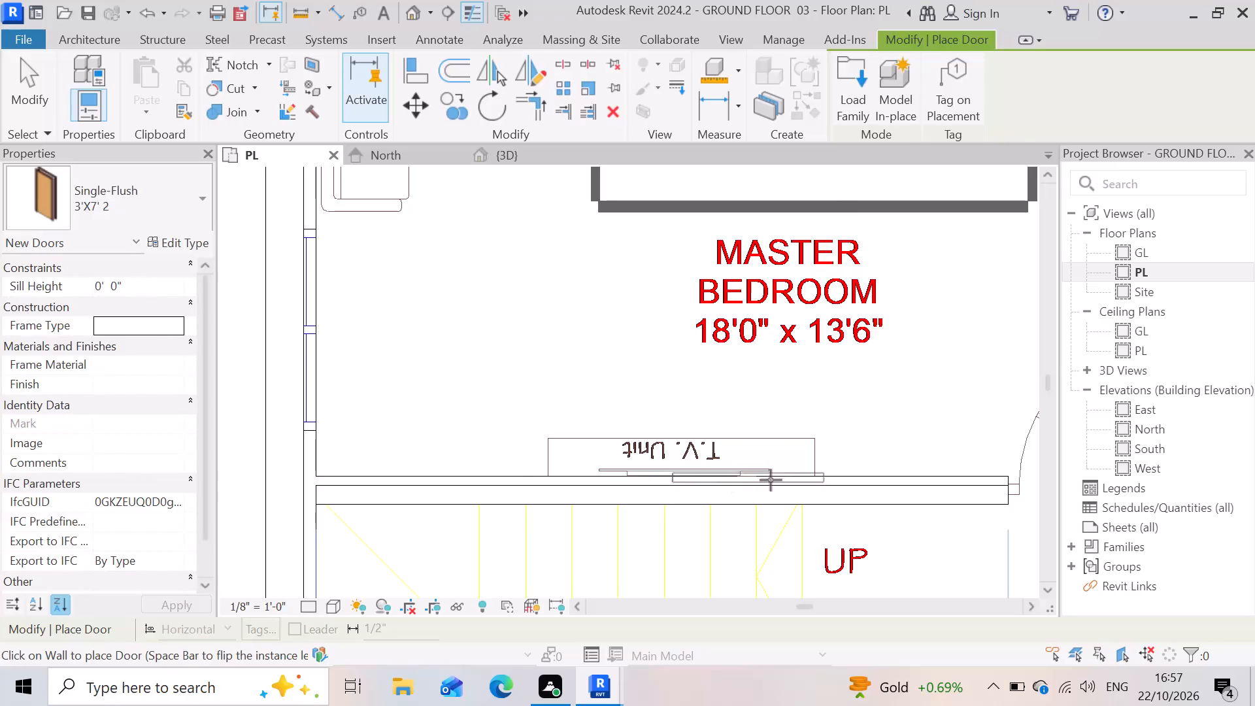
{"action": "scroll", "coordinate": [726, 459], "scroll_direction": "up", "scroll_amount": 3}
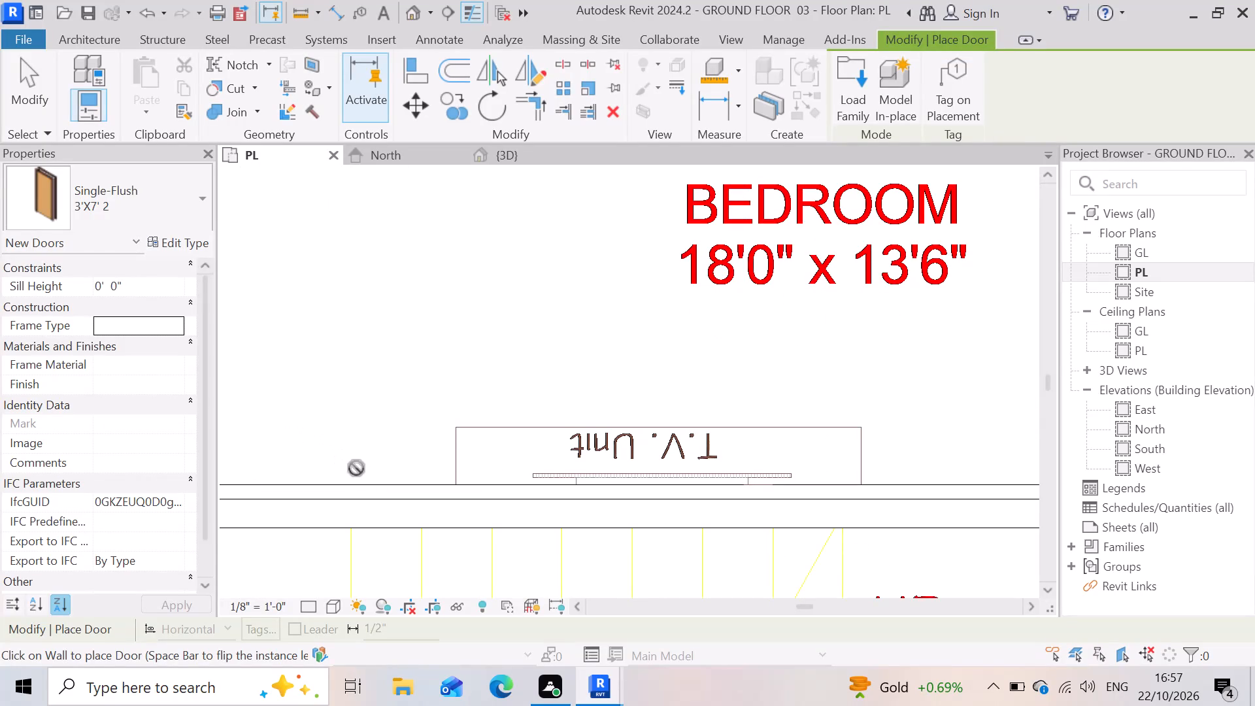
{"action": "scroll", "coordinate": [356, 465], "scroll_direction": "down", "scroll_amount": 9}
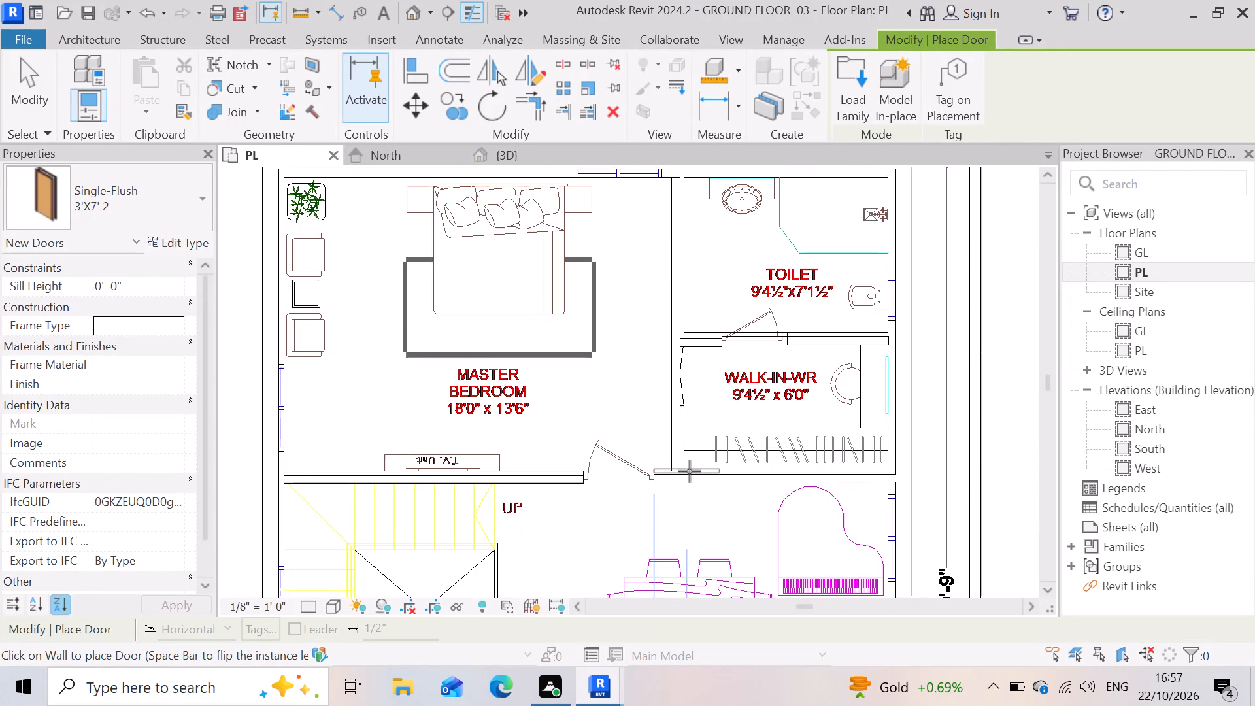
{"action": "scroll", "coordinate": [656, 484], "scroll_direction": "up", "scroll_amount": 10}
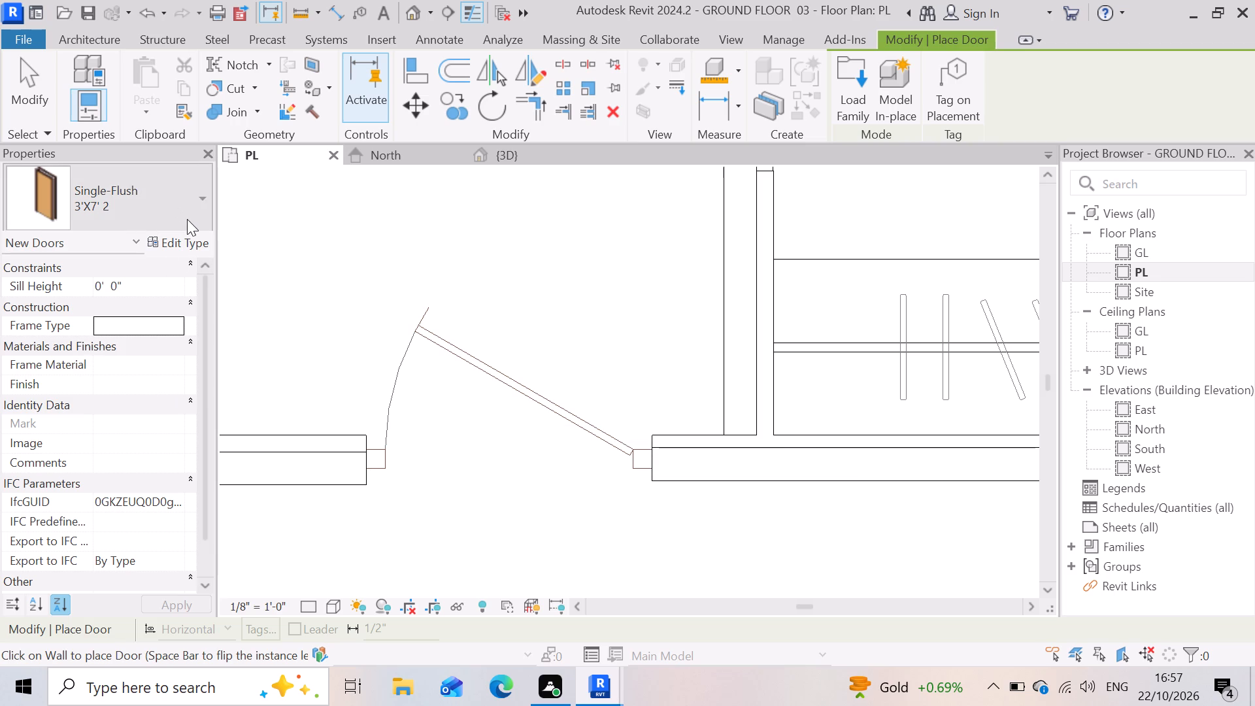
{"action": "left_click", "coordinate": [186, 245]}
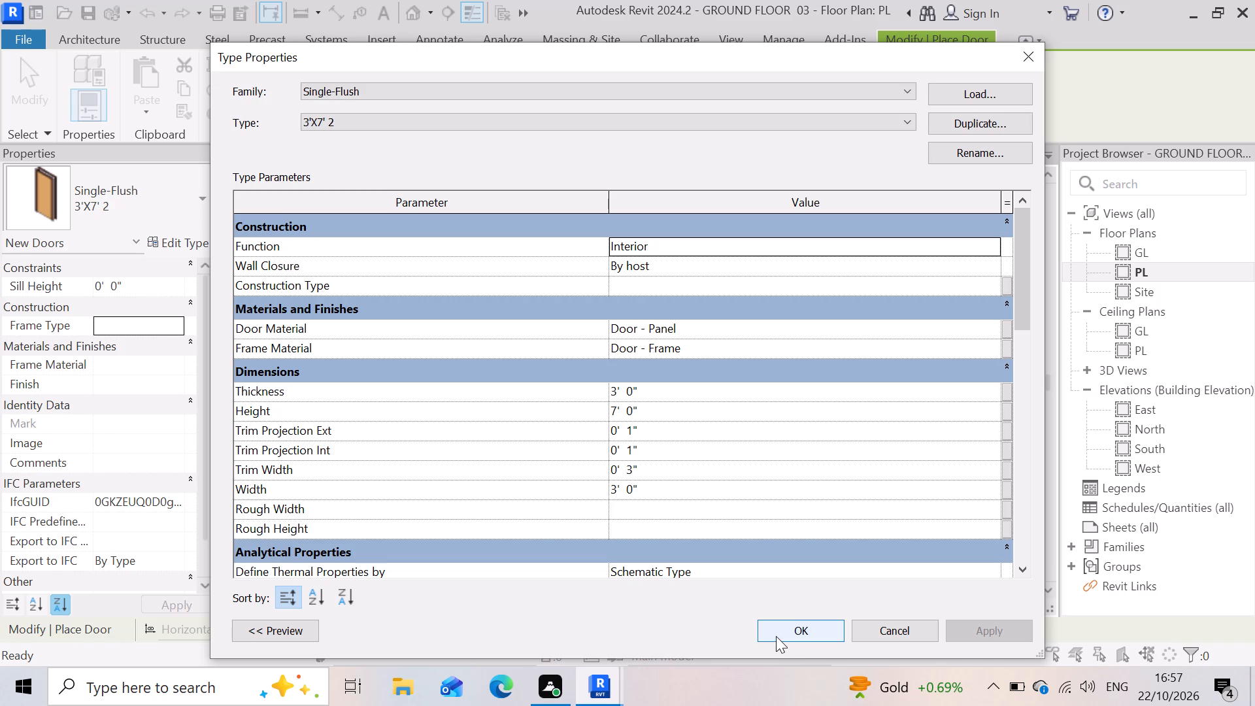
{"action": "left_click", "coordinate": [813, 639]}
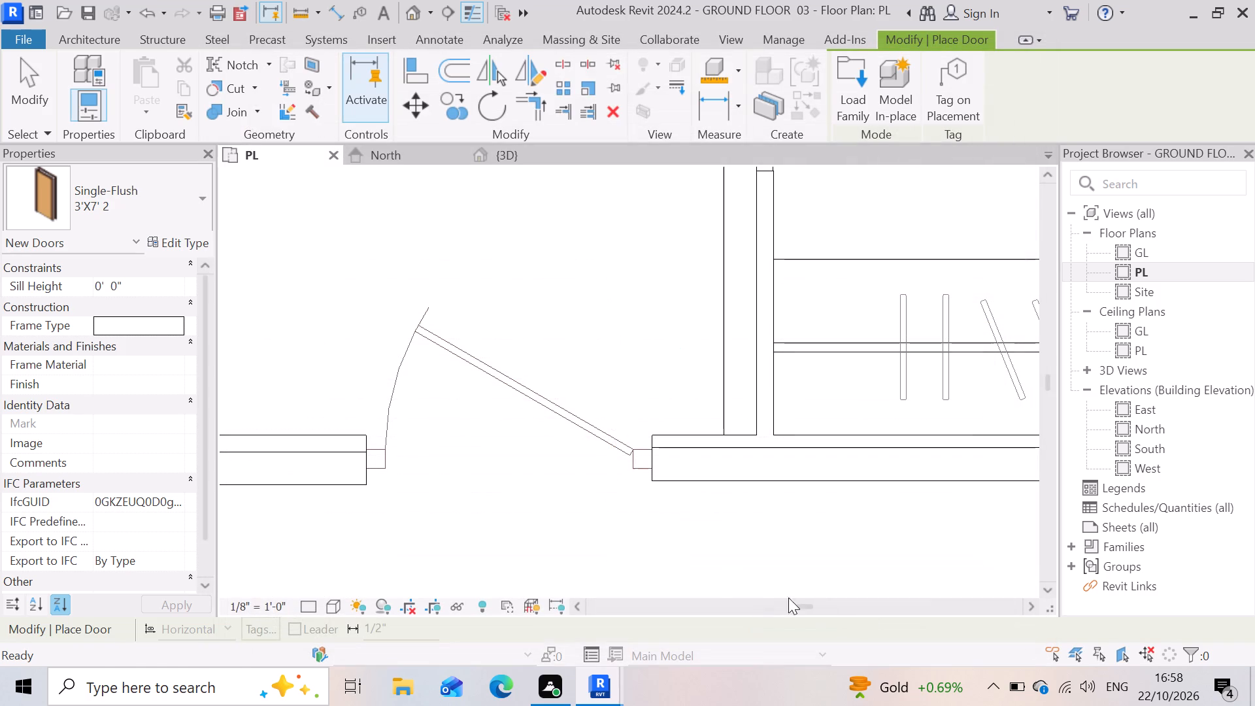
{"action": "scroll", "coordinate": [484, 416], "scroll_direction": "up", "scroll_amount": 4}
{"action": "scroll", "coordinate": [606, 462], "scroll_direction": "down", "scroll_amount": 5}
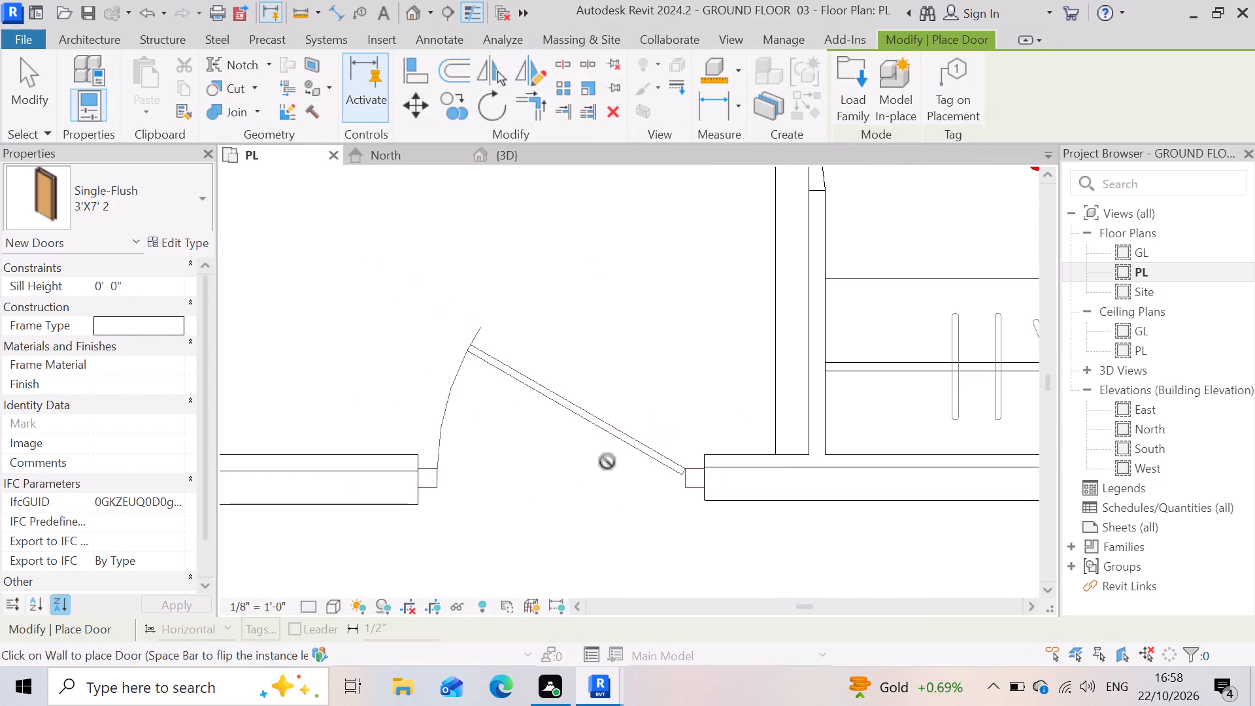
{"action": "scroll", "coordinate": [607, 462], "scroll_direction": "down", "scroll_amount": 7}
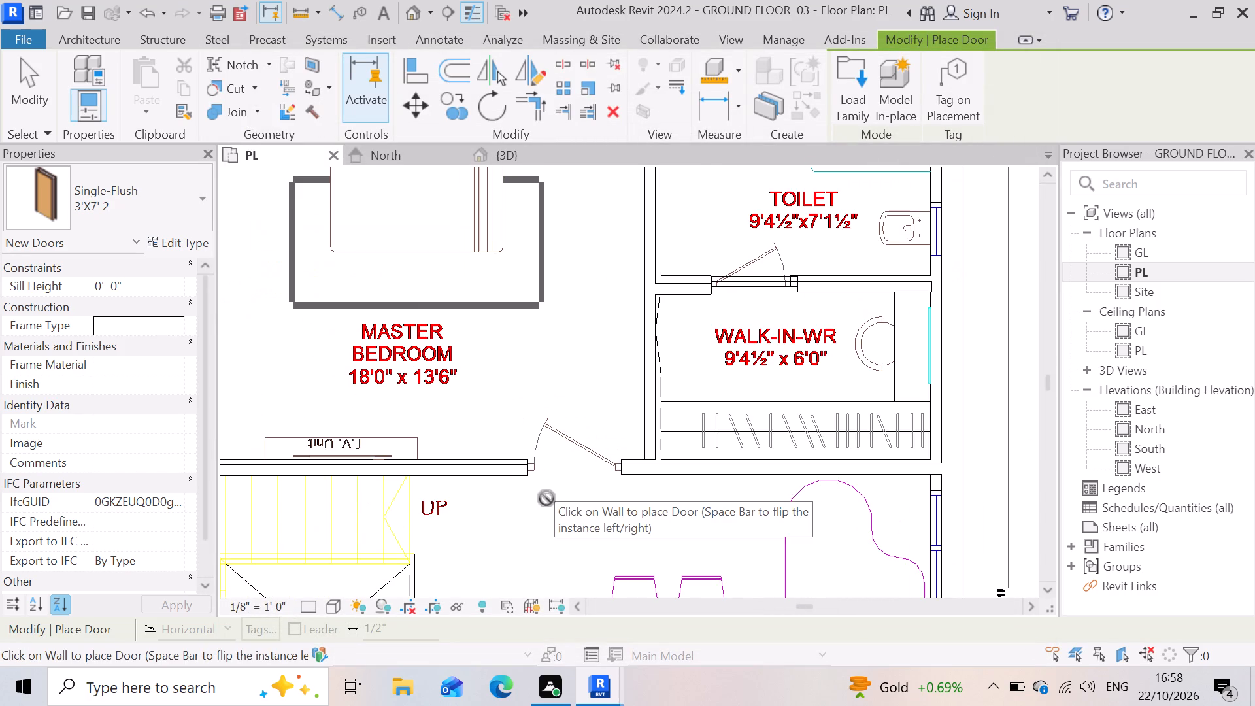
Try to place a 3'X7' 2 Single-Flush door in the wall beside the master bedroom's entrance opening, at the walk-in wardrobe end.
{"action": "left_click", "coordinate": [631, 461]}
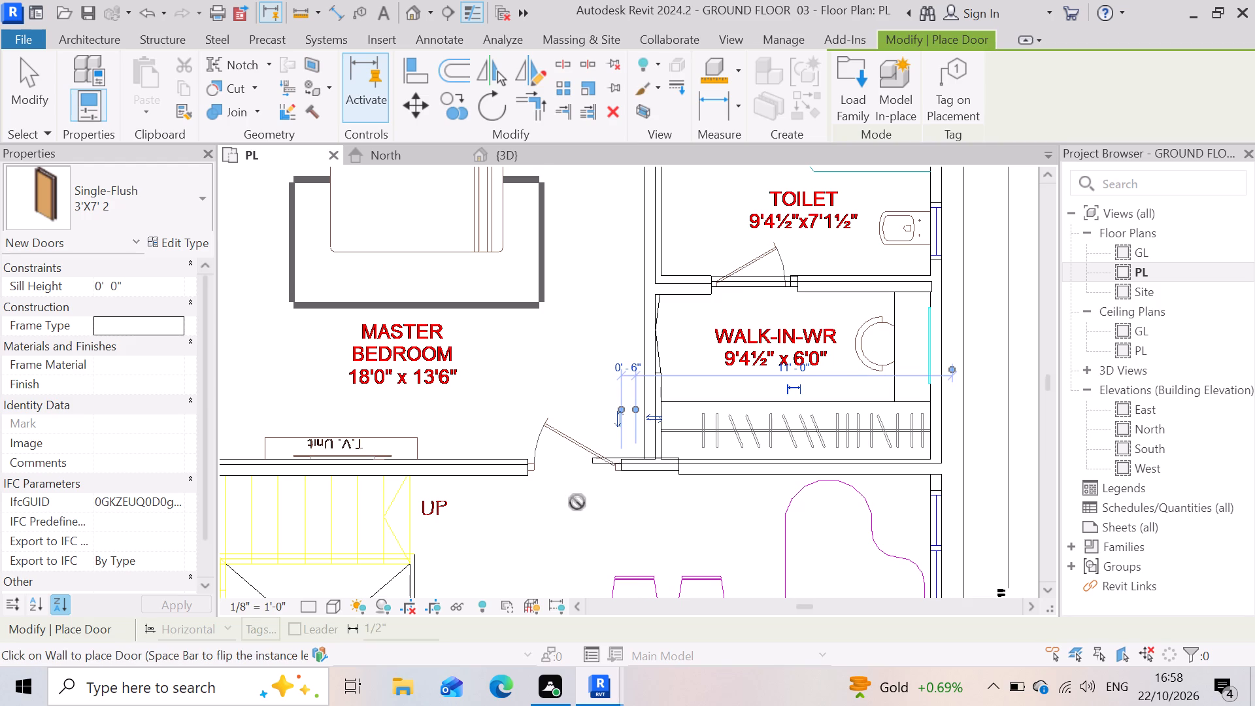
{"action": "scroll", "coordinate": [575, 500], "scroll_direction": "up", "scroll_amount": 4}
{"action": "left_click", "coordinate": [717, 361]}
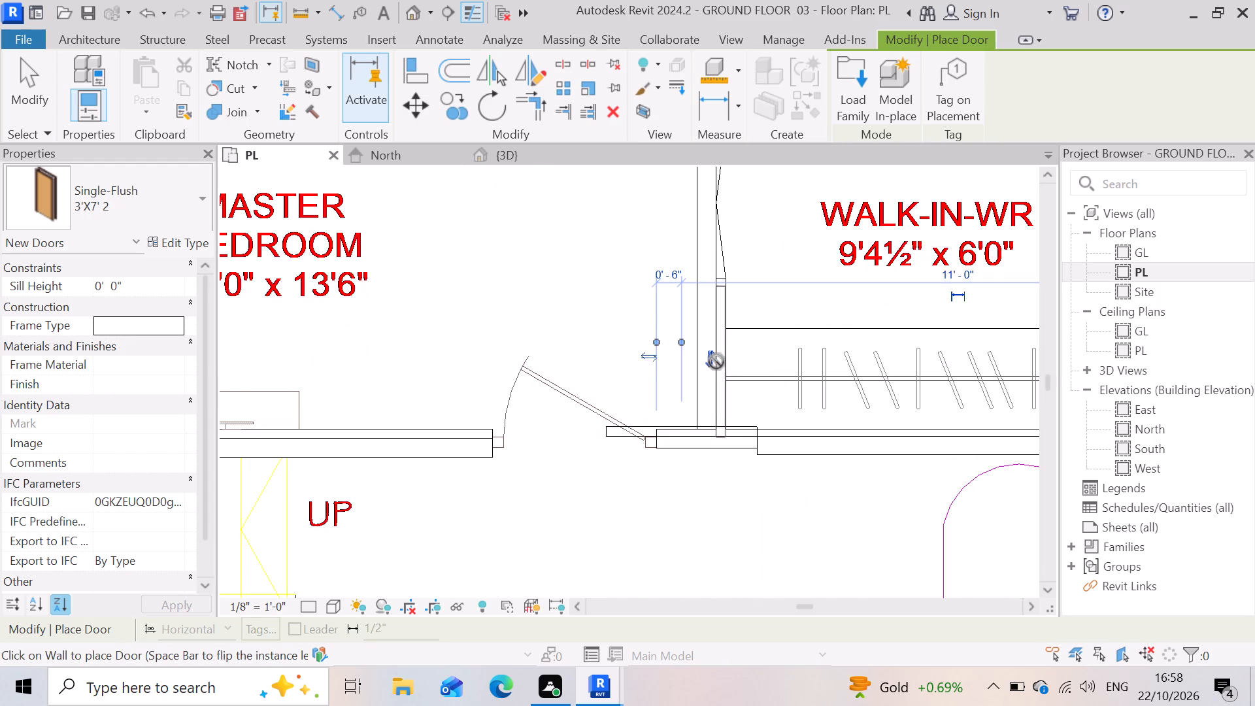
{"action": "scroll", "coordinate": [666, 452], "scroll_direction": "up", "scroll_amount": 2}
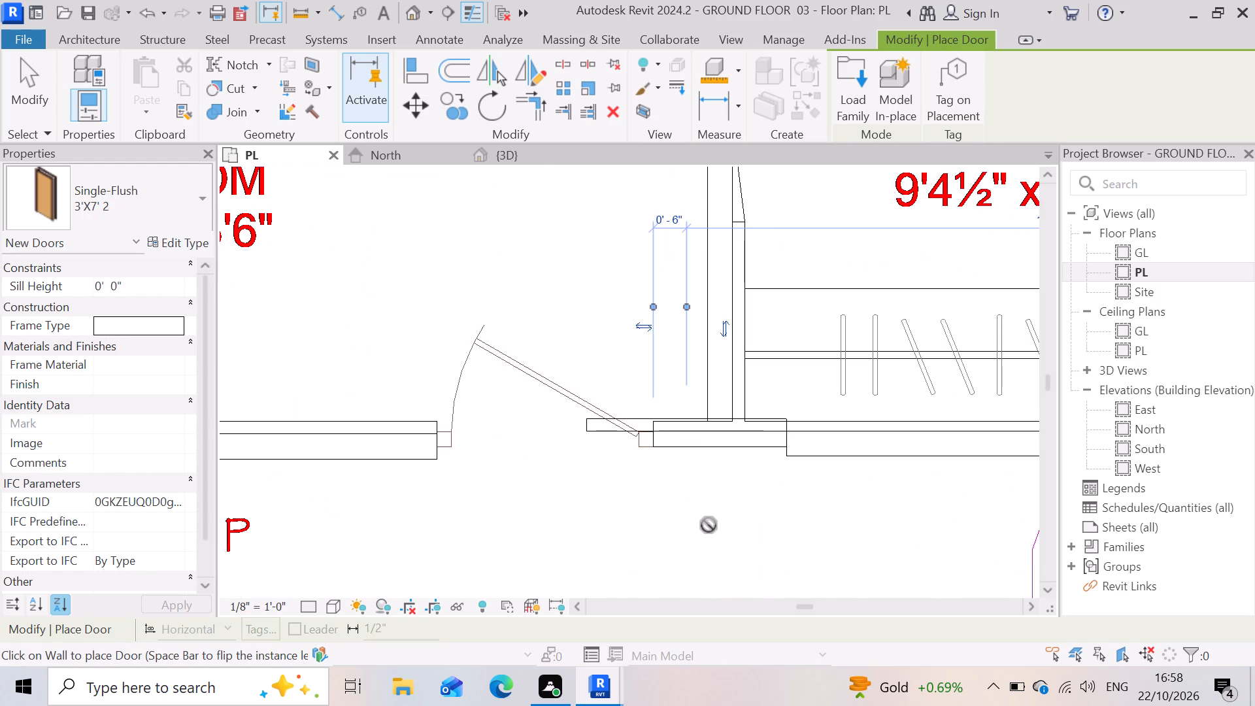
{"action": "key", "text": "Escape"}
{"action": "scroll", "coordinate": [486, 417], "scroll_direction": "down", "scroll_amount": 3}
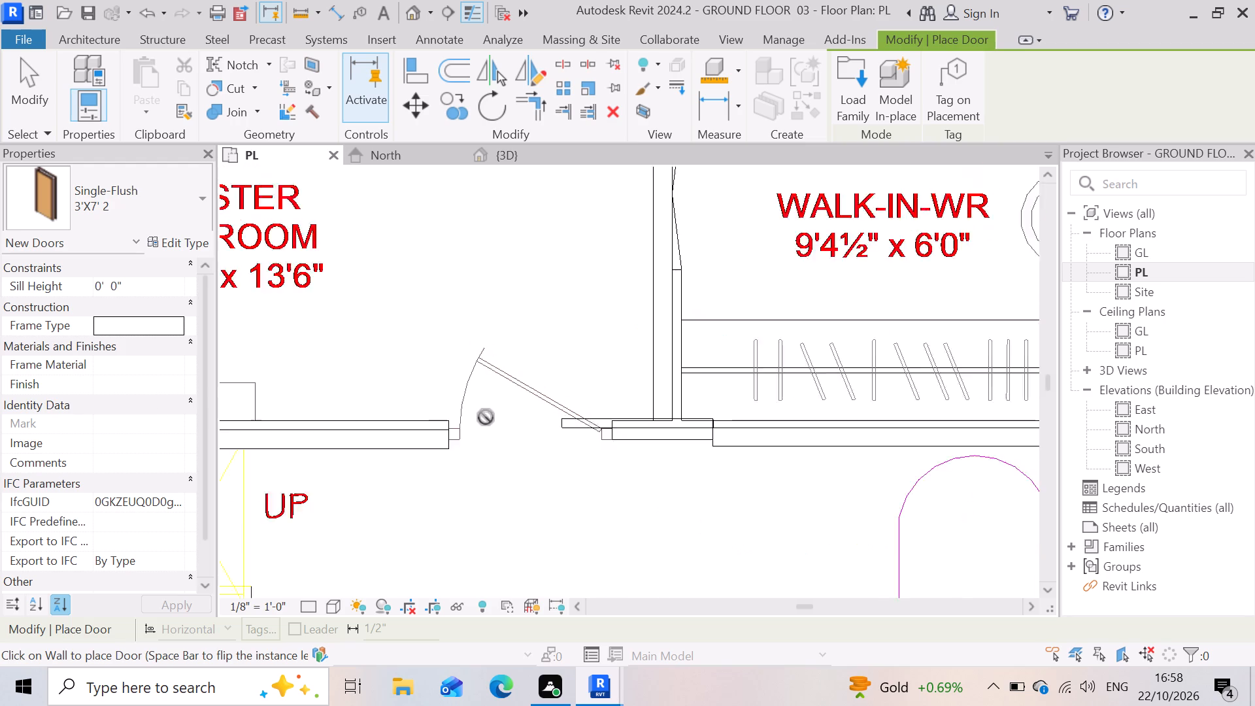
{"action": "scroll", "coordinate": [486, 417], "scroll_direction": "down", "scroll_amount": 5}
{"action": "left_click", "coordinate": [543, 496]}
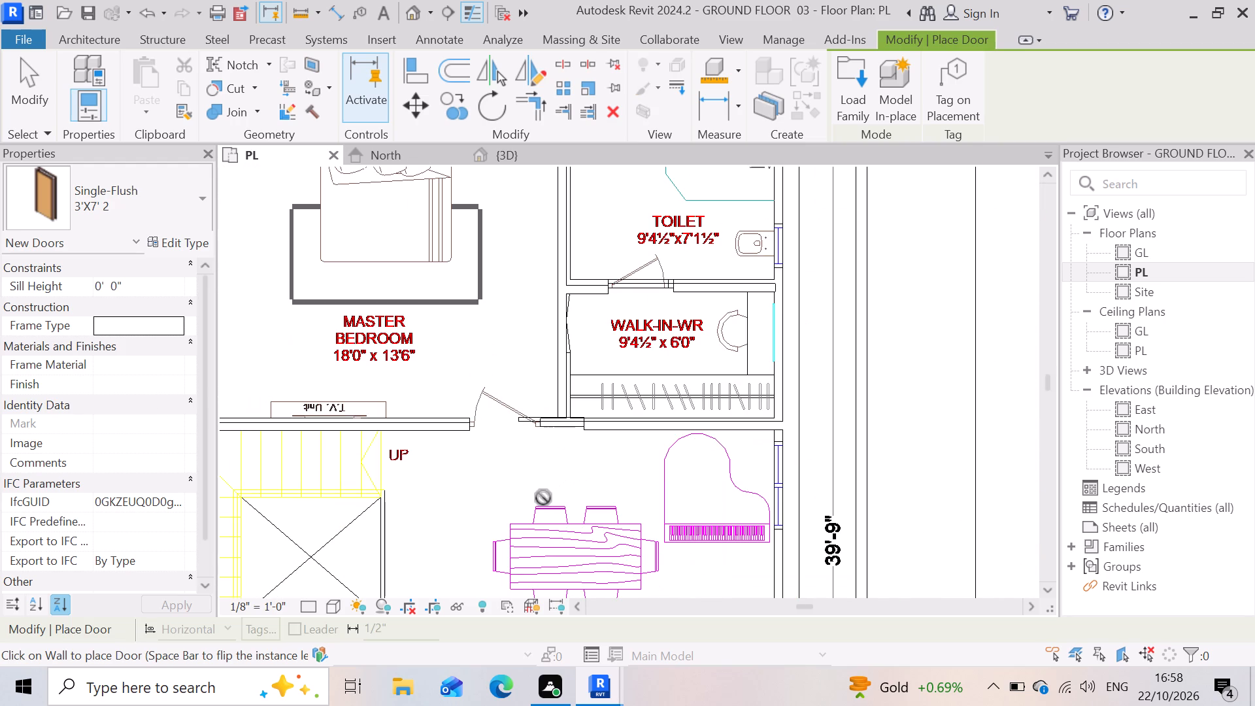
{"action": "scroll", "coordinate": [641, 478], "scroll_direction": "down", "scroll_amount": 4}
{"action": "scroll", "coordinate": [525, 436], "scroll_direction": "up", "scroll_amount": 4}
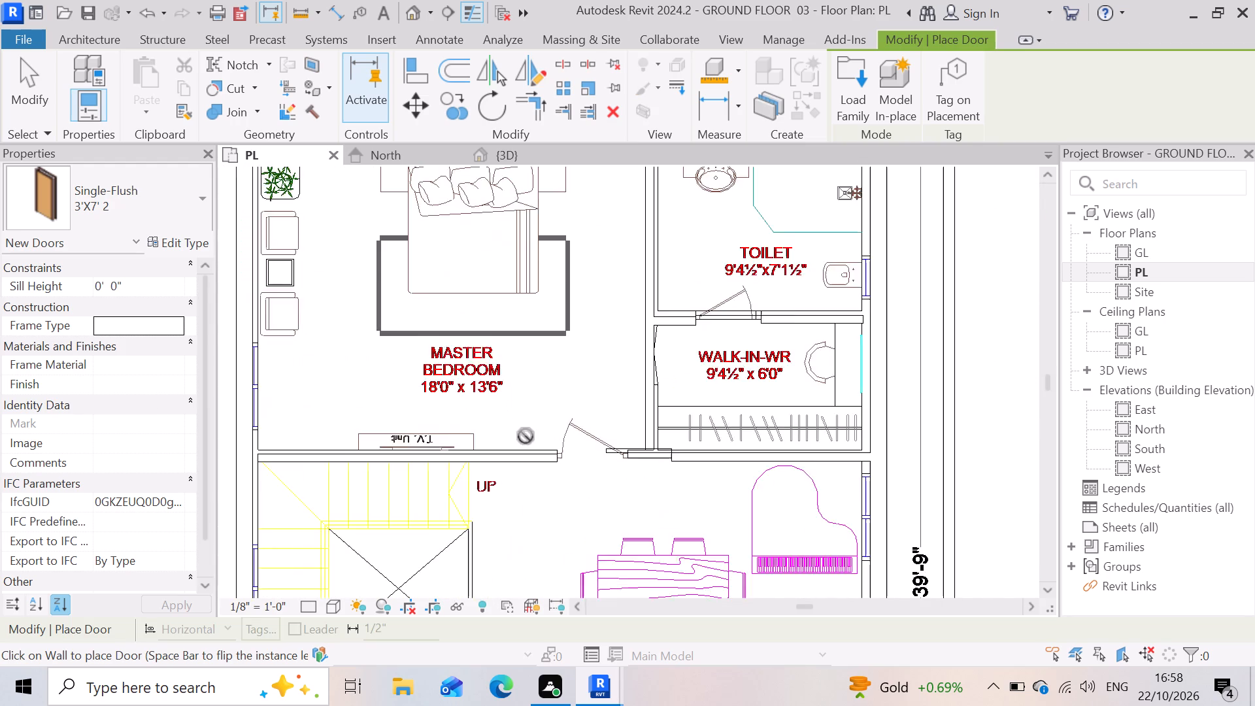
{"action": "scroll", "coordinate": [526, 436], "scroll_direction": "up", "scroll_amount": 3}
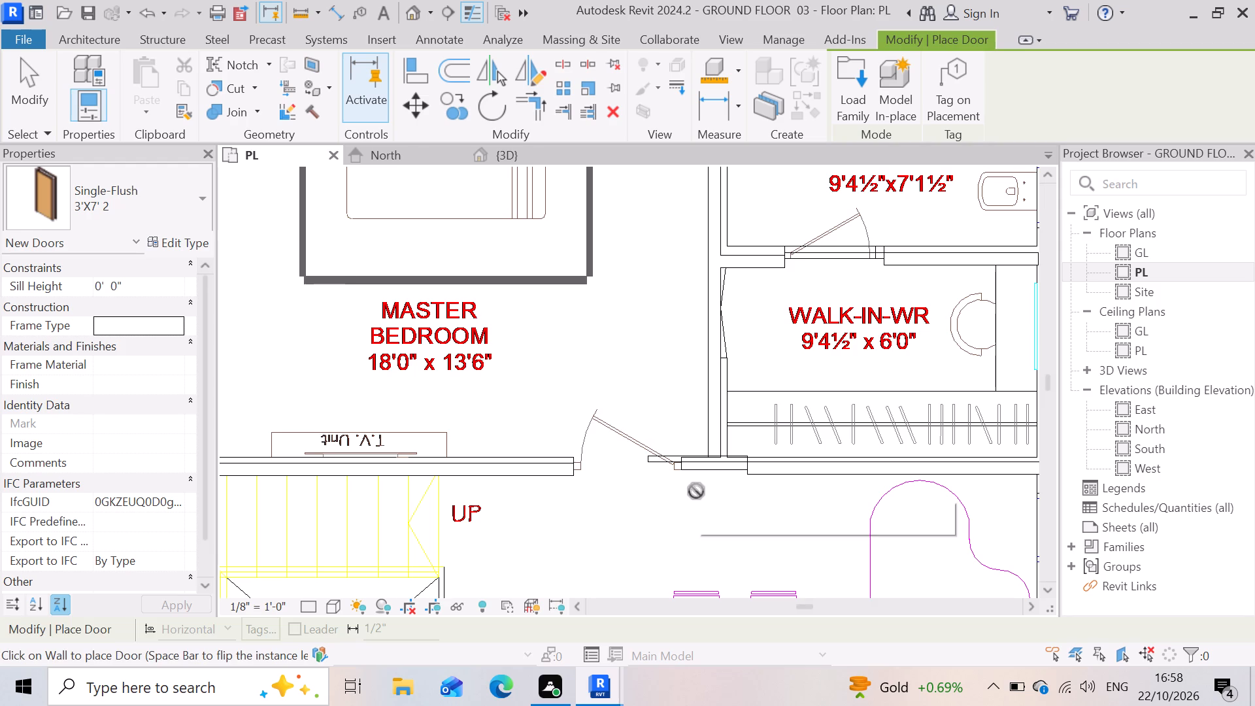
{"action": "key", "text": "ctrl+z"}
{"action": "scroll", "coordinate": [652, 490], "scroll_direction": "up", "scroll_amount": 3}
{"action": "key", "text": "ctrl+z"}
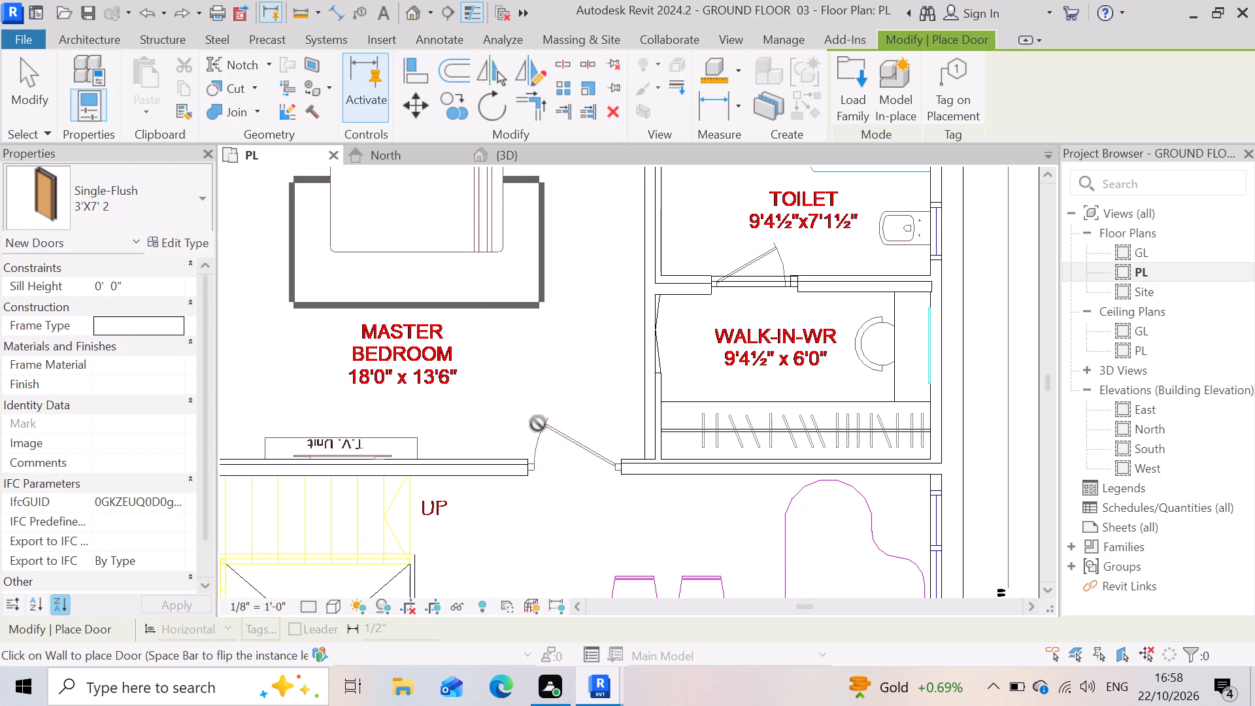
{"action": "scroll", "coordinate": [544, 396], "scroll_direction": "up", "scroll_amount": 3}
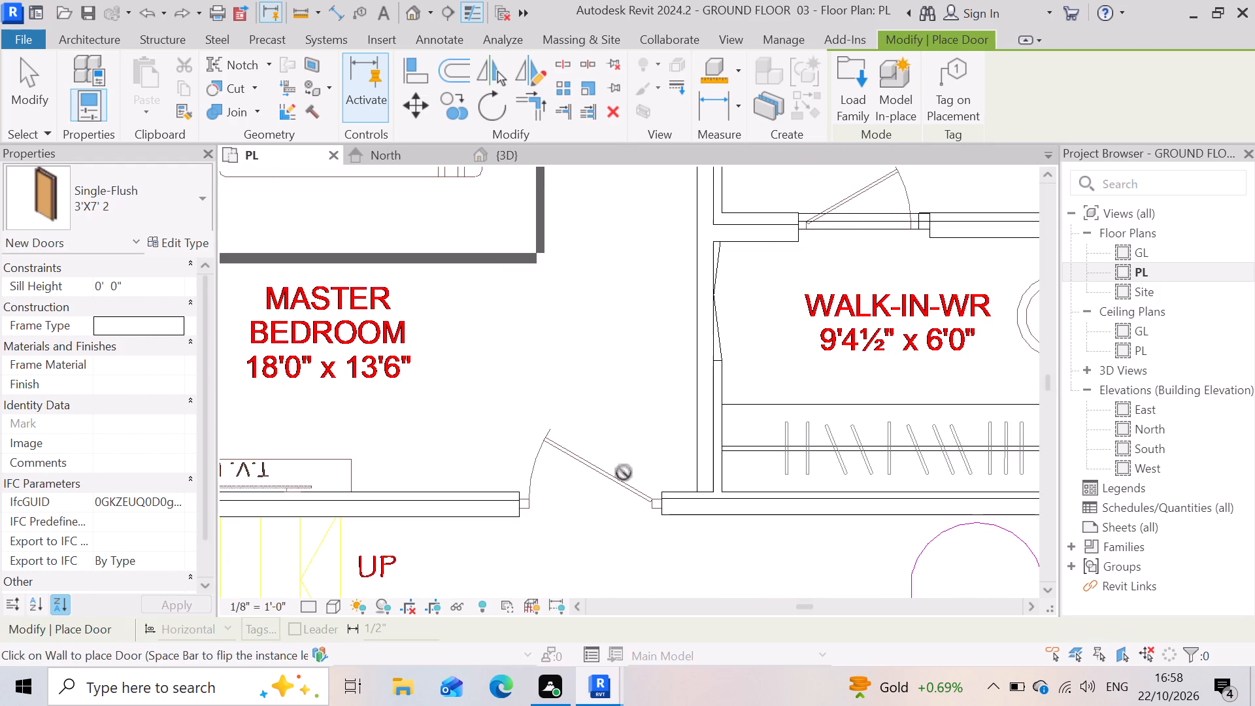
Review the type properties of the 3'X7' 2 Single-Flush door.
{"action": "scroll", "coordinate": [626, 471], "scroll_direction": "down", "scroll_amount": 12}
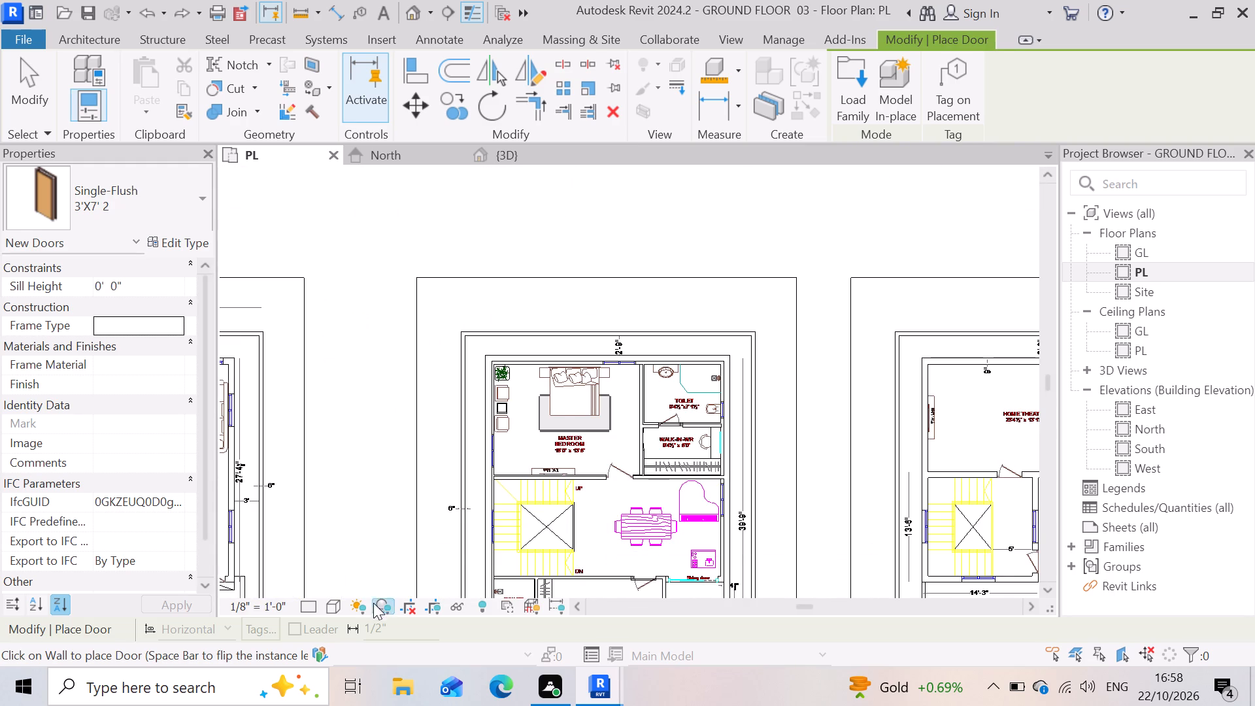
{"action": "scroll", "coordinate": [607, 480], "scroll_direction": "up", "scroll_amount": 6}
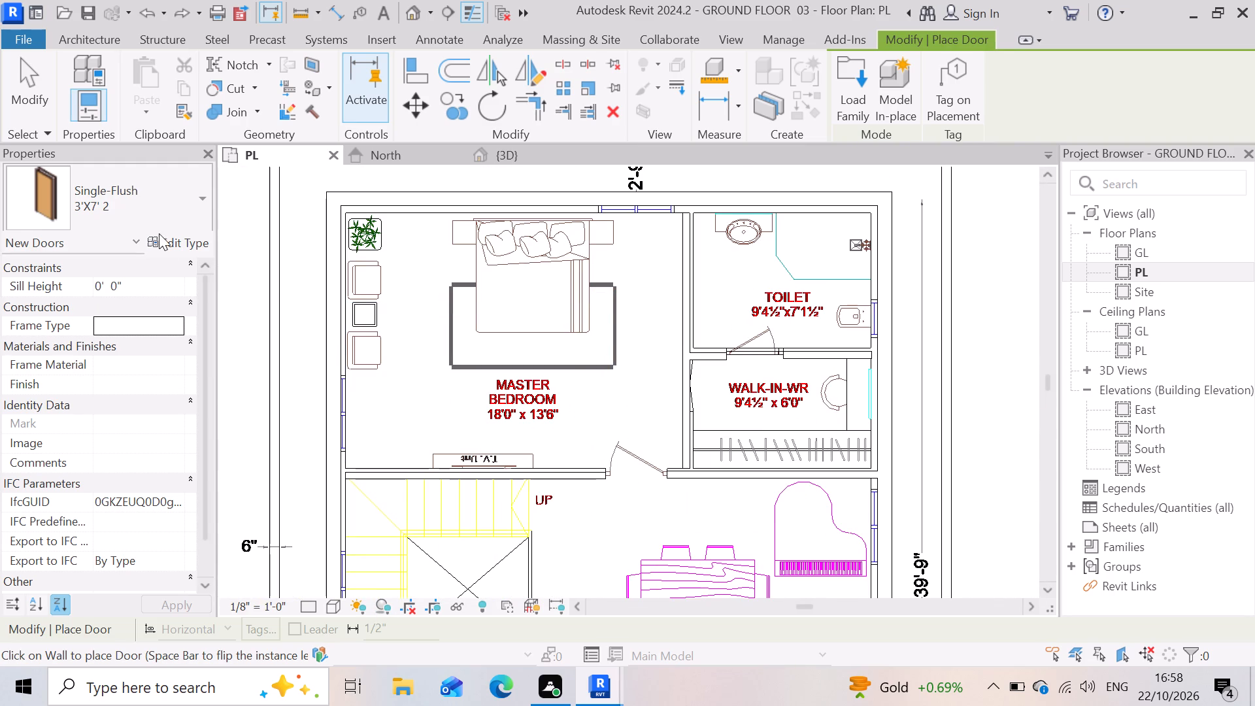
{"action": "left_click", "coordinate": [159, 232]}
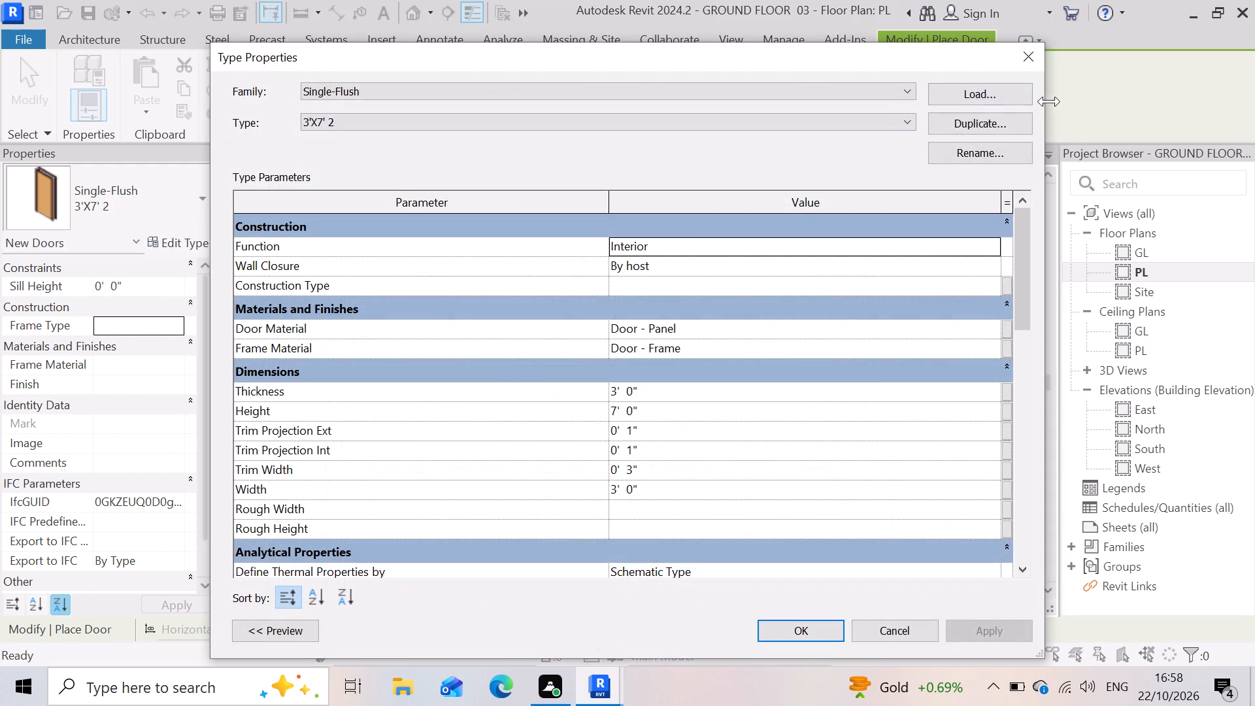
{"action": "left_click", "coordinate": [1028, 66]}
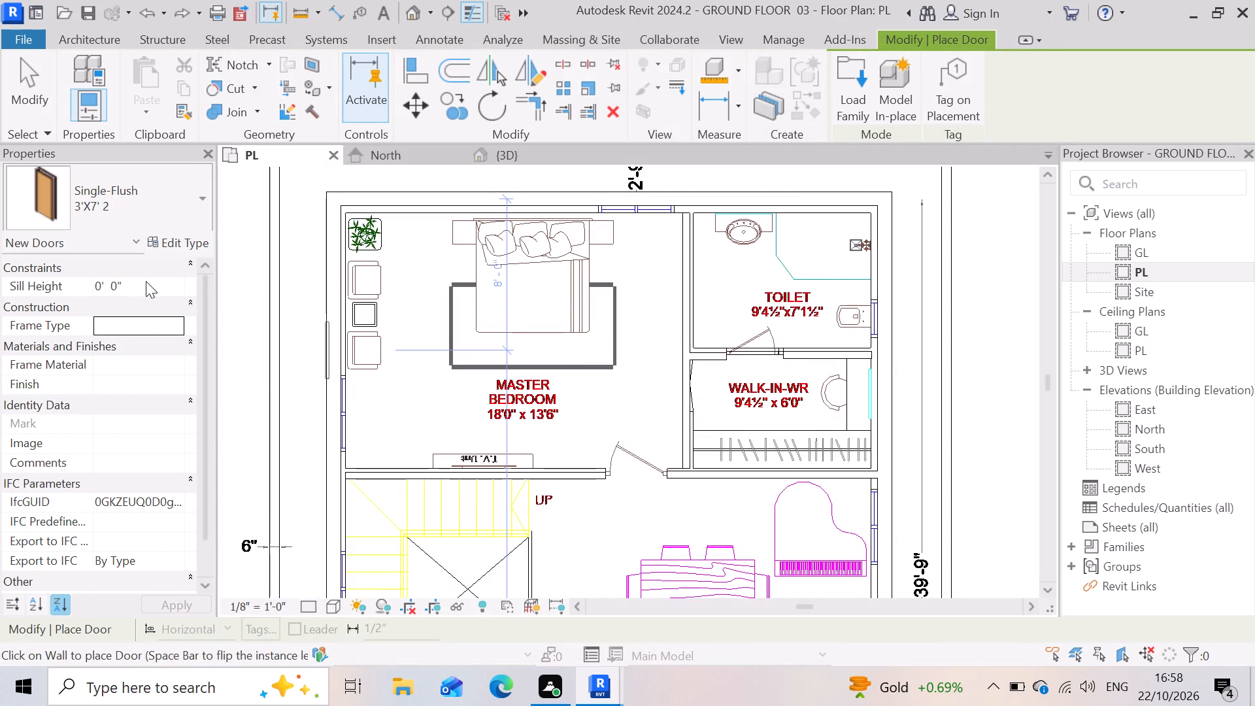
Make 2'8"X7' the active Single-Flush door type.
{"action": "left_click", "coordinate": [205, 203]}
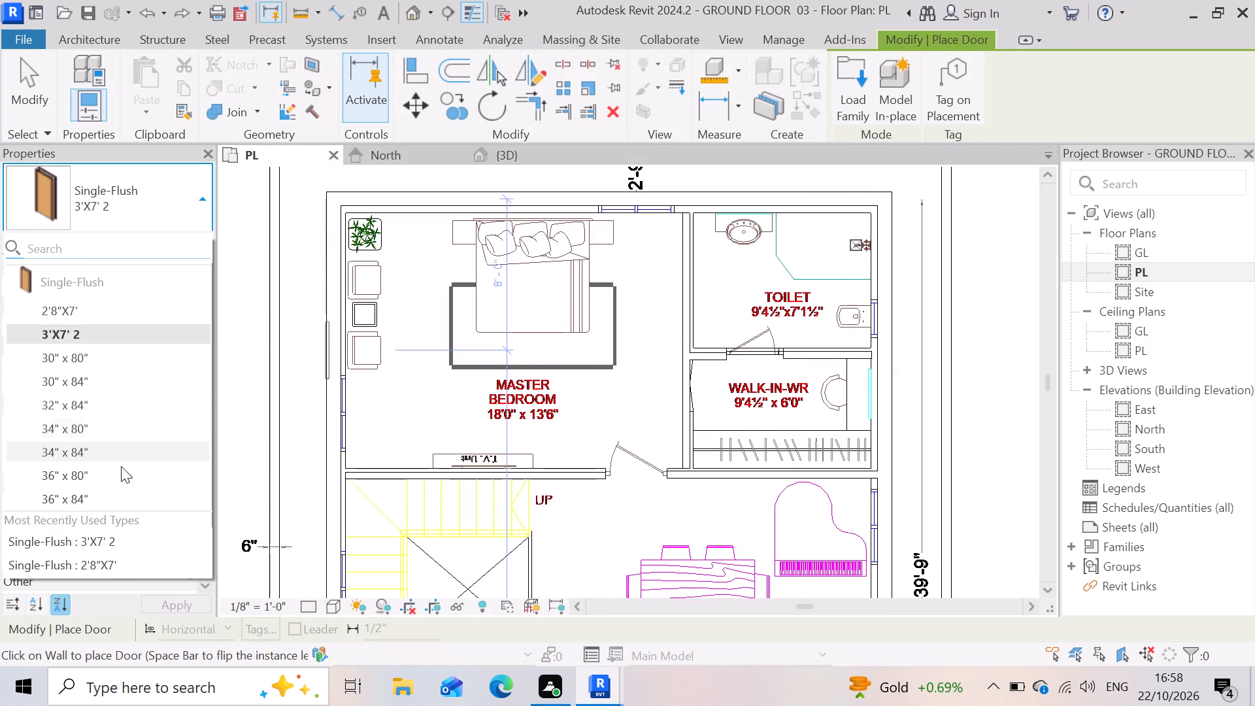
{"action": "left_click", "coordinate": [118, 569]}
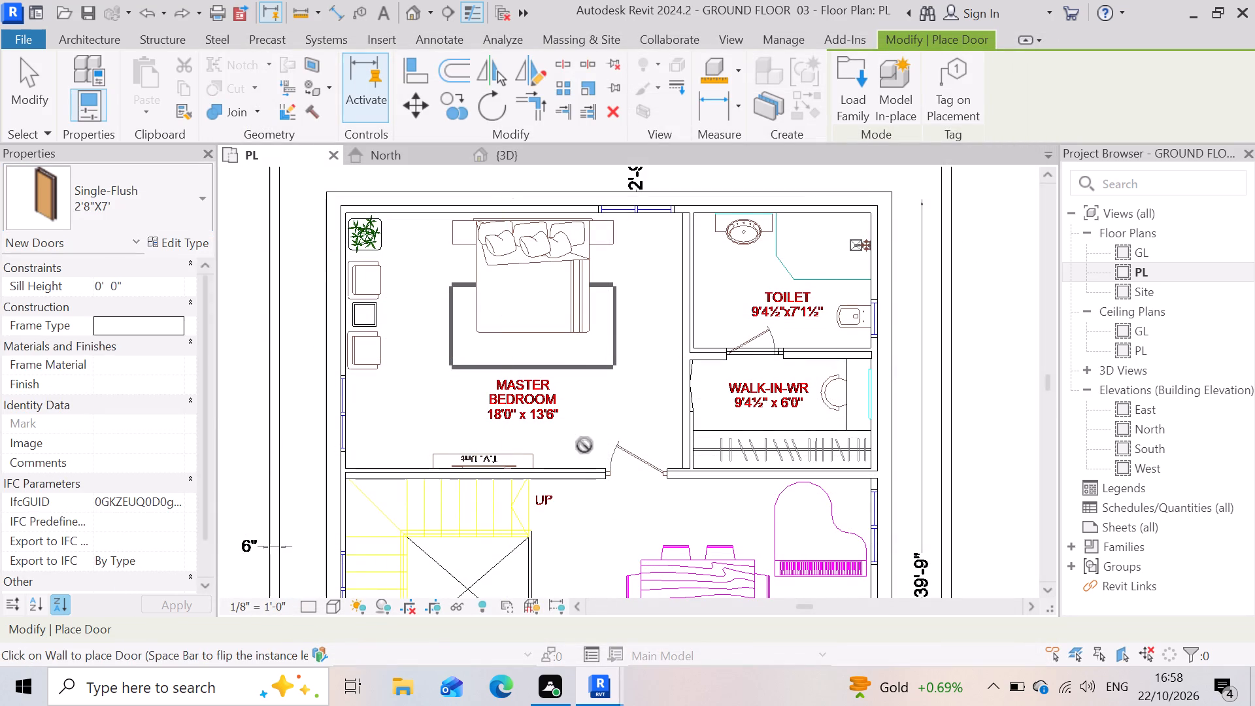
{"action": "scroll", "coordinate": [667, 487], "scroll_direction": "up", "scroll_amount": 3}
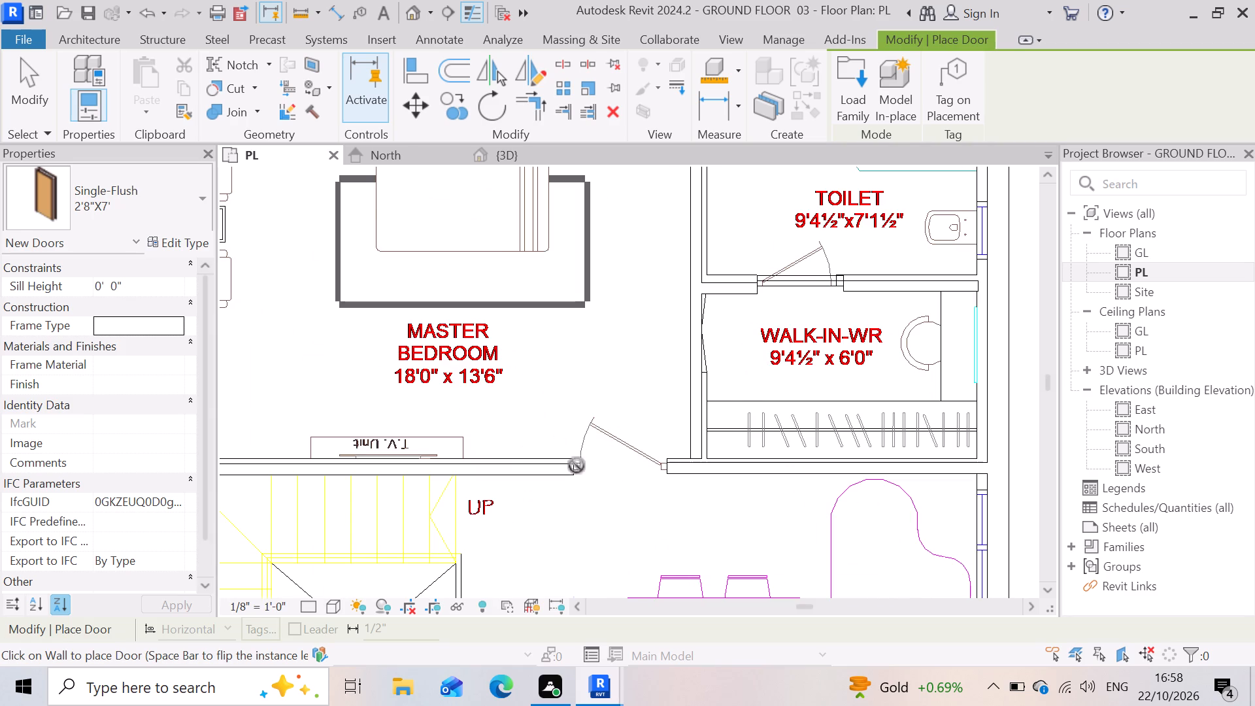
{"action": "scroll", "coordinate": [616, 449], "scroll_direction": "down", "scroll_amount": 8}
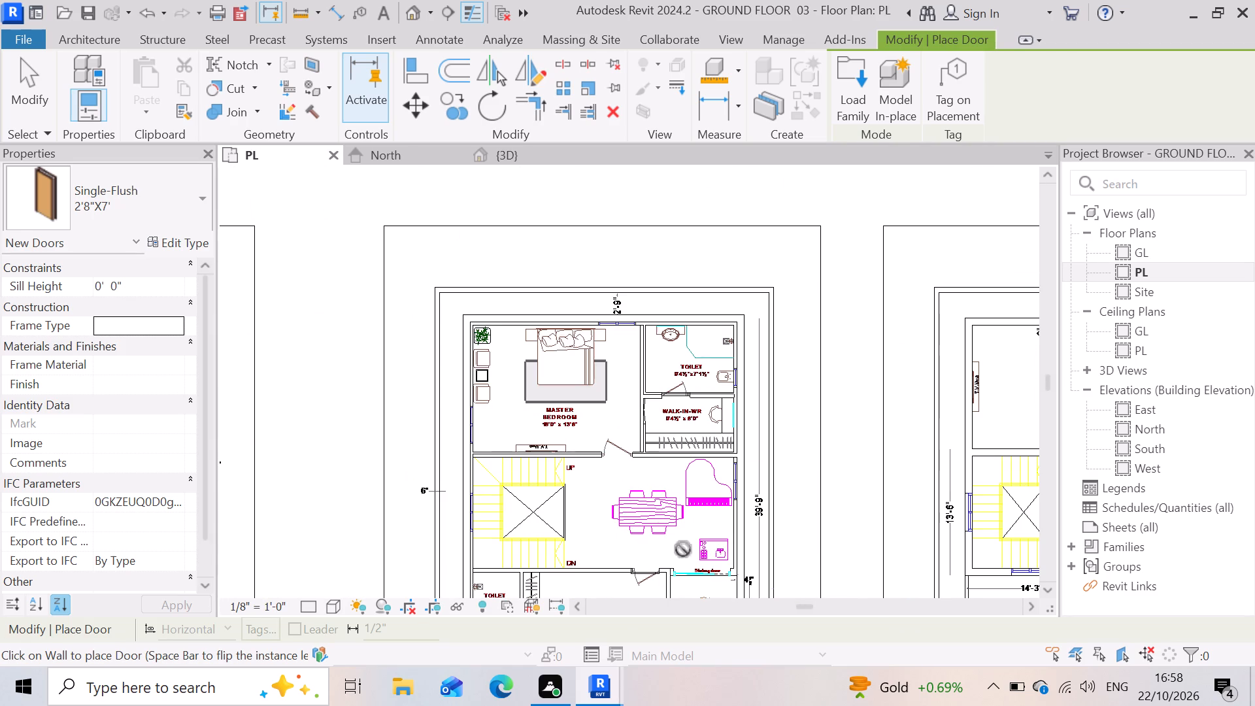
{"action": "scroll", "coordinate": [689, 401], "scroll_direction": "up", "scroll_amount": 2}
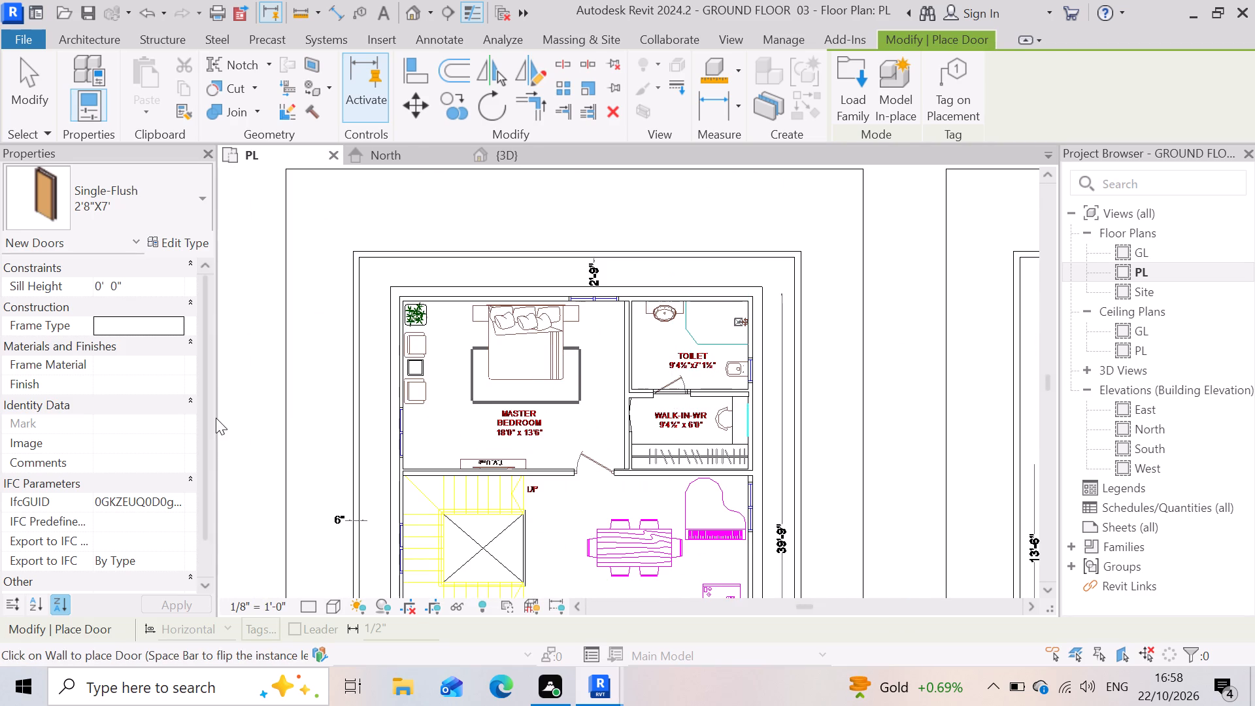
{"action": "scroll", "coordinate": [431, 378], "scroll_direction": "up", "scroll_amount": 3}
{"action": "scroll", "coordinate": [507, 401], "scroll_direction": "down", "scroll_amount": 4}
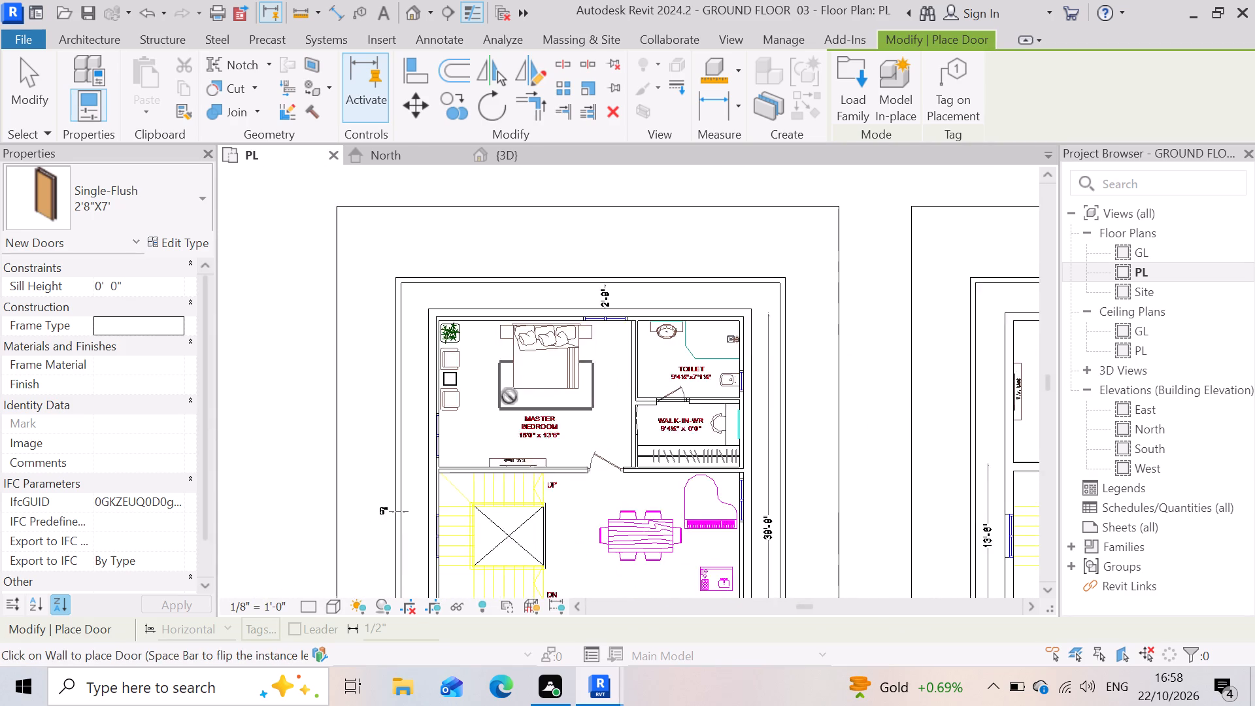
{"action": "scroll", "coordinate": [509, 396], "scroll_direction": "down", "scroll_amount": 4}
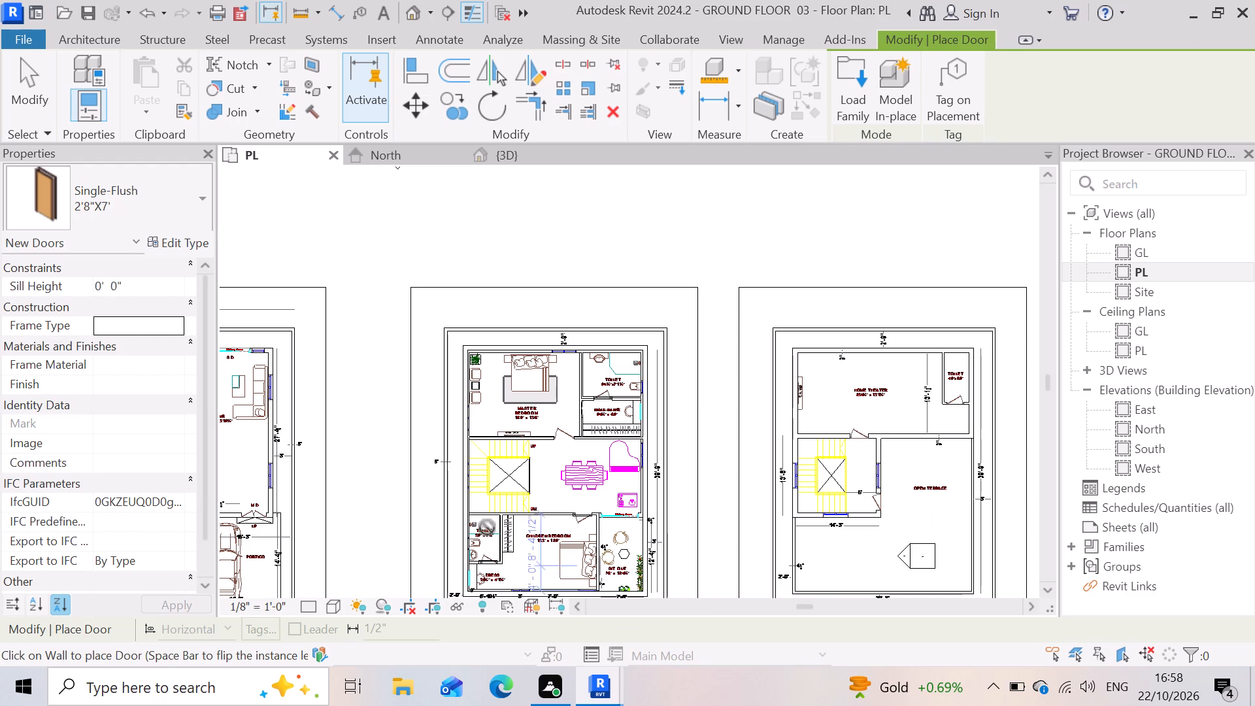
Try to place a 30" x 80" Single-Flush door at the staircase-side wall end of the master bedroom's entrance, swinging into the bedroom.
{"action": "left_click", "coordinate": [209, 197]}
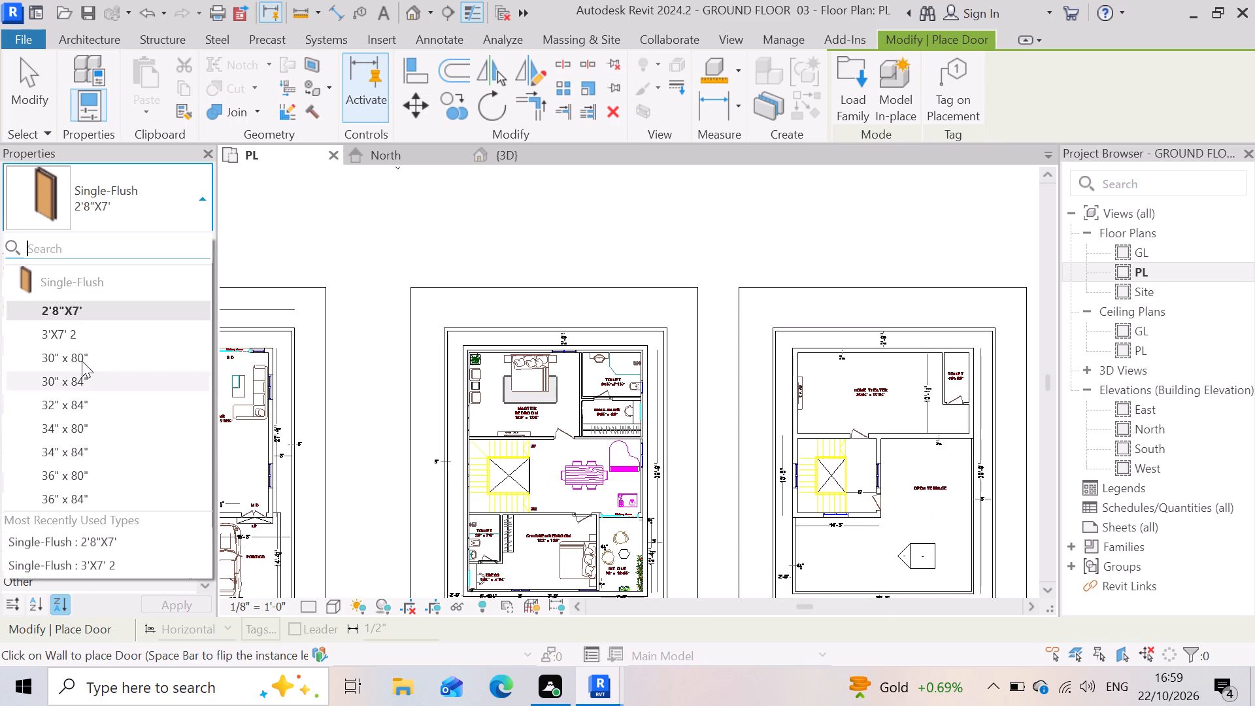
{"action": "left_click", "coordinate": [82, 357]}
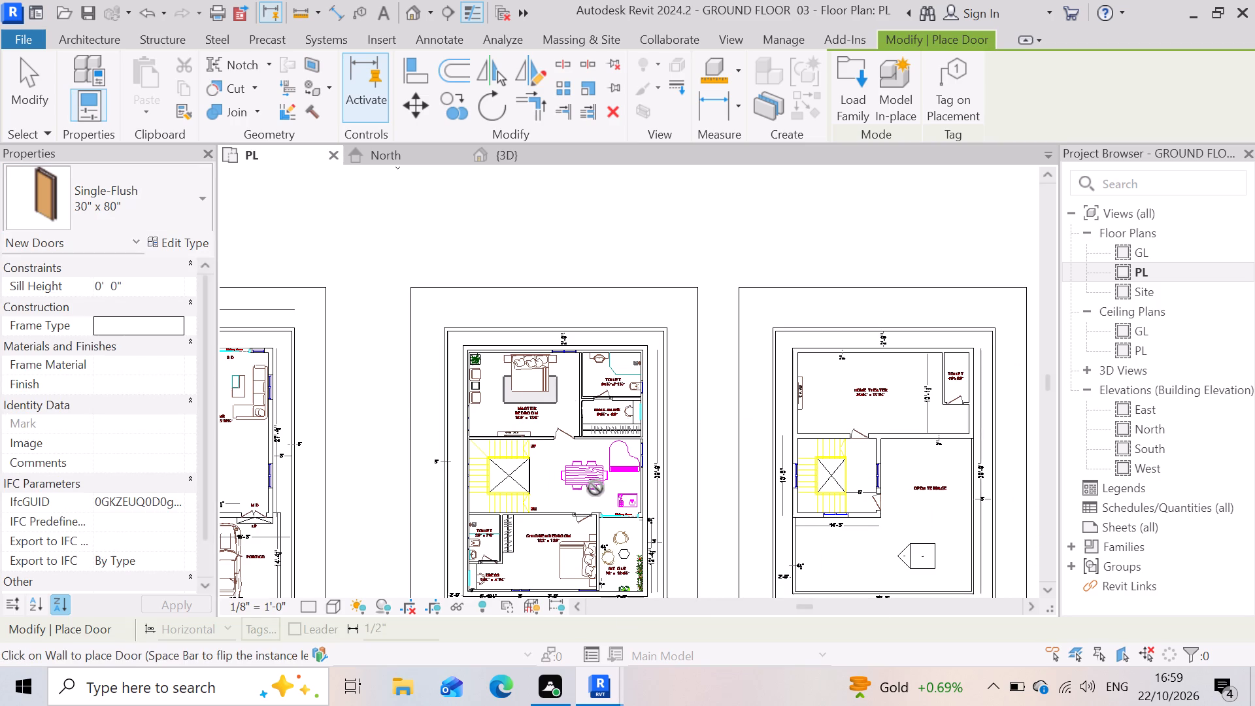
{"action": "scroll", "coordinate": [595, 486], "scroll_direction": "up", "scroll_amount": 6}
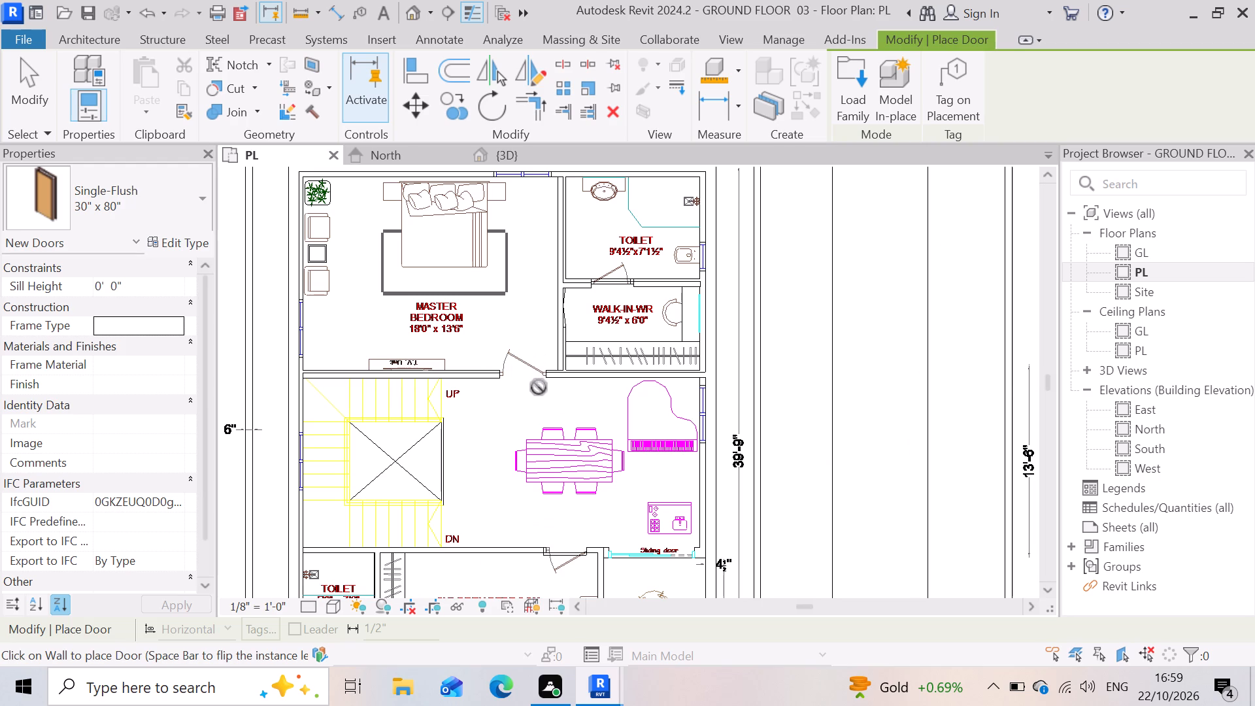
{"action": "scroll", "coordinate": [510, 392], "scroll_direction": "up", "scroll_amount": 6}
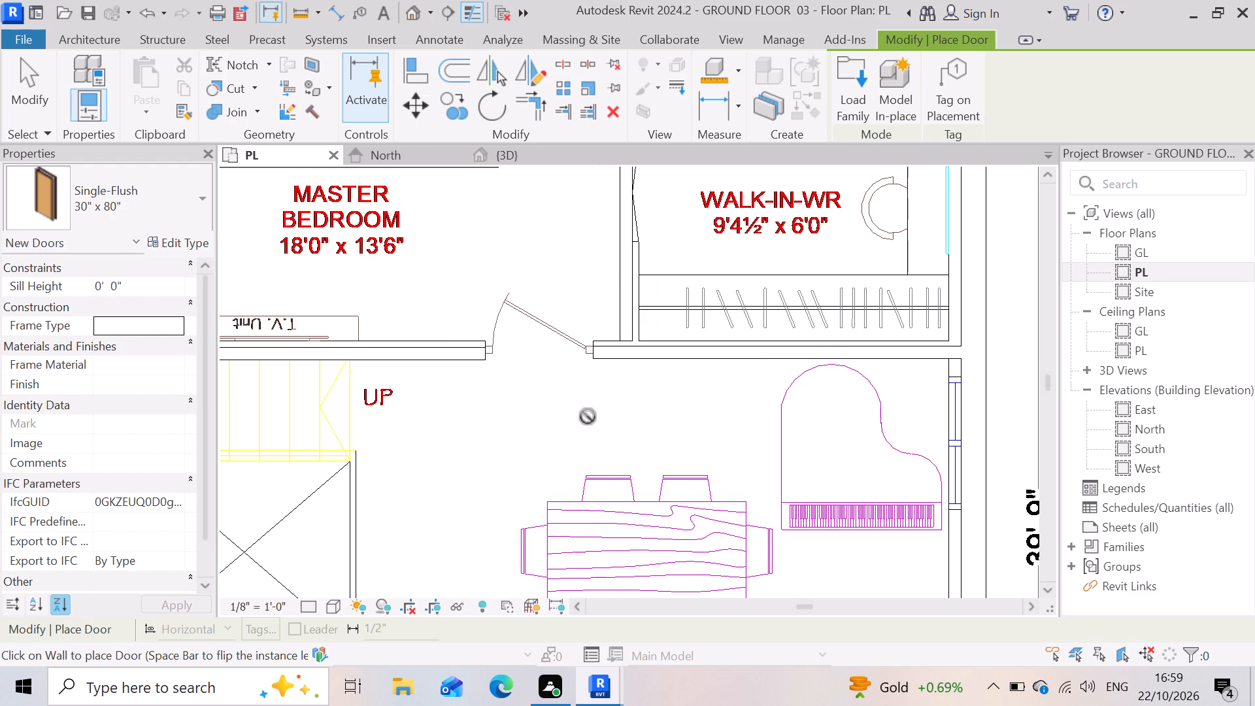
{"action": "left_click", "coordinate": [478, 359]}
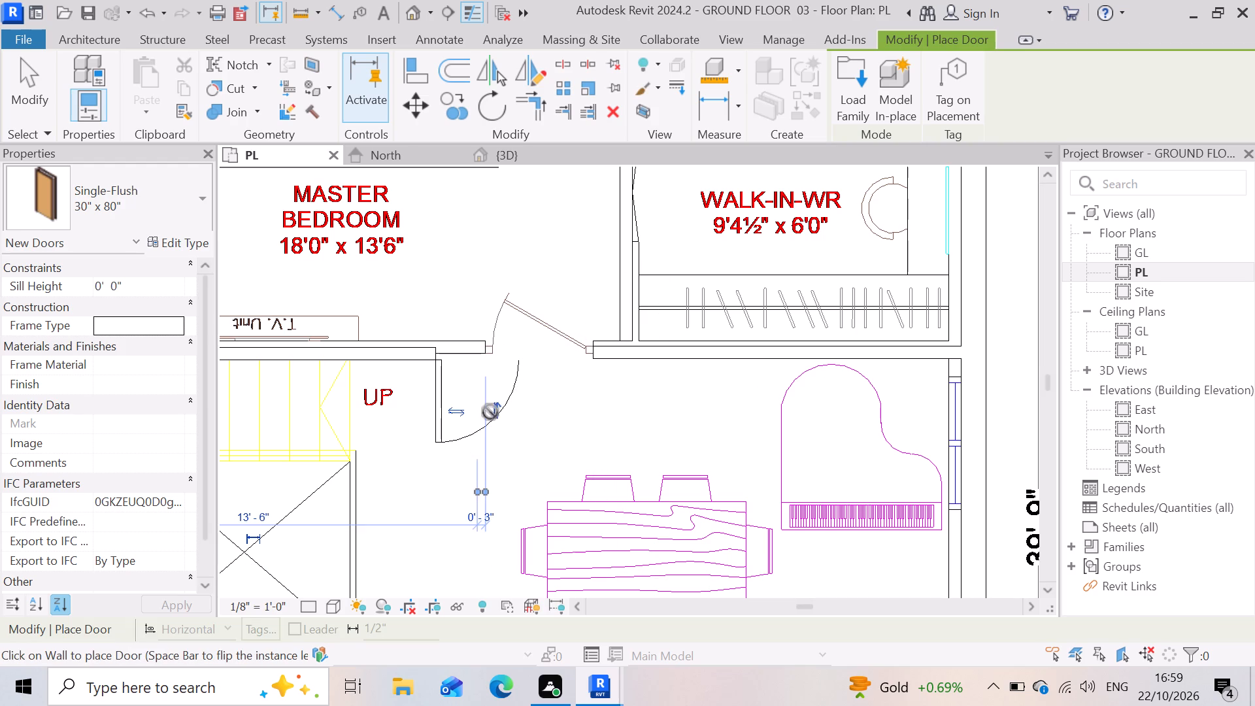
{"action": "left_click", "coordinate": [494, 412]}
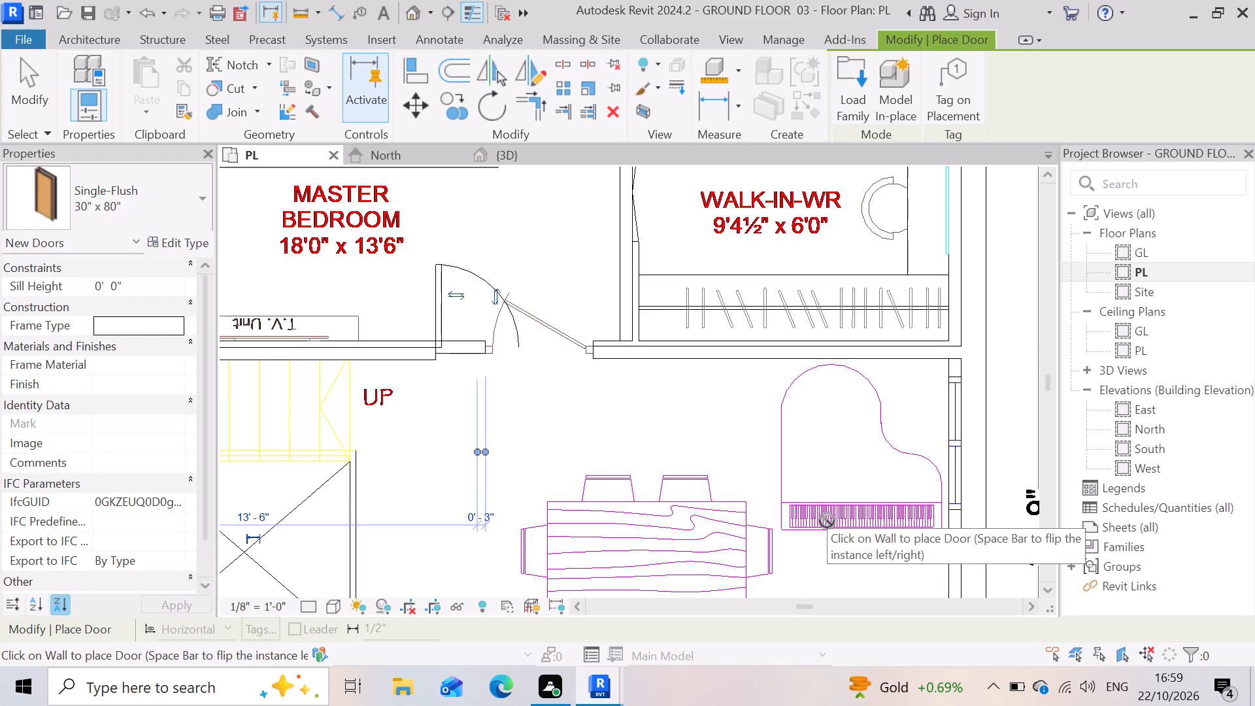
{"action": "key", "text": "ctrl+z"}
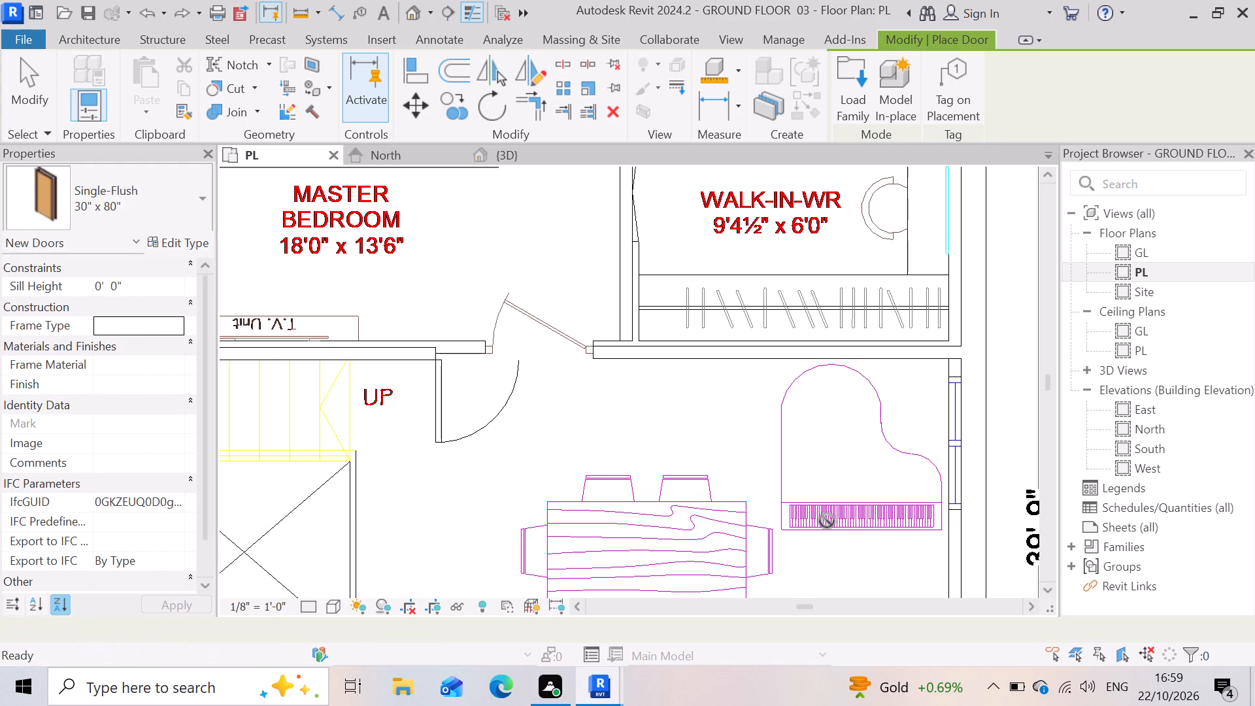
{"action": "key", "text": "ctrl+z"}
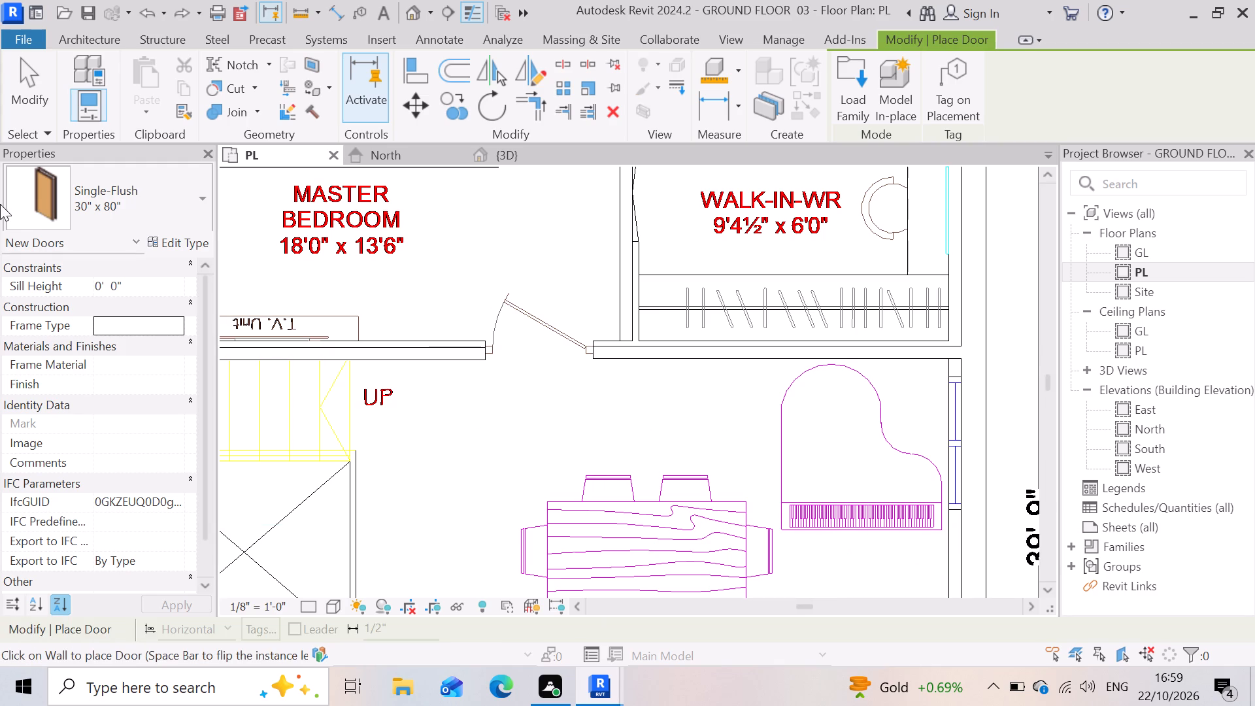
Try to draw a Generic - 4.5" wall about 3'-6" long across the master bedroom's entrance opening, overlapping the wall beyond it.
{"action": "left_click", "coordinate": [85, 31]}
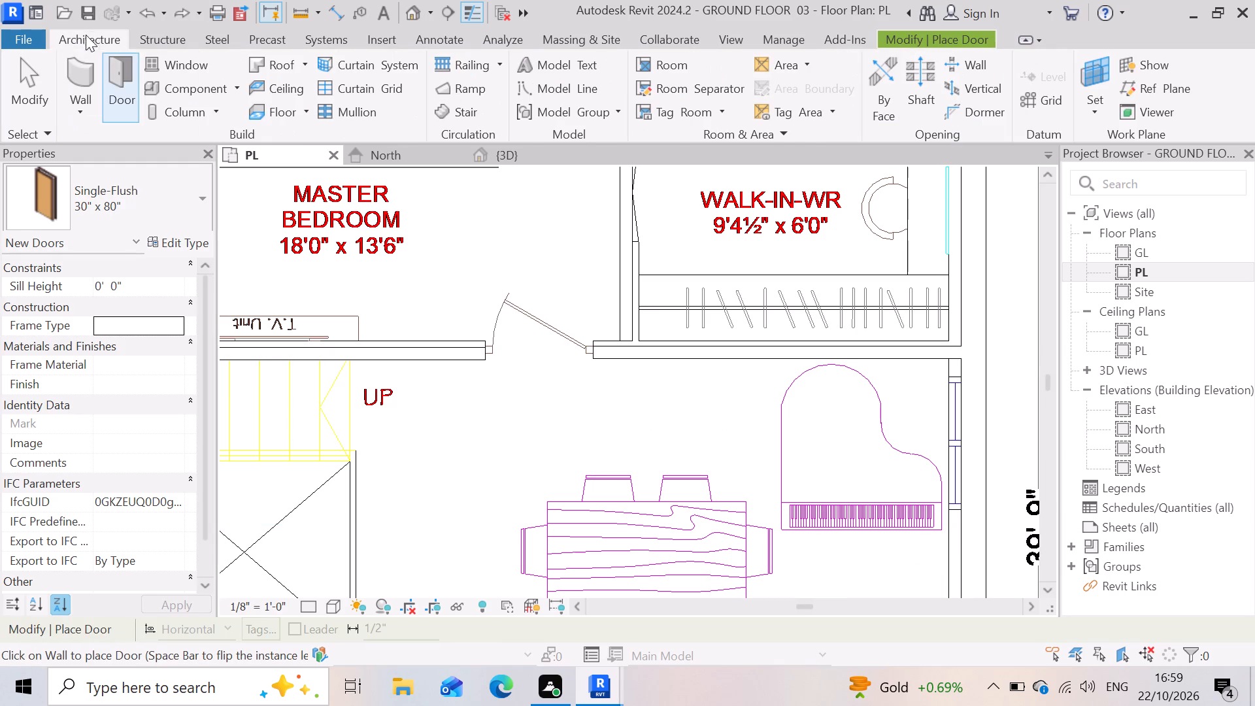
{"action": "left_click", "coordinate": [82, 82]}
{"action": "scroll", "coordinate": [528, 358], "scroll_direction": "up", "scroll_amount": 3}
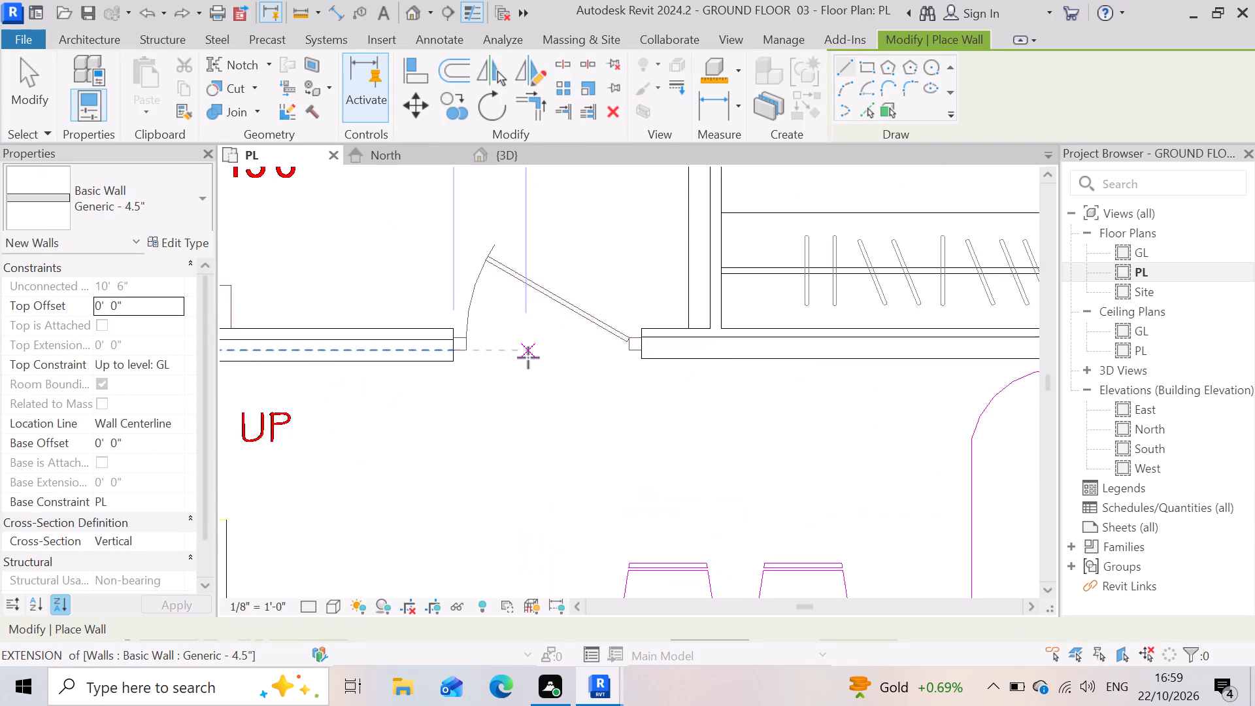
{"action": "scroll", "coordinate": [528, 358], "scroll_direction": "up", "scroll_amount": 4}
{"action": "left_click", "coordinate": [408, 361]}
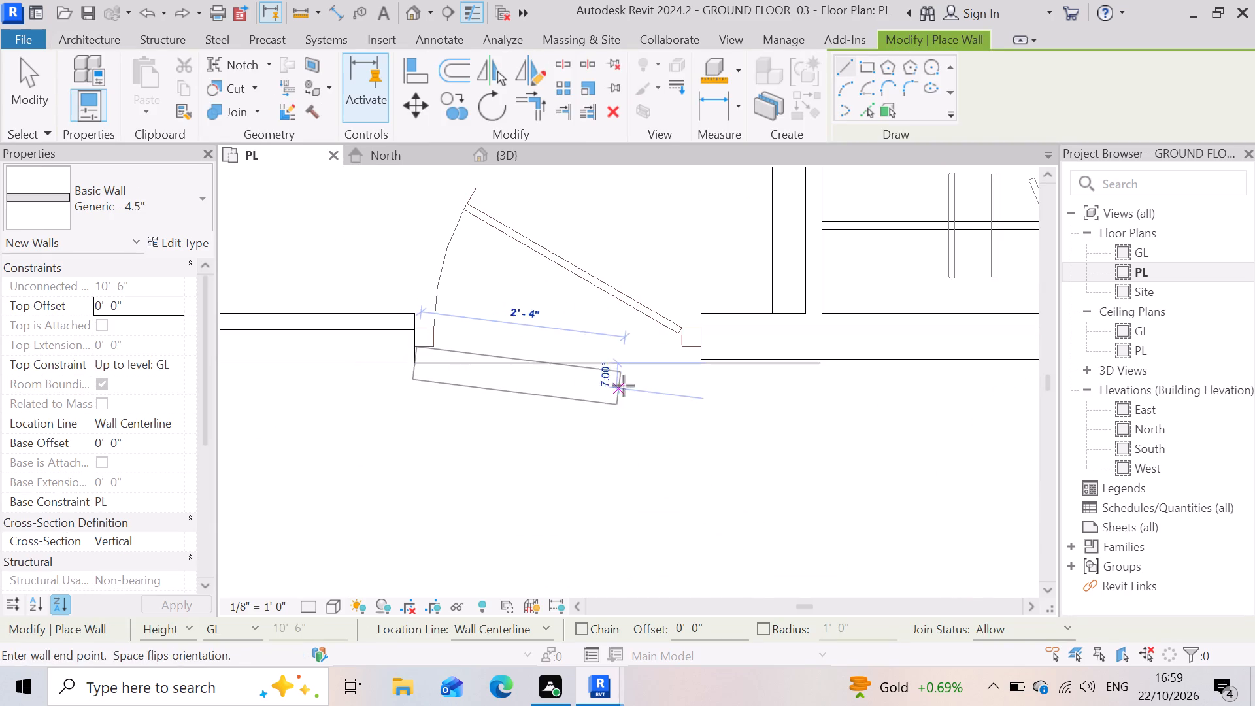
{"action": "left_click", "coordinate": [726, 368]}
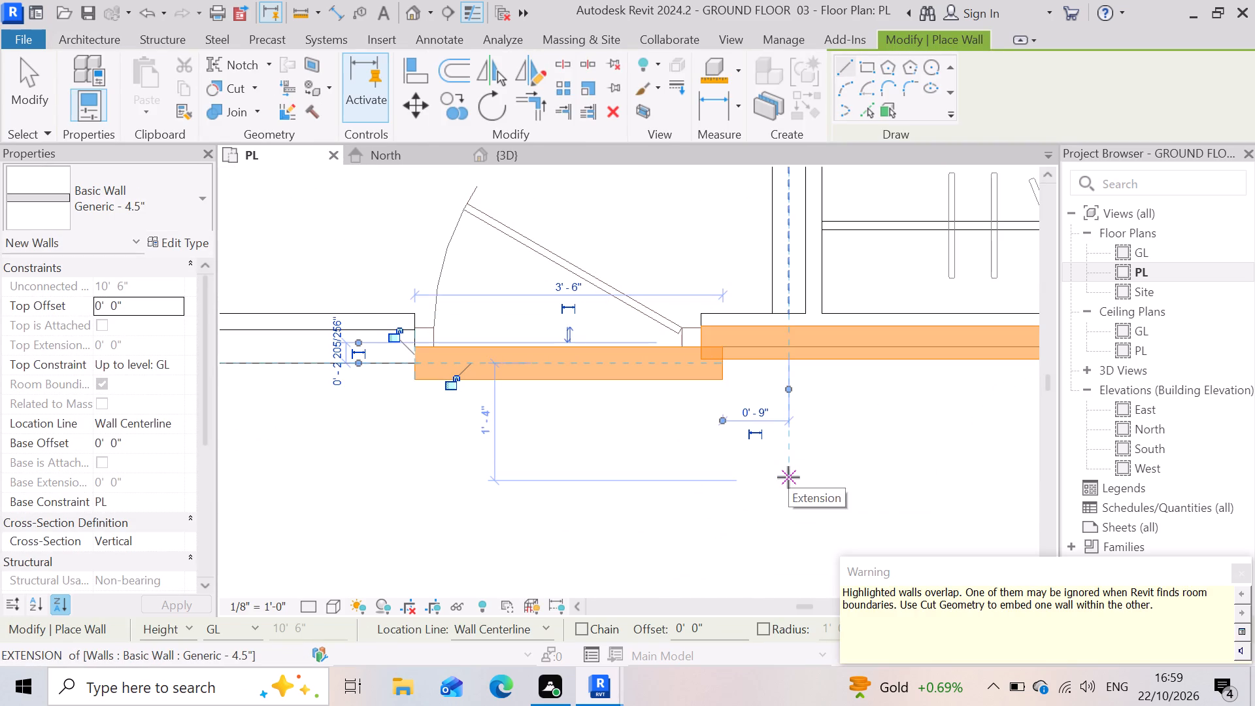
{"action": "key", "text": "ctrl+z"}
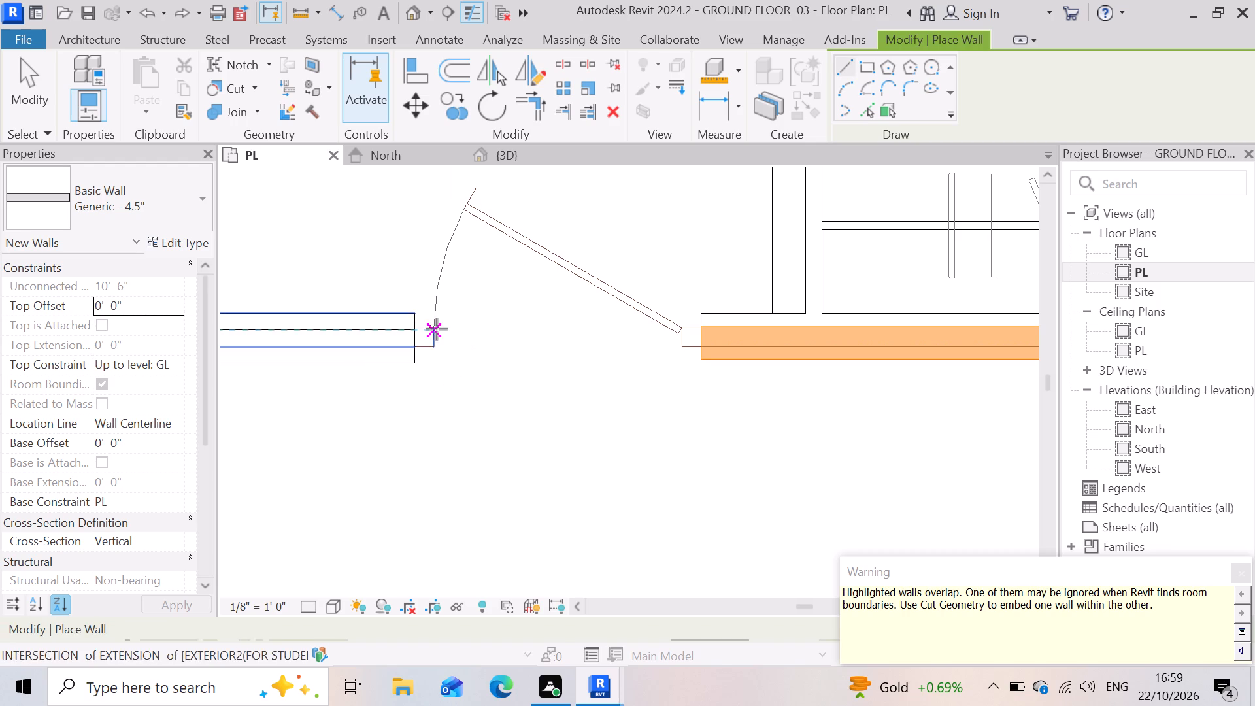
Draw a horizontal Generic - 4.5" wall about 3'-0" long across the master bedroom's entrance opening, ending at the walk-in wardrobe's wall.
{"action": "left_click", "coordinate": [429, 350]}
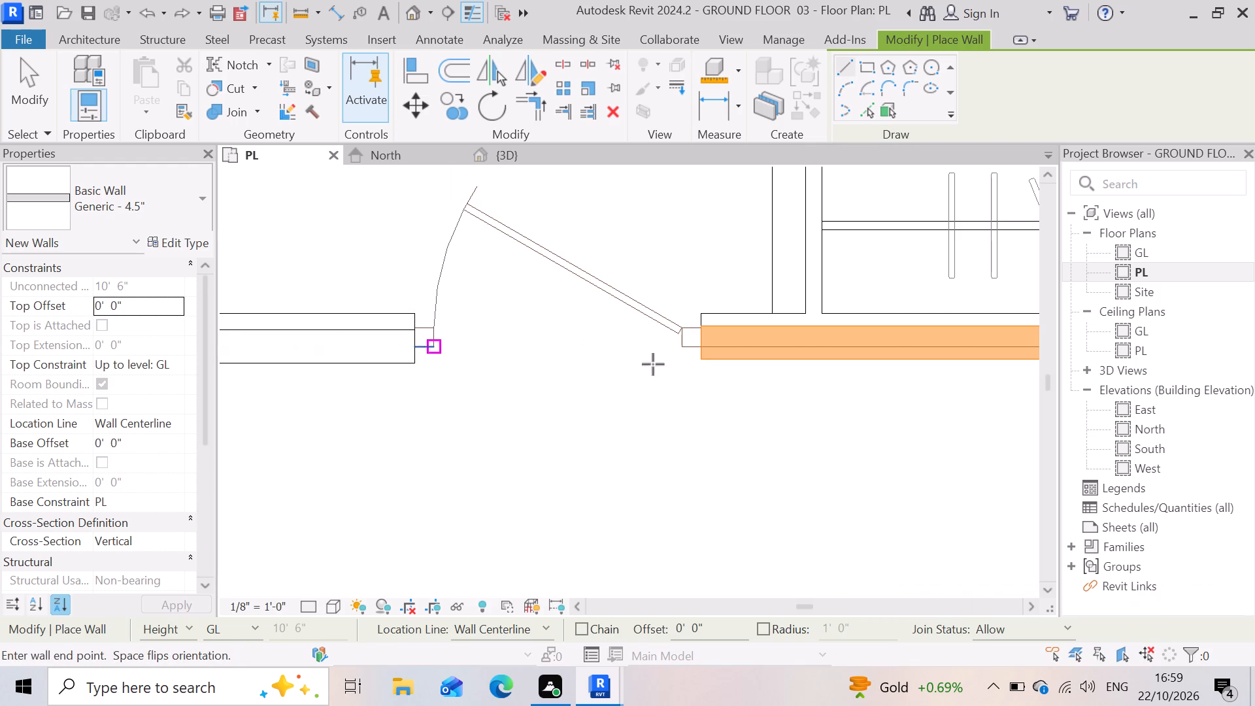
{"action": "left_click", "coordinate": [699, 339]}
{"action": "key", "text": "Escape"}
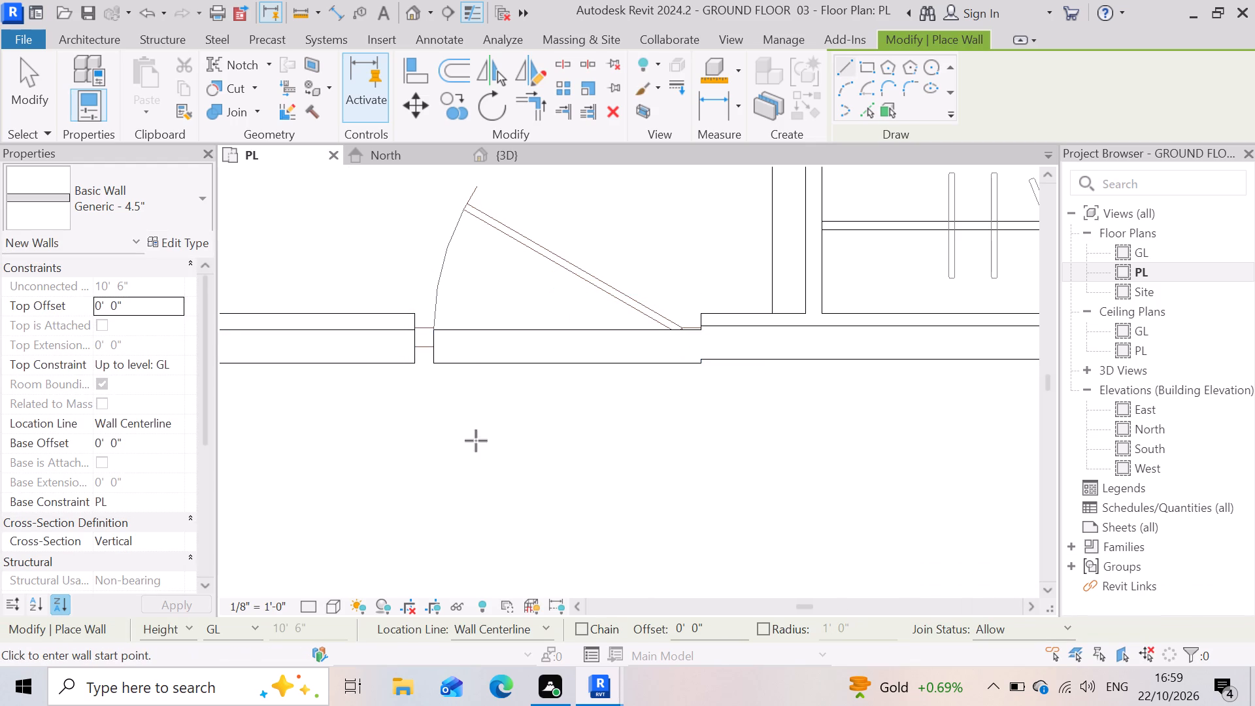
Place a 30" x 80" Single-Flush door in the new wall at the master bedroom's entrance and flip it to swing into the bedroom.
{"action": "scroll", "coordinate": [641, 405], "scroll_direction": "down", "scroll_amount": 3}
{"action": "key", "text": "Escape"}
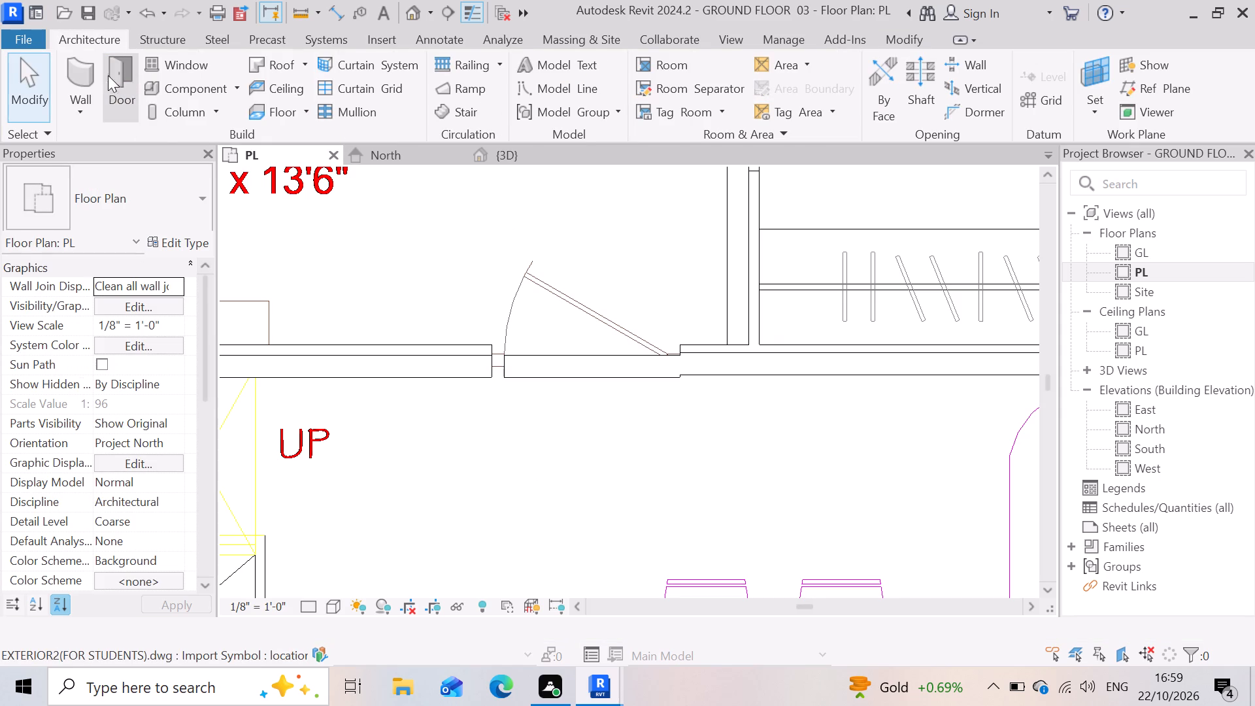
{"action": "left_click", "coordinate": [71, 65]}
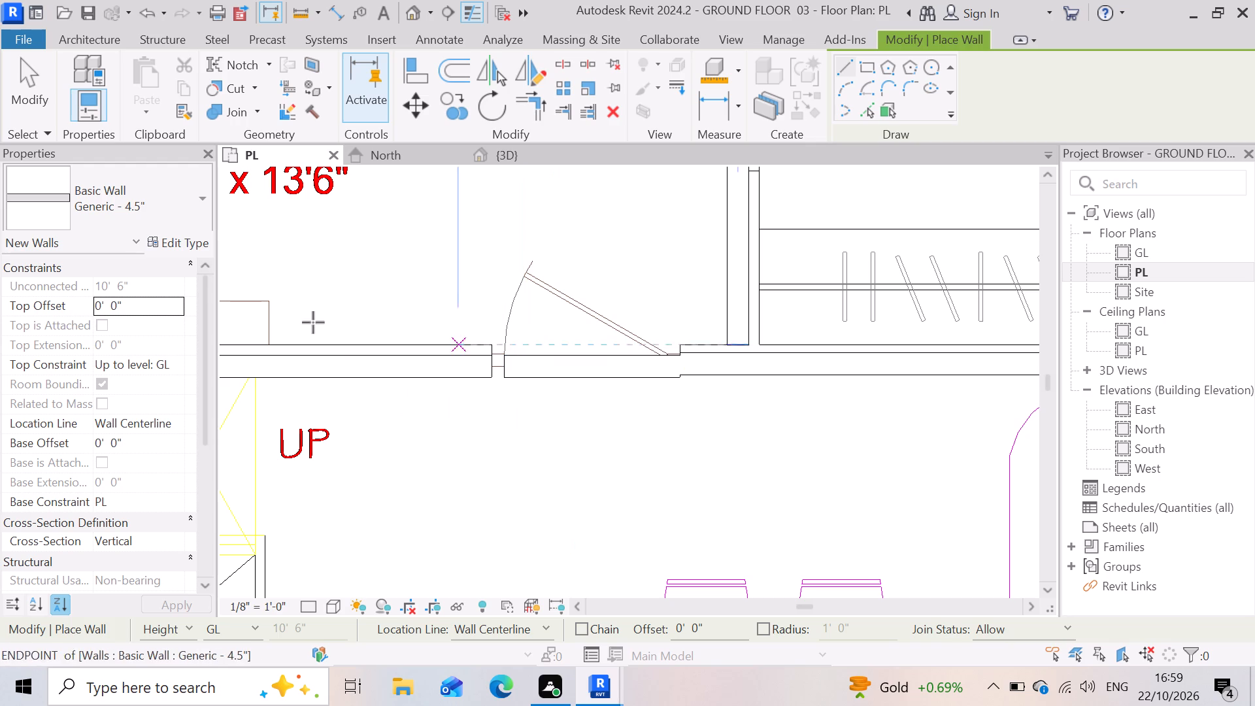
{"action": "left_click", "coordinate": [94, 37]}
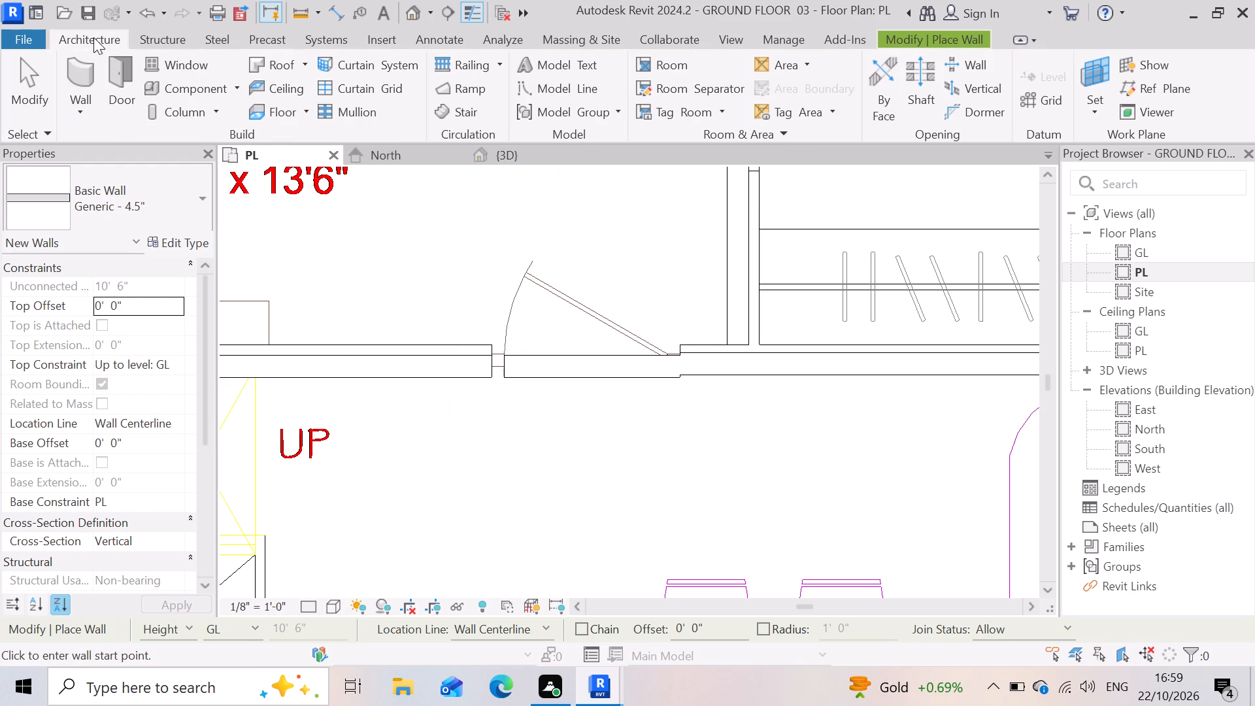
{"action": "left_click", "coordinate": [119, 87]}
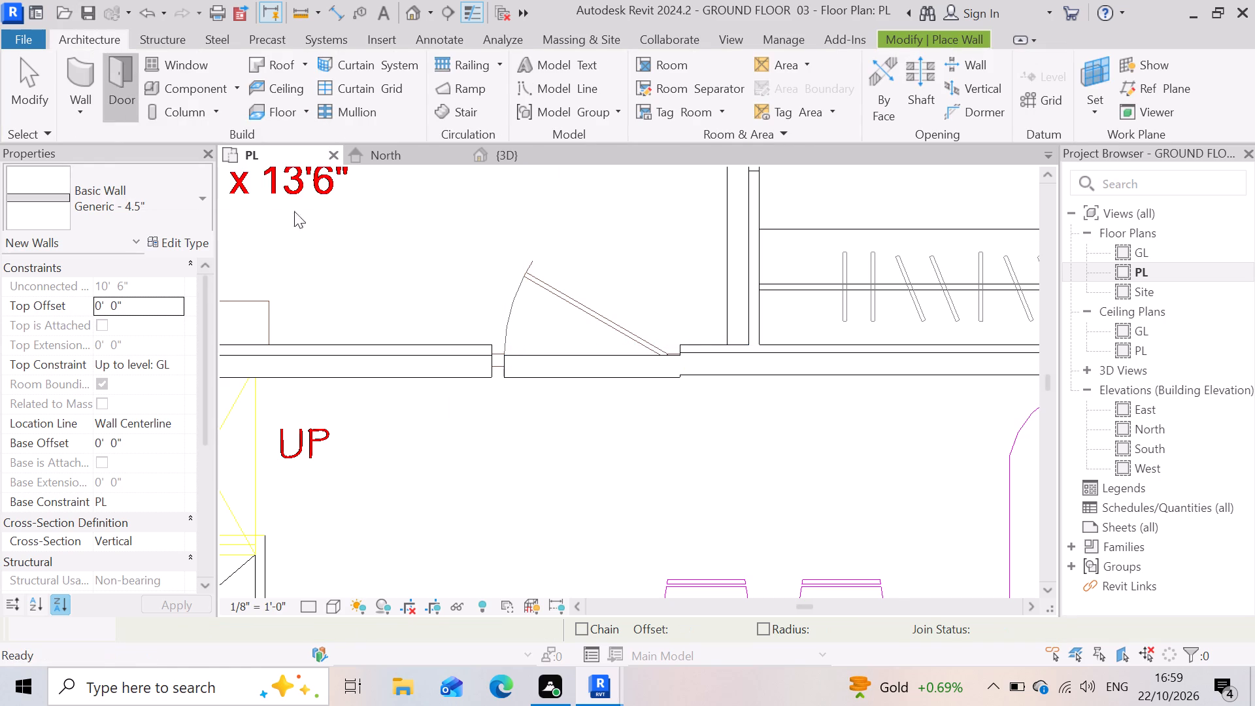
{"action": "left_click", "coordinate": [582, 384]}
{"action": "left_click", "coordinate": [619, 473]}
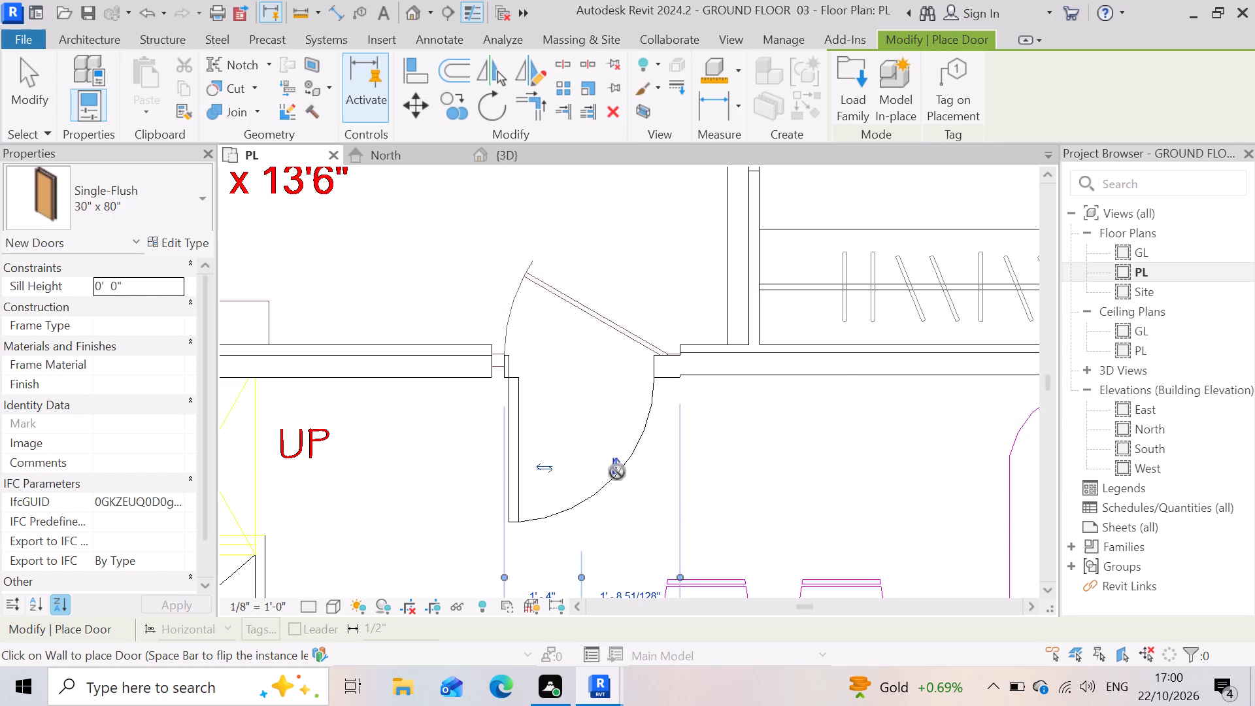
In the 3D view, lower the top of the master bedroom entrance's wall to just above its door, a top offset of about -3' 4.7".
{"action": "scroll", "coordinate": [616, 452], "scroll_direction": "down", "scroll_amount": 13}
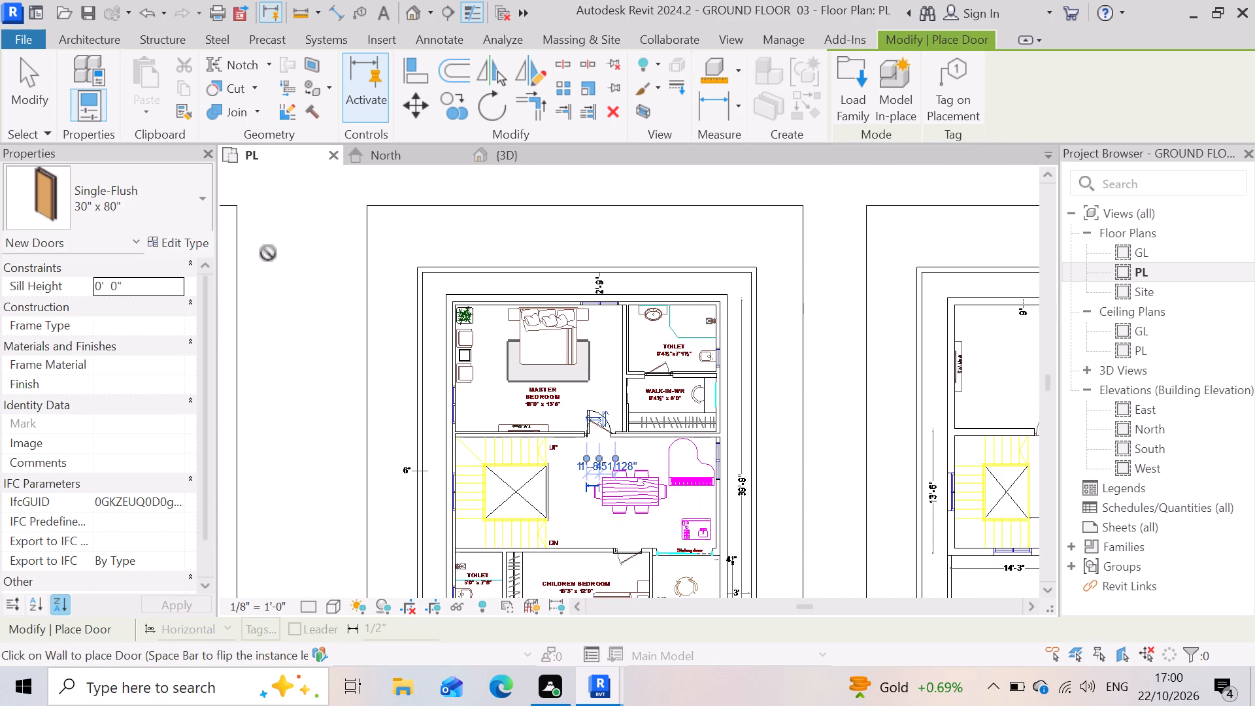
{"action": "left_click", "coordinate": [547, 153]}
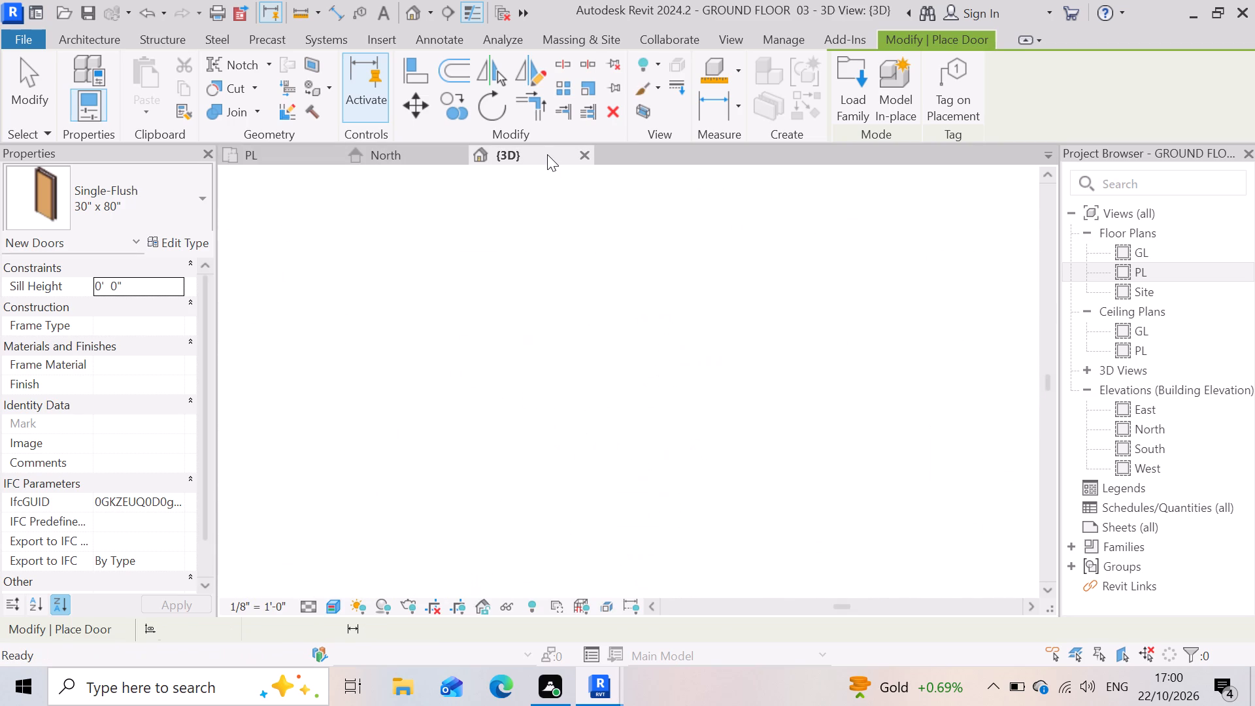
{"action": "scroll", "coordinate": [799, 505], "scroll_direction": "up", "scroll_amount": 2}
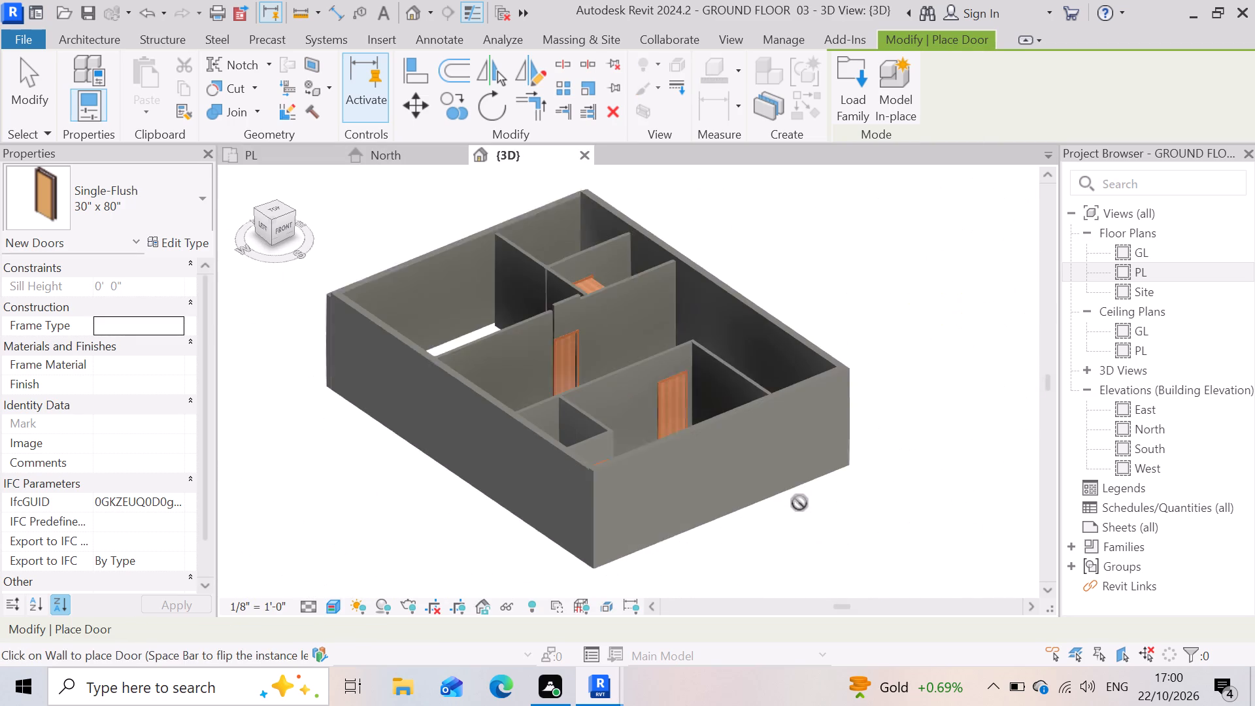
{"action": "scroll", "coordinate": [799, 503], "scroll_direction": "up", "scroll_amount": 1}
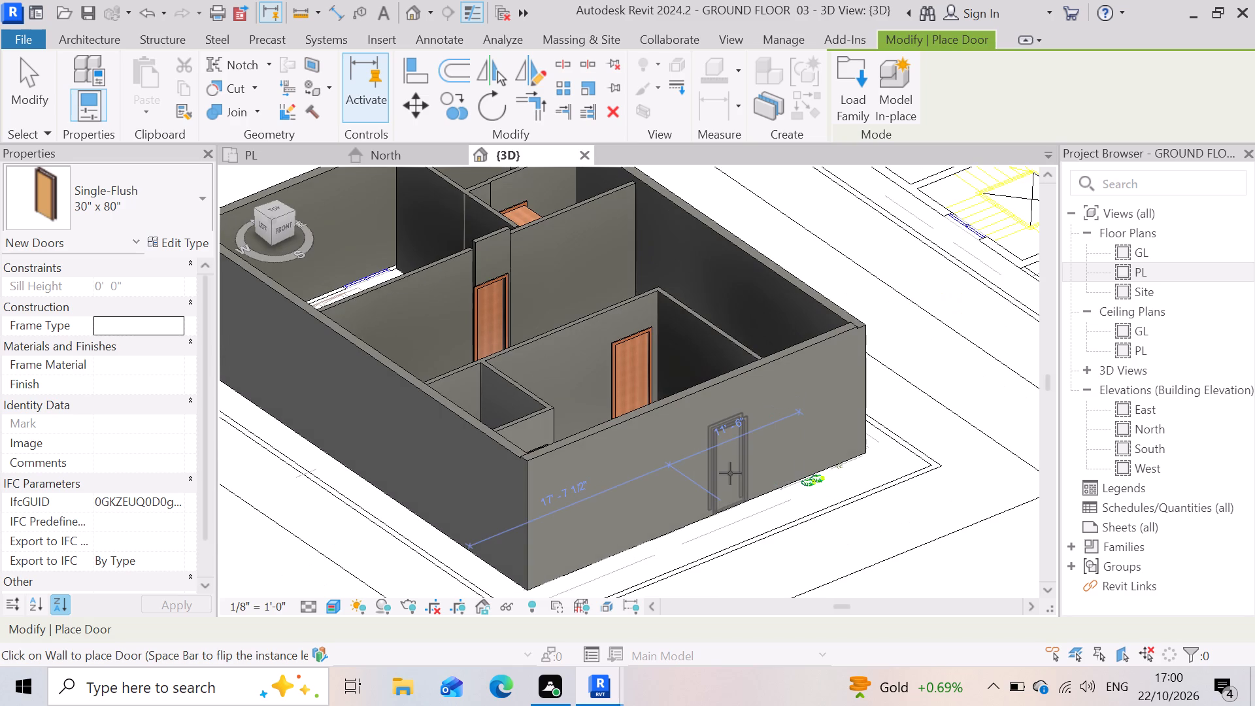
{"action": "key", "text": "Escape"}
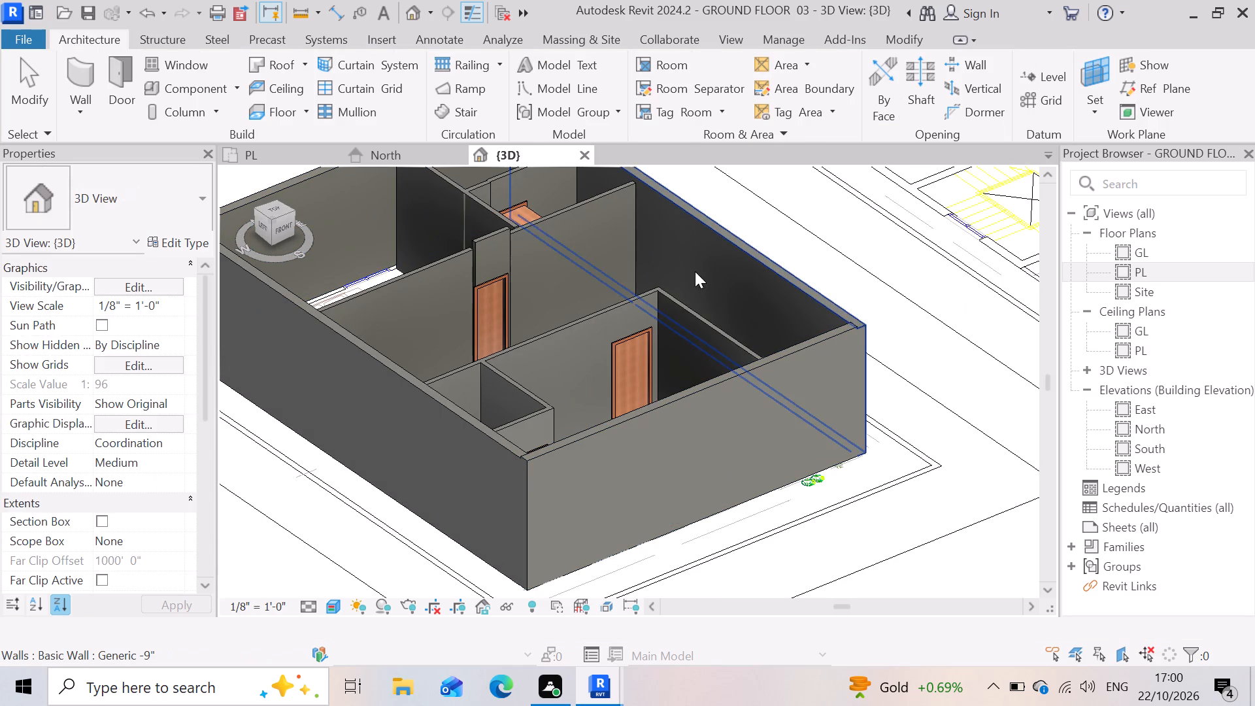
{"action": "scroll", "coordinate": [720, 325], "scroll_direction": "up", "scroll_amount": 2}
{"action": "scroll", "coordinate": [599, 430], "scroll_direction": "down", "scroll_amount": 2}
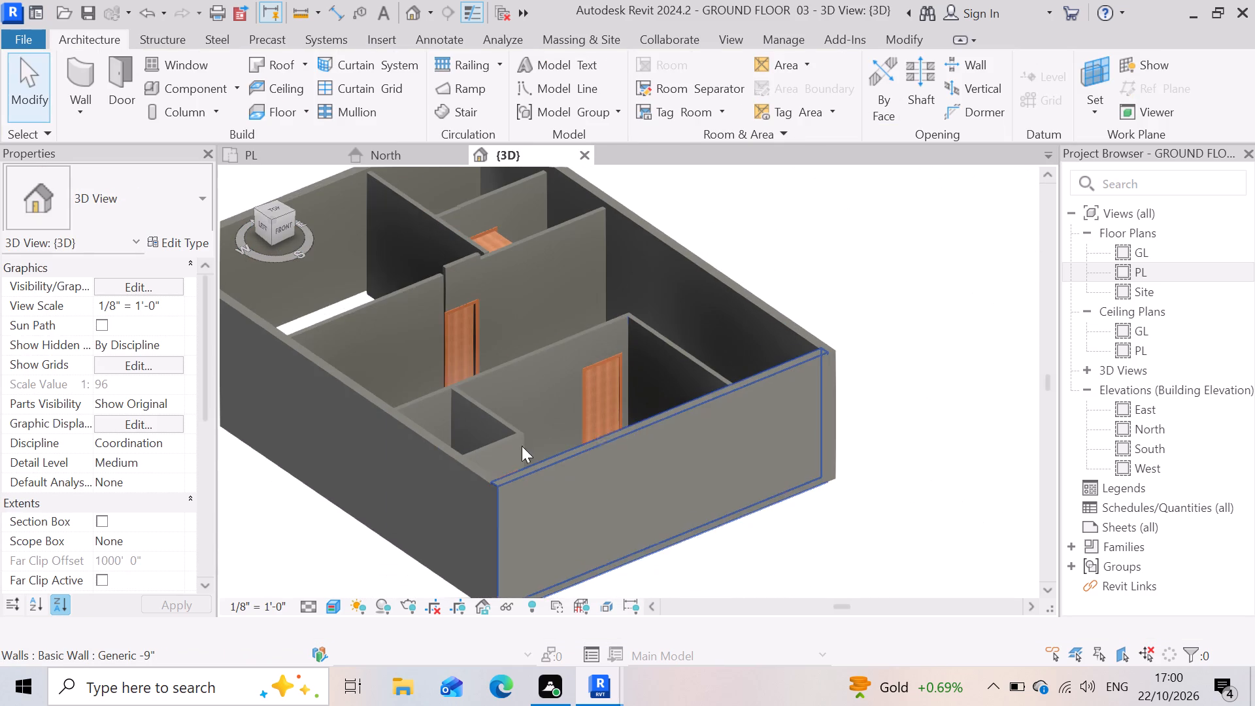
{"action": "scroll", "coordinate": [438, 293], "scroll_direction": "up", "scroll_amount": 5}
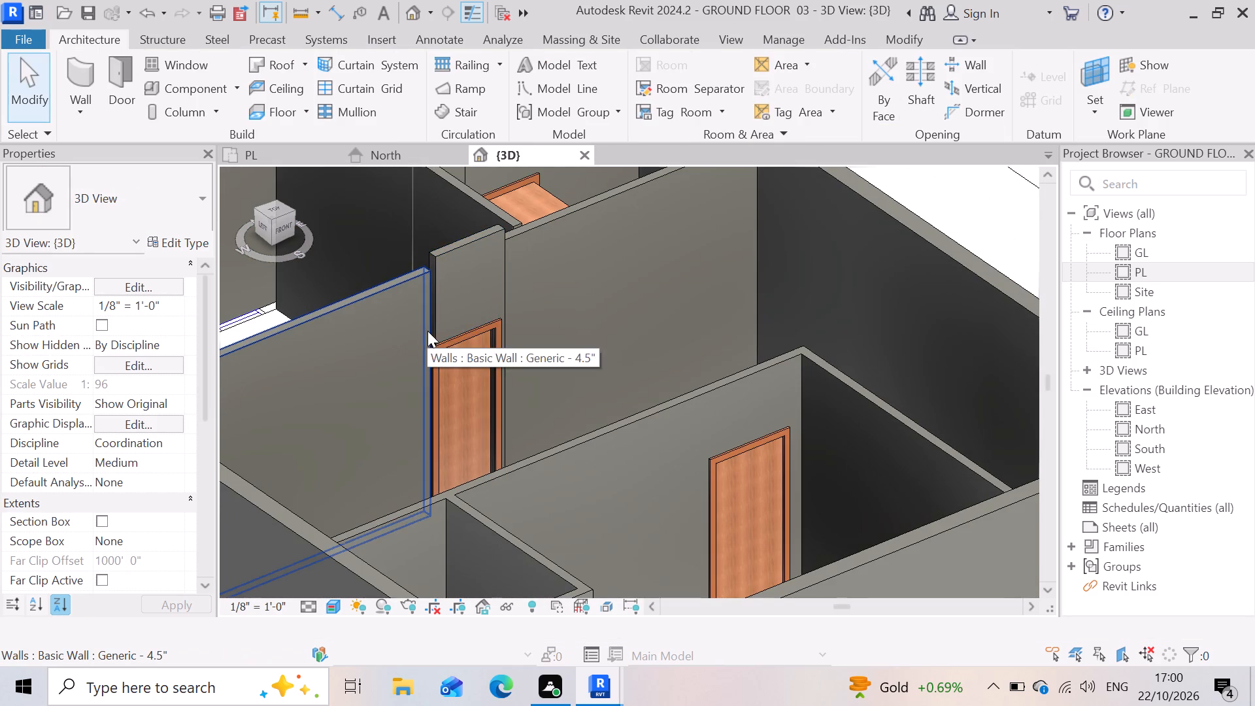
{"action": "scroll", "coordinate": [506, 343], "scroll_direction": "down", "scroll_amount": 7}
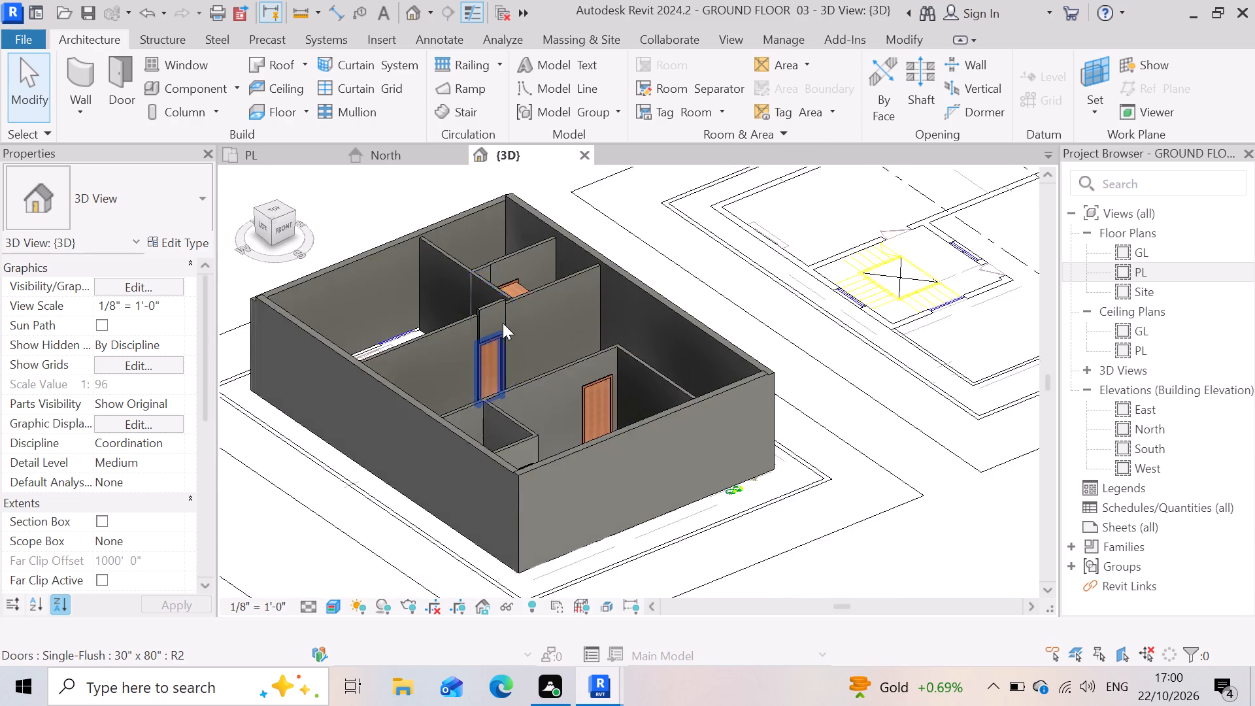
{"action": "scroll", "coordinate": [503, 322], "scroll_direction": "up", "scroll_amount": 10}
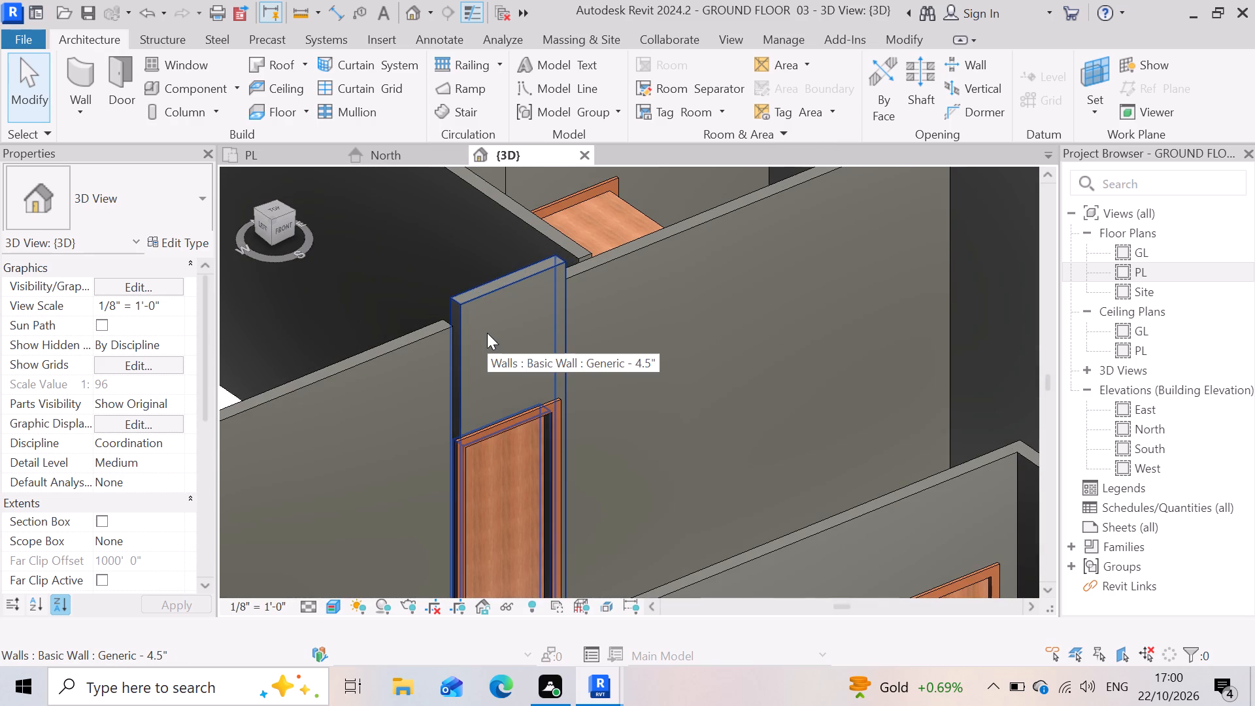
{"action": "left_click", "coordinate": [487, 333]}
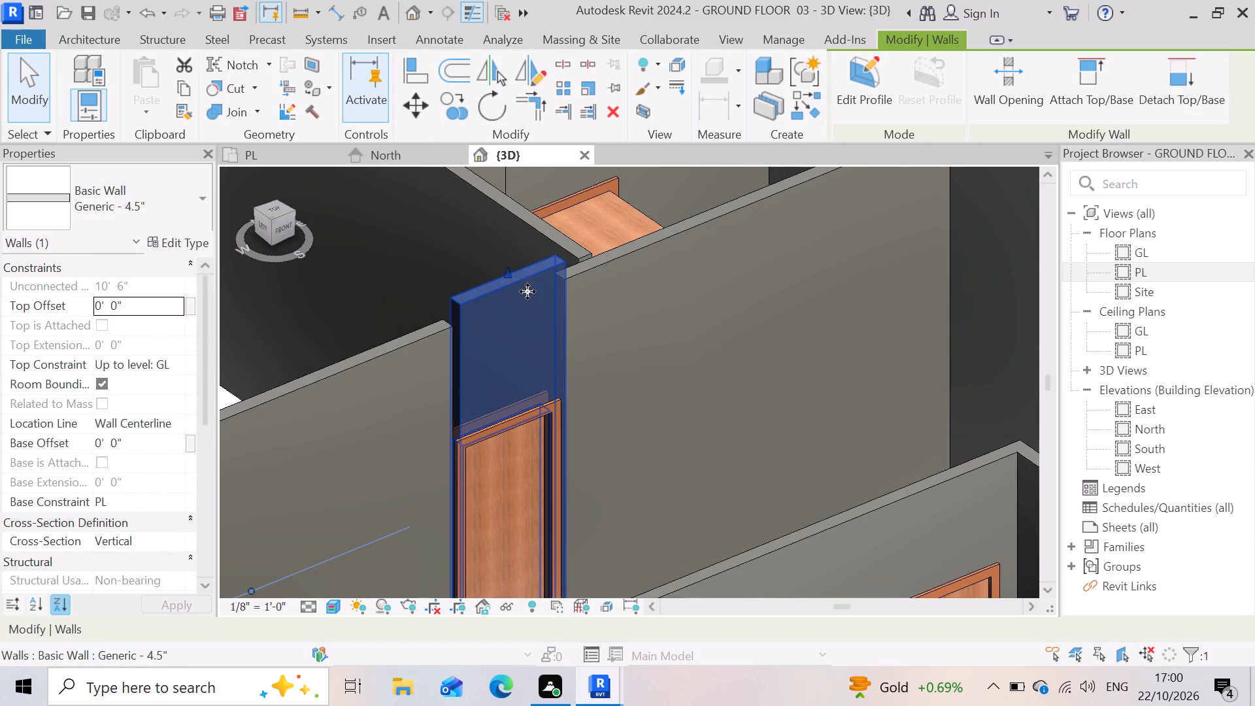
{"action": "left_click_drag", "start_coordinate": [508, 269], "coordinate": [519, 336]}
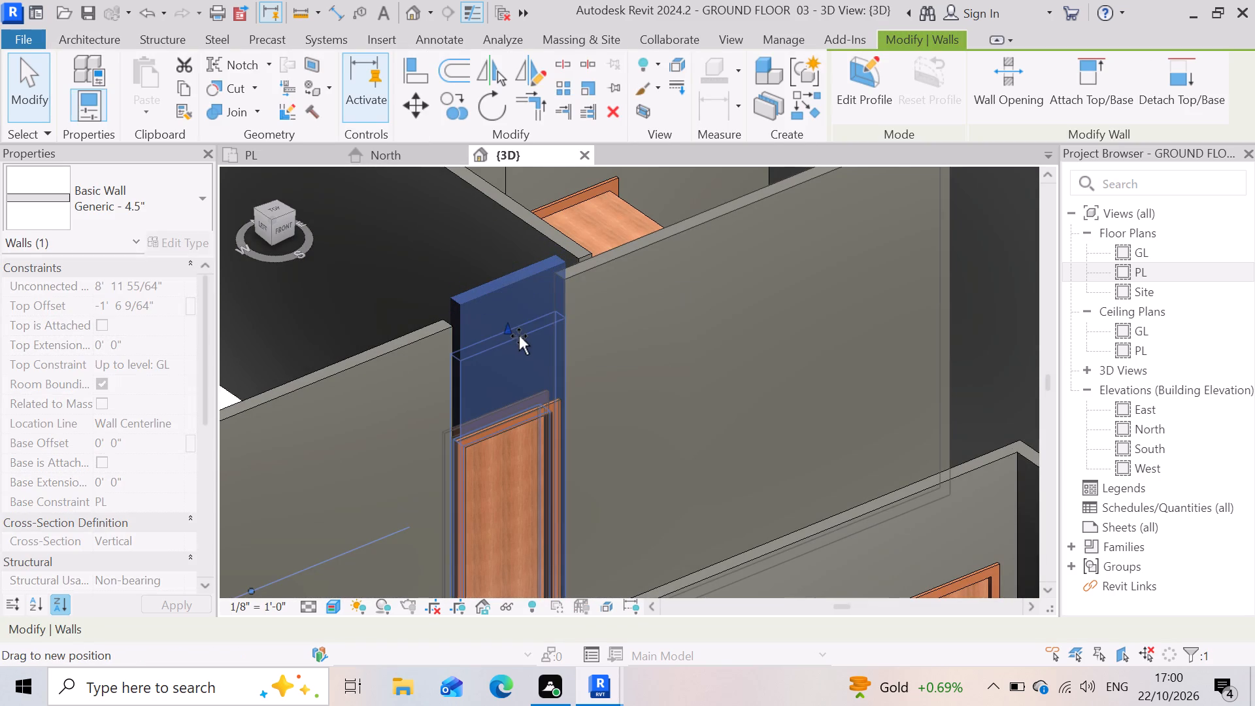
{"action": "left_click_drag", "start_coordinate": [519, 336], "coordinate": [510, 401]}
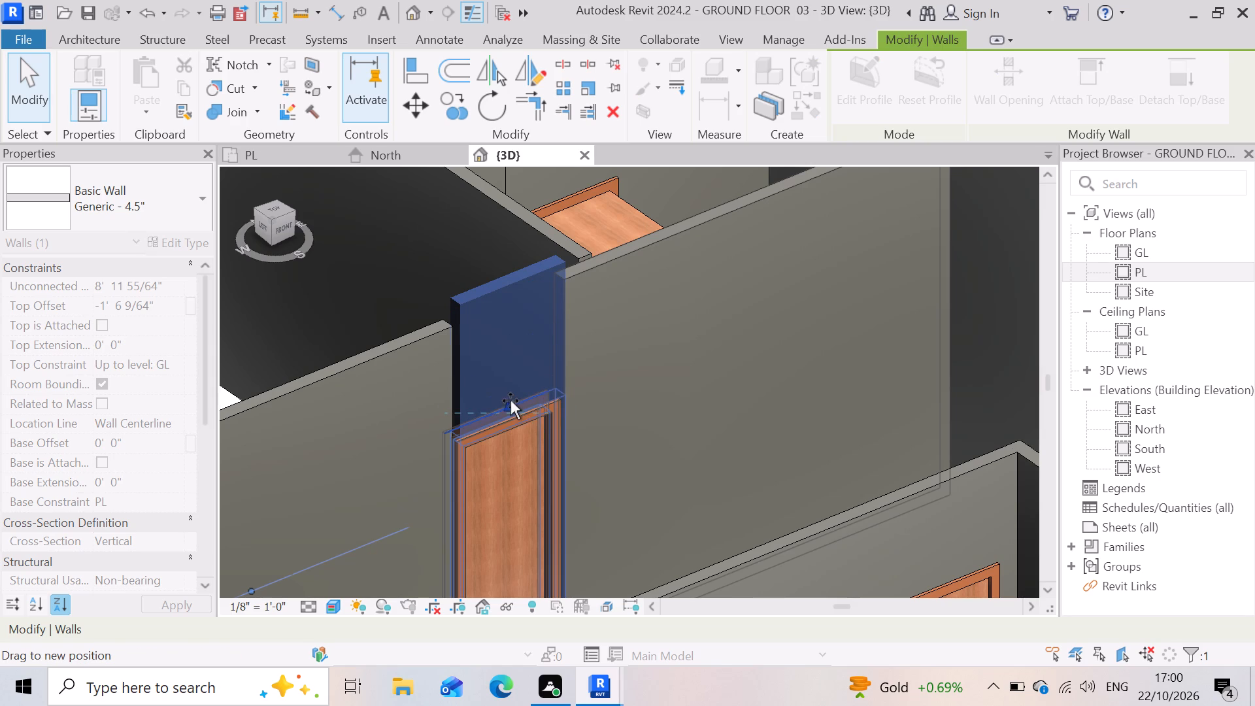
{"action": "left_click_drag", "start_coordinate": [510, 401], "coordinate": [510, 406]}
{"action": "scroll", "coordinate": [540, 378], "scroll_direction": "down", "scroll_amount": 9}
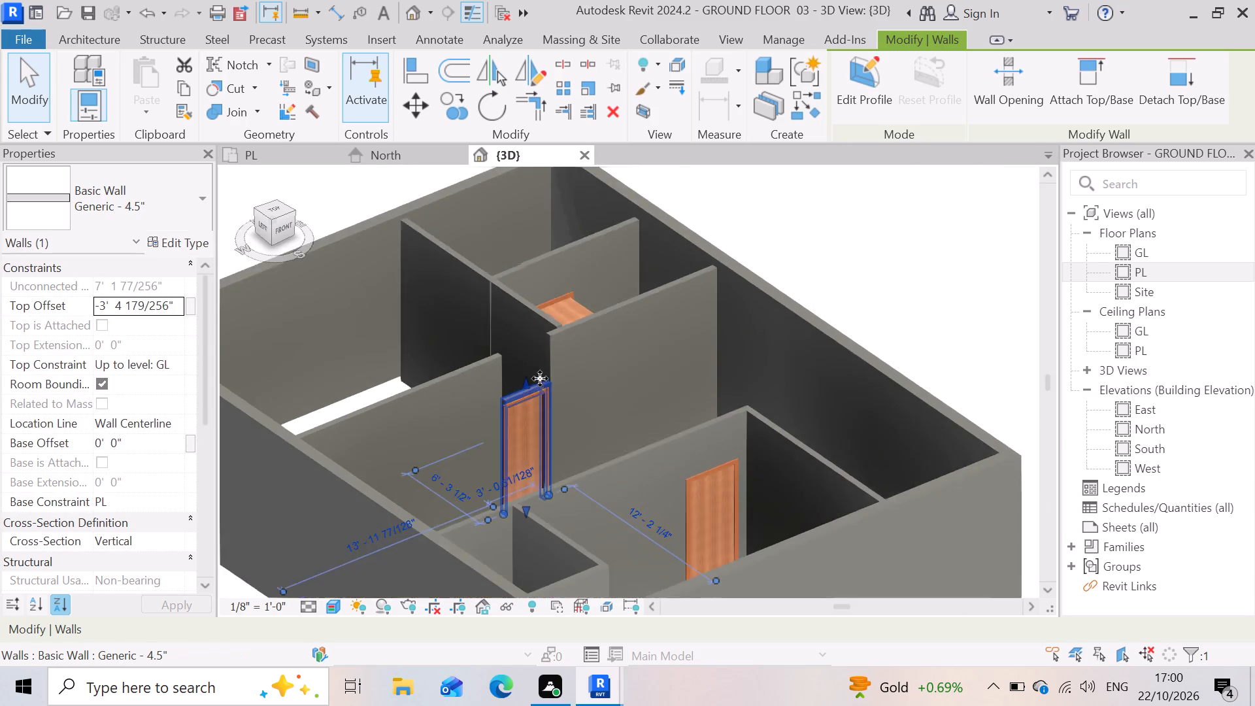
{"action": "left_click", "coordinate": [948, 514]}
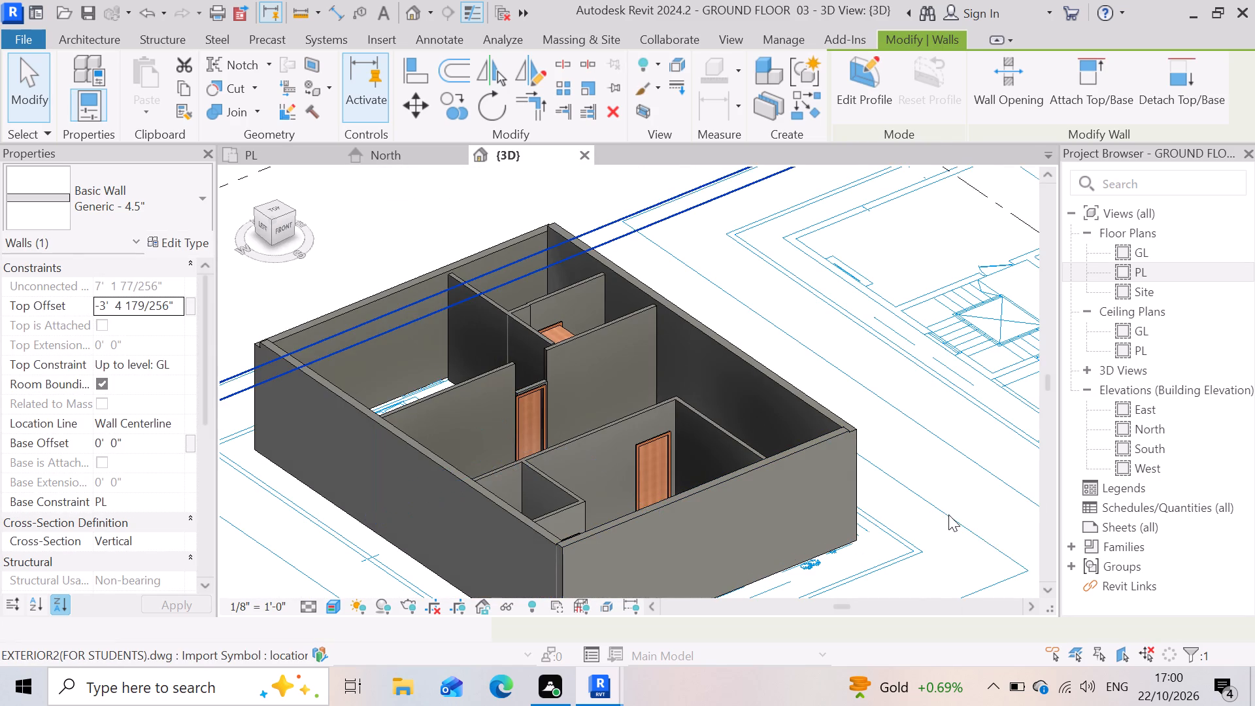
Examine the partition walls around the master bedroom's entrance and toilet in 3D, selecting them to check their constraints.
{"action": "scroll", "coordinate": [424, 396], "scroll_direction": "up", "scroll_amount": 3}
{"action": "left_click", "coordinate": [456, 419]}
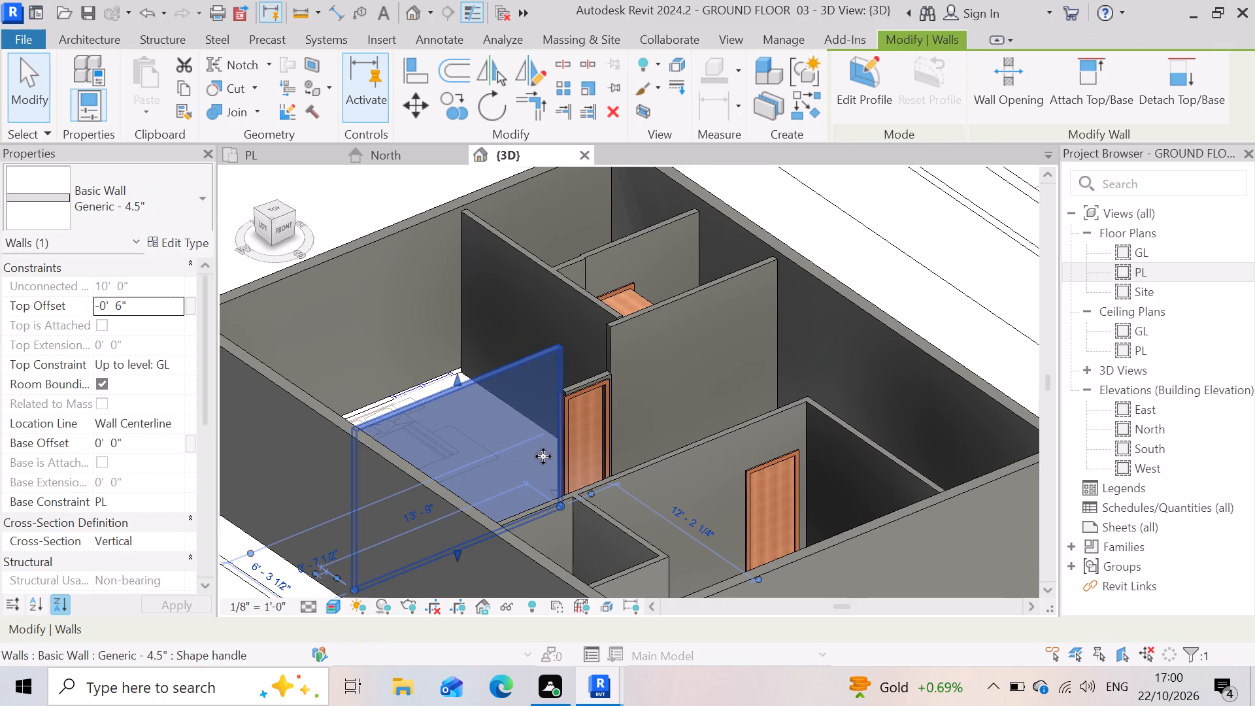
{"action": "scroll", "coordinate": [541, 445], "scroll_direction": "down", "scroll_amount": 5}
{"action": "left_click", "coordinate": [924, 526]}
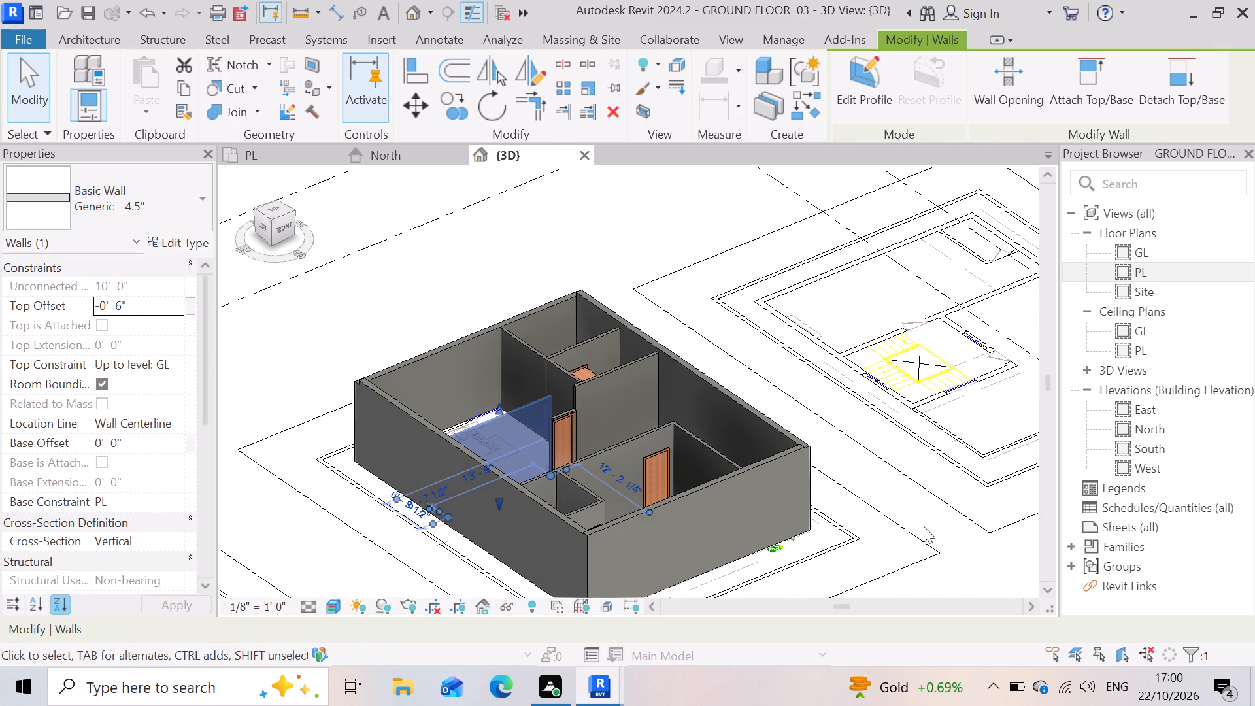
{"action": "scroll", "coordinate": [501, 419], "scroll_direction": "up", "scroll_amount": 3}
{"action": "left_click", "coordinate": [503, 437]}
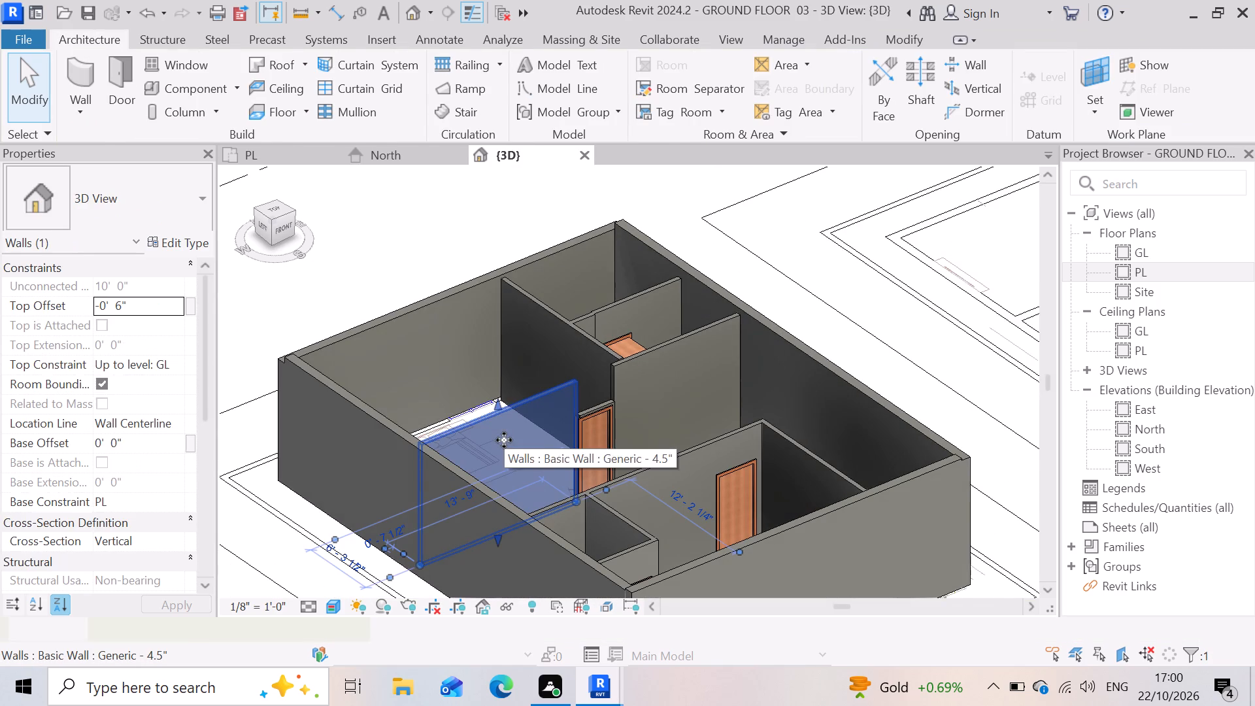
{"action": "scroll", "coordinate": [505, 439], "scroll_direction": "down", "scroll_amount": 3}
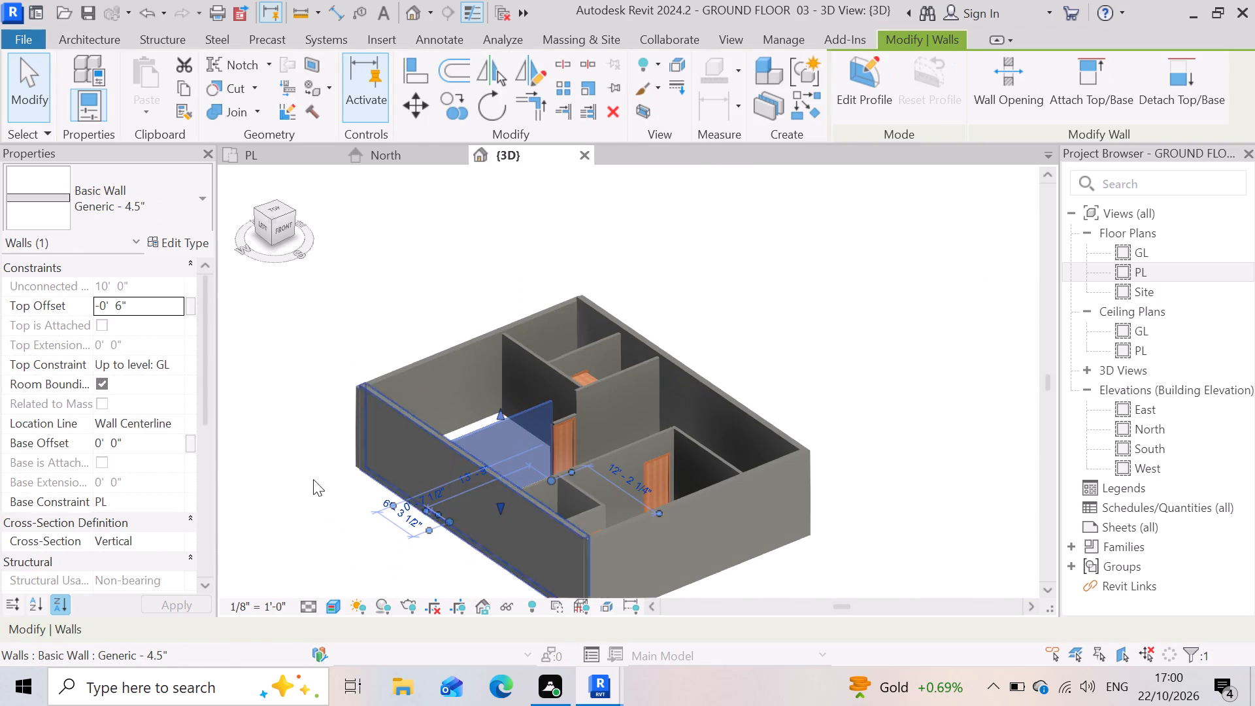
{"action": "left_click", "coordinate": [295, 514]}
{"action": "scroll", "coordinate": [654, 343], "scroll_direction": "up", "scroll_amount": 3}
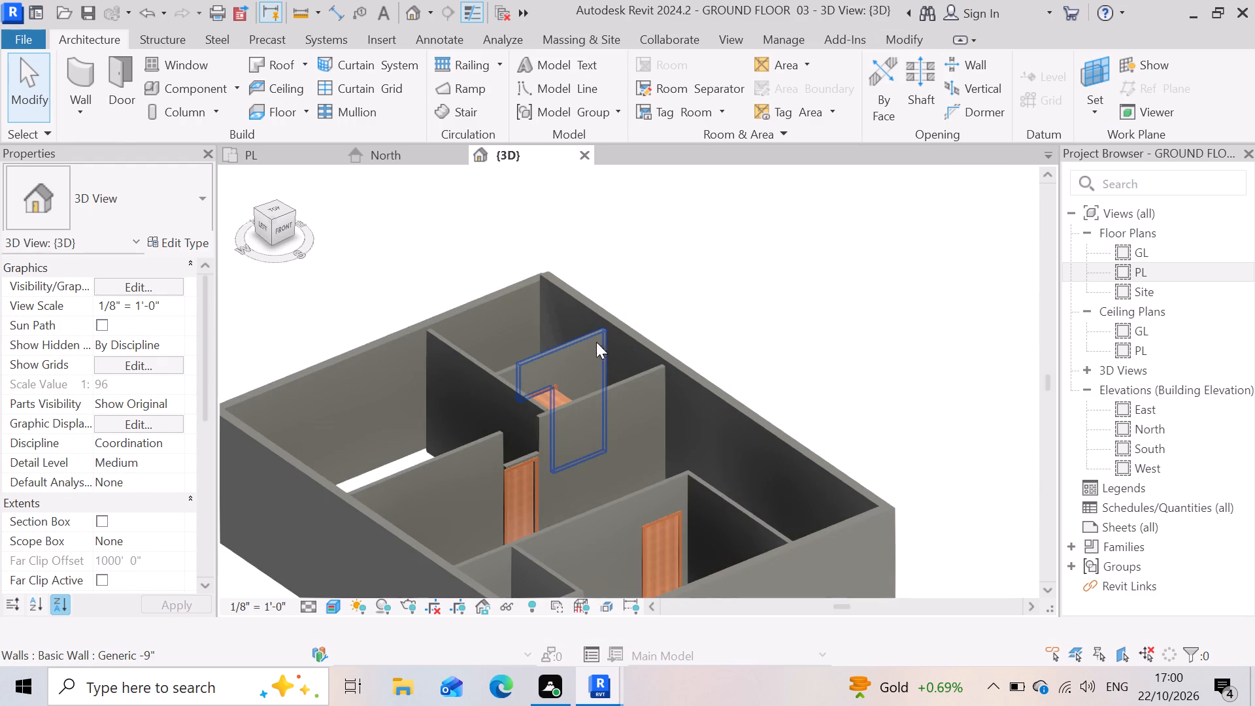
{"action": "left_click", "coordinate": [558, 343]}
Temporarily hide the Generic - 4.5" walk-in wardrobe wall beside the master bedroom's entrance door in the 3D view.
{"action": "scroll", "coordinate": [607, 451], "scroll_direction": "up", "scroll_amount": 2}
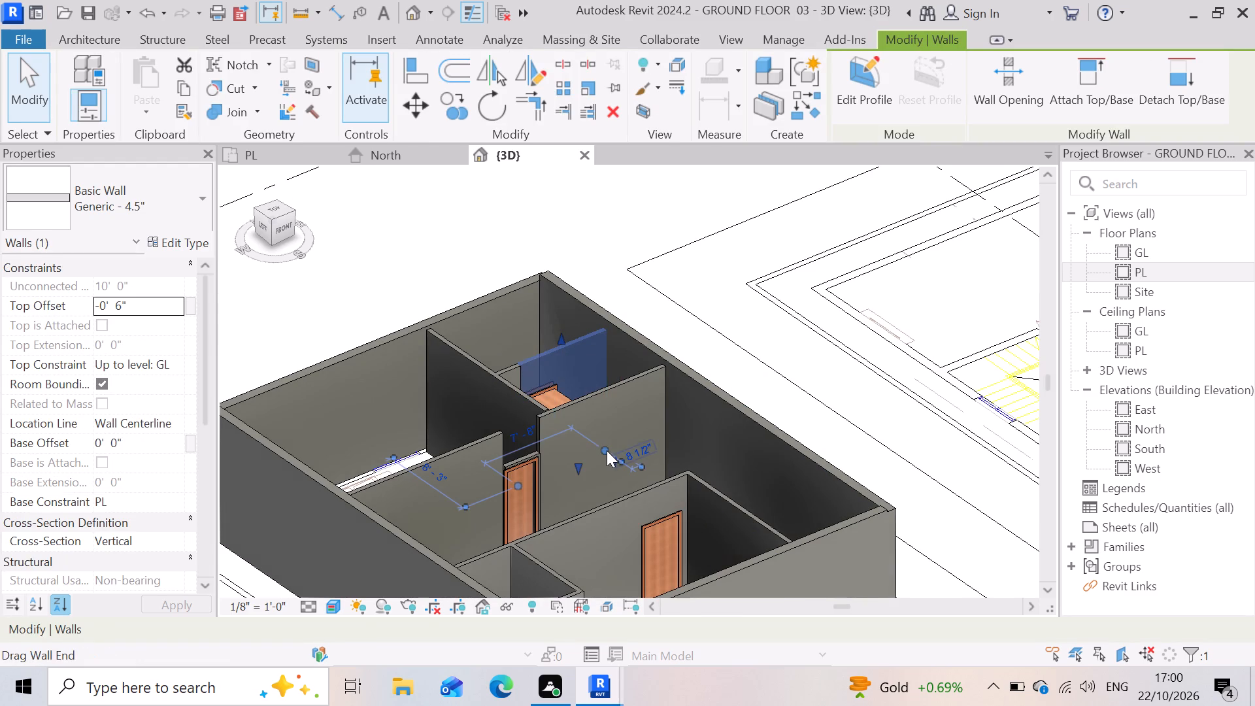
{"action": "scroll", "coordinate": [607, 450], "scroll_direction": "up", "scroll_amount": 4}
{"action": "left_click", "coordinate": [670, 388]}
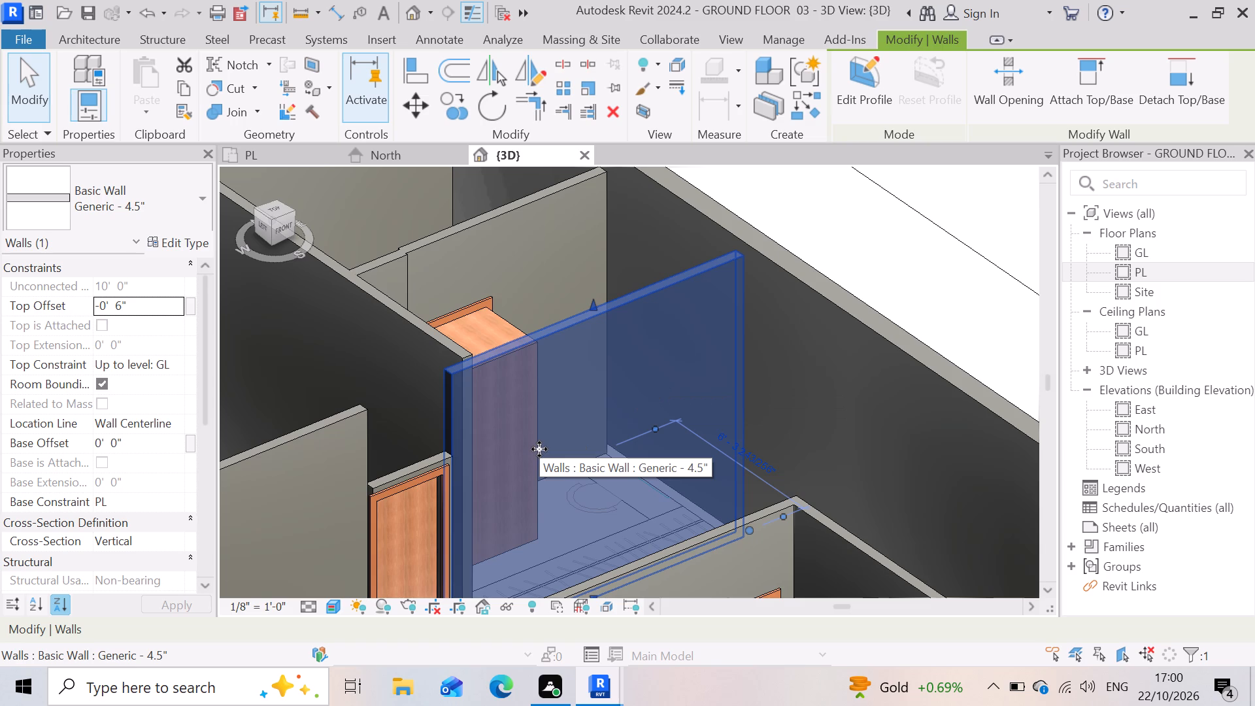
{"action": "type", "text": "HH"}
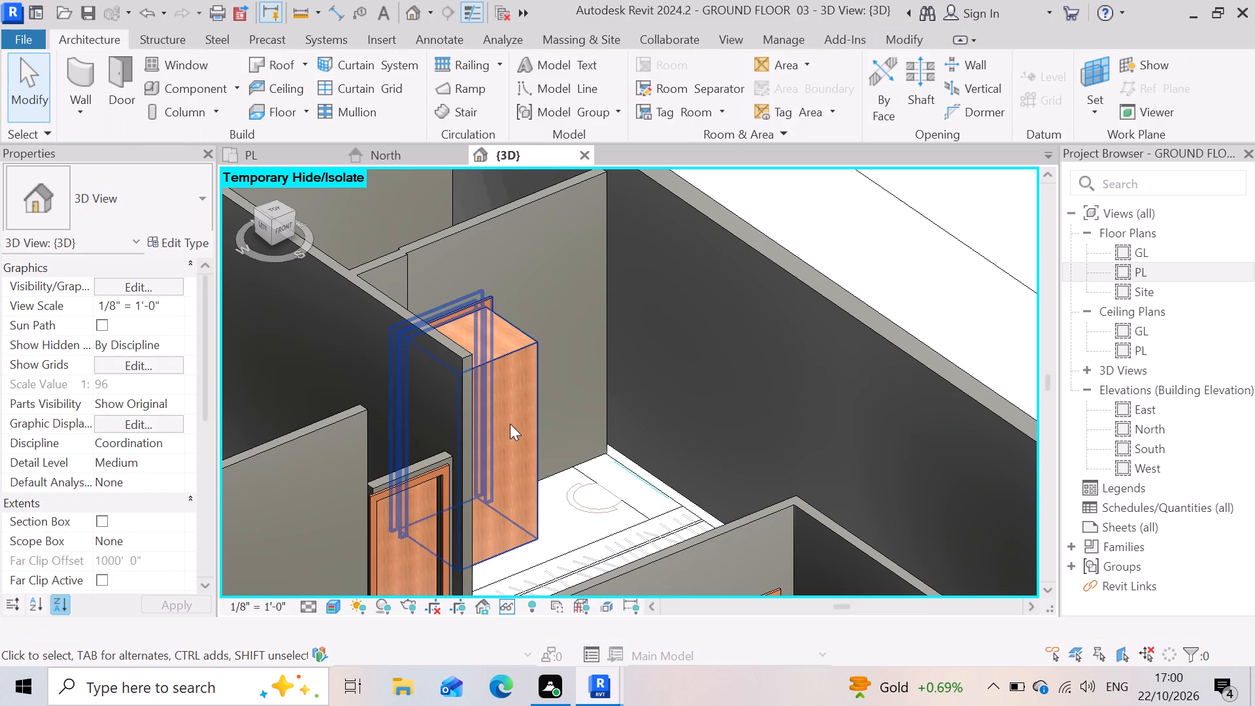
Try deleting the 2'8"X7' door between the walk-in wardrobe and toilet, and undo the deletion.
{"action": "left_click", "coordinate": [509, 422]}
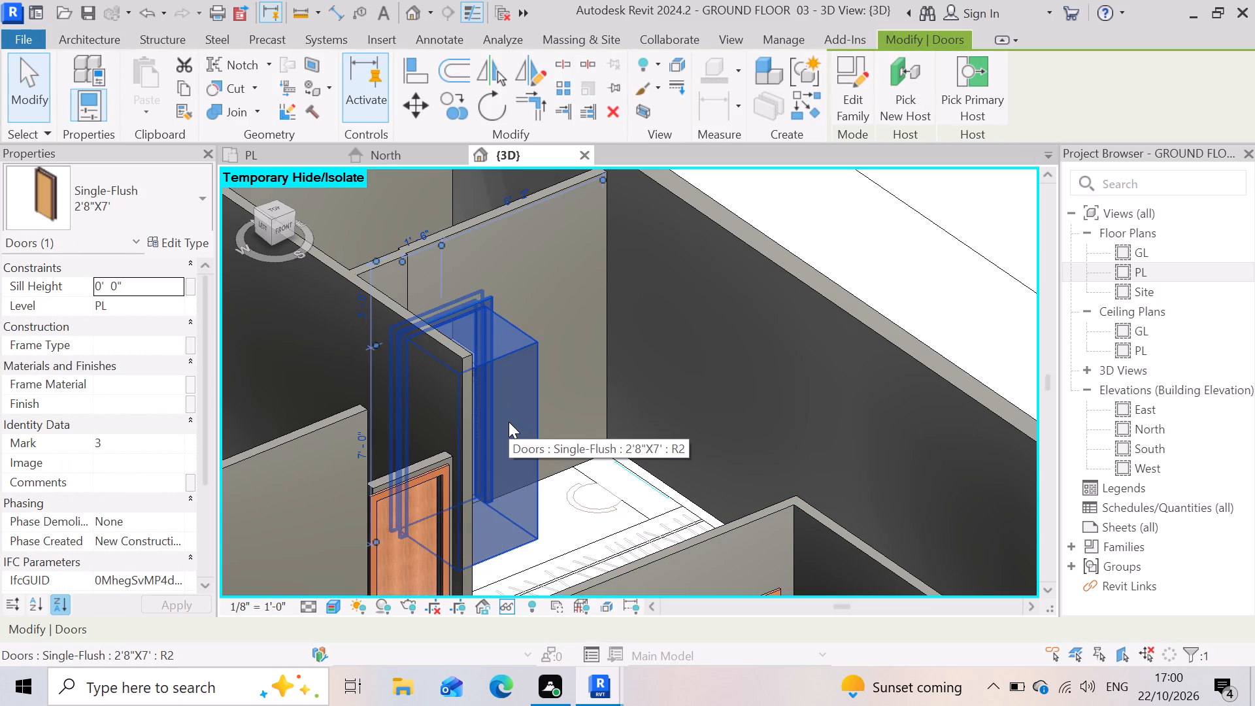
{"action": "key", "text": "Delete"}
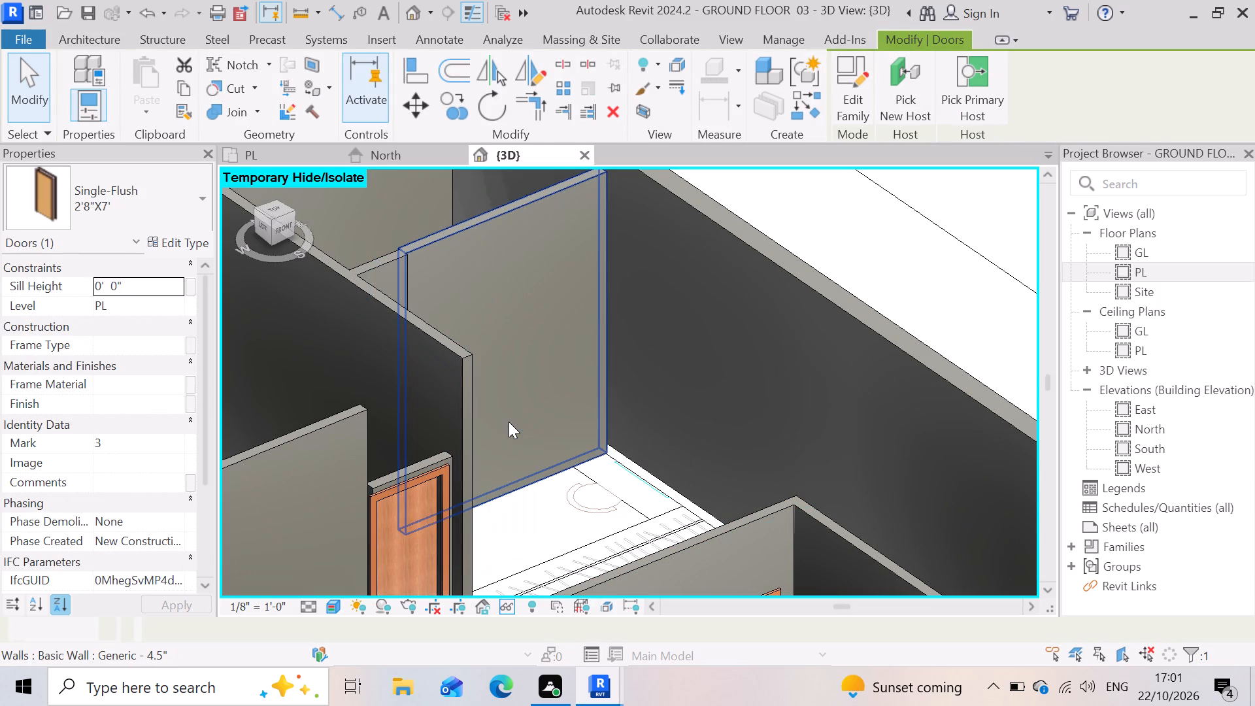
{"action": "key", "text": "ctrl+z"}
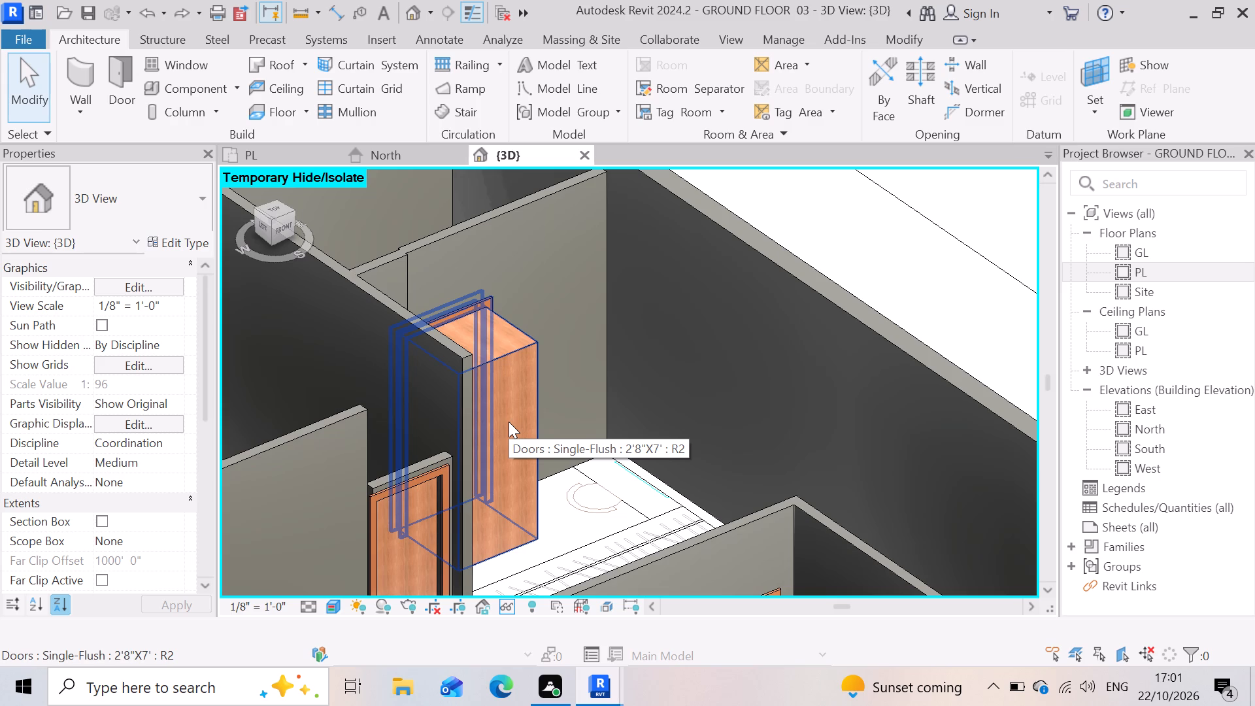
Examine the doors and partition walls around the walk-in wardrobe and toilet in 3D, from above and from beneath the model.
{"action": "scroll", "coordinate": [716, 460], "scroll_direction": "down", "scroll_amount": 4}
{"action": "scroll", "coordinate": [627, 531], "scroll_direction": "down", "scroll_amount": 4}
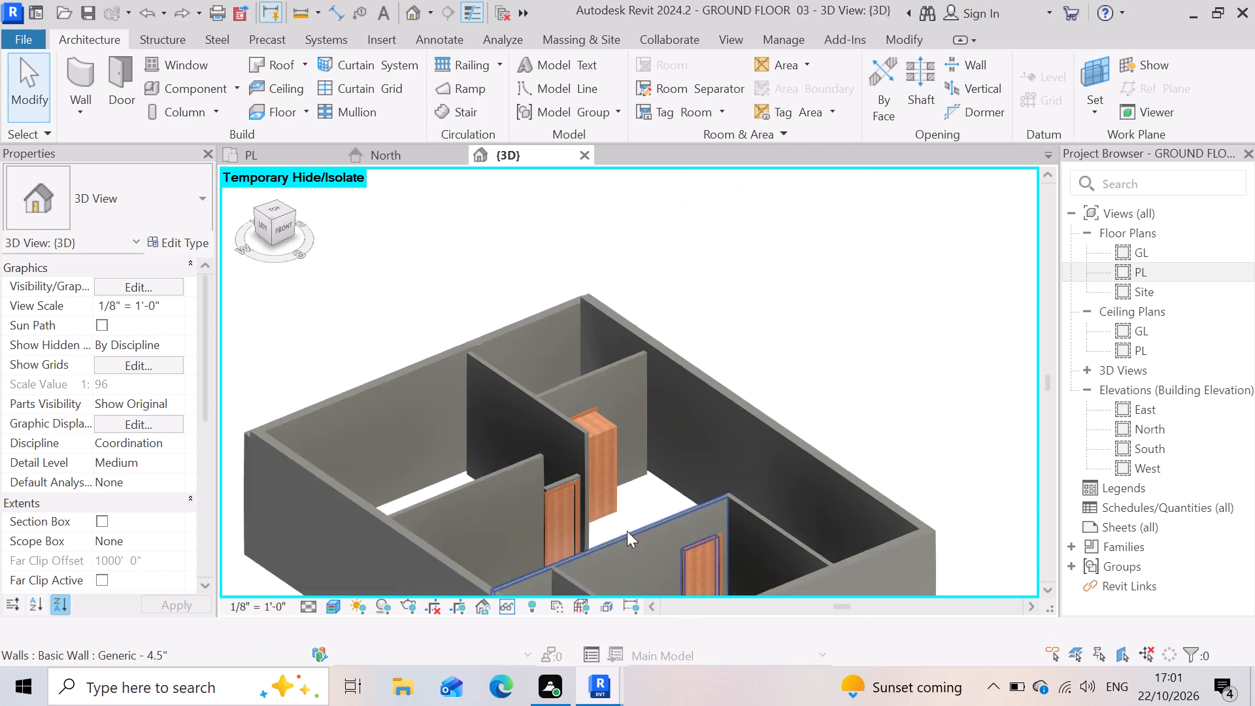
{"action": "scroll", "coordinate": [550, 562], "scroll_direction": "up", "scroll_amount": 4}
{"action": "scroll", "coordinate": [483, 507], "scroll_direction": "up", "scroll_amount": 4}
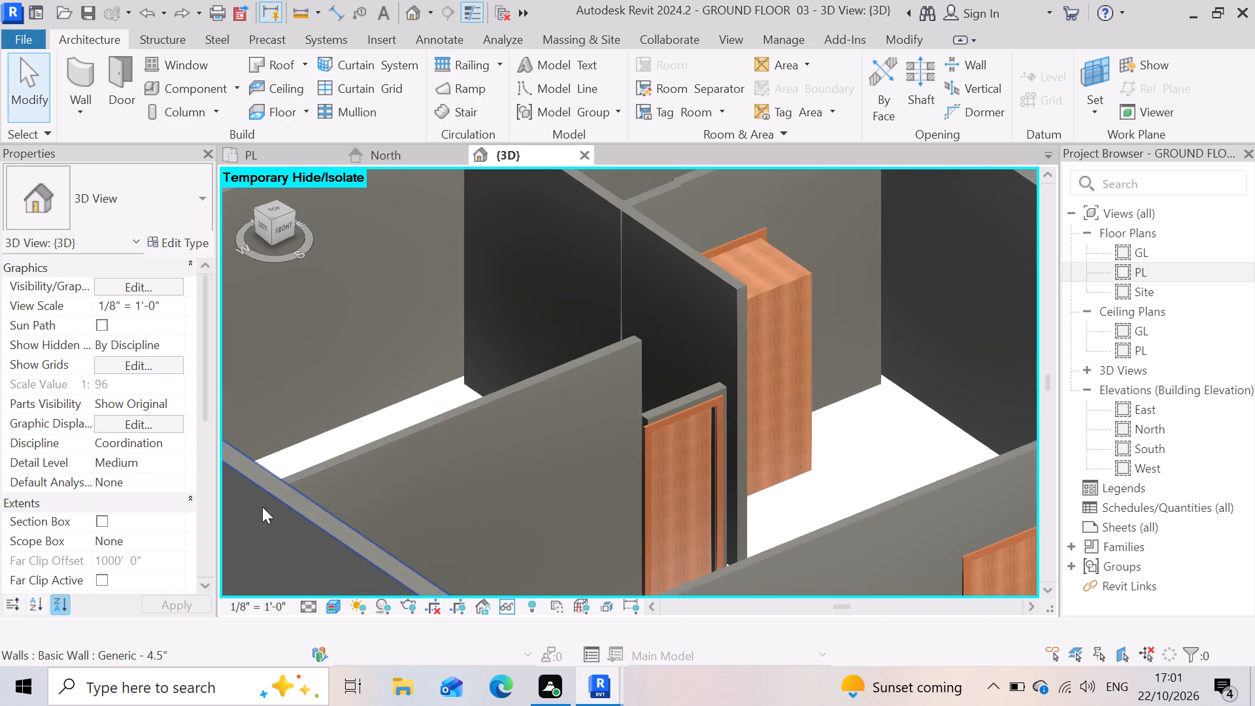
{"action": "scroll", "coordinate": [390, 462], "scroll_direction": "down", "scroll_amount": 5}
{"action": "scroll", "coordinate": [621, 399], "scroll_direction": "up", "scroll_amount": 3}
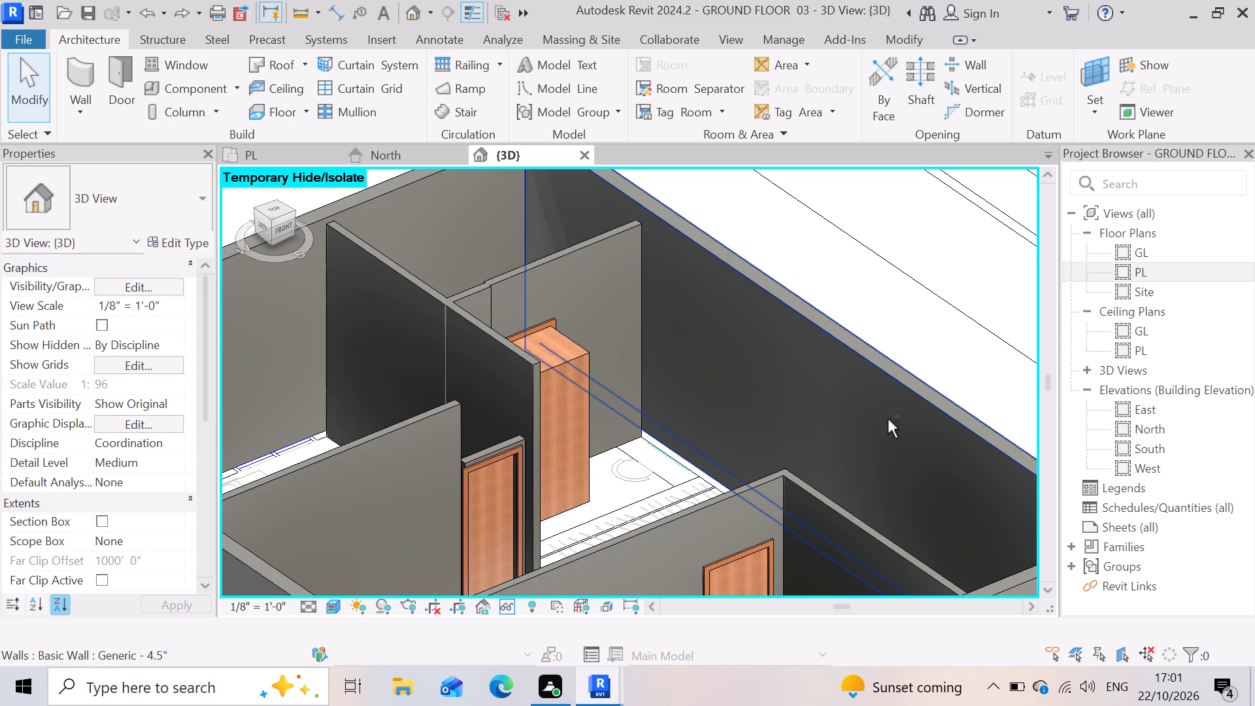
{"action": "scroll", "coordinate": [611, 422], "scroll_direction": "down", "scroll_amount": 4}
{"action": "middle_click_drag", "start_coordinate": [714, 504], "coordinate": [842, 382], "text": "shift"}
{"action": "scroll", "coordinate": [616, 447], "scroll_direction": "down", "scroll_amount": 8}
{"action": "scroll", "coordinate": [665, 396], "scroll_direction": "down", "scroll_amount": 6}
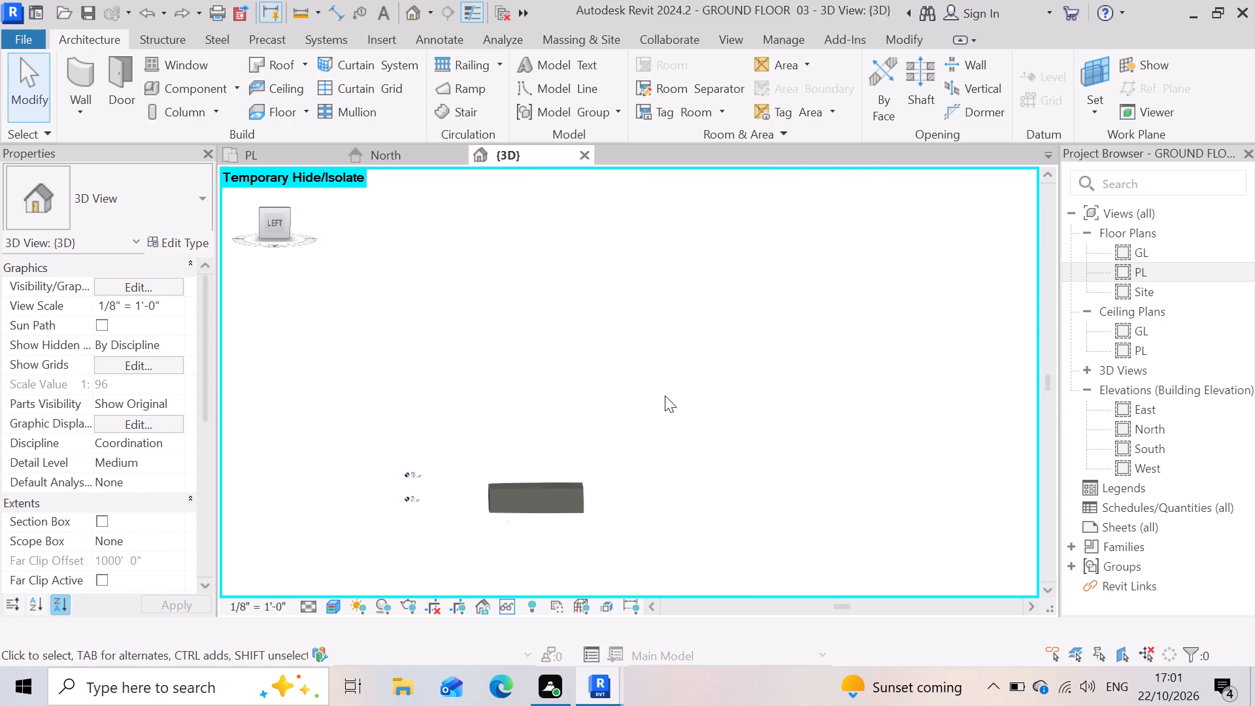
{"action": "scroll", "coordinate": [665, 395], "scroll_direction": "down", "scroll_amount": 1}
{"action": "scroll", "coordinate": [594, 501], "scroll_direction": "up", "scroll_amount": 14}
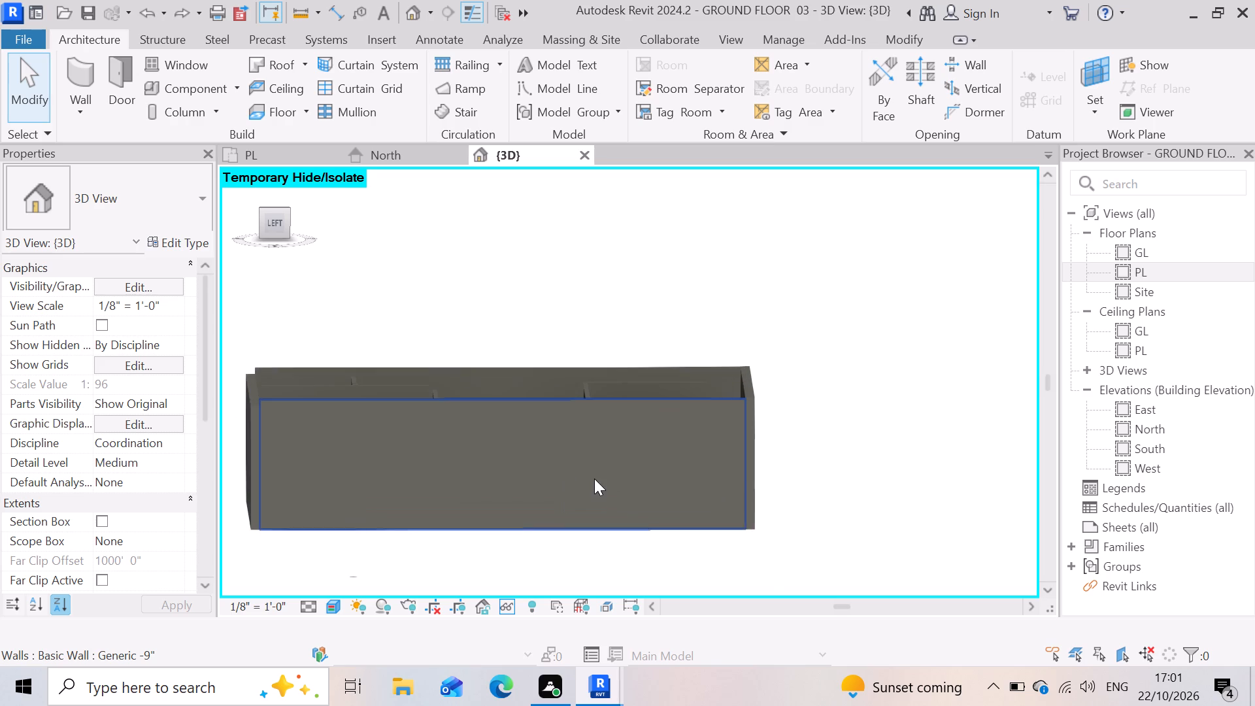
{"action": "middle_click_drag", "start_coordinate": [594, 475], "coordinate": [662, 486], "text": "shift"}
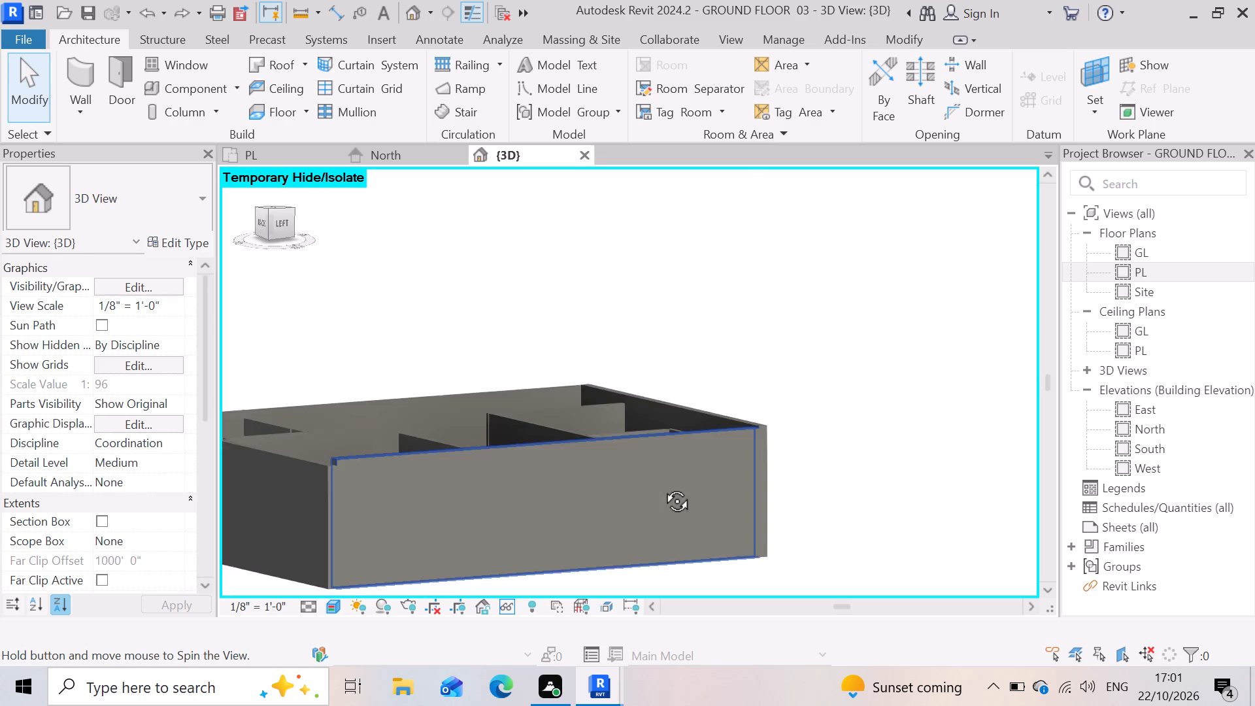
{"action": "middle_click_drag", "start_coordinate": [662, 486], "coordinate": [873, 416], "text": "shift"}
{"action": "scroll", "coordinate": [429, 387], "scroll_direction": "down", "scroll_amount": 8}
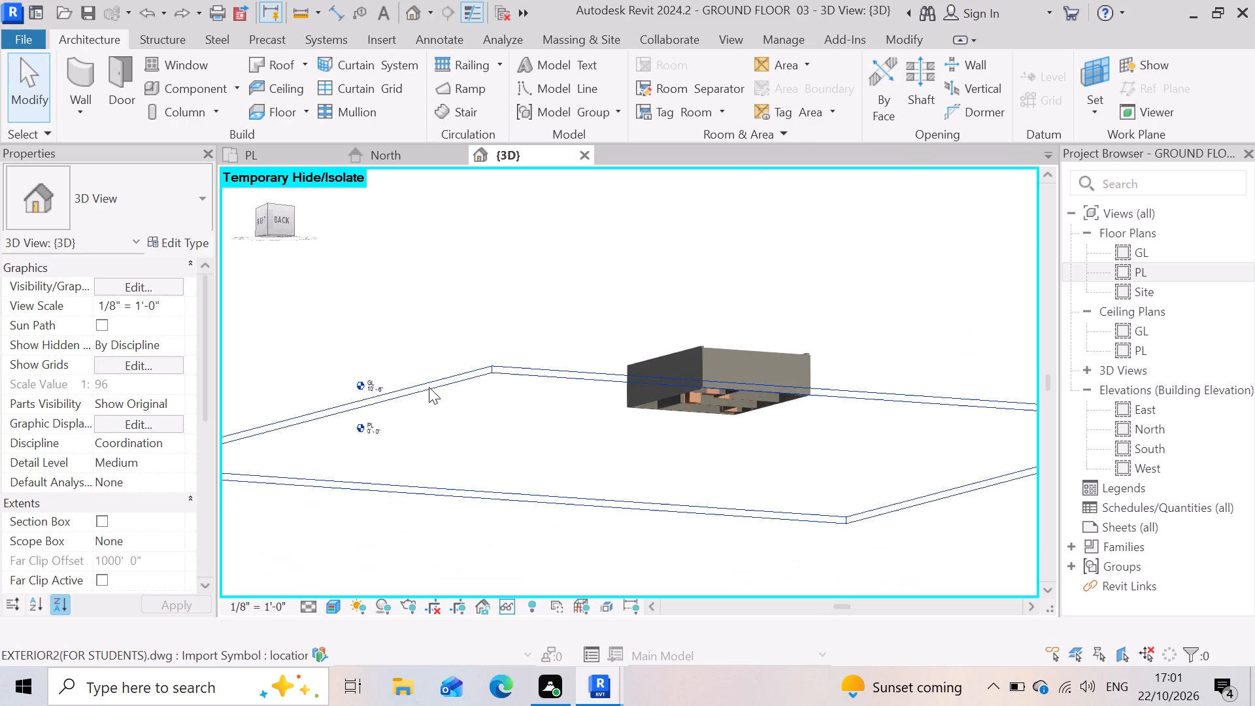
{"action": "scroll", "coordinate": [716, 405], "scroll_direction": "up", "scroll_amount": 16}
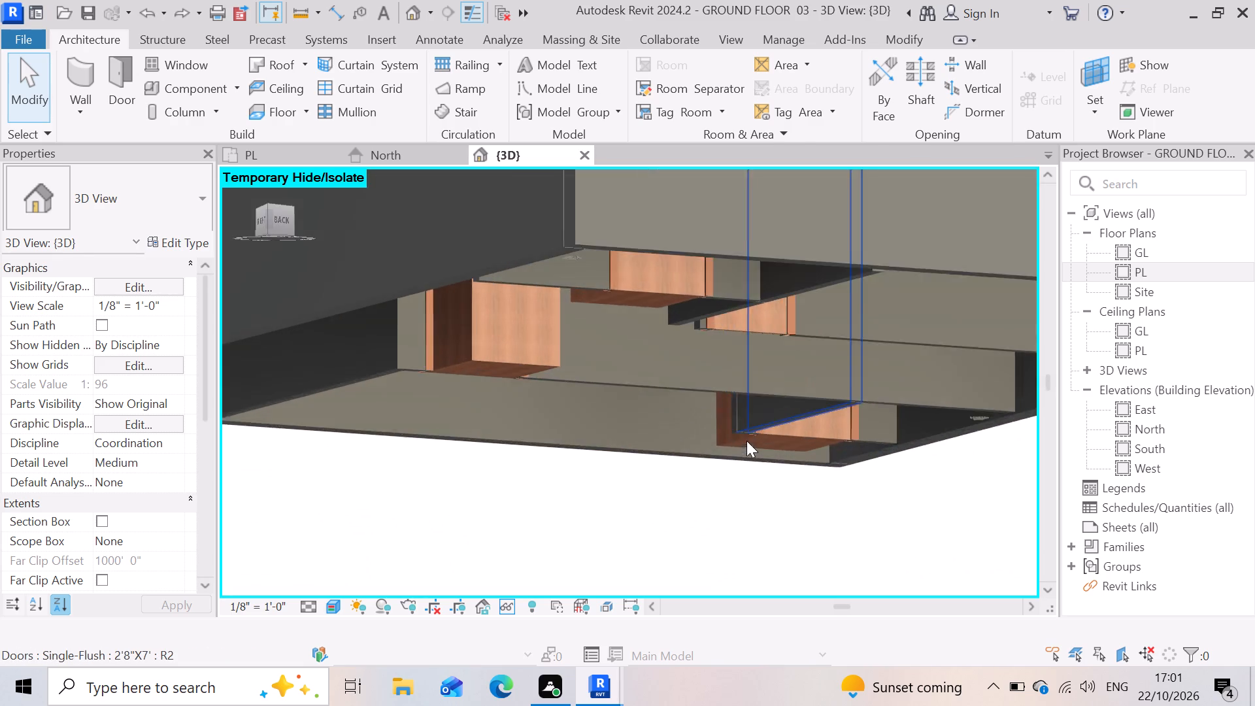
{"action": "scroll", "coordinate": [761, 456], "scroll_direction": "up", "scroll_amount": 7}
{"action": "scroll", "coordinate": [546, 429], "scroll_direction": "down", "scroll_amount": 7}
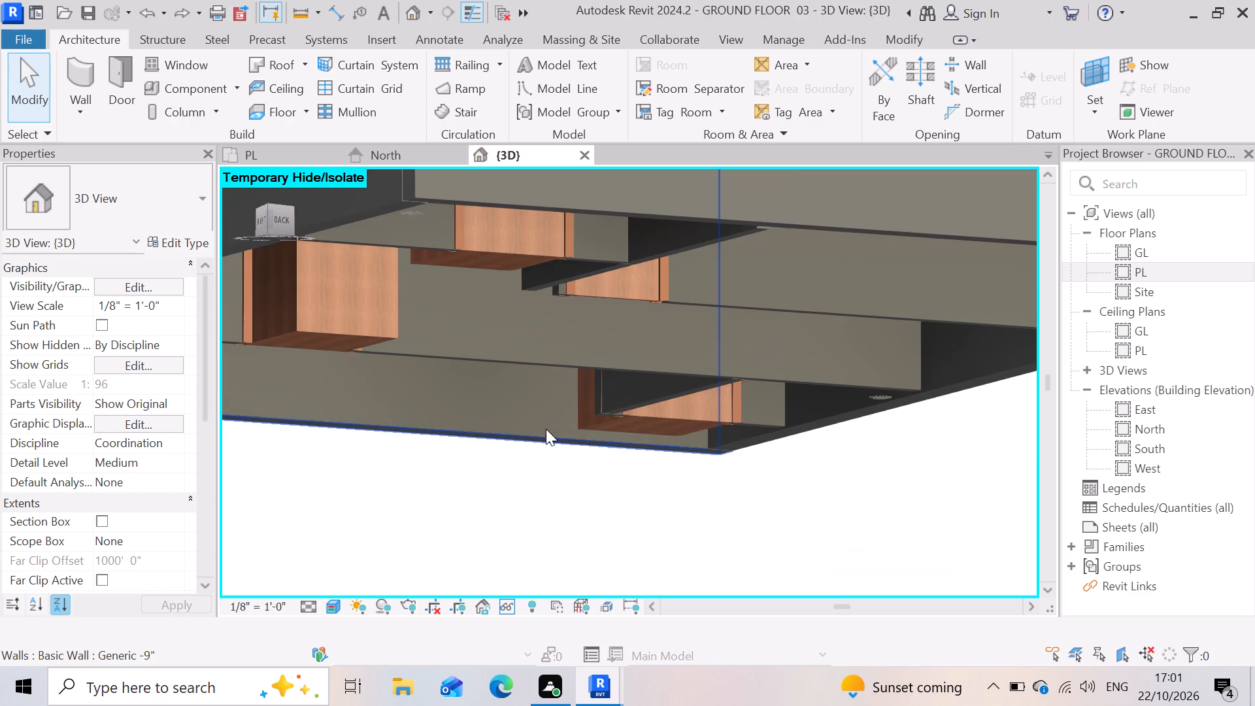
{"action": "scroll", "coordinate": [436, 417], "scroll_direction": "down", "scroll_amount": 4}
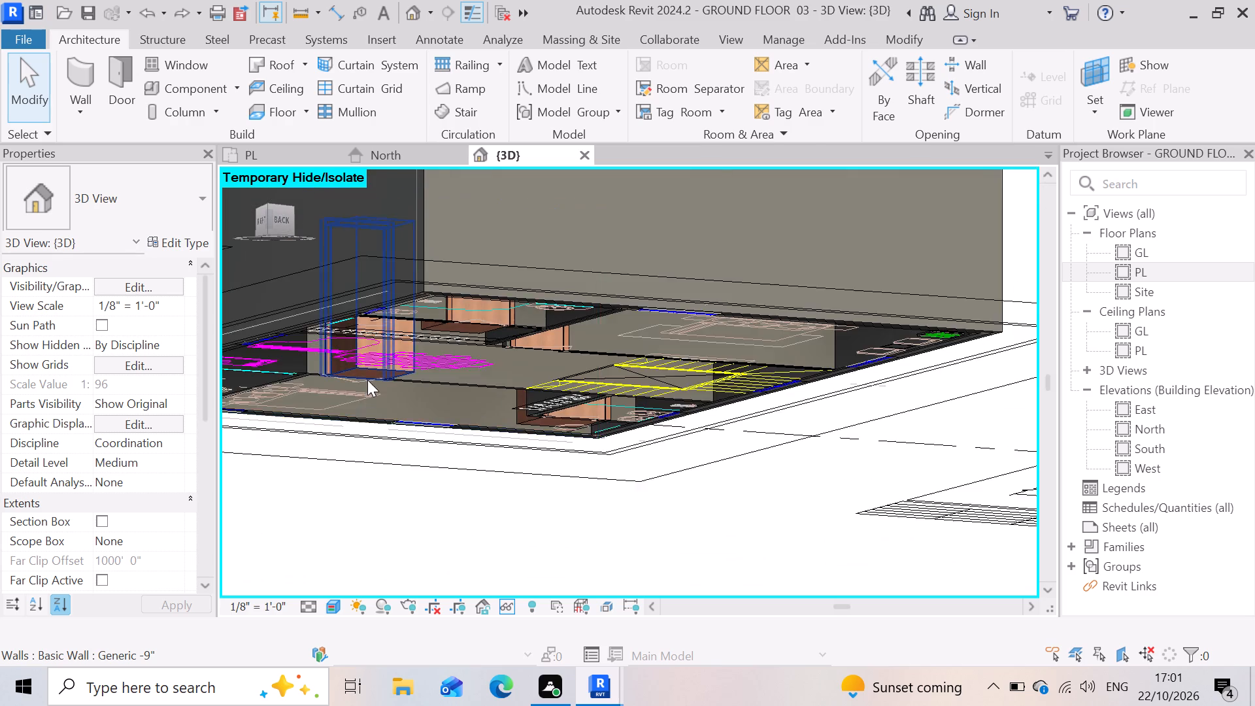
{"action": "scroll", "coordinate": [367, 380], "scroll_direction": "up", "scroll_amount": 3}
{"action": "scroll", "coordinate": [499, 435], "scroll_direction": "down", "scroll_amount": 8}
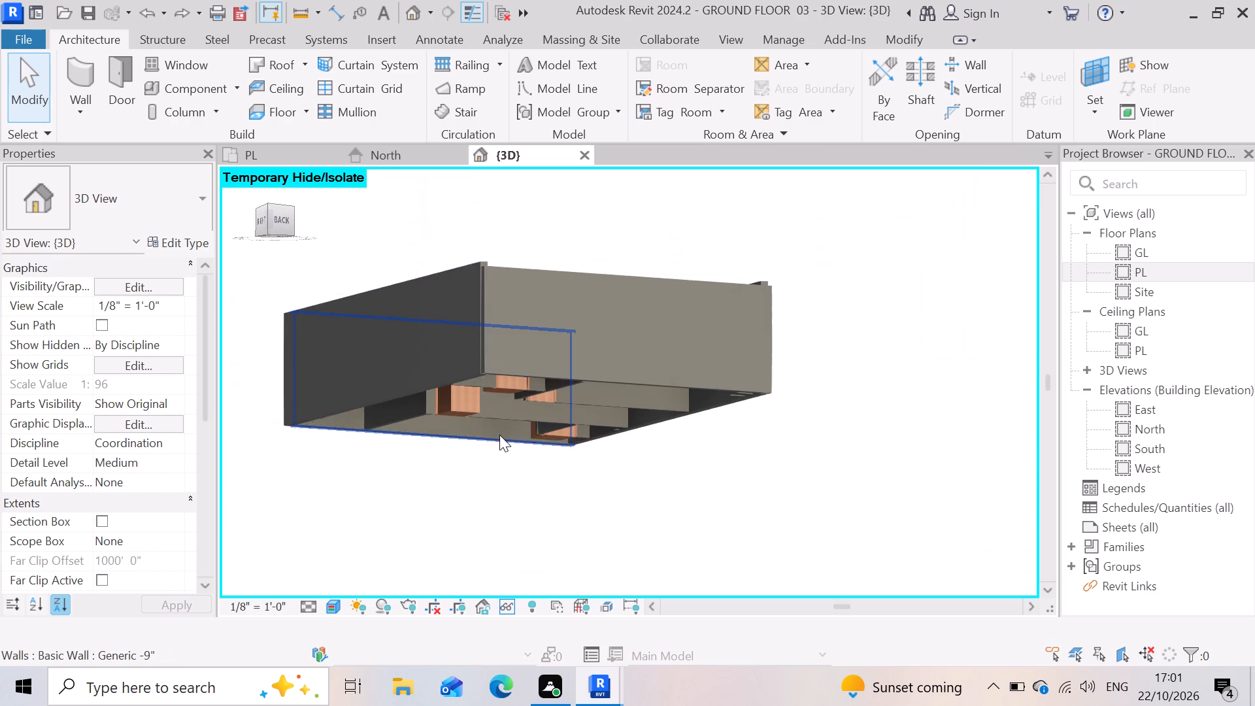
{"action": "middle_click_drag", "start_coordinate": [637, 377], "coordinate": [630, 417], "text": "shift"}
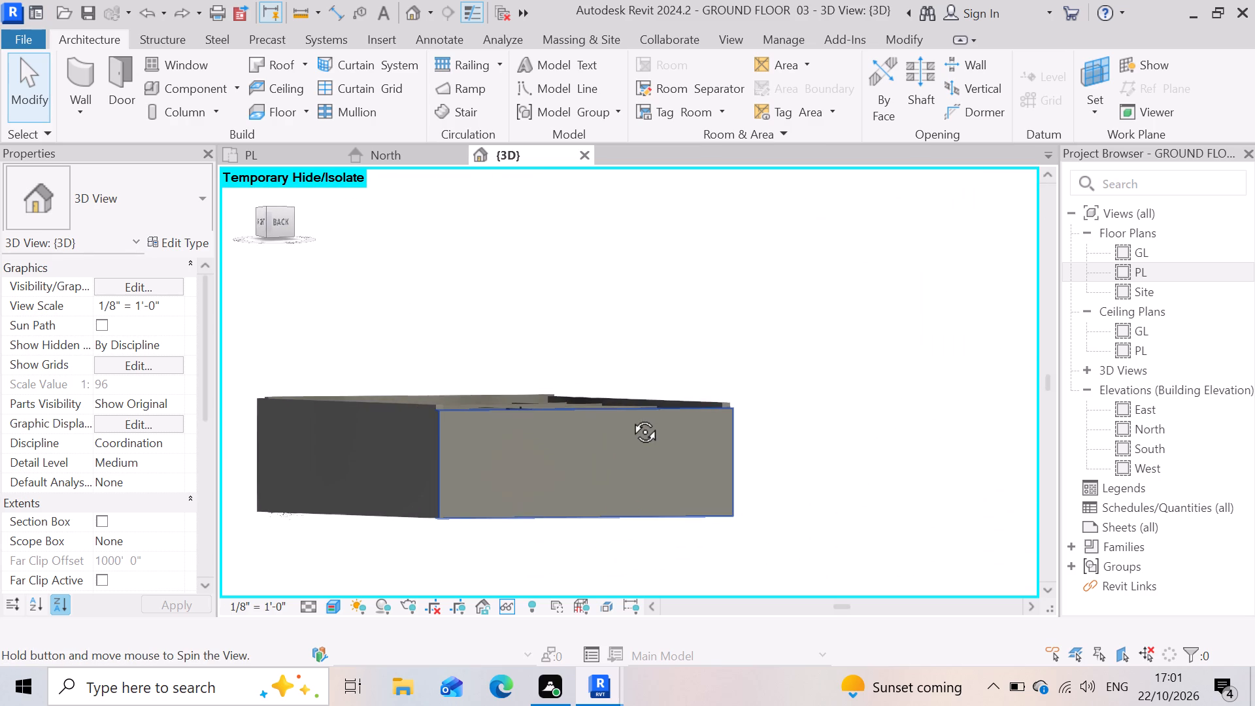
{"action": "middle_click_drag", "start_coordinate": [630, 417], "coordinate": [652, 263], "text": "shift"}
{"action": "middle_click_drag", "start_coordinate": [652, 262], "coordinate": [657, 273], "text": "shift"}
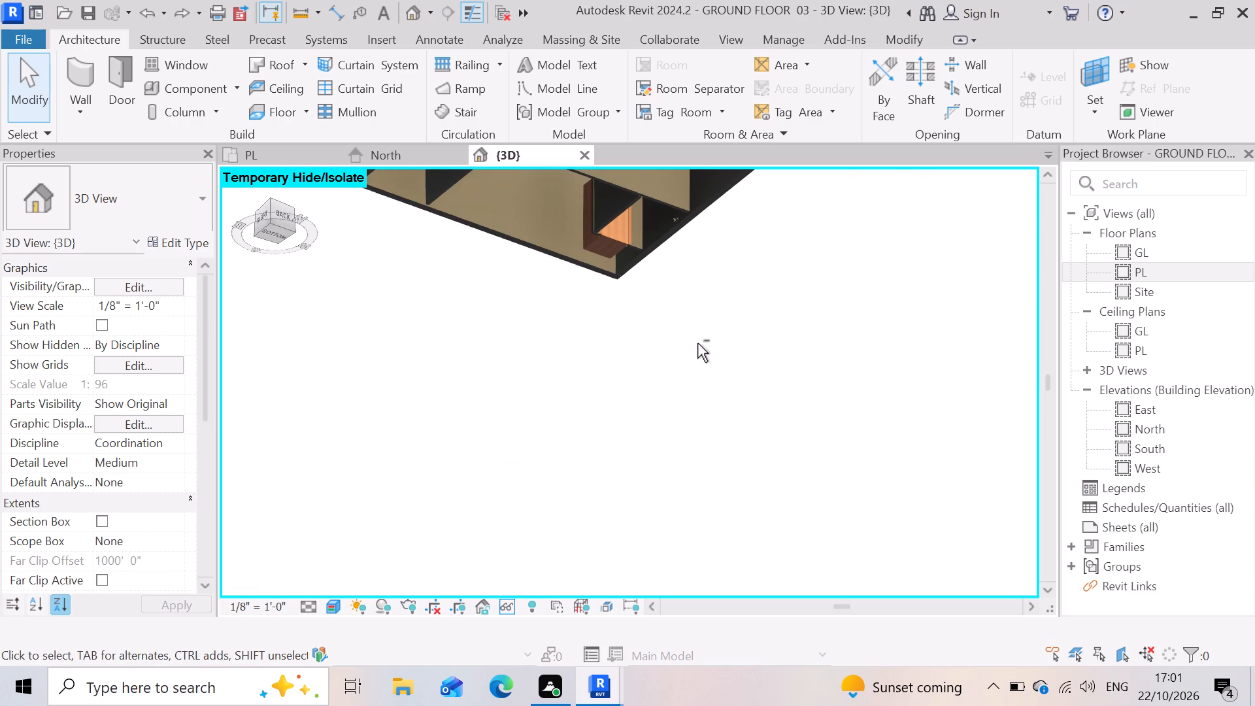
{"action": "scroll", "coordinate": [697, 343], "scroll_direction": "down", "scroll_amount": 3}
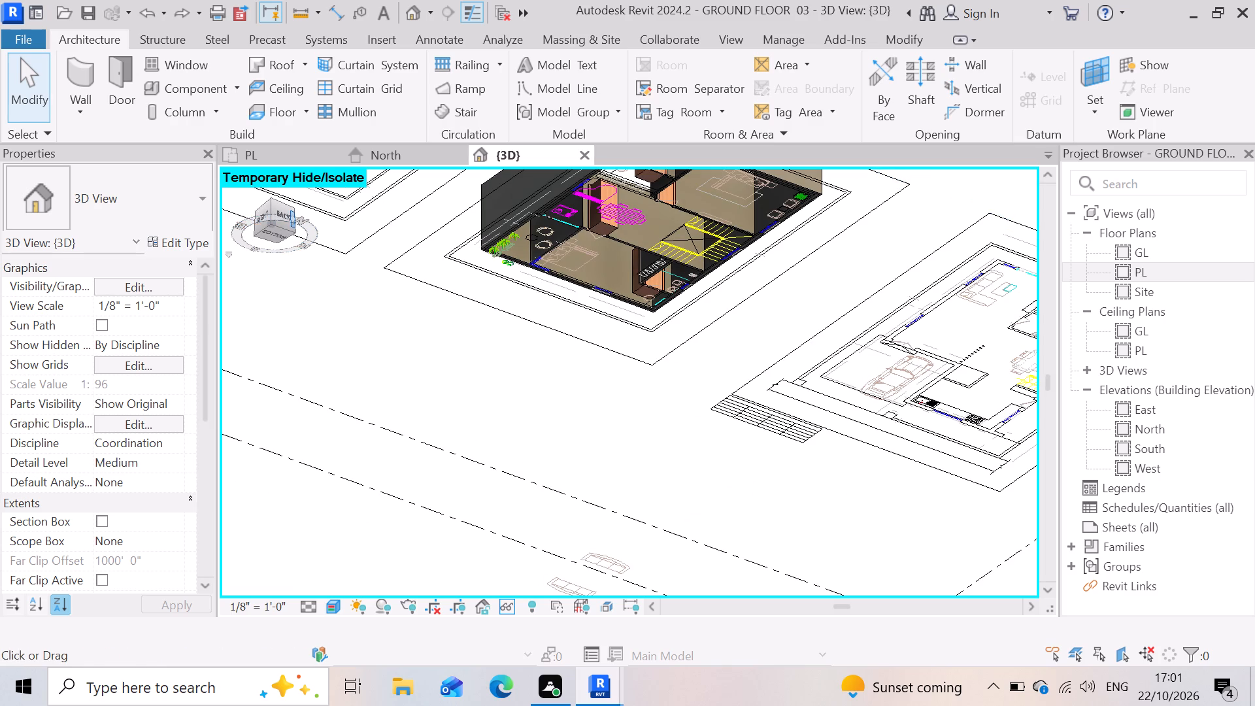
Look over the whole model in the 3D view from its standard left, top and front orientations.
{"action": "left_click", "coordinate": [292, 217]}
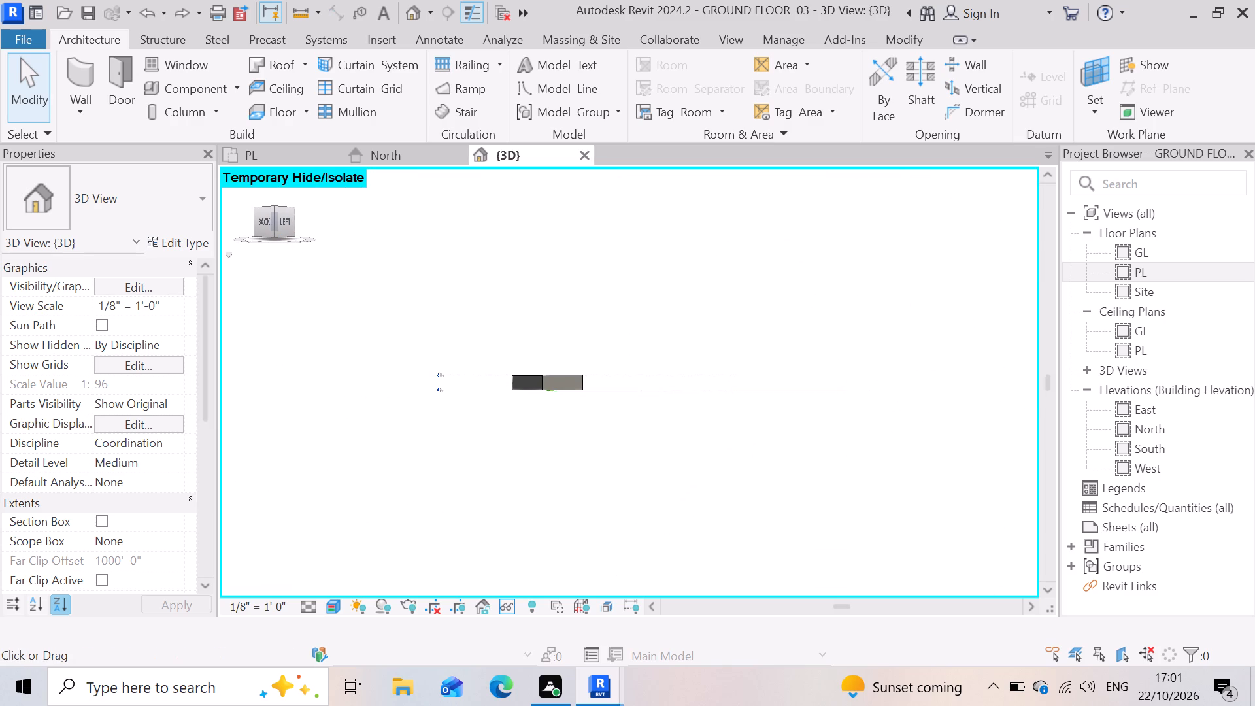
{"action": "left_click", "coordinate": [290, 226]}
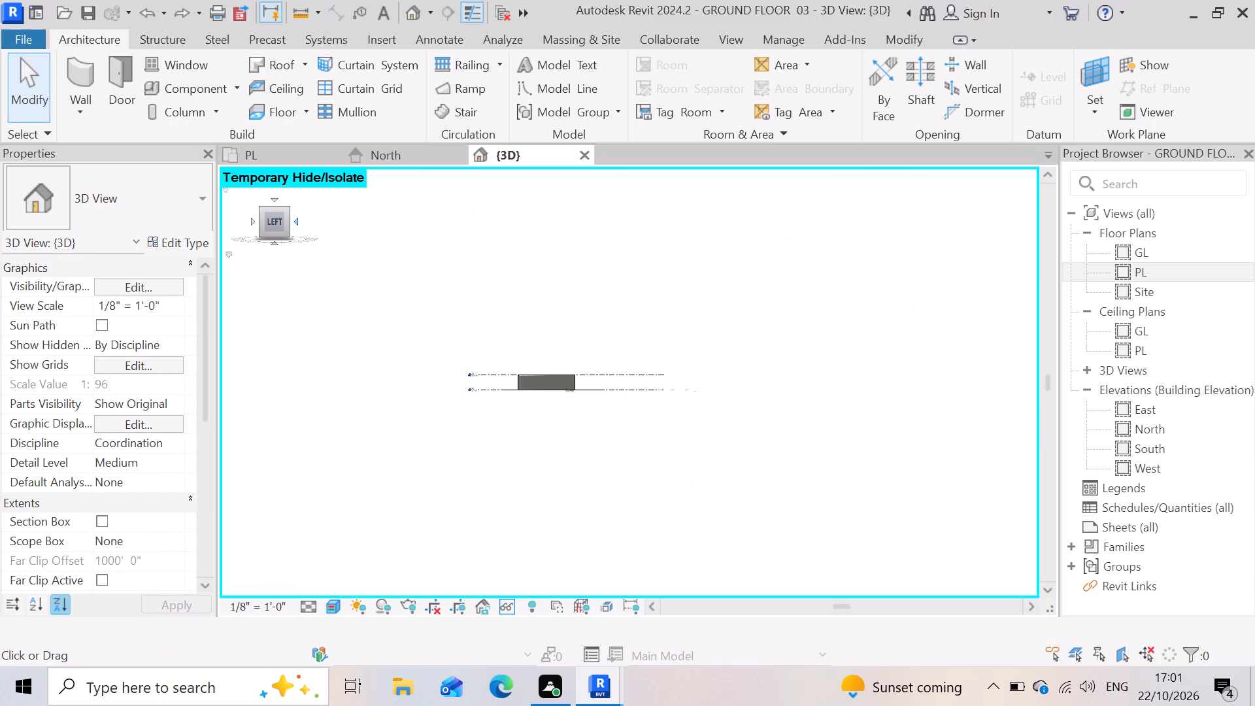
{"action": "left_click", "coordinate": [272, 196]}
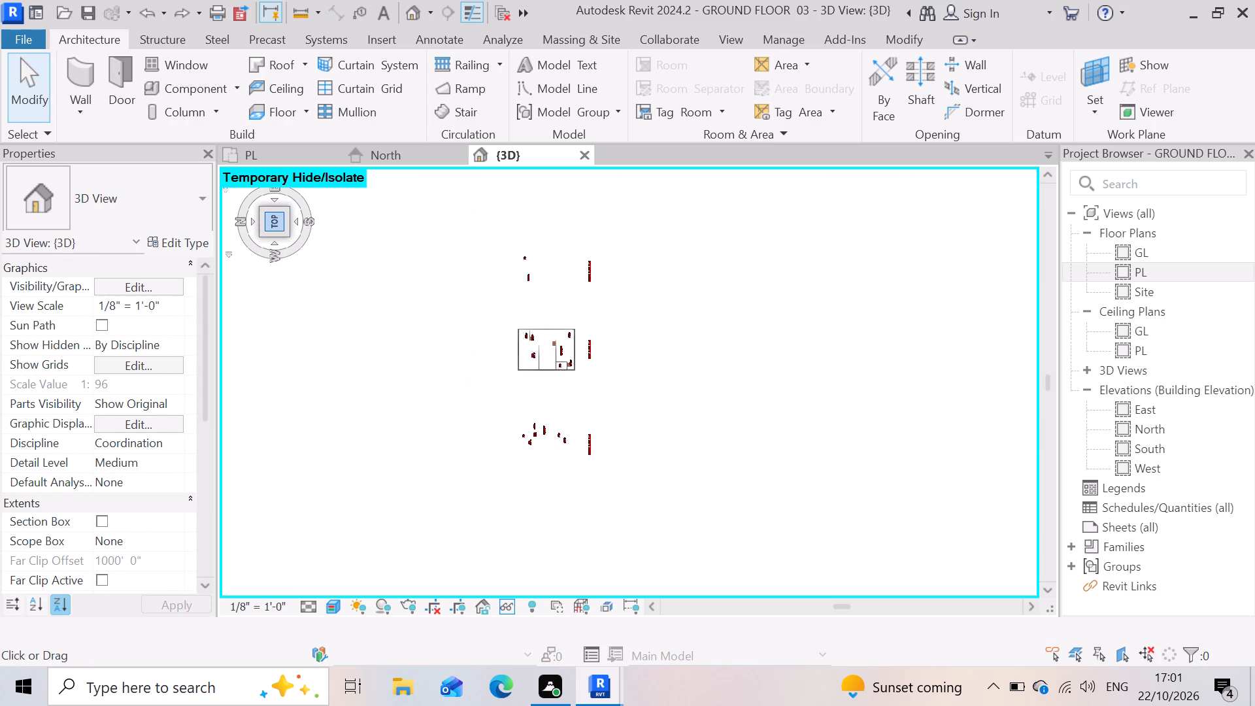
{"action": "left_click", "coordinate": [274, 221]}
{"action": "left_click", "coordinate": [274, 216]}
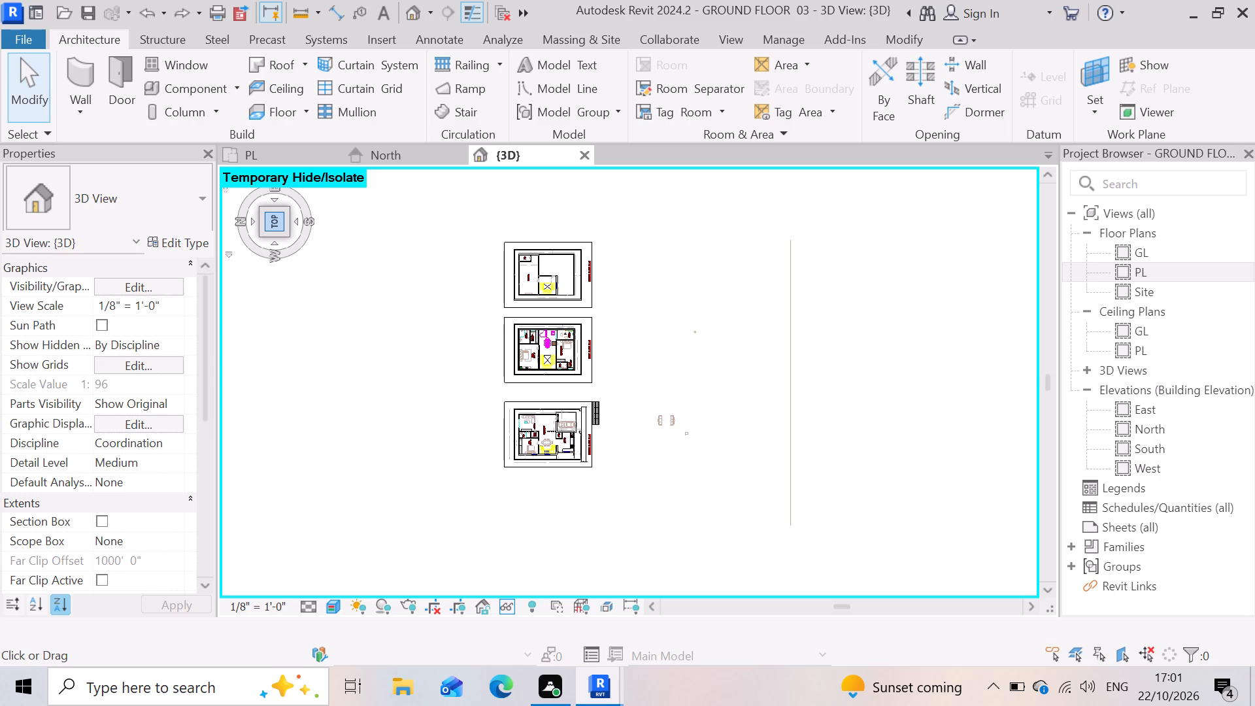
{"action": "left_click", "coordinate": [298, 218]}
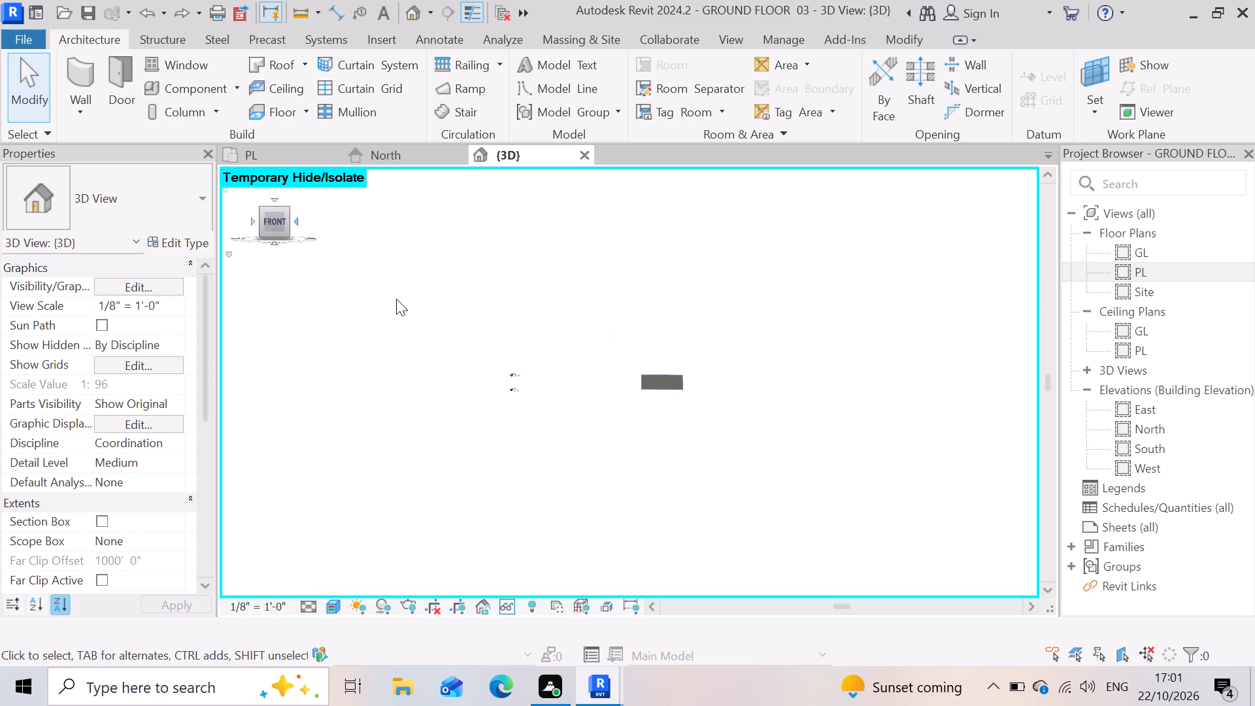
{"action": "scroll", "coordinate": [680, 383], "scroll_direction": "up", "scroll_amount": 3}
{"action": "scroll", "coordinate": [377, 352], "scroll_direction": "down", "scroll_amount": 1}
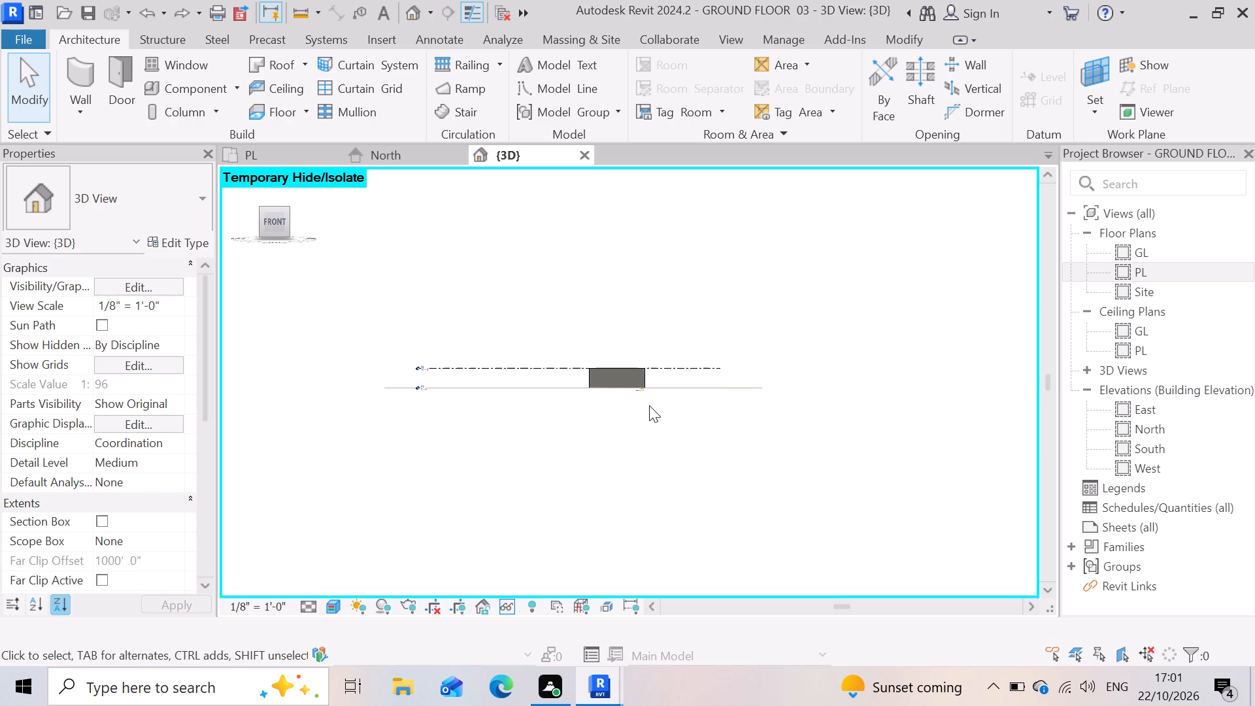
{"action": "middle_click", "coordinate": [697, 309], "text": "shift"}
{"action": "middle_click", "coordinate": [699, 466], "text": "shift"}
{"action": "scroll", "coordinate": [542, 407], "scroll_direction": "down", "scroll_amount": 1}
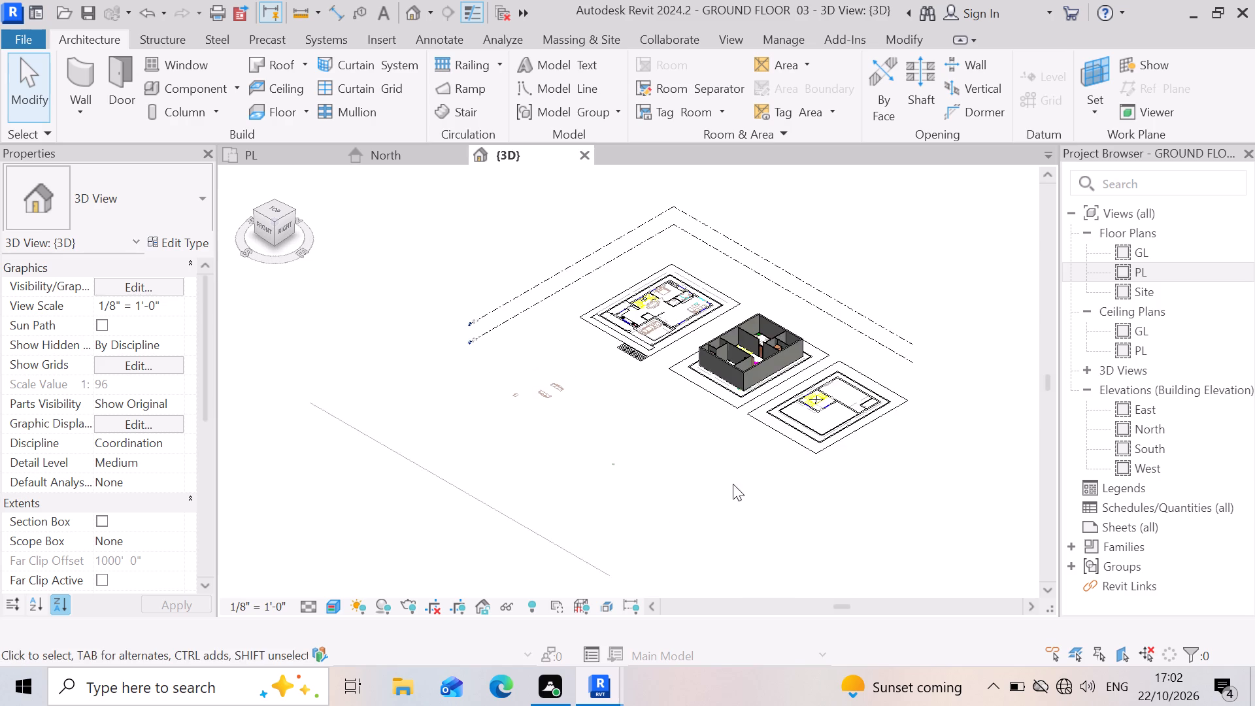
Inspect the doors and Generic - 4.5" partition walls up close in 3D from the model's front-right corner.
{"action": "scroll", "coordinate": [807, 333], "scroll_direction": "up", "scroll_amount": 6}
{"action": "scroll", "coordinate": [641, 455], "scroll_direction": "up", "scroll_amount": 3}
{"action": "scroll", "coordinate": [571, 416], "scroll_direction": "up", "scroll_amount": 3}
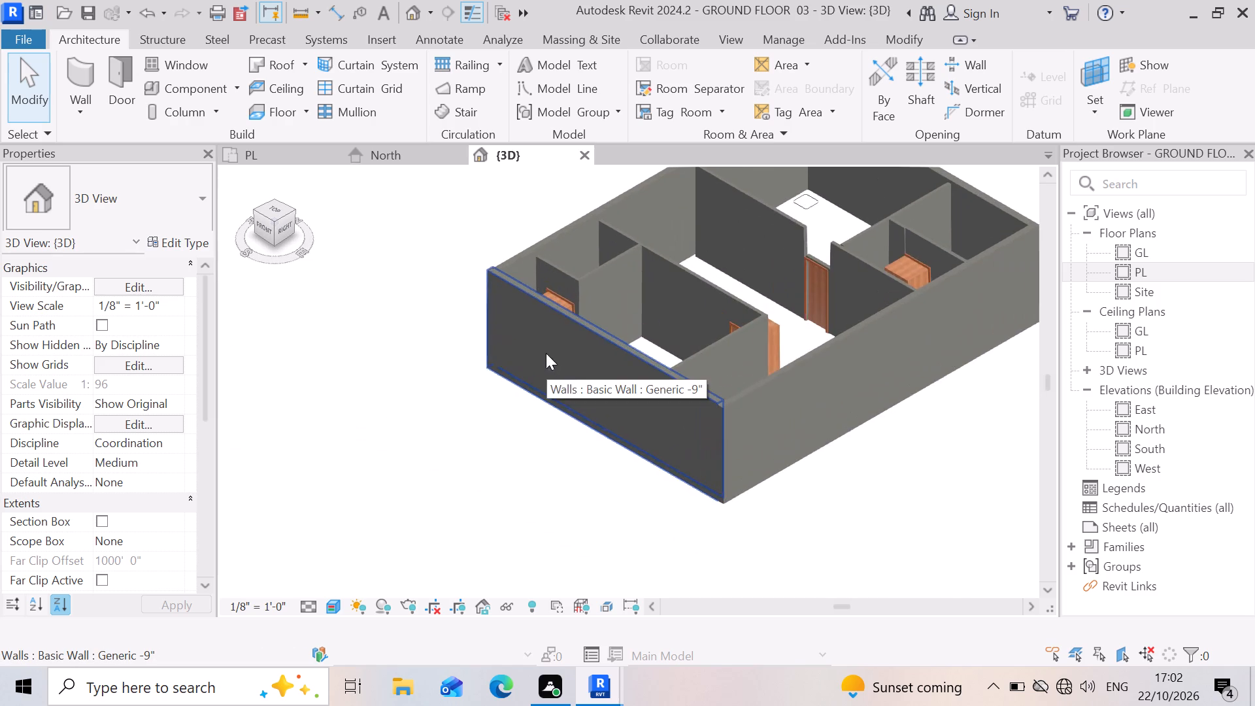
{"action": "scroll", "coordinate": [544, 344], "scroll_direction": "up", "scroll_amount": 3}
{"action": "scroll", "coordinate": [524, 290], "scroll_direction": "up", "scroll_amount": 3}
{"action": "scroll", "coordinate": [607, 290], "scroll_direction": "up", "scroll_amount": 3}
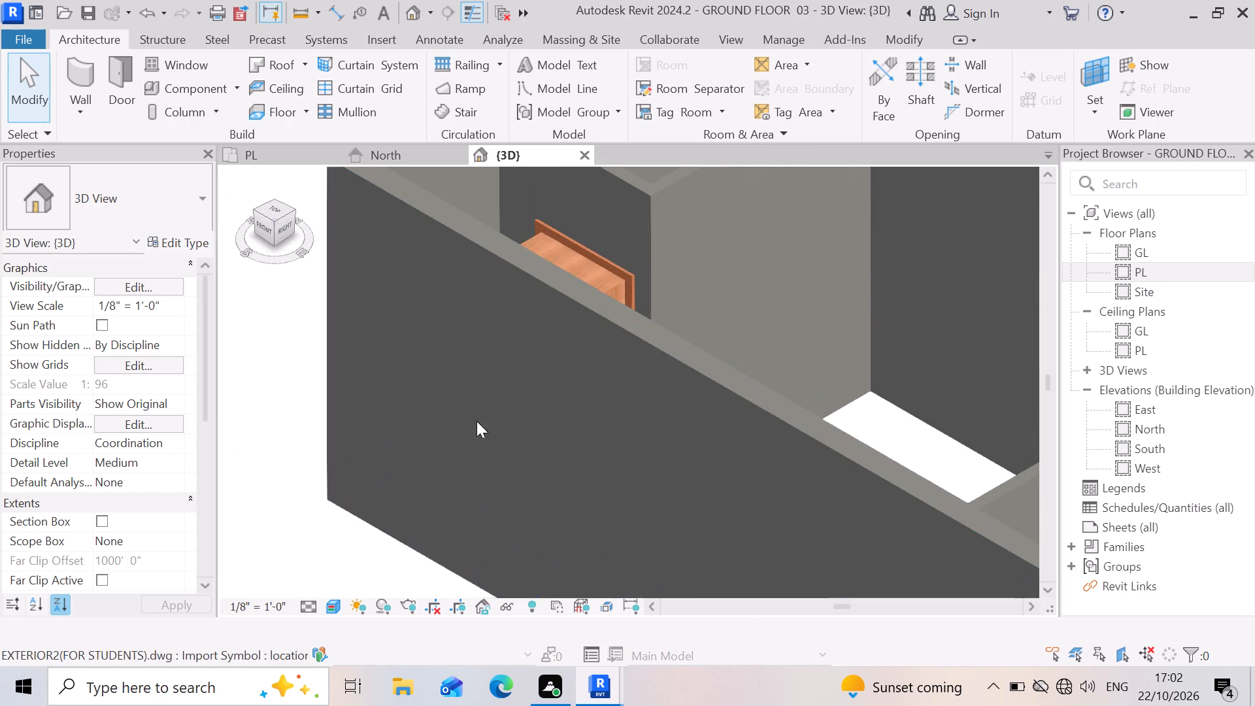
{"action": "scroll", "coordinate": [551, 403], "scroll_direction": "down", "scroll_amount": 7}
{"action": "scroll", "coordinate": [865, 402], "scroll_direction": "up", "scroll_amount": 3}
{"action": "scroll", "coordinate": [799, 416], "scroll_direction": "up", "scroll_amount": 2}
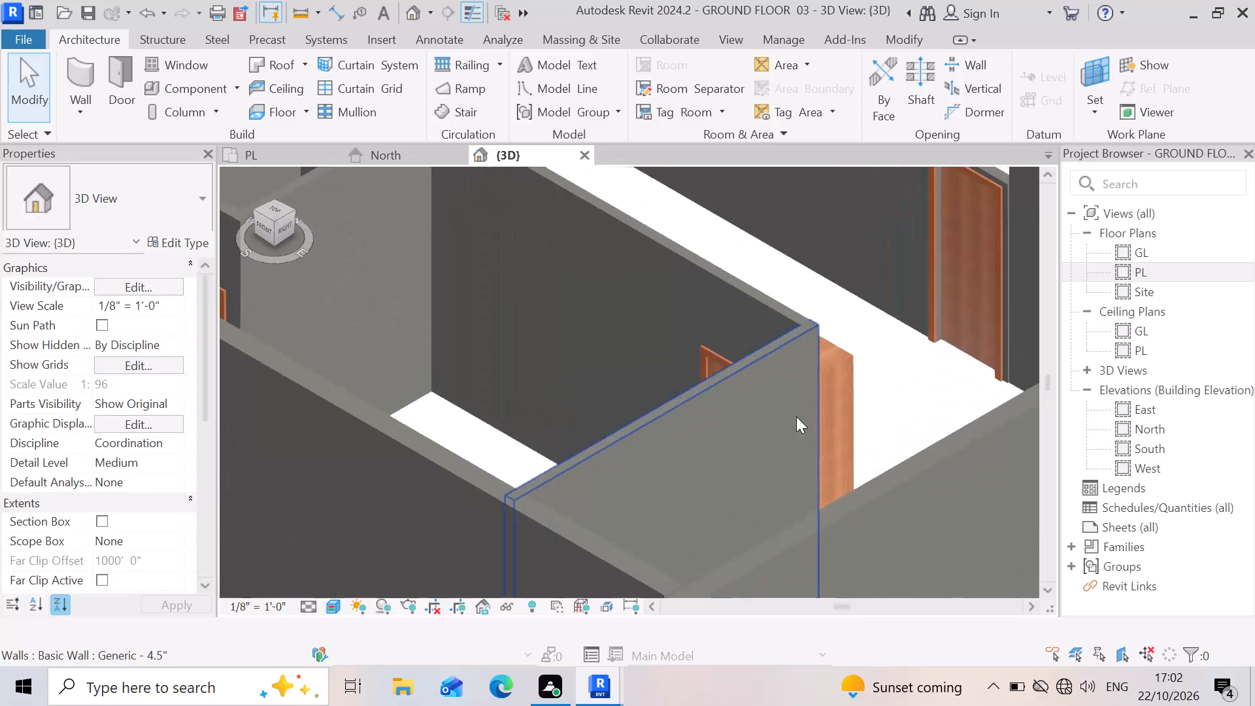
{"action": "scroll", "coordinate": [796, 416], "scroll_direction": "up", "scroll_amount": 4}
{"action": "scroll", "coordinate": [708, 393], "scroll_direction": "up", "scroll_amount": 3}
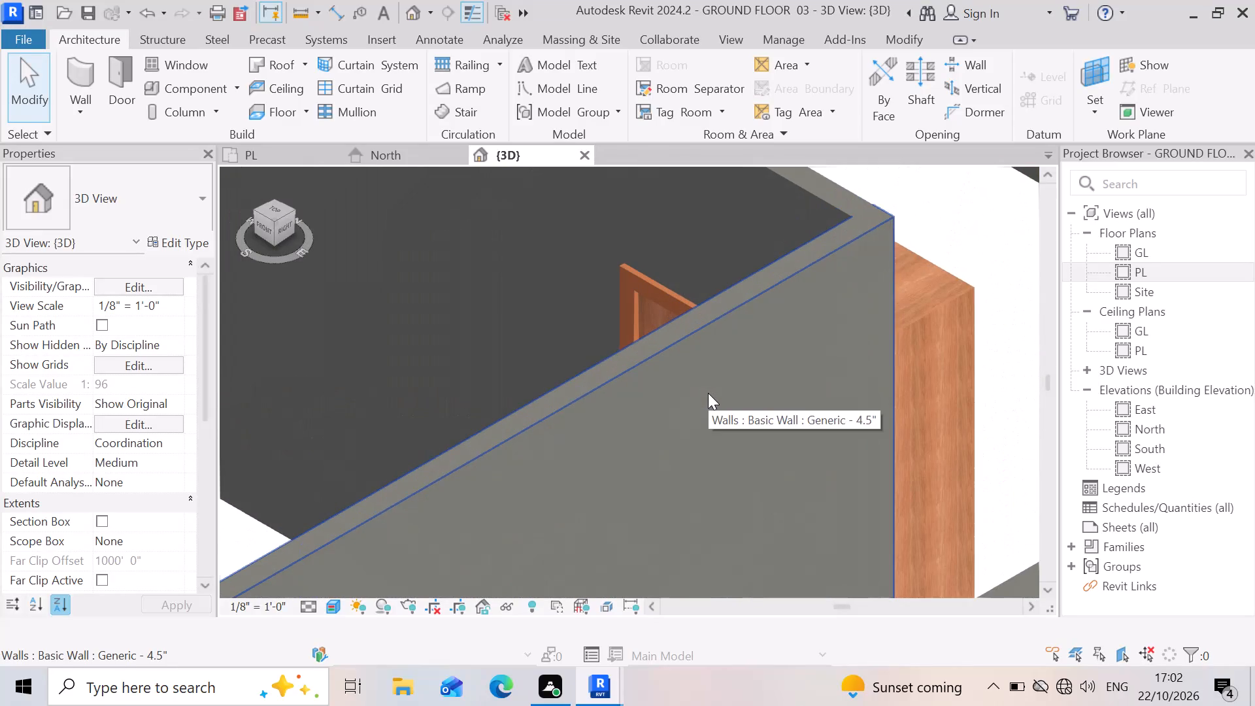
{"action": "scroll", "coordinate": [708, 393], "scroll_direction": "down", "scroll_amount": 7}
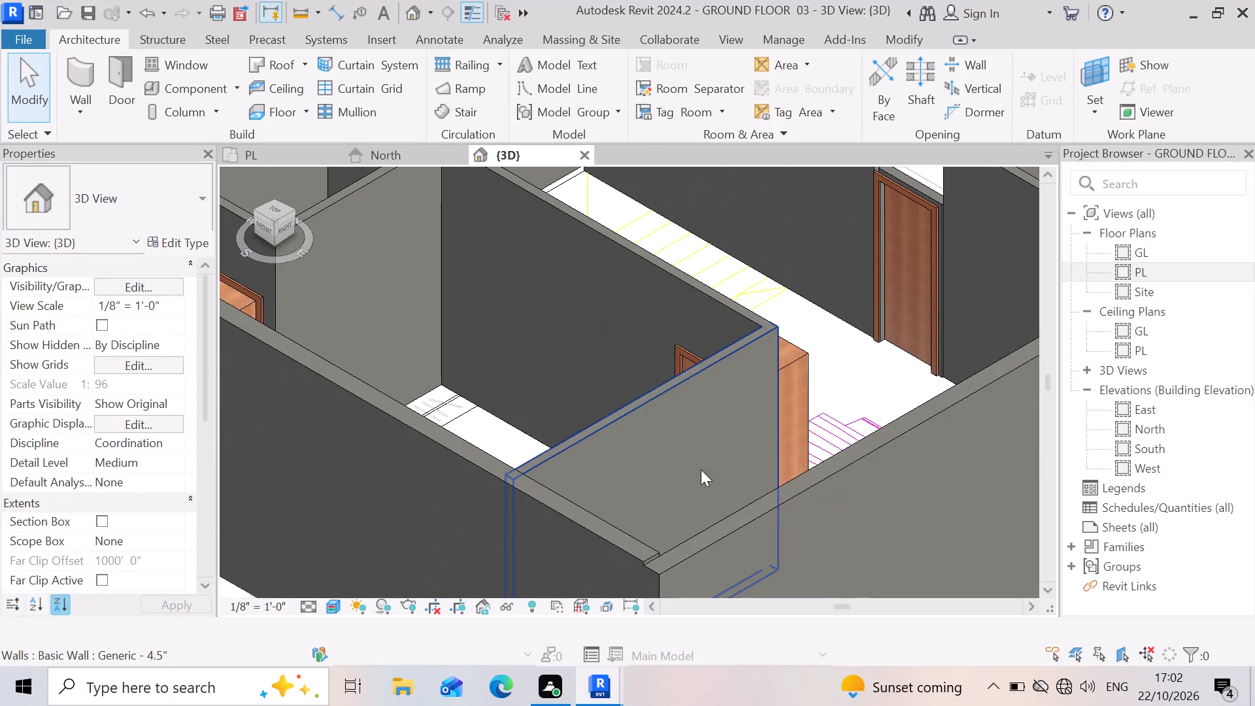
Examine how the doors sit in their partition walls in 3D, viewing the rooms over the front exterior wall.
{"action": "middle_click_drag", "start_coordinate": [745, 520], "coordinate": [792, 504], "text": "shift"}
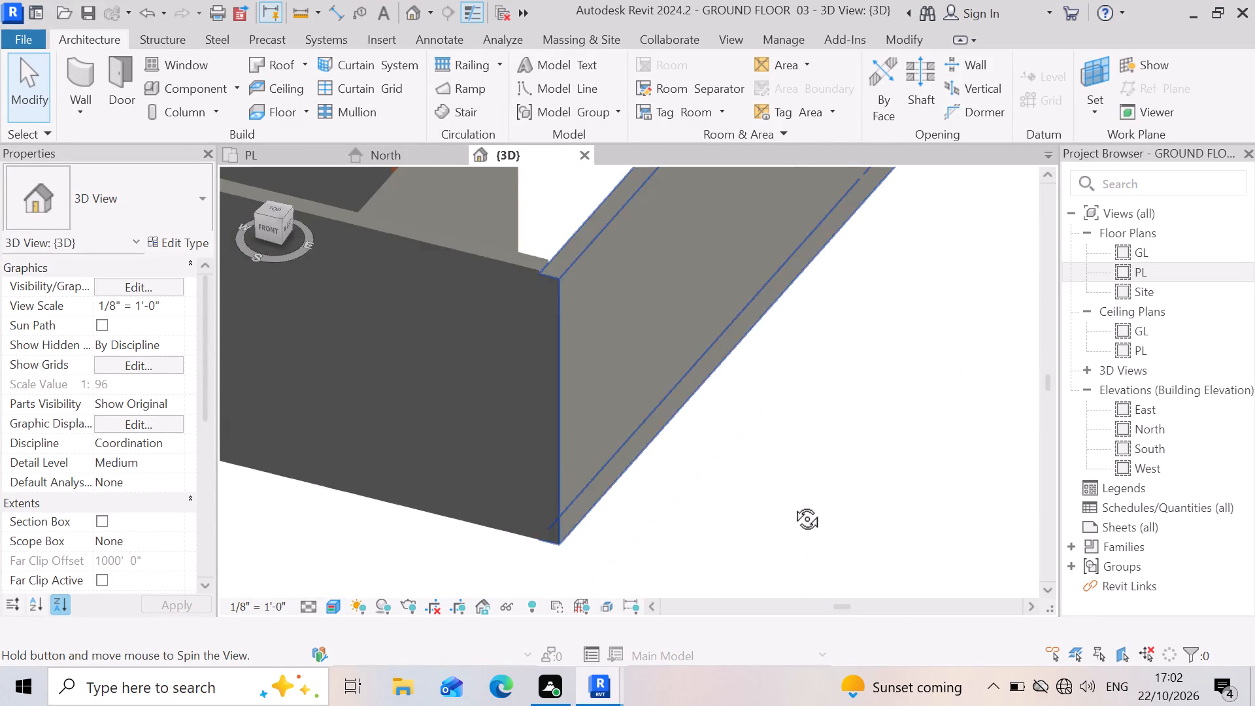
{"action": "middle_click_drag", "start_coordinate": [792, 504], "coordinate": [819, 479], "text": "shift"}
{"action": "scroll", "coordinate": [805, 488], "scroll_direction": "down", "scroll_amount": 6}
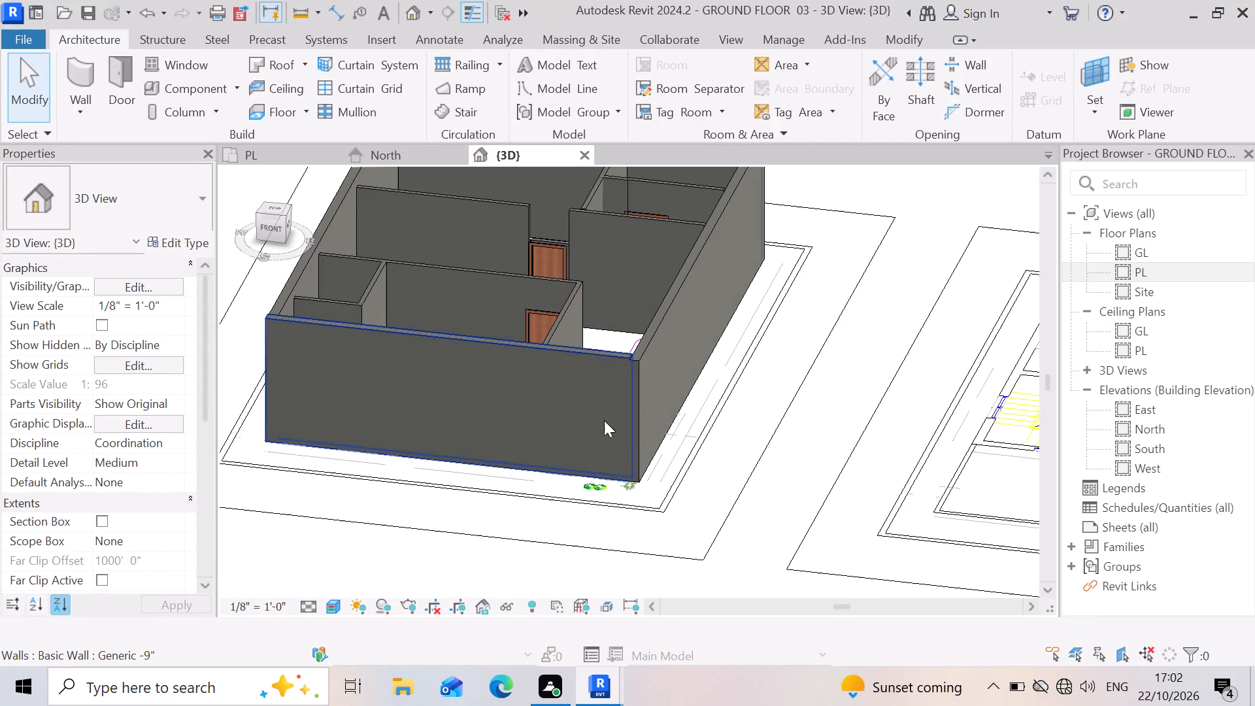
{"action": "middle_click_drag", "start_coordinate": [690, 487], "coordinate": [780, 451], "text": "shift"}
{"action": "scroll", "coordinate": [780, 451], "scroll_direction": "up", "scroll_amount": 1, "text": "shift"}
{"action": "scroll", "coordinate": [780, 452], "scroll_direction": "down", "scroll_amount": 2}
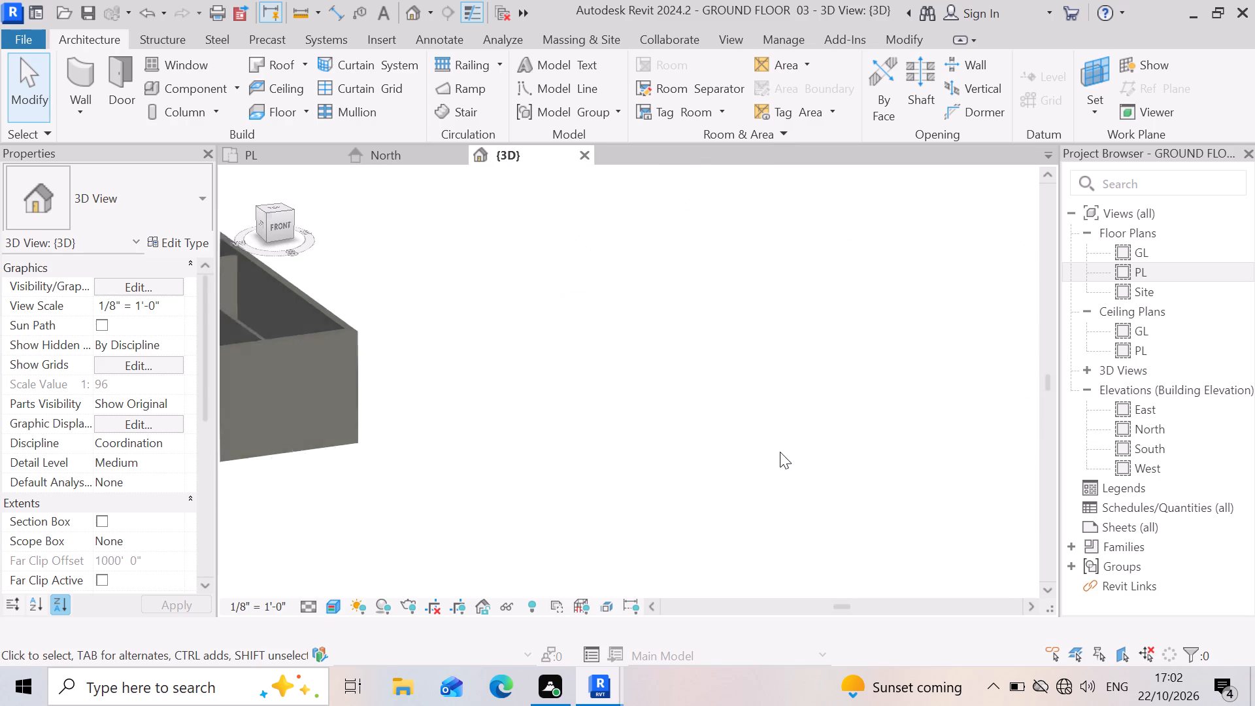
{"action": "scroll", "coordinate": [780, 452], "scroll_direction": "down", "scroll_amount": 4}
{"action": "scroll", "coordinate": [543, 437], "scroll_direction": "up", "scroll_amount": 3}
{"action": "scroll", "coordinate": [377, 371], "scroll_direction": "up", "scroll_amount": 7}
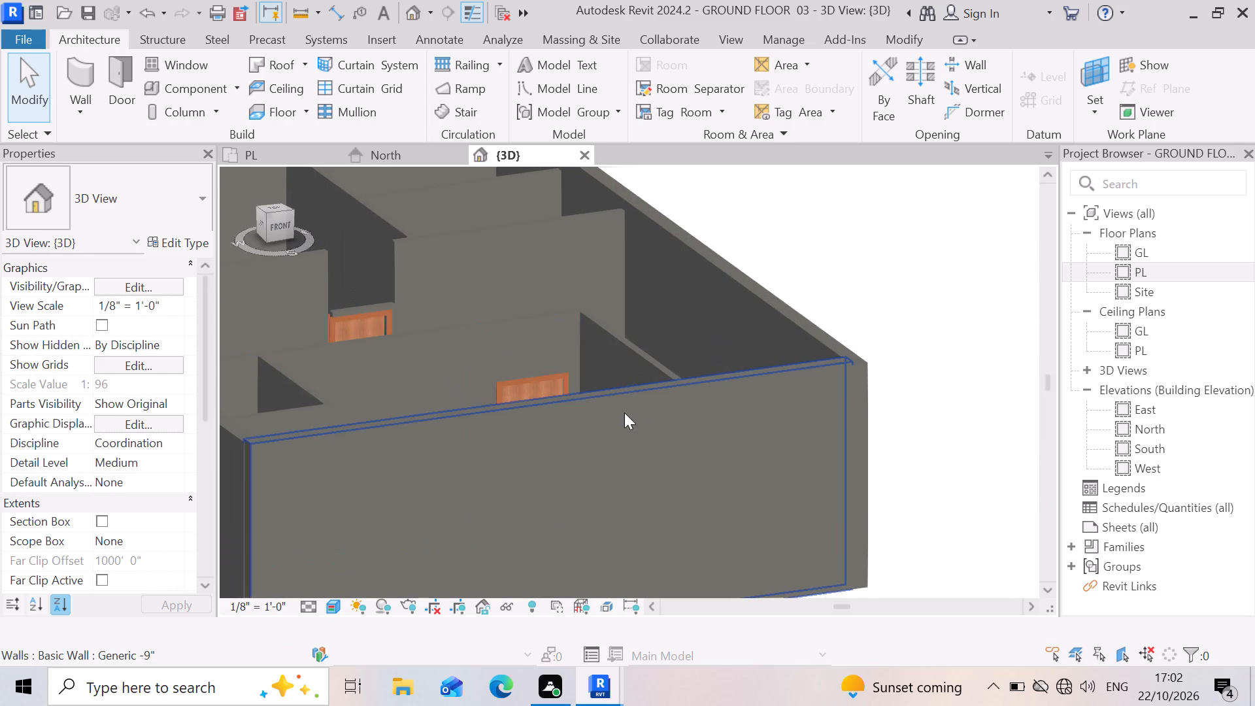
{"action": "middle_click", "coordinate": [719, 443], "text": "shift"}
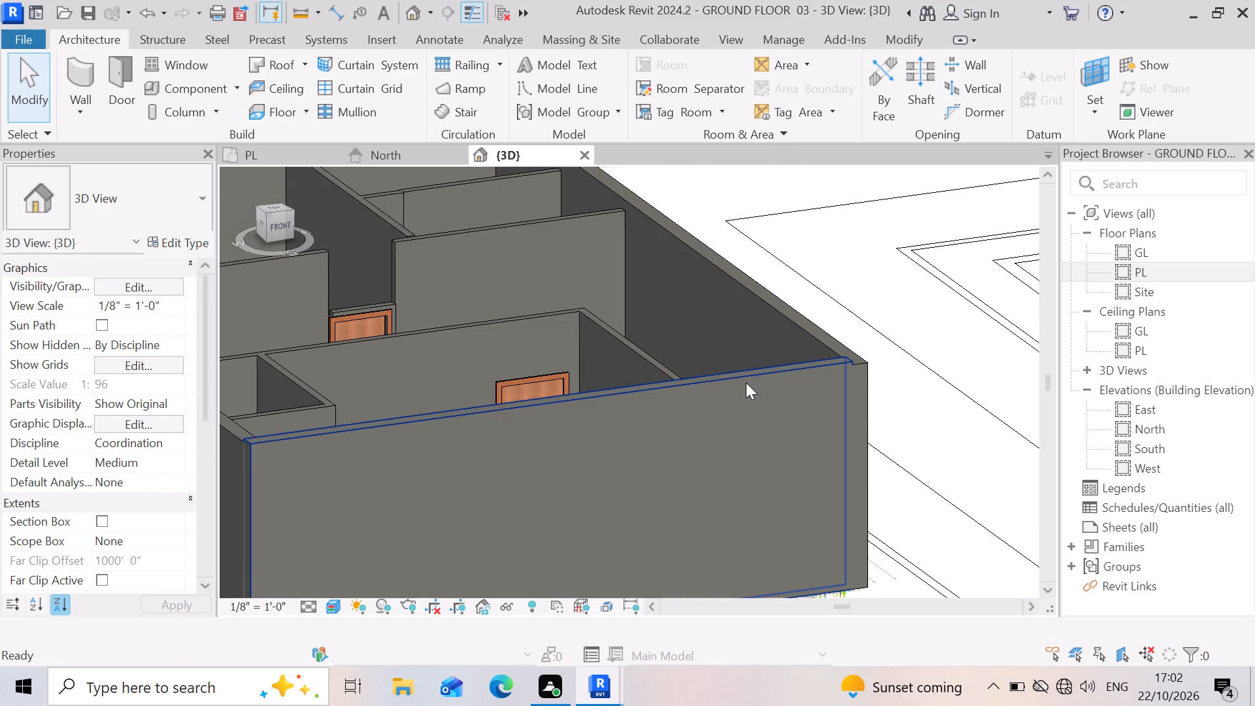
{"action": "scroll", "coordinate": [646, 305], "scroll_direction": "down", "scroll_amount": 4}
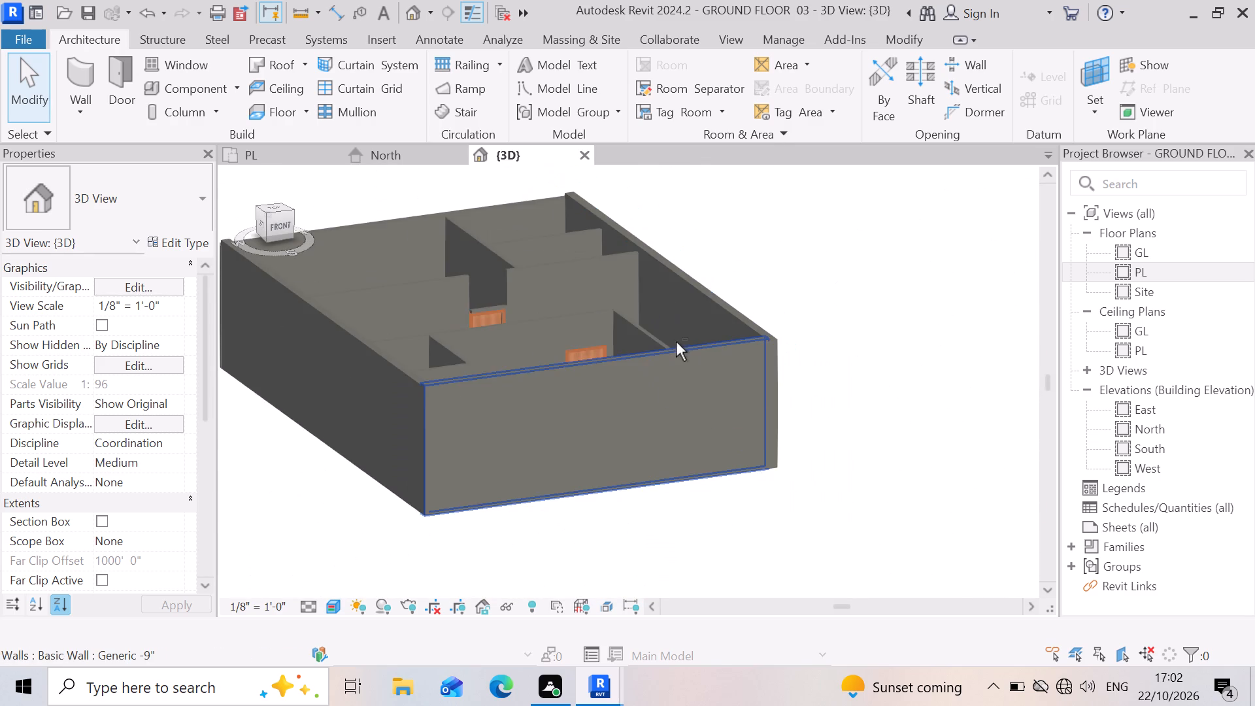
{"action": "middle_click_drag", "start_coordinate": [651, 418], "coordinate": [641, 463], "text": "shift"}
{"action": "middle_click", "coordinate": [641, 463]}
{"action": "middle_click_drag", "start_coordinate": [736, 333], "coordinate": [728, 371], "text": "shift"}
{"action": "middle_click_drag", "start_coordinate": [686, 442], "coordinate": [675, 458], "text": "shift"}
{"action": "middle_click", "coordinate": [675, 458], "text": "shift"}
{"action": "scroll", "coordinate": [650, 362], "scroll_direction": "down", "scroll_amount": 1}
{"action": "scroll", "coordinate": [709, 287], "scroll_direction": "up", "scroll_amount": 3}
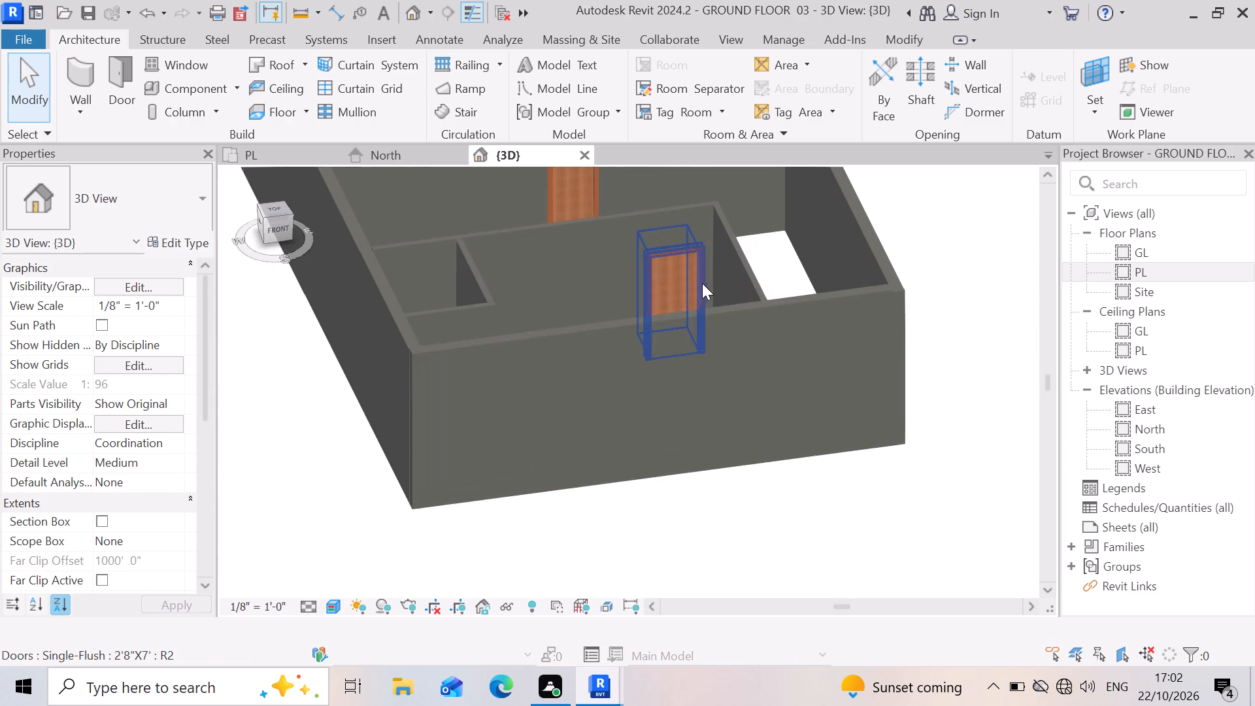
{"action": "scroll", "coordinate": [699, 280], "scroll_direction": "up", "scroll_amount": 3}
{"action": "scroll", "coordinate": [646, 364], "scroll_direction": "up", "scroll_amount": 3}
{"action": "scroll", "coordinate": [674, 401], "scroll_direction": "down", "scroll_amount": 3}
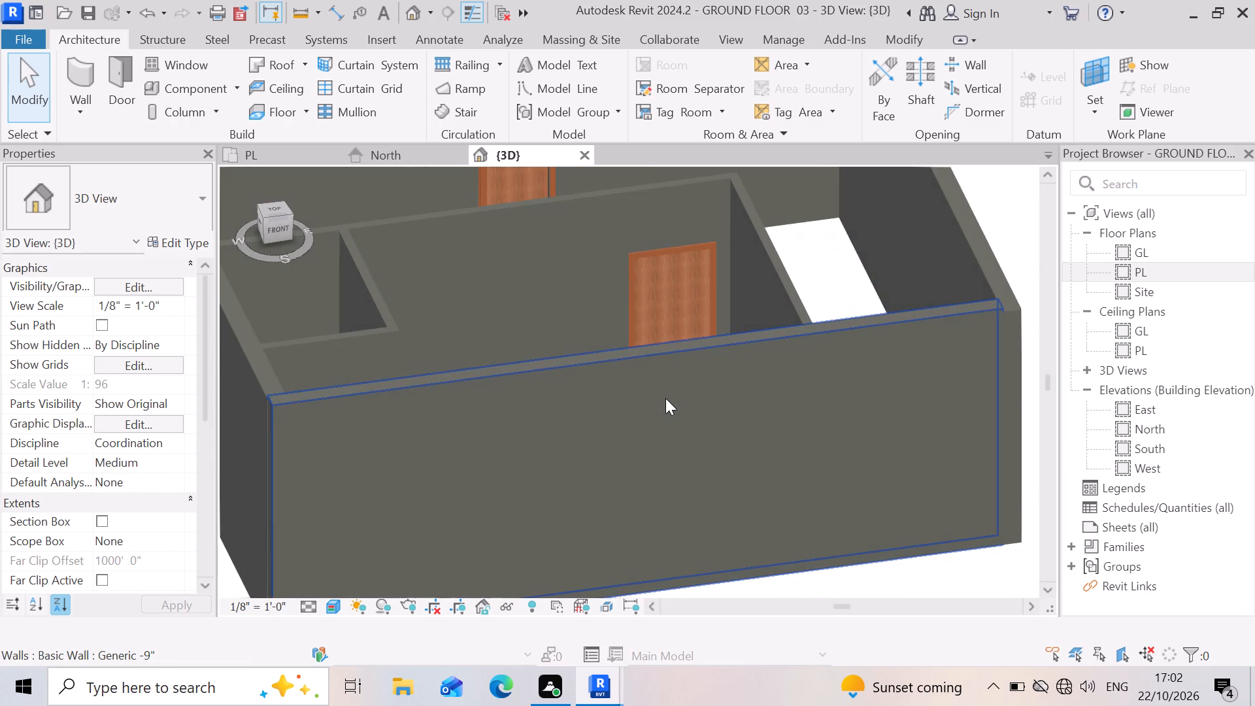
{"action": "scroll", "coordinate": [665, 398], "scroll_direction": "down", "scroll_amount": 7}
{"action": "scroll", "coordinate": [641, 254], "scroll_direction": "up", "scroll_amount": 6}
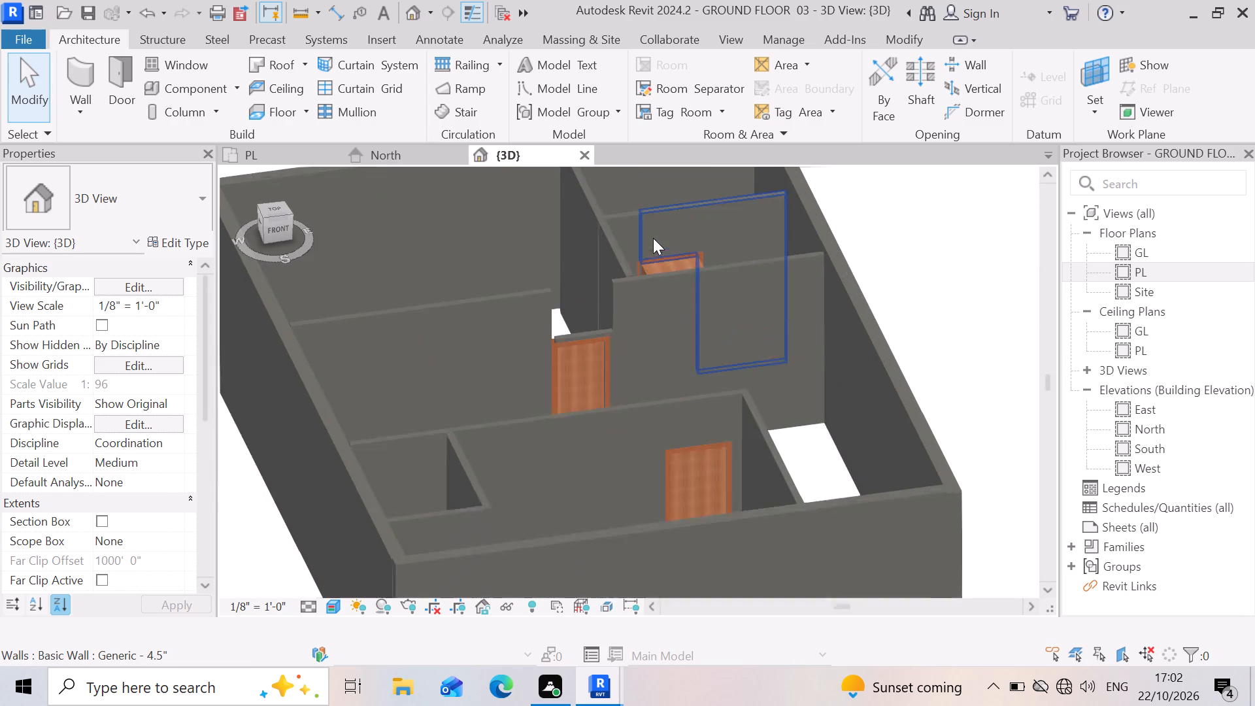
Examine the 2'8"X7' Single-Flush door and the Generic - 4.5" partition wall in front of it in 3D.
{"action": "scroll", "coordinate": [653, 238], "scroll_direction": "up", "scroll_amount": 7}
{"action": "scroll", "coordinate": [694, 318], "scroll_direction": "up", "scroll_amount": 5}
{"action": "scroll", "coordinate": [638, 329], "scroll_direction": "up", "scroll_amount": 3}
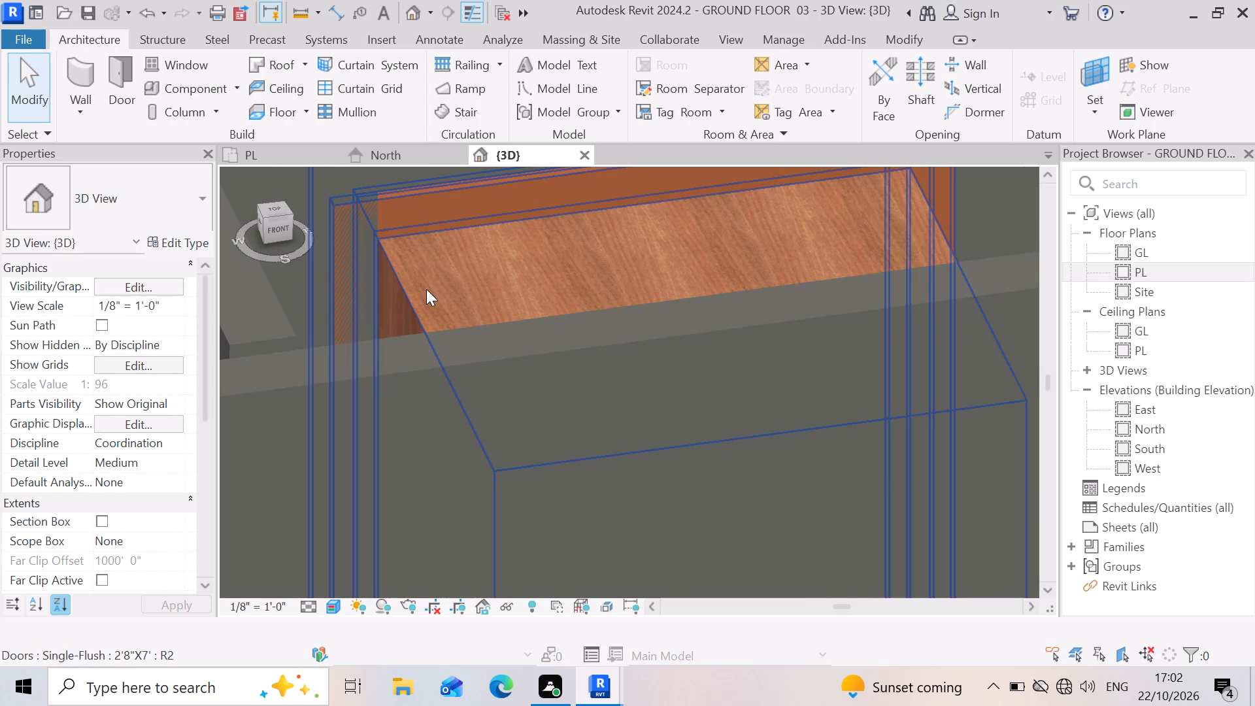
{"action": "left_click", "coordinate": [488, 260]}
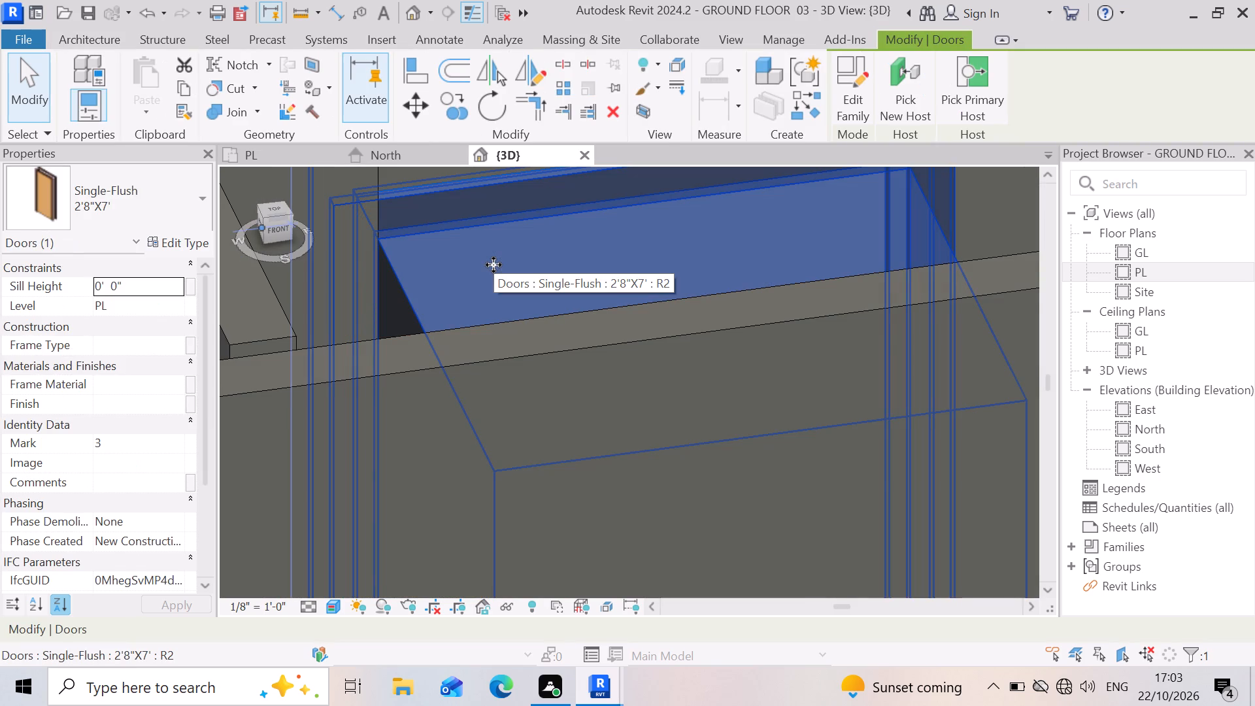
{"action": "scroll", "coordinate": [544, 331], "scroll_direction": "down", "scroll_amount": 14}
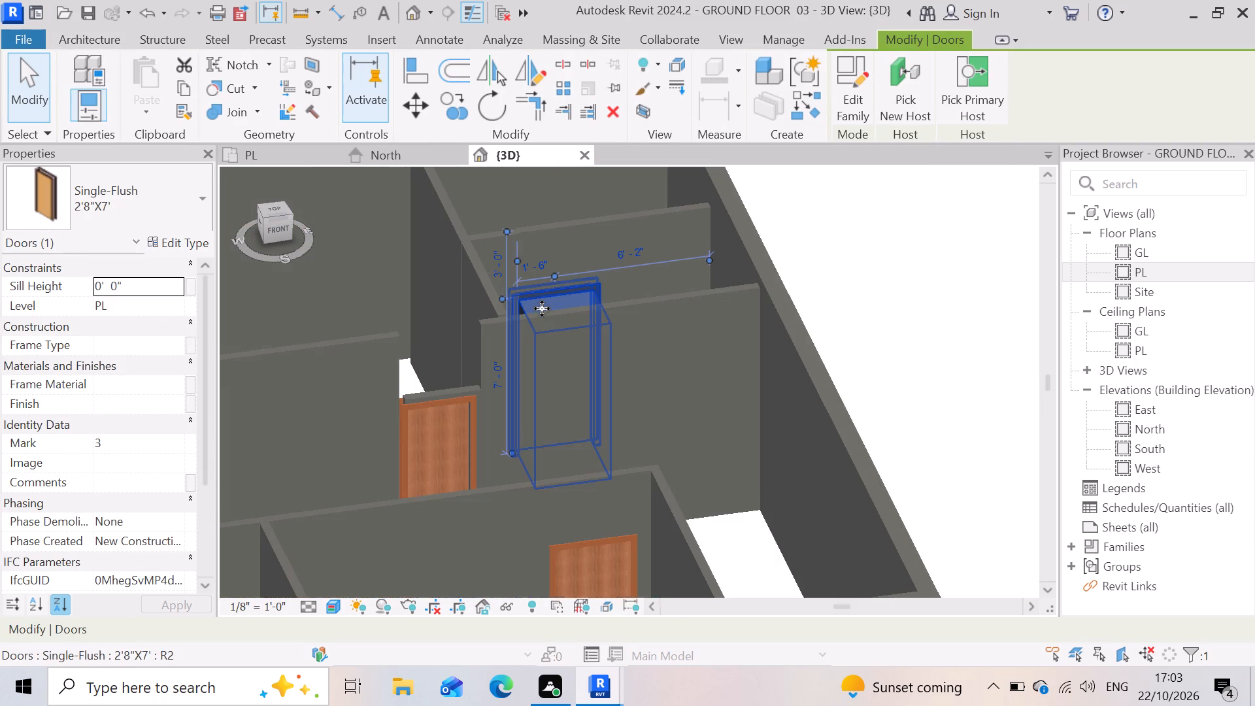
{"action": "left_click", "coordinate": [713, 409]}
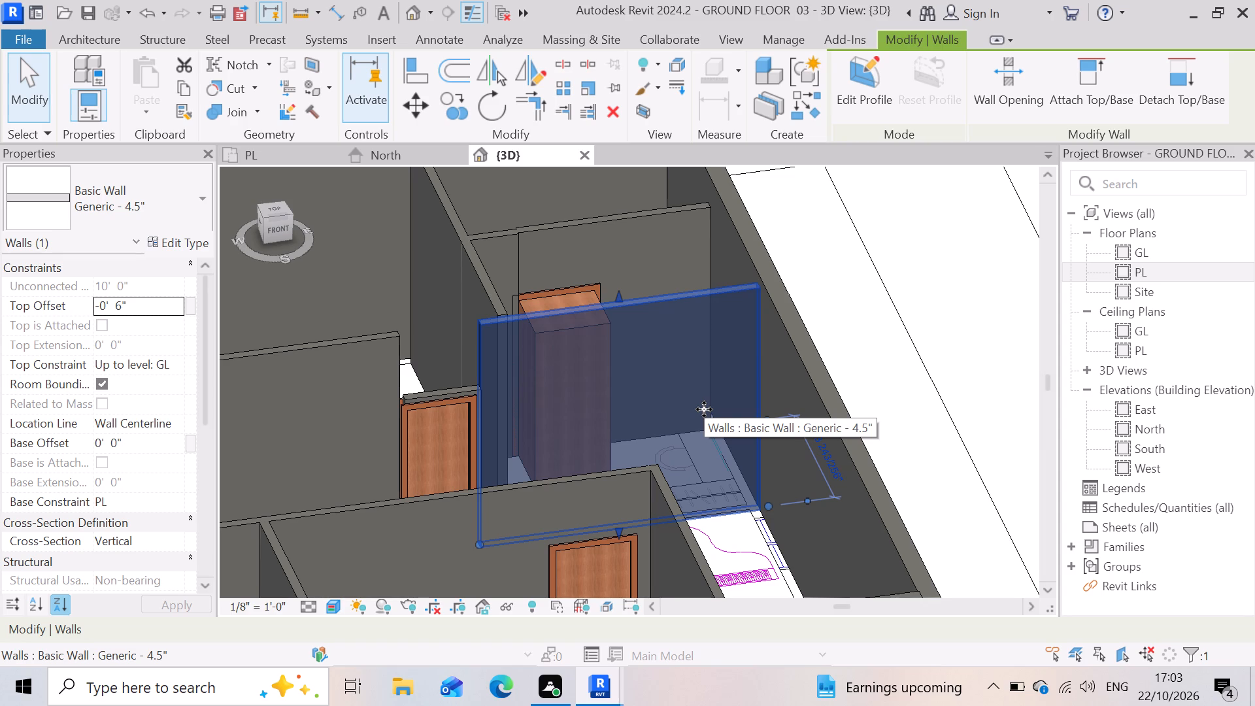
{"action": "scroll", "coordinate": [463, 332], "scroll_direction": "down", "scroll_amount": 4}
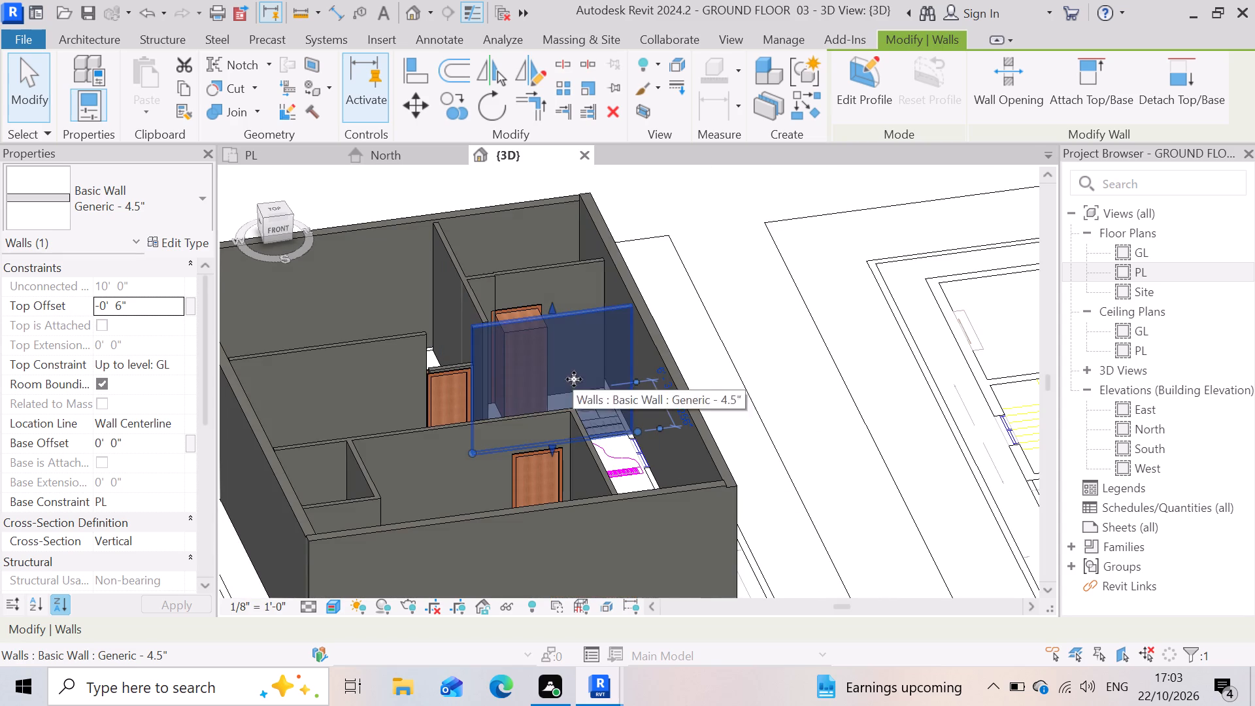
{"action": "middle_click_drag", "start_coordinate": [782, 373], "coordinate": [775, 388], "text": "shift"}
{"action": "middle_click_drag", "start_coordinate": [739, 432], "coordinate": [731, 440], "text": "shift"}
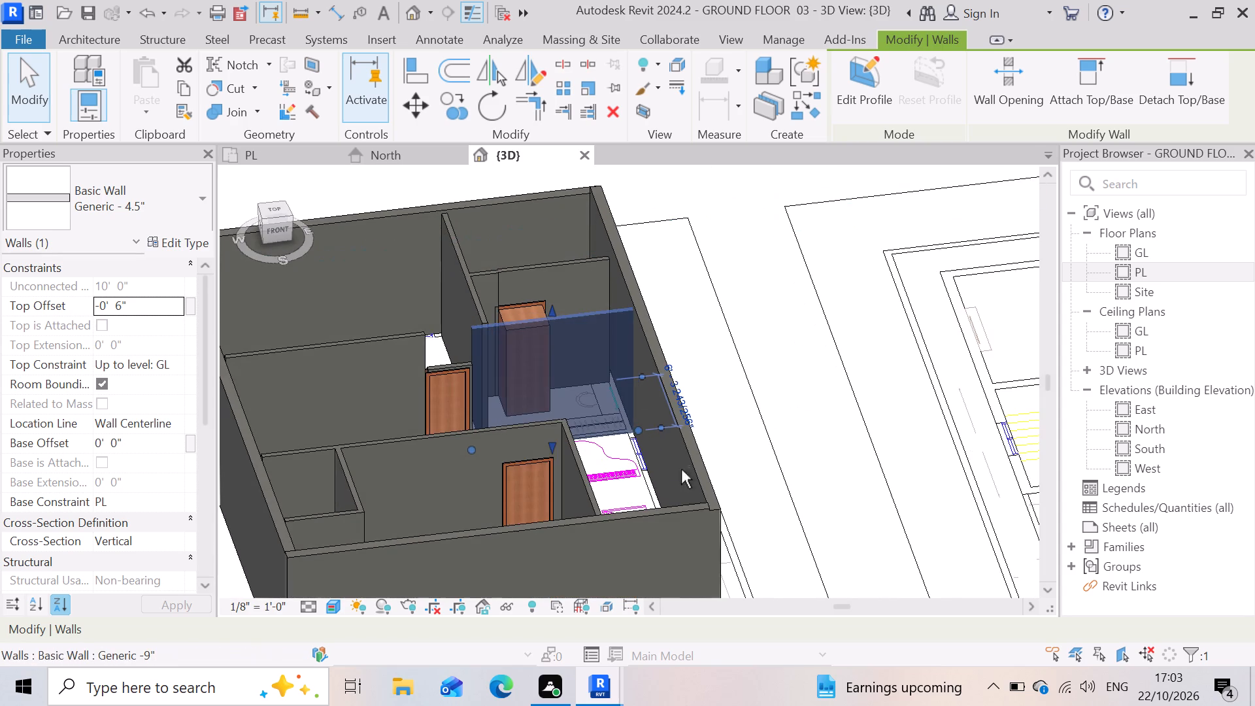
Inspect the doors and partition walls in 3D from the back of the model.
{"action": "middle_click_drag", "start_coordinate": [782, 367], "coordinate": [629, 499], "text": "shift"}
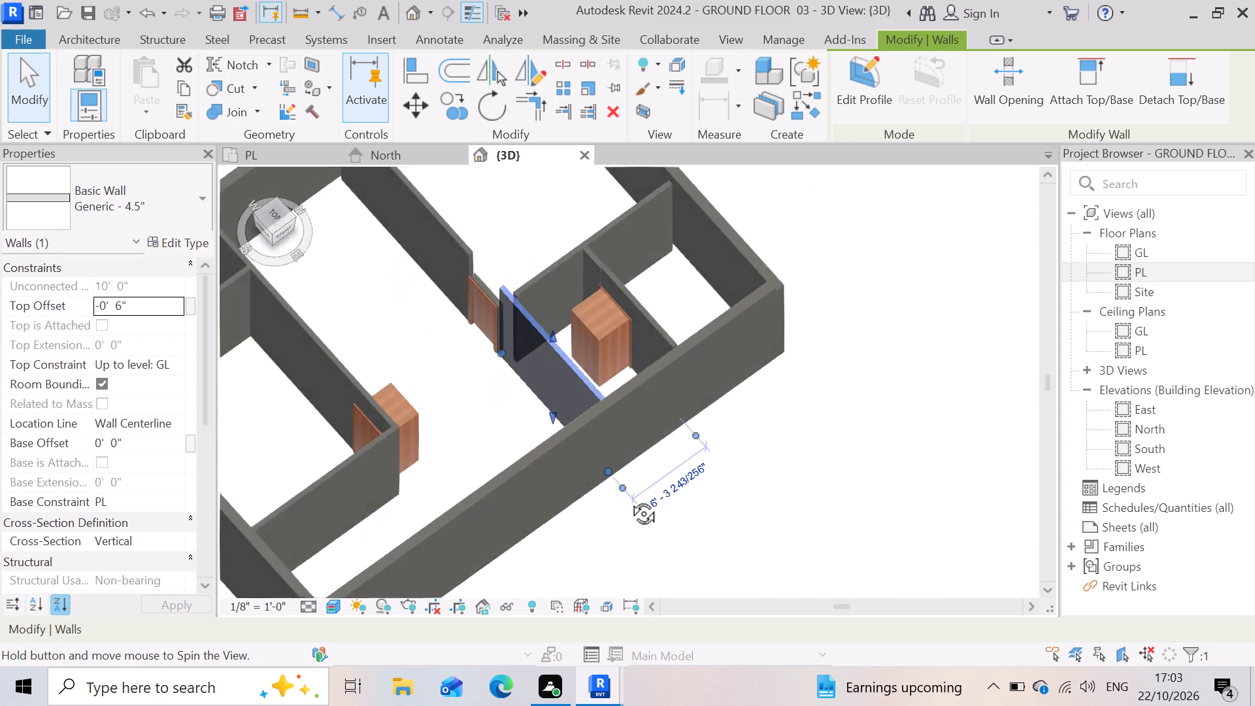
{"action": "middle_click_drag", "start_coordinate": [629, 499], "coordinate": [396, 454], "text": "shift"}
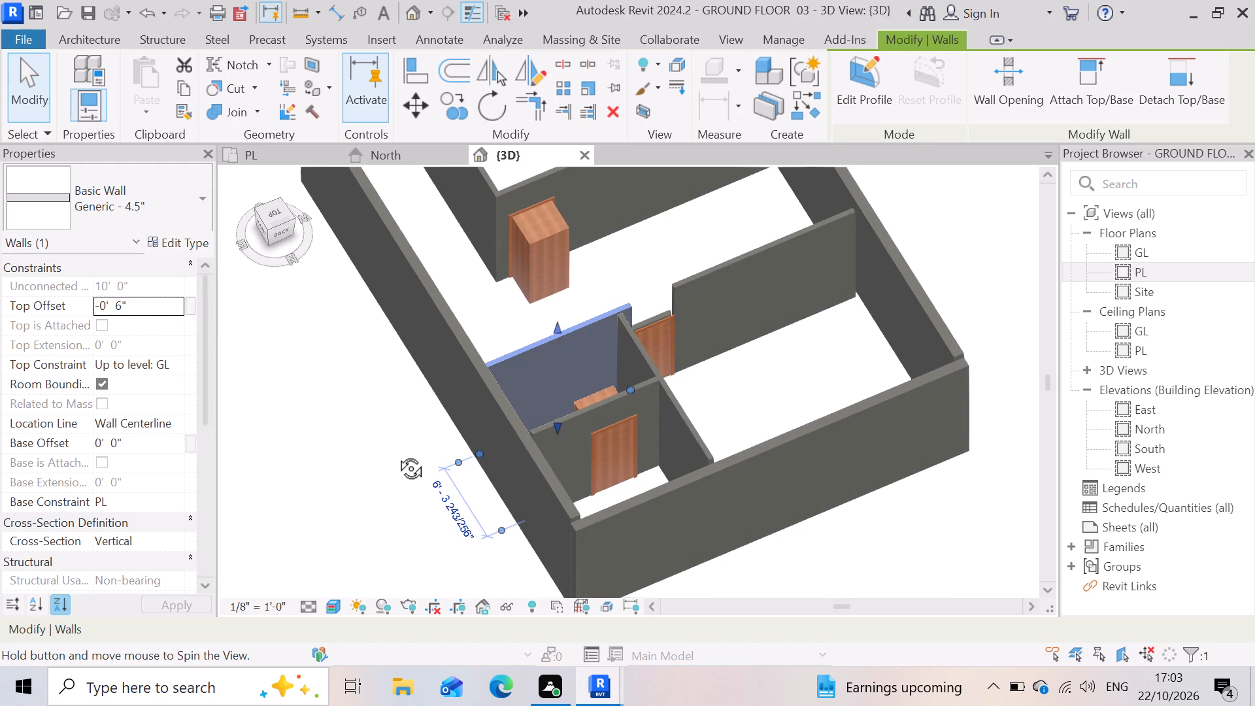
{"action": "middle_click_drag", "start_coordinate": [396, 454], "coordinate": [310, 451], "text": "shift"}
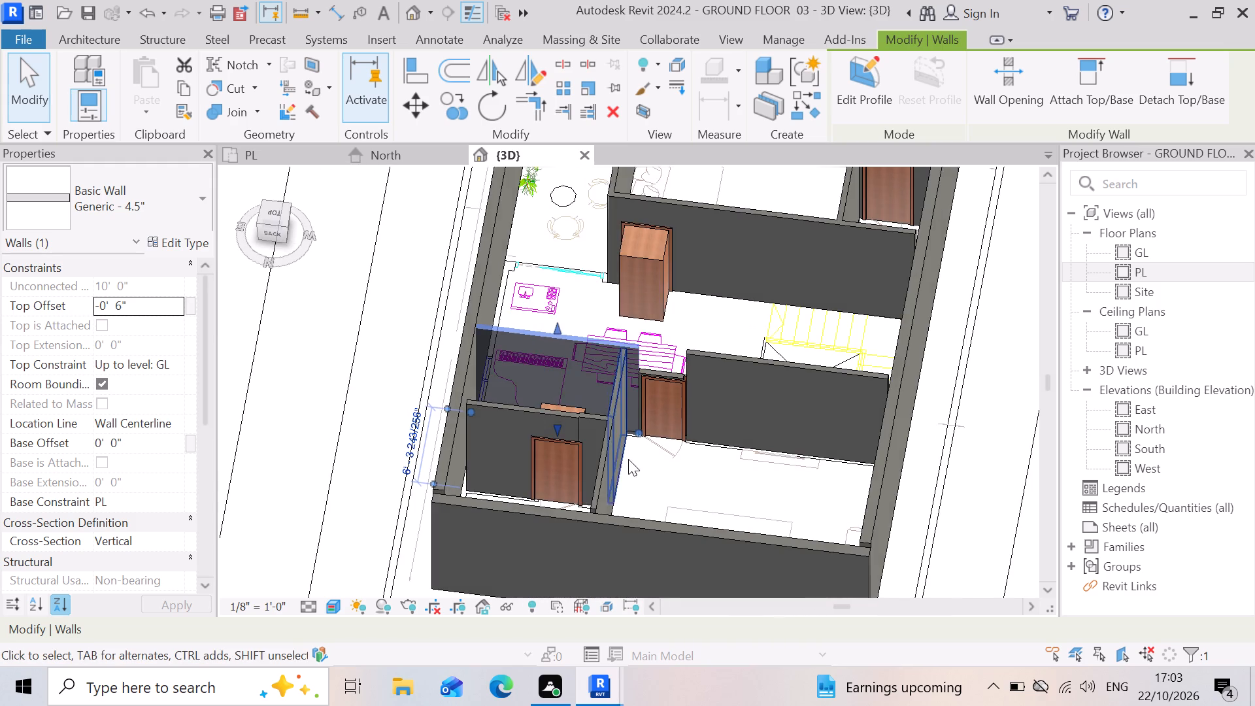
{"action": "scroll", "coordinate": [626, 461], "scroll_direction": "up", "scroll_amount": 2}
{"action": "scroll", "coordinate": [486, 416], "scroll_direction": "up", "scroll_amount": 3}
{"action": "scroll", "coordinate": [462, 378], "scroll_direction": "down", "scroll_amount": 6}
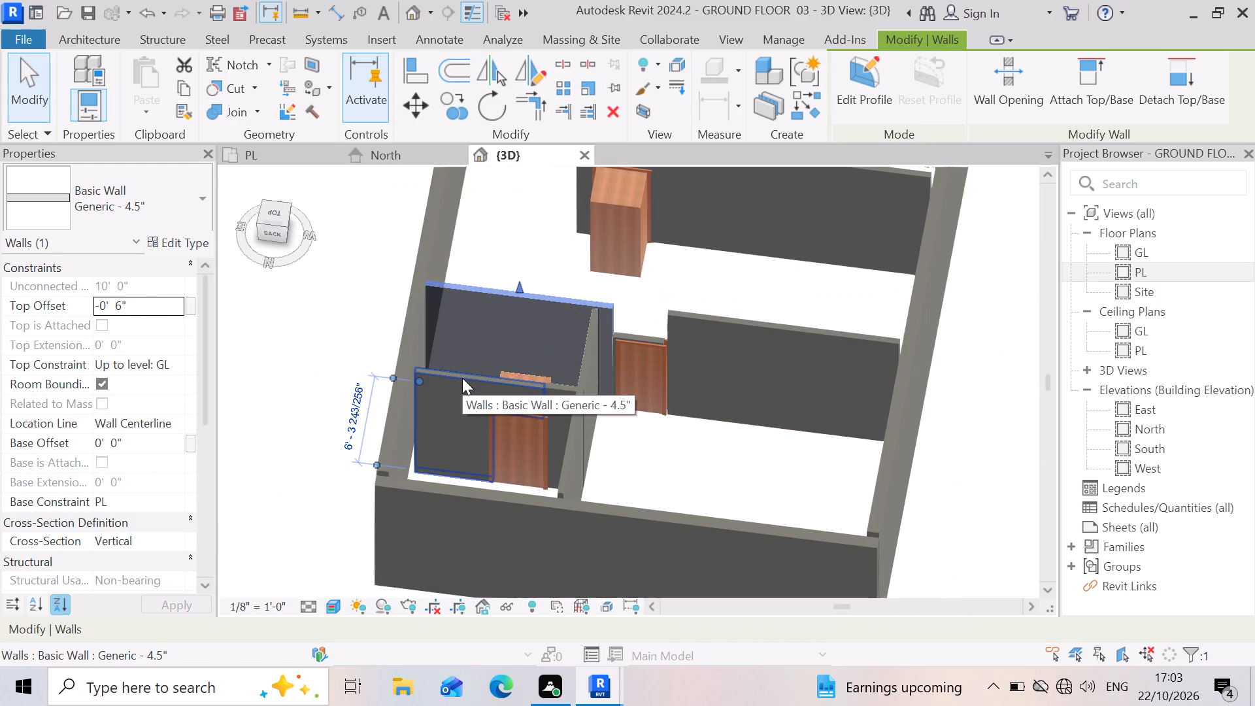
{"action": "scroll", "coordinate": [463, 373], "scroll_direction": "down", "scroll_amount": 3}
{"action": "scroll", "coordinate": [567, 264], "scroll_direction": "up", "scroll_amount": 3}
{"action": "scroll", "coordinate": [514, 346], "scroll_direction": "up", "scroll_amount": 2}
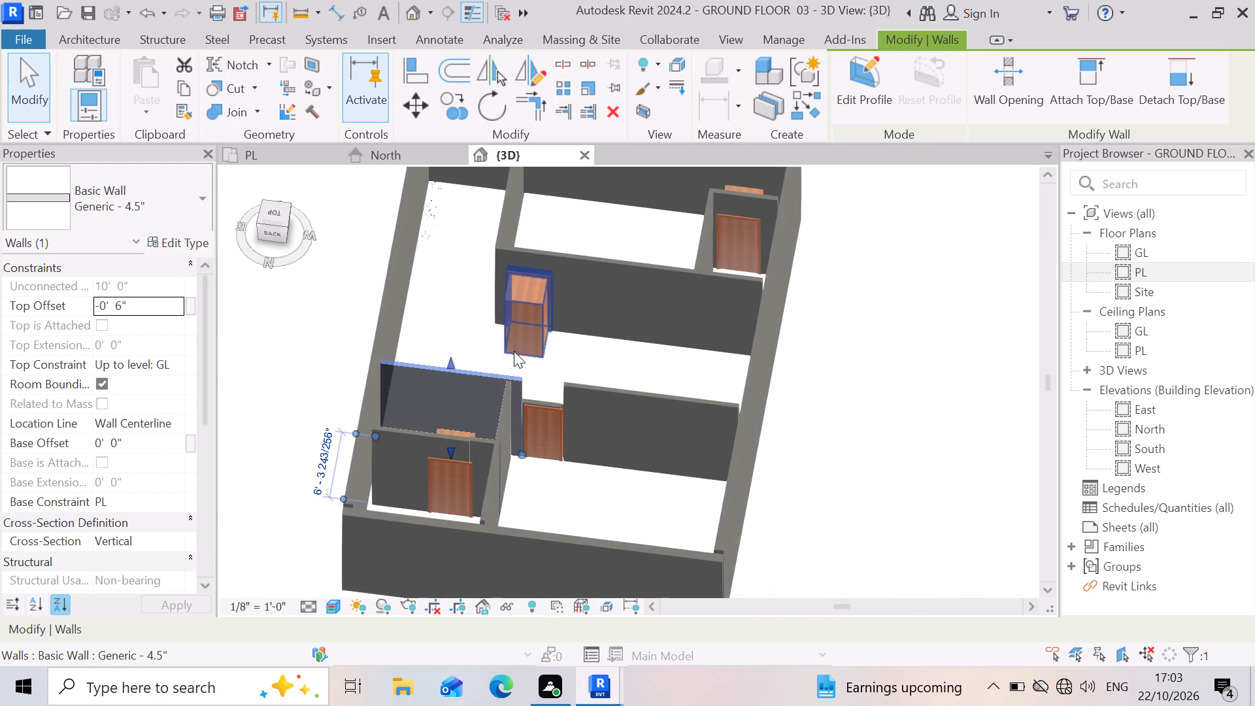
Examine up close how the door near the kitchen and dining area sits in its partition wall, viewed from the back.
{"action": "scroll", "coordinate": [514, 351], "scroll_direction": "up", "scroll_amount": 1}
{"action": "scroll", "coordinate": [464, 395], "scroll_direction": "up", "scroll_amount": 3}
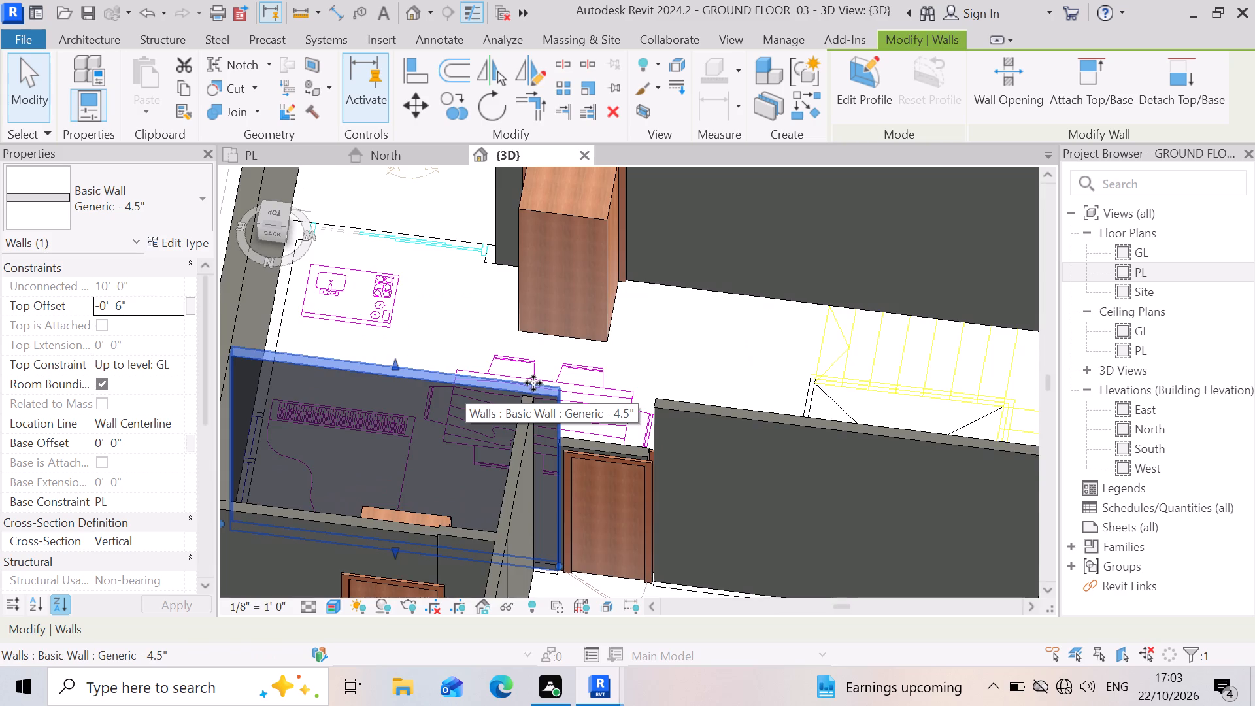
{"action": "scroll", "coordinate": [549, 386], "scroll_direction": "down", "scroll_amount": 4}
{"action": "scroll", "coordinate": [470, 292], "scroll_direction": "up", "scroll_amount": 3}
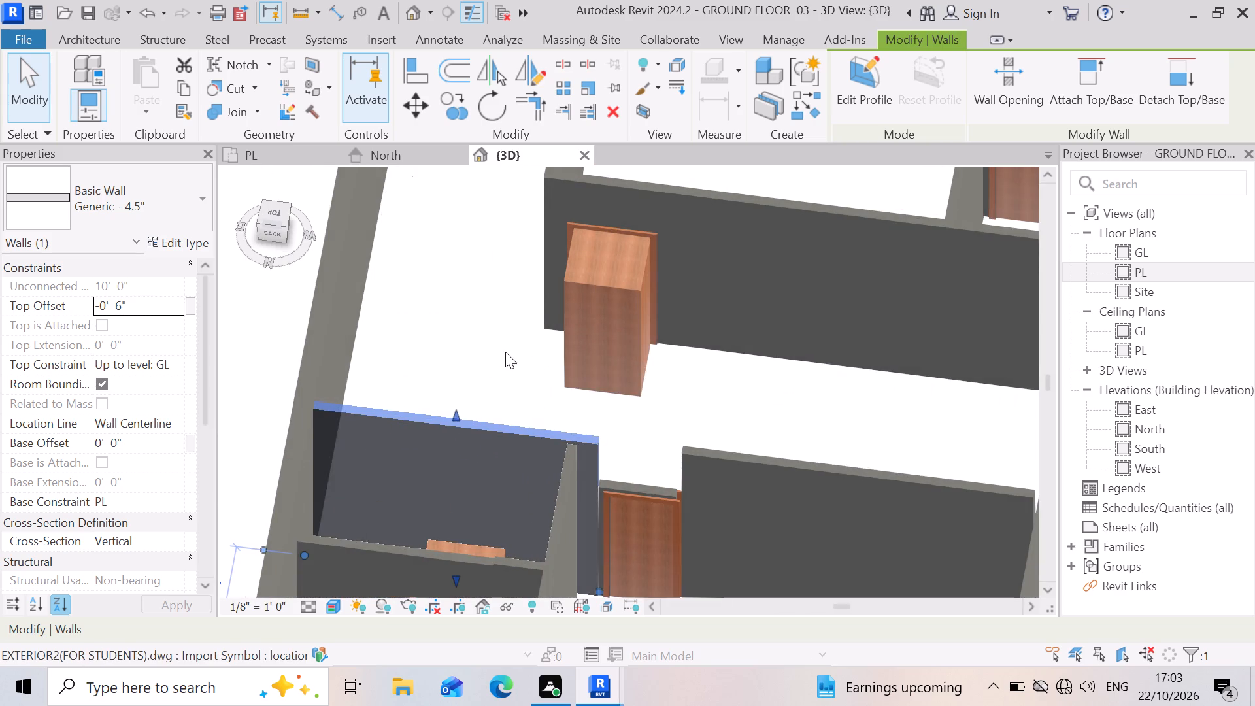
{"action": "scroll", "coordinate": [513, 350], "scroll_direction": "up", "scroll_amount": 1}
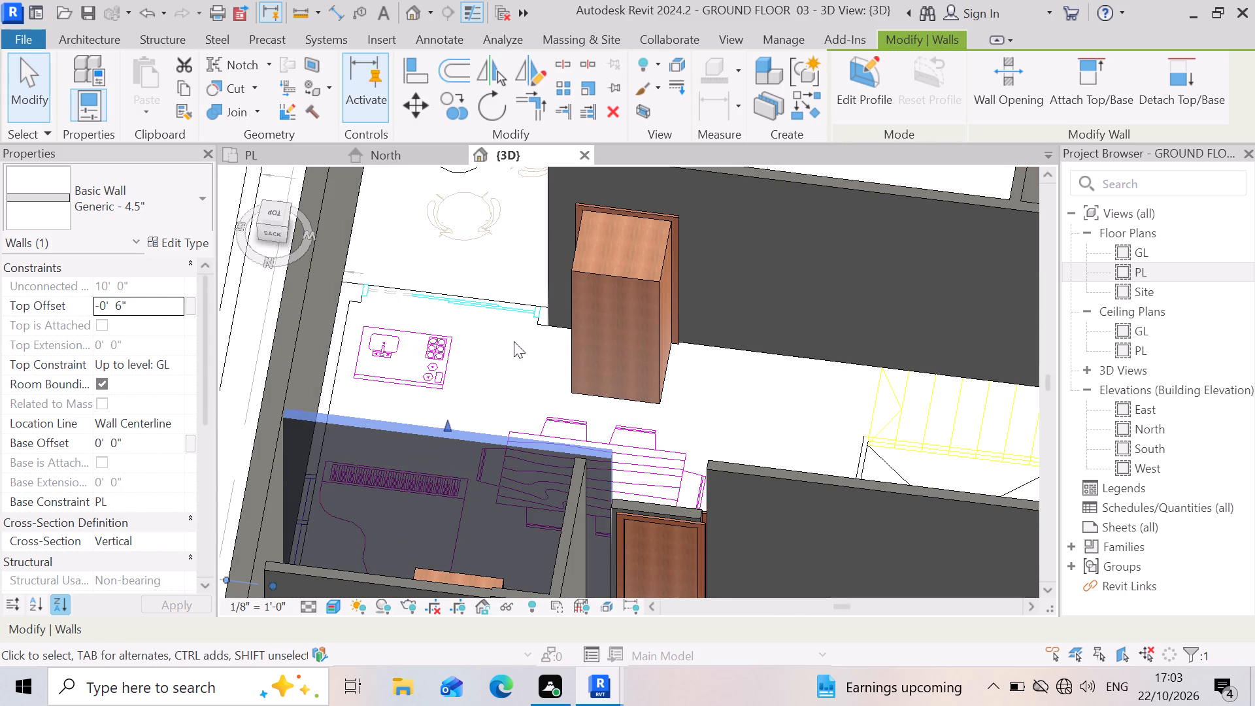
{"action": "scroll", "coordinate": [524, 280], "scroll_direction": "up", "scroll_amount": 2}
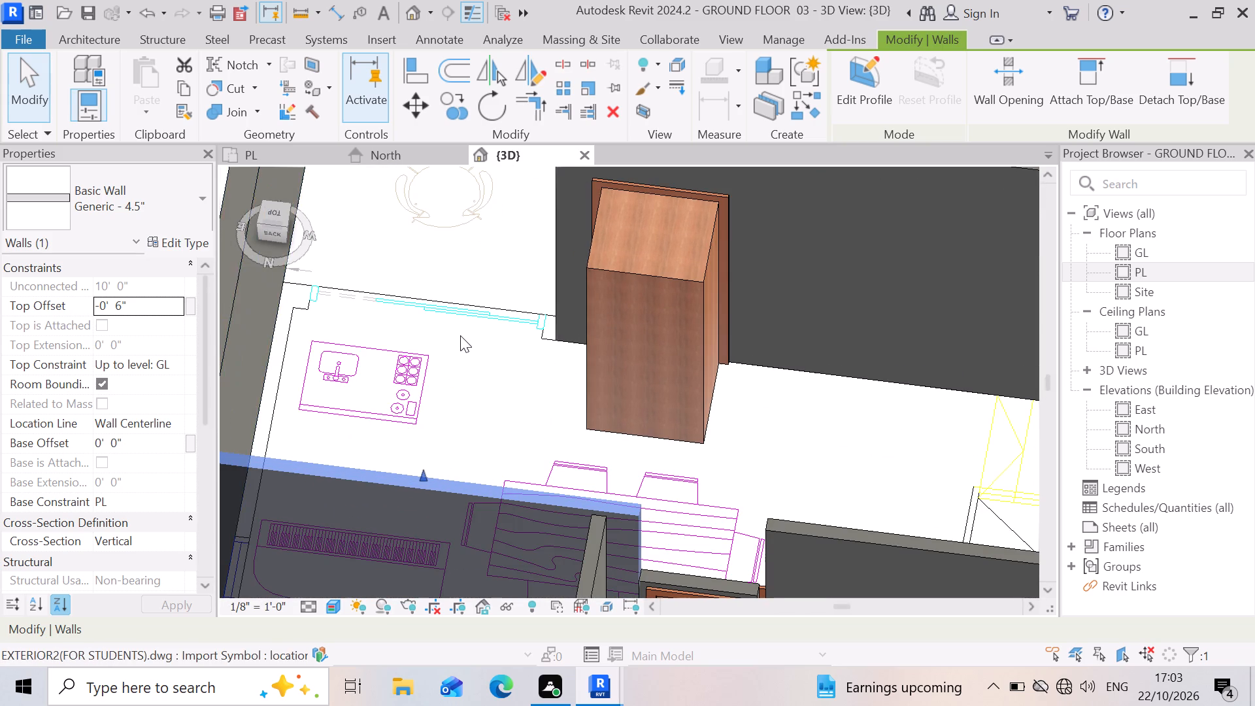
{"action": "scroll", "coordinate": [461, 333], "scroll_direction": "up", "scroll_amount": 5}
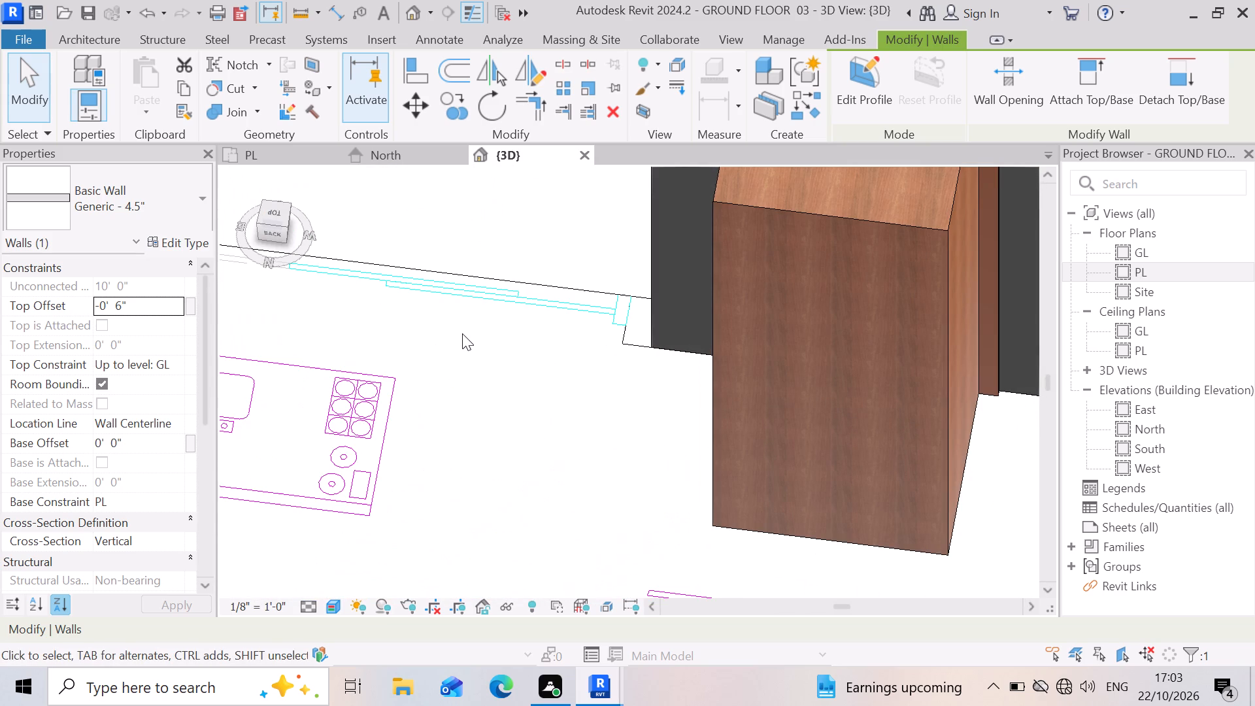
{"action": "scroll", "coordinate": [591, 357], "scroll_direction": "down", "scroll_amount": 3}
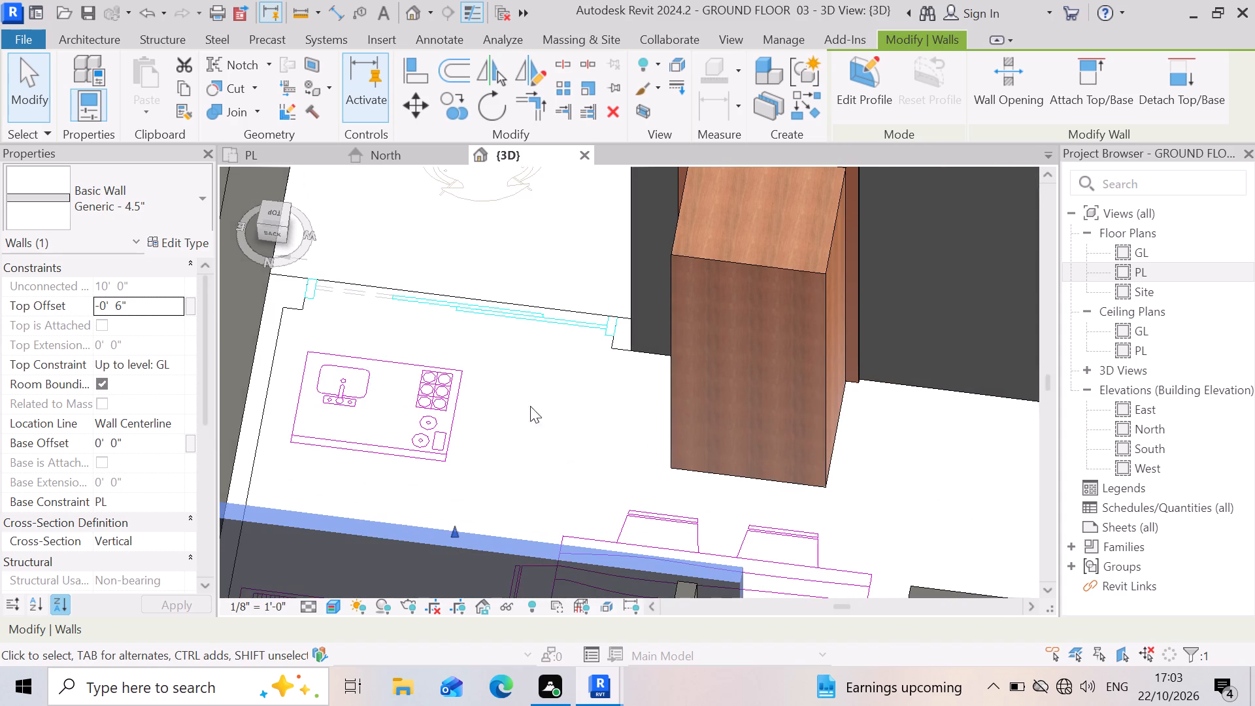
{"action": "scroll", "coordinate": [560, 406], "scroll_direction": "down", "scroll_amount": 3}
{"action": "scroll", "coordinate": [382, 329], "scroll_direction": "up", "scroll_amount": 3}
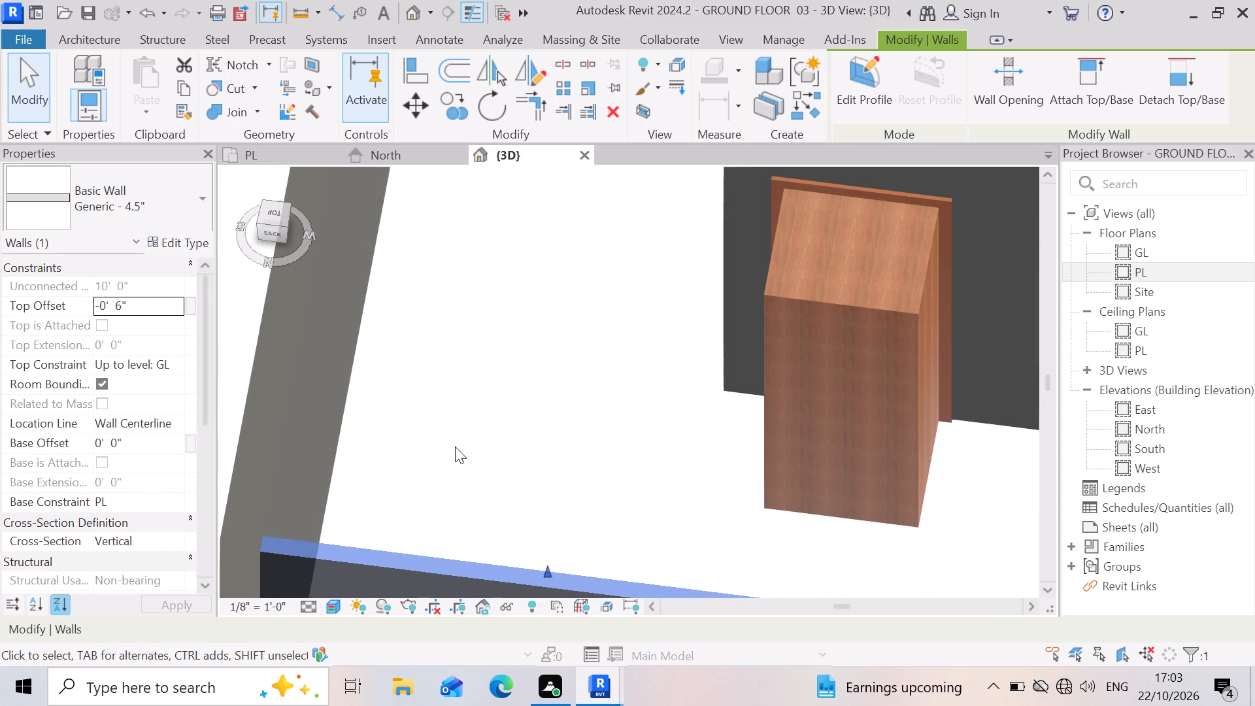
{"action": "scroll", "coordinate": [469, 452], "scroll_direction": "down", "scroll_amount": 4}
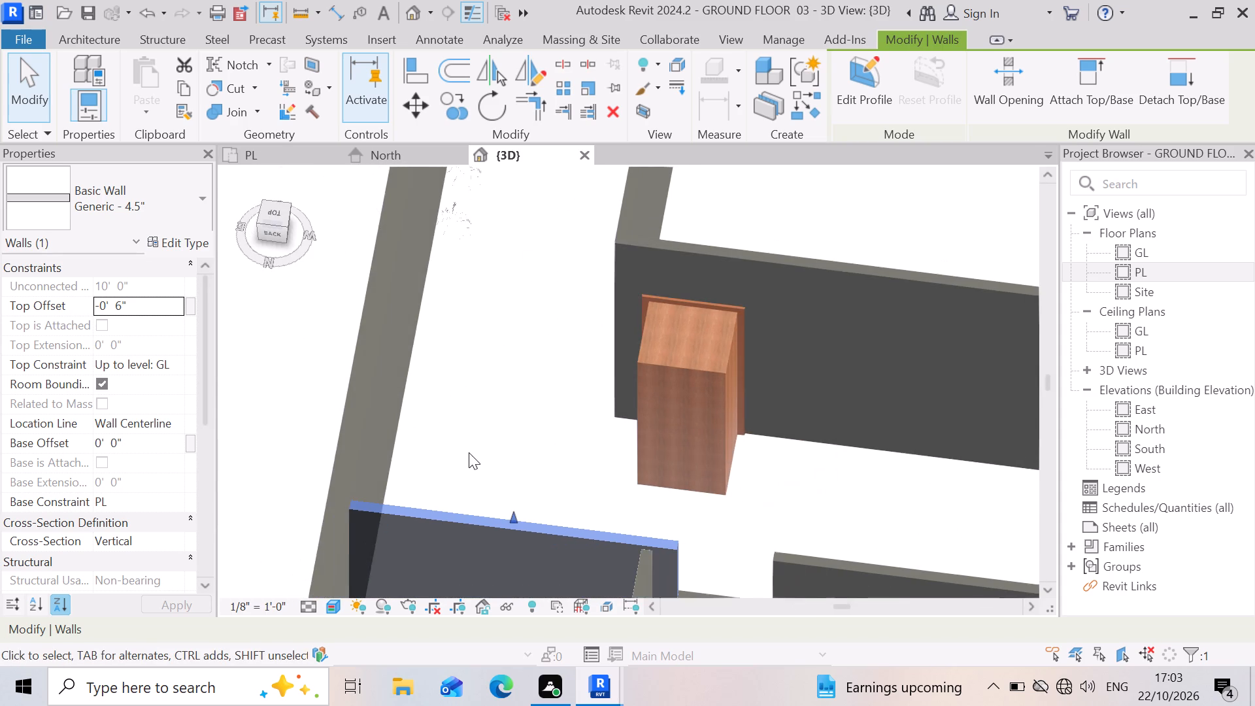
{"action": "scroll", "coordinate": [469, 452], "scroll_direction": "down", "scroll_amount": 2}
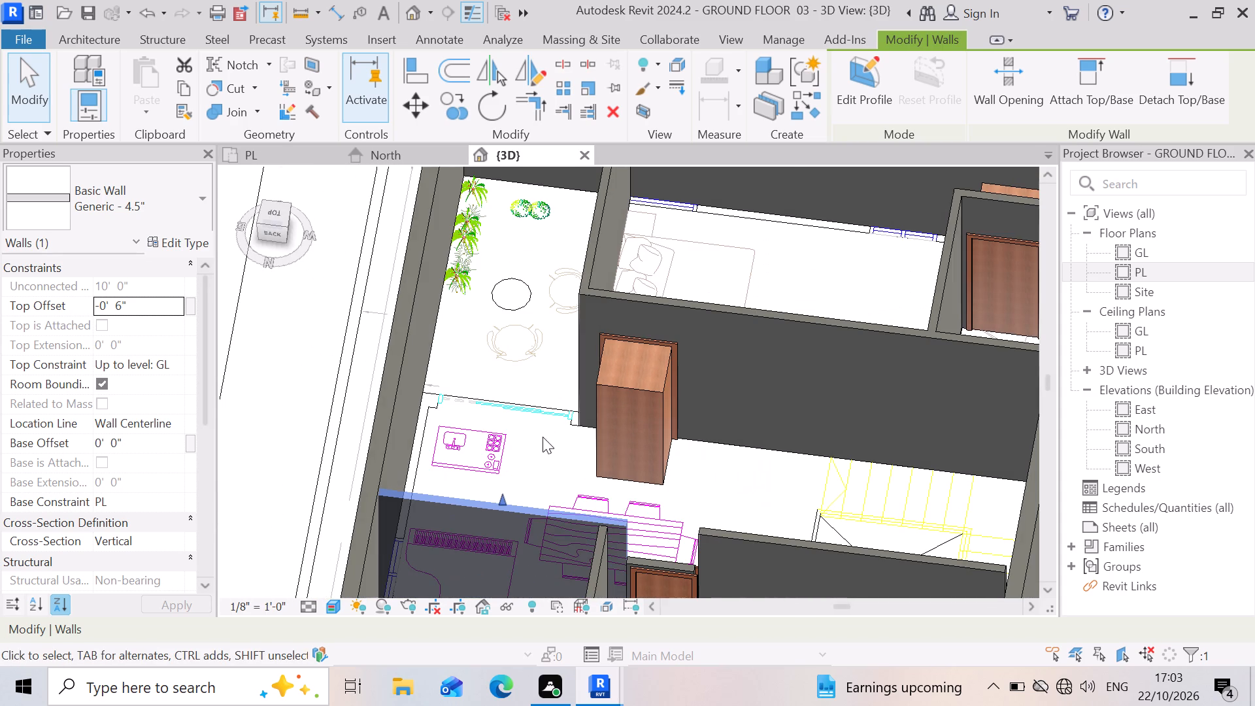
{"action": "scroll", "coordinate": [684, 269], "scroll_direction": "down", "scroll_amount": 5}
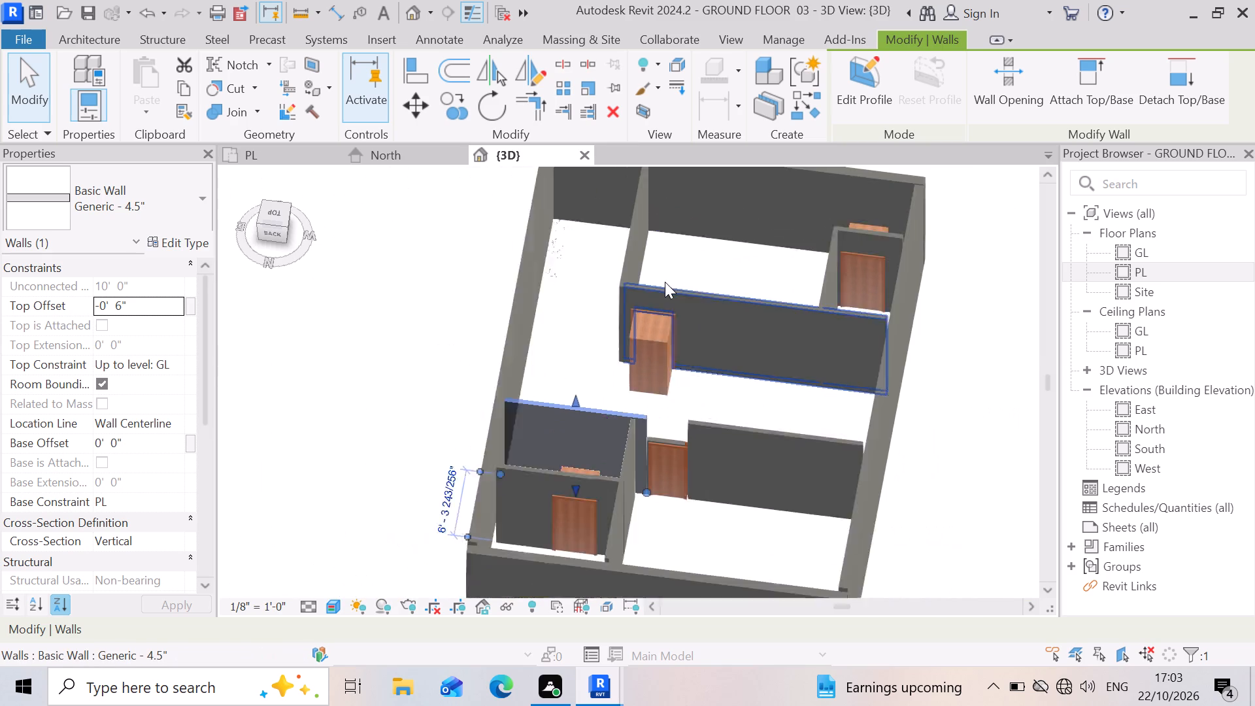
Look over the whole model in 3D and inspect its doors and partitions from the left side.
{"action": "scroll", "coordinate": [665, 282], "scroll_direction": "down", "scroll_amount": 3}
{"action": "scroll", "coordinate": [650, 354], "scroll_direction": "down", "scroll_amount": 3}
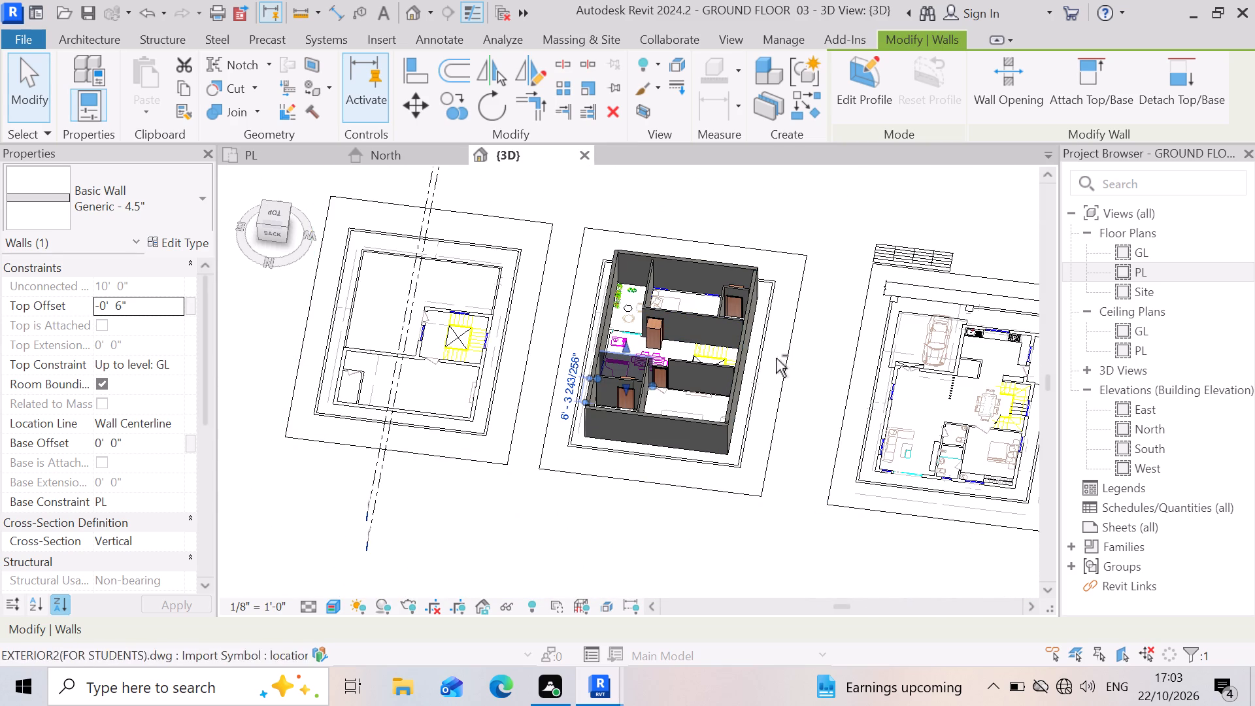
{"action": "middle_click_drag", "start_coordinate": [776, 358], "coordinate": [556, 338], "text": "shift"}
{"action": "scroll", "coordinate": [709, 474], "scroll_direction": "up", "scroll_amount": 3}
{"action": "scroll", "coordinate": [550, 399], "scroll_direction": "up", "scroll_amount": 3}
{"action": "scroll", "coordinate": [444, 397], "scroll_direction": "up", "scroll_amount": 2}
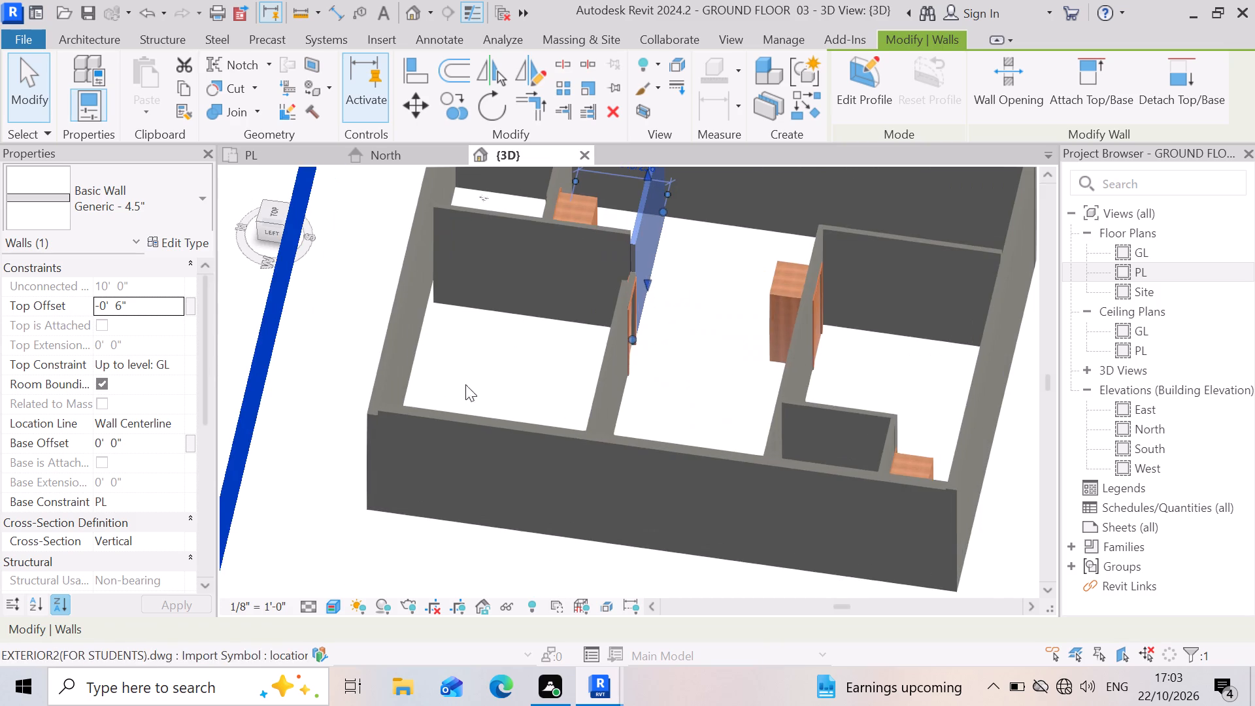
{"action": "scroll", "coordinate": [475, 378], "scroll_direction": "down", "scroll_amount": 8}
{"action": "scroll", "coordinate": [644, 460], "scroll_direction": "up", "scroll_amount": 3}
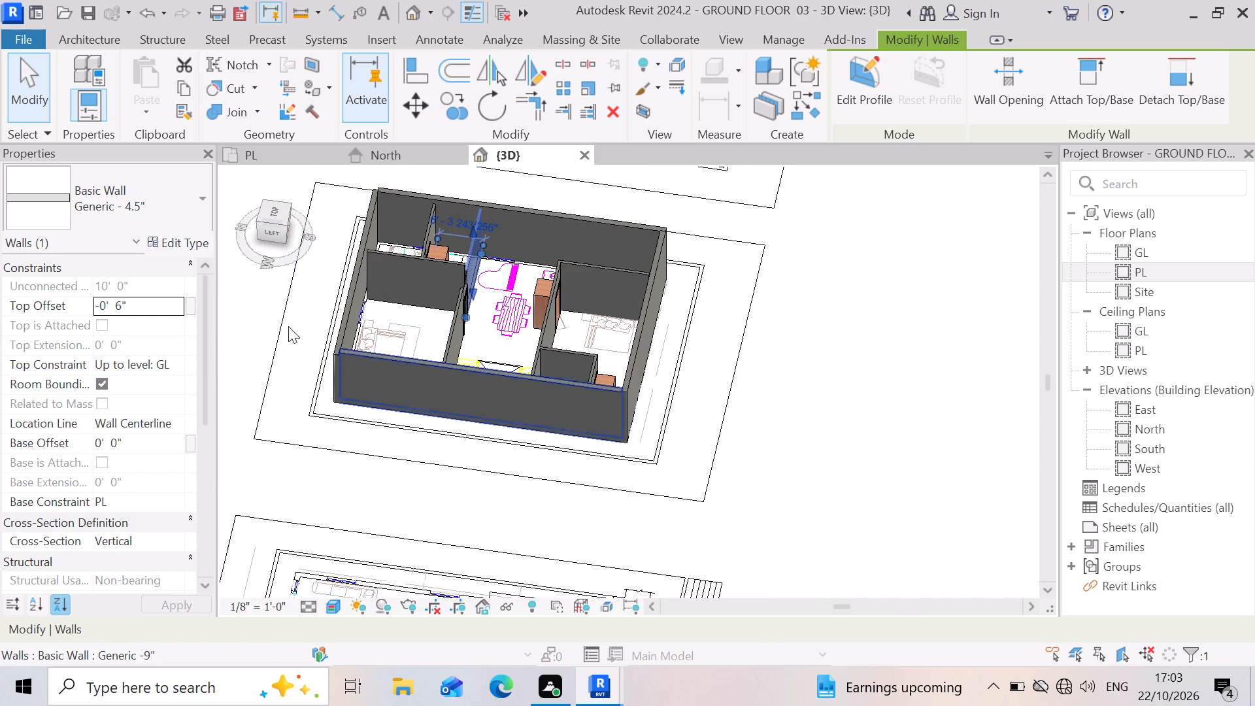
Stretch the short Generic - 4.5" wall over the door between the two taller partitions upward to a top offset of about -0' 8".
{"action": "left_click", "coordinate": [301, 177]}
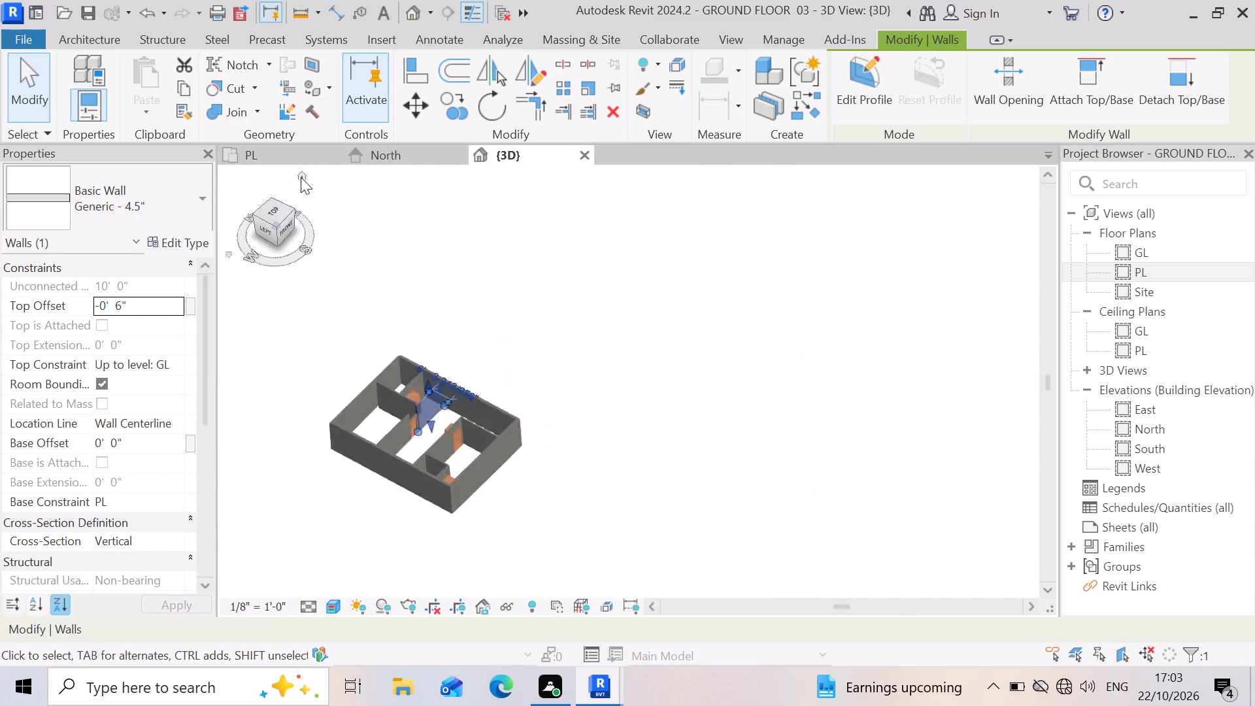
{"action": "scroll", "coordinate": [733, 469], "scroll_direction": "up", "scroll_amount": 4}
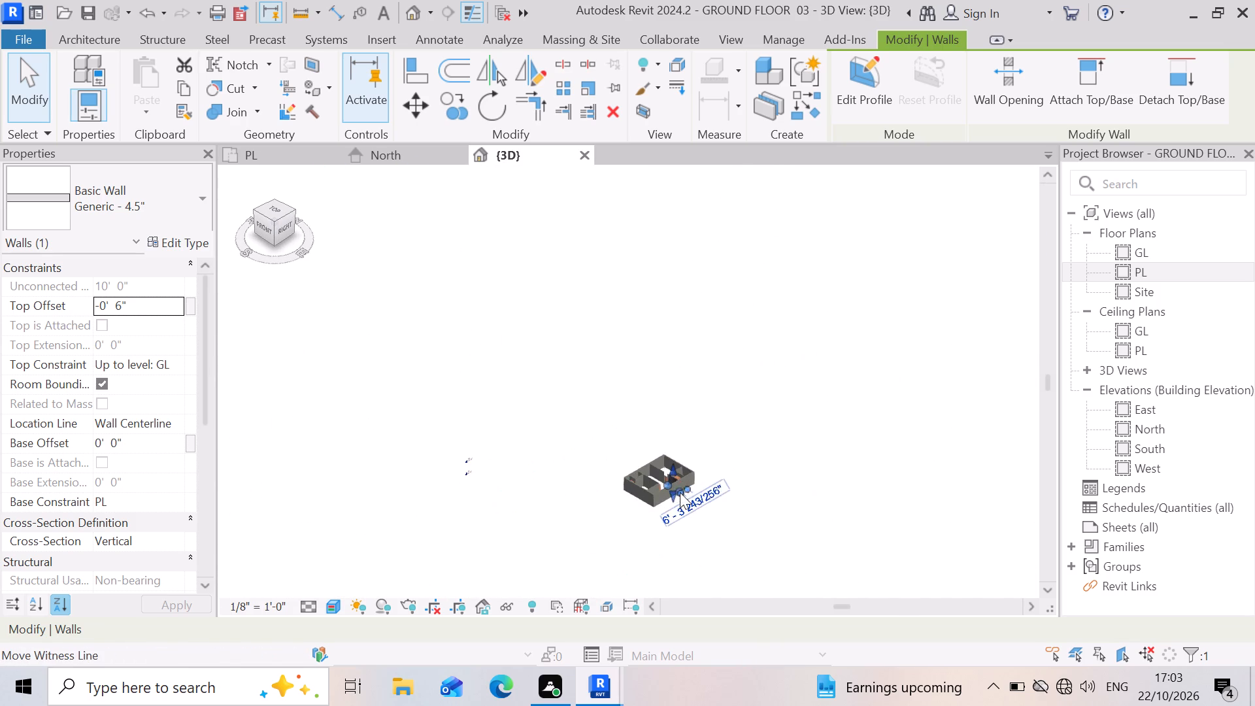
{"action": "scroll", "coordinate": [680, 492], "scroll_direction": "up", "scroll_amount": 8}
{"action": "scroll", "coordinate": [605, 464], "scroll_direction": "up", "scroll_amount": 6}
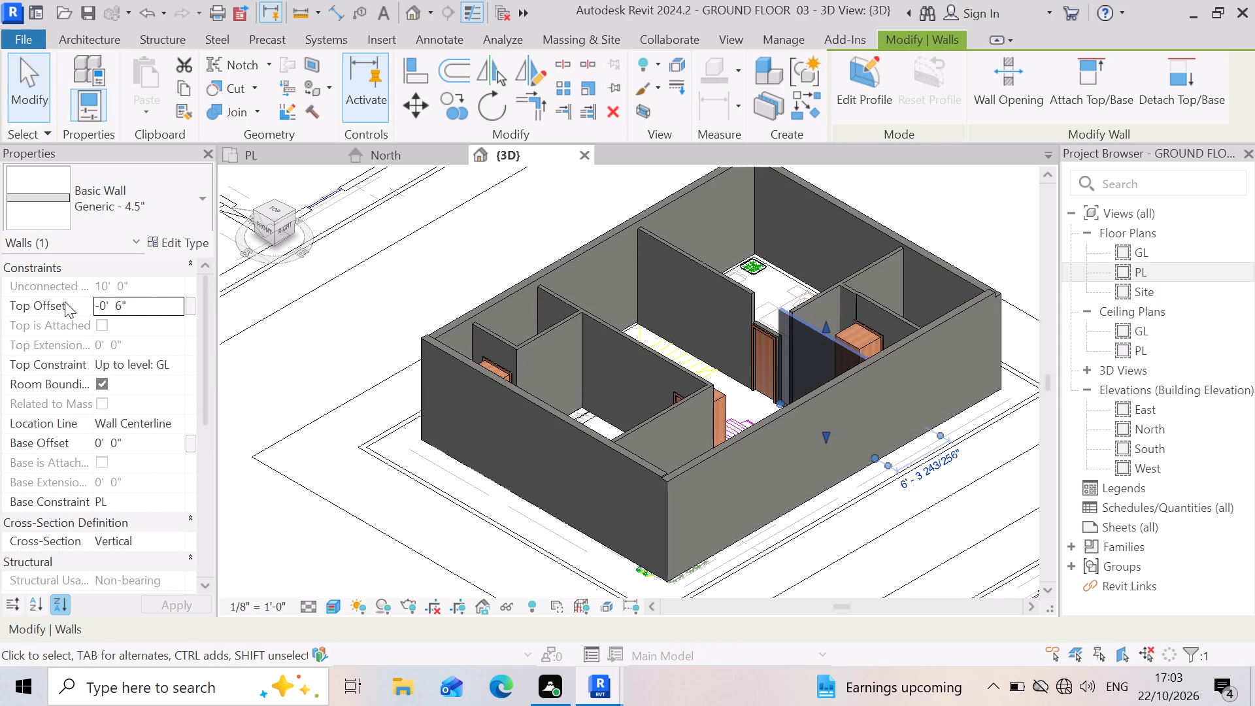
{"action": "scroll", "coordinate": [769, 331], "scroll_direction": "up", "scroll_amount": 3}
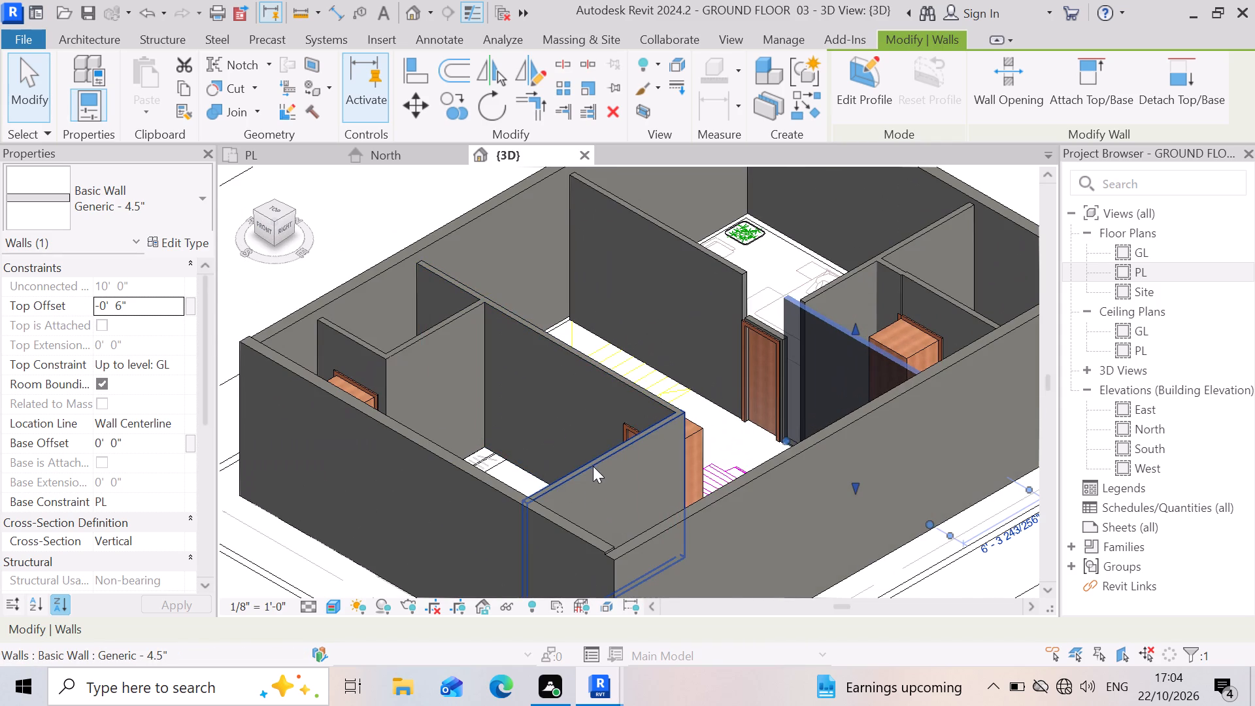
{"action": "scroll", "coordinate": [638, 437], "scroll_direction": "up", "scroll_amount": 3}
{"action": "scroll", "coordinate": [831, 270], "scroll_direction": "up", "scroll_amount": 2}
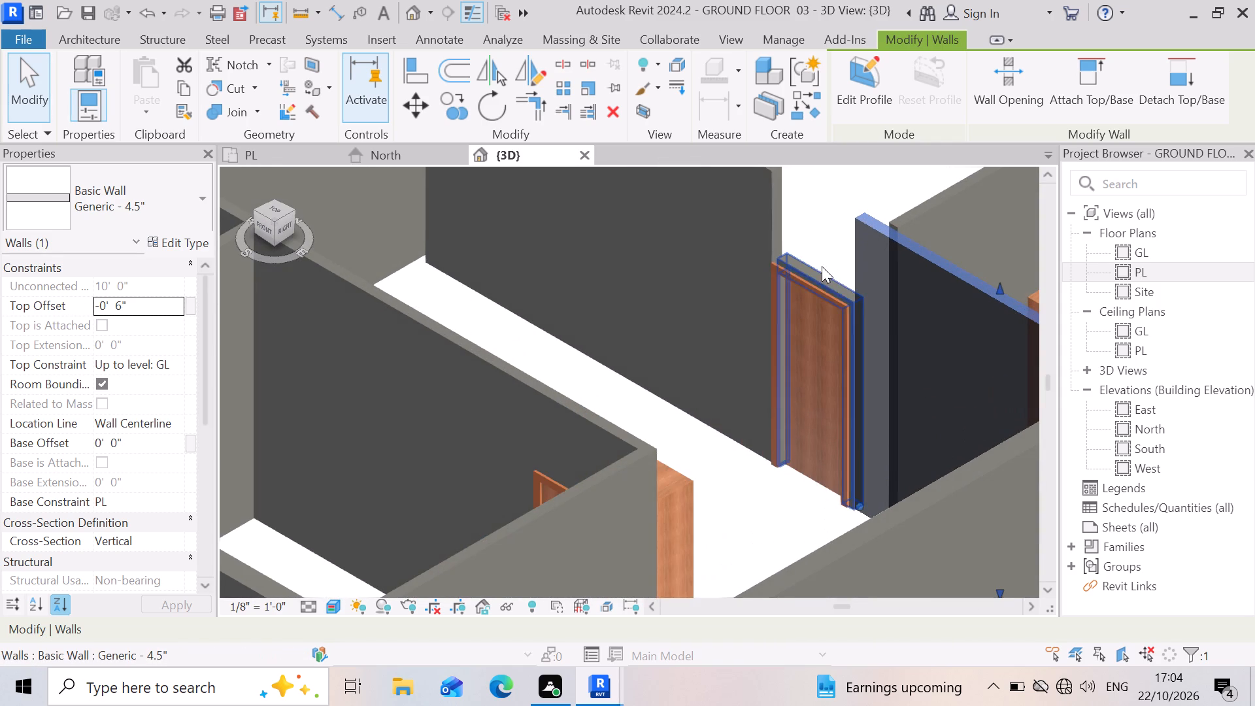
{"action": "left_click", "coordinate": [822, 267]}
{"action": "left_click_drag", "start_coordinate": [821, 271], "coordinate": [828, 246]}
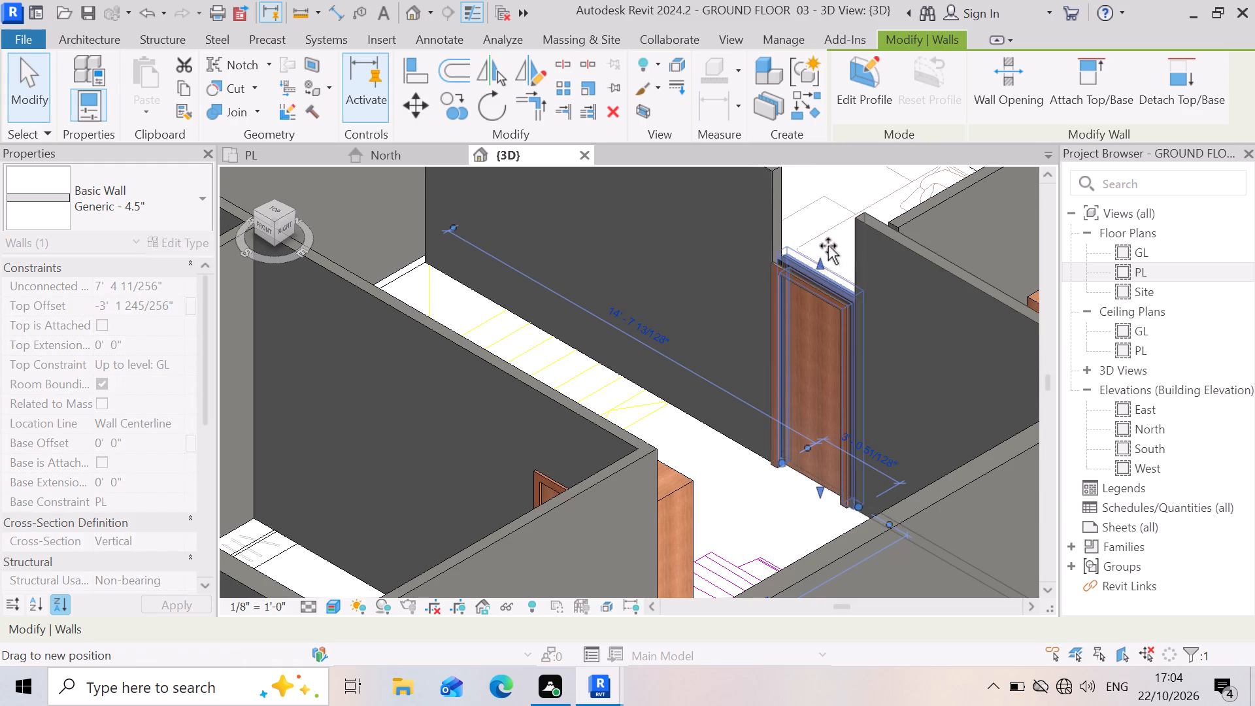
{"action": "left_click_drag", "start_coordinate": [828, 246], "coordinate": [843, 211]}
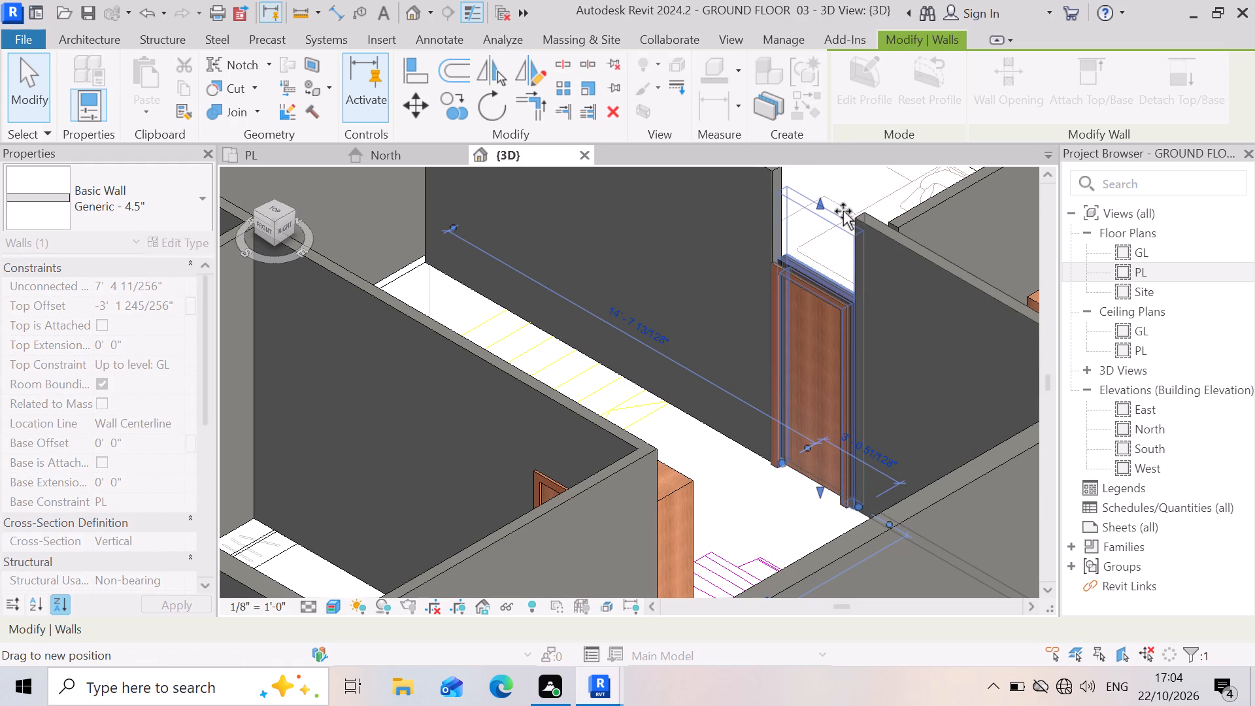
{"action": "left_click_drag", "start_coordinate": [843, 211], "coordinate": [843, 198]}
{"action": "left_click", "coordinate": [843, 198]}
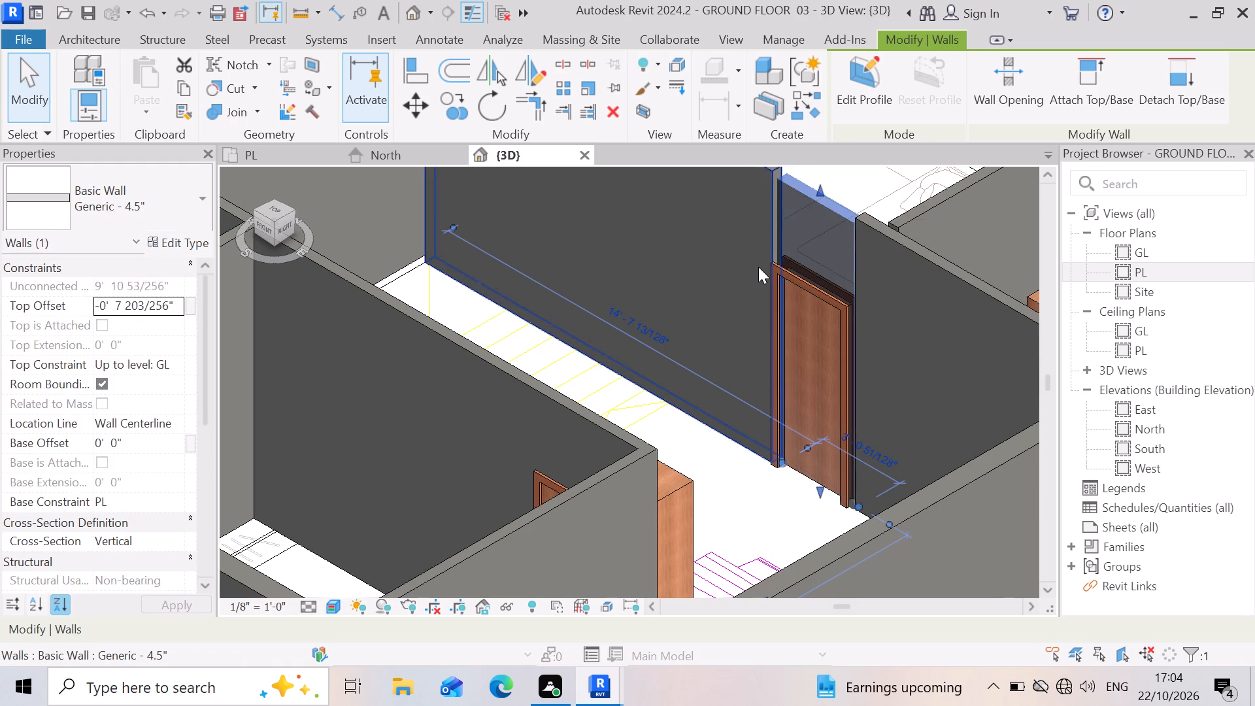
{"action": "scroll", "coordinate": [758, 267], "scroll_direction": "down", "scroll_amount": 2}
{"action": "left_click", "coordinate": [751, 418]}
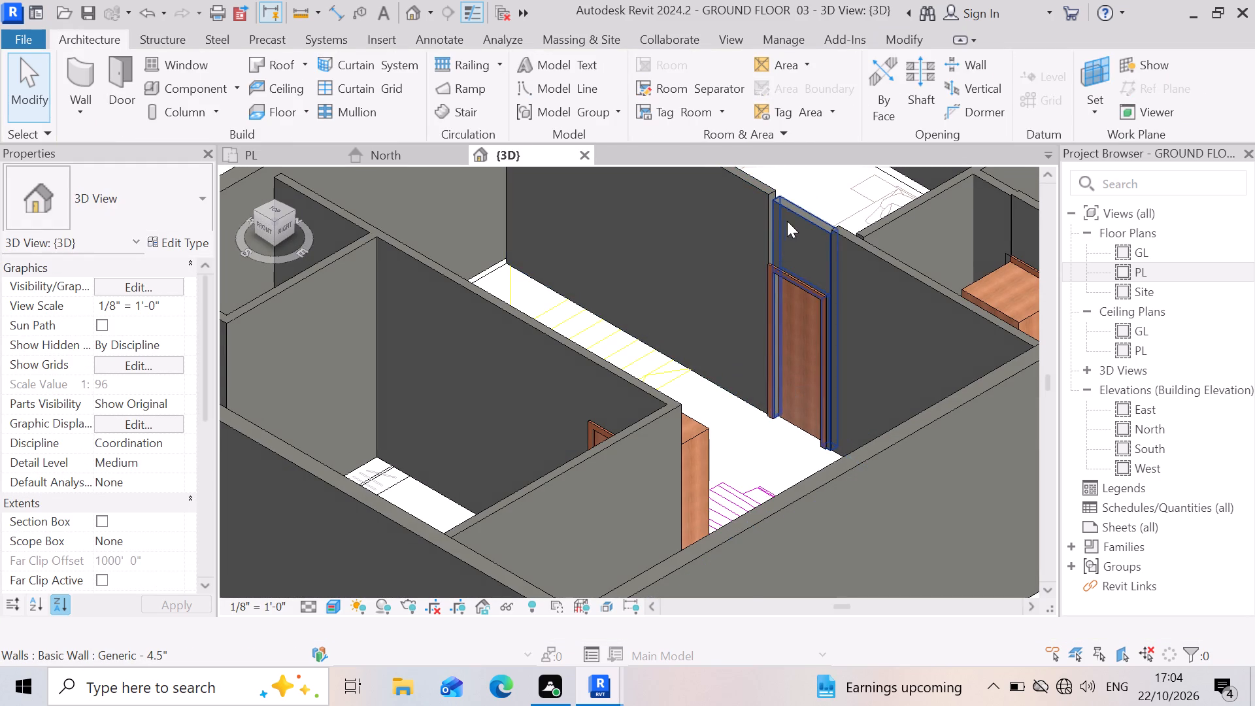
{"action": "scroll", "coordinate": [790, 211], "scroll_direction": "up", "scroll_amount": 5}
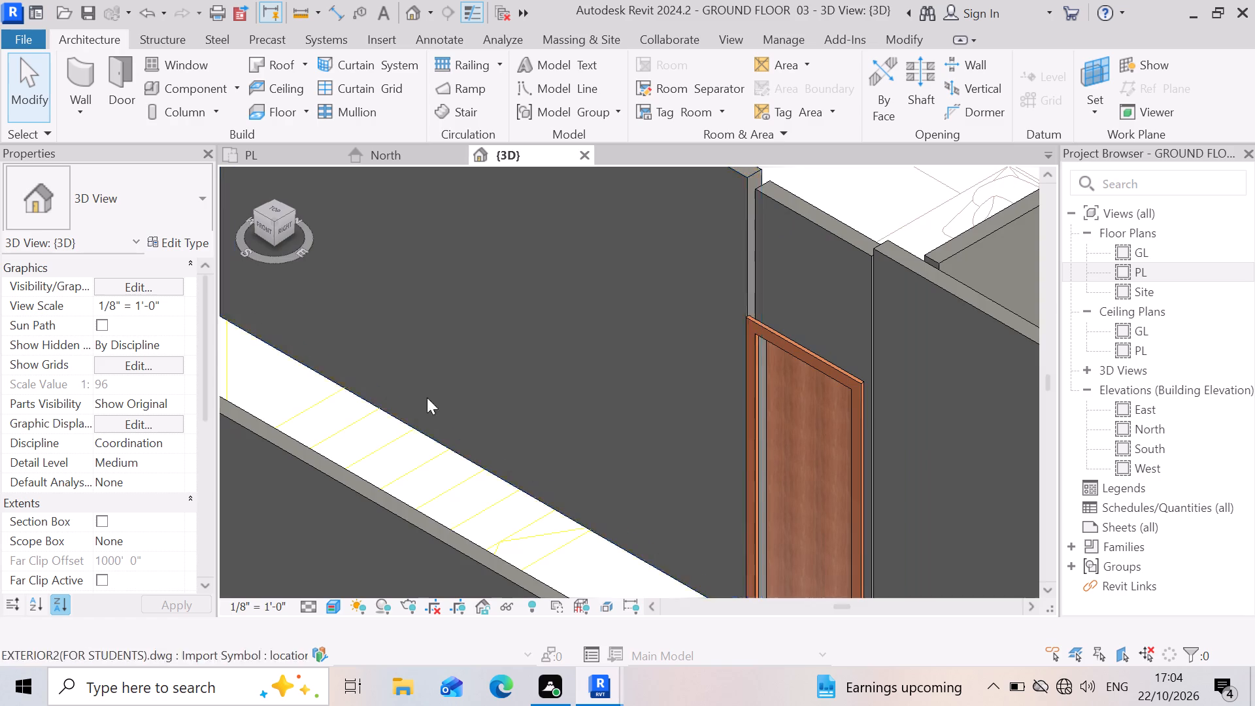
{"action": "scroll", "coordinate": [599, 371], "scroll_direction": "down", "scroll_amount": 7}
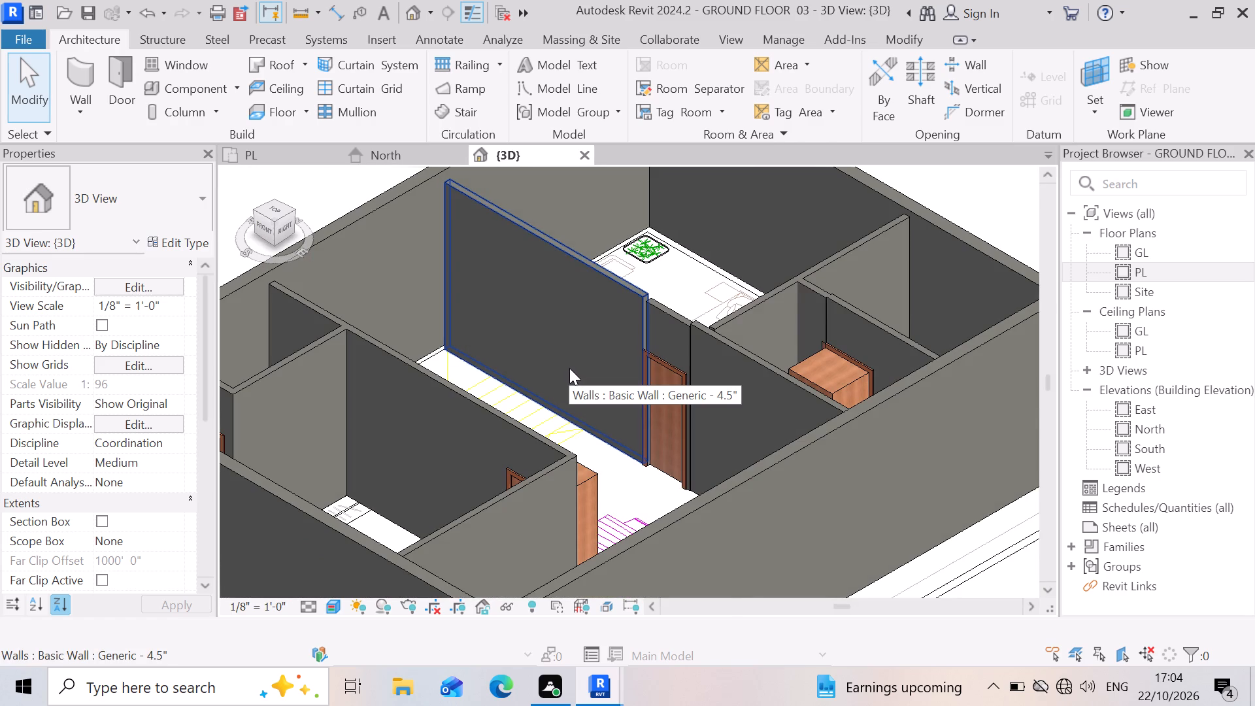
{"action": "scroll", "coordinate": [624, 378], "scroll_direction": "down", "scroll_amount": 3}
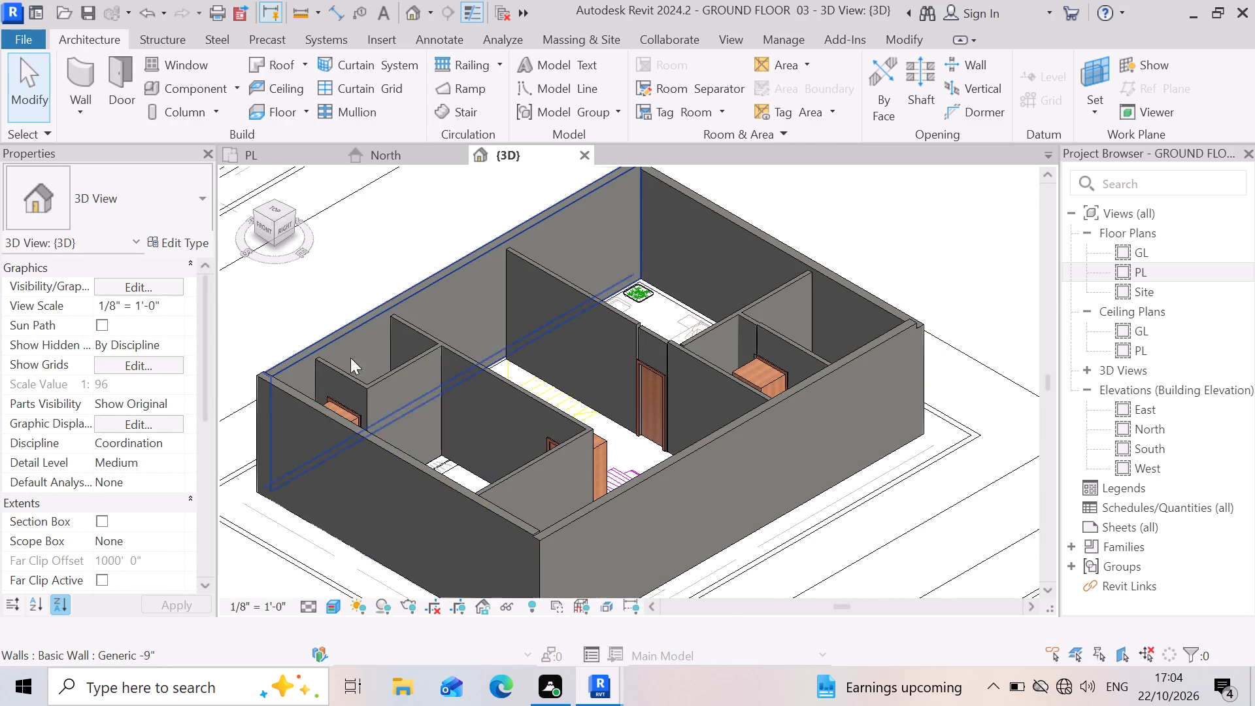
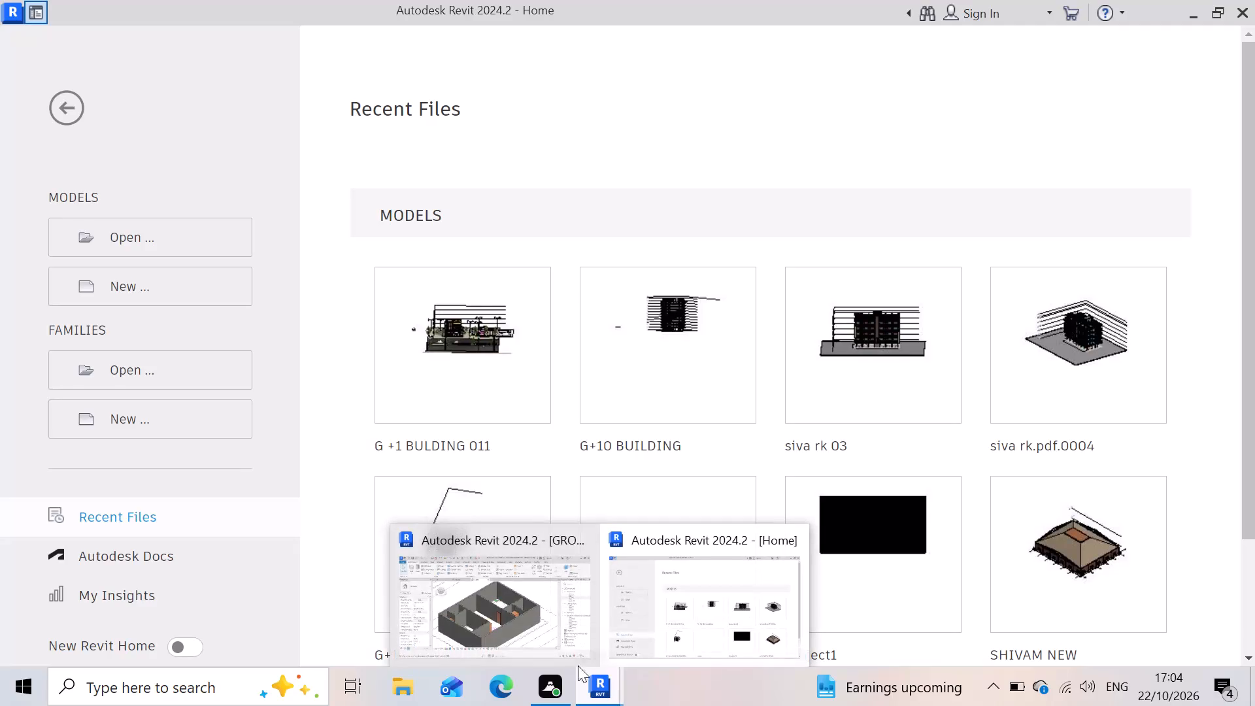
Switch to the GROUND FLOOR 03 project window and examine the doors and partition walls in 3D.
{"action": "left_click", "coordinate": [512, 616]}
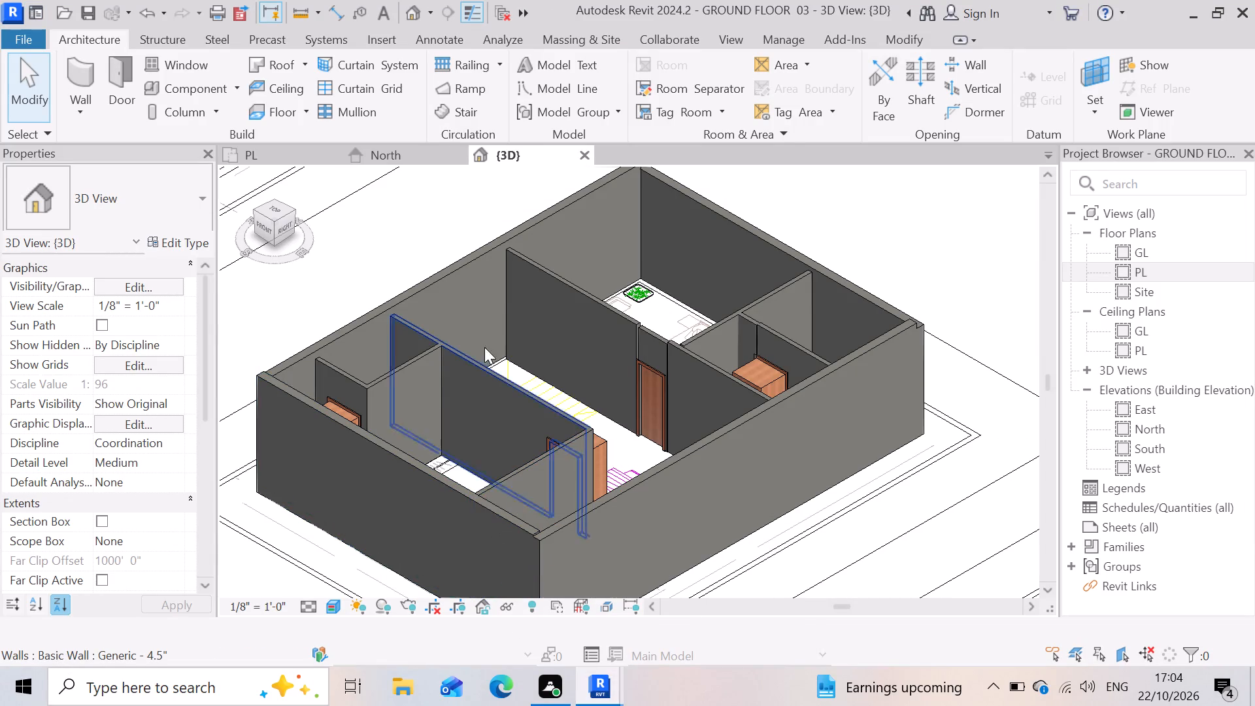
{"action": "scroll", "coordinate": [475, 333], "scroll_direction": "down", "scroll_amount": 5}
{"action": "scroll", "coordinate": [452, 428], "scroll_direction": "up", "scroll_amount": 4}
{"action": "scroll", "coordinate": [378, 352], "scroll_direction": "up", "scroll_amount": 3}
{"action": "scroll", "coordinate": [492, 384], "scroll_direction": "up", "scroll_amount": 4}
{"action": "scroll", "coordinate": [690, 456], "scroll_direction": "up", "scroll_amount": 3}
{"action": "scroll", "coordinate": [705, 441], "scroll_direction": "down", "scroll_amount": 4}
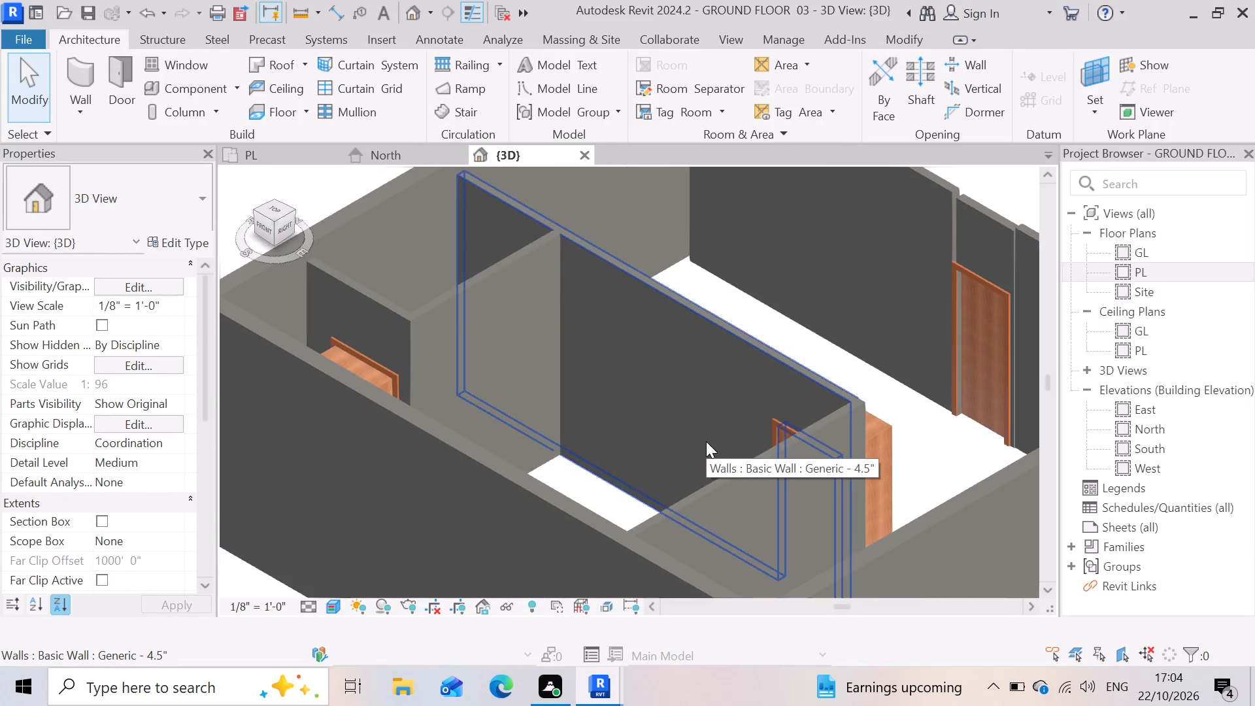
{"action": "scroll", "coordinate": [706, 441], "scroll_direction": "down", "scroll_amount": 4}
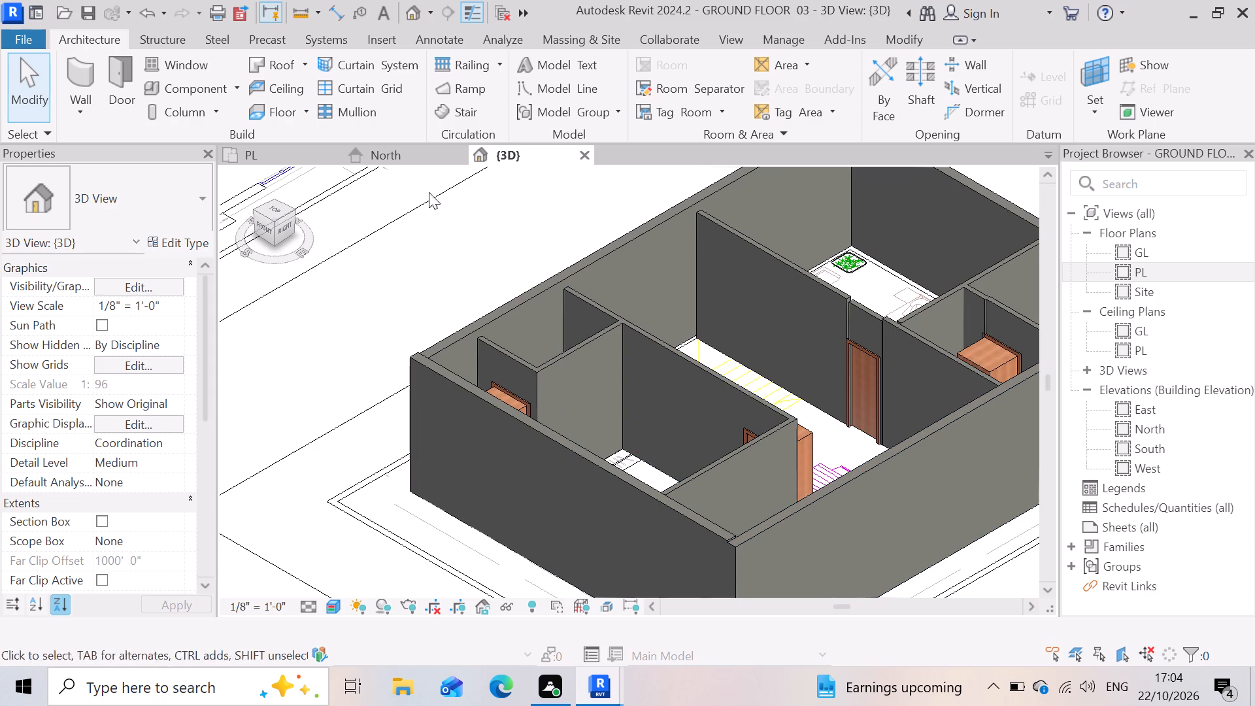
On the PL plan, draw a Generic - 4.5" wall about 7' 1 1/2" long across the sliding door opening to the exterior wall.
{"action": "left_click", "coordinate": [288, 150]}
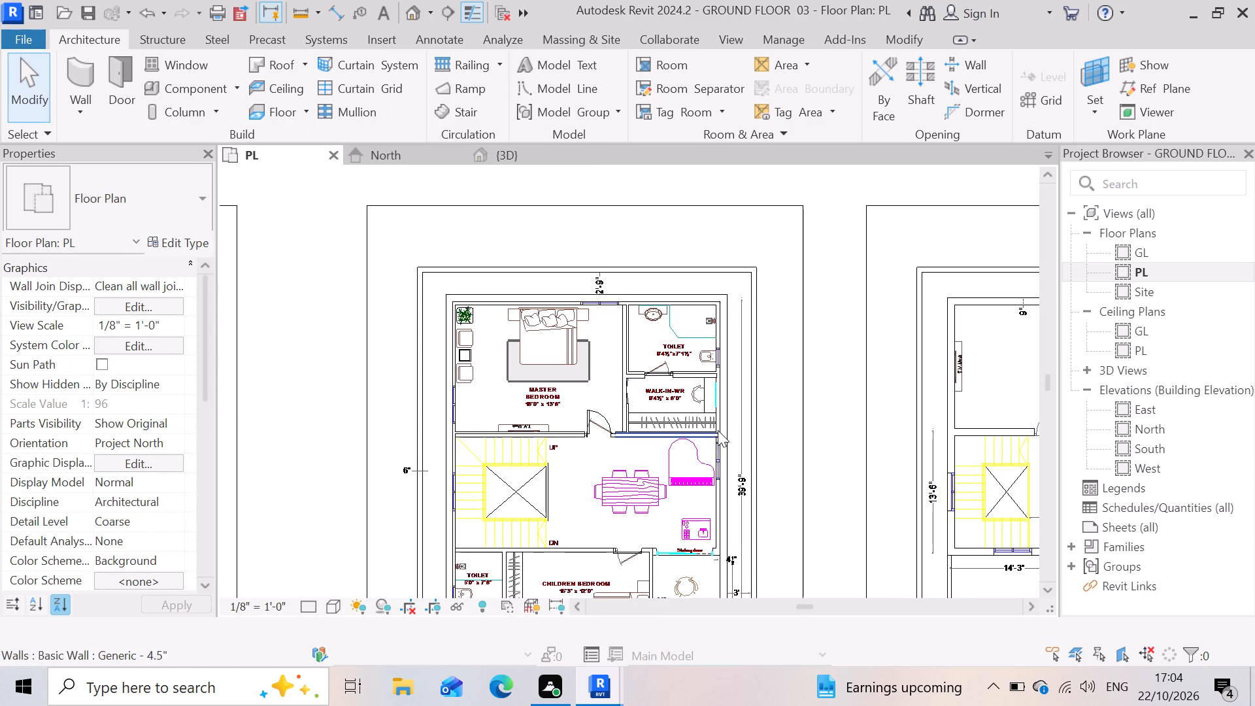
{"action": "scroll", "coordinate": [750, 408], "scroll_direction": "down", "scroll_amount": 3}
{"action": "scroll", "coordinate": [570, 401], "scroll_direction": "down", "scroll_amount": 3}
{"action": "scroll", "coordinate": [664, 484], "scroll_direction": "up", "scroll_amount": 17}
{"action": "scroll", "coordinate": [454, 433], "scroll_direction": "up", "scroll_amount": 3}
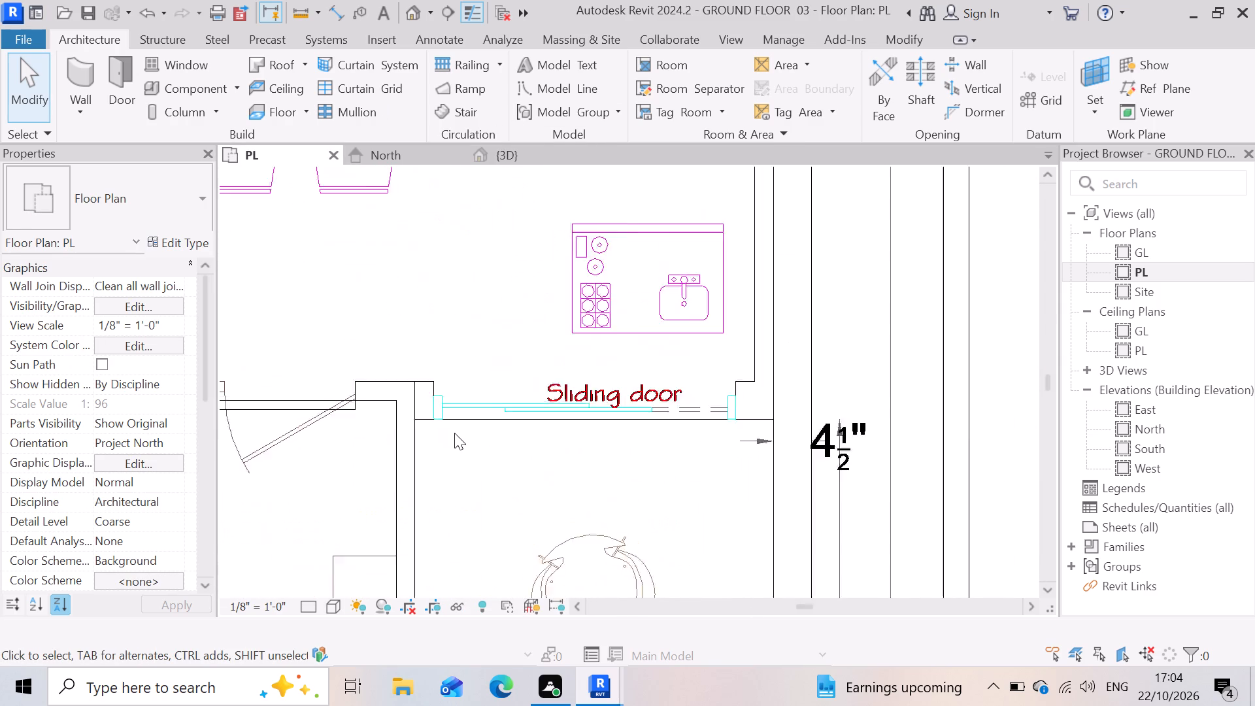
{"action": "left_click", "coordinate": [69, 86]}
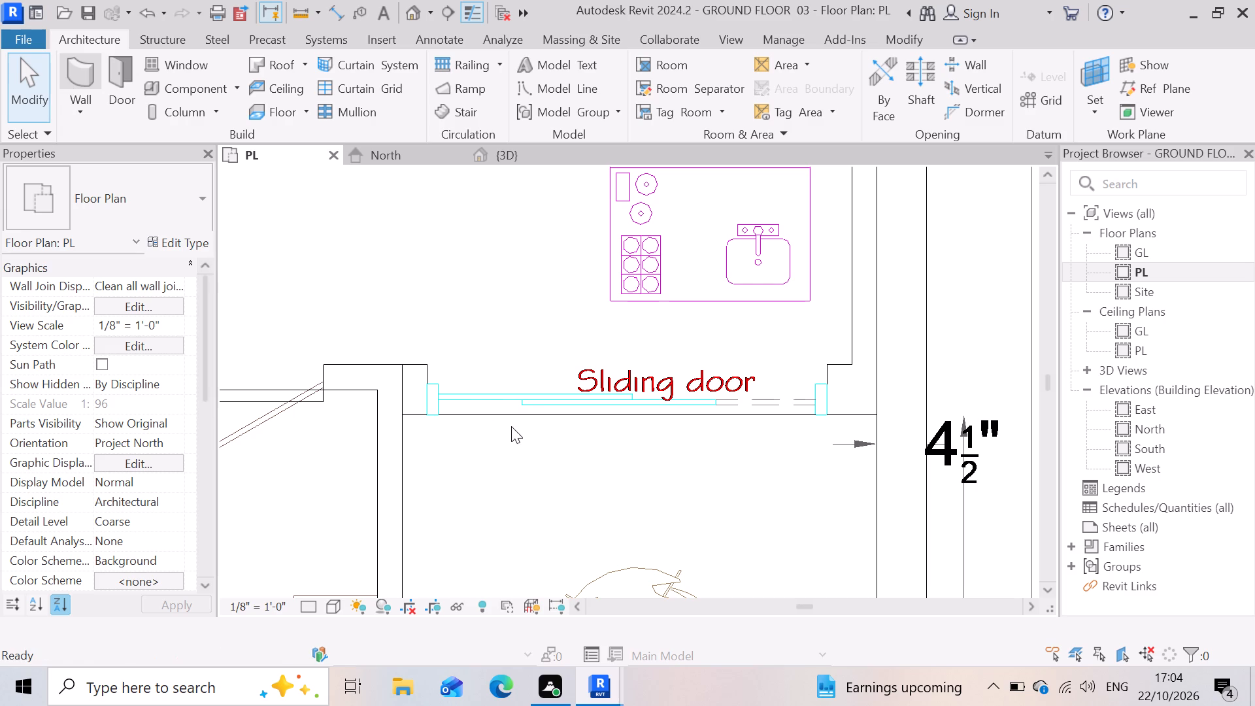
{"action": "scroll", "coordinate": [418, 450], "scroll_direction": "up", "scroll_amount": 3}
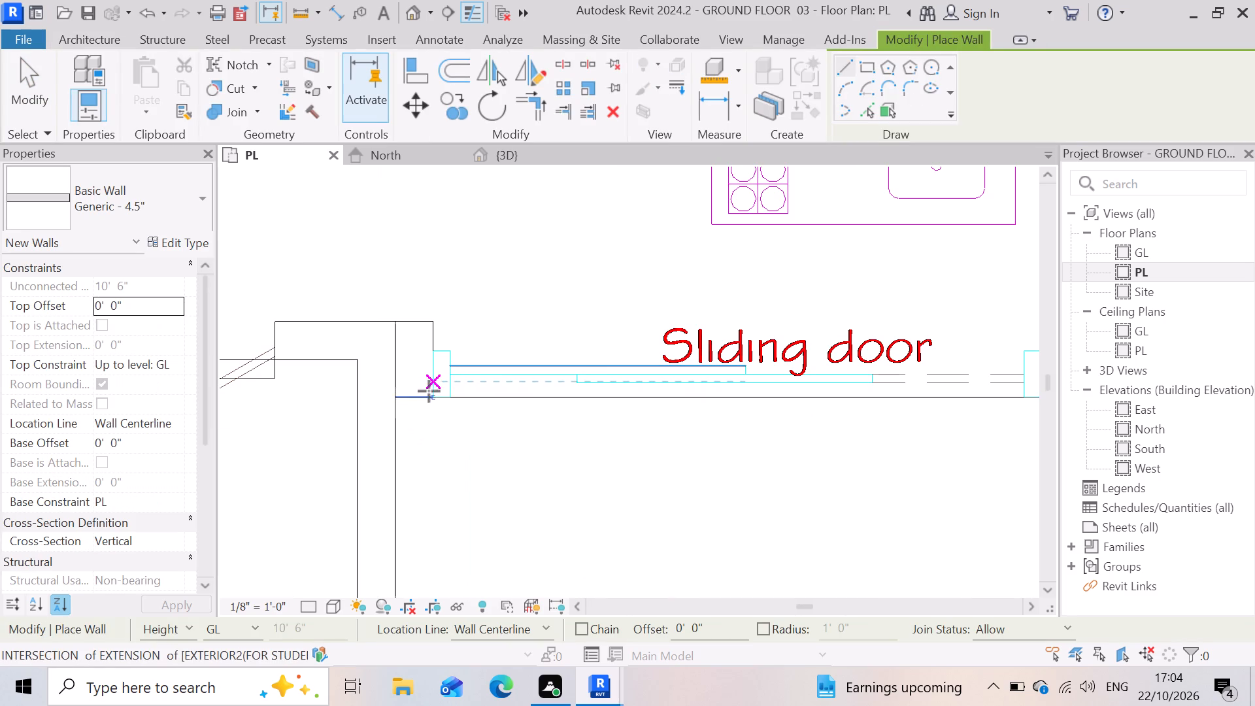
{"action": "left_click", "coordinate": [433, 394]}
{"action": "scroll", "coordinate": [410, 407], "scroll_direction": "down", "scroll_amount": 8}
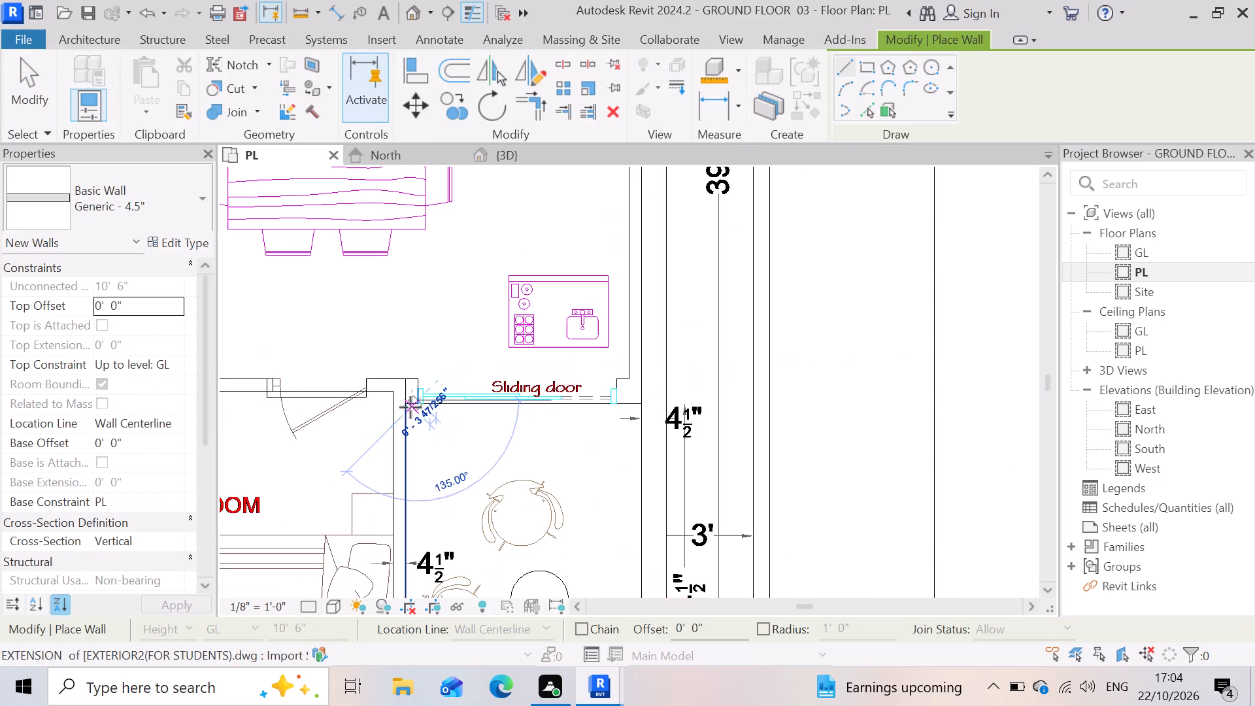
{"action": "scroll", "coordinate": [678, 418], "scroll_direction": "up", "scroll_amount": 7}
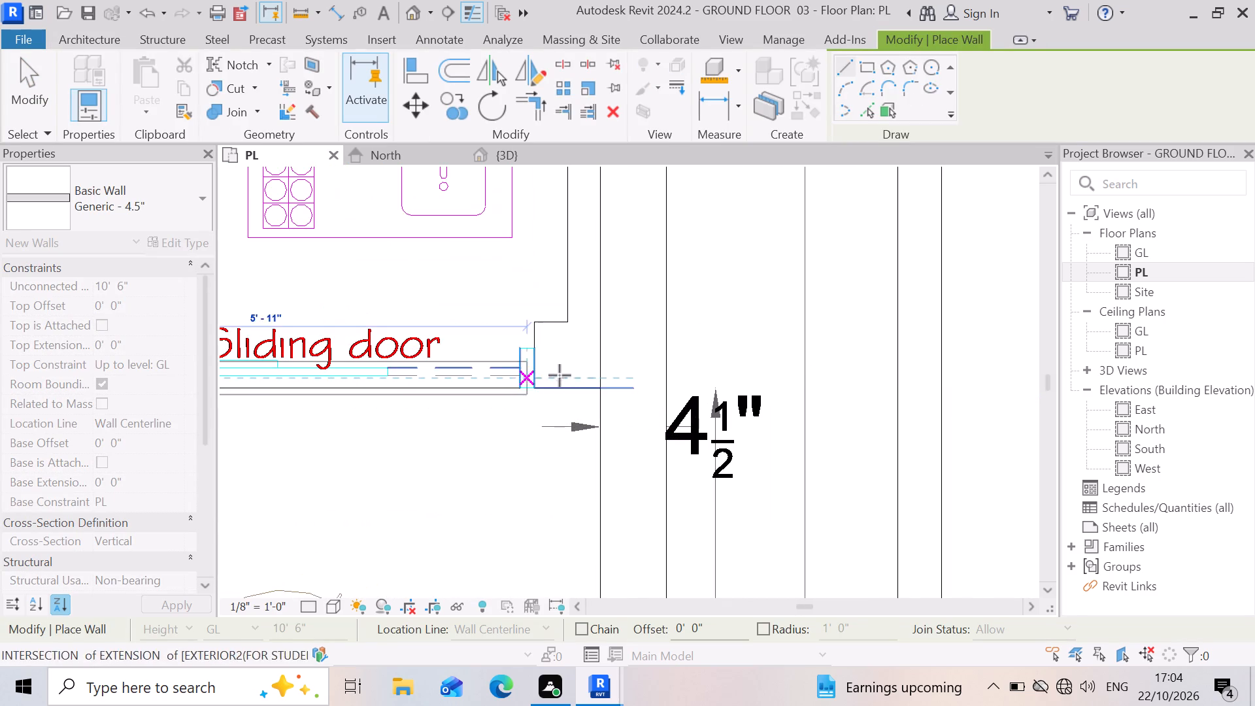
{"action": "left_click", "coordinate": [603, 378]}
{"action": "scroll", "coordinate": [603, 378], "scroll_direction": "down", "scroll_amount": 2}
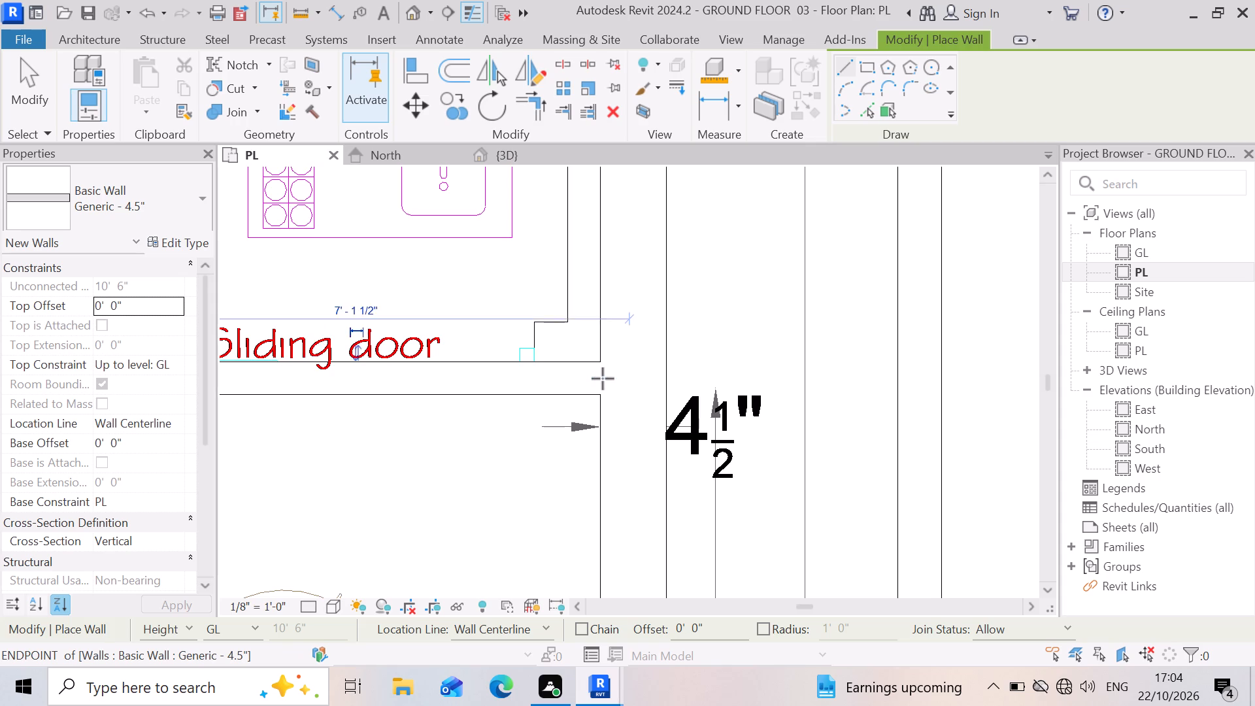
Check in 3D how the wall across the sliding door opening meets the adjoining partition and exterior wall.
{"action": "scroll", "coordinate": [603, 378], "scroll_direction": "down", "scroll_amount": 6}
{"action": "scroll", "coordinate": [602, 475], "scroll_direction": "down", "scroll_amount": 4}
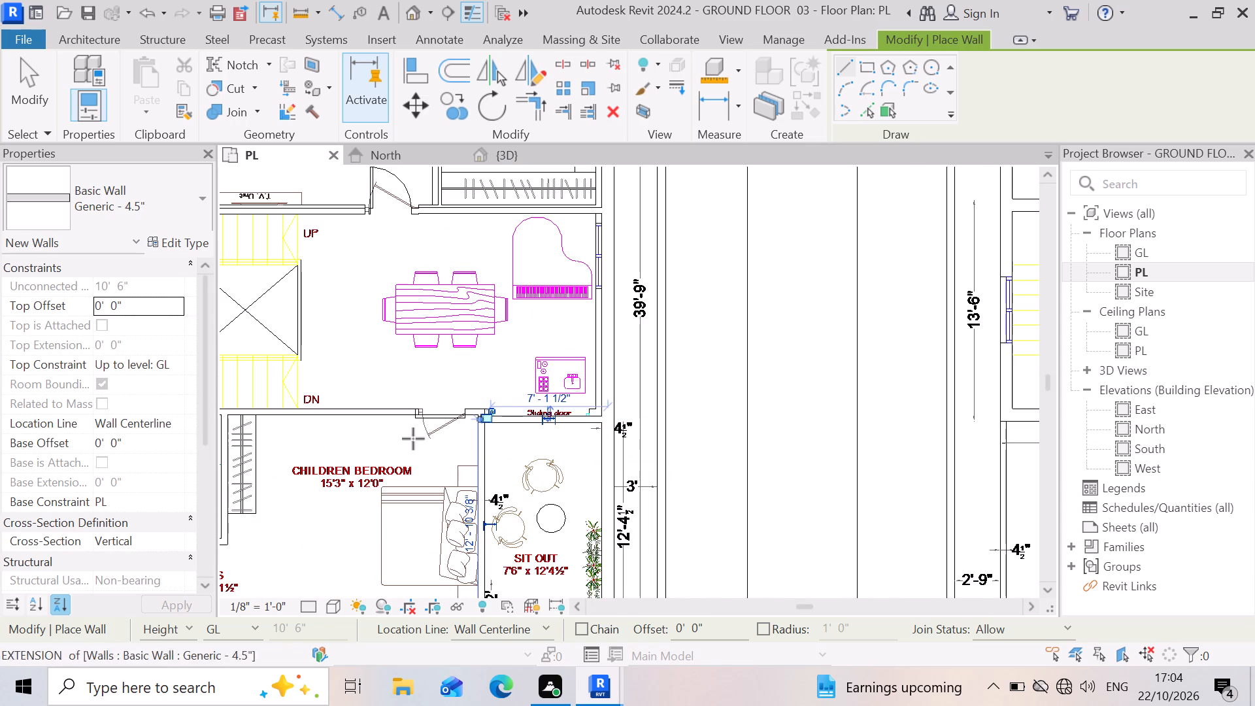
{"action": "left_click", "coordinate": [532, 154]}
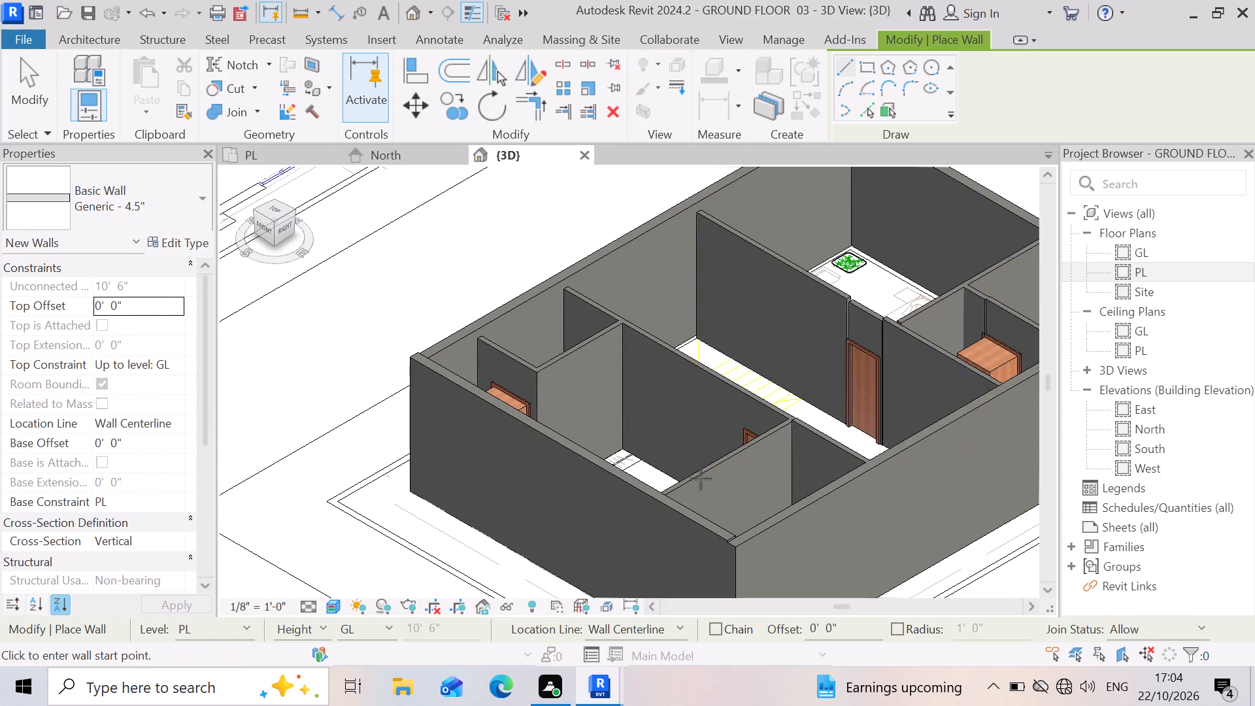
{"action": "scroll", "coordinate": [690, 475], "scroll_direction": "up", "scroll_amount": 3}
{"action": "scroll", "coordinate": [729, 415], "scroll_direction": "down", "scroll_amount": 3}
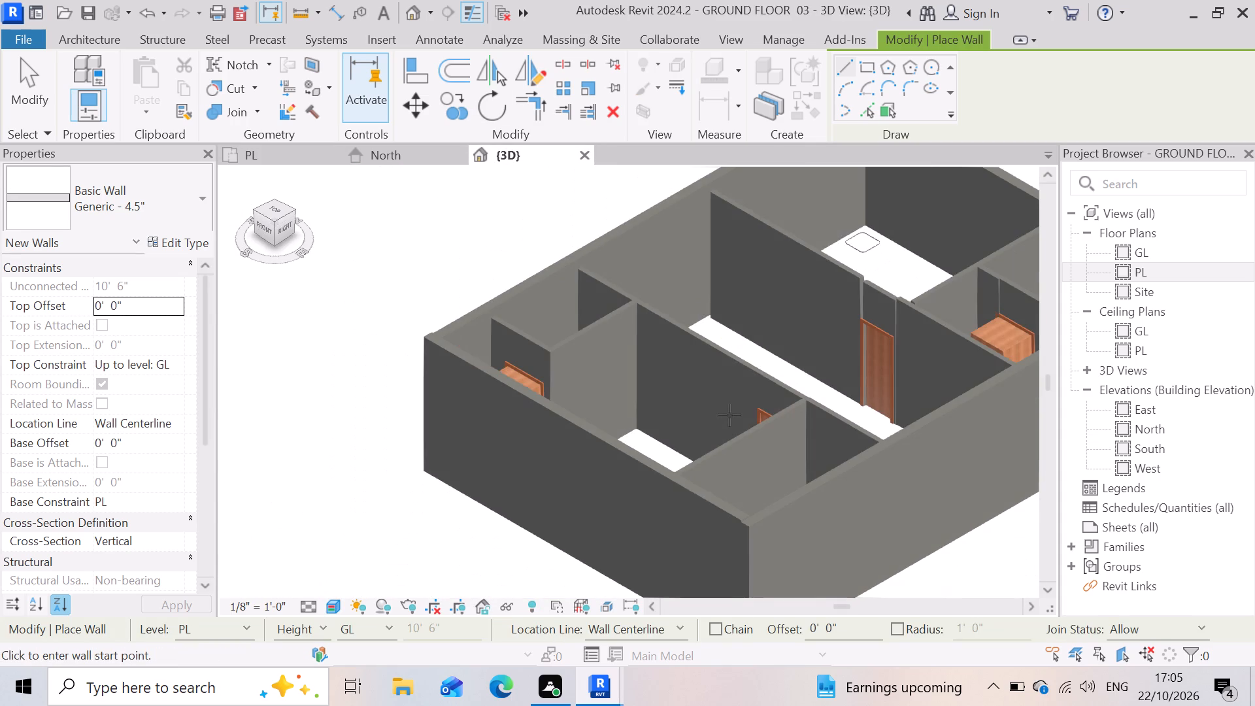
{"action": "scroll", "coordinate": [728, 411], "scroll_direction": "down", "scroll_amount": 4}
{"action": "scroll", "coordinate": [551, 421], "scroll_direction": "up", "scroll_amount": 3}
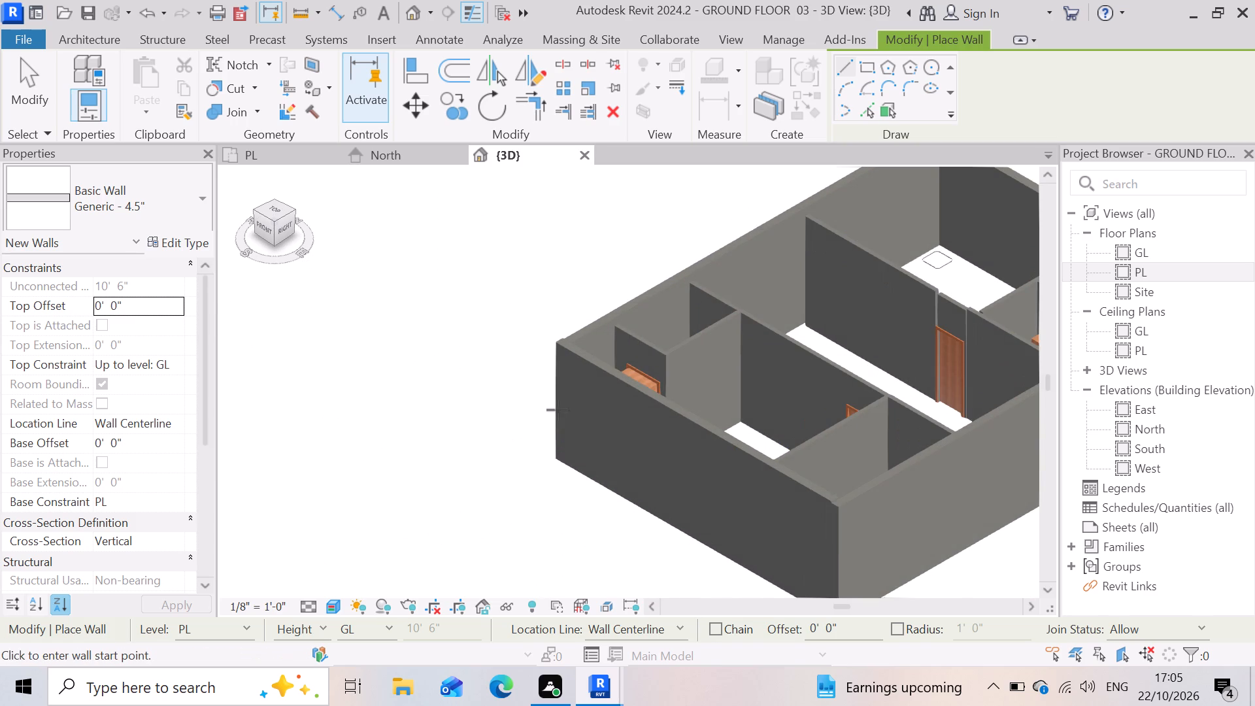
Start placing a door on the PL plan and look through the English-Imperial US library folder for a family to load.
{"action": "left_click", "coordinate": [289, 149]}
{"action": "scroll", "coordinate": [627, 341], "scroll_direction": "down", "scroll_amount": 7}
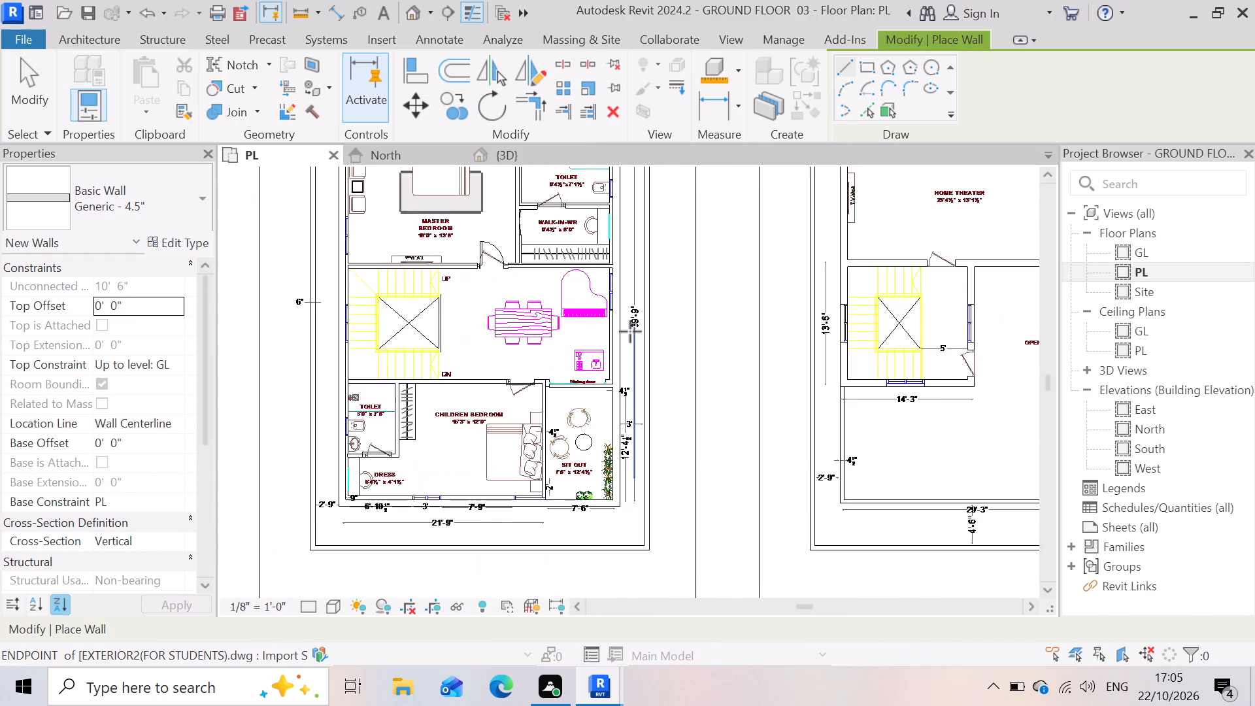
{"action": "scroll", "coordinate": [630, 331], "scroll_direction": "down", "scroll_amount": 1}
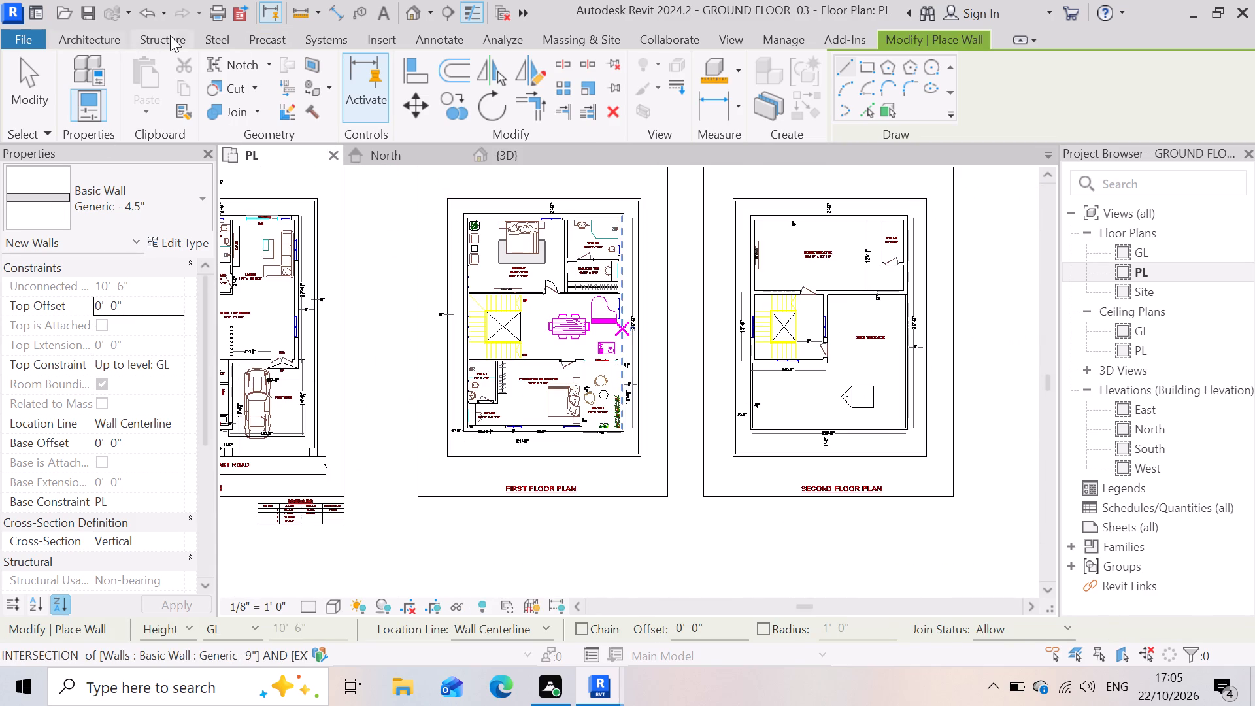
{"action": "left_click", "coordinate": [97, 35]}
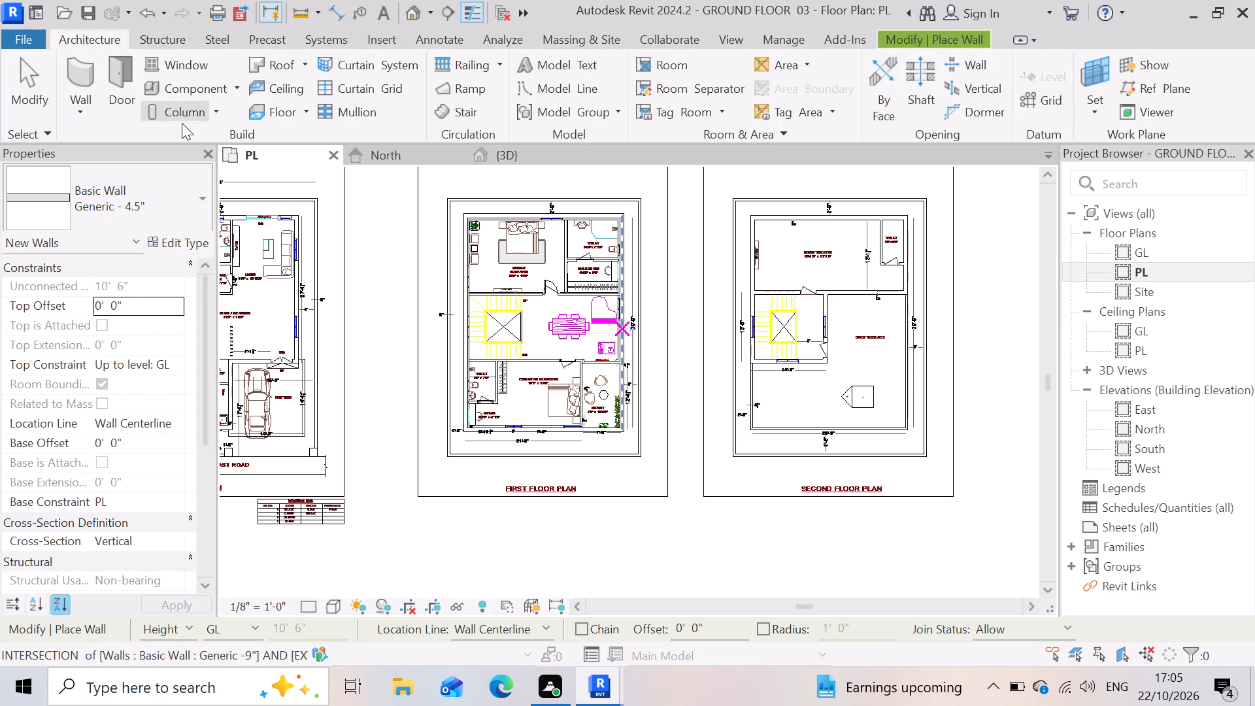
{"action": "left_click", "coordinate": [125, 71]}
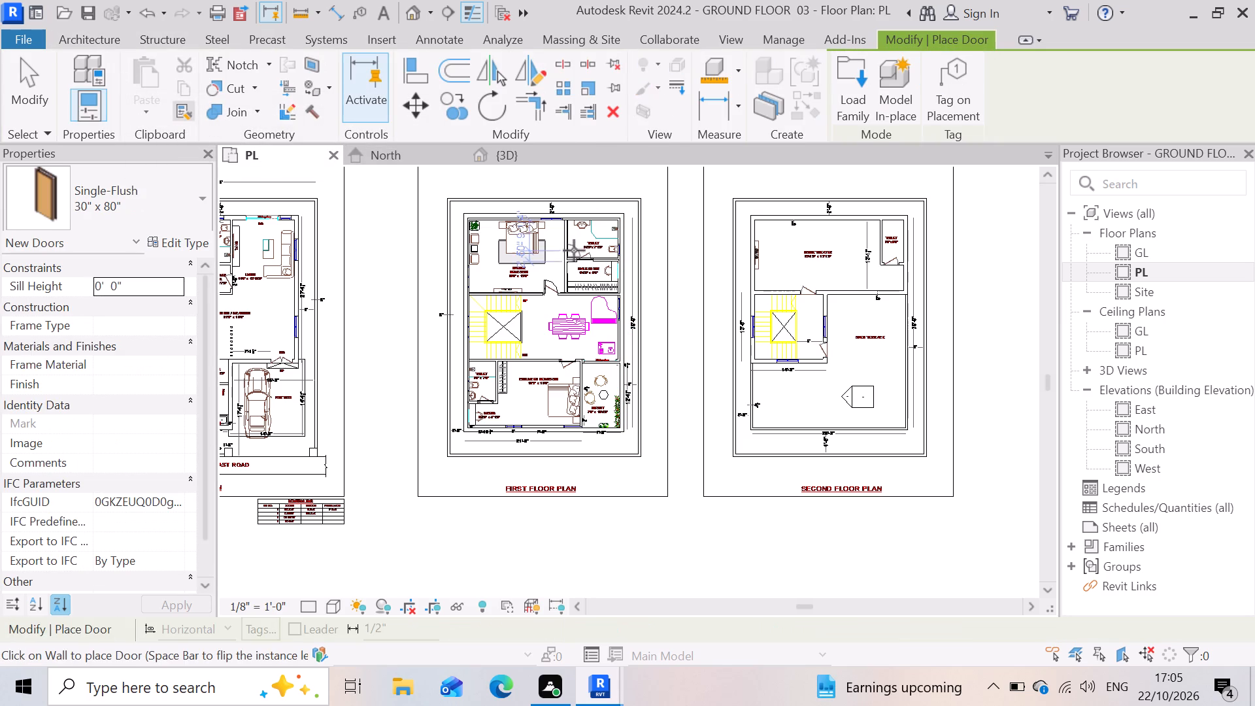
{"action": "double_click", "coordinate": [856, 73]}
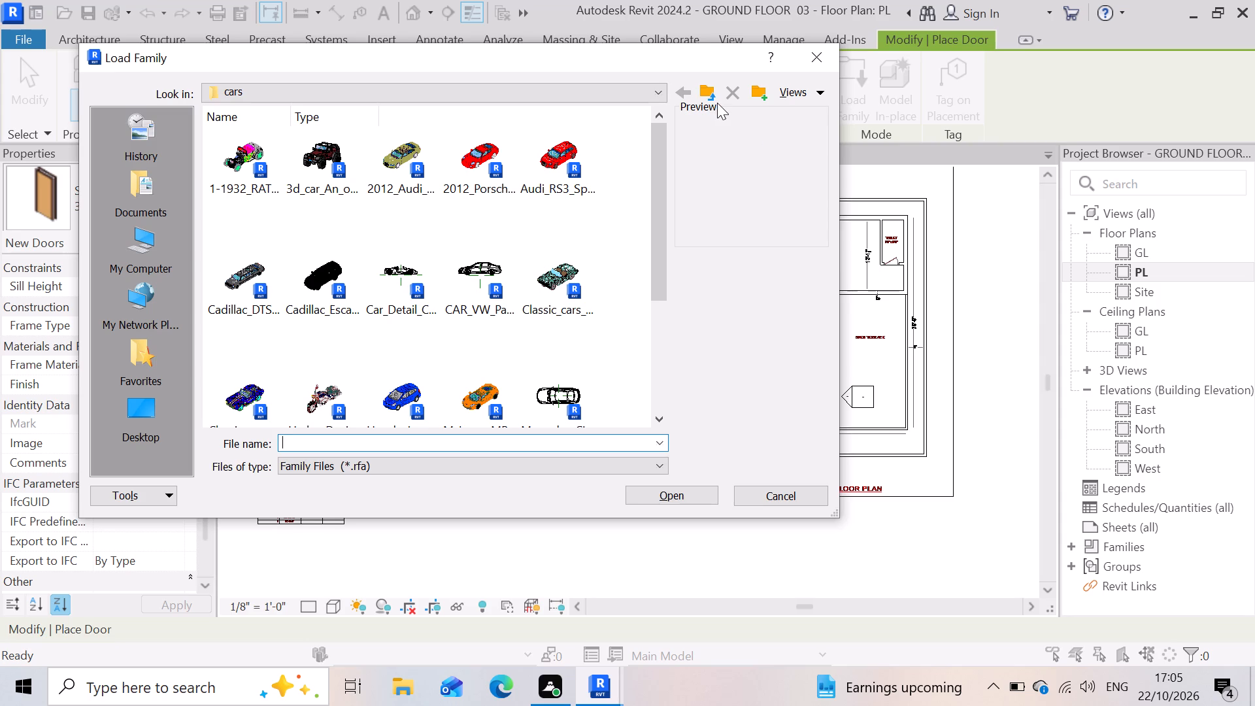
{"action": "left_click", "coordinate": [706, 87]}
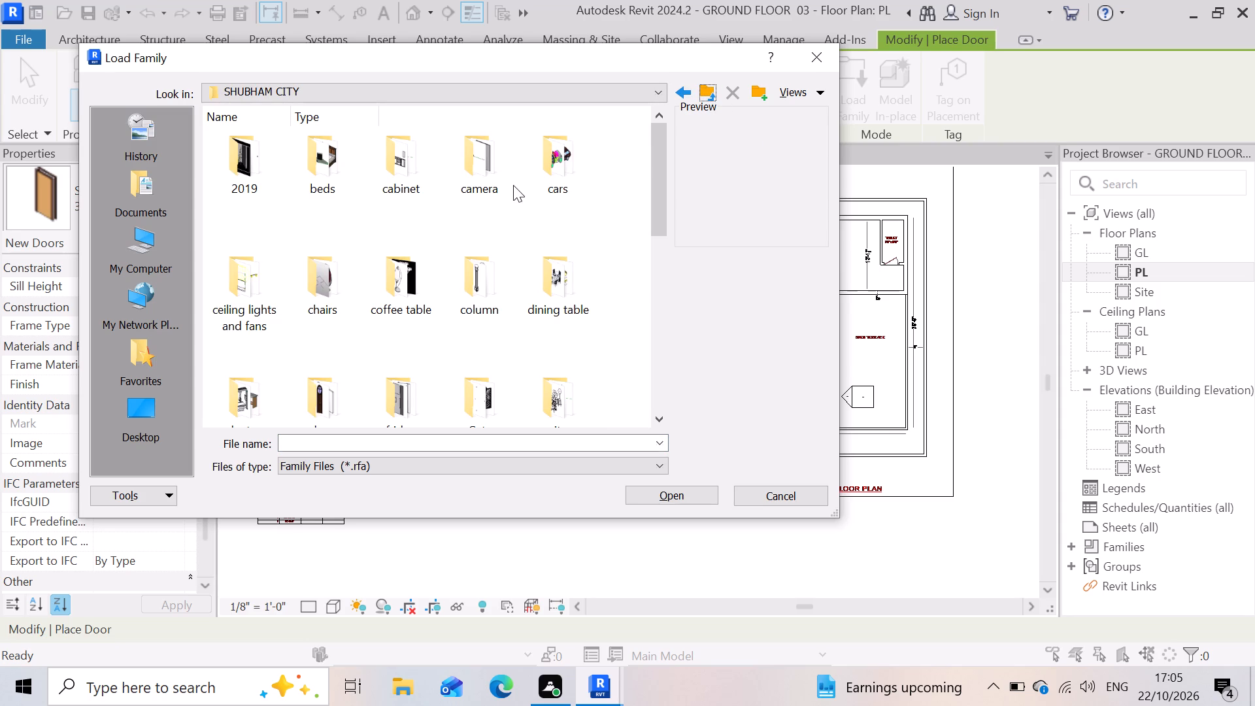
{"action": "left_click", "coordinate": [702, 95]}
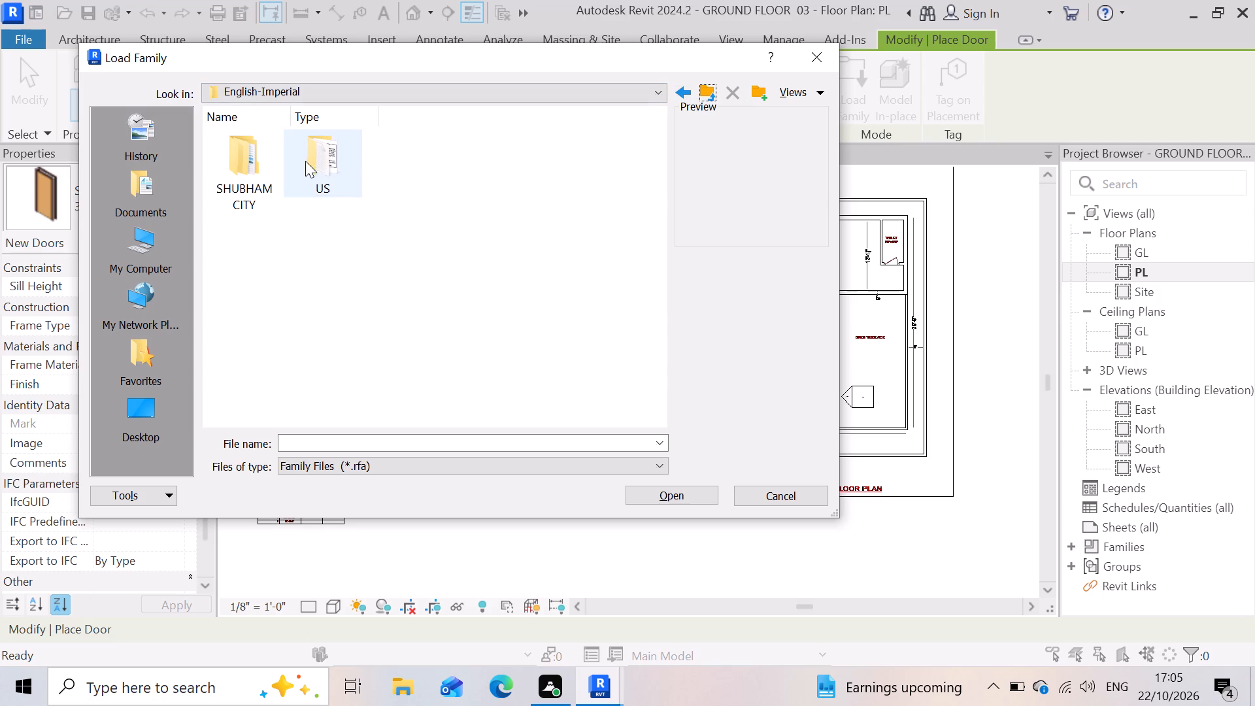
{"action": "left_click_drag", "start_coordinate": [311, 155], "coordinate": [308, 178]}
{"action": "left_click", "coordinate": [308, 179]}
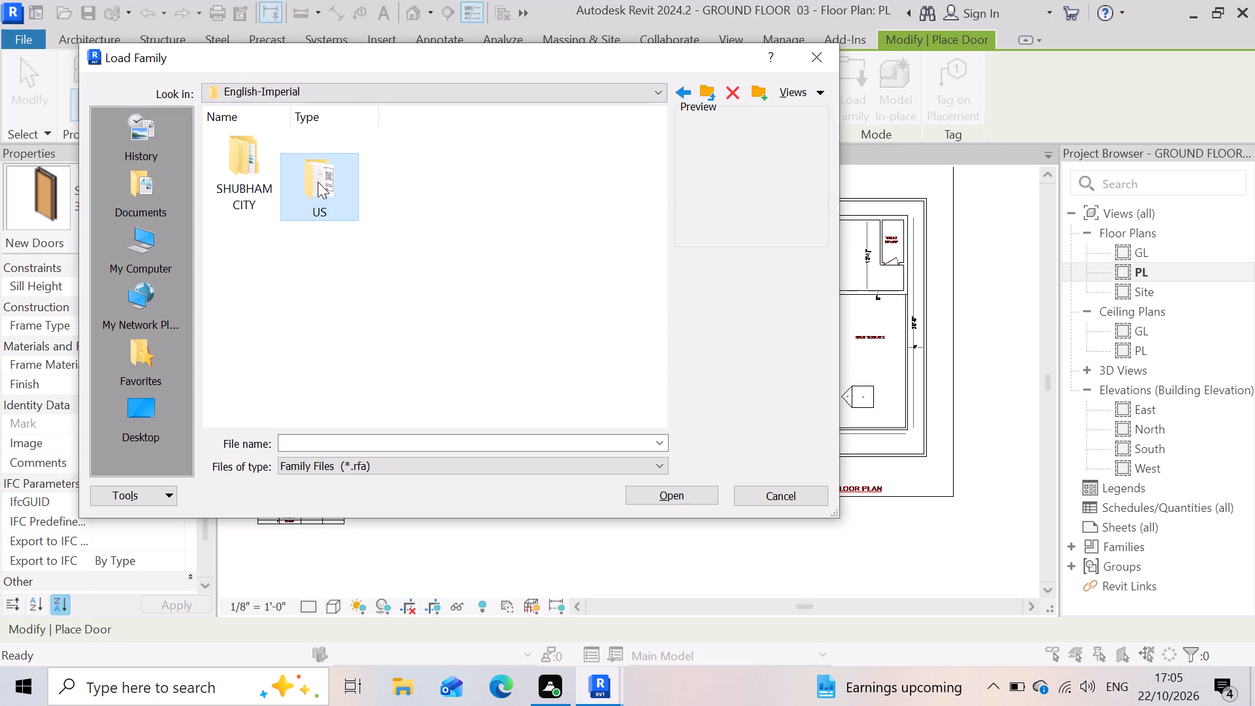
{"action": "double_click", "coordinate": [316, 178]}
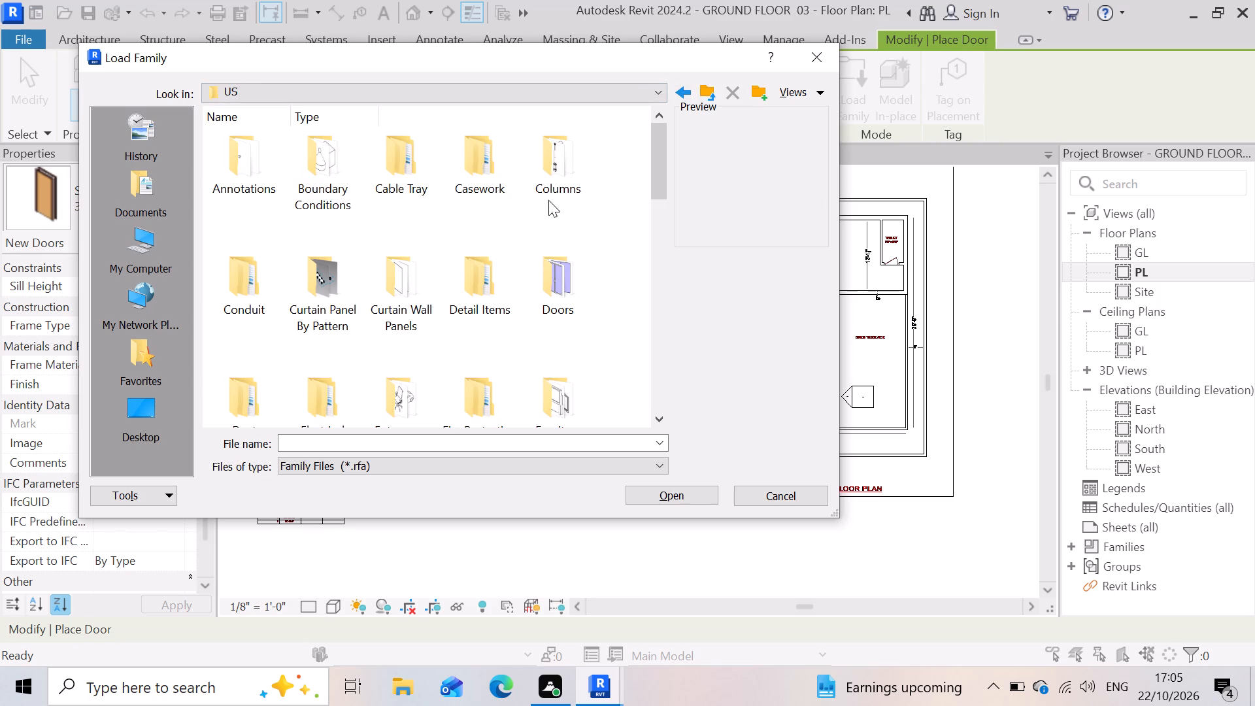
{"action": "scroll", "coordinate": [448, 252], "scroll_direction": "down", "scroll_amount": 2}
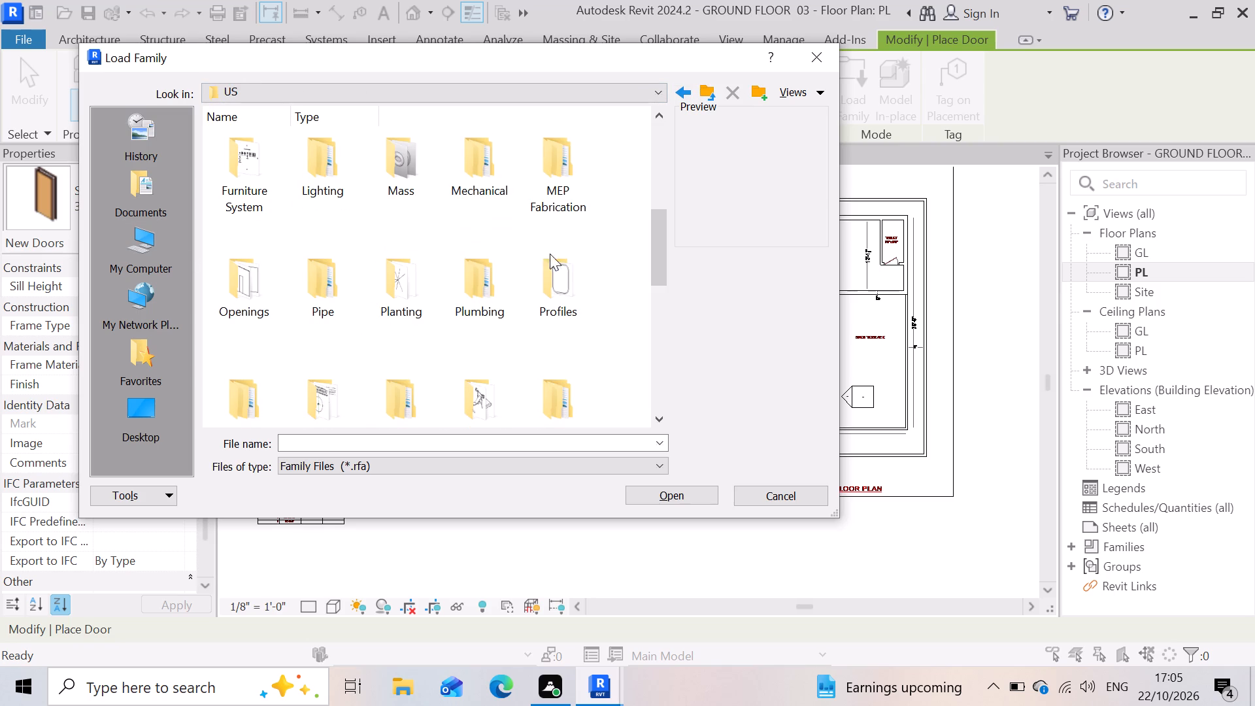
{"action": "scroll", "coordinate": [561, 255], "scroll_direction": "down", "scroll_amount": 2}
{"action": "scroll", "coordinate": [421, 250], "scroll_direction": "down", "scroll_amount": 2}
{"action": "scroll", "coordinate": [434, 260], "scroll_direction": "up", "scroll_amount": 4}
{"action": "scroll", "coordinate": [367, 265], "scroll_direction": "up", "scroll_amount": 2}
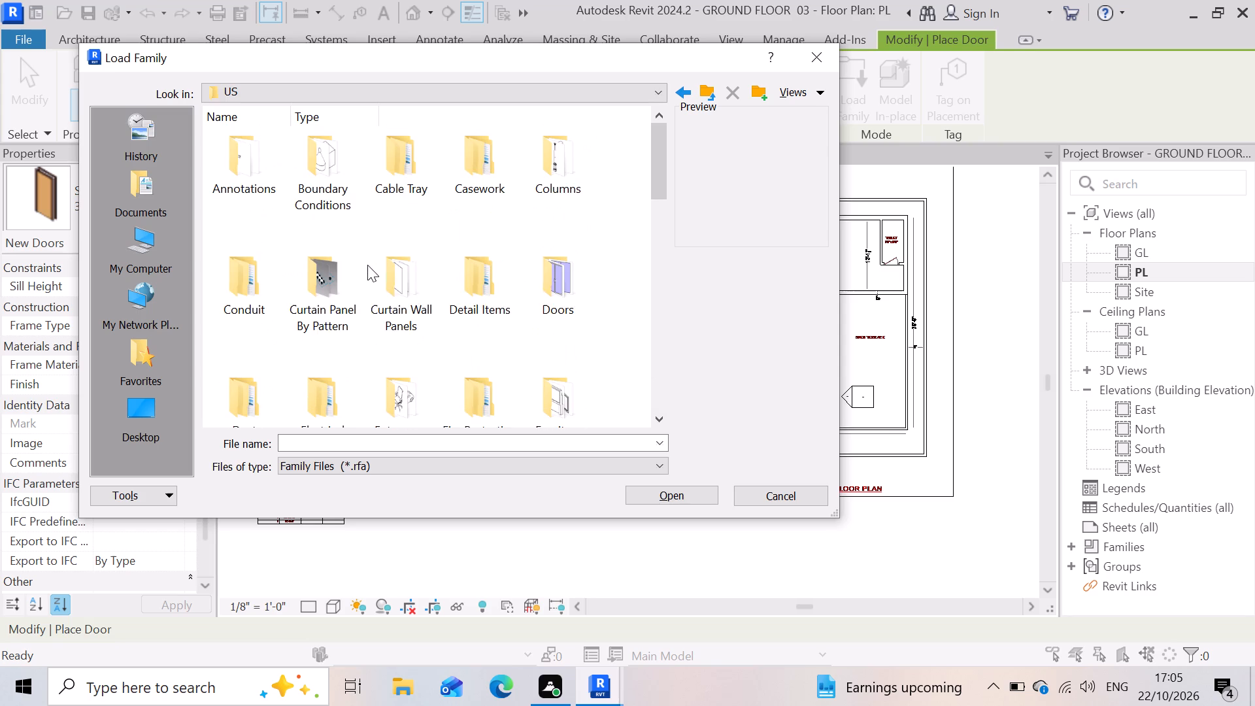
{"action": "scroll", "coordinate": [231, 240], "scroll_direction": "up", "scroll_amount": 3}
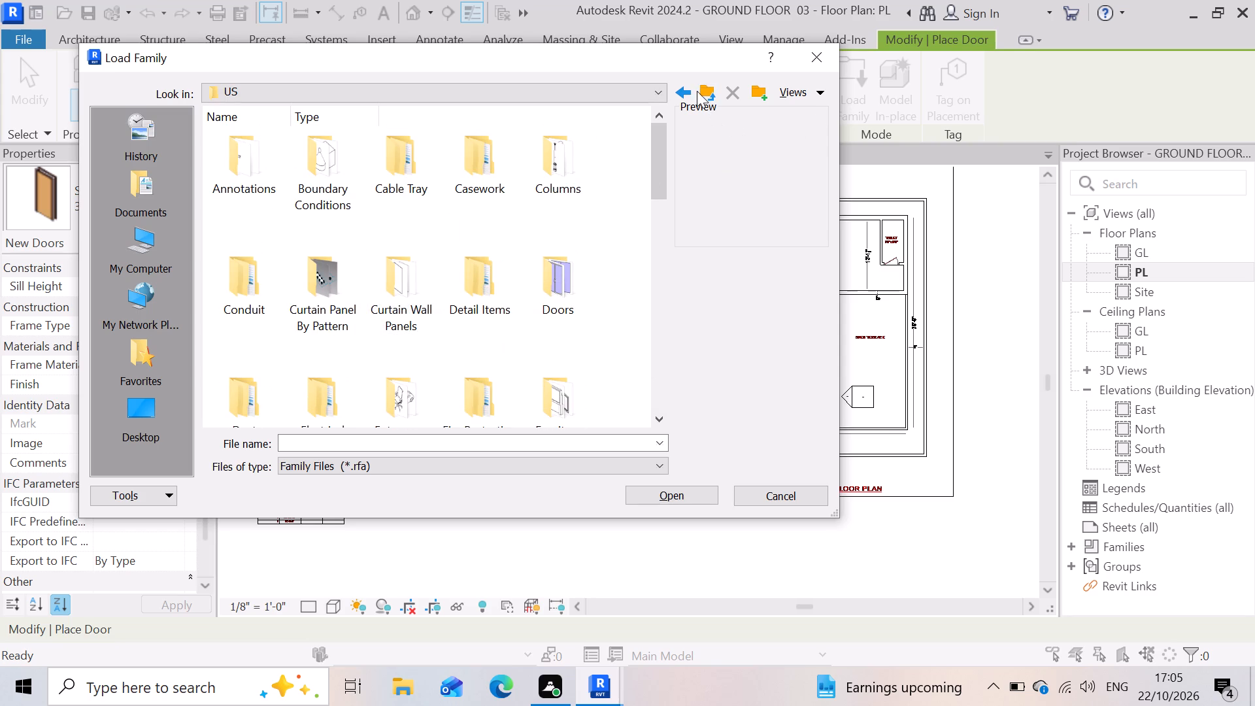
Browse up from the US folder through Libraries, Autodesk and ProgramData to look for door family files.
{"action": "left_click", "coordinate": [704, 97]}
{"action": "left_click", "coordinate": [703, 93]}
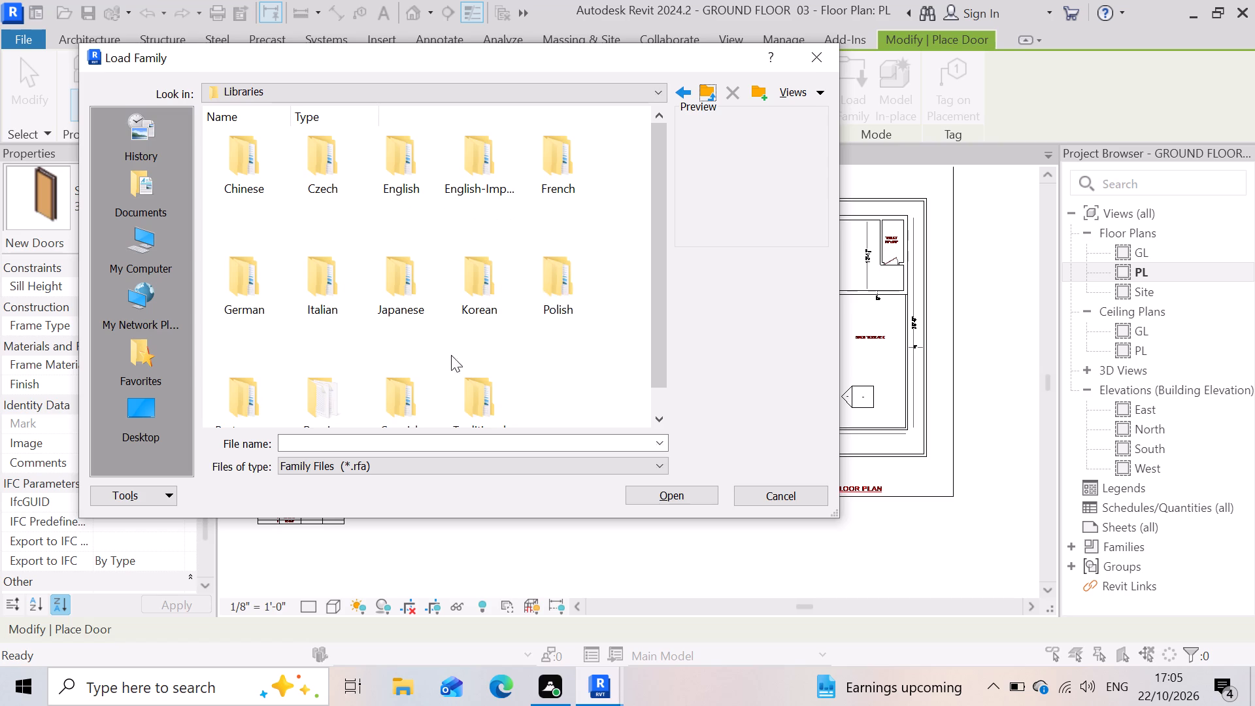
{"action": "scroll", "coordinate": [397, 354], "scroll_direction": "down", "scroll_amount": 6}
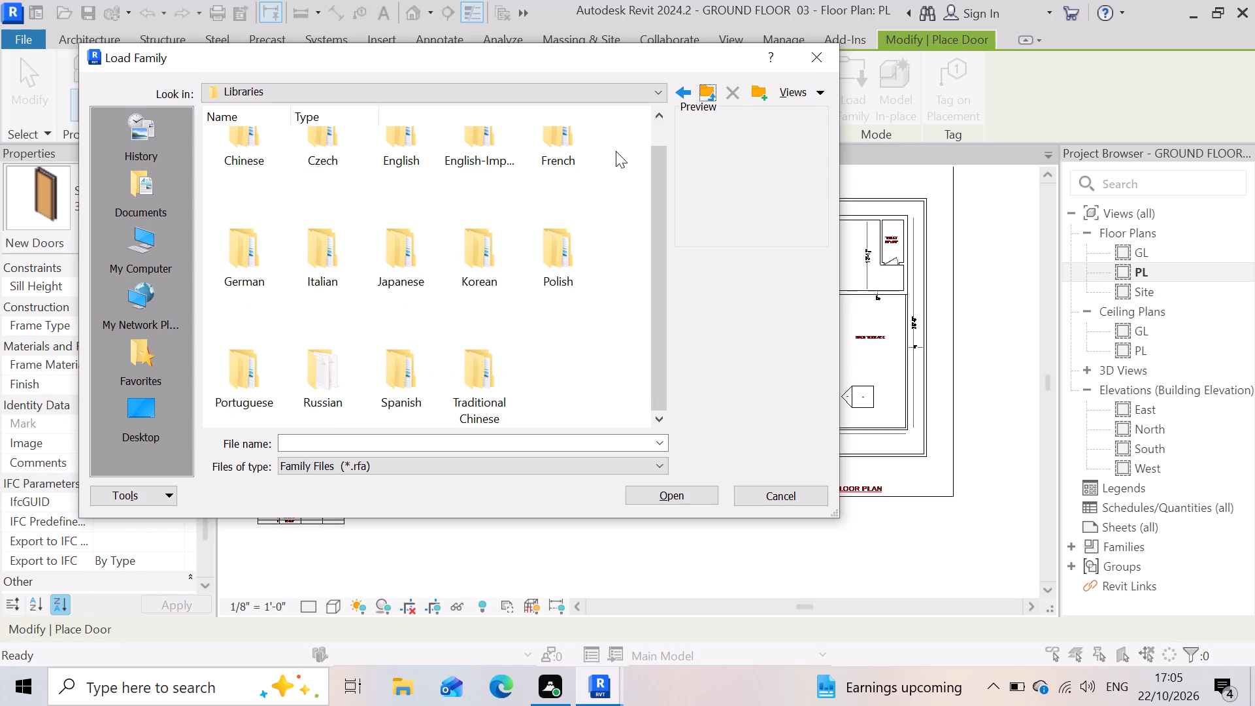
{"action": "left_click", "coordinate": [699, 93]}
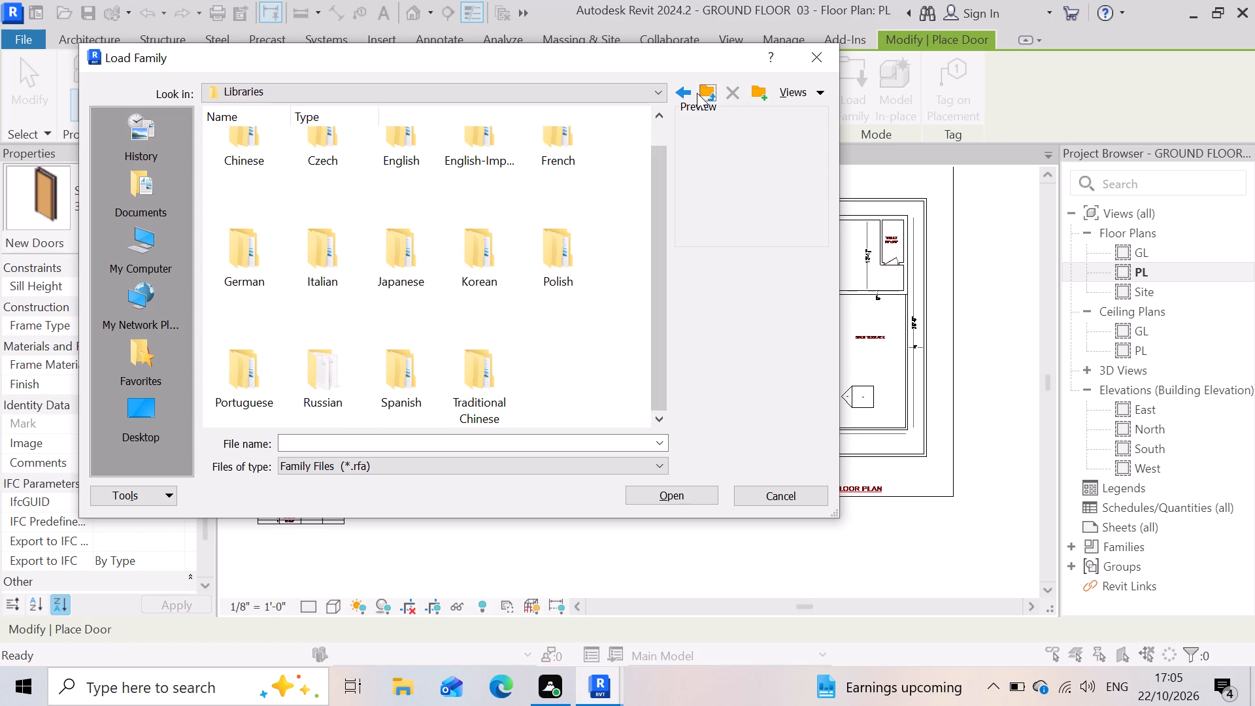
{"action": "left_click", "coordinate": [709, 82]}
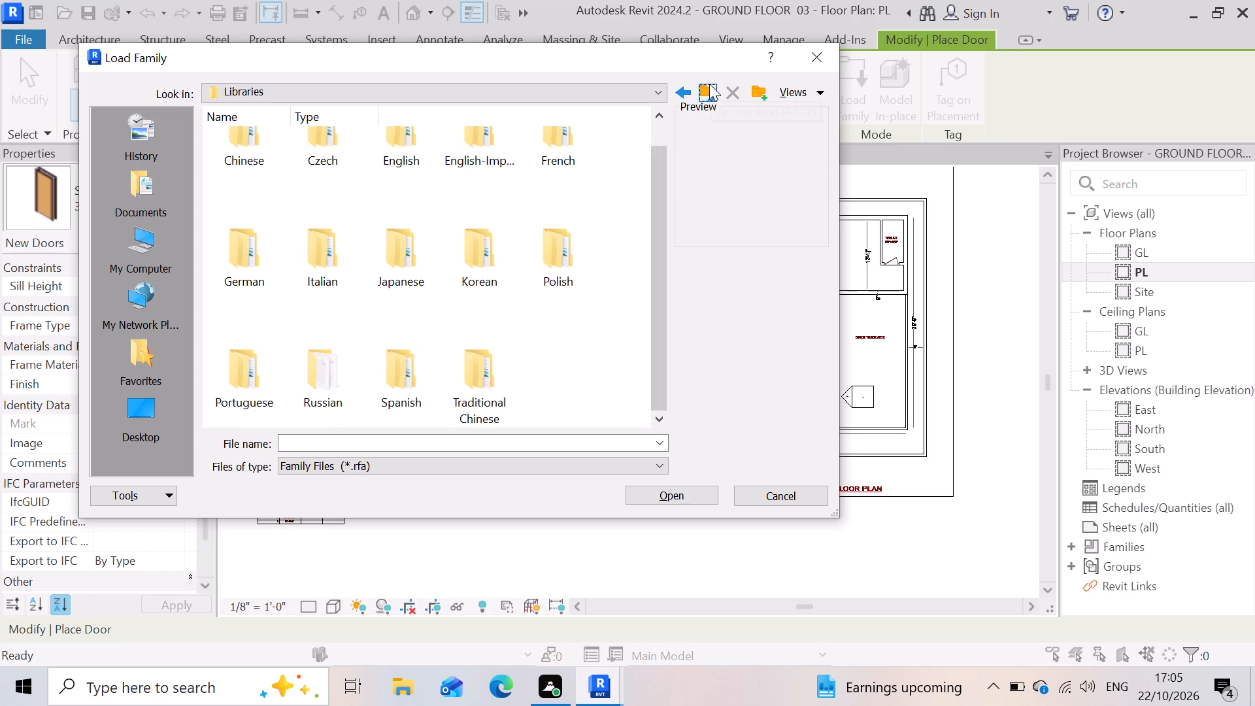
{"action": "left_click", "coordinate": [709, 82]}
{"action": "scroll", "coordinate": [486, 359], "scroll_direction": "down", "scroll_amount": 4}
{"action": "scroll", "coordinate": [486, 359], "scroll_direction": "up", "scroll_amount": 11}
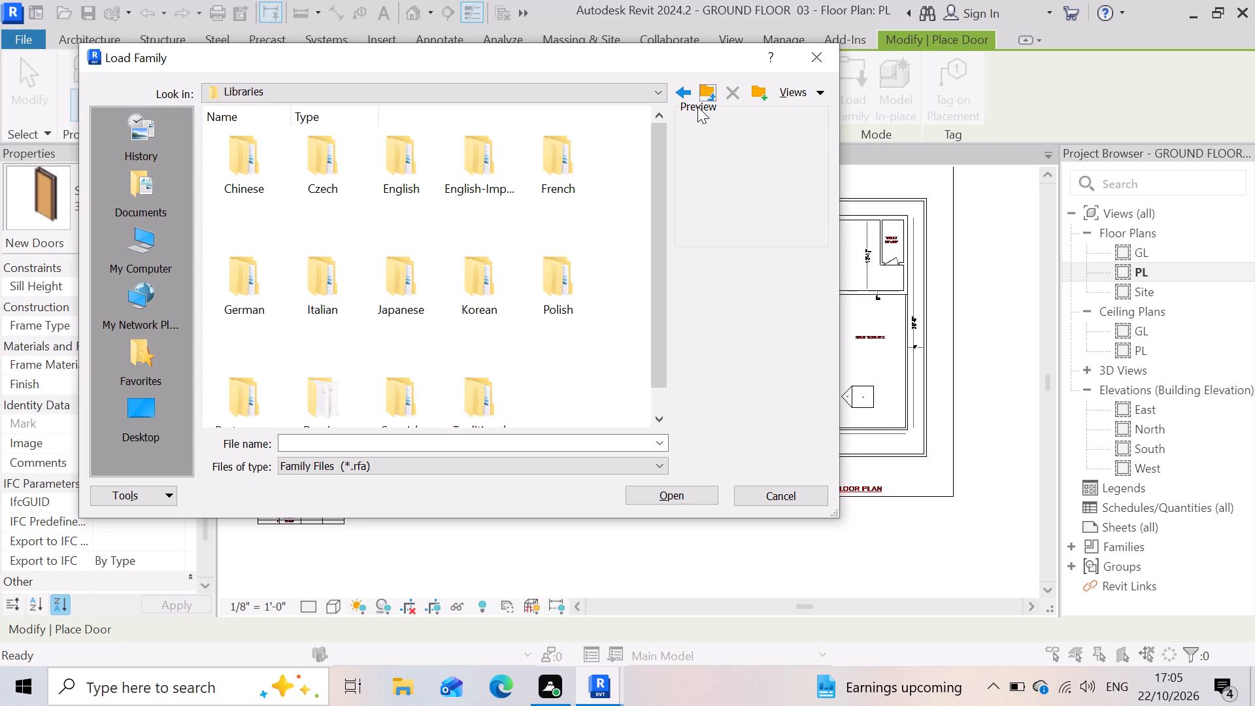
{"action": "double_click", "coordinate": [701, 99]}
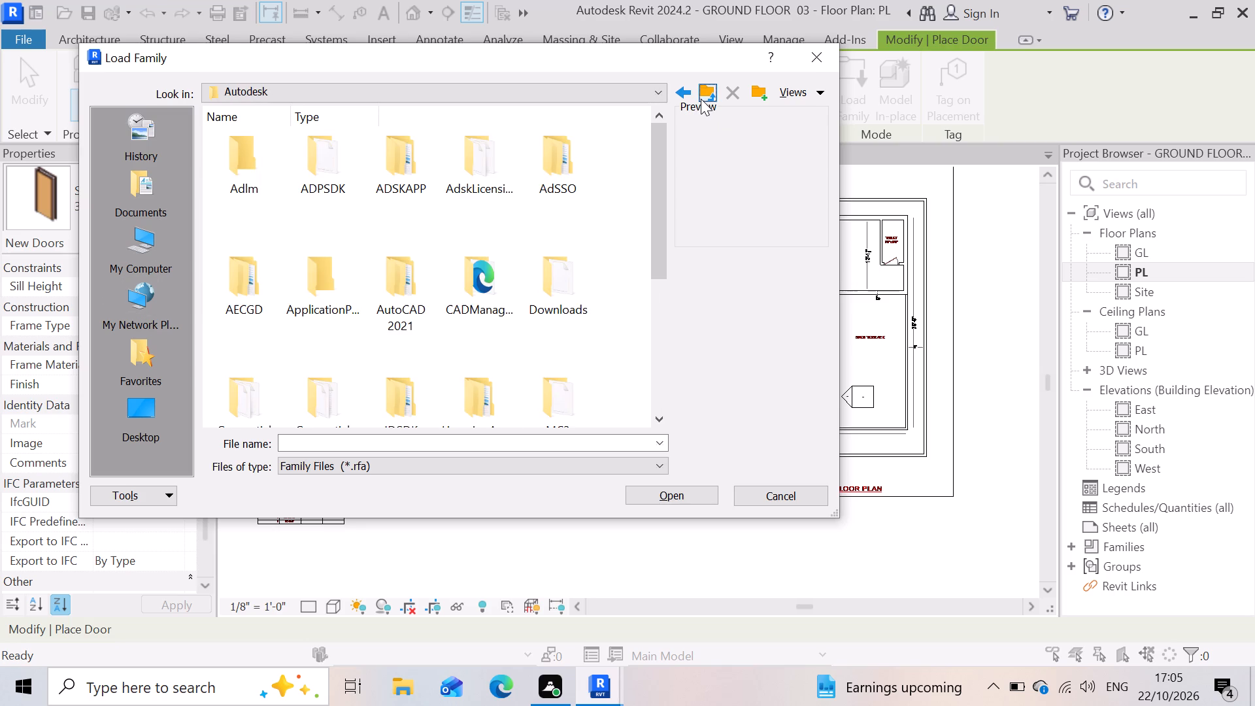
{"action": "scroll", "coordinate": [331, 269], "scroll_direction": "down", "scroll_amount": 3}
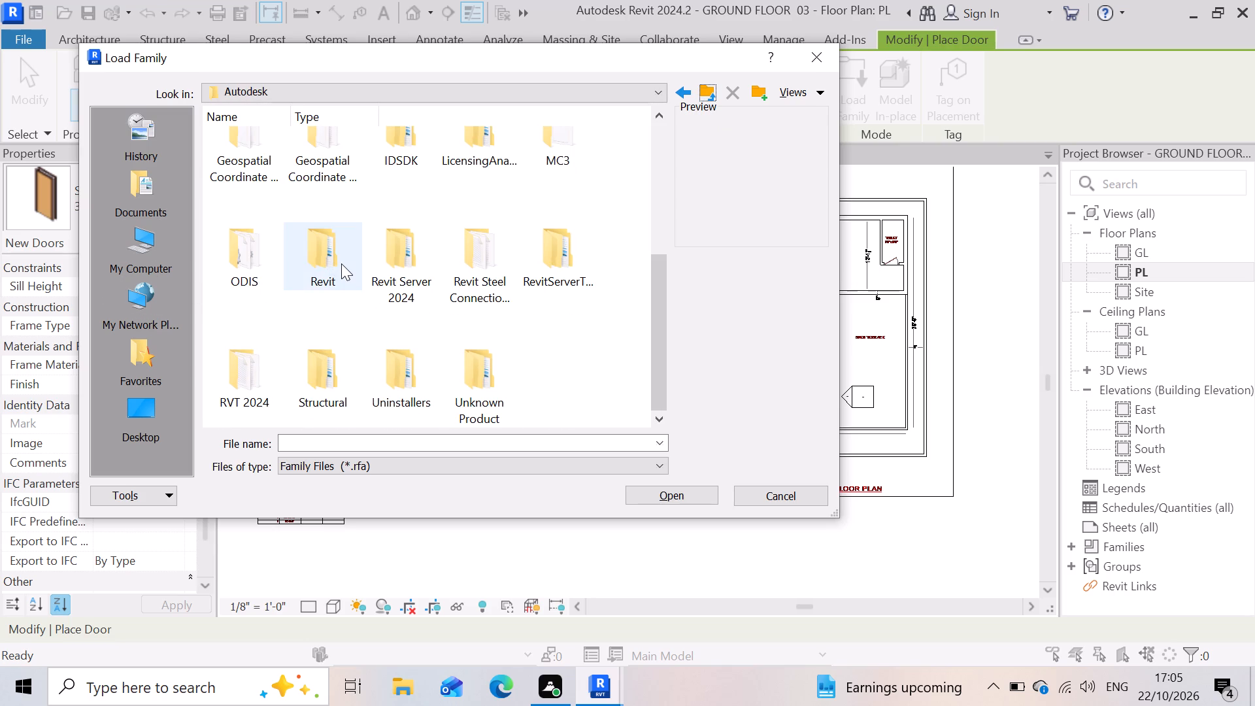
{"action": "left_click", "coordinate": [703, 93]}
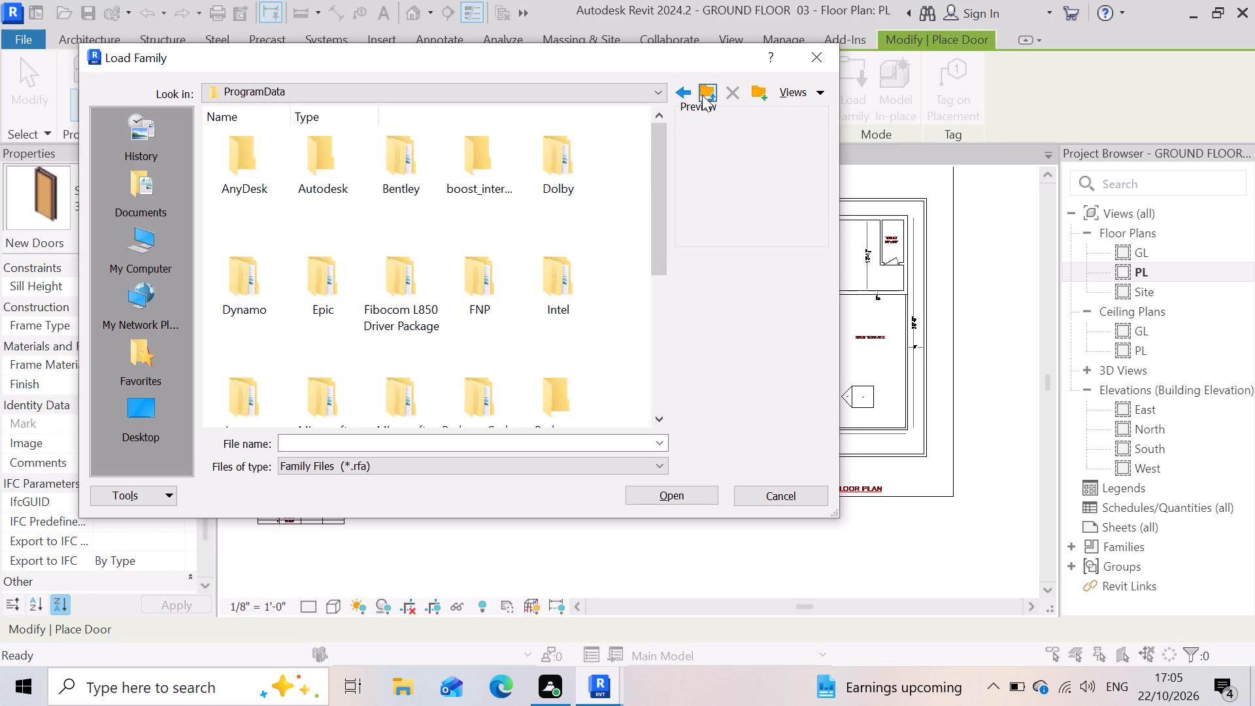
{"action": "scroll", "coordinate": [435, 305], "scroll_direction": "down", "scroll_amount": 4}
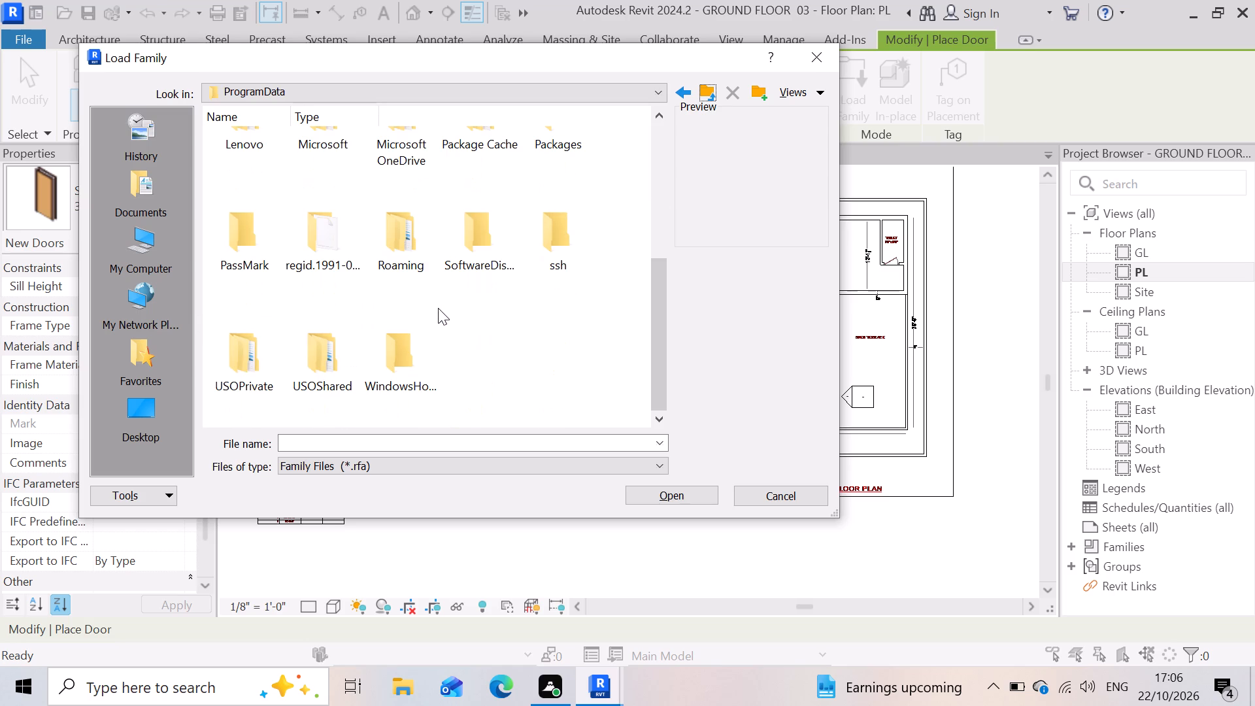
{"action": "scroll", "coordinate": [438, 307], "scroll_direction": "up", "scroll_amount": 3}
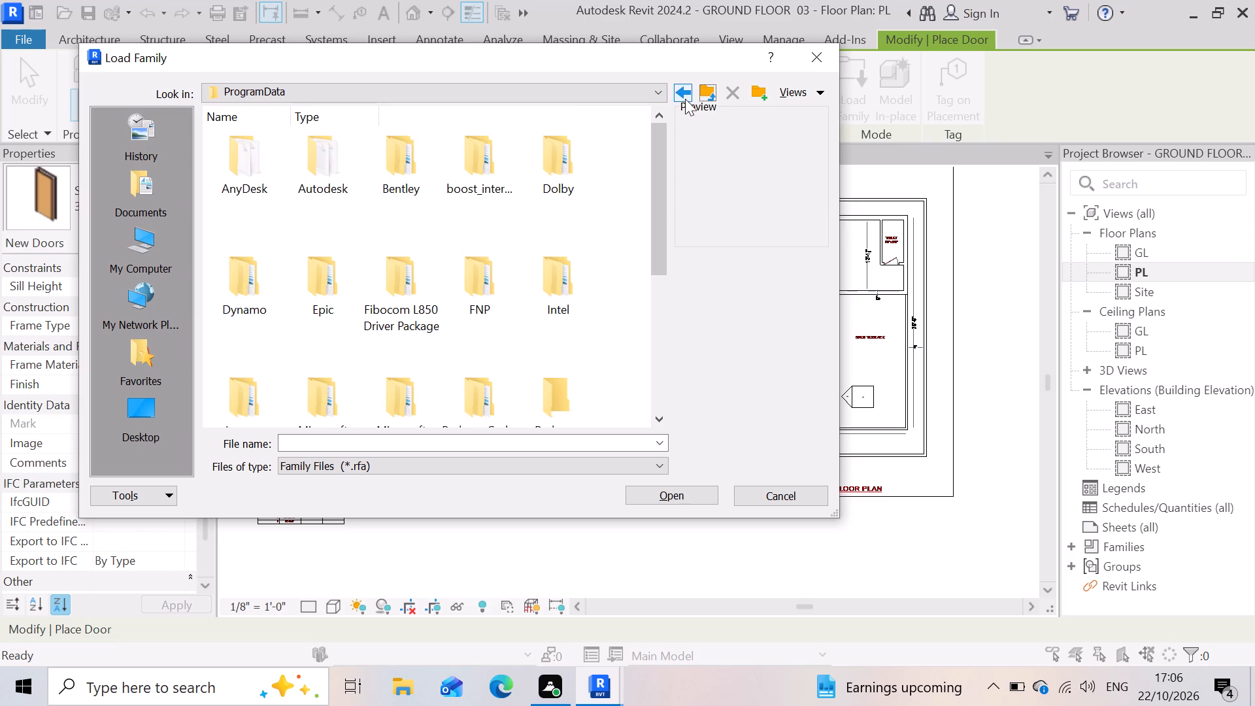
Search the C: drive, This PC and Desktop locations, including the Windows Libraries folder, for a door family to load.
{"action": "double_click", "coordinate": [704, 81]}
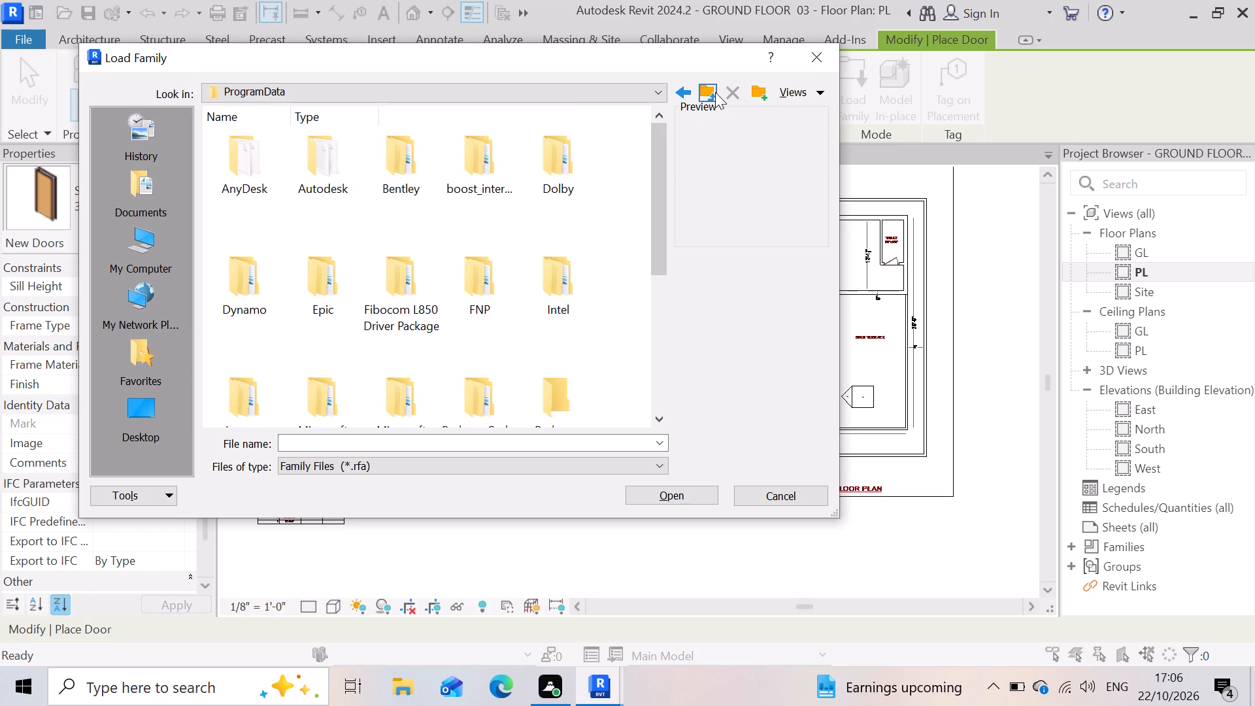
{"action": "double_click", "coordinate": [699, 94]}
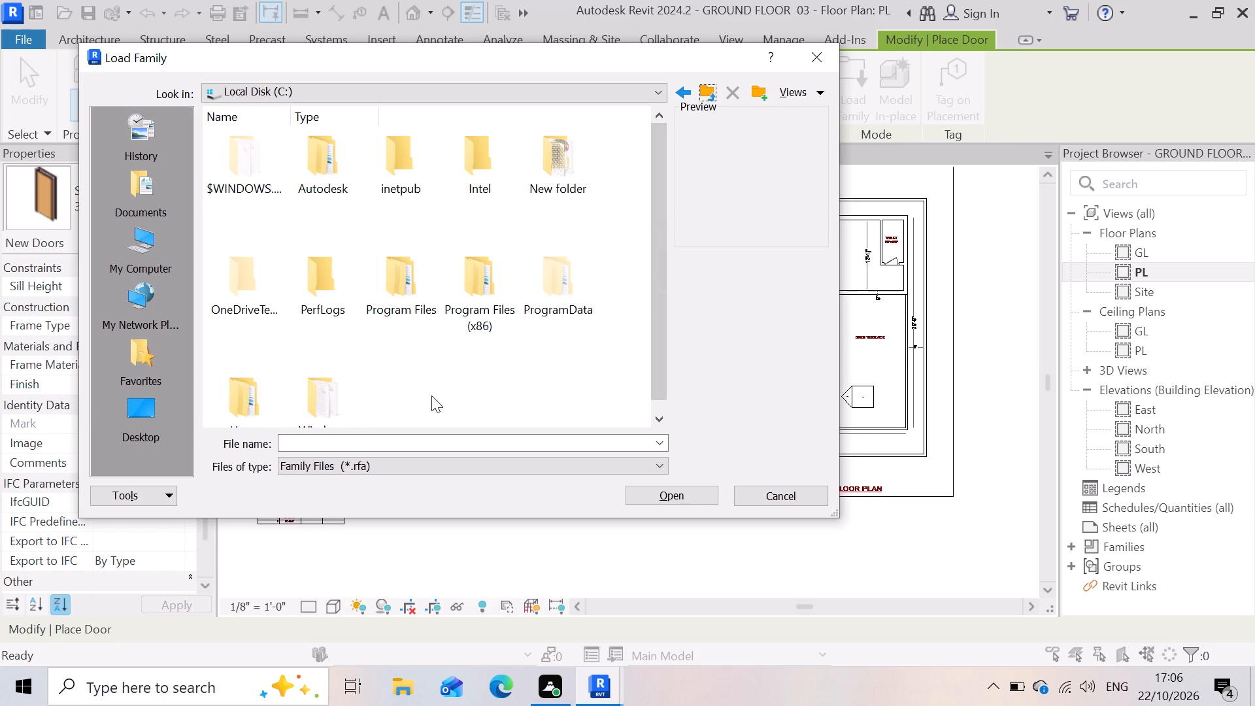
{"action": "scroll", "coordinate": [431, 395], "scroll_direction": "down", "scroll_amount": 4}
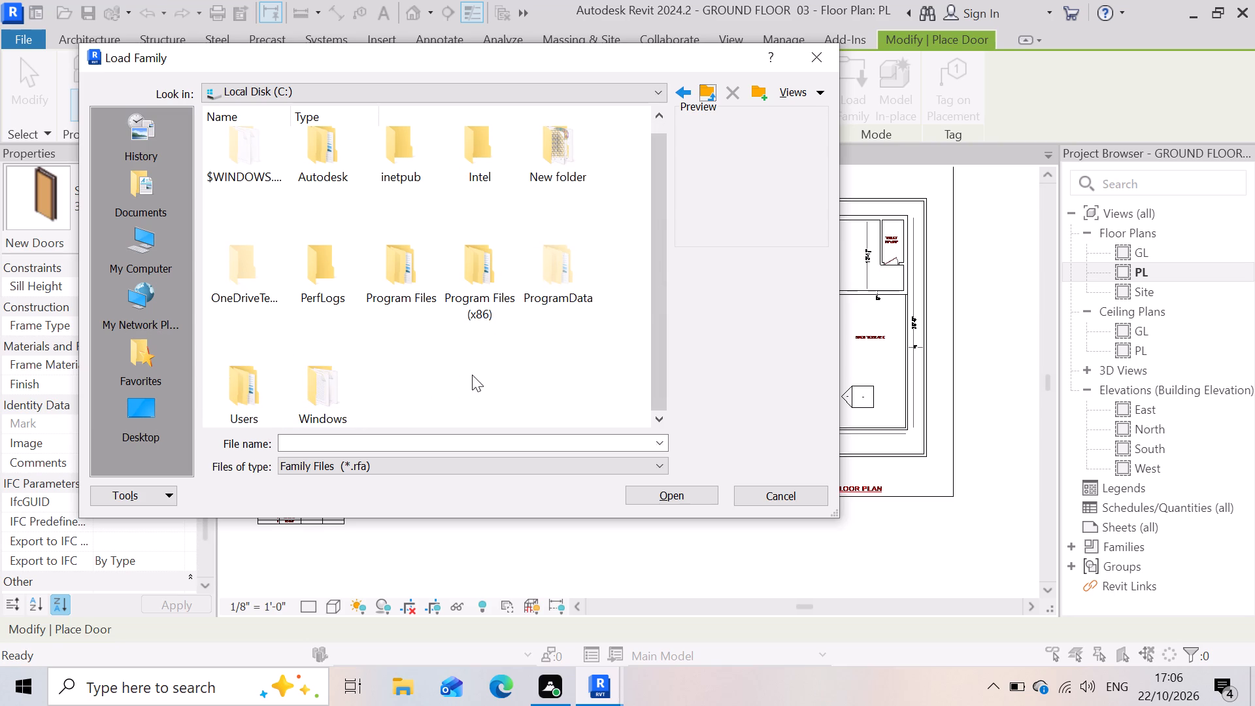
{"action": "scroll", "coordinate": [472, 374], "scroll_direction": "up", "scroll_amount": 1}
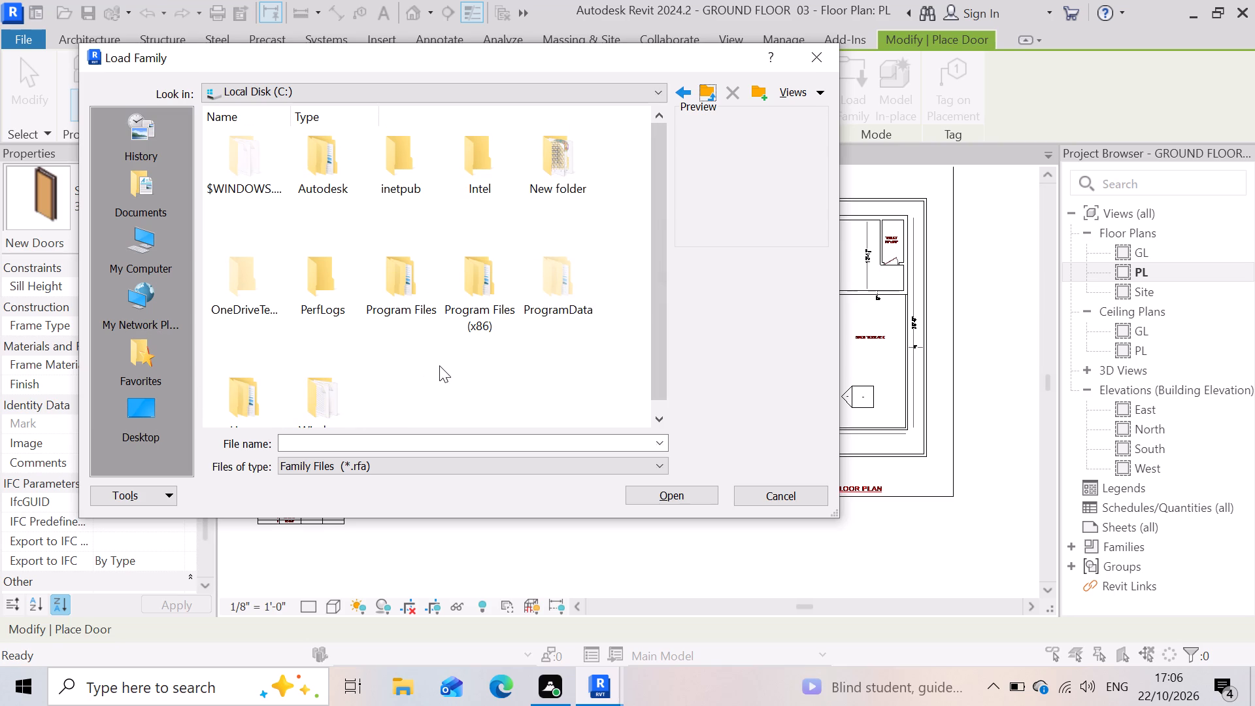
{"action": "scroll", "coordinate": [439, 365], "scroll_direction": "up", "scroll_amount": 2}
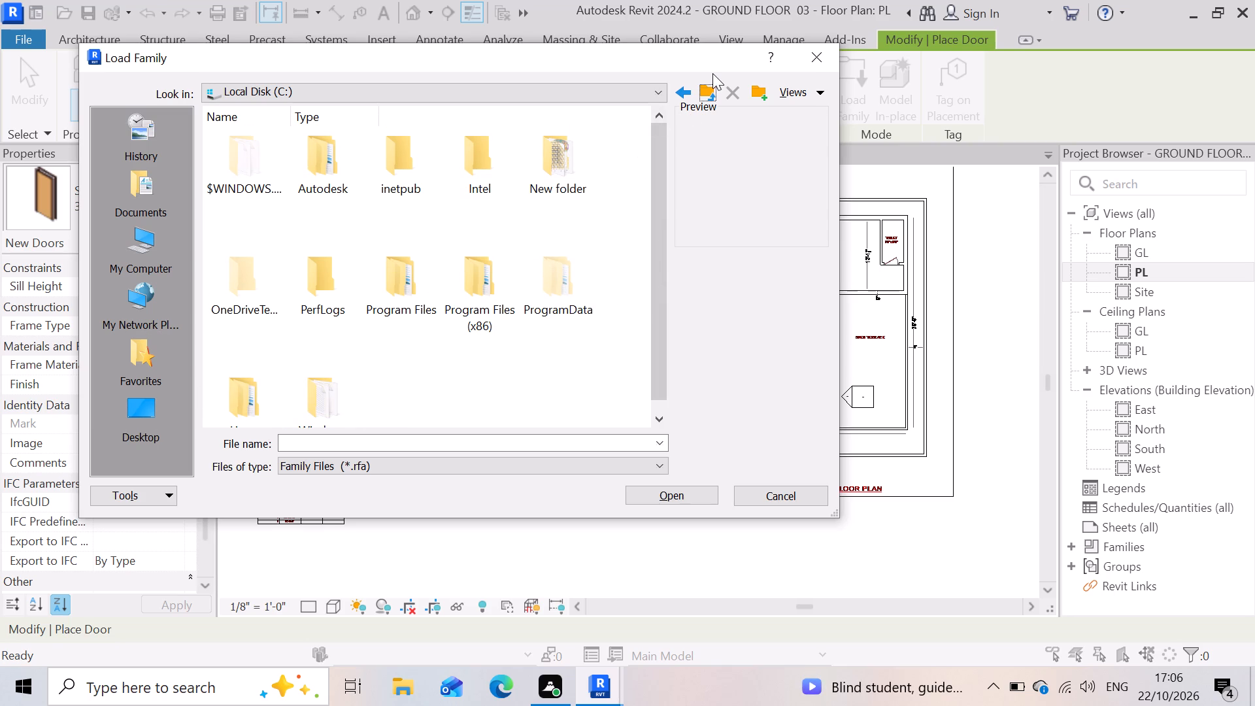
{"action": "left_click", "coordinate": [705, 98]}
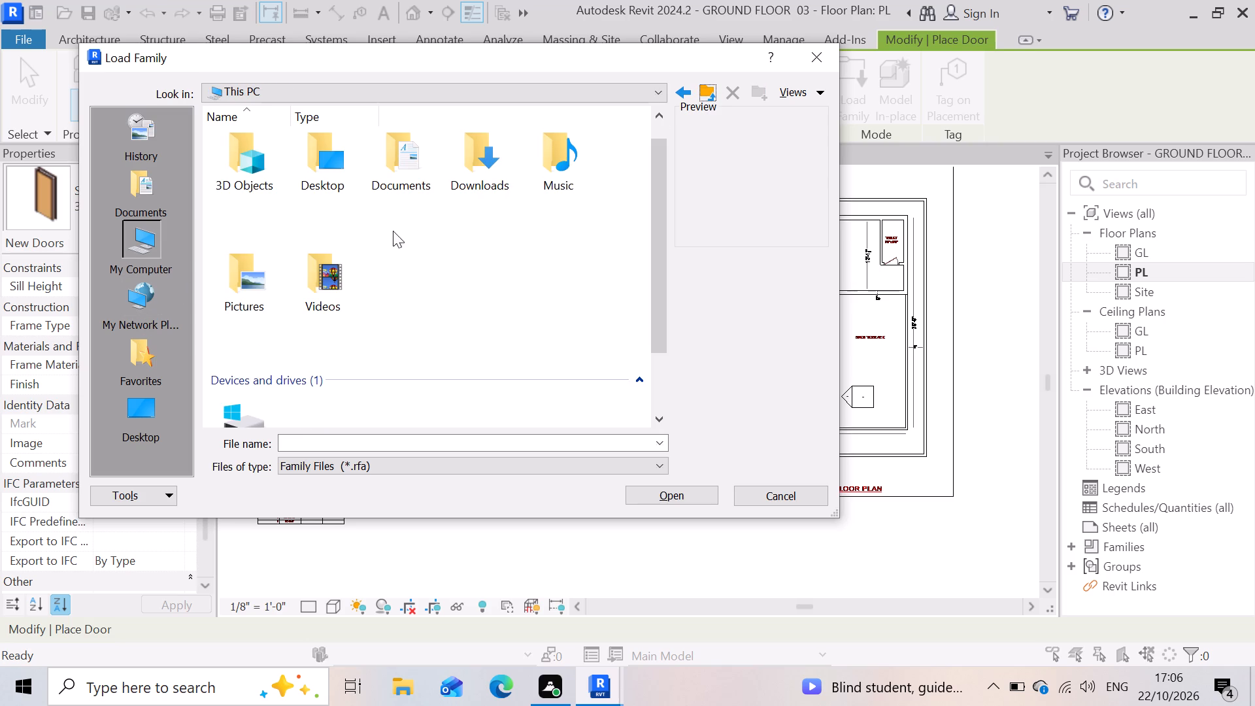
{"action": "scroll", "coordinate": [504, 238], "scroll_direction": "down", "scroll_amount": 3}
{"action": "scroll", "coordinate": [504, 238], "scroll_direction": "up", "scroll_amount": 6}
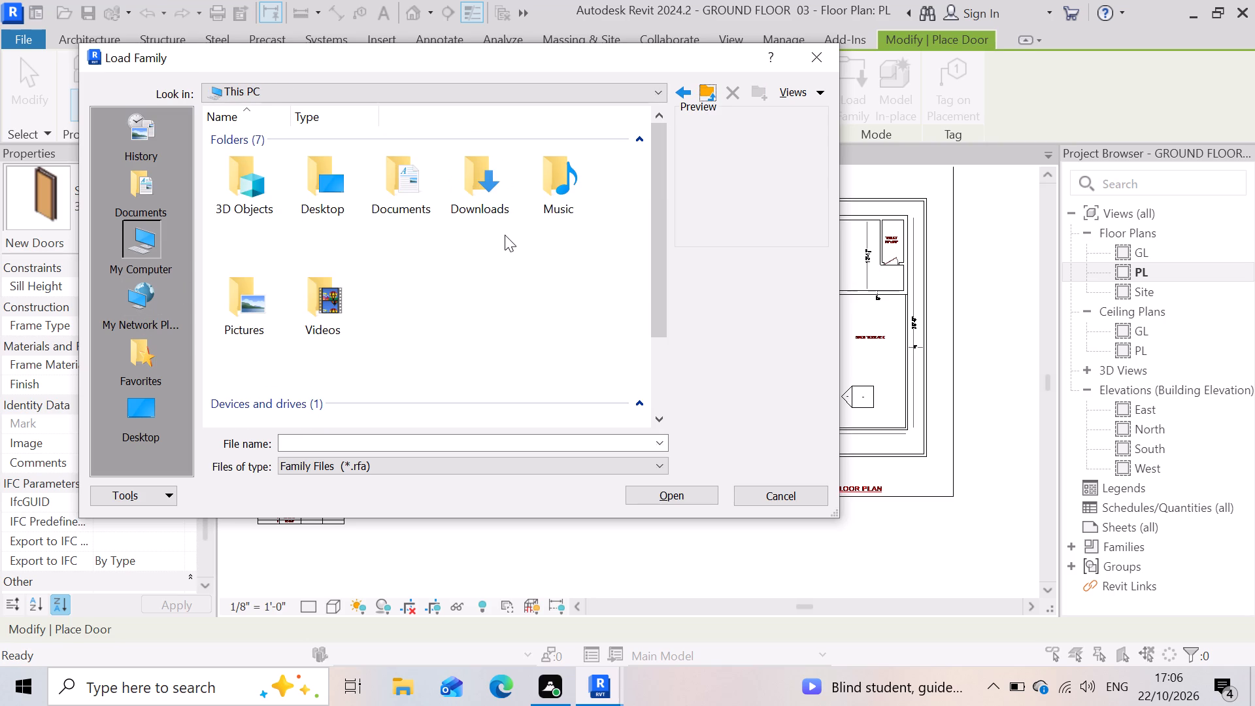
{"action": "left_click", "coordinate": [697, 97]}
{"action": "left_click", "coordinate": [703, 90]}
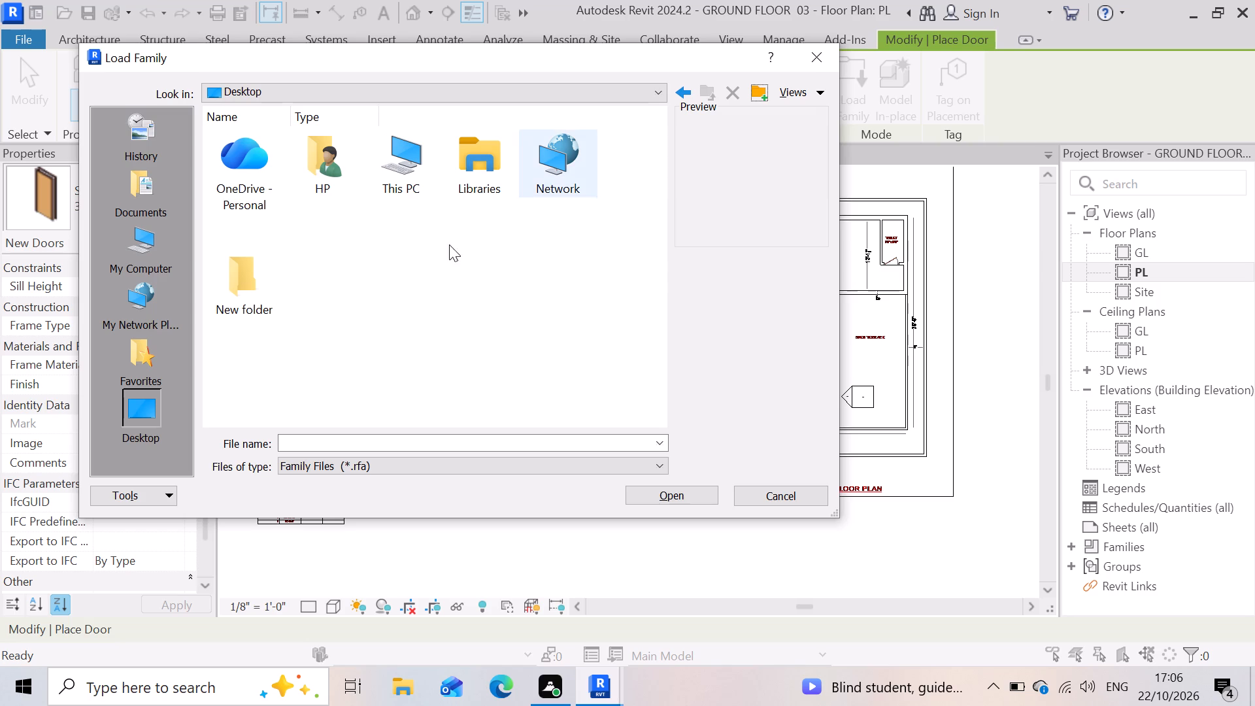
{"action": "double_click", "coordinate": [500, 171]}
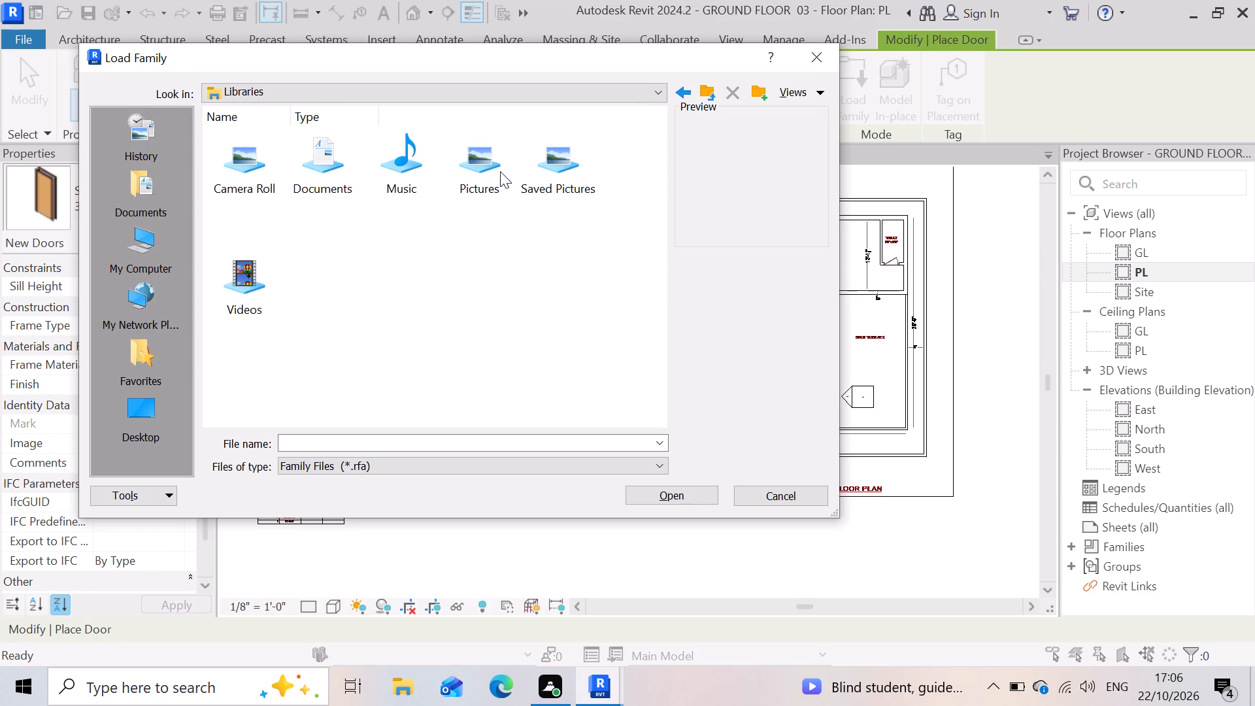
{"action": "left_click", "coordinate": [700, 89]}
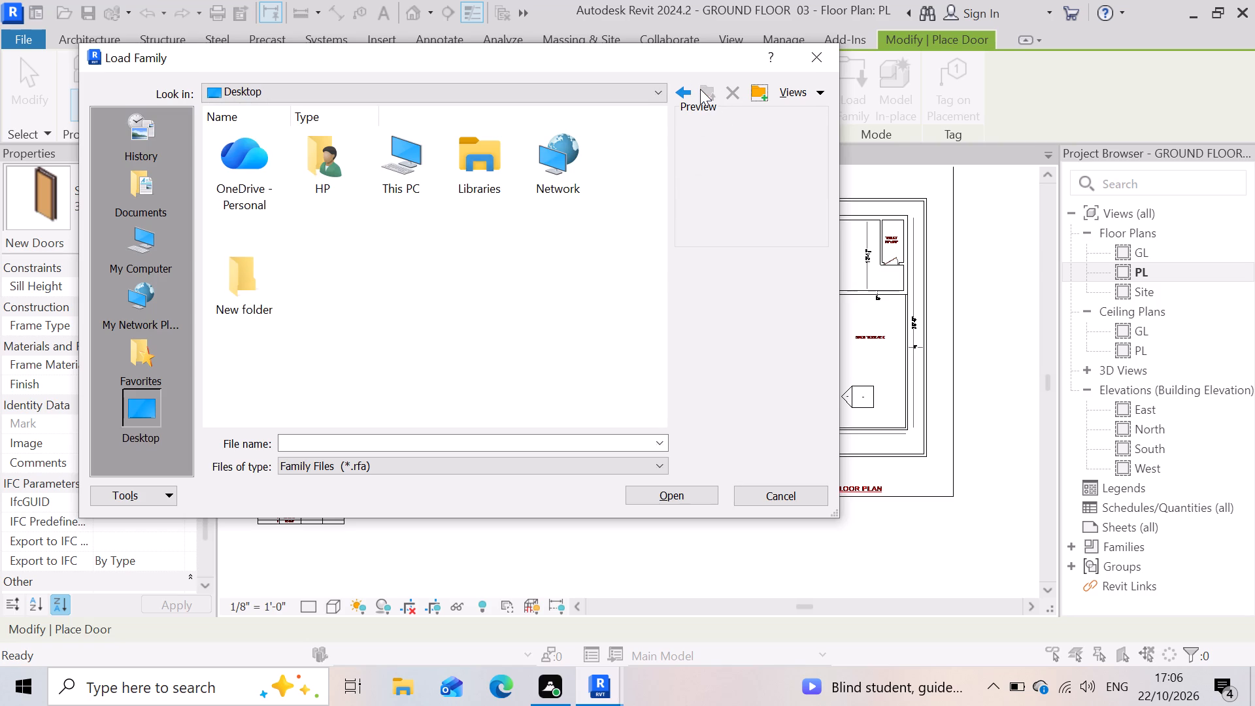
{"action": "left_click", "coordinate": [700, 89]}
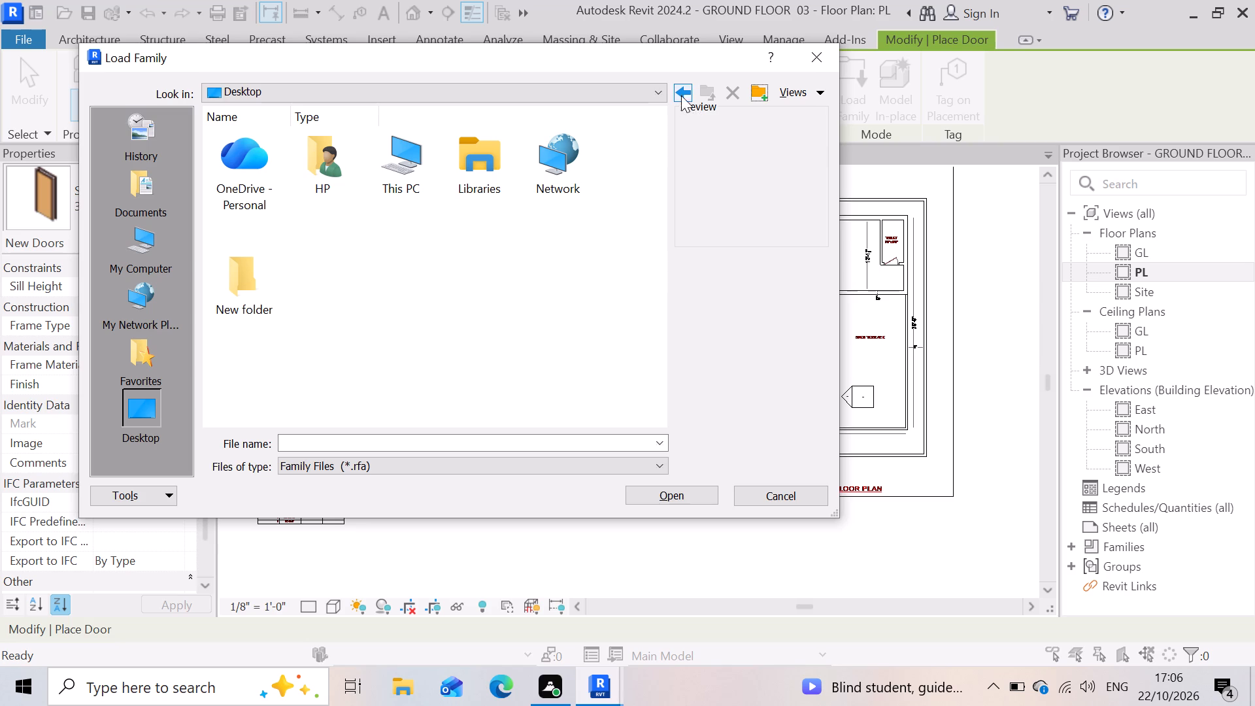
Go back through the visited folders to RVT 2024, checking the C: drive and ProgramData contents on the way.
{"action": "left_click", "coordinate": [684, 93]}
{"action": "left_click", "coordinate": [684, 93]}
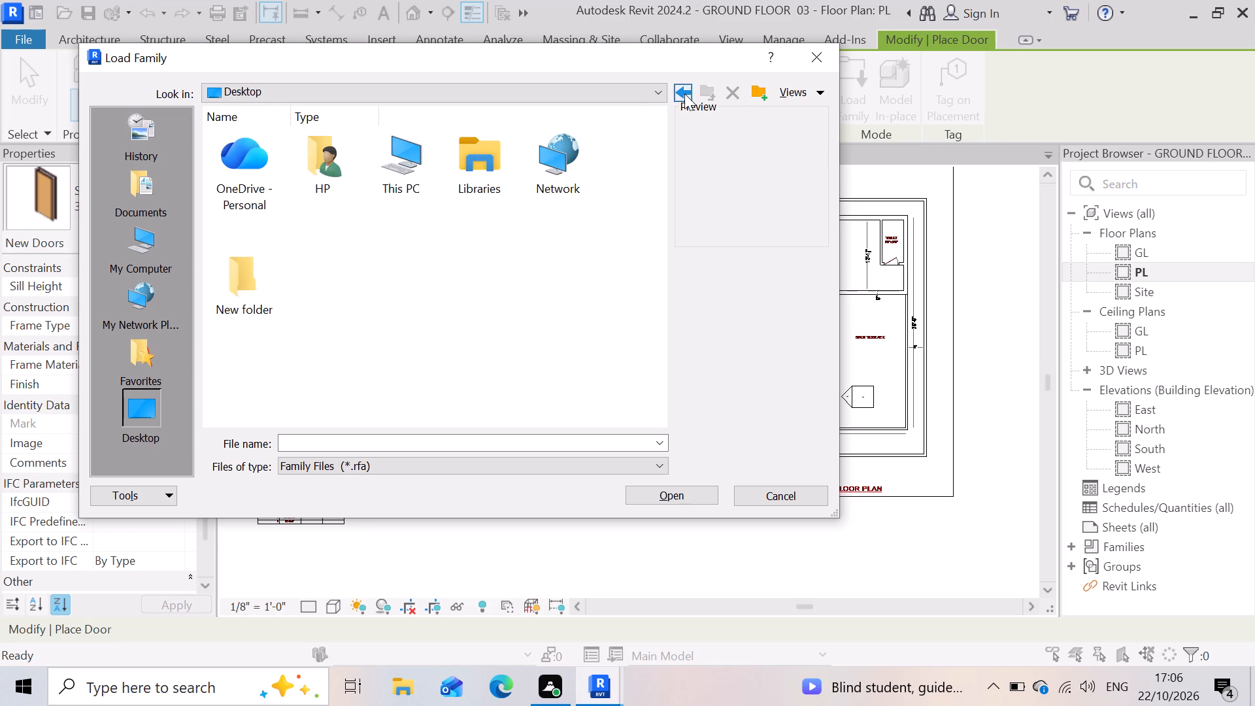
{"action": "left_click", "coordinate": [684, 93]}
{"action": "left_click", "coordinate": [684, 93]}
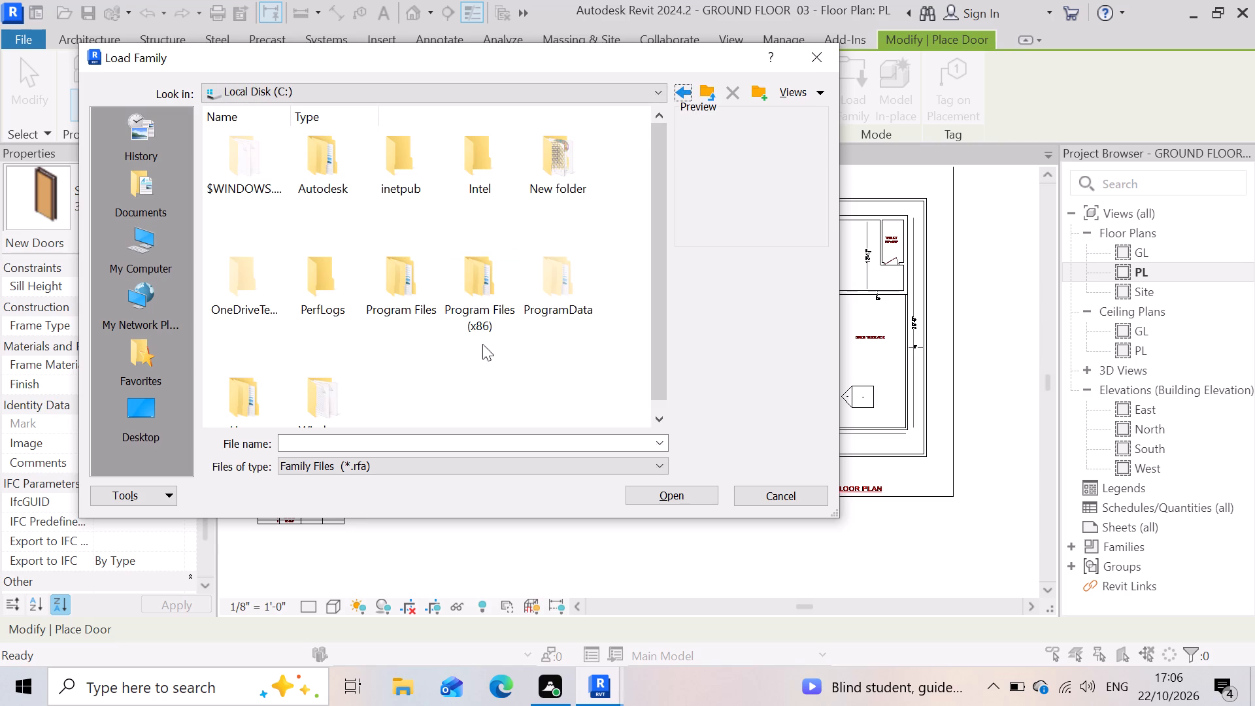
{"action": "scroll", "coordinate": [509, 275], "scroll_direction": "down", "scroll_amount": 3}
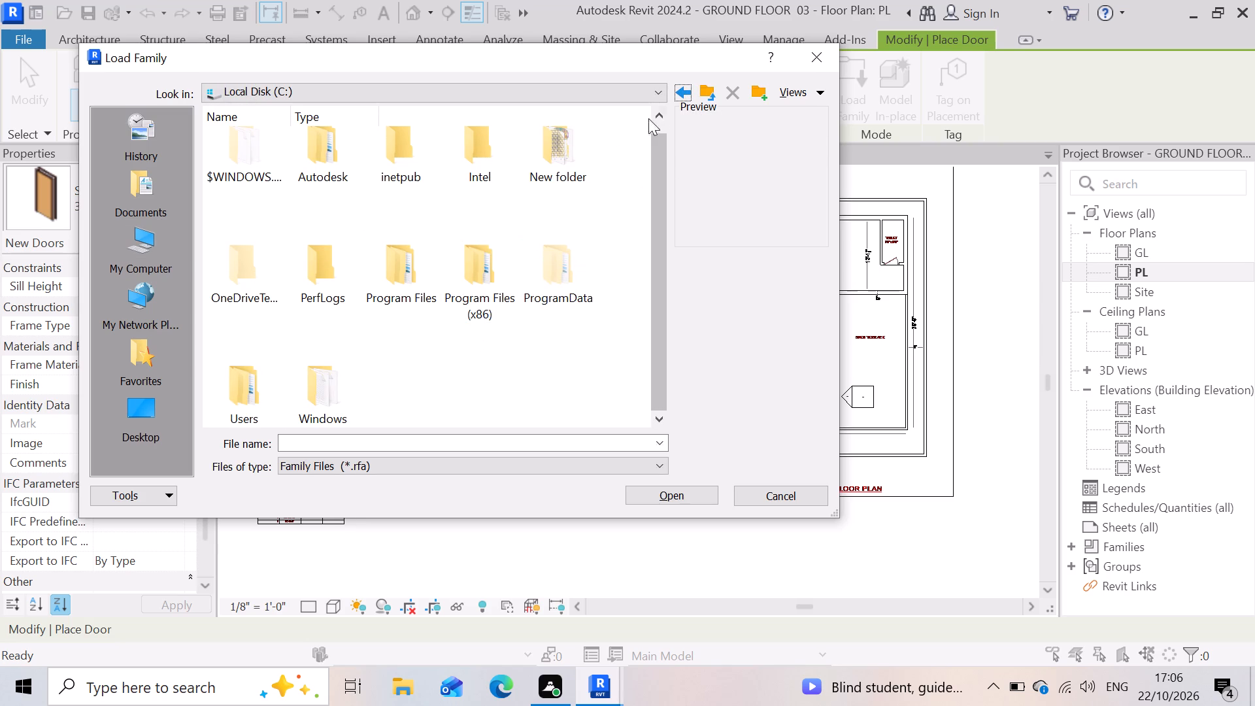
{"action": "left_click", "coordinate": [693, 101]}
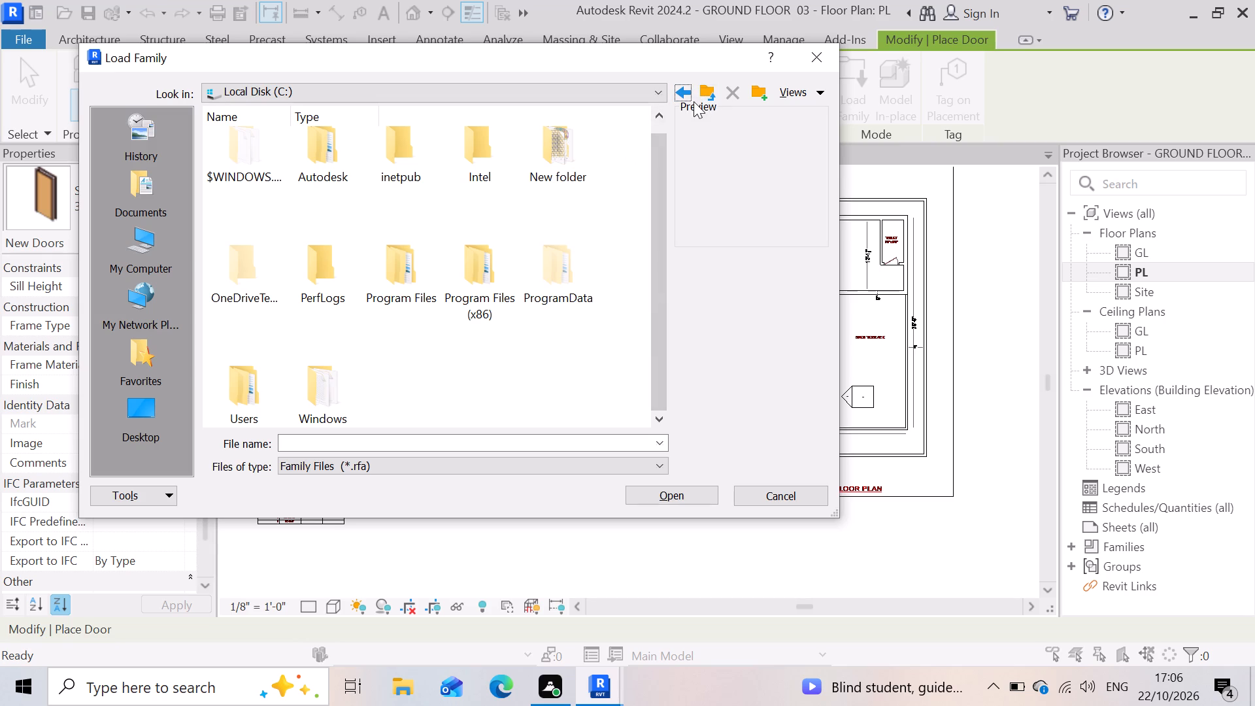
{"action": "left_click", "coordinate": [686, 90]}
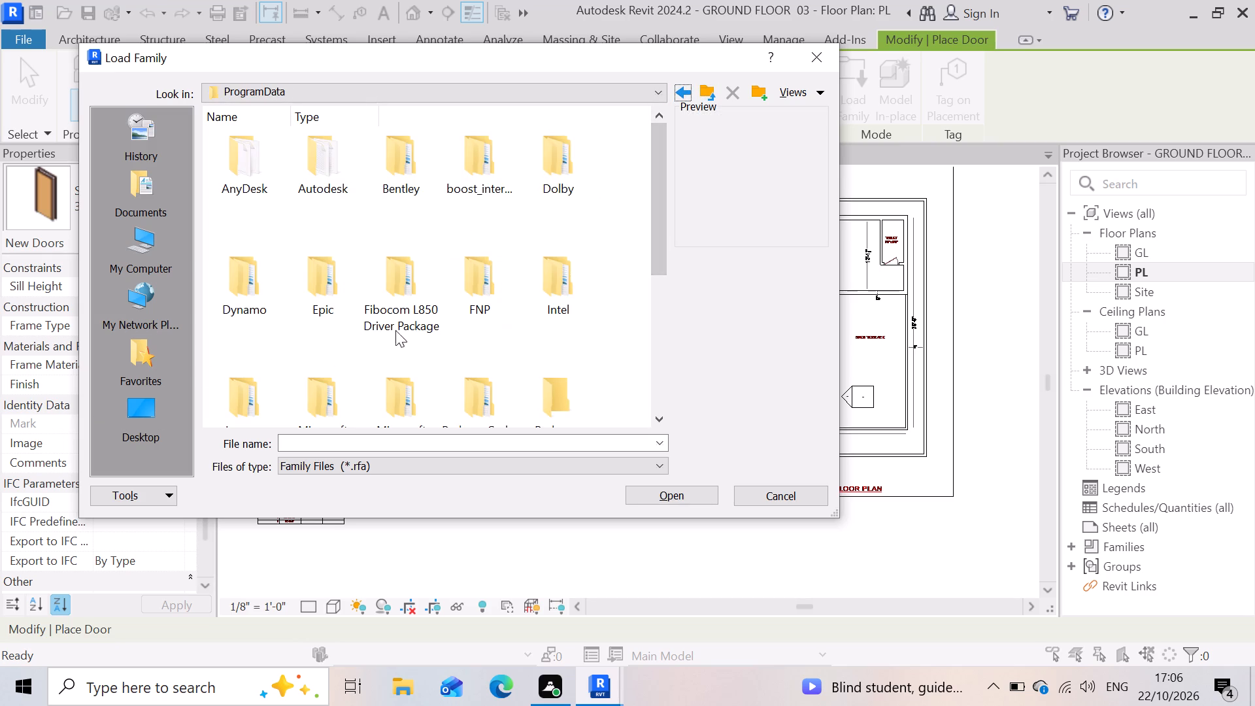
{"action": "scroll", "coordinate": [454, 305], "scroll_direction": "down", "scroll_amount": 2}
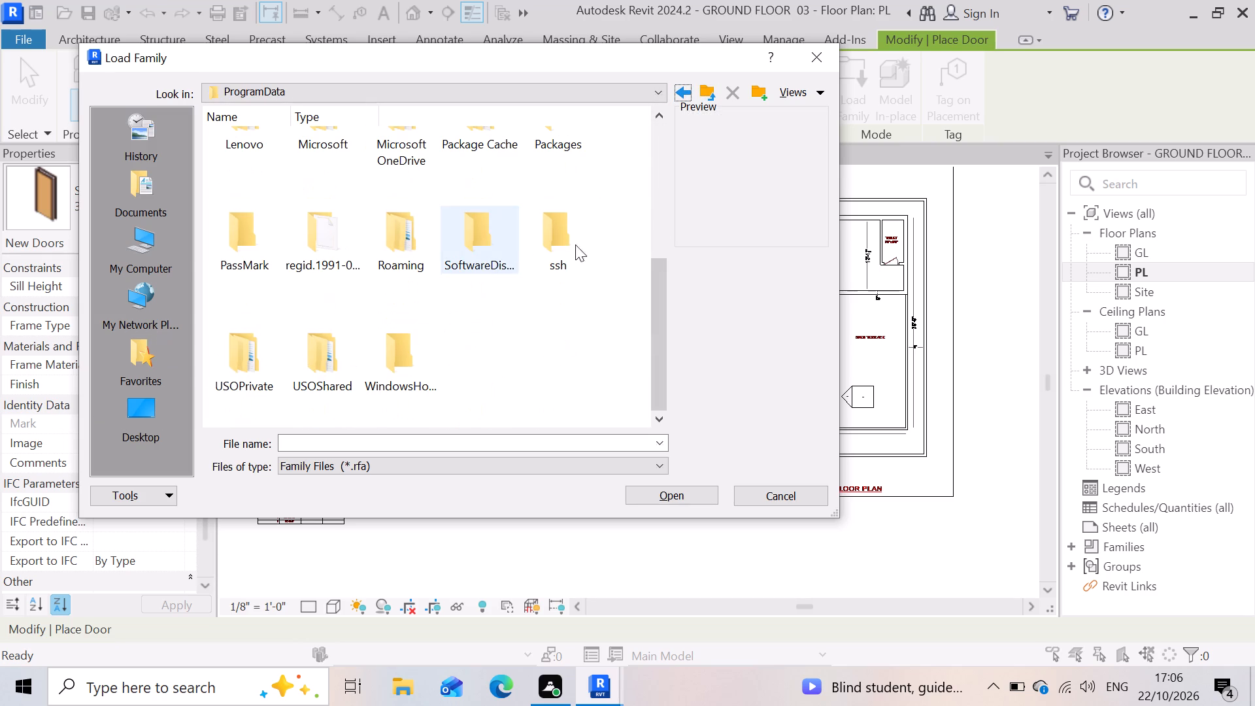
{"action": "left_click", "coordinate": [685, 93]}
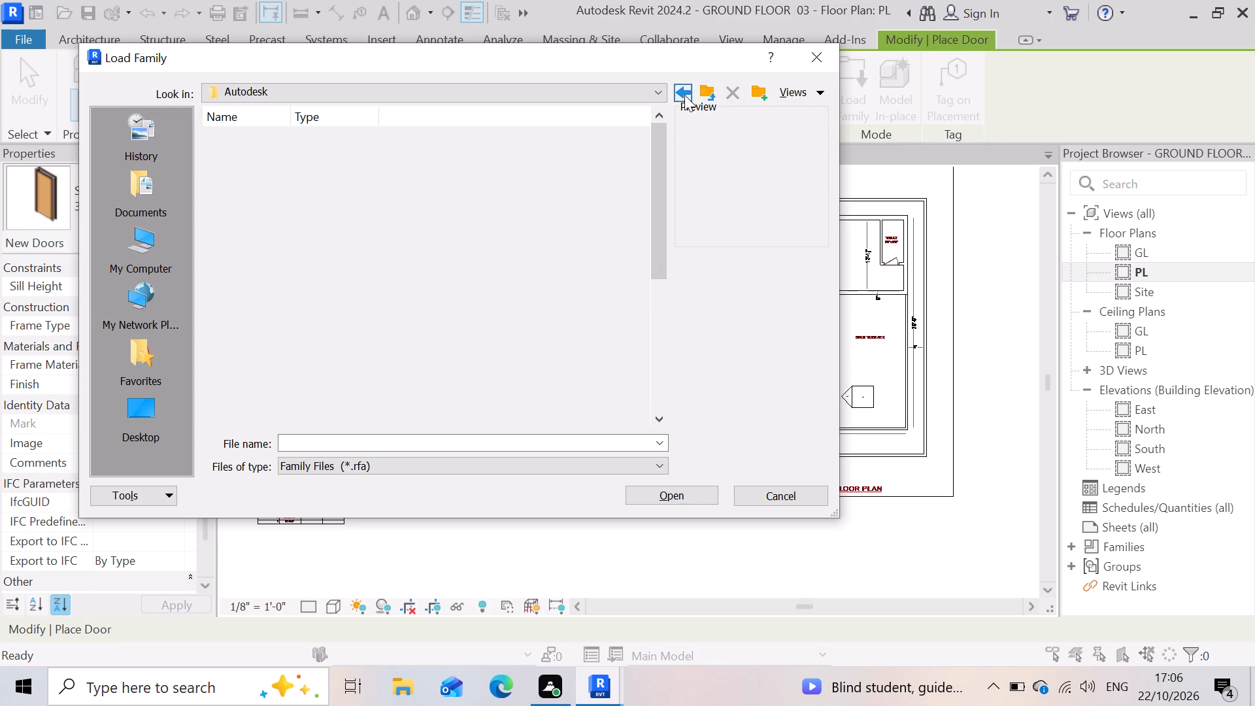
{"action": "left_click", "coordinate": [686, 92]}
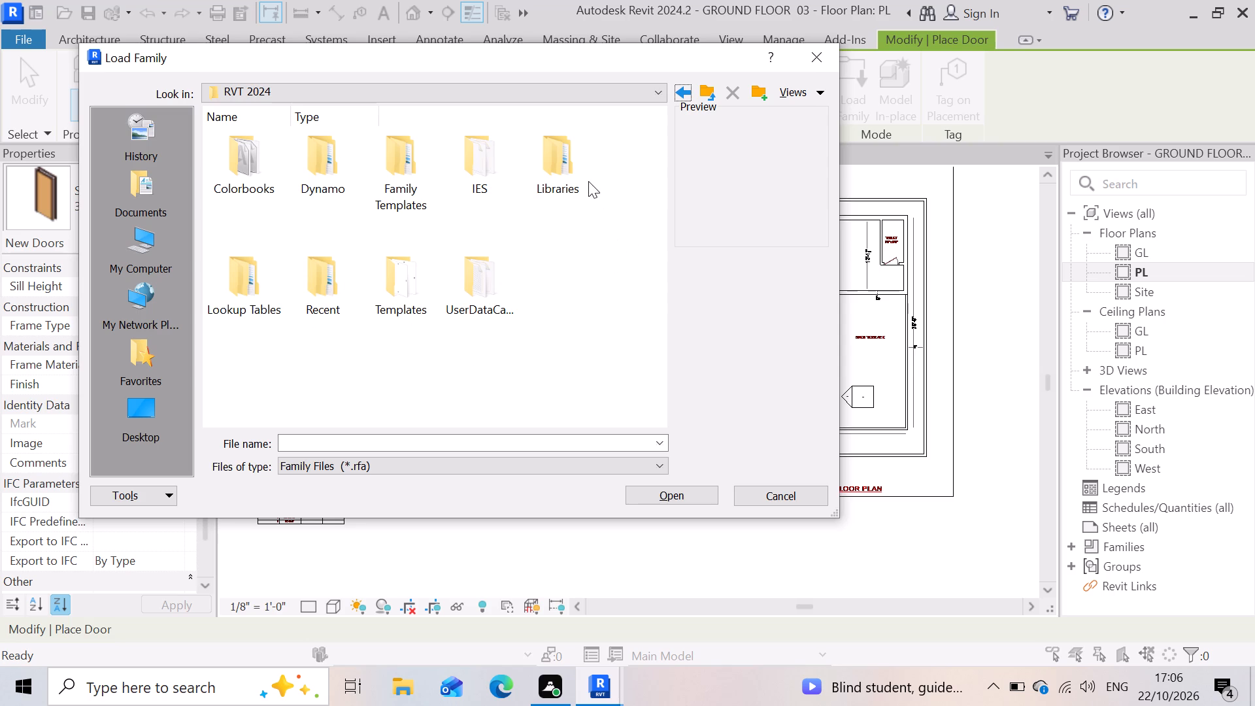
Look through the US folder of the English-Imperial library under RVT 2024 Libraries for a door family to load.
{"action": "double_click", "coordinate": [535, 160]}
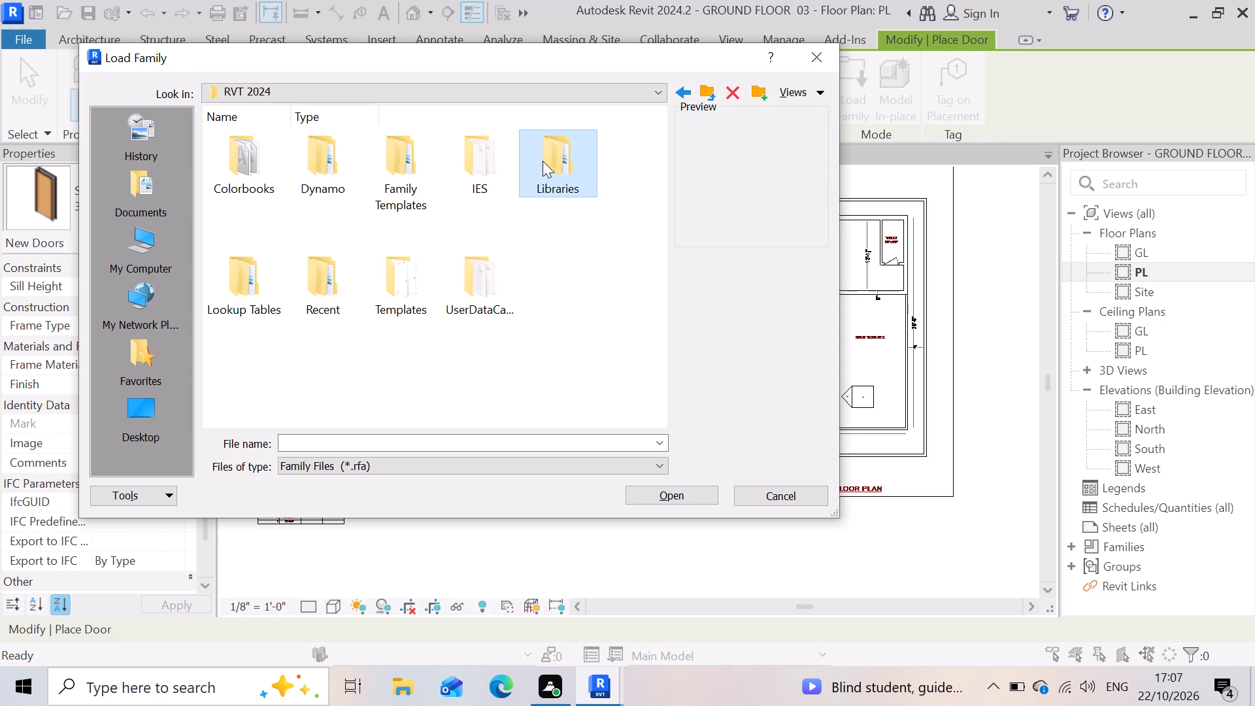
{"action": "double_click", "coordinate": [554, 167]}
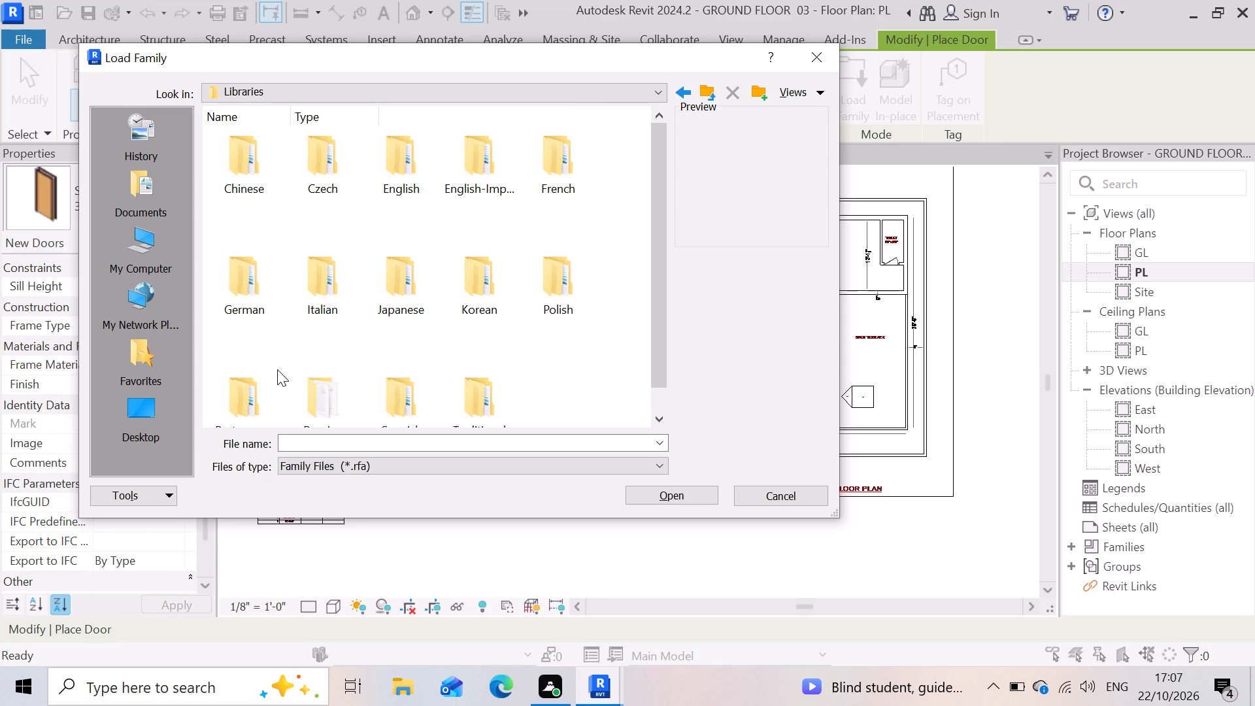
{"action": "scroll", "coordinate": [459, 345], "scroll_direction": "down", "scroll_amount": 2}
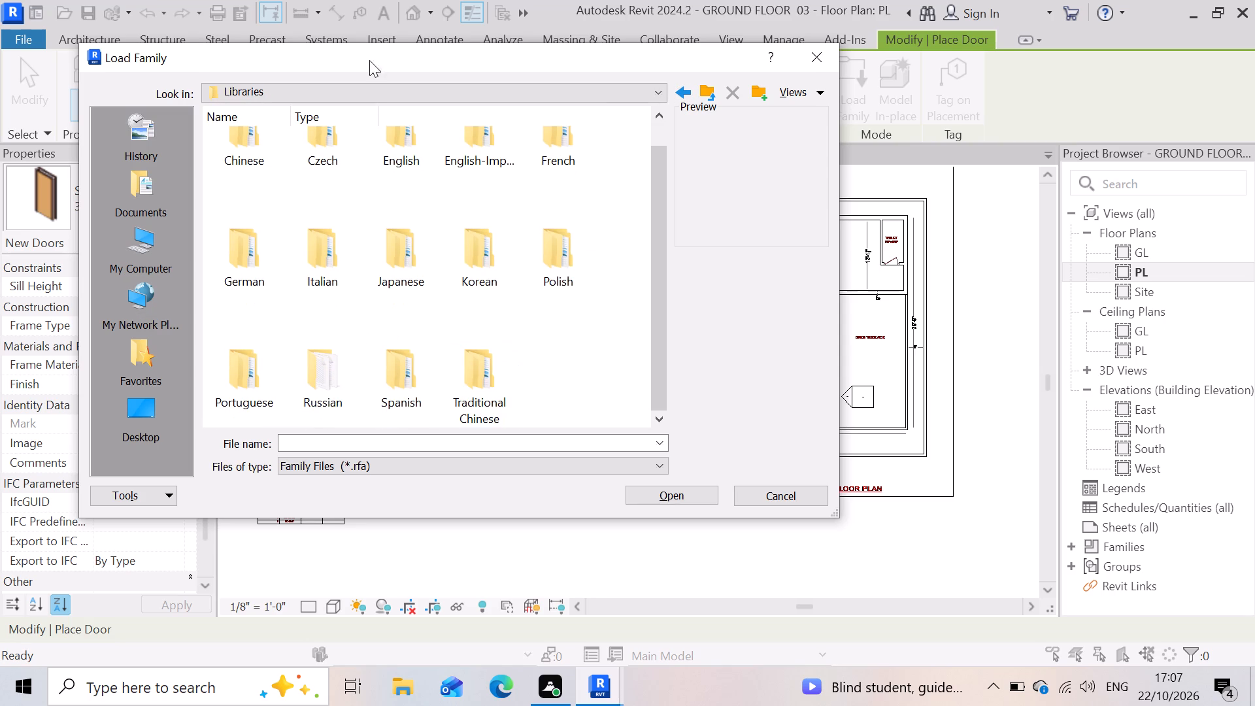
{"action": "double_click", "coordinate": [493, 142]}
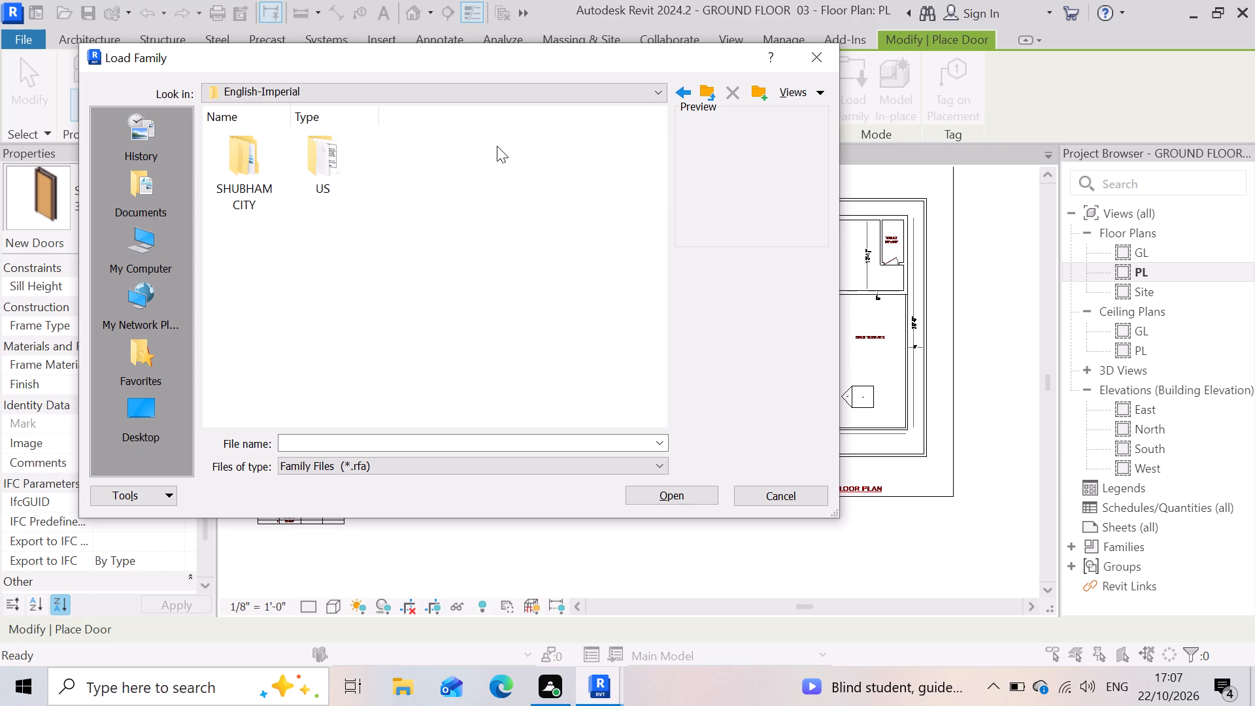
{"action": "double_click", "coordinate": [324, 159]}
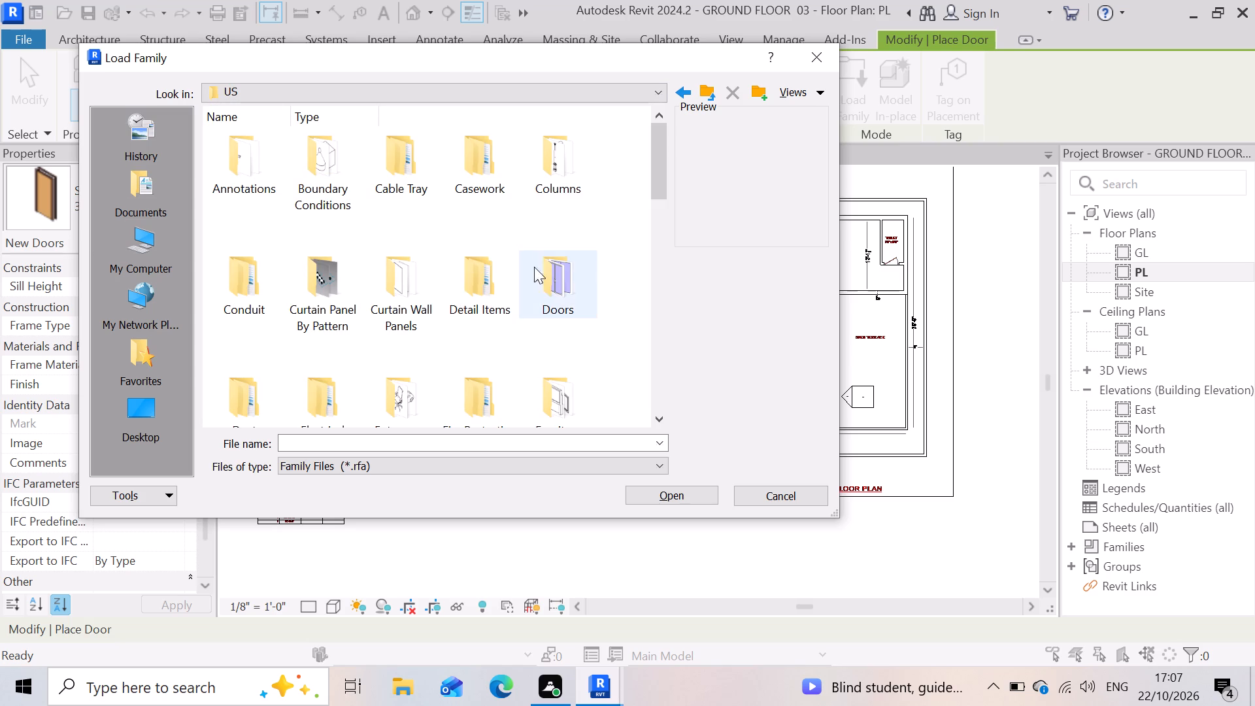
{"action": "scroll", "coordinate": [349, 311], "scroll_direction": "down", "scroll_amount": 1}
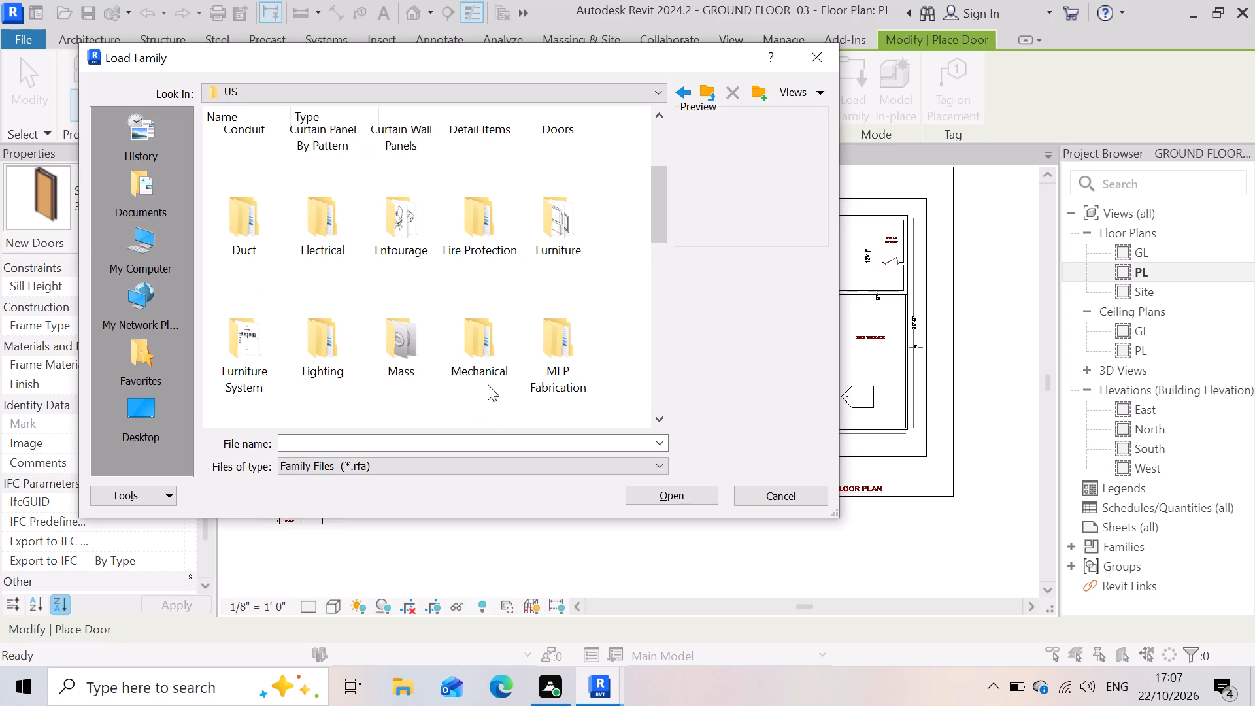
{"action": "scroll", "coordinate": [559, 333], "scroll_direction": "down", "scroll_amount": 3}
{"action": "scroll", "coordinate": [473, 320], "scroll_direction": "down", "scroll_amount": 3}
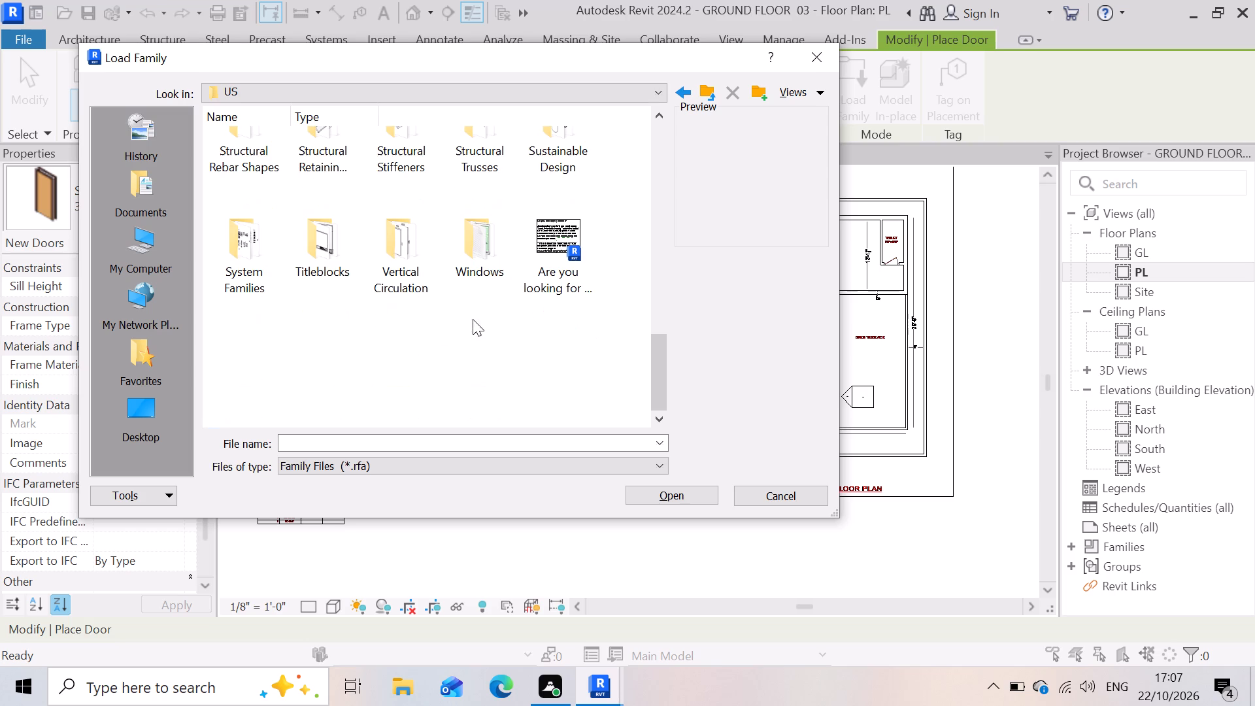
{"action": "scroll", "coordinate": [280, 326], "scroll_direction": "up", "scroll_amount": 2}
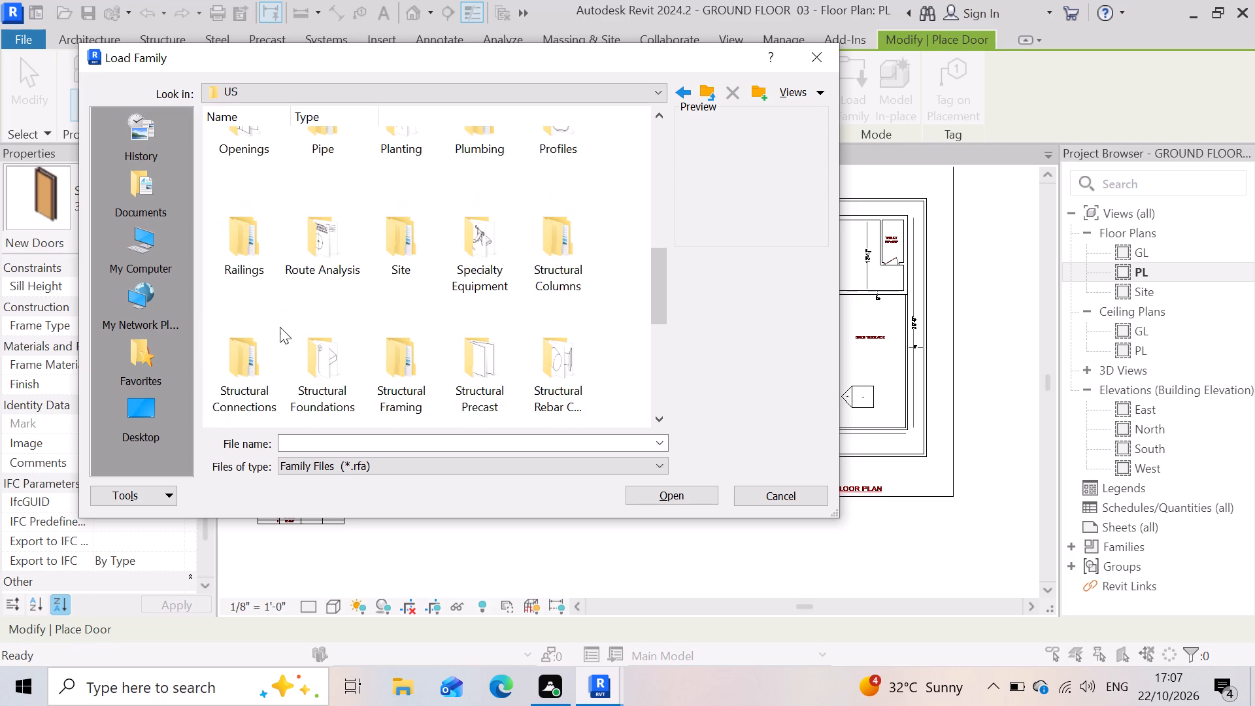
{"action": "scroll", "coordinate": [324, 316], "scroll_direction": "up", "scroll_amount": 6}
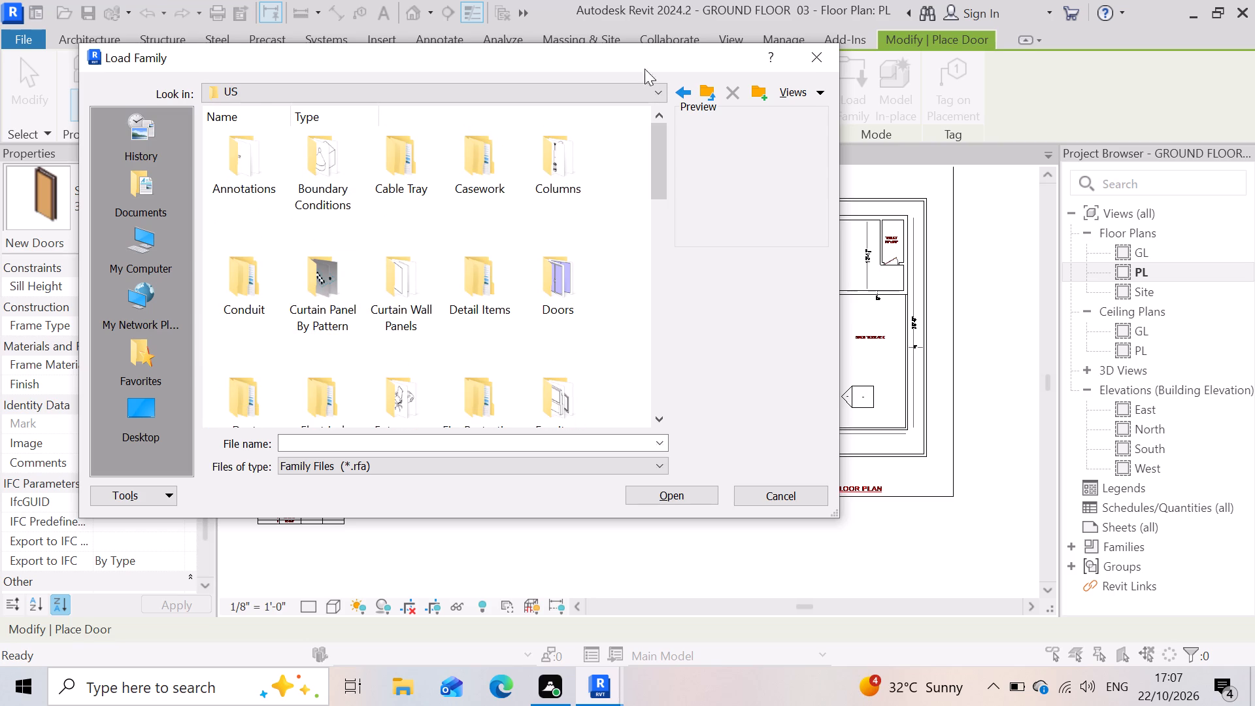
Go back up to Libraries and examine the US folder of the English library for a suitable door family.
{"action": "double_click", "coordinate": [699, 93]}
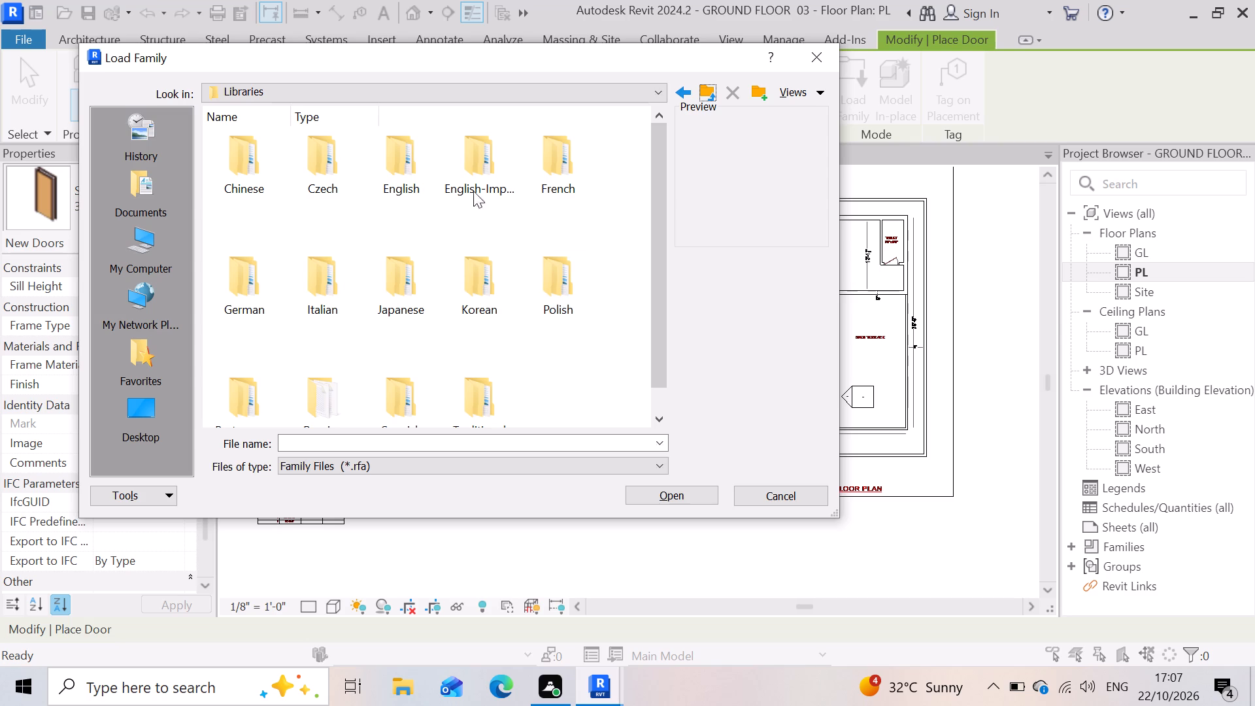
{"action": "double_click", "coordinate": [389, 165]}
{"action": "left_click", "coordinate": [239, 163]}
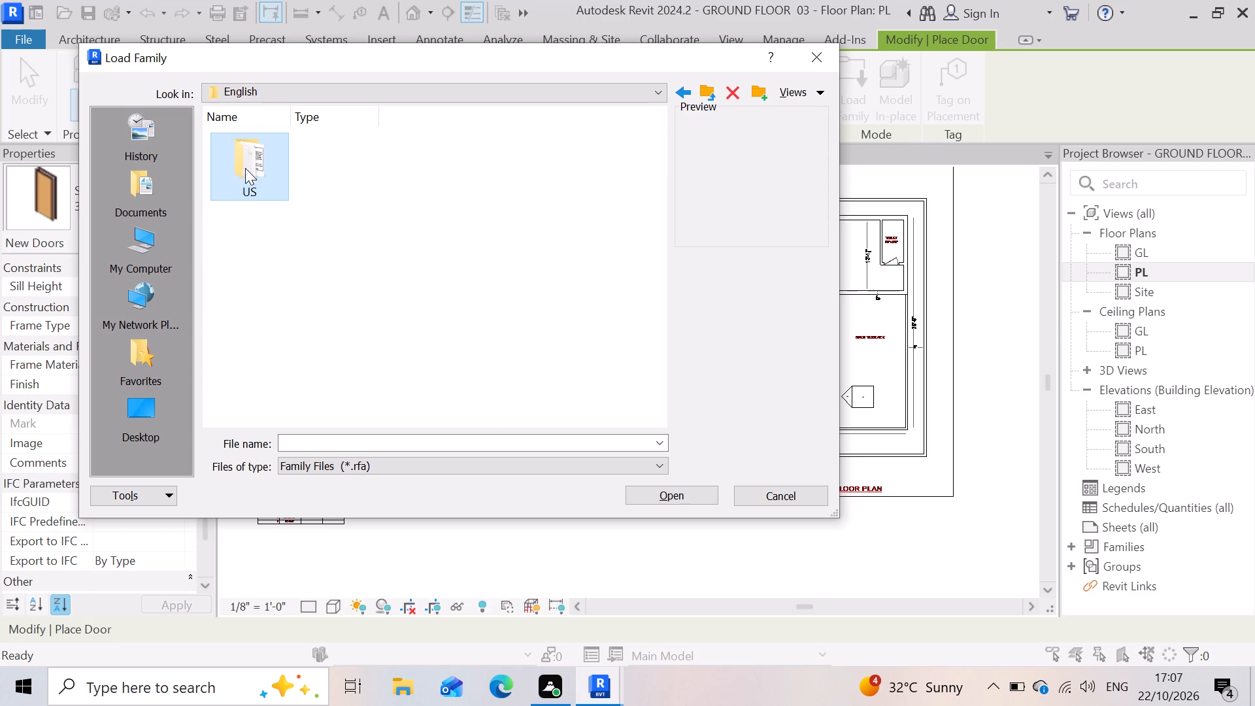
{"action": "left_click", "coordinate": [245, 168]}
{"action": "double_click", "coordinate": [242, 165]}
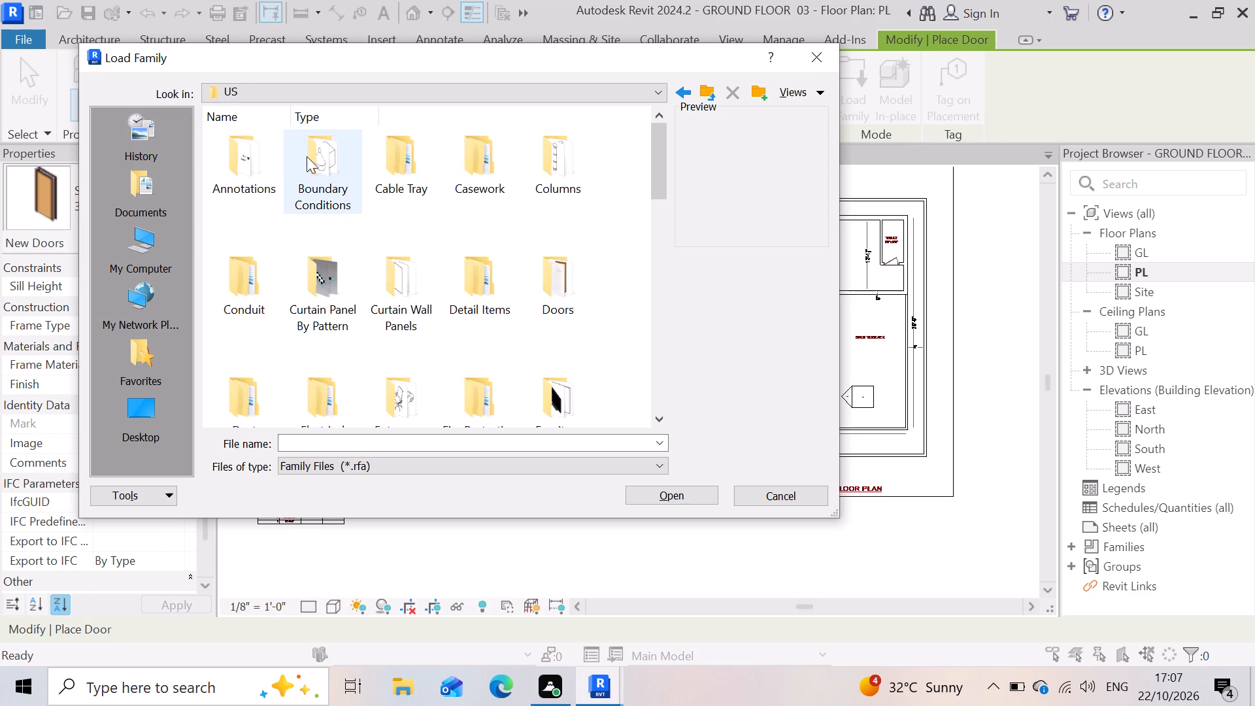
{"action": "scroll", "coordinate": [475, 186], "scroll_direction": "down", "scroll_amount": 2}
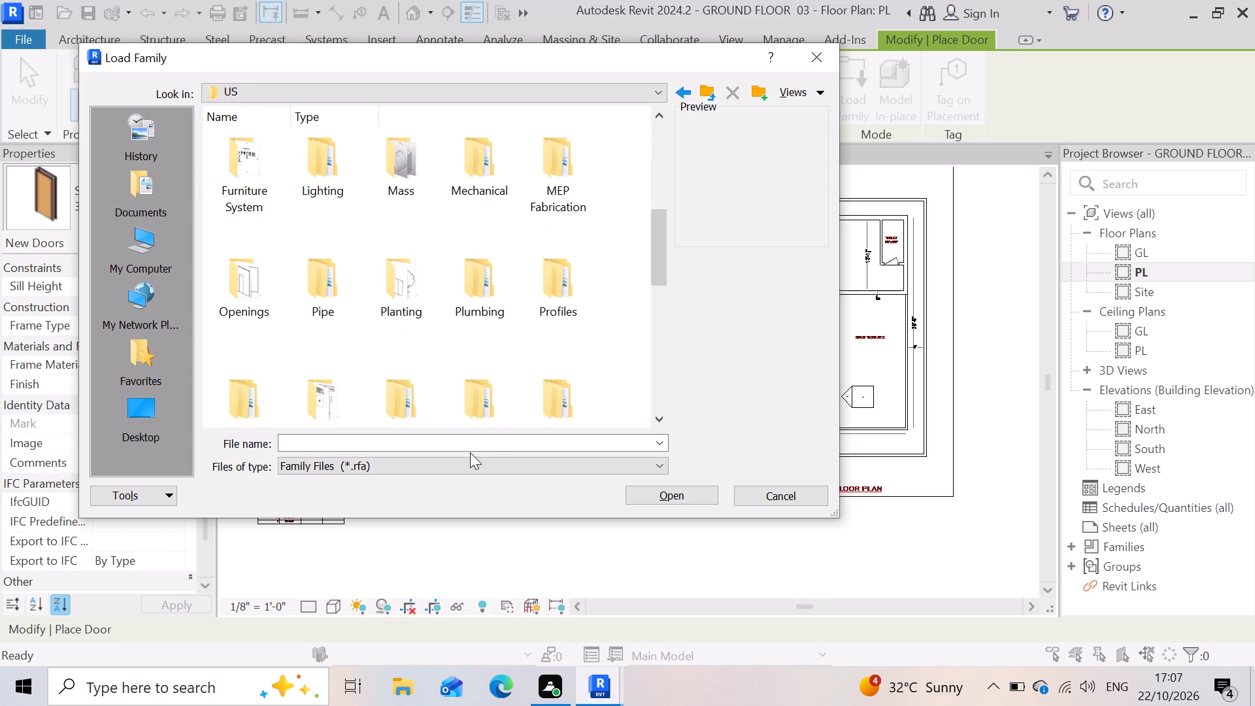
{"action": "scroll", "coordinate": [519, 363], "scroll_direction": "down", "scroll_amount": 3}
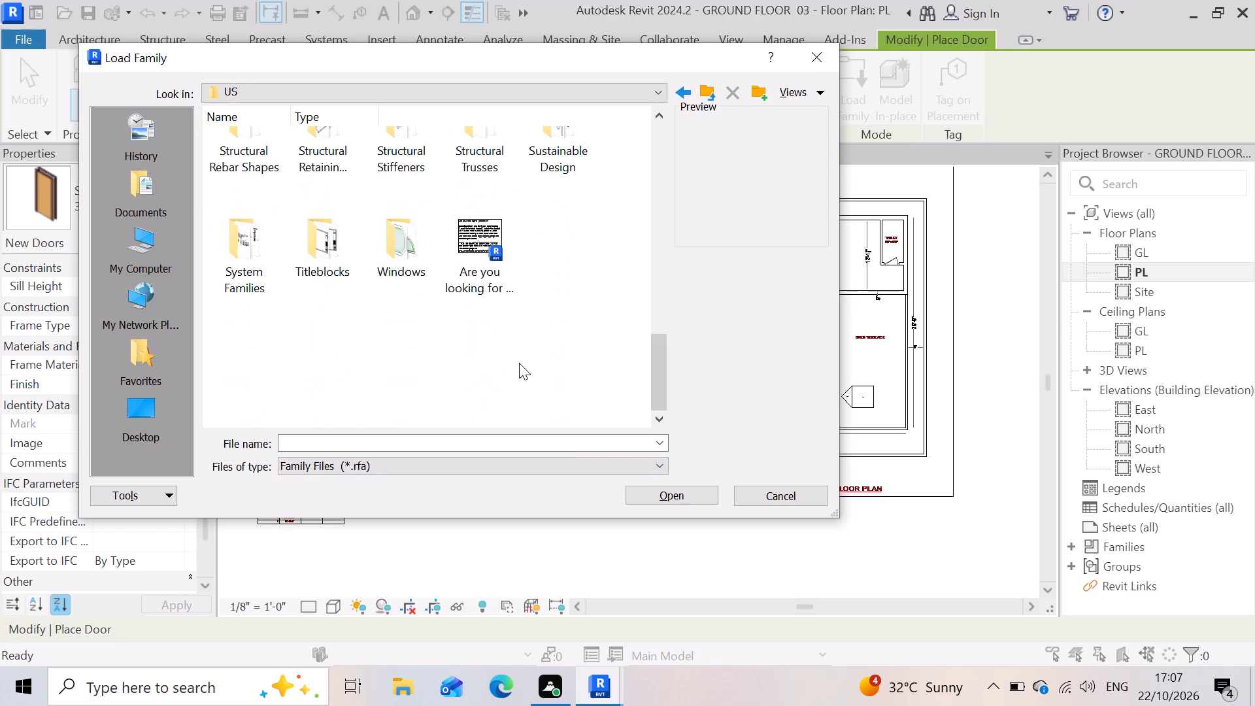
{"action": "scroll", "coordinate": [523, 360], "scroll_direction": "up", "scroll_amount": 3}
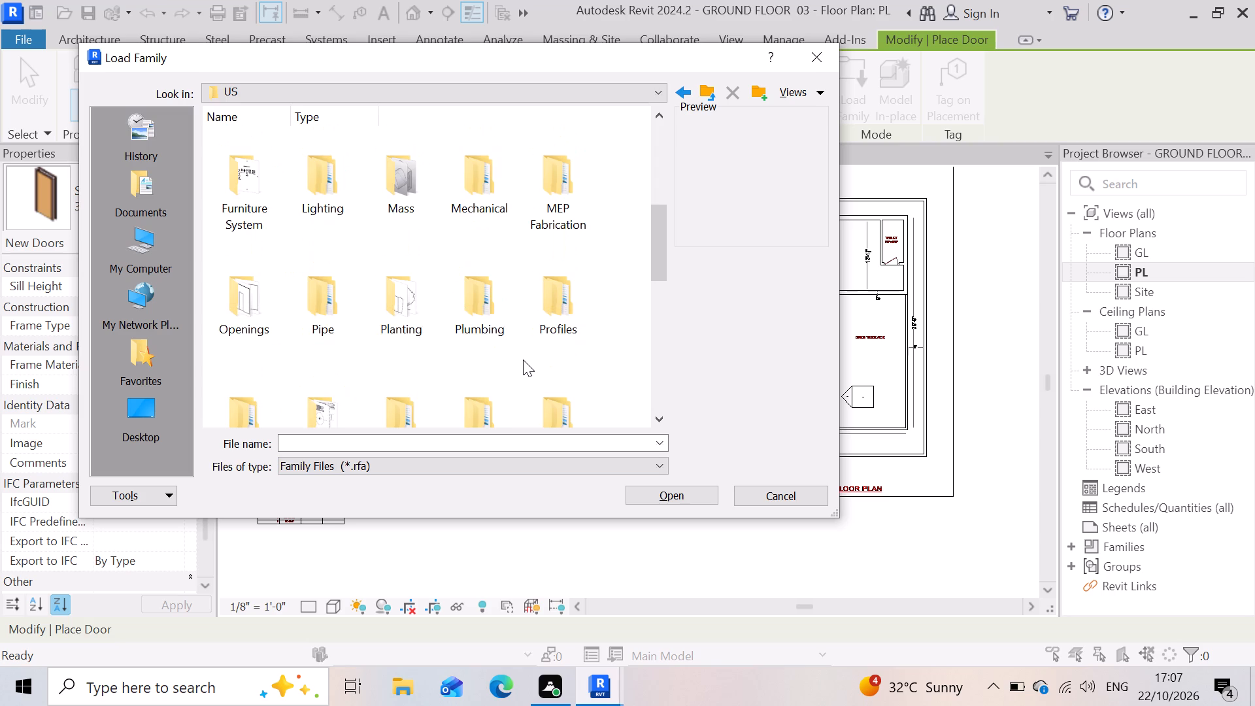
{"action": "scroll", "coordinate": [523, 360], "scroll_direction": "down", "scroll_amount": 4}
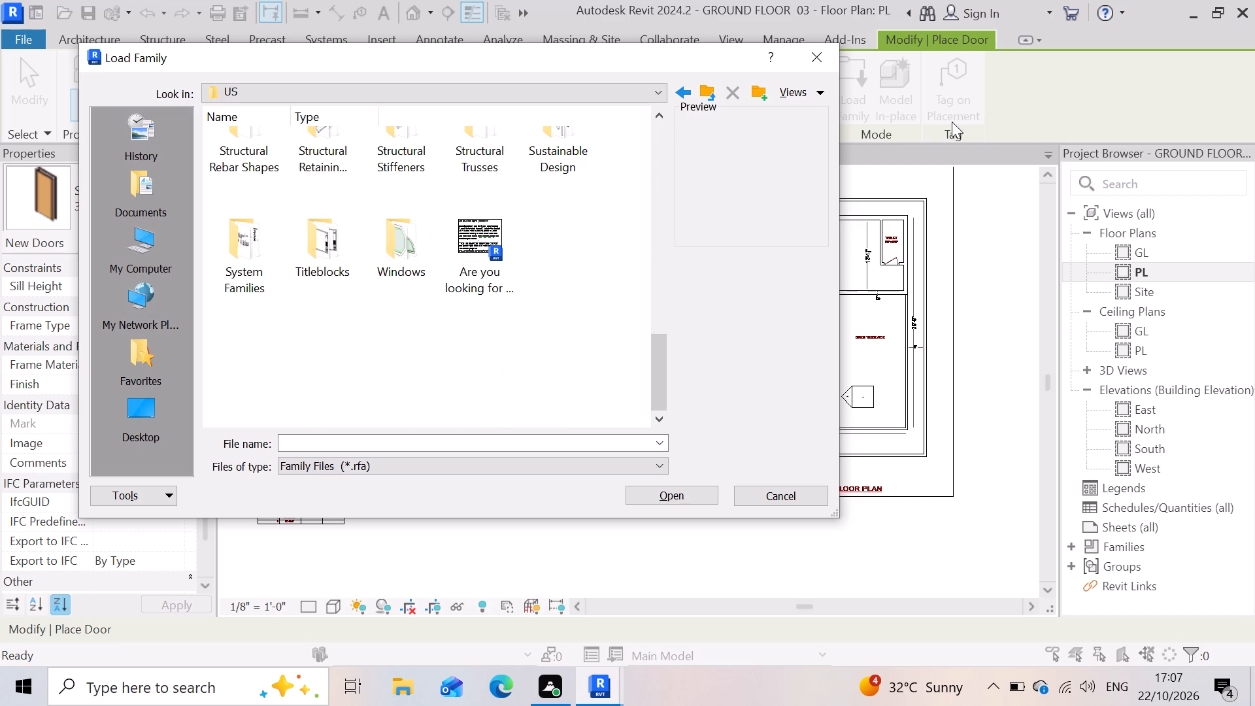
Browse up from the English library through RVT 2024, Autodesk and ProgramData to the C: drive, checking each folder for door families.
{"action": "left_click", "coordinate": [699, 89]}
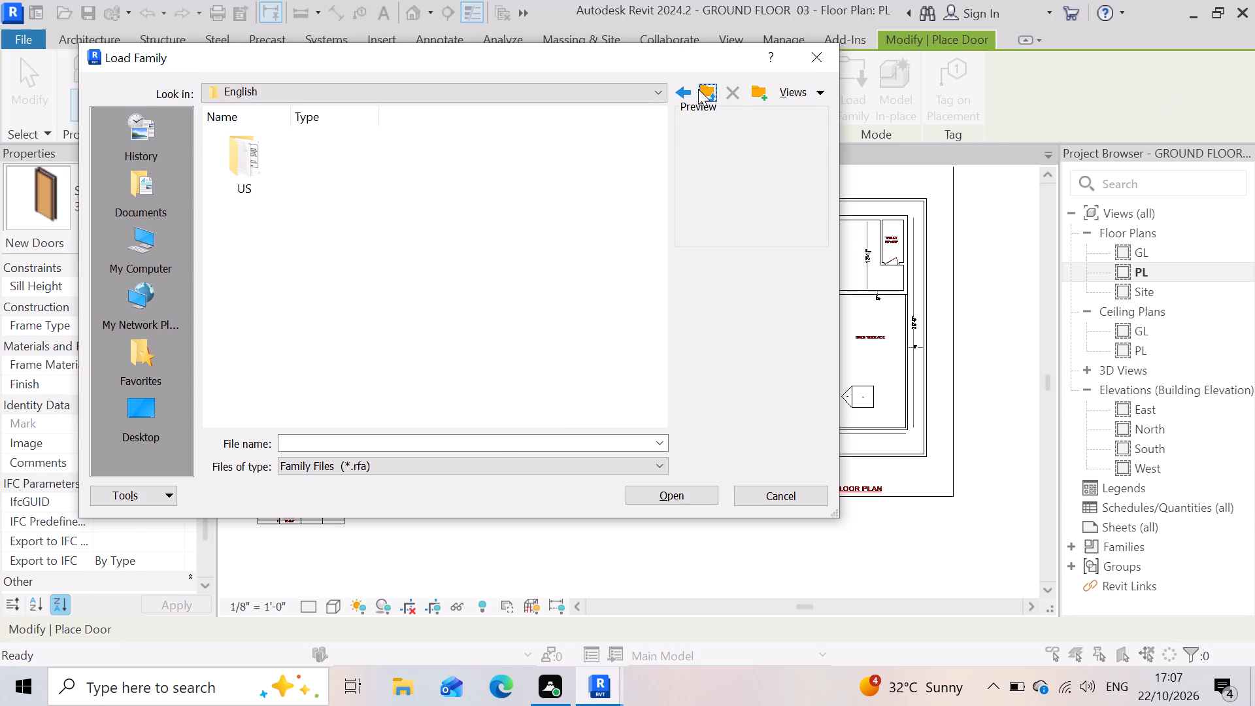
{"action": "left_click", "coordinate": [711, 97]}
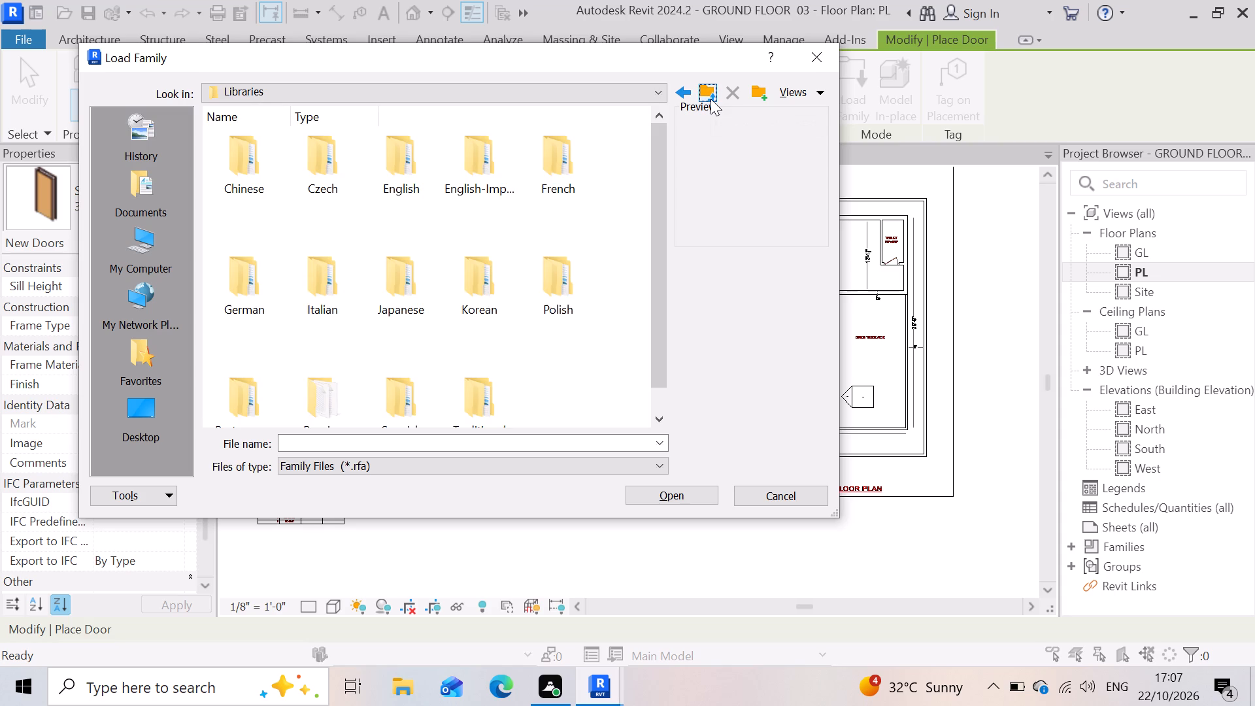
{"action": "scroll", "coordinate": [520, 239], "scroll_direction": "down", "scroll_amount": 4}
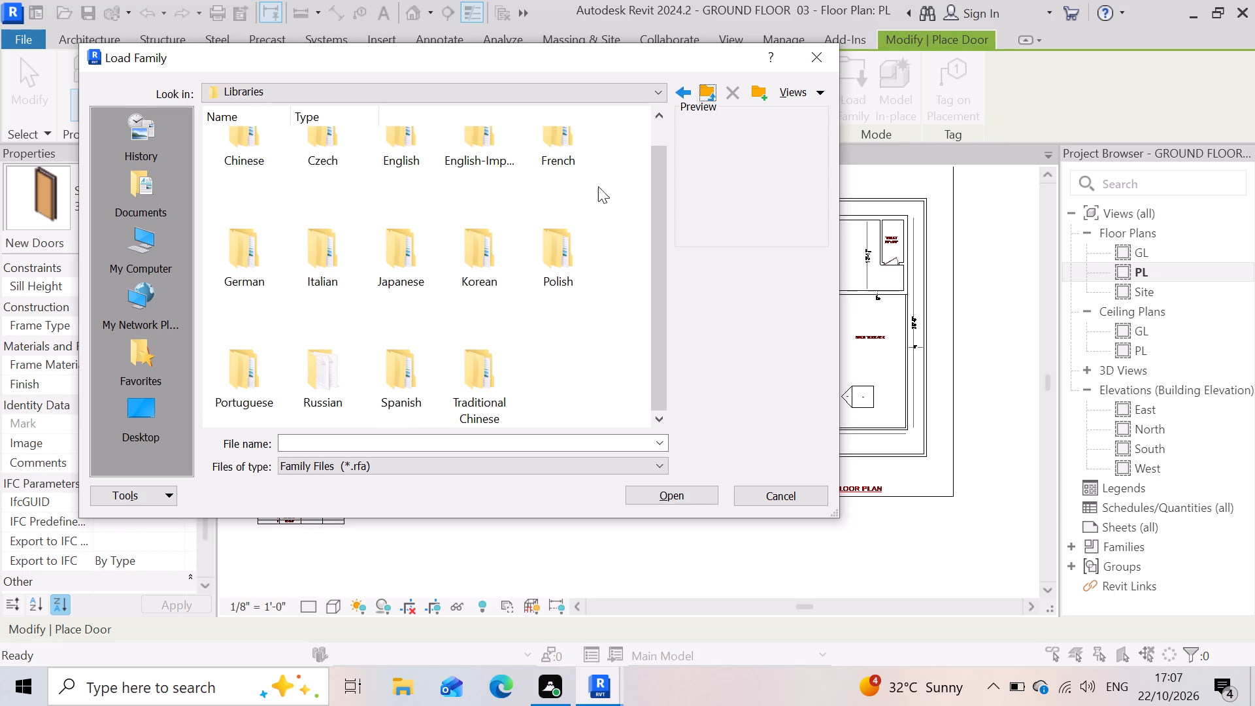
{"action": "left_click", "coordinate": [703, 92]}
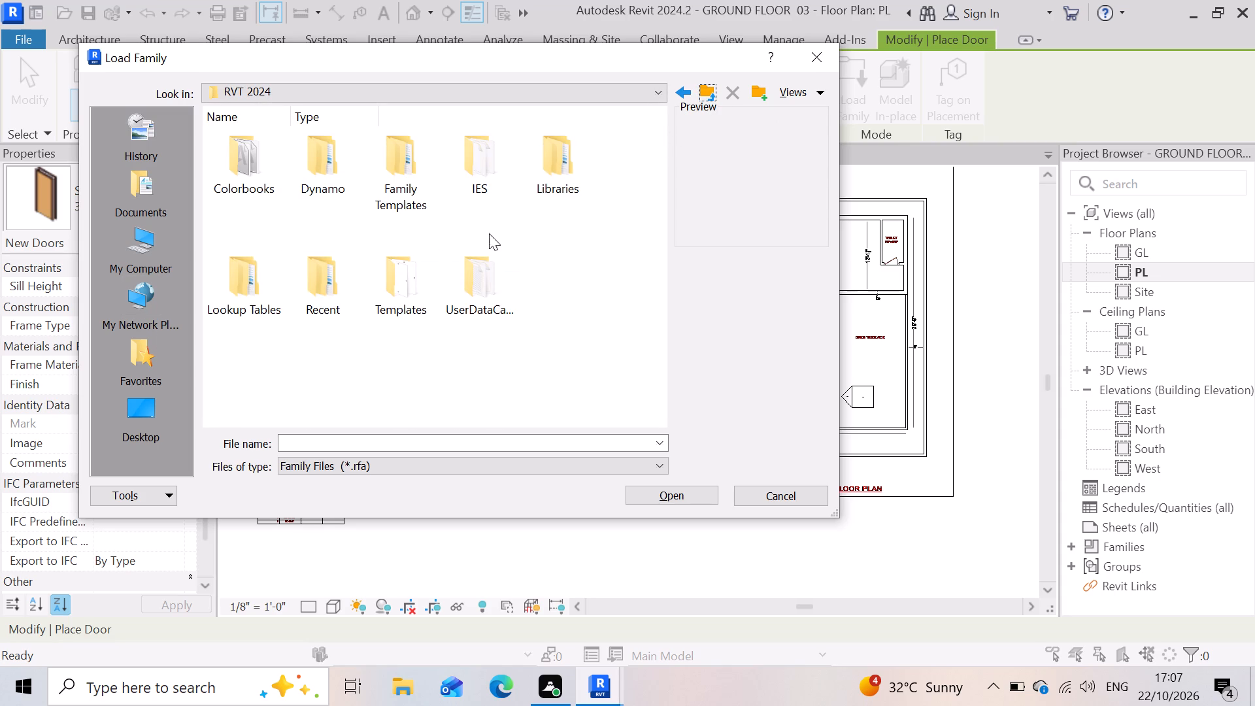
{"action": "left_click", "coordinate": [701, 86]}
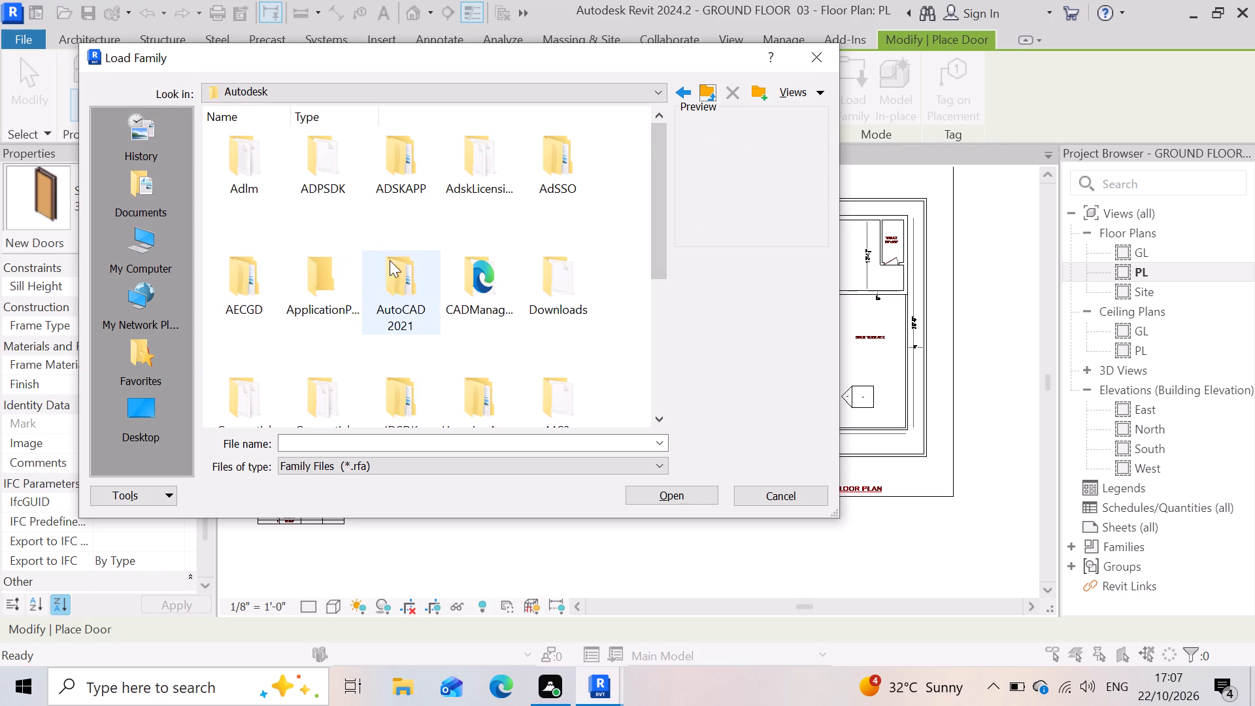
{"action": "scroll", "coordinate": [407, 252], "scroll_direction": "down", "scroll_amount": 3}
{"action": "scroll", "coordinate": [505, 294], "scroll_direction": "down", "scroll_amount": 3}
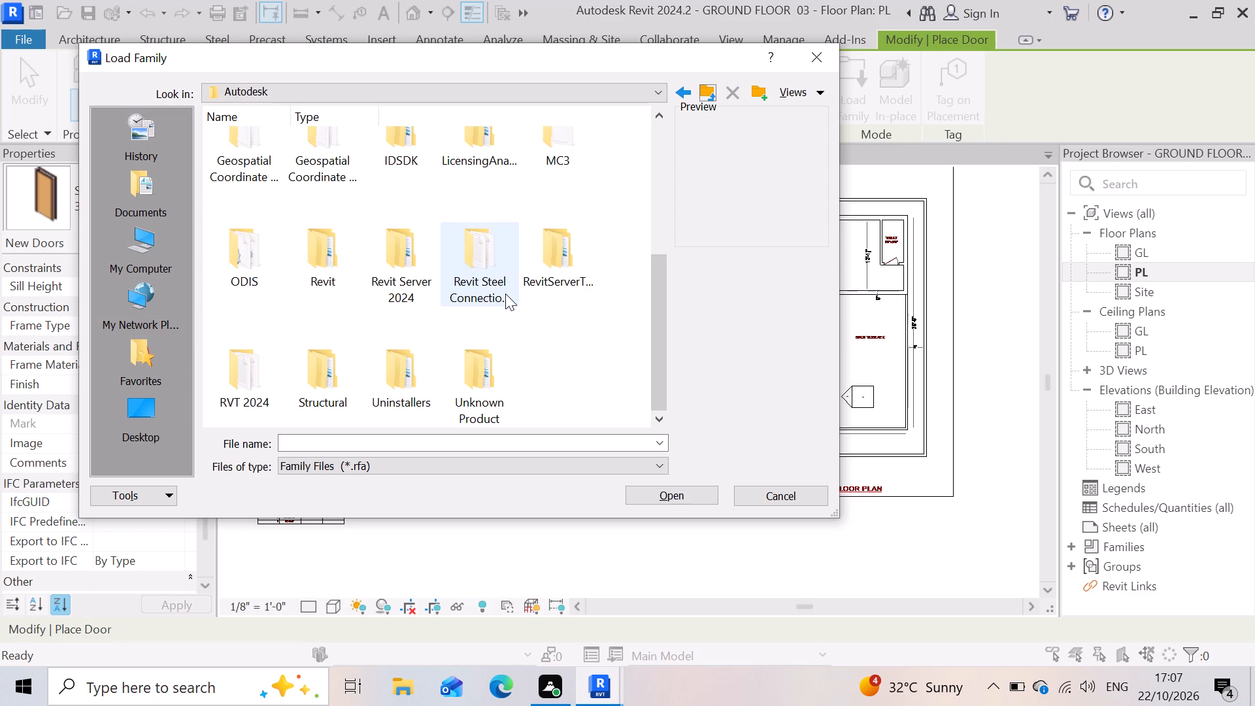
{"action": "left_click", "coordinate": [698, 90]}
{"action": "left_click", "coordinate": [705, 92]}
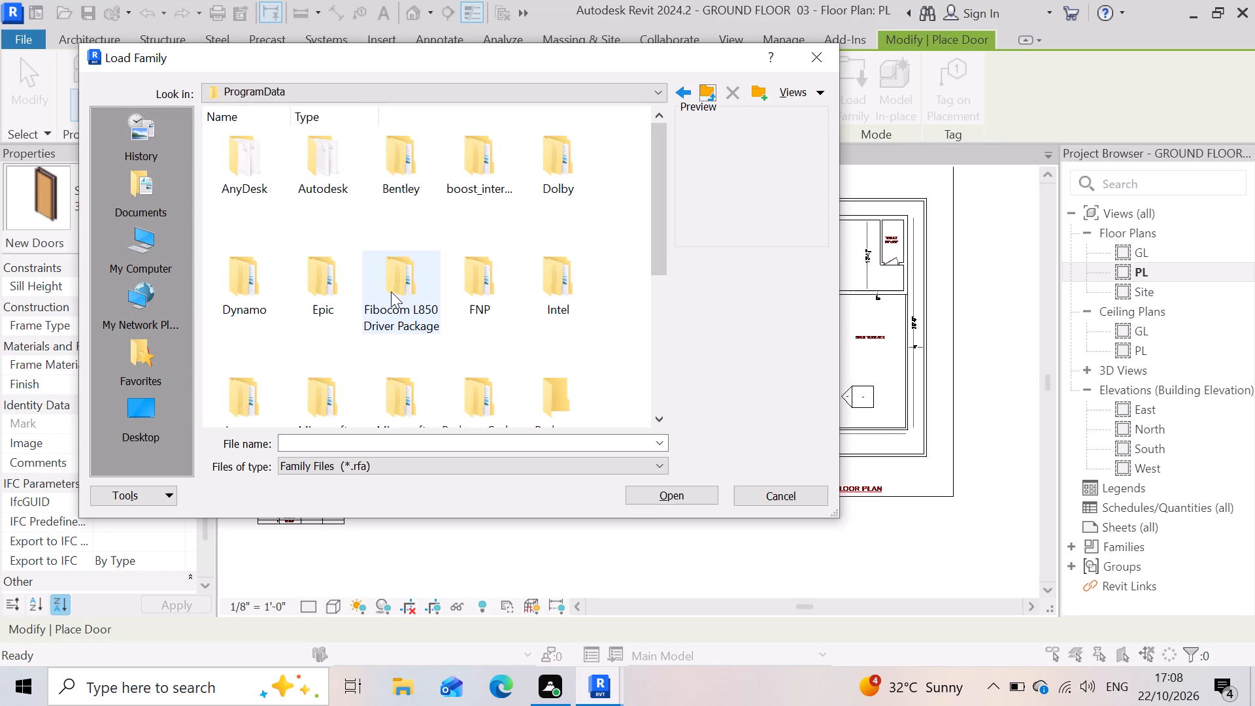
{"action": "scroll", "coordinate": [398, 286], "scroll_direction": "down", "scroll_amount": 2}
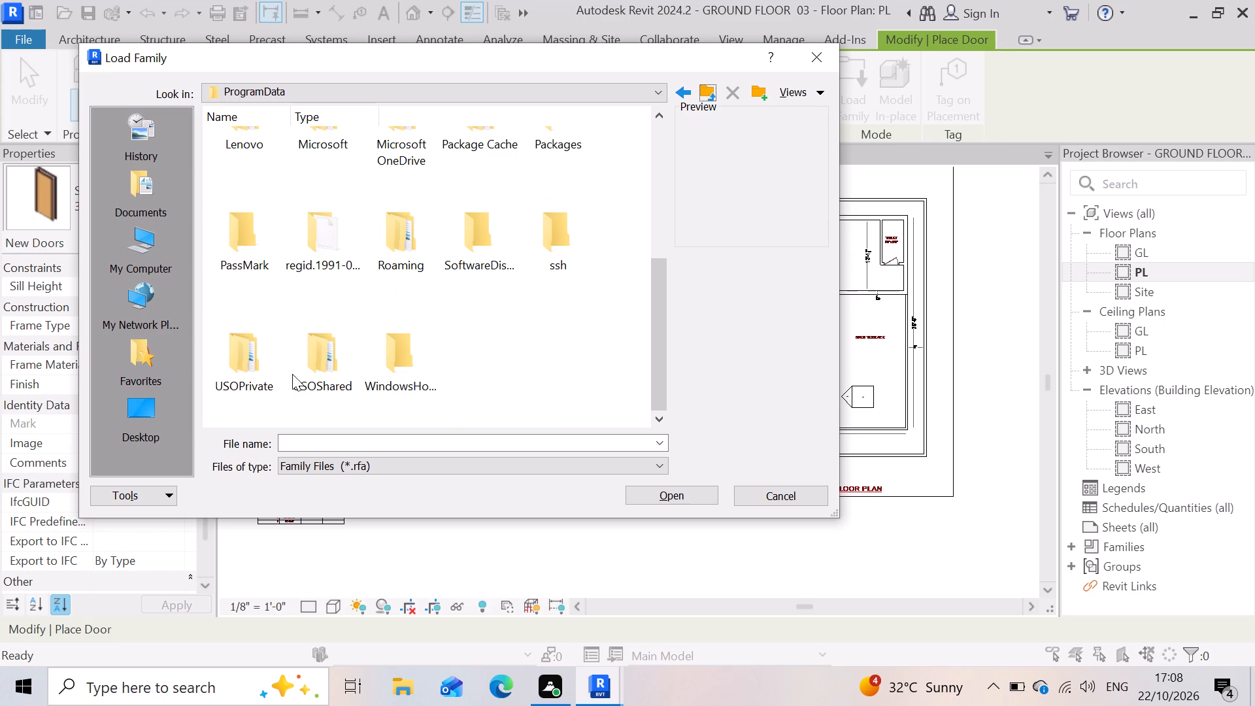
{"action": "left_click", "coordinate": [709, 88]}
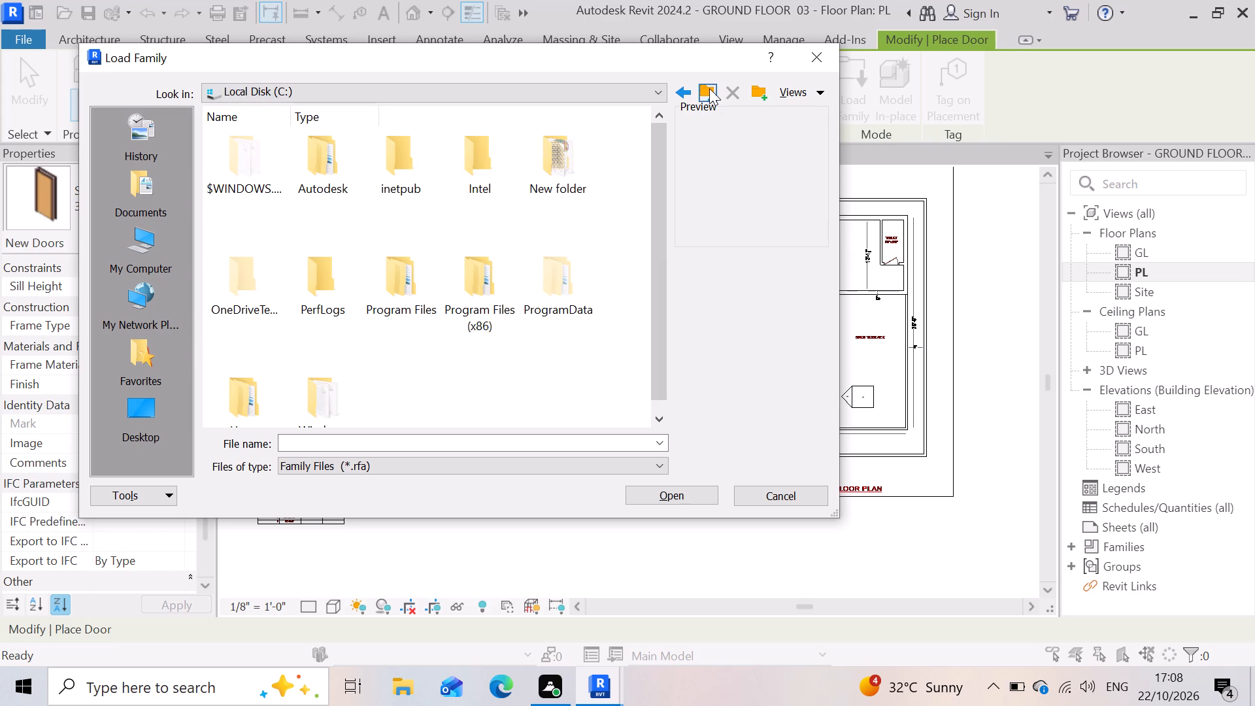
Check New folder on the C: drive and its G+4 .2_AutoRecovery archive for family files, returning to the C: drive.
{"action": "double_click", "coordinate": [586, 189]}
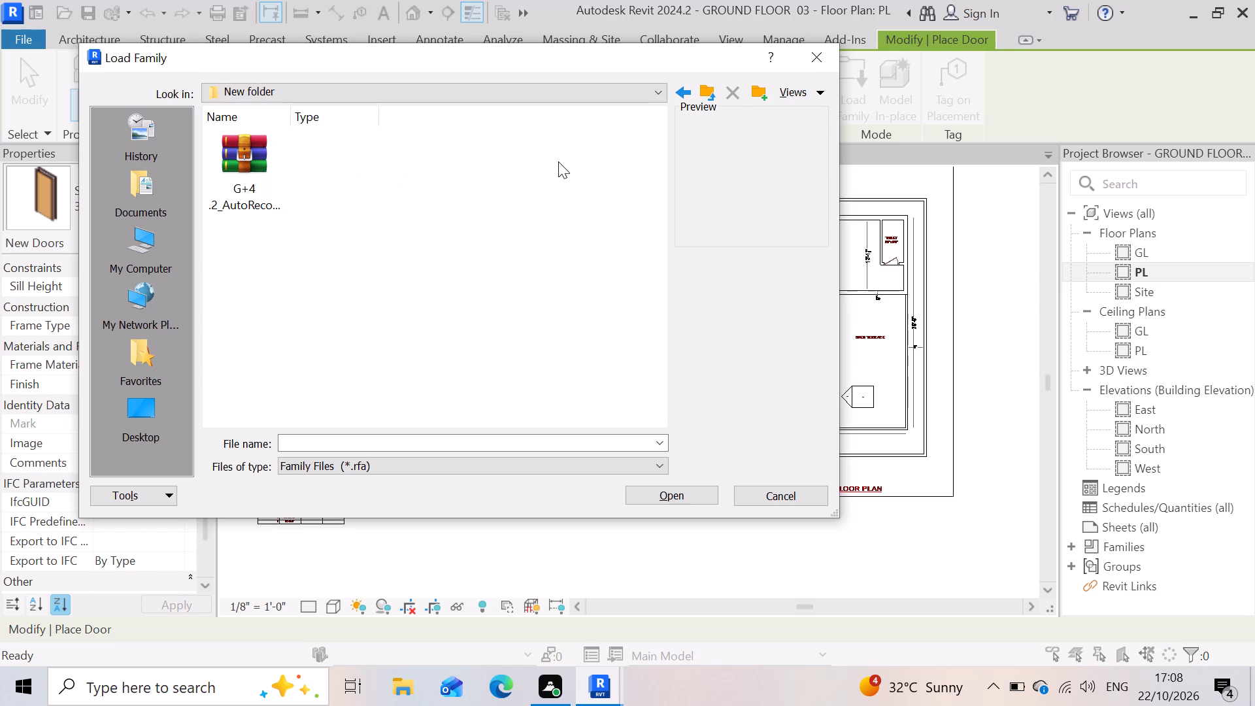
{"action": "double_click", "coordinate": [218, 146]}
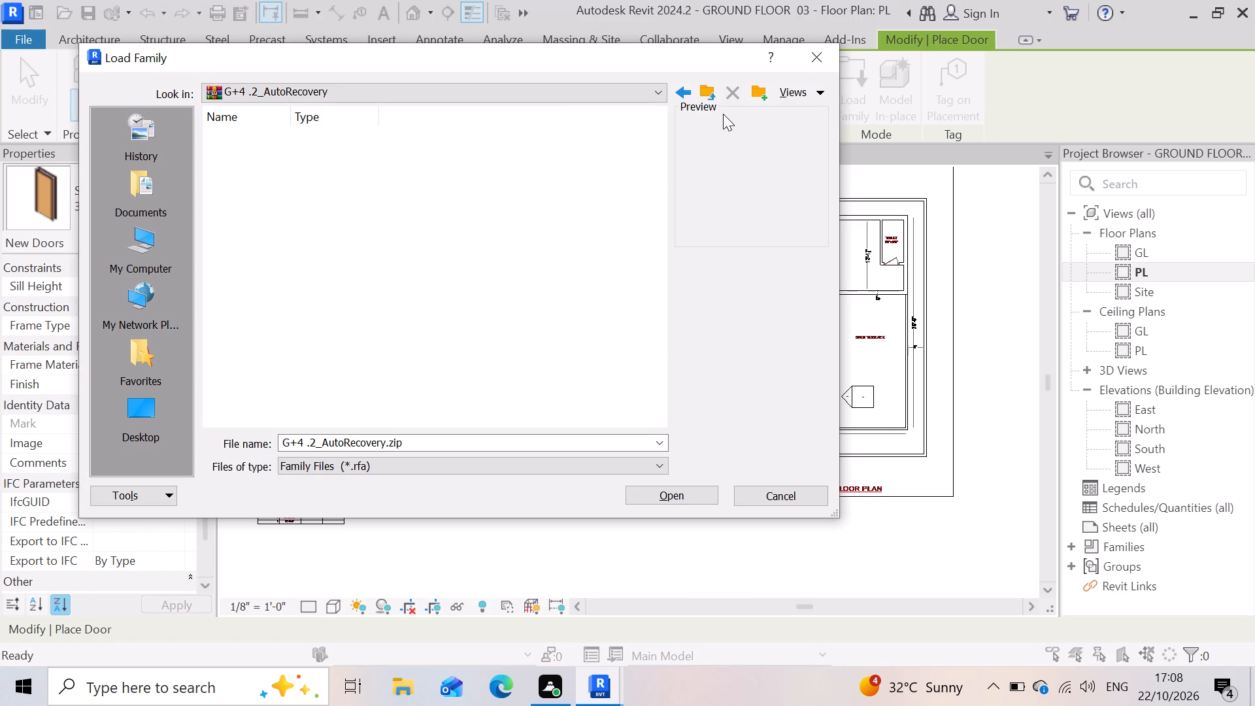
{"action": "left_click", "coordinate": [686, 92]}
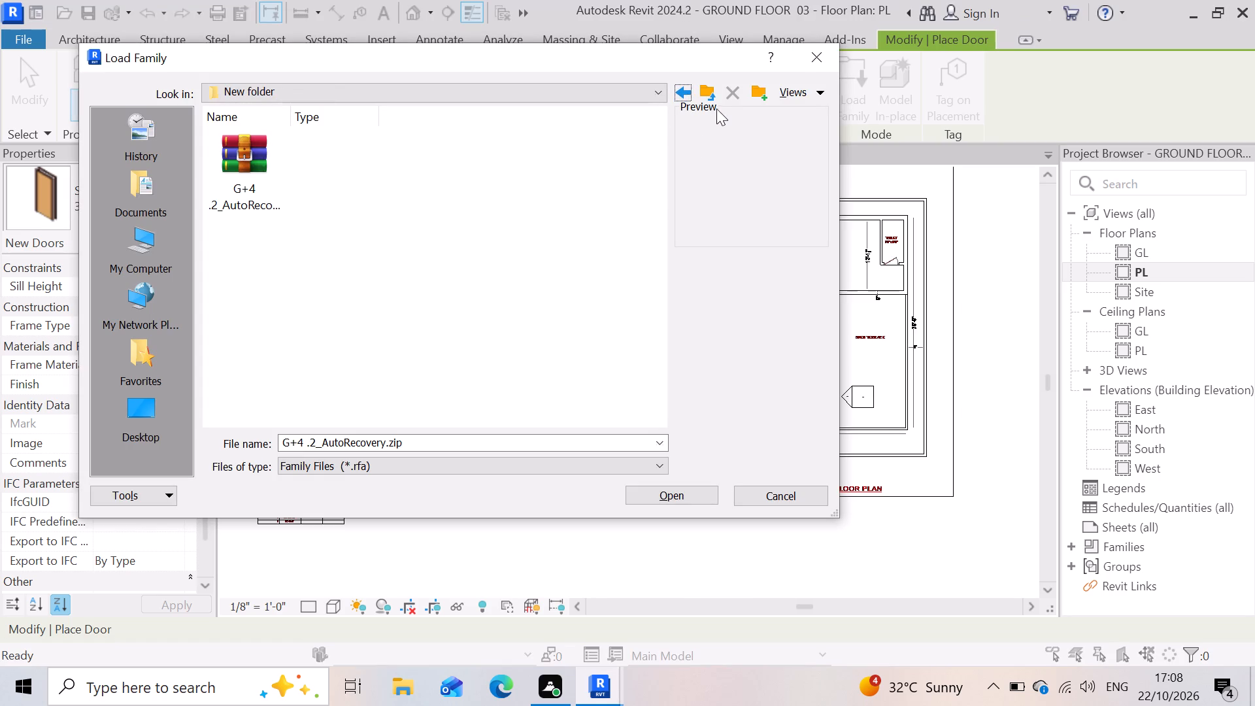
{"action": "left_click", "coordinate": [712, 95]}
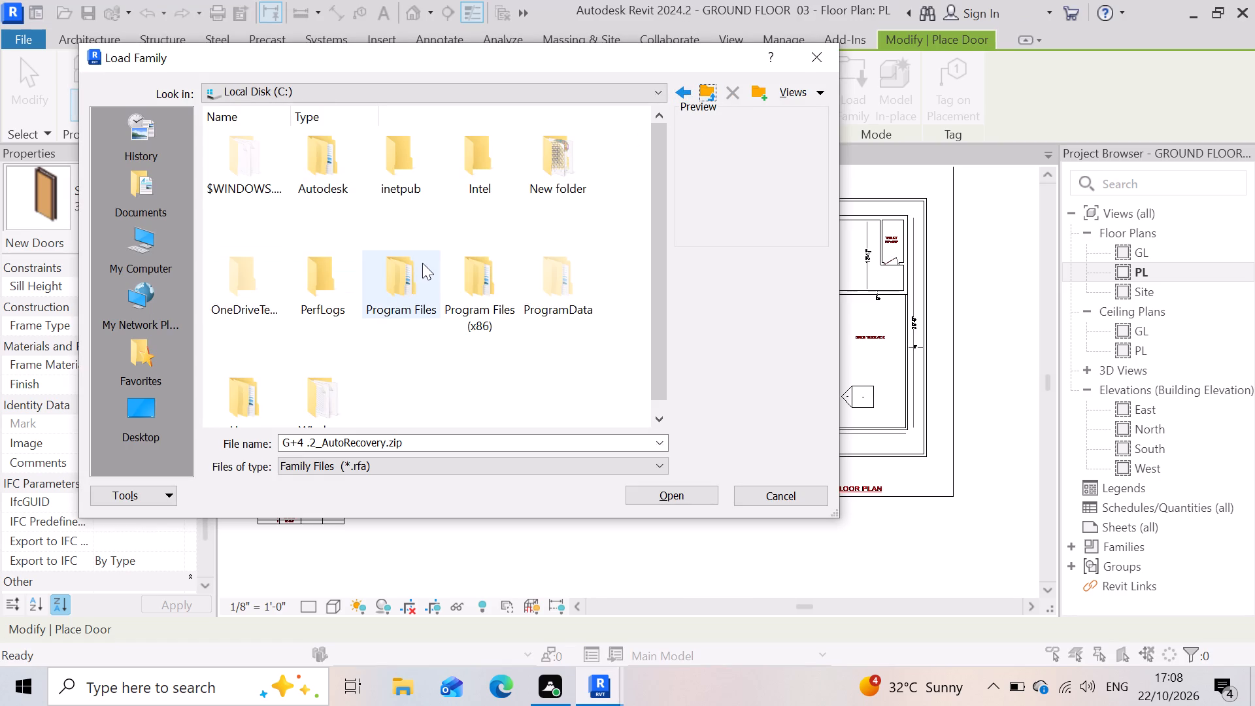
Look through the C: drive folders and the contents of its Windows folder for family files.
{"action": "scroll", "coordinate": [422, 263], "scroll_direction": "down", "scroll_amount": 4}
{"action": "scroll", "coordinate": [215, 289], "scroll_direction": "up", "scroll_amount": 2}
{"action": "scroll", "coordinate": [472, 304], "scroll_direction": "down", "scroll_amount": 2}
{"action": "double_click", "coordinate": [335, 403]}
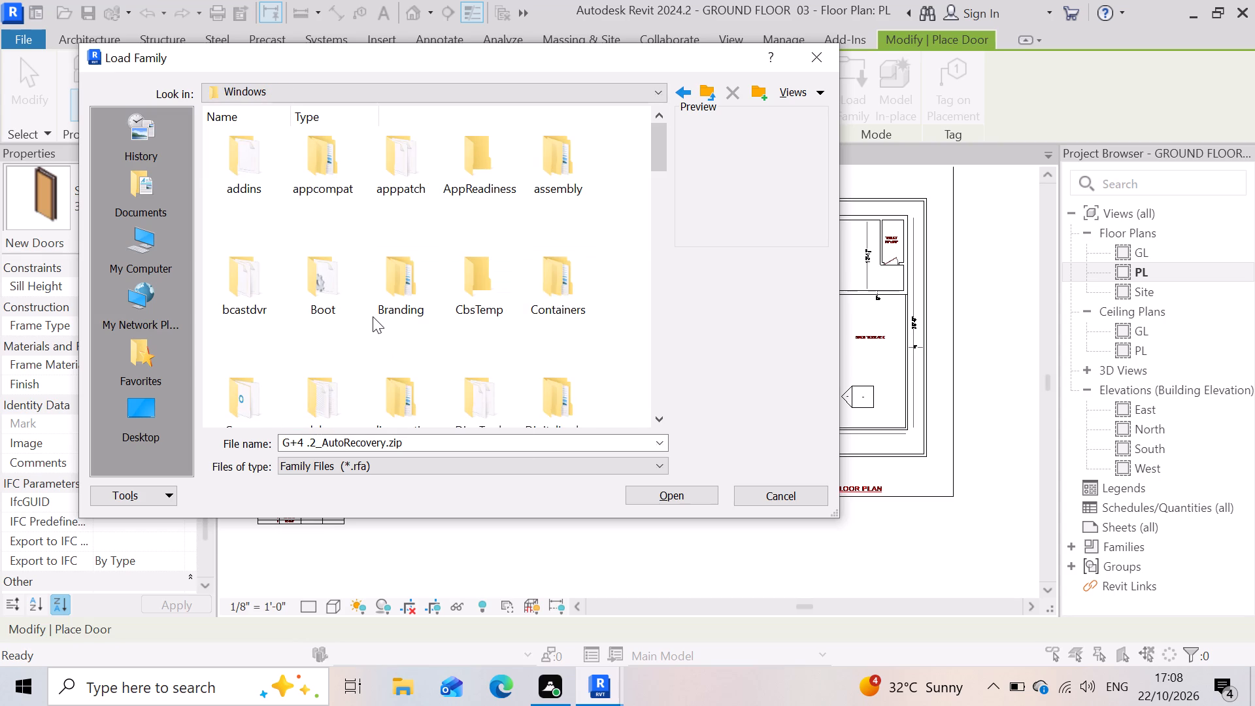
{"action": "scroll", "coordinate": [373, 307], "scroll_direction": "down", "scroll_amount": 3}
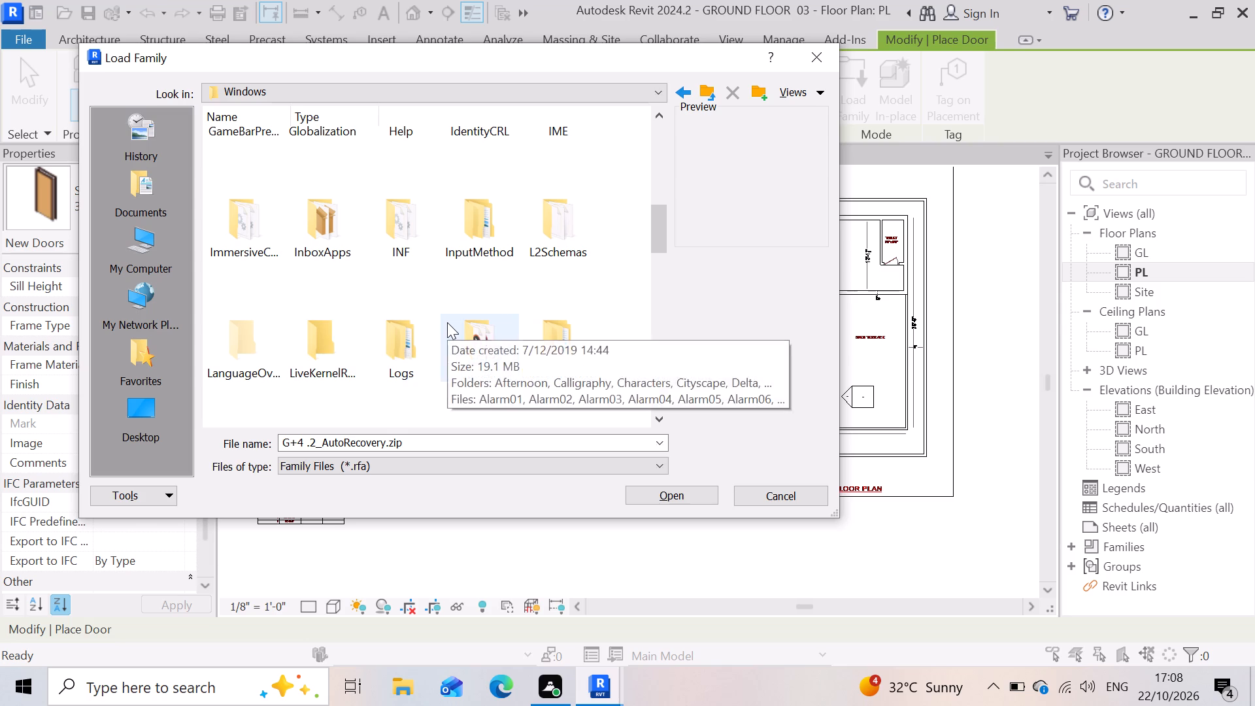
{"action": "scroll", "coordinate": [447, 322], "scroll_direction": "down", "scroll_amount": 7}
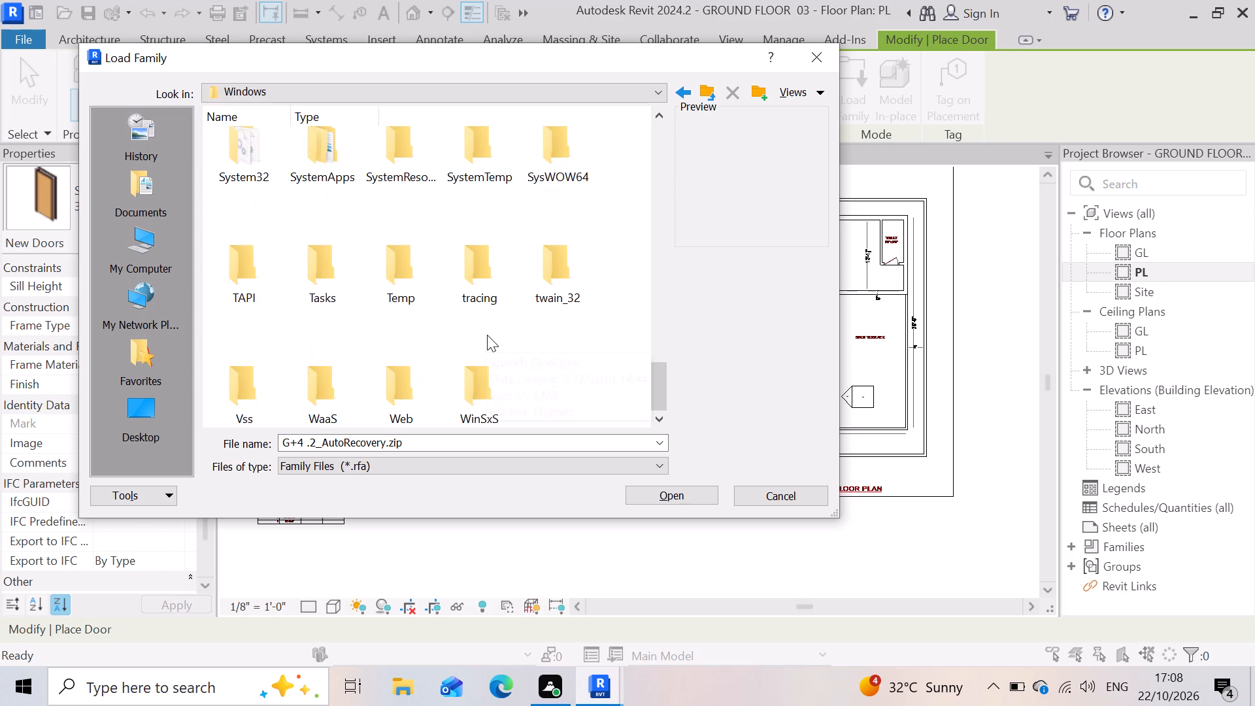
{"action": "scroll", "coordinate": [337, 331], "scroll_direction": "down", "scroll_amount": 5}
{"action": "scroll", "coordinate": [369, 318], "scroll_direction": "up", "scroll_amount": 1}
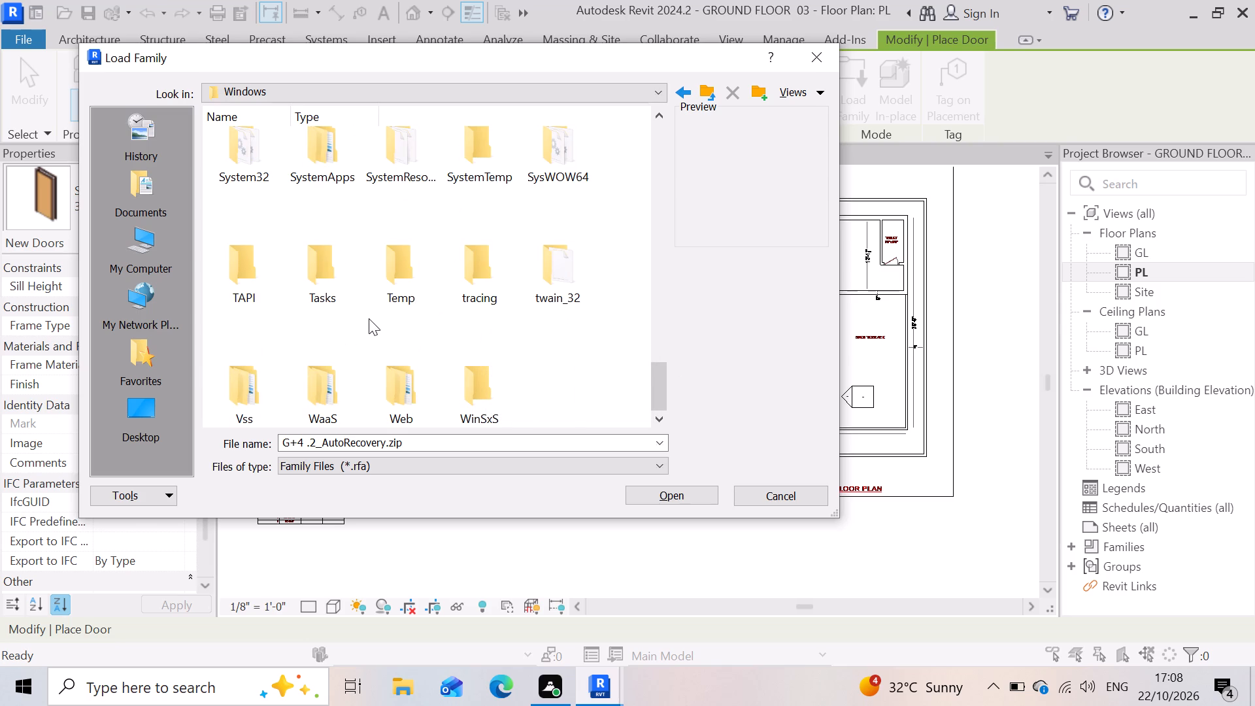
{"action": "scroll", "coordinate": [369, 318], "scroll_direction": "up", "scroll_amount": 5}
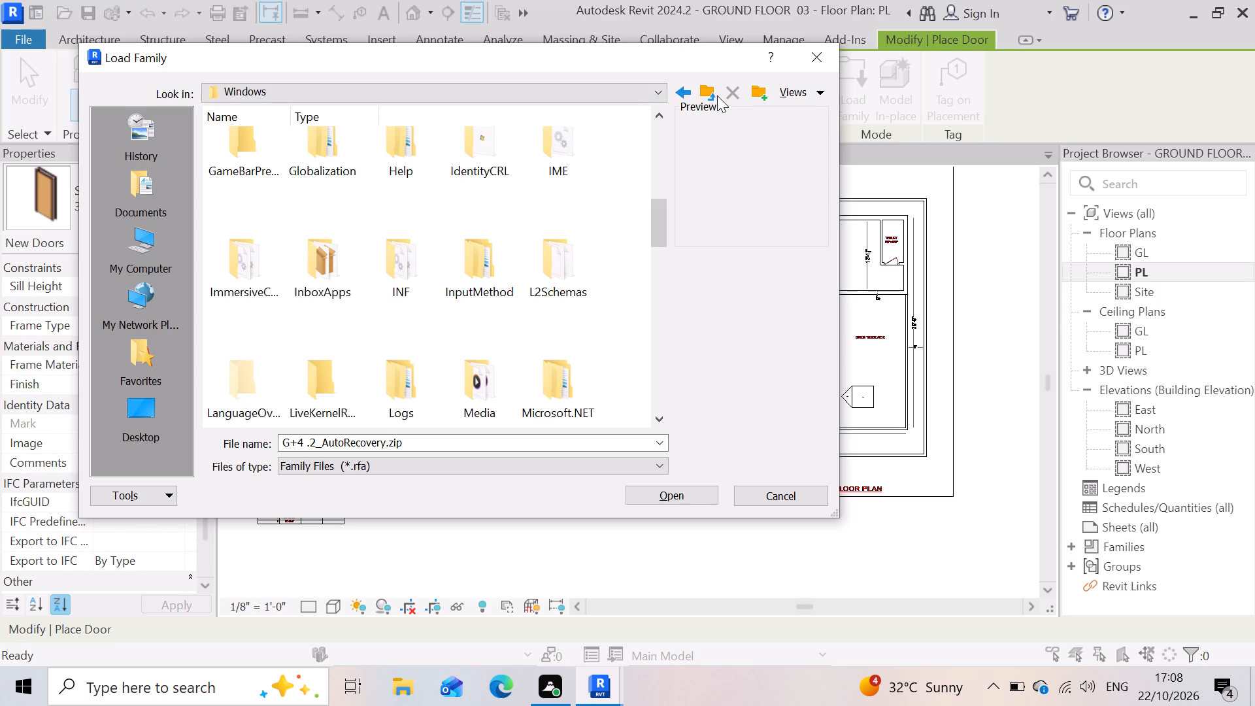
Go back up through the C: drive to This PC and check the Documents folder for door family files.
{"action": "left_click", "coordinate": [716, 94]}
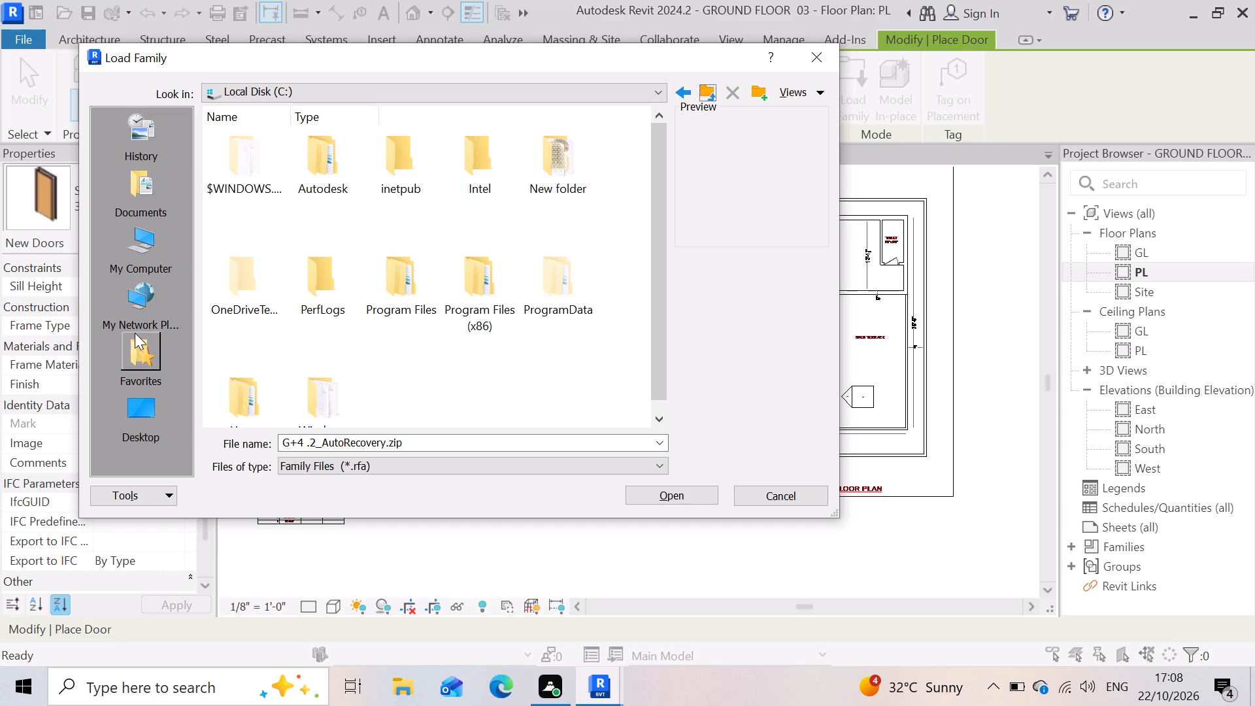
{"action": "scroll", "coordinate": [122, 310], "scroll_direction": "up", "scroll_amount": 1}
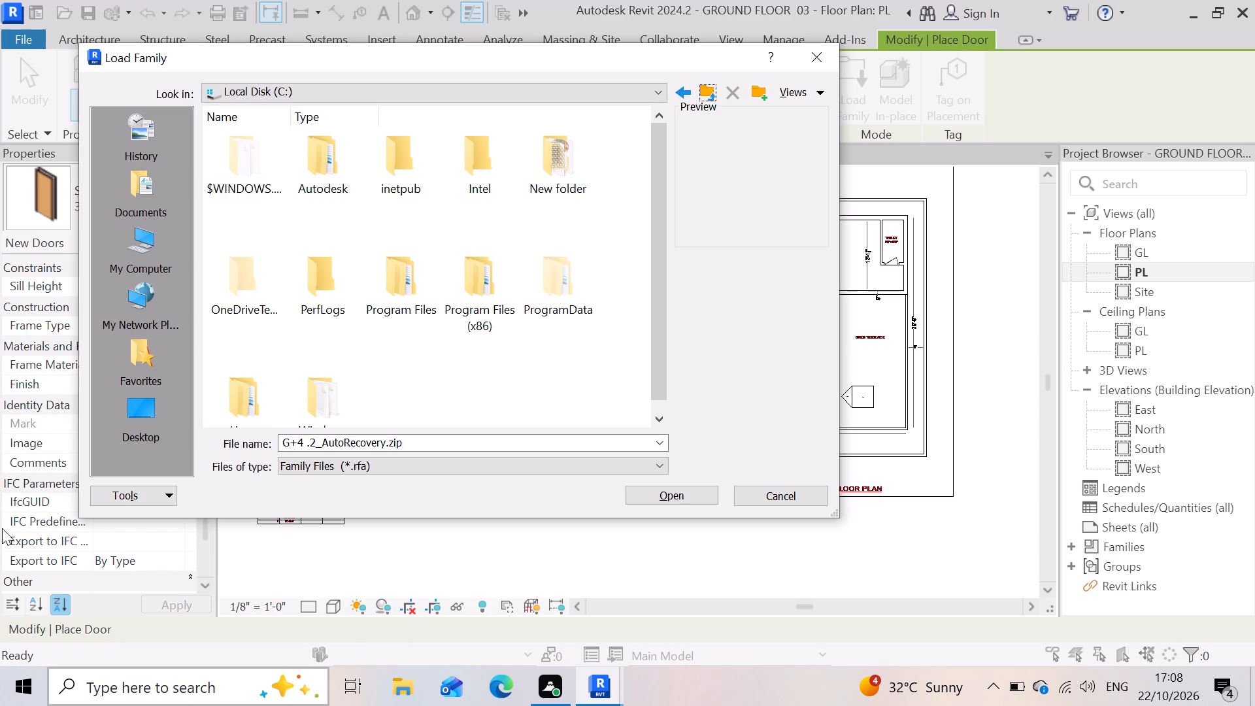
{"action": "scroll", "coordinate": [439, 344], "scroll_direction": "down", "scroll_amount": 3}
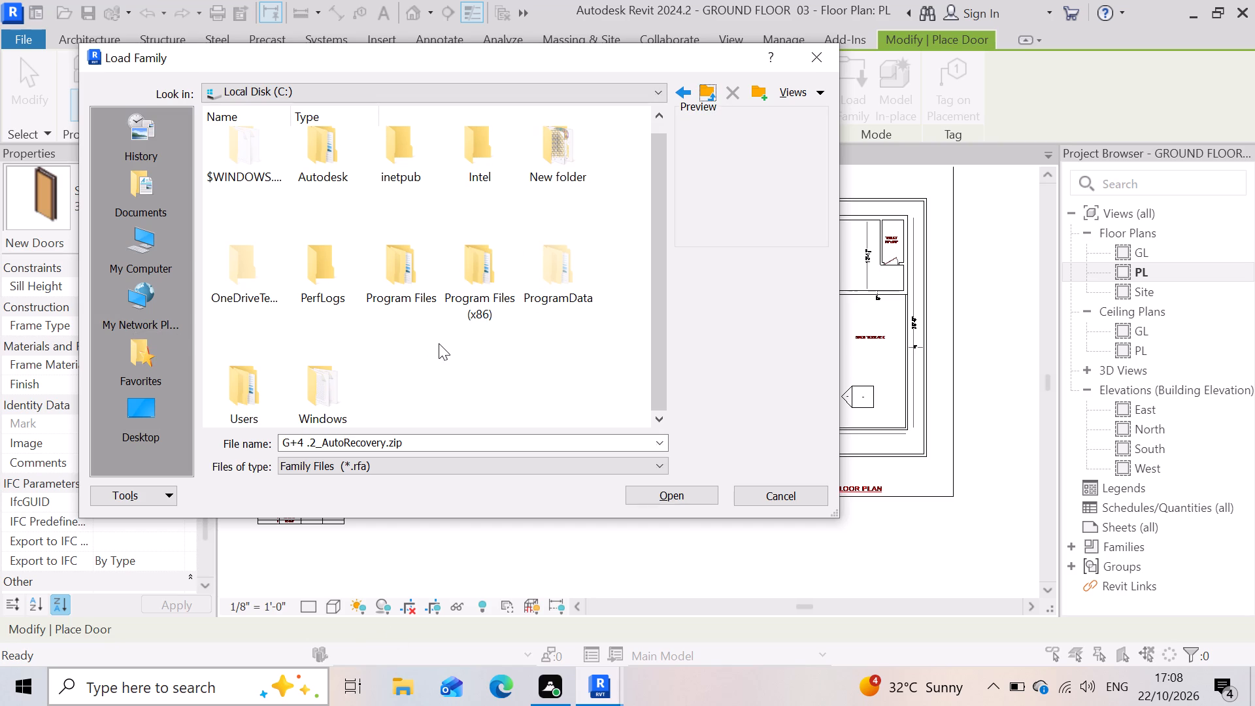
{"action": "left_click", "coordinate": [706, 84]}
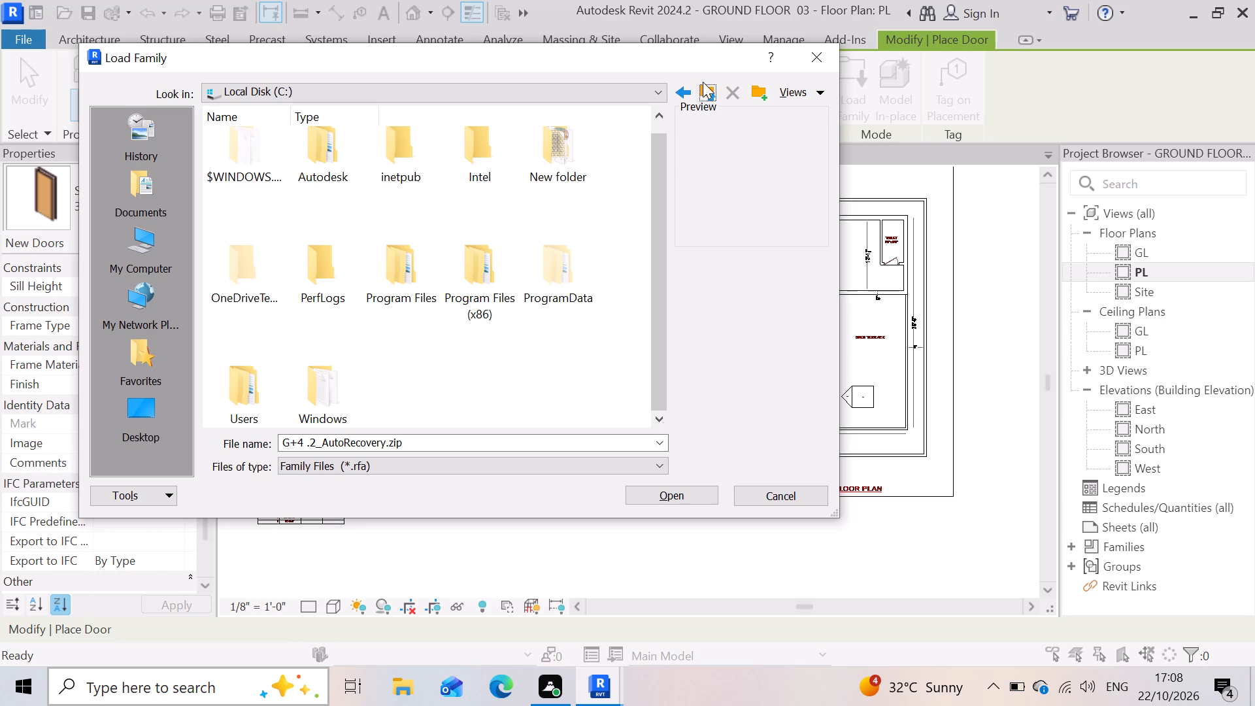
{"action": "left_click", "coordinate": [705, 84]}
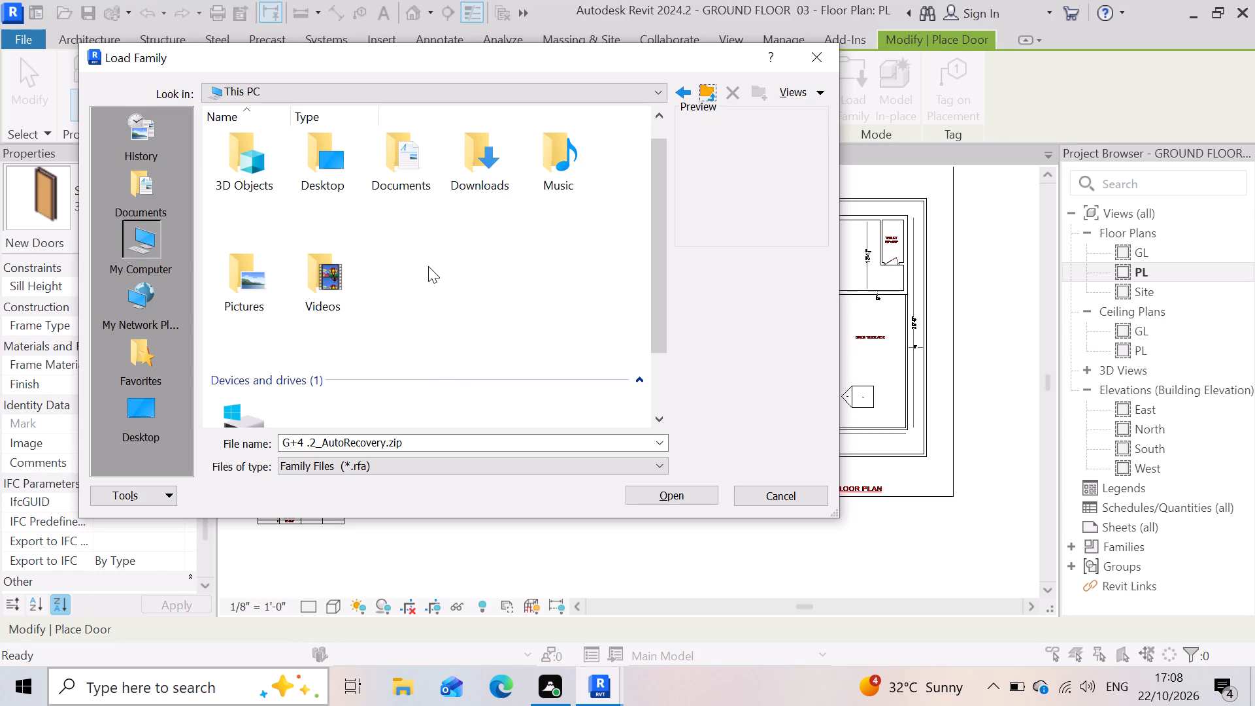
{"action": "double_click", "coordinate": [407, 174]}
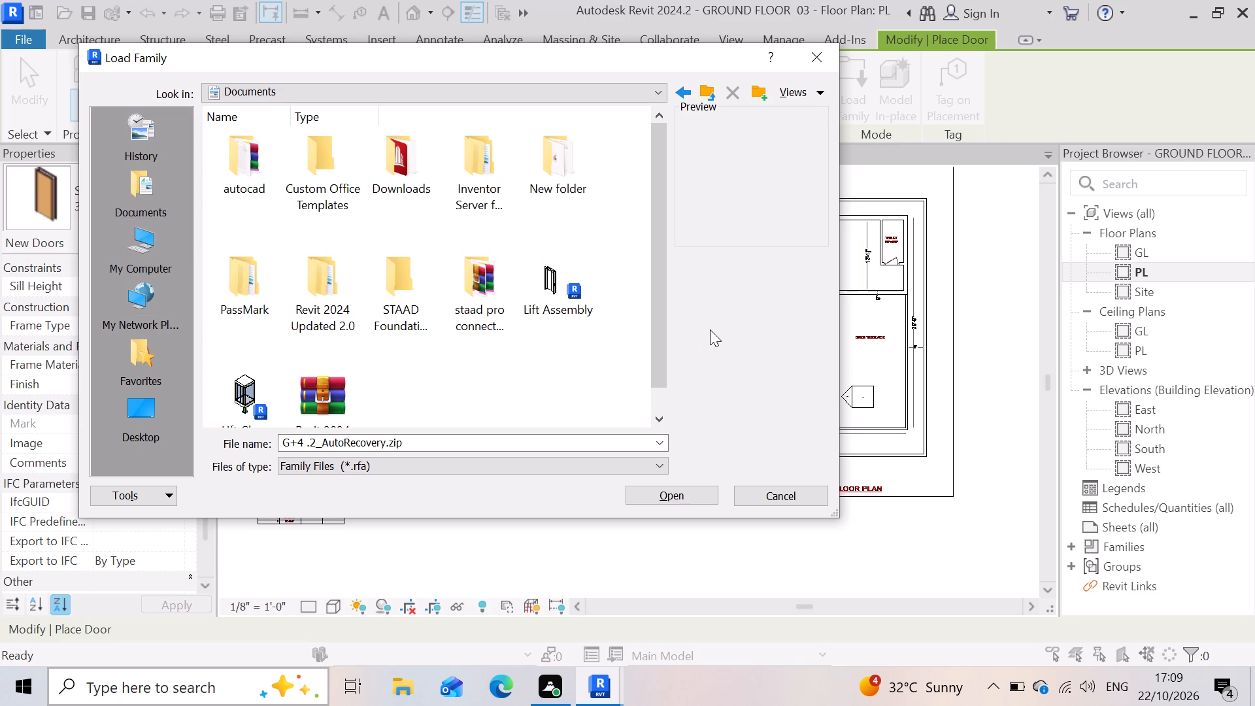
{"action": "scroll", "coordinate": [438, 349], "scroll_direction": "down", "scroll_amount": 3}
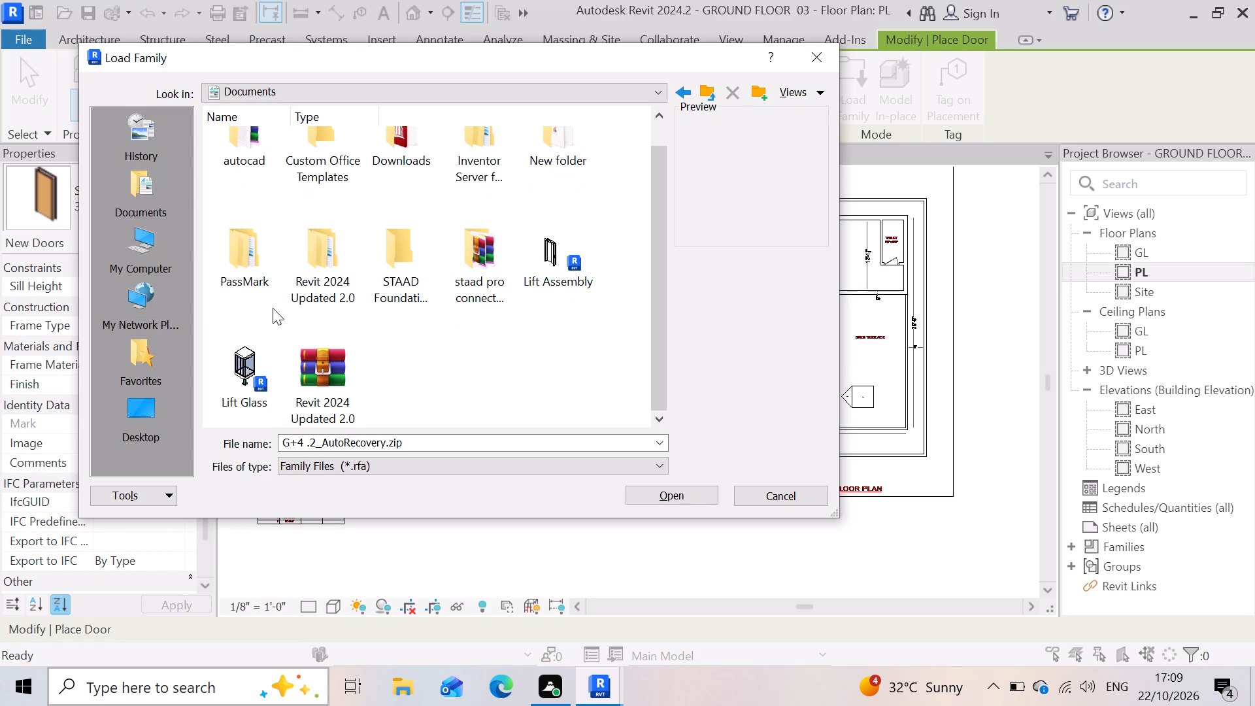
Look through the autocad folder in Documents and its nested AUTOCAD.2021.win64 folders for family files, returning to Documents.
{"action": "double_click", "coordinate": [245, 162]}
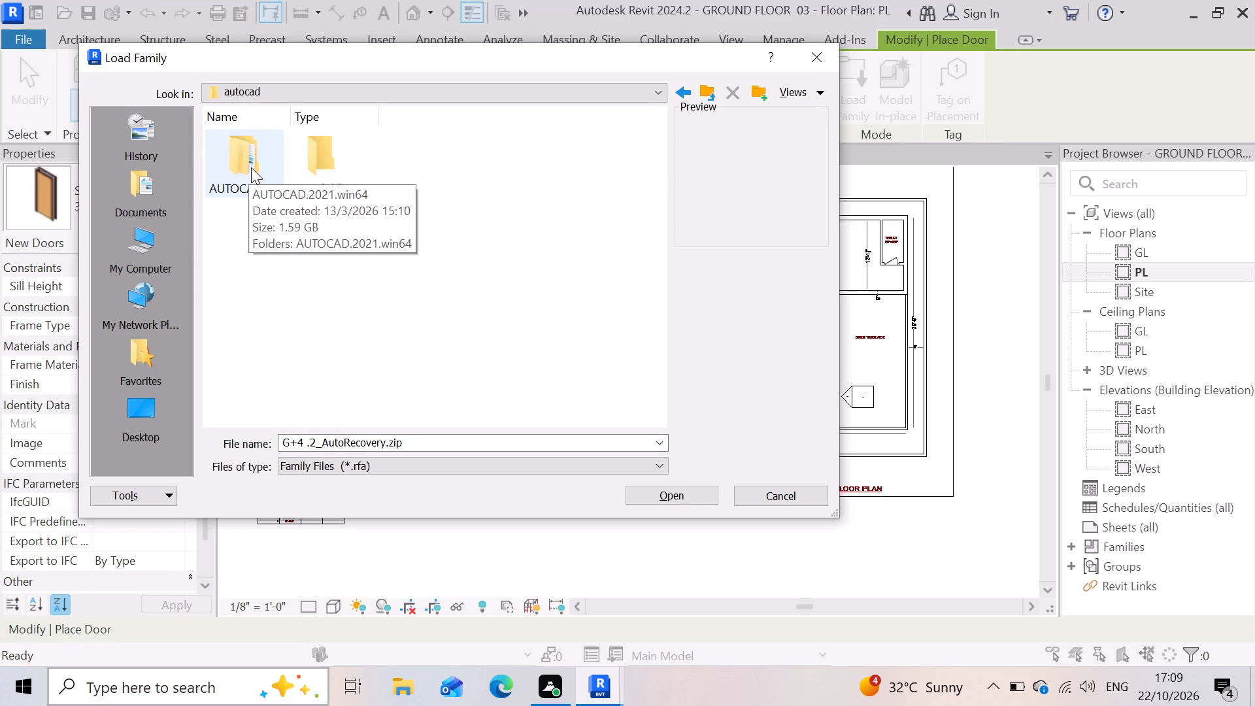
{"action": "double_click", "coordinate": [251, 167]}
{"action": "double_click", "coordinate": [251, 168]}
{"action": "double_click", "coordinate": [248, 165]}
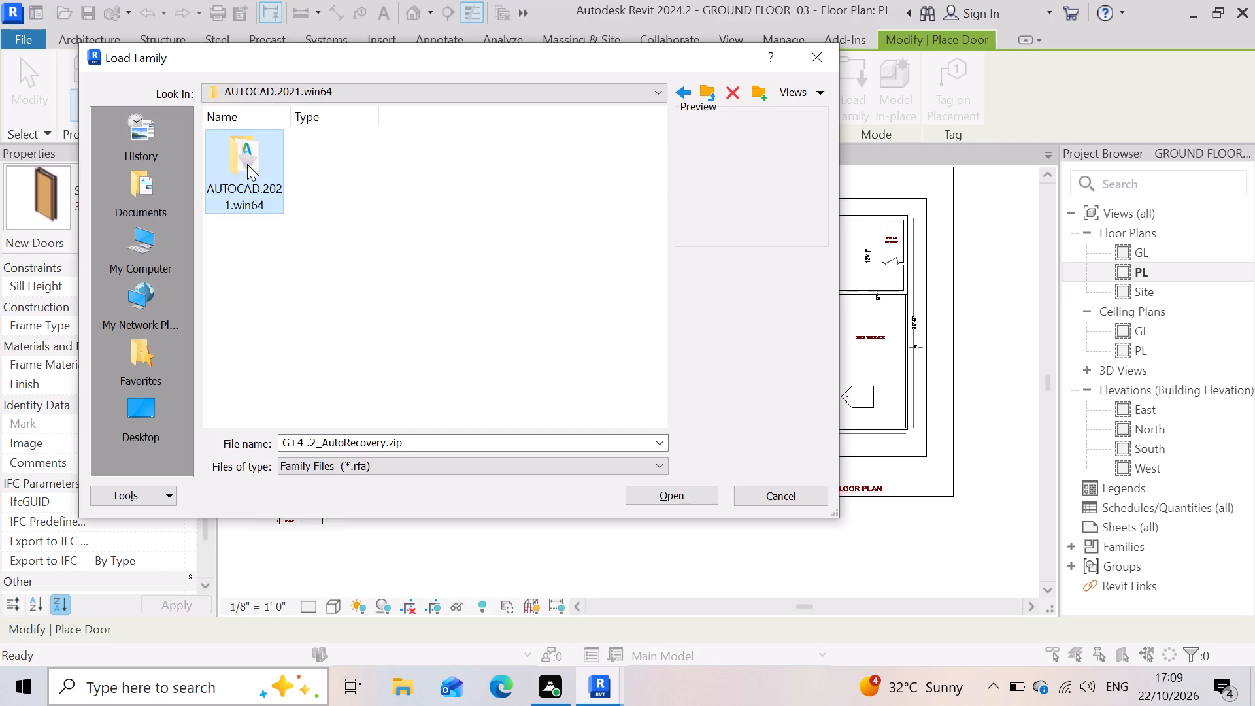
{"action": "left_click", "coordinate": [244, 162]}
{"action": "left_click", "coordinate": [241, 158]}
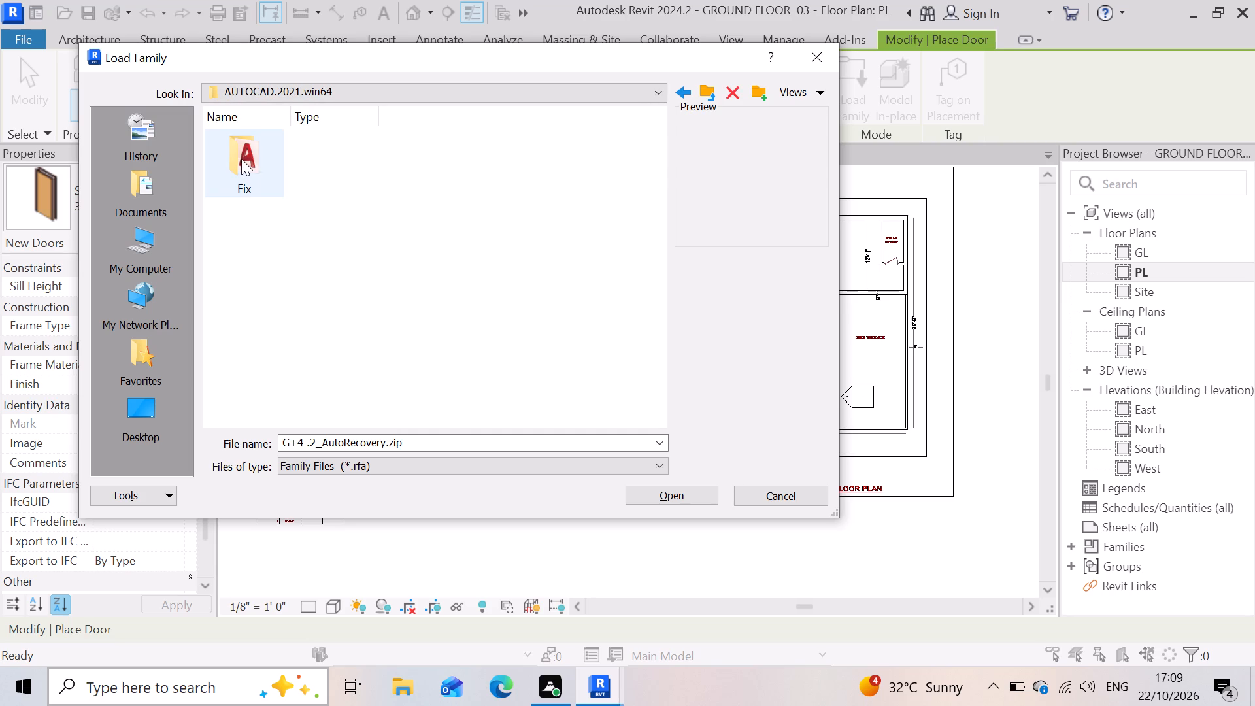
{"action": "left_click", "coordinate": [704, 93]}
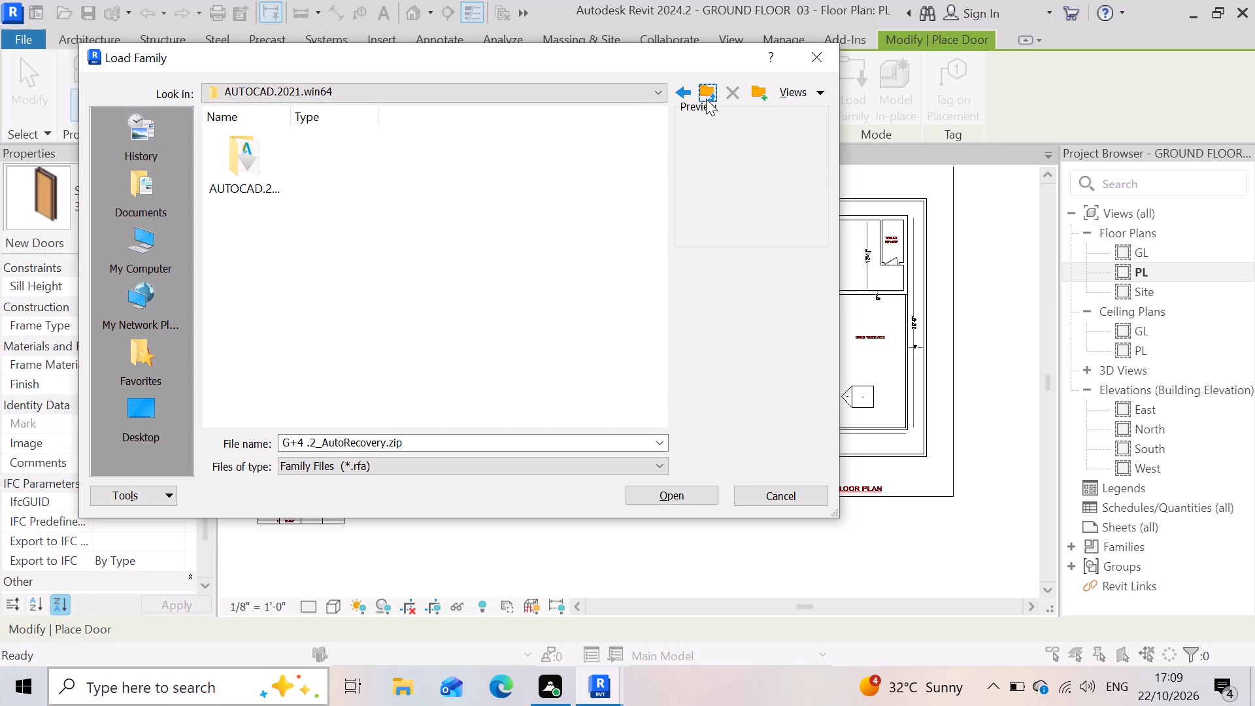
{"action": "left_click", "coordinate": [706, 99]}
{"action": "left_click", "coordinate": [711, 105]}
{"action": "left_click", "coordinate": [712, 108]}
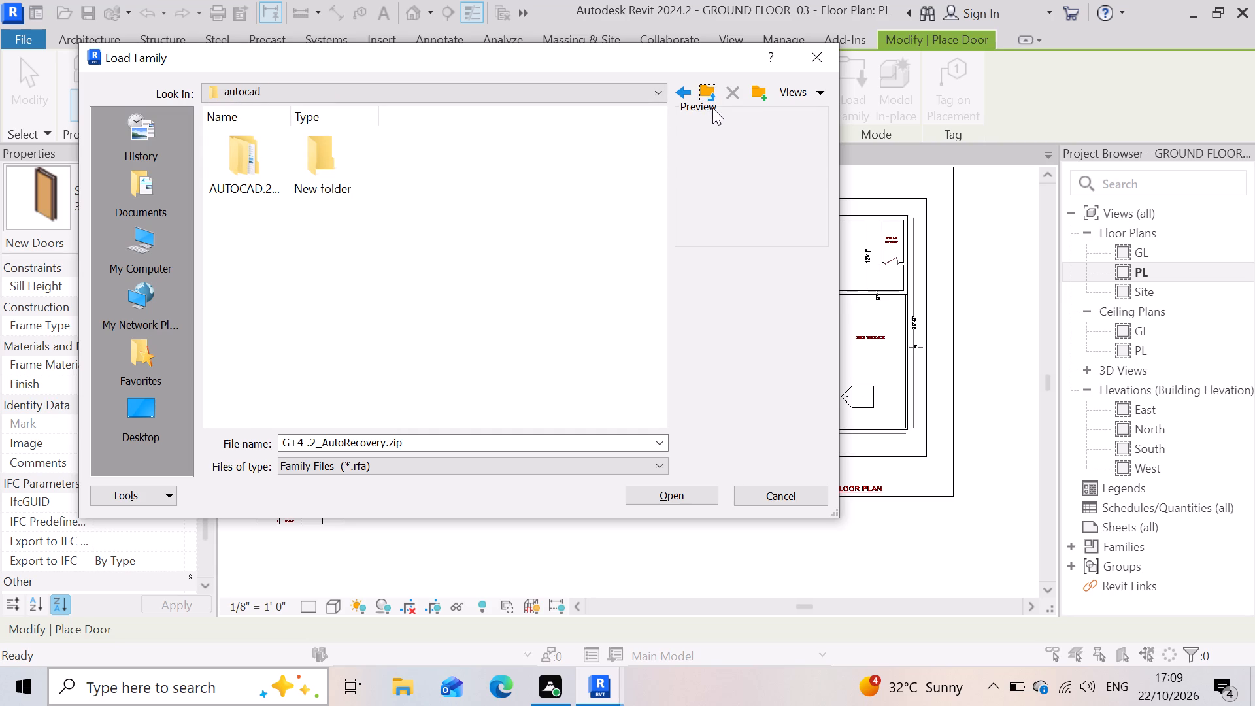
{"action": "left_click", "coordinate": [699, 82]}
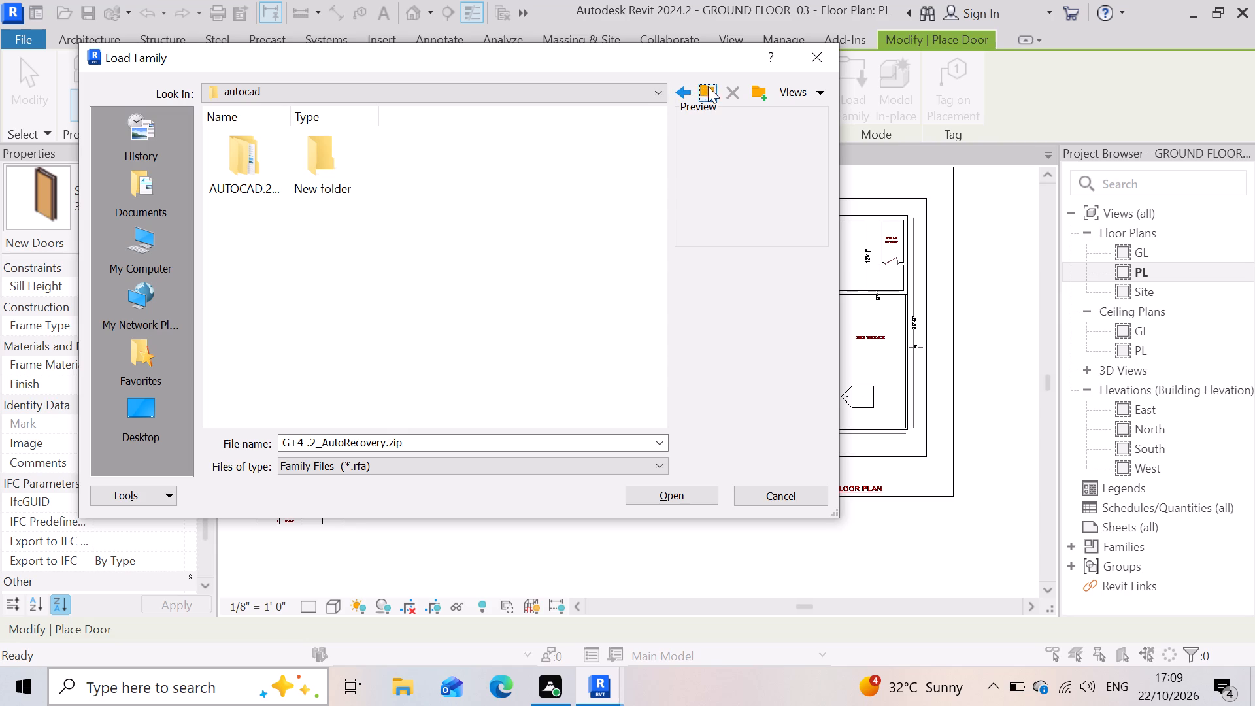
{"action": "left_click", "coordinate": [708, 86]}
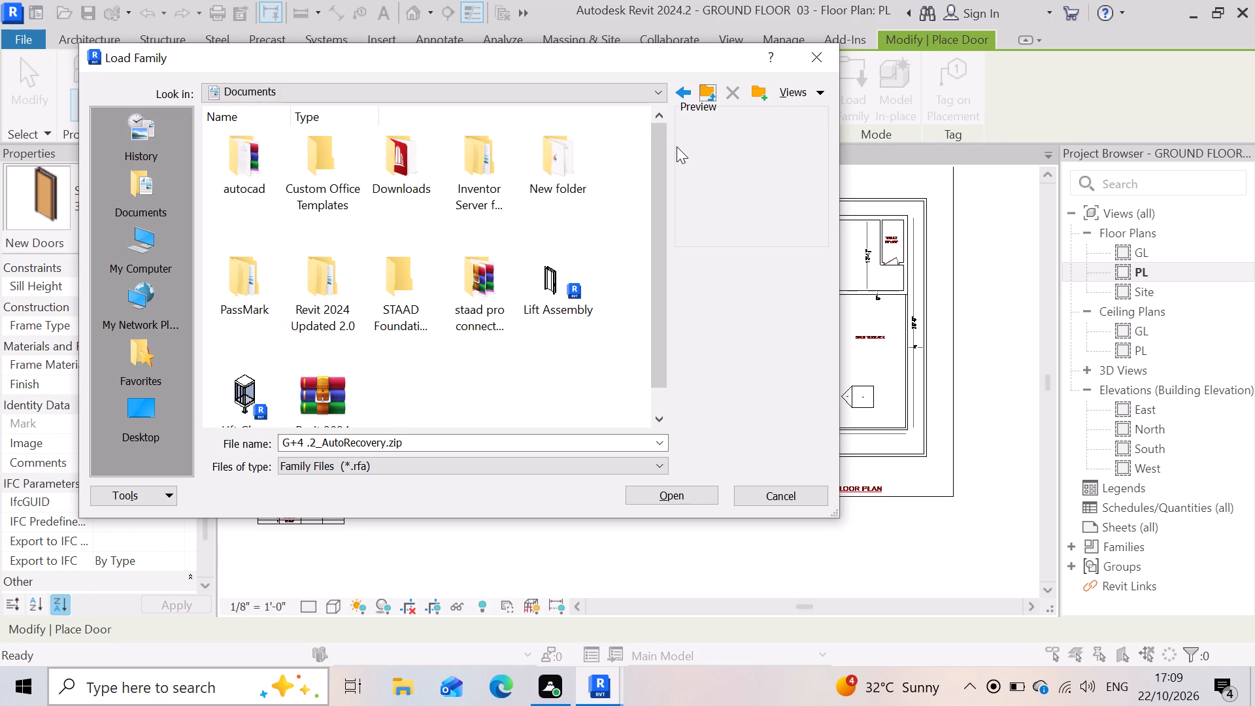
Recheck the autocad, Documents and This PC folders for door families, and close the Load Family dialog without loading anything.
{"action": "left_click", "coordinate": [678, 93]}
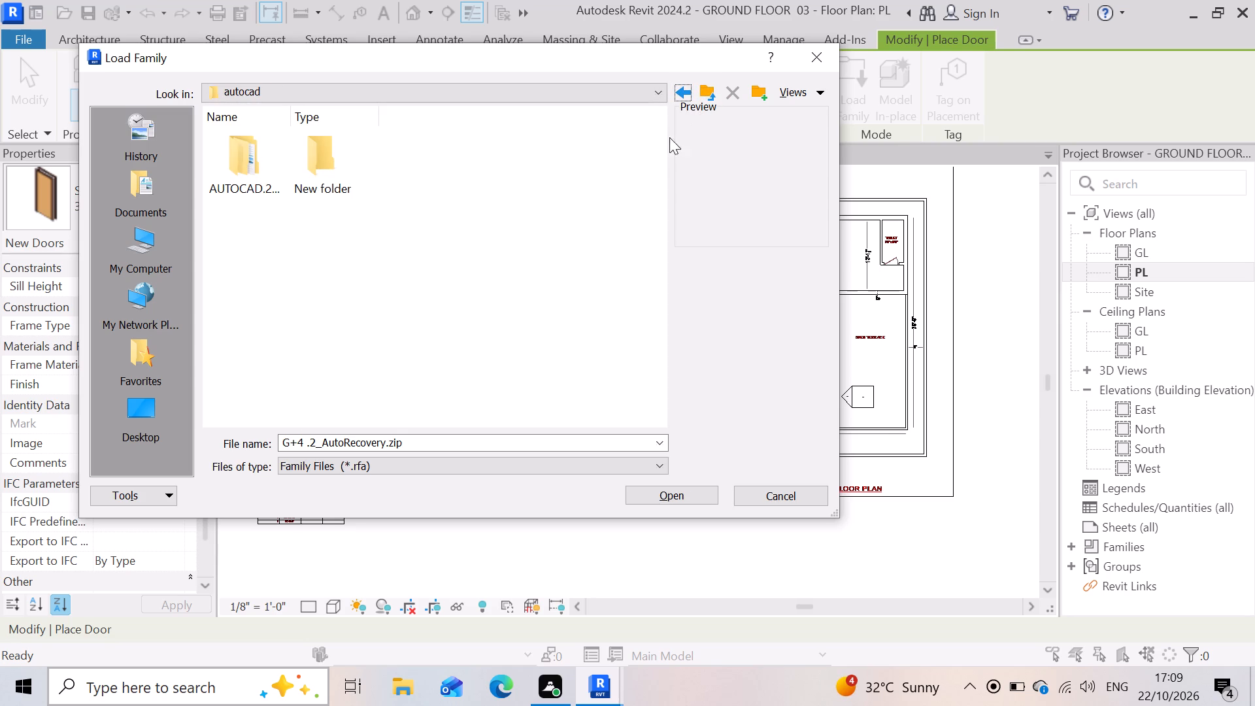
{"action": "left_click", "coordinate": [709, 94]}
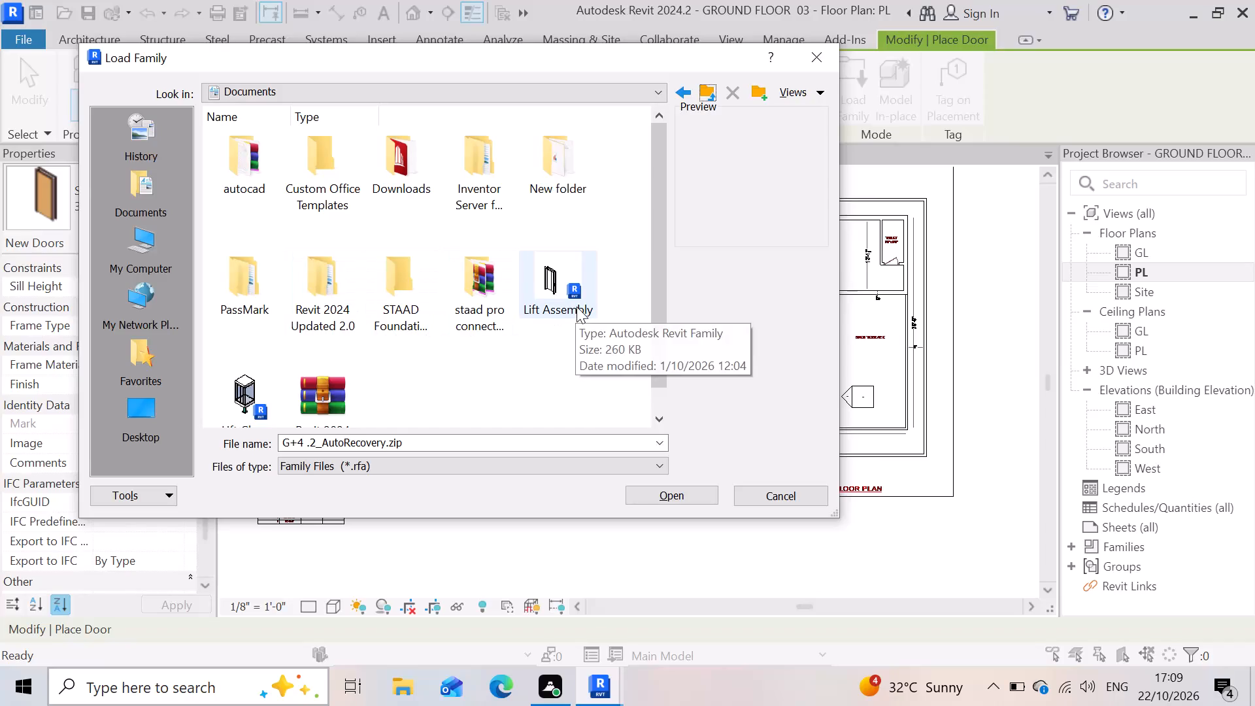
{"action": "left_click", "coordinate": [698, 91]}
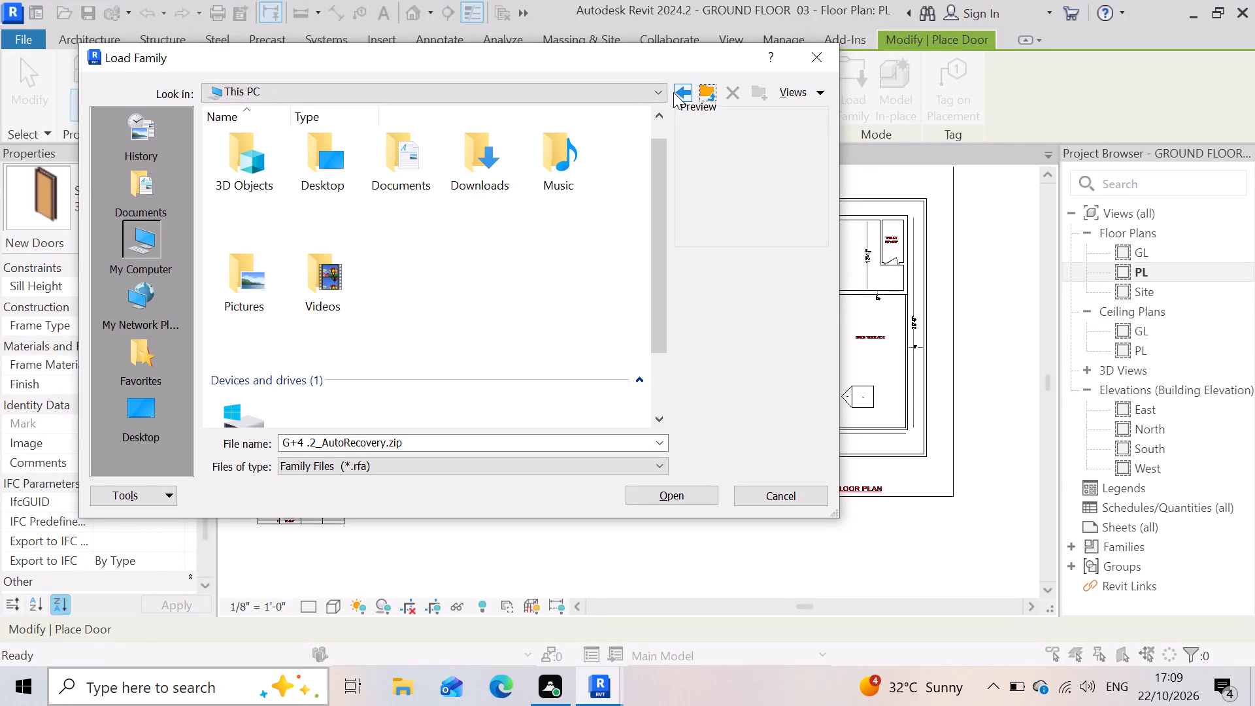
{"action": "left_click", "coordinate": [672, 91]}
{"action": "left_click", "coordinate": [684, 98]}
{"action": "left_click", "coordinate": [694, 95]}
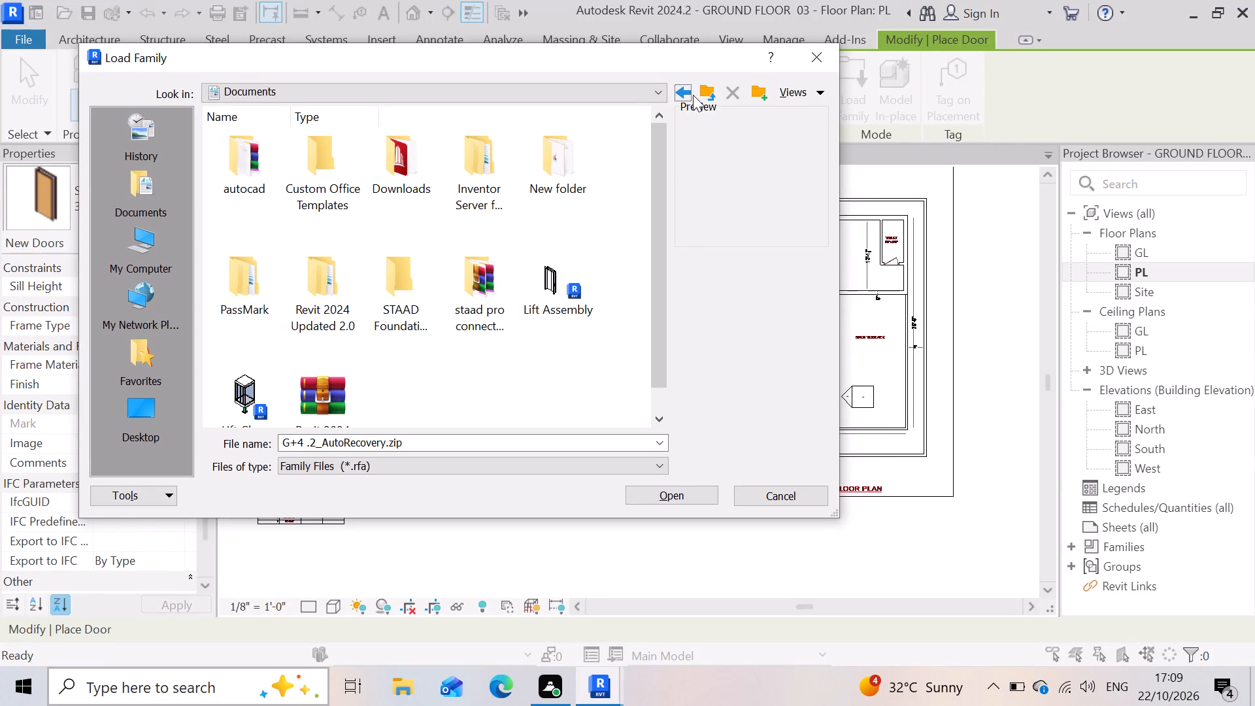
{"action": "left_click", "coordinate": [820, 48]}
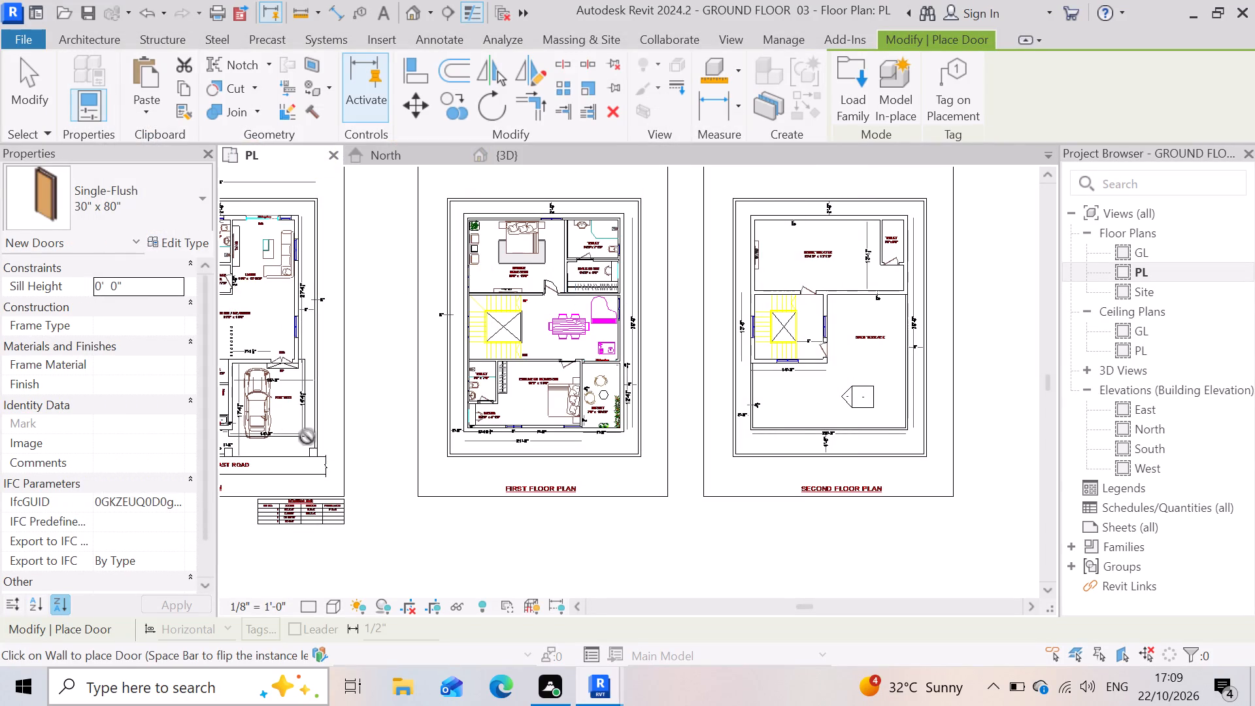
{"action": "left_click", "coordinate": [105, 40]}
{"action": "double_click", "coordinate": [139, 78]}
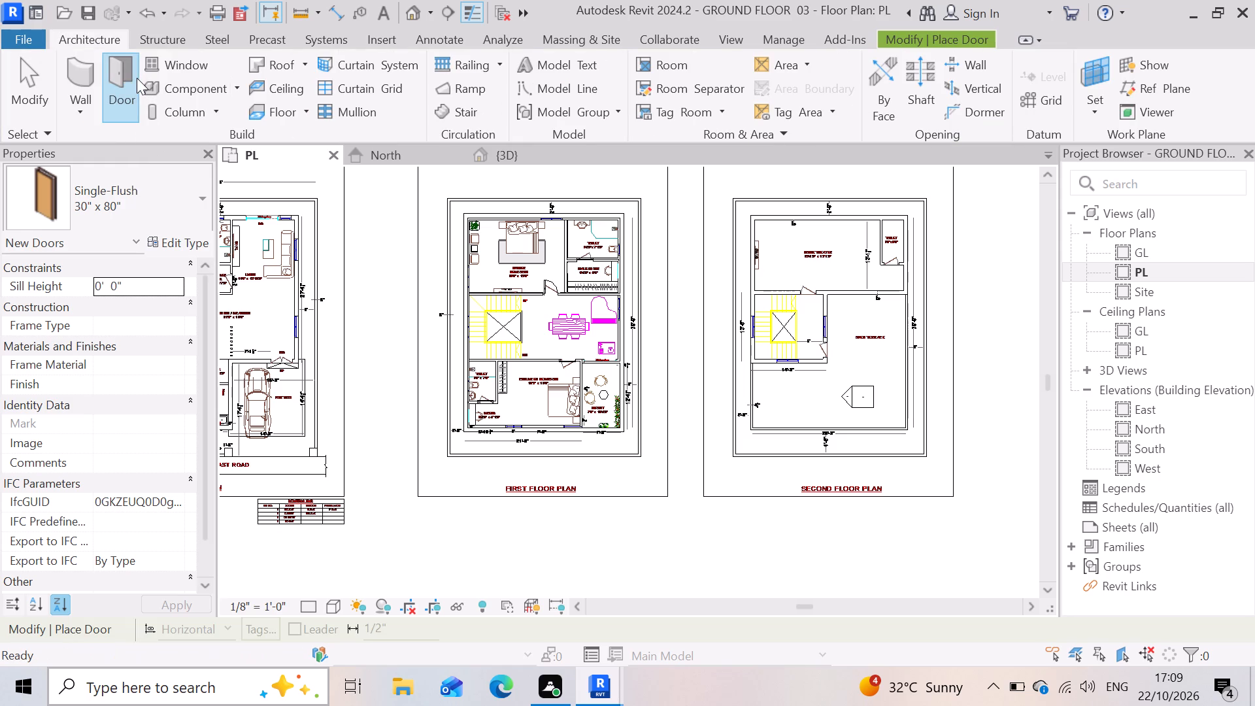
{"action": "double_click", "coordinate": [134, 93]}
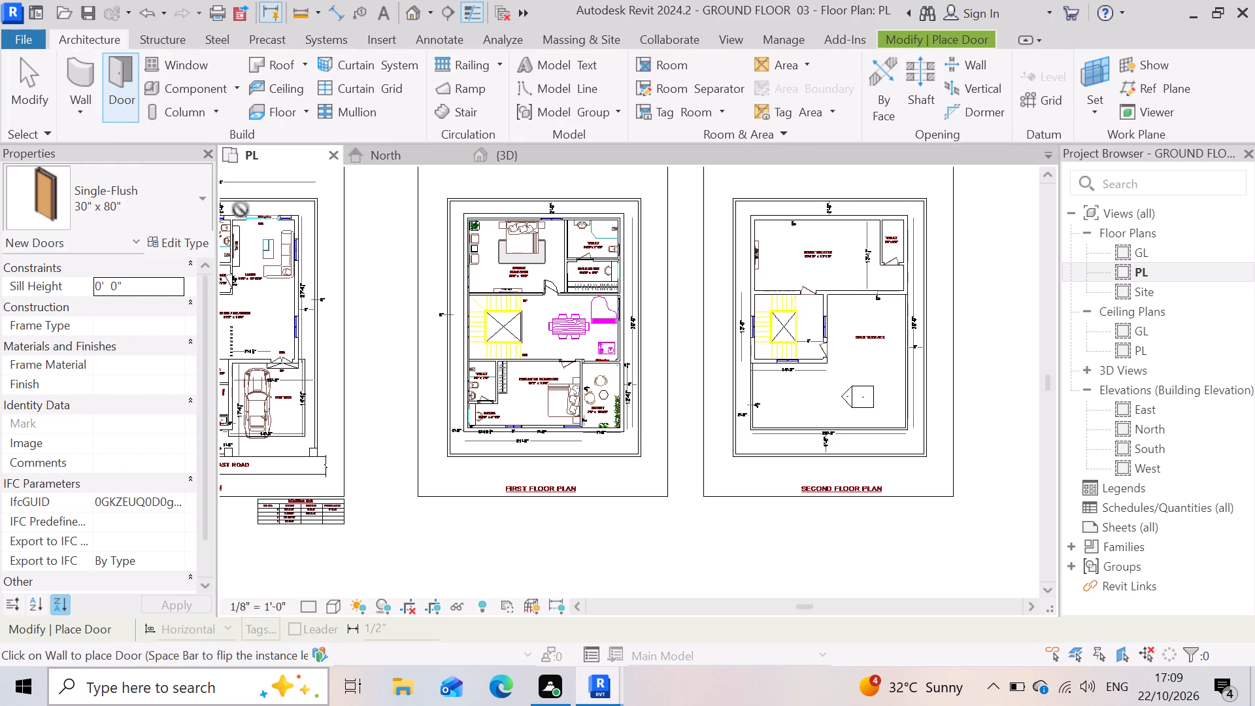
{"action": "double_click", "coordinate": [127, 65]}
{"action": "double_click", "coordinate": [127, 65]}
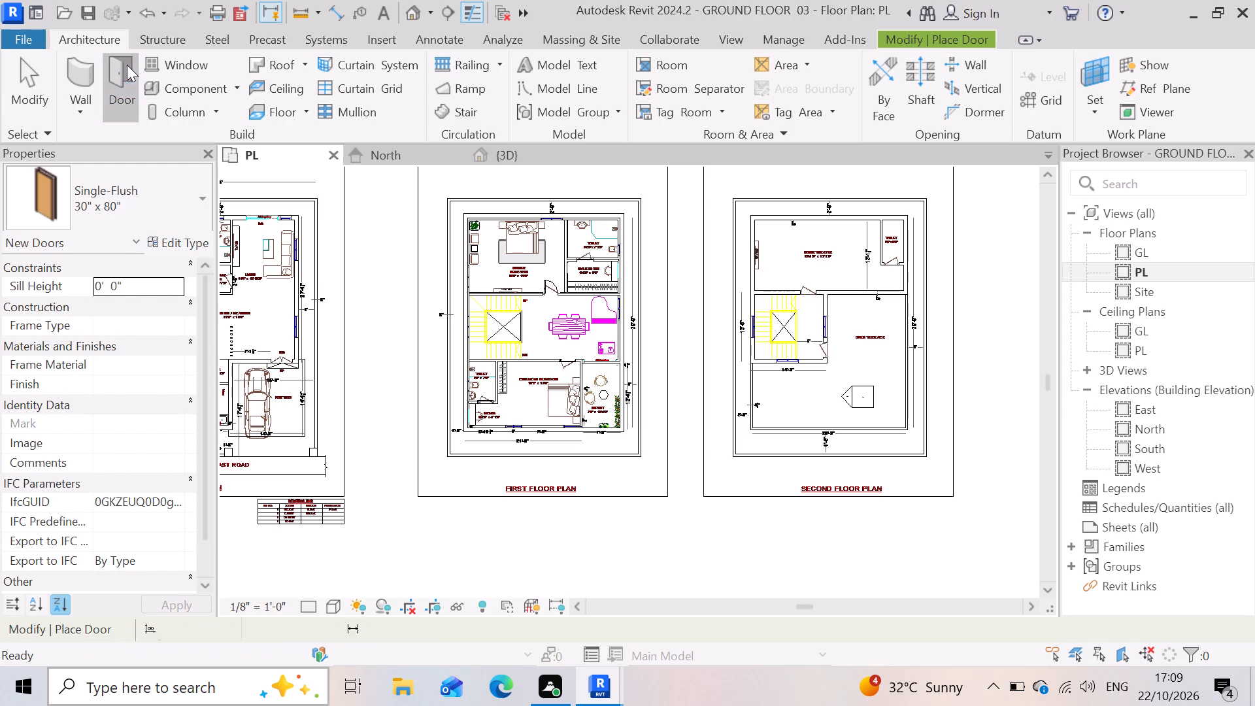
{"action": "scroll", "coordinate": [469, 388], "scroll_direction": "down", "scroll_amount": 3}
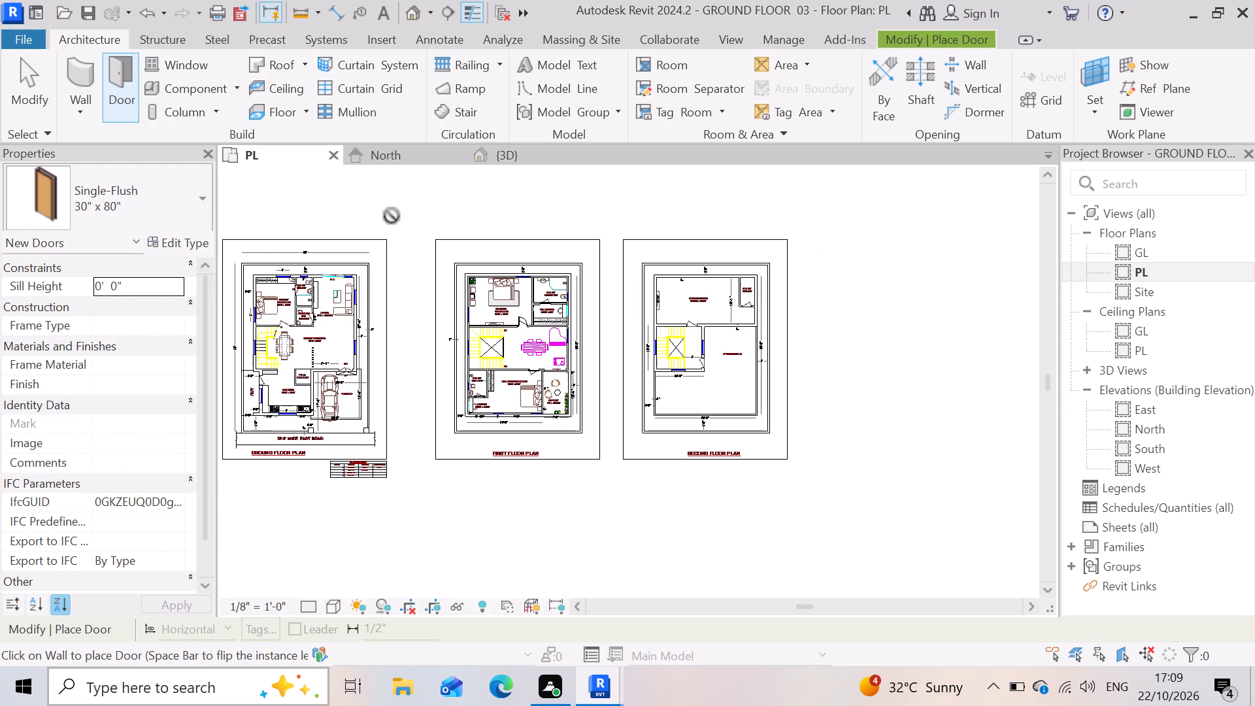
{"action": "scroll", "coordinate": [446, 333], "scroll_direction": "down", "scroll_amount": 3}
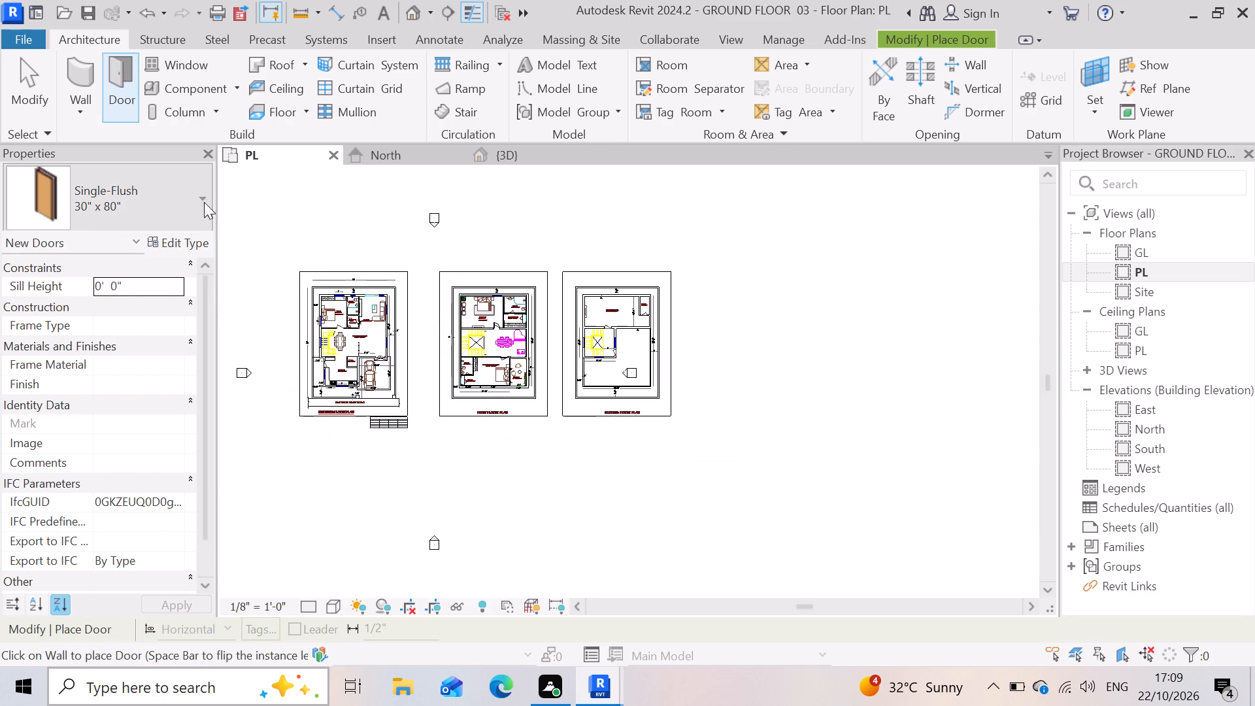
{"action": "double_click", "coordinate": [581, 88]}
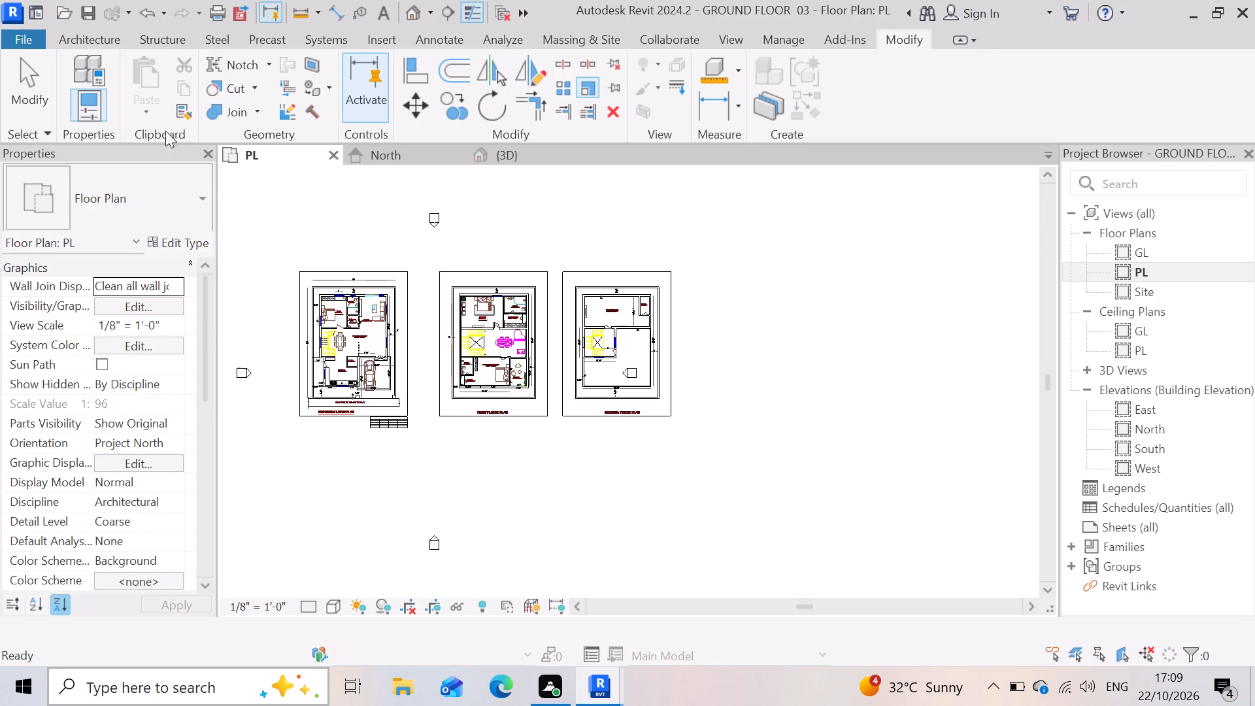
Restart the Door tool, open Load Family and check the History, Documents, This PC, Favorites and Desktop locations for door families.
{"action": "left_click", "coordinate": [82, 41]}
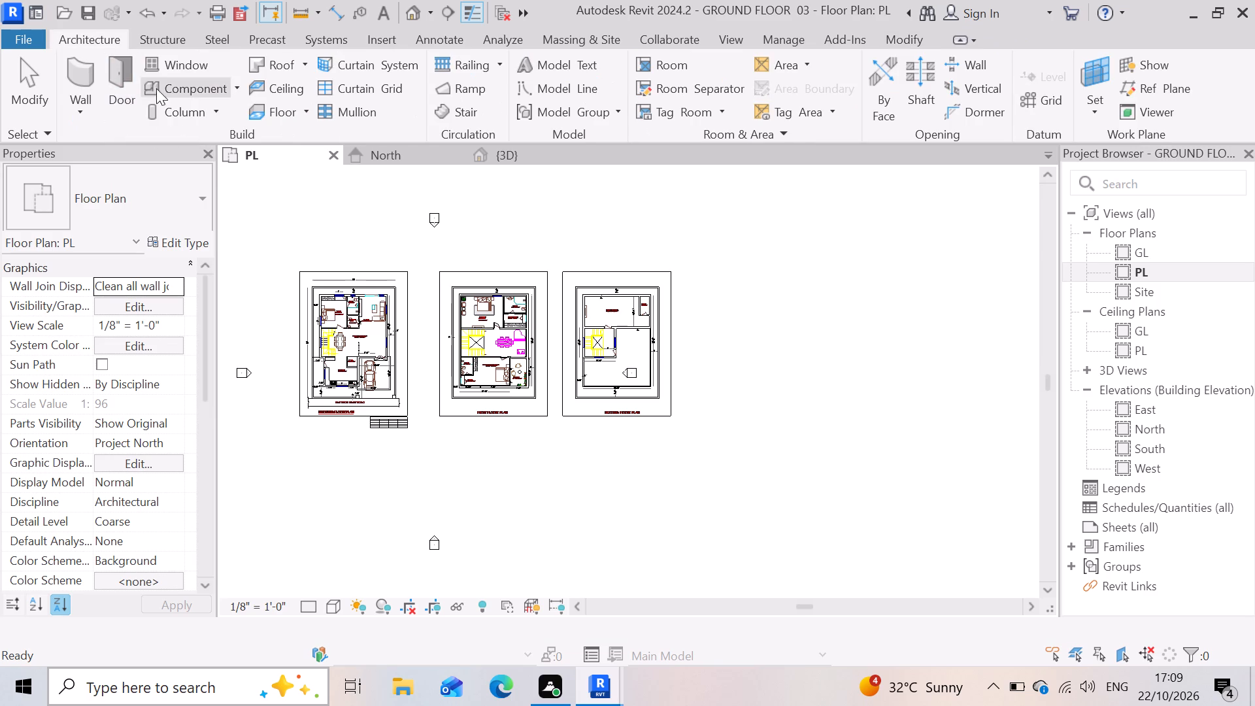
{"action": "double_click", "coordinate": [125, 76]}
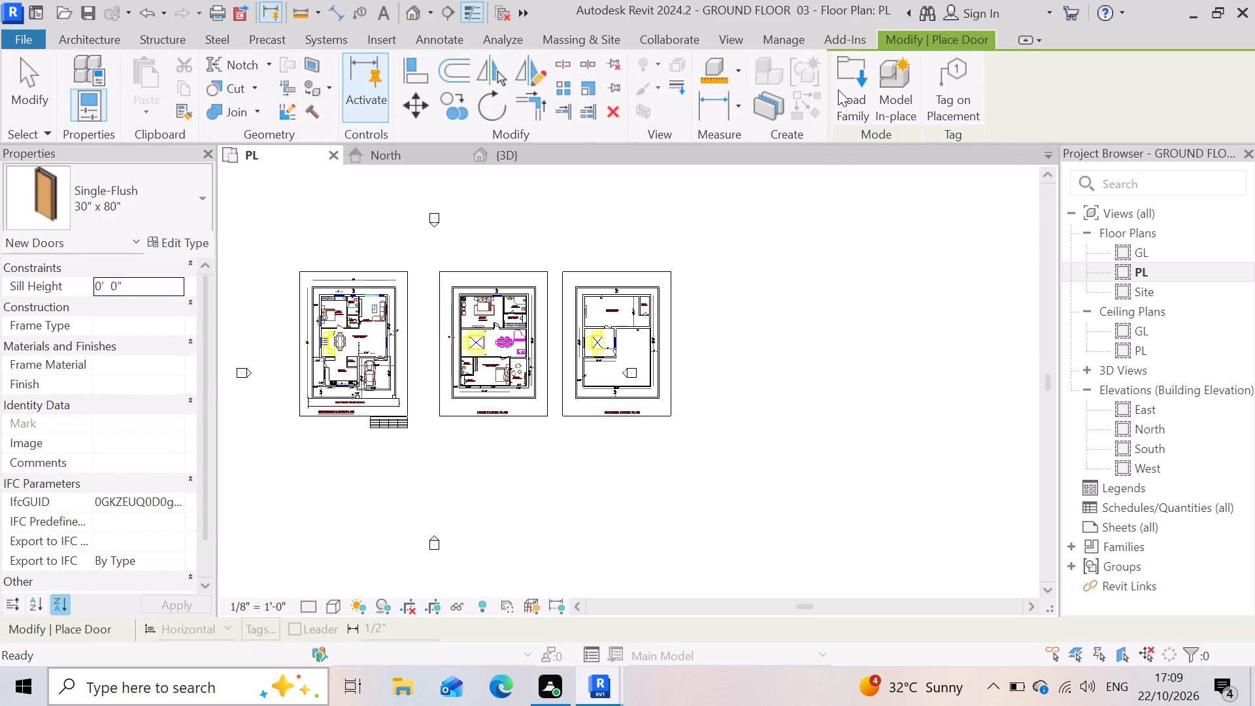
{"action": "left_click", "coordinate": [844, 78]}
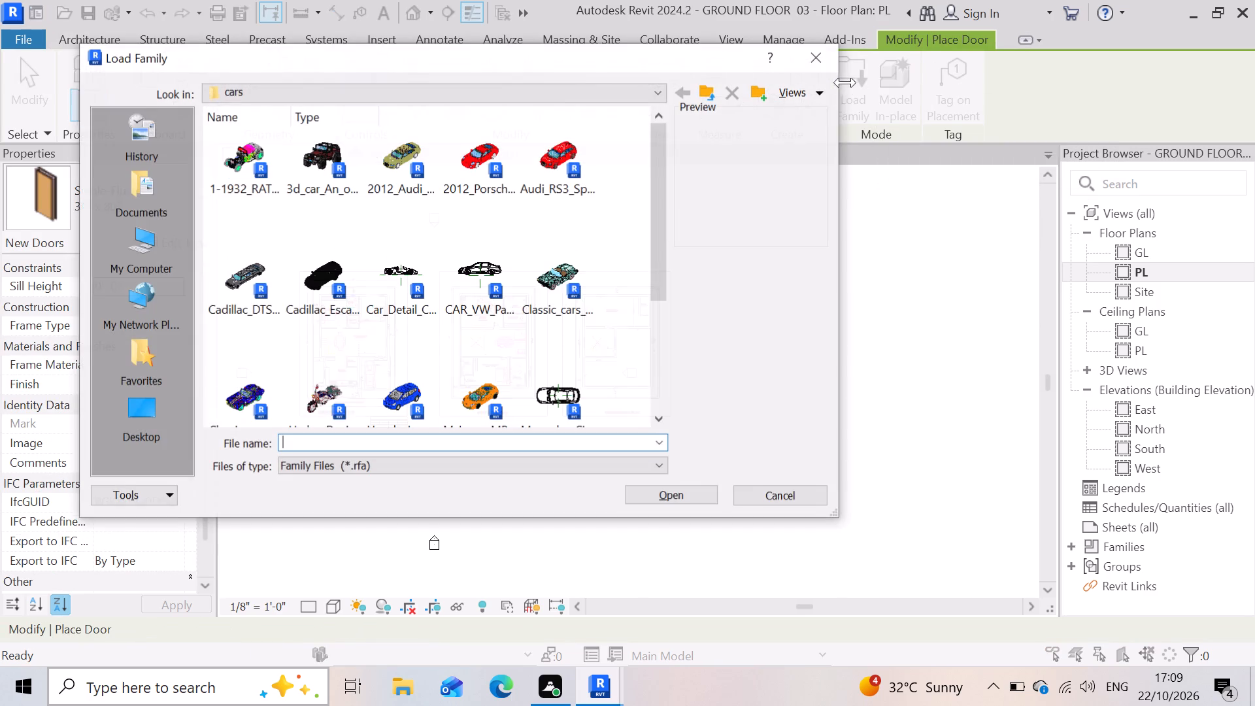
{"action": "left_click", "coordinate": [135, 163]}
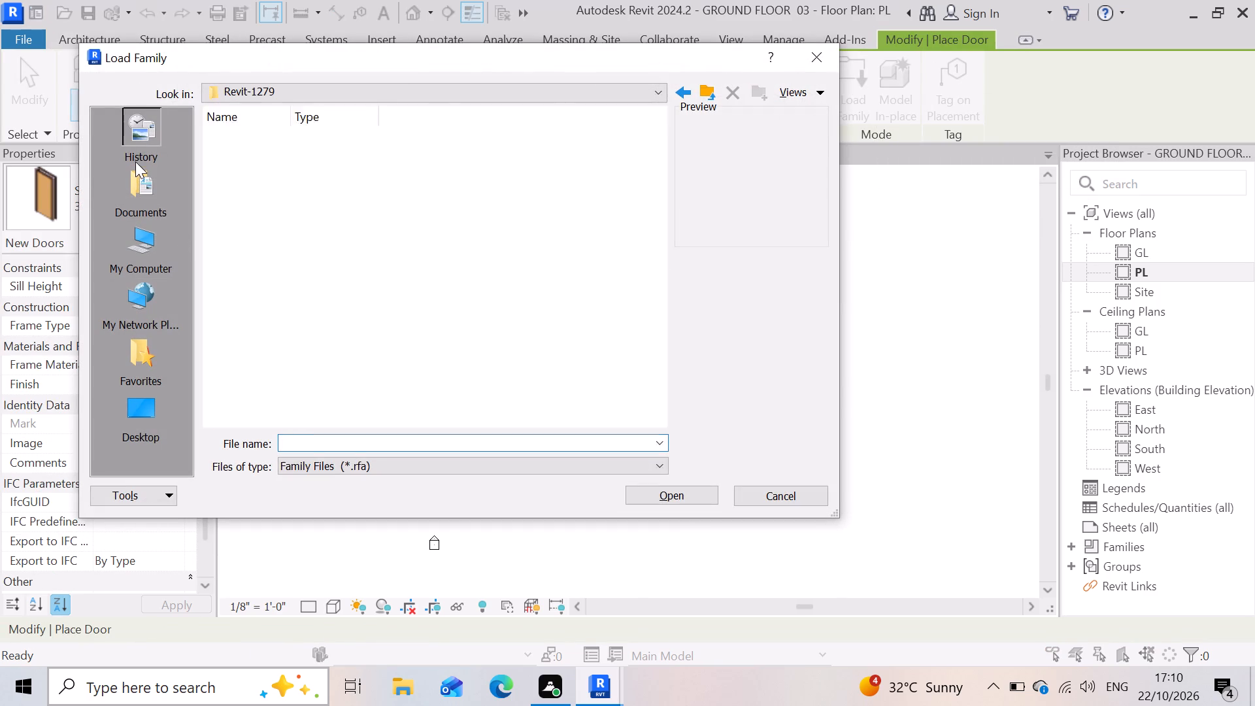
{"action": "left_click", "coordinate": [135, 188]}
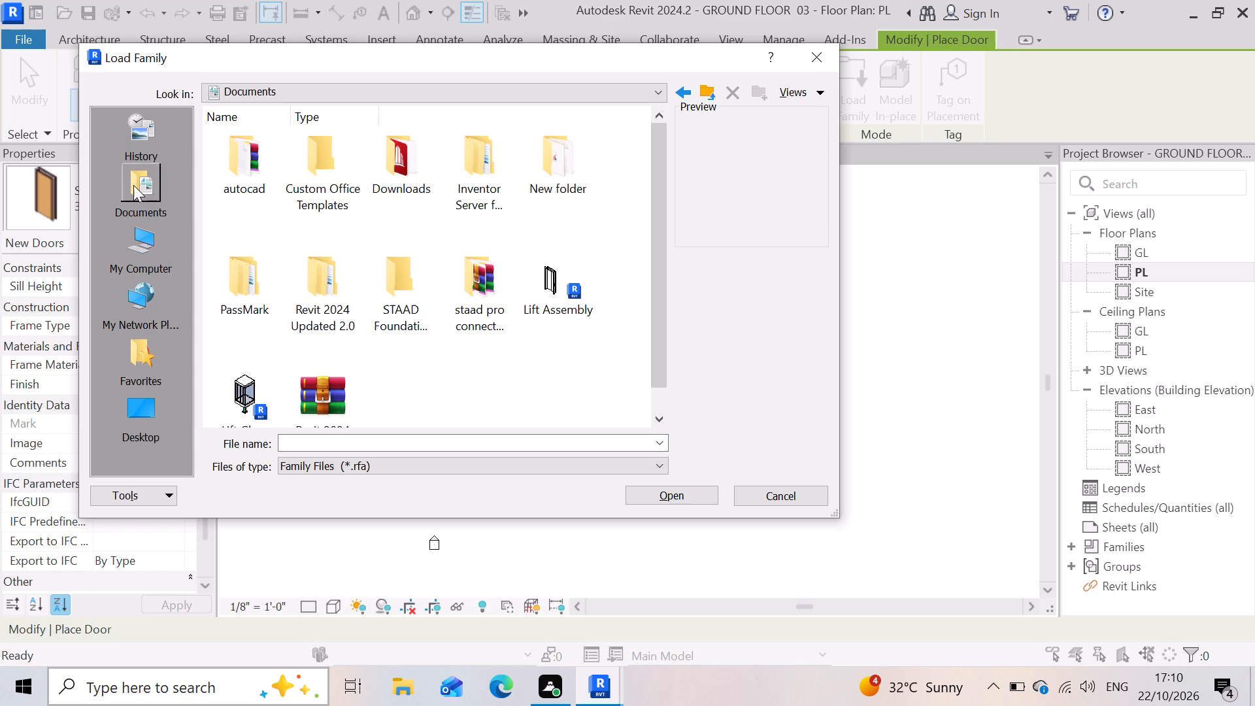
{"action": "scroll", "coordinate": [461, 162], "scroll_direction": "down", "scroll_amount": 3}
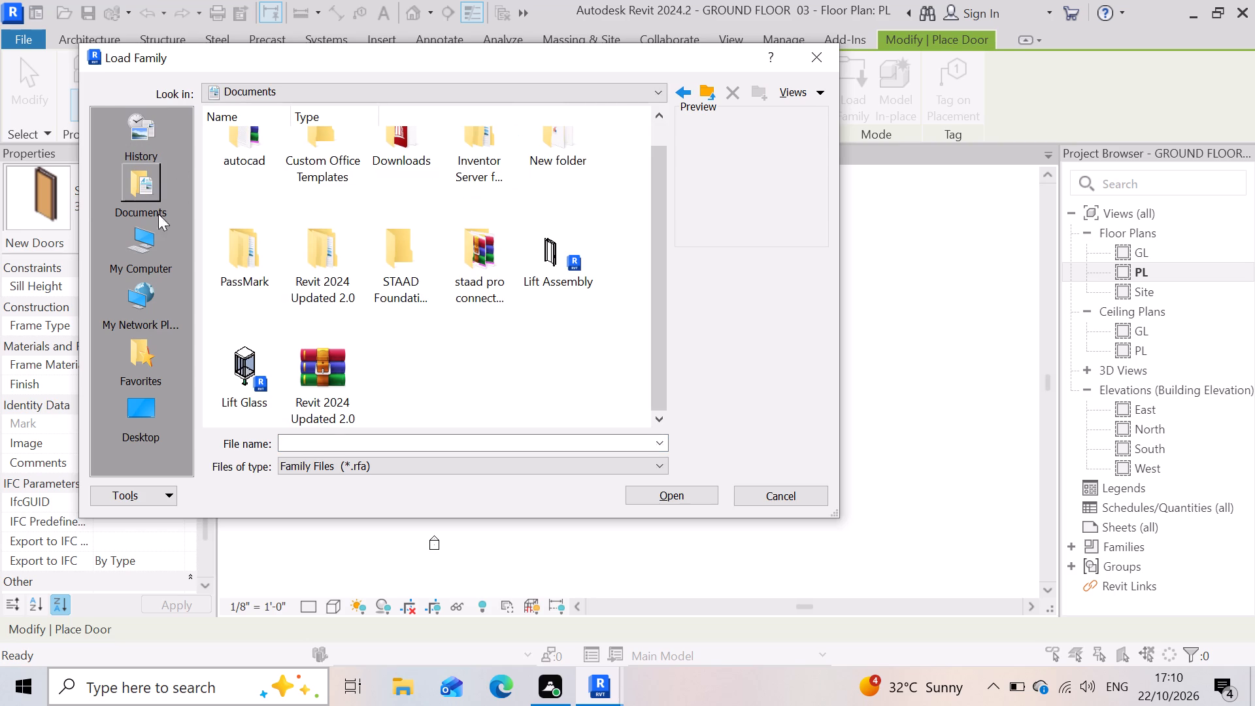
{"action": "left_click", "coordinate": [146, 256]}
{"action": "left_click", "coordinate": [150, 258]}
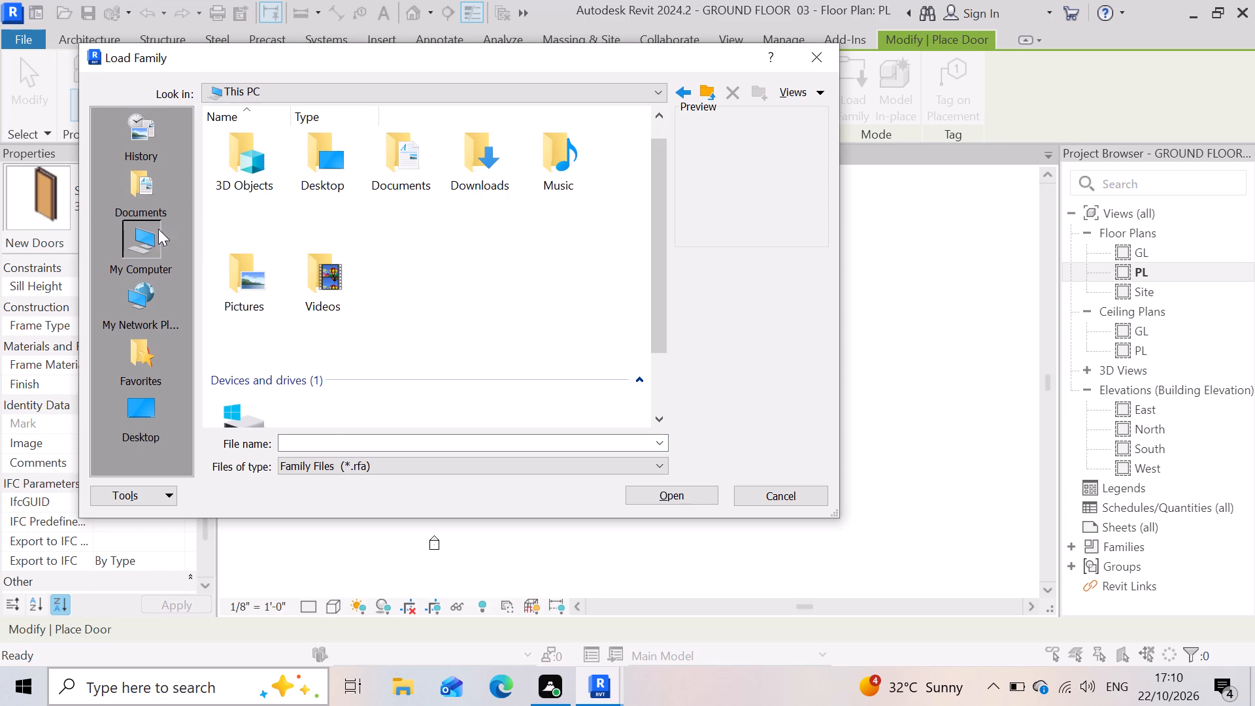
{"action": "left_click", "coordinate": [121, 333]}
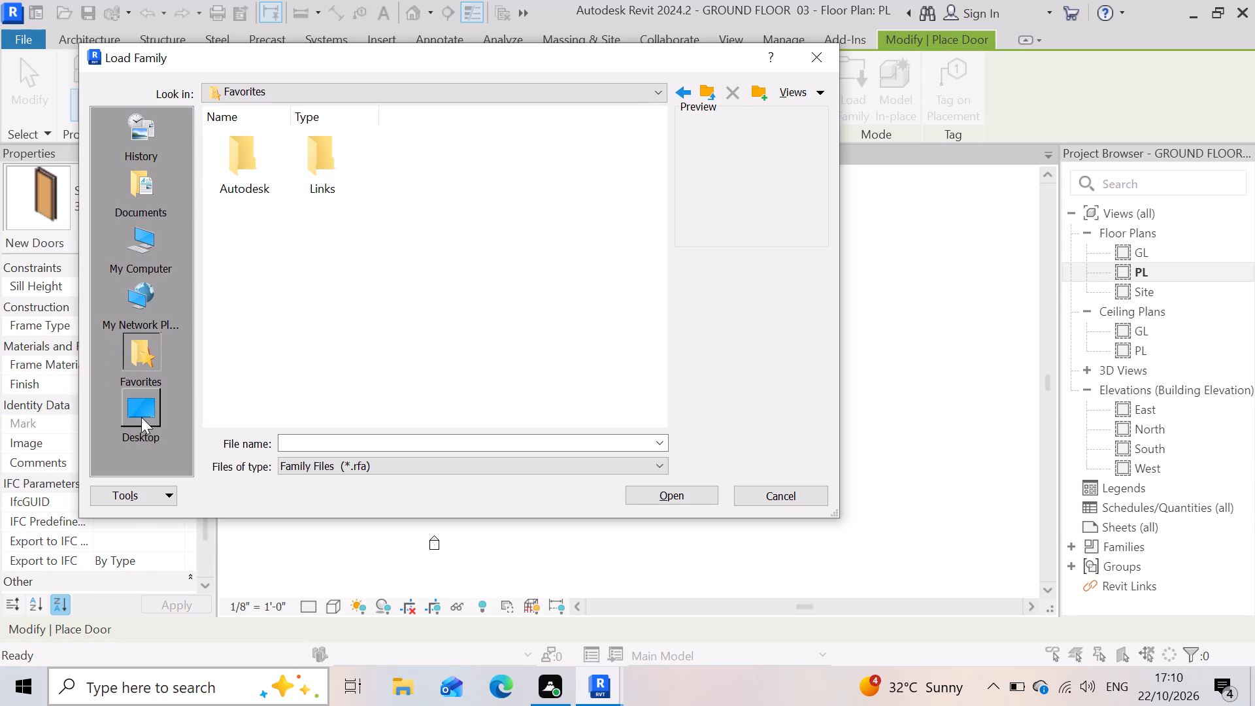
{"action": "left_click_drag", "start_coordinate": [120, 414], "coordinate": [113, 409]}
{"action": "double_click", "coordinate": [117, 412]}
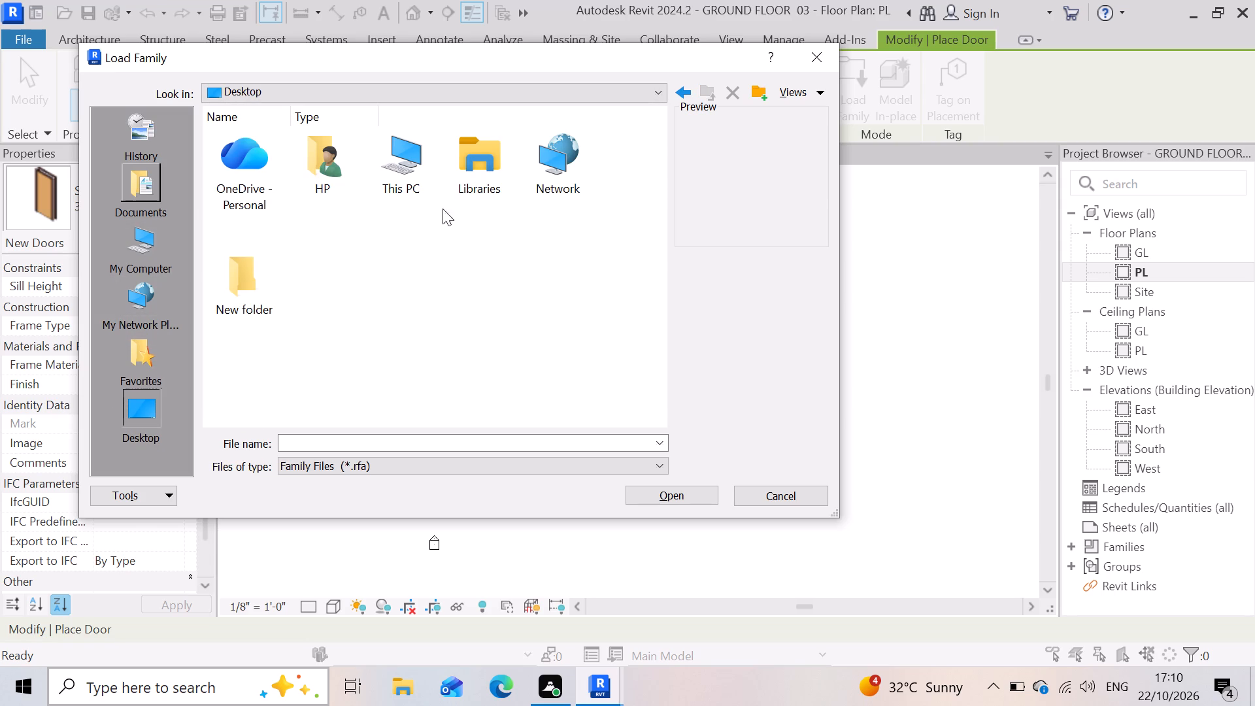
Check the Libraries folder on the Desktop and the History location for door family files.
{"action": "left_click", "coordinate": [462, 183]}
{"action": "left_click", "coordinate": [459, 178]}
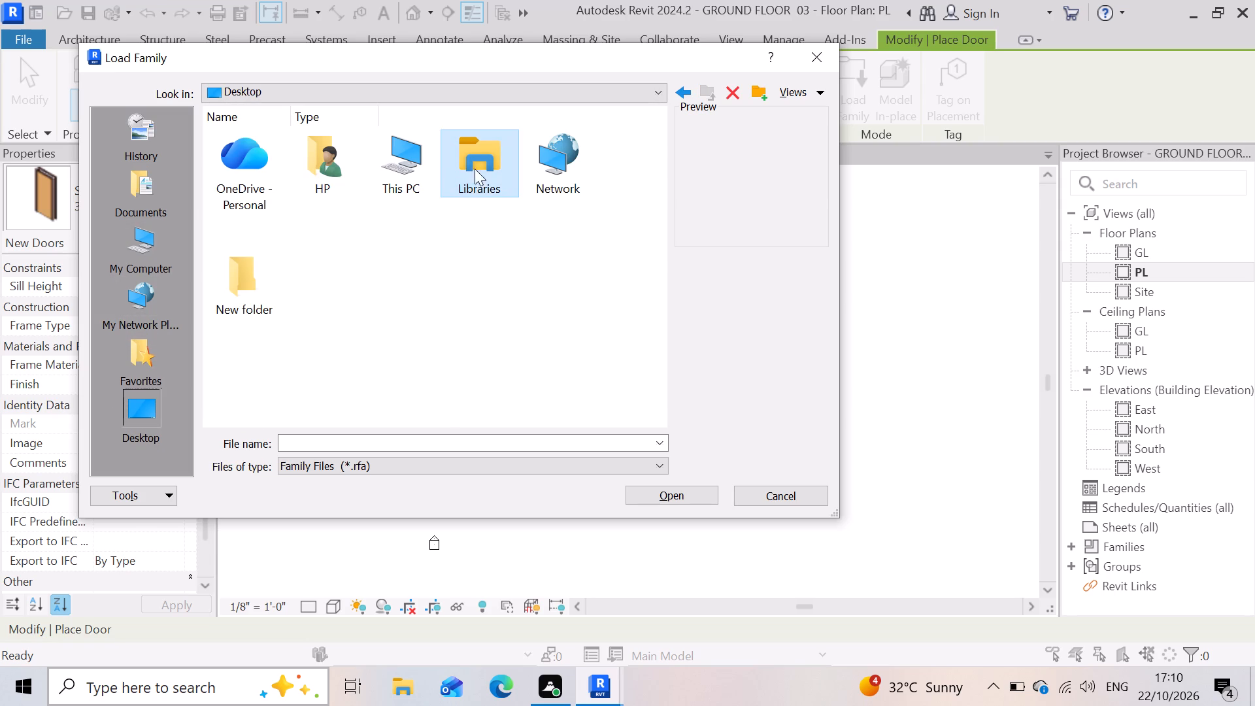
{"action": "double_click", "coordinate": [478, 158]}
{"action": "double_click", "coordinate": [480, 169]}
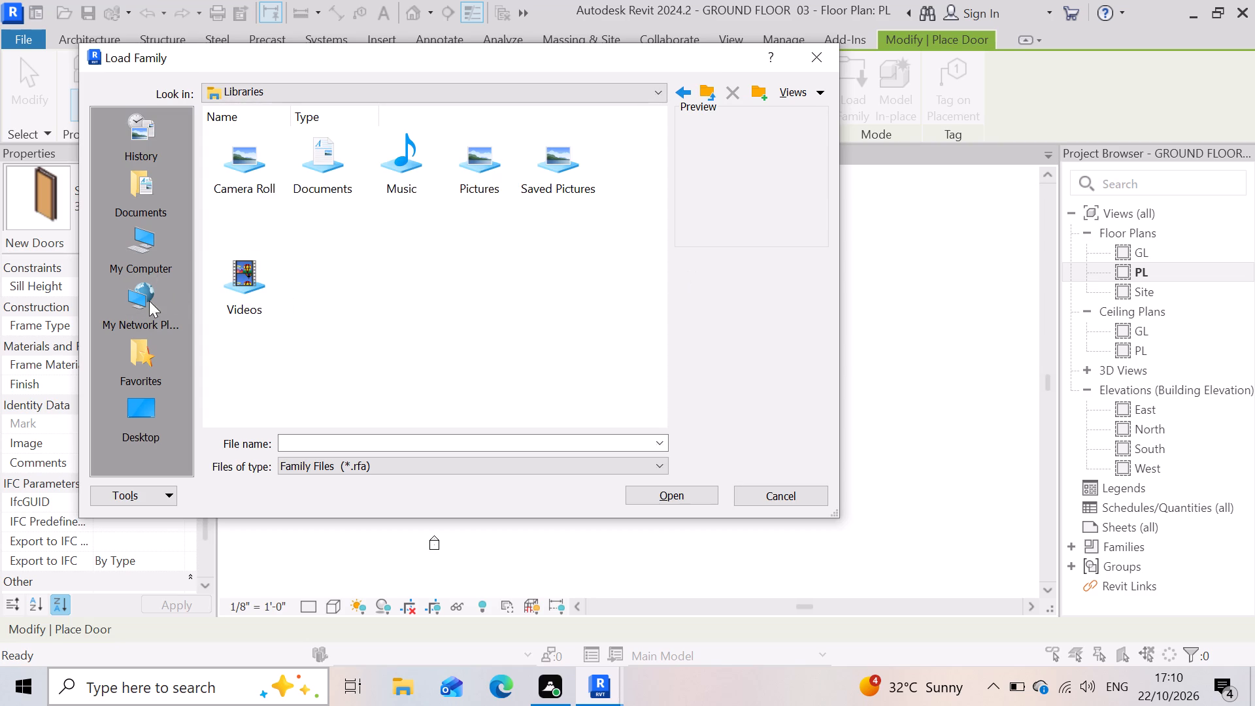
{"action": "double_click", "coordinate": [144, 129]}
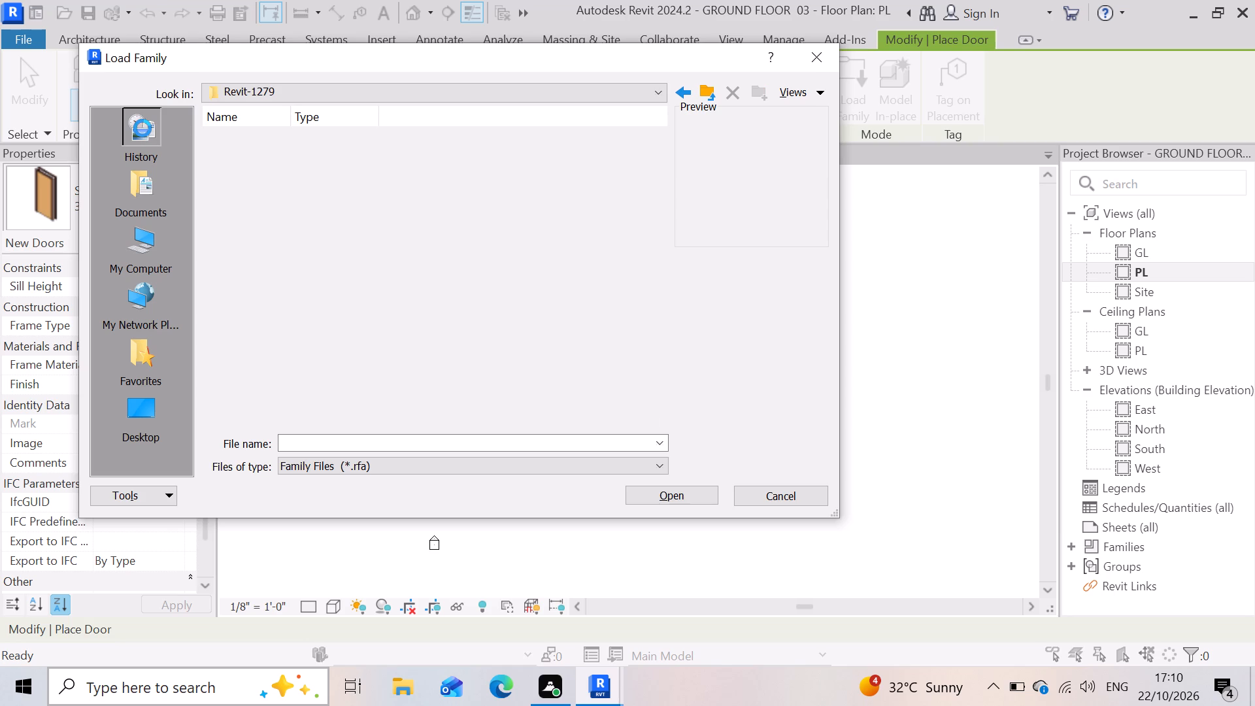
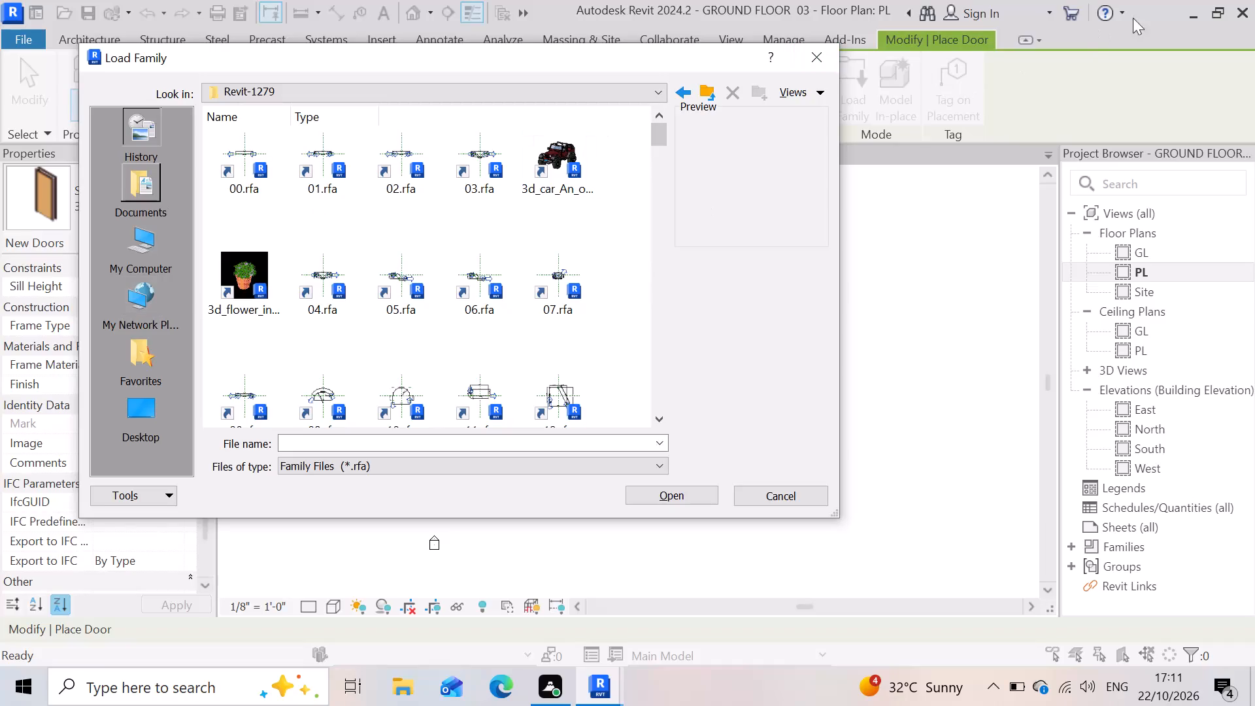
Check the Recent, RVT 2024 and Libraries folders for door families, and close Load Family without loading anything.
{"action": "left_click", "coordinate": [701, 90]}
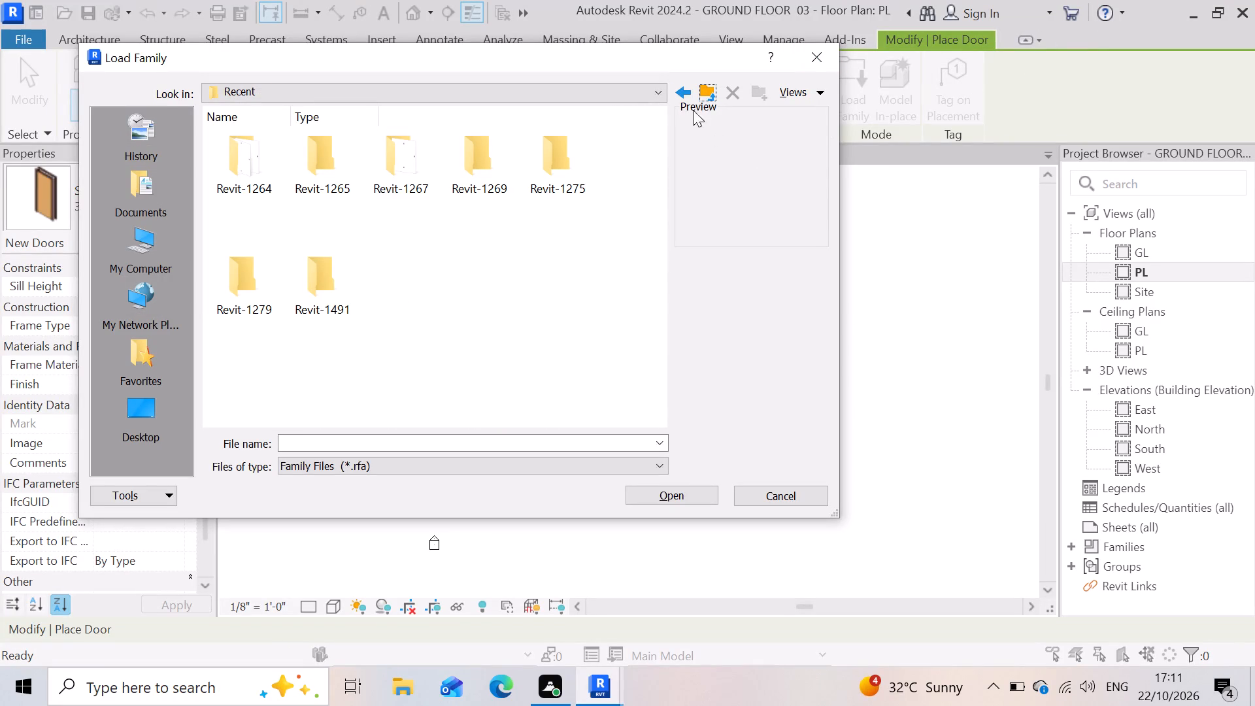
{"action": "left_click", "coordinate": [704, 96]}
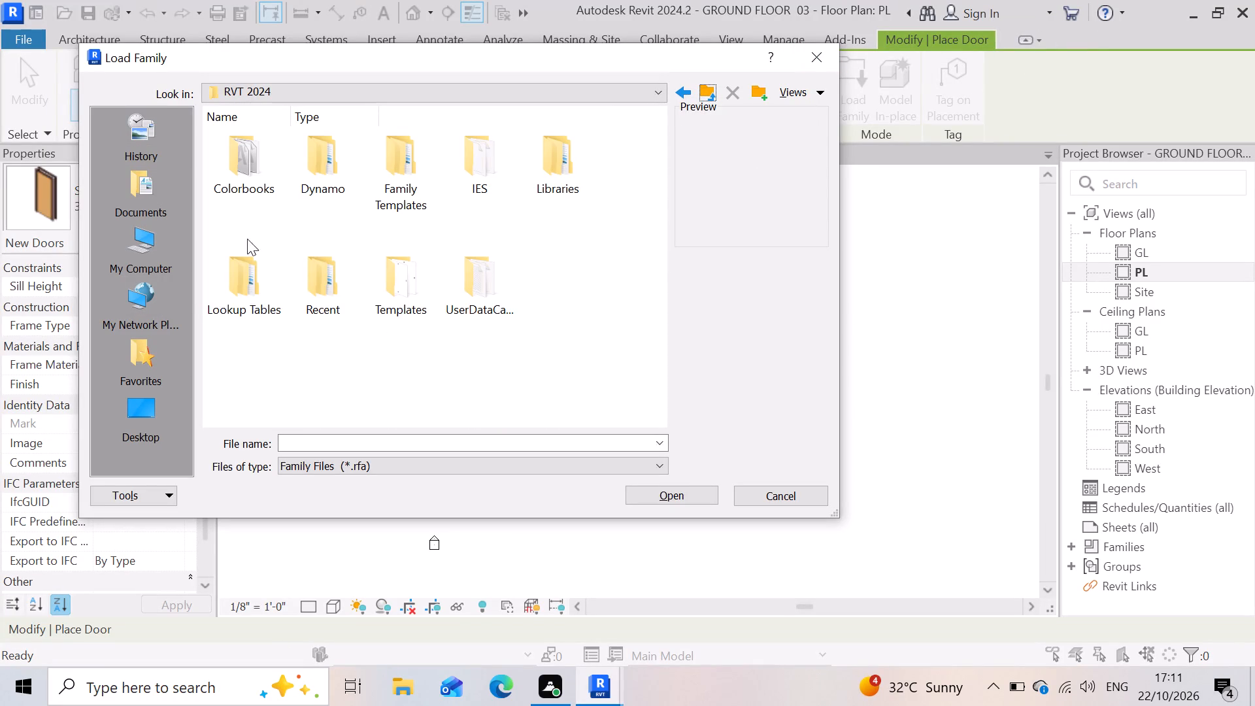
{"action": "double_click", "coordinate": [558, 170]}
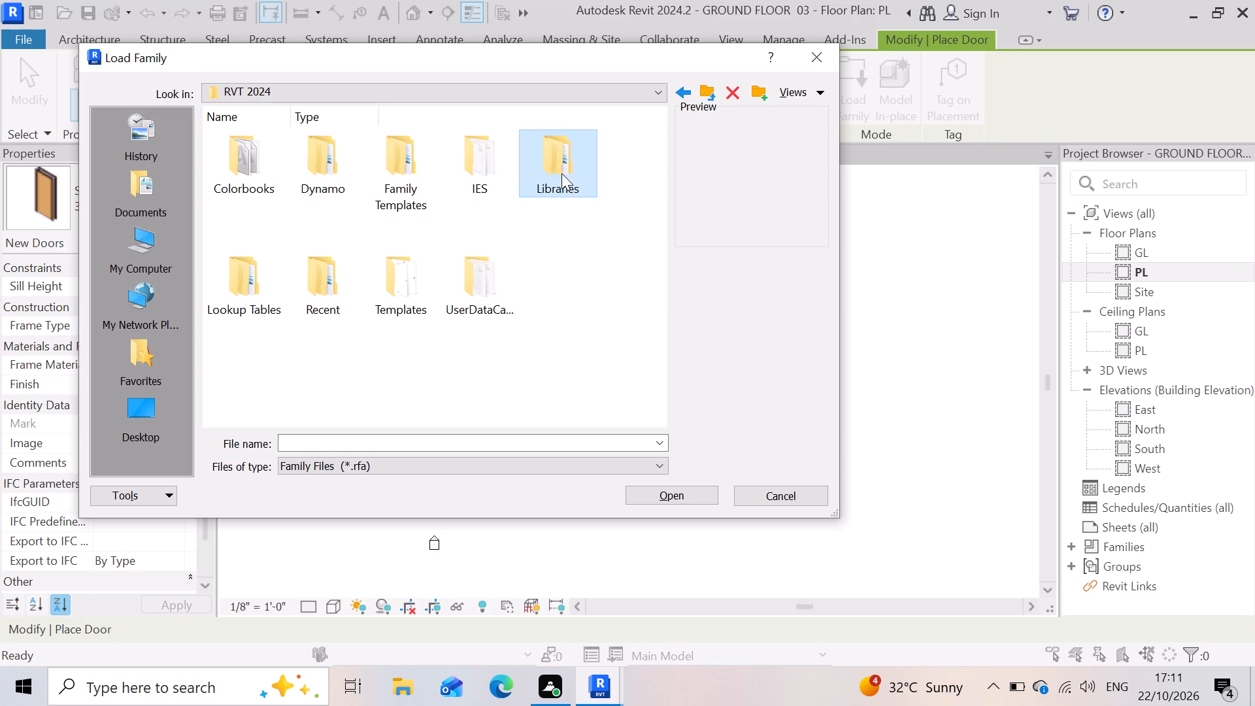
{"action": "double_click", "coordinate": [565, 177]}
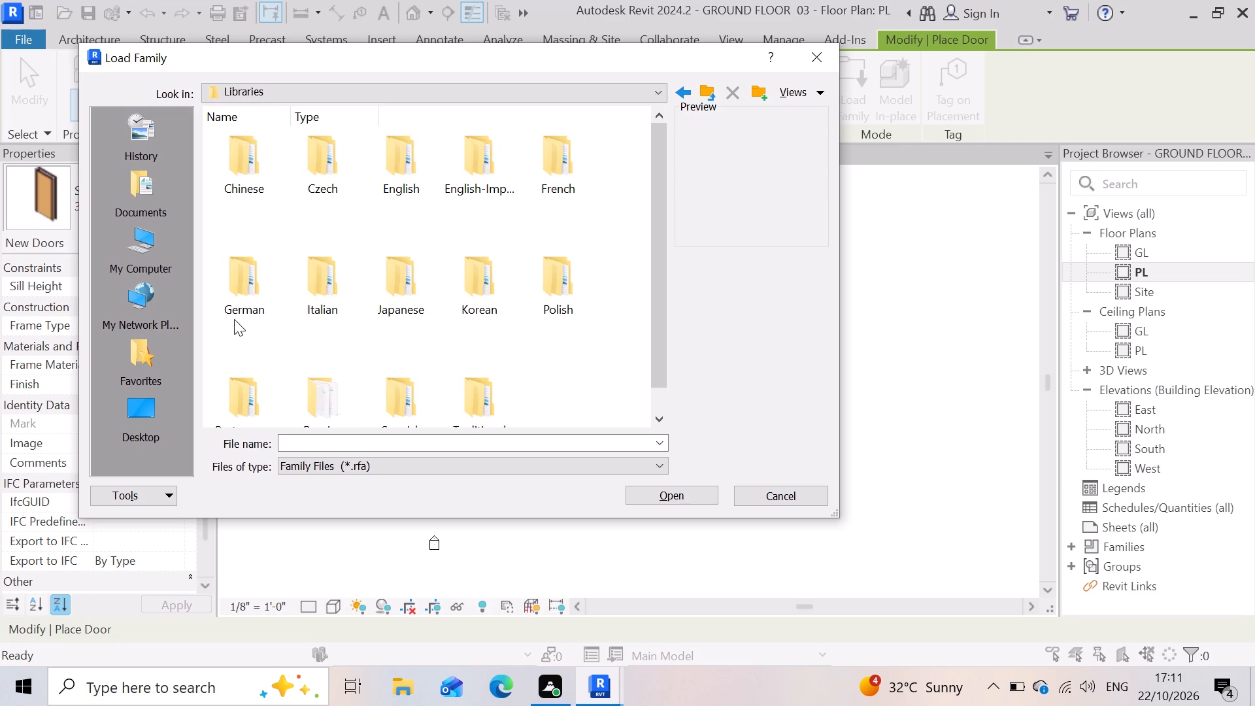
{"action": "scroll", "coordinate": [542, 369], "scroll_direction": "down", "scroll_amount": 3}
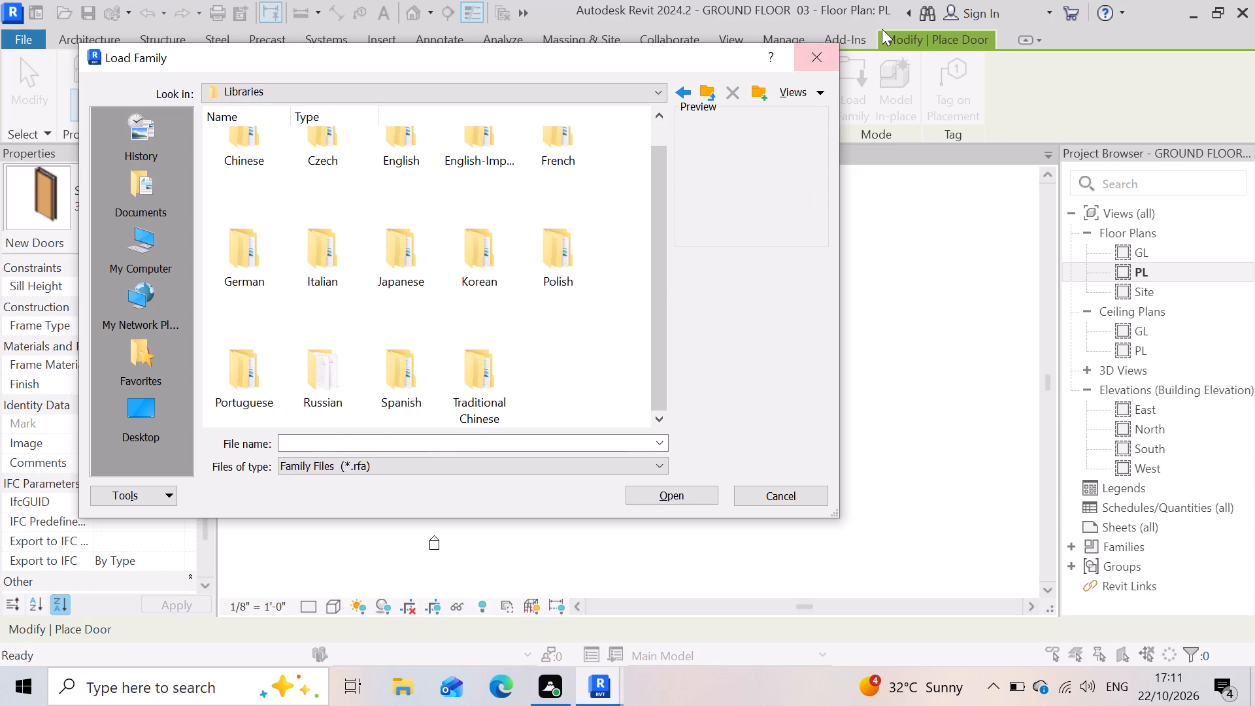
{"action": "left_click", "coordinate": [810, 56]}
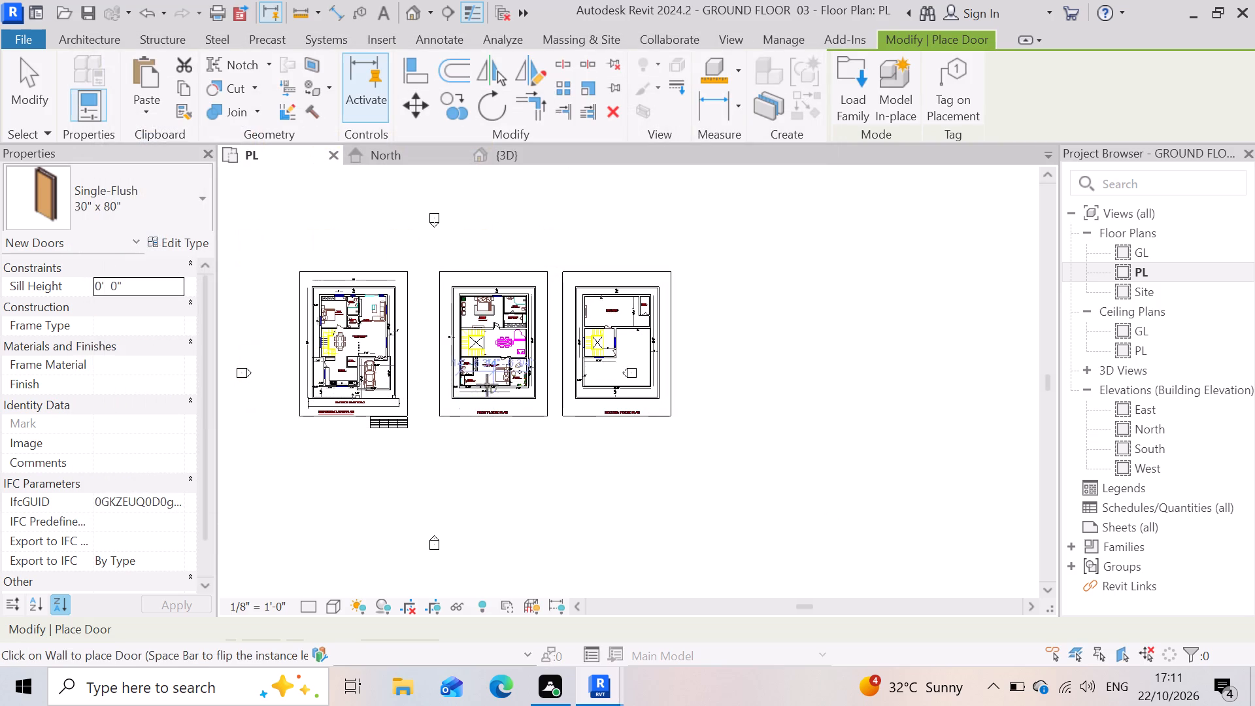
Examine the sliding door opening between the dining area and the Sit Out on the plan, and leave the Door tool.
{"action": "scroll", "coordinate": [486, 384], "scroll_direction": "up", "scroll_amount": 11}
{"action": "scroll", "coordinate": [482, 297], "scroll_direction": "up", "scroll_amount": 7}
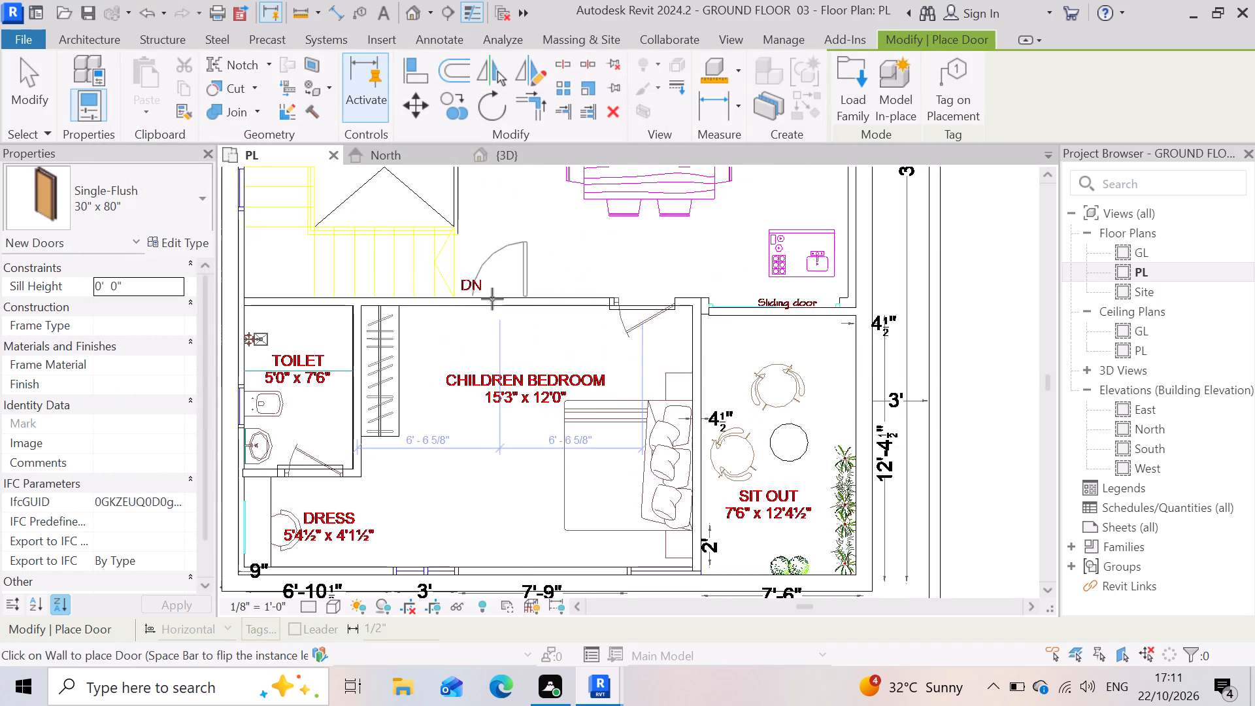
{"action": "scroll", "coordinate": [492, 299], "scroll_direction": "up", "scroll_amount": 1}
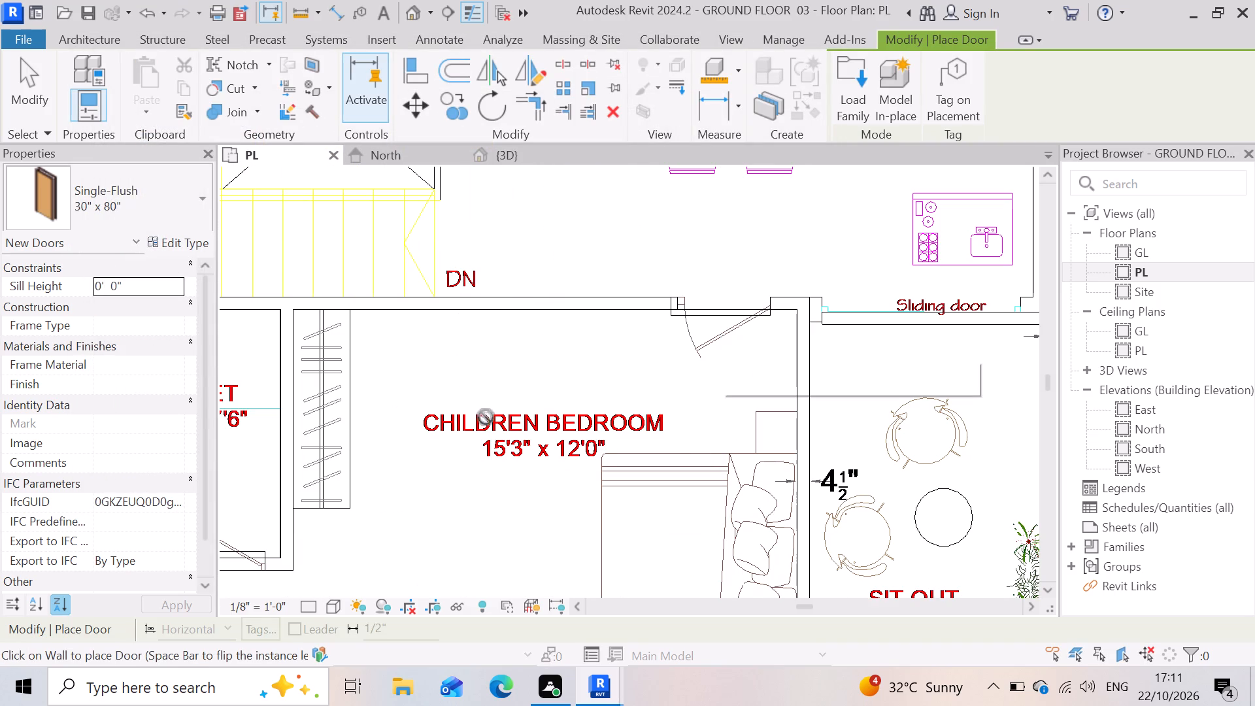
{"action": "scroll", "coordinate": [574, 428], "scroll_direction": "down", "scroll_amount": 3}
{"action": "scroll", "coordinate": [812, 378], "scroll_direction": "up", "scroll_amount": 2}
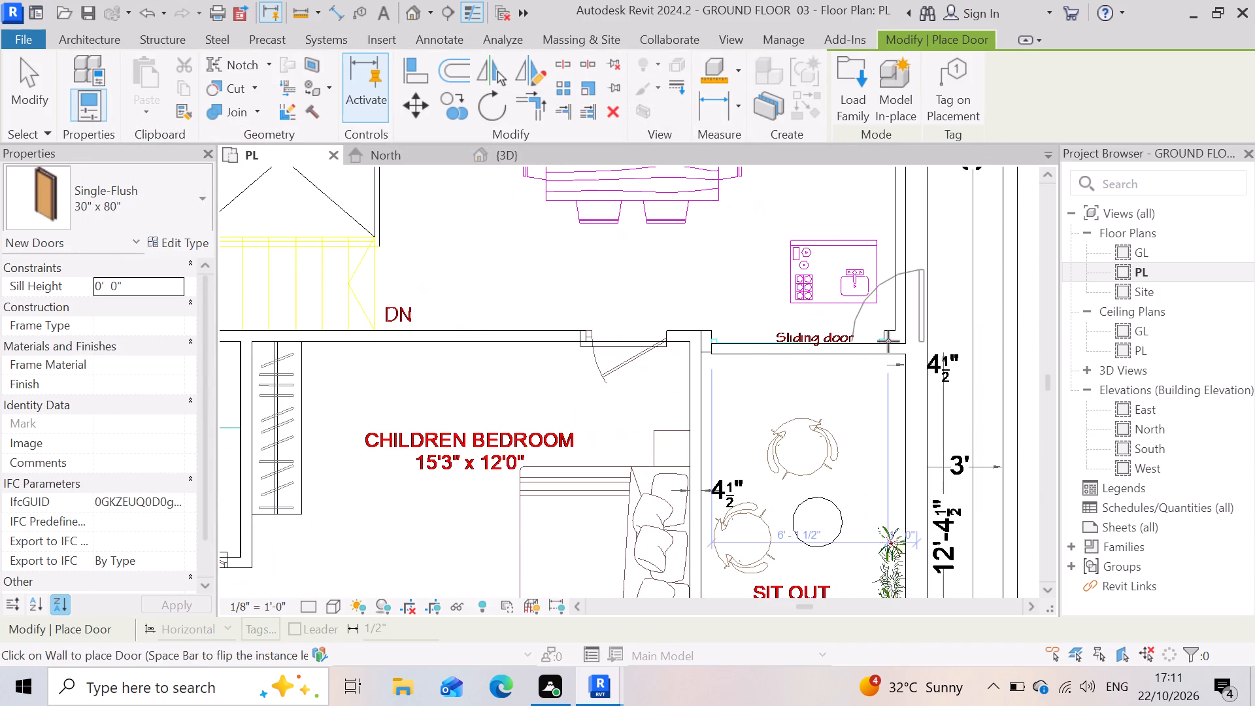
{"action": "scroll", "coordinate": [892, 345], "scroll_direction": "up", "scroll_amount": 7}
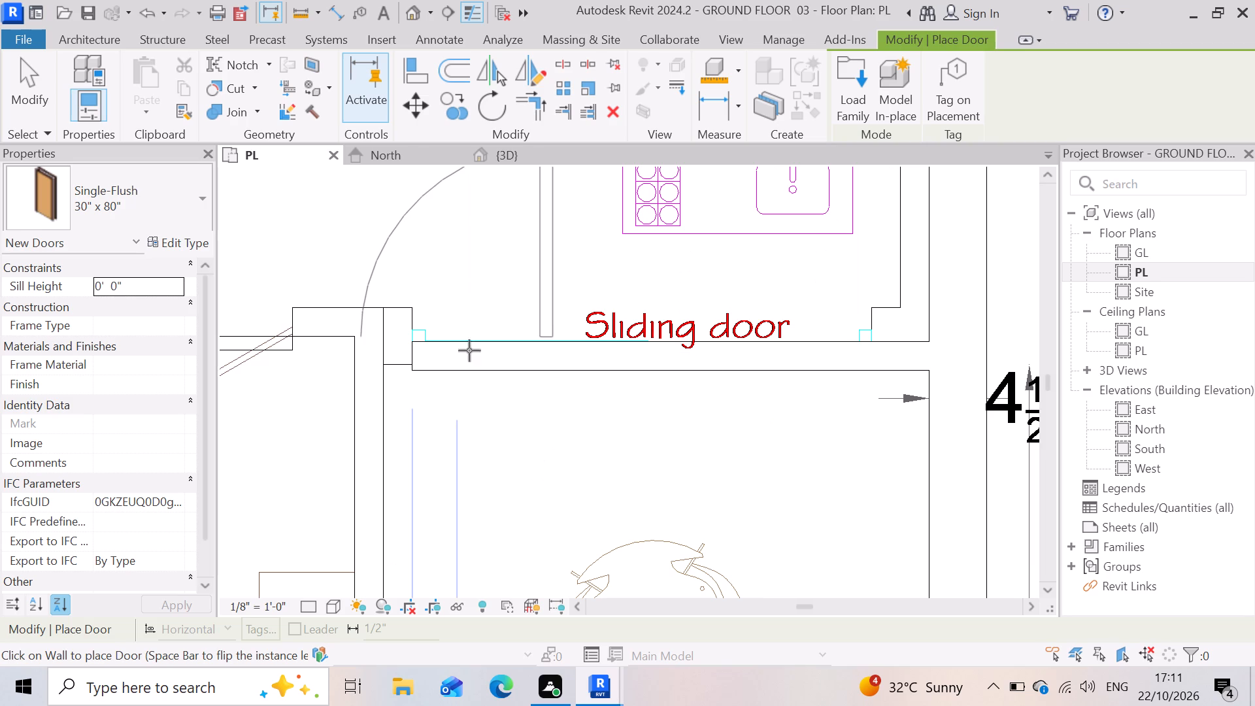
{"action": "key", "text": "Escape"}
{"action": "scroll", "coordinate": [580, 368], "scroll_direction": "down", "scroll_amount": 9}
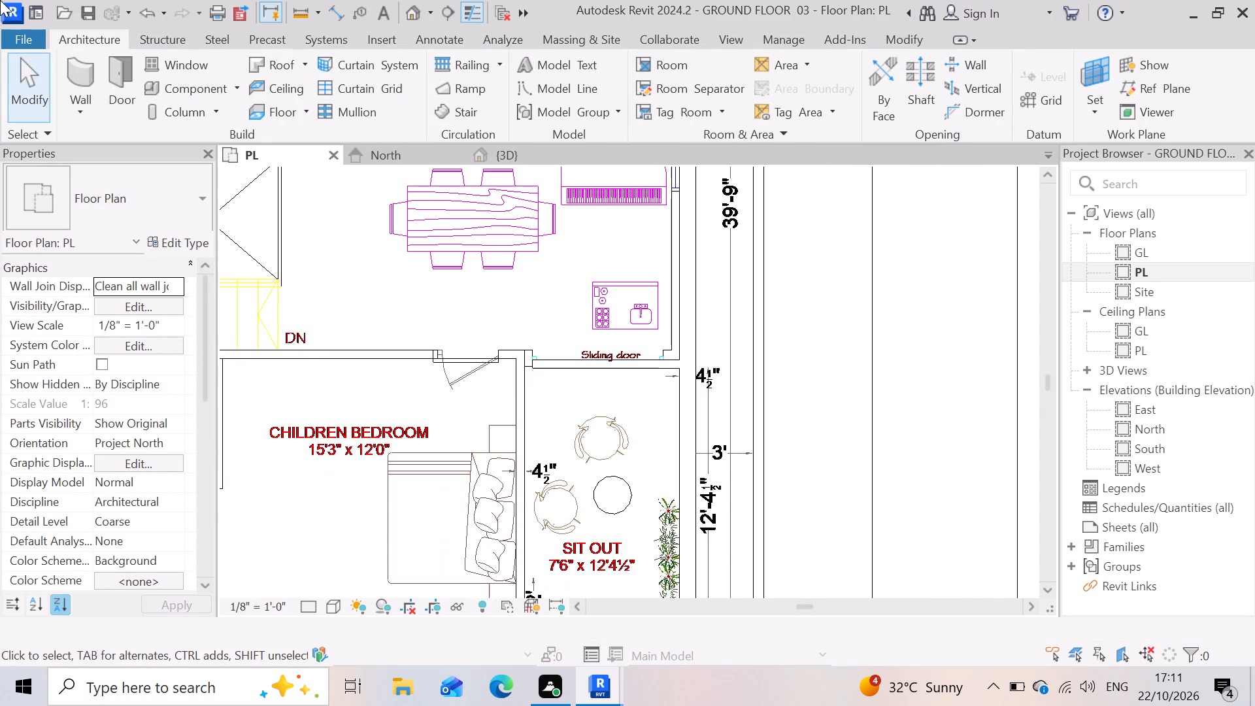
Restart the Door tool, open Load Family and look through the SHUBHAM CITY folder for a door folder.
{"action": "double_click", "coordinate": [118, 76]}
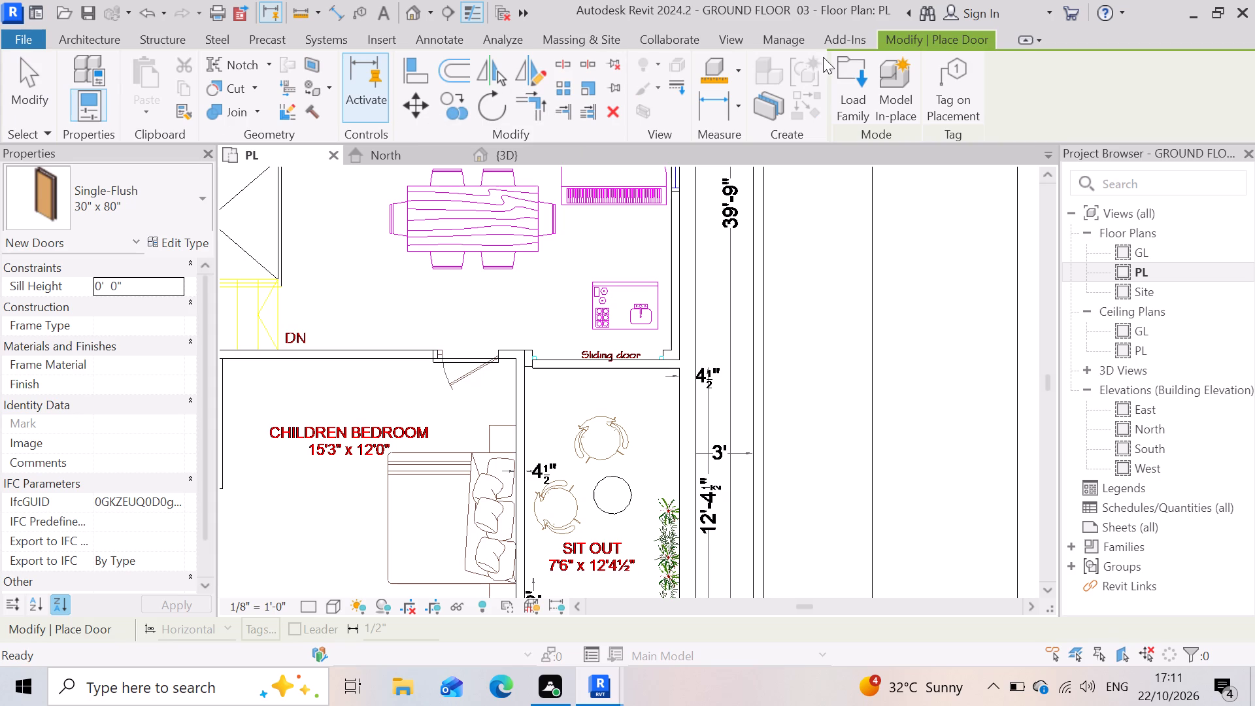
{"action": "left_click", "coordinate": [863, 75]}
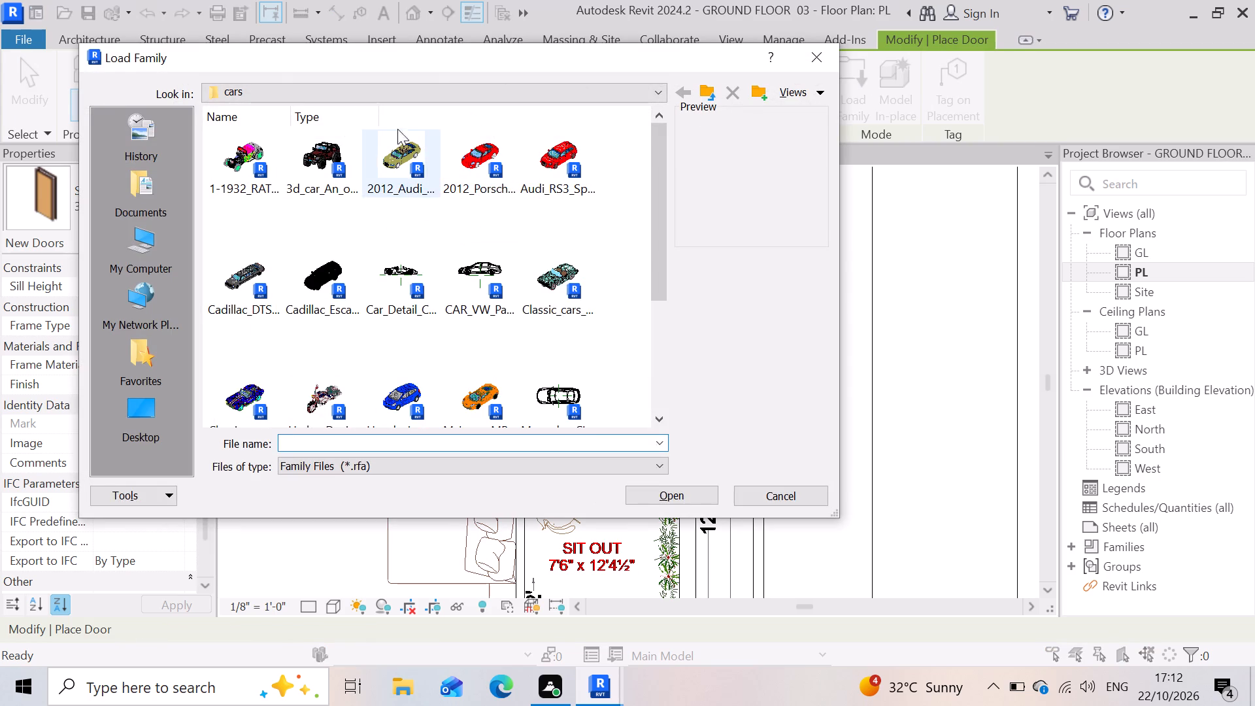
{"action": "left_click", "coordinate": [711, 82]}
{"action": "left_click", "coordinate": [695, 95]}
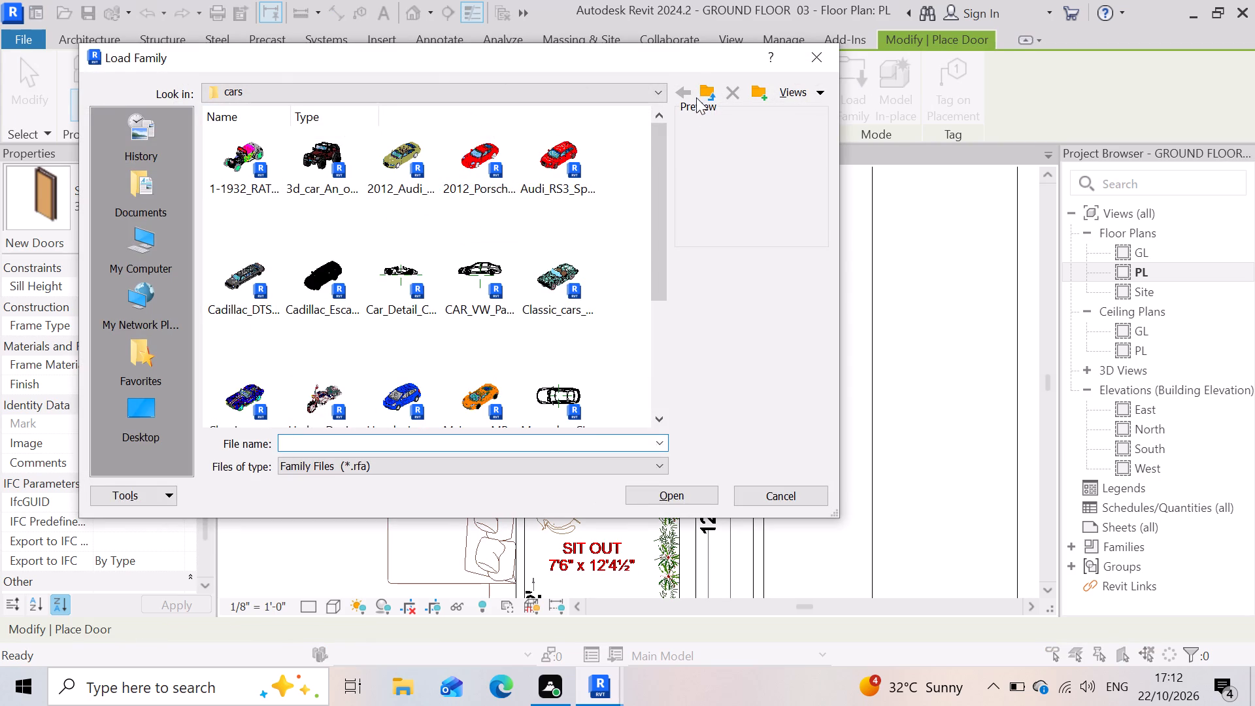
{"action": "left_click", "coordinate": [705, 94]}
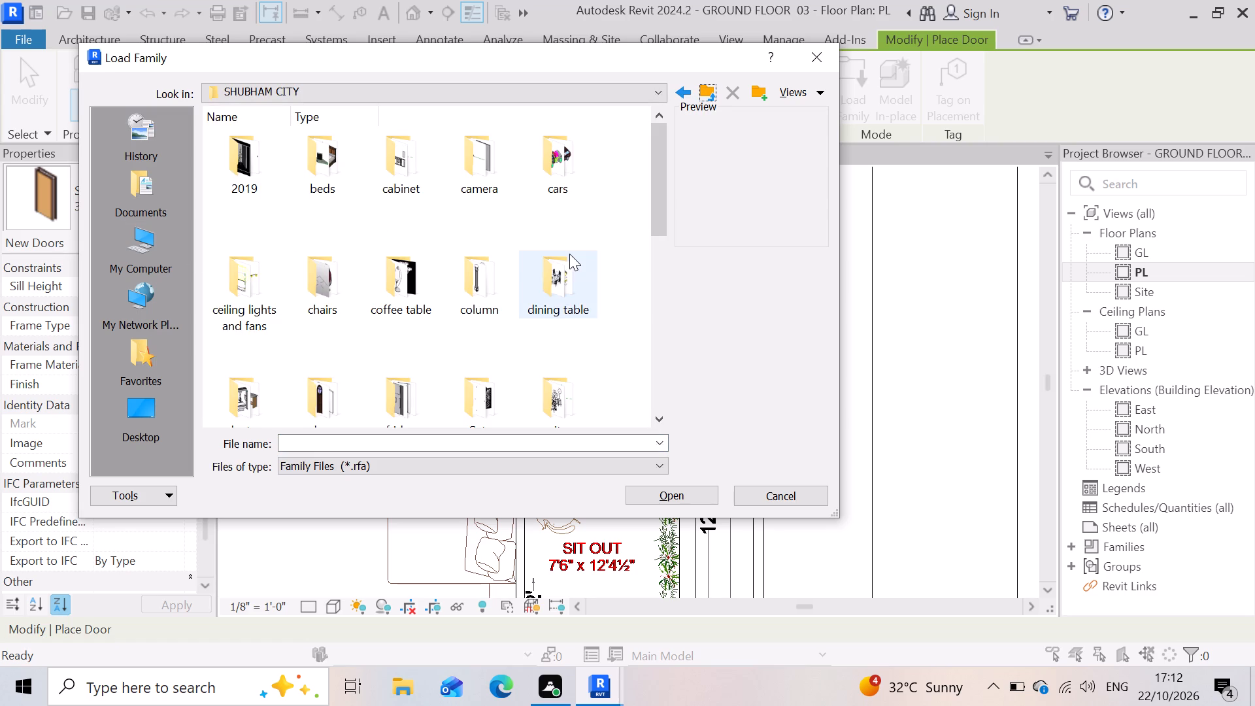
{"action": "scroll", "coordinate": [315, 322], "scroll_direction": "down", "scroll_amount": 2}
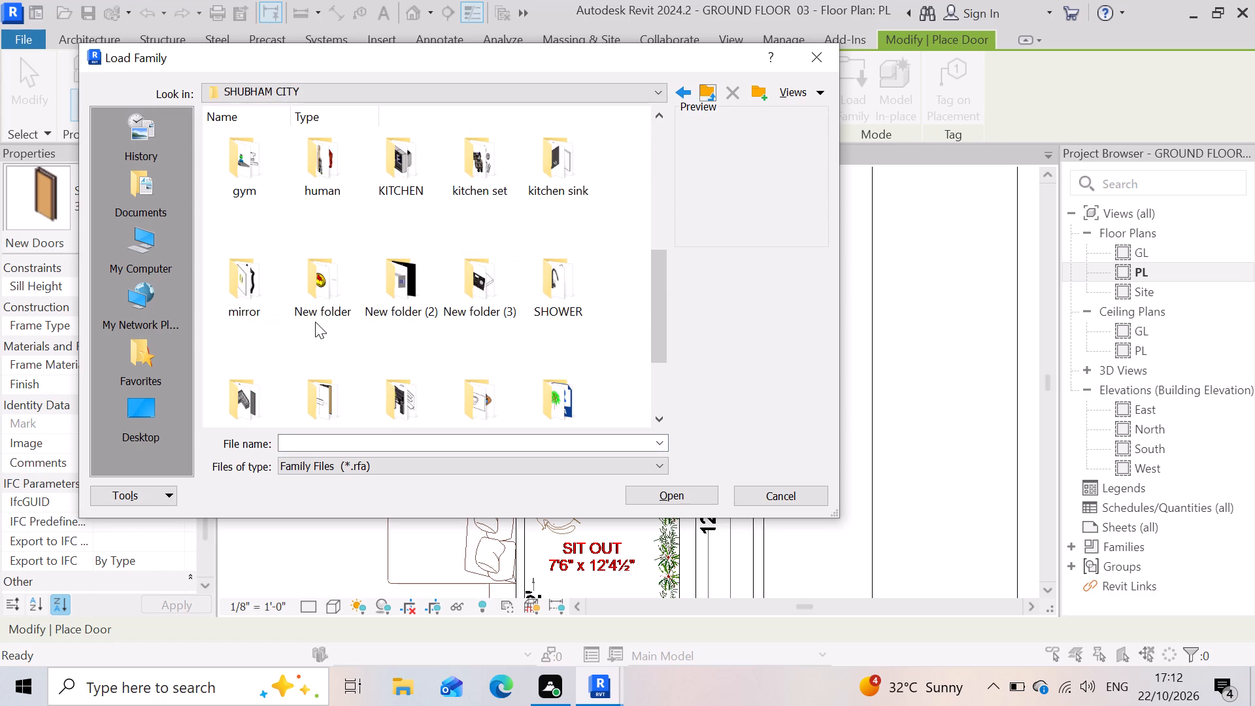
{"action": "scroll", "coordinate": [539, 260], "scroll_direction": "down", "scroll_amount": 2}
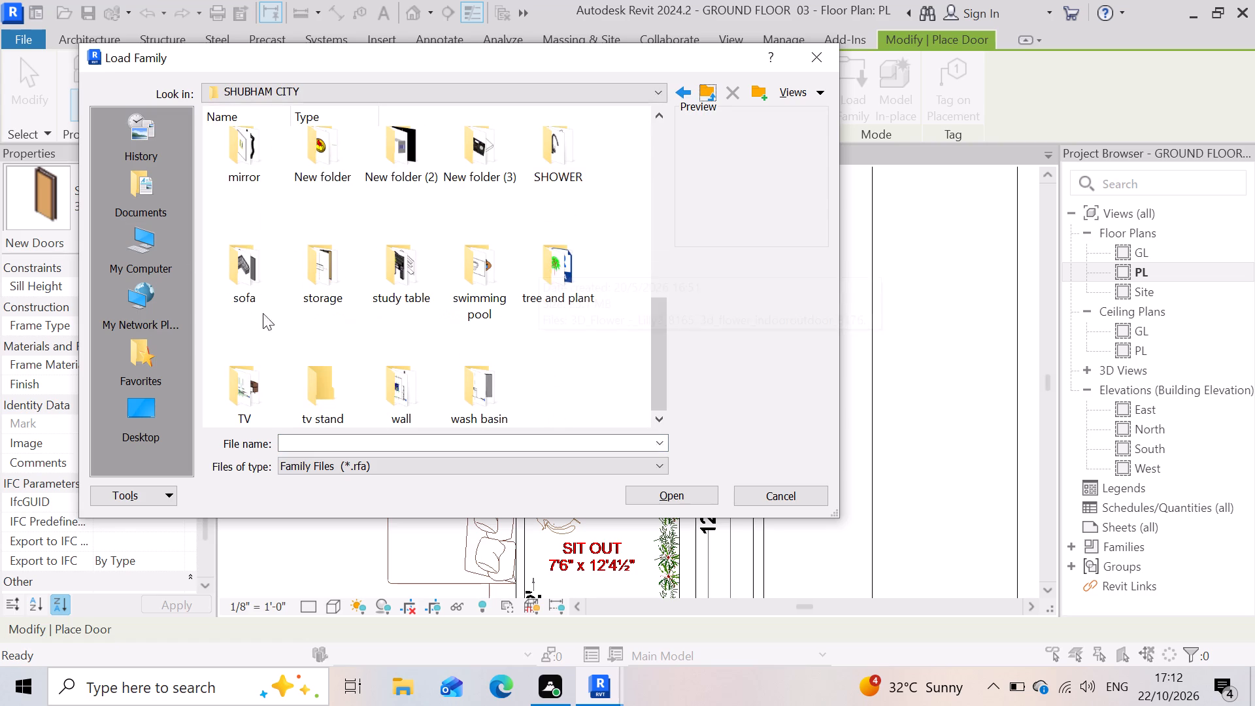
{"action": "scroll", "coordinate": [303, 308], "scroll_direction": "down", "scroll_amount": 3}
{"action": "scroll", "coordinate": [480, 308], "scroll_direction": "down", "scroll_amount": 4}
{"action": "scroll", "coordinate": [527, 297], "scroll_direction": "up", "scroll_amount": 6}
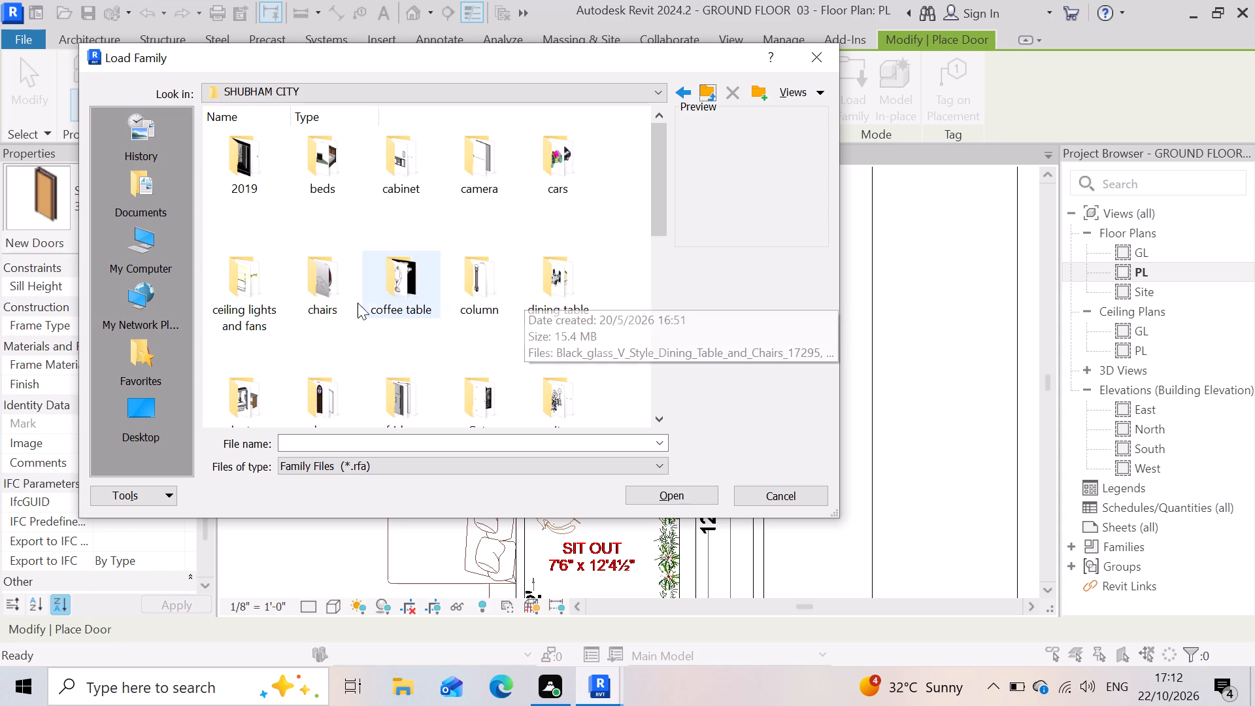
Load the Door-Double-Sliding family in type 68" x 80" from the Doors folder of the English-Imperial US library.
{"action": "left_click", "coordinate": [695, 86]}
{"action": "left_click", "coordinate": [705, 93]}
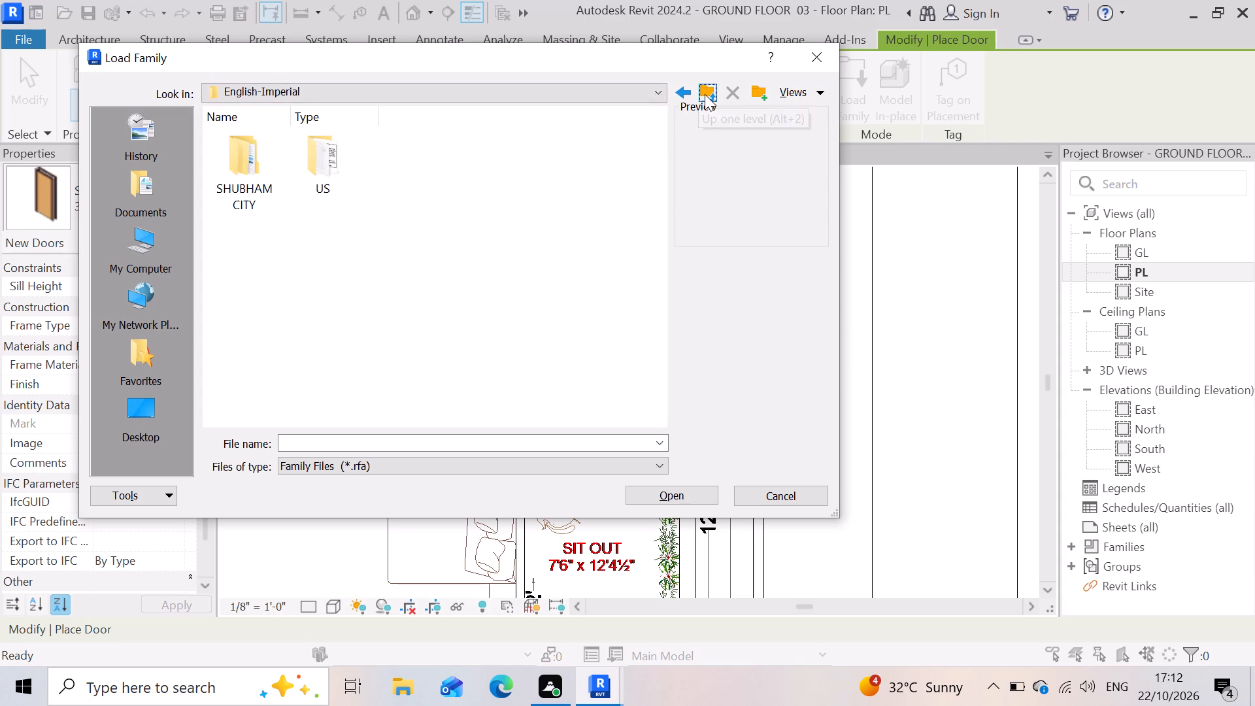
{"action": "double_click", "coordinate": [331, 177]}
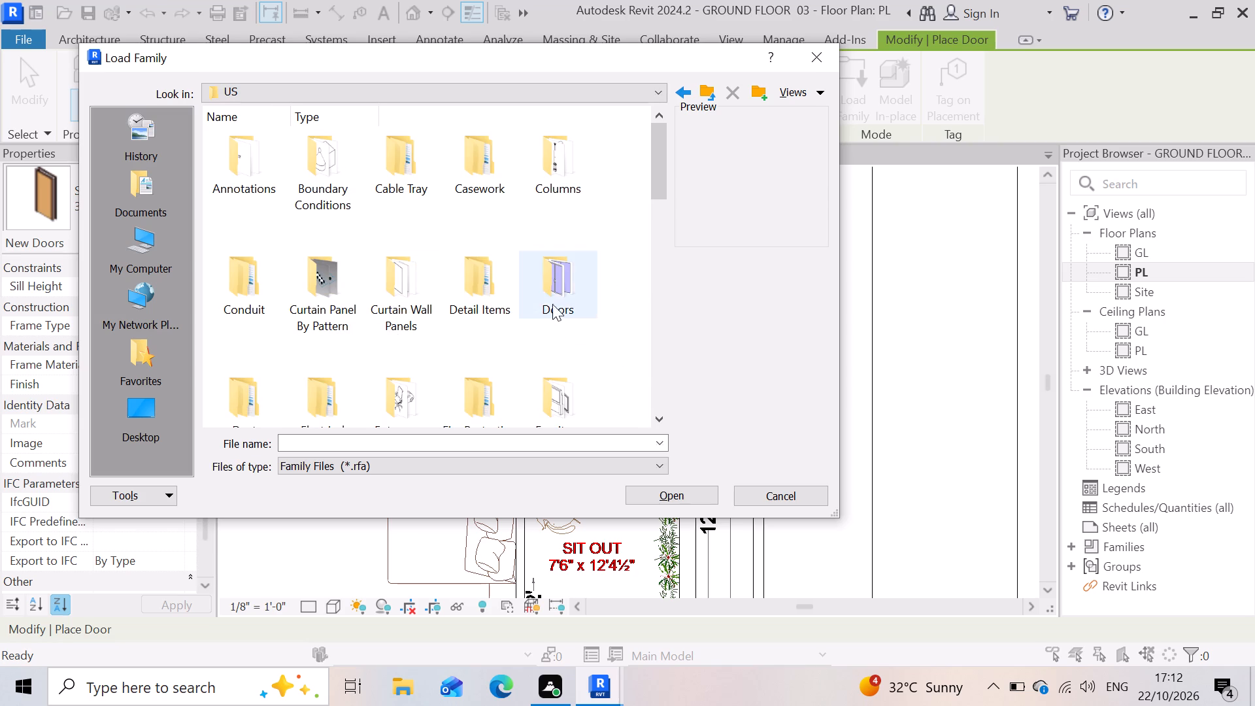
{"action": "double_click", "coordinate": [559, 284]}
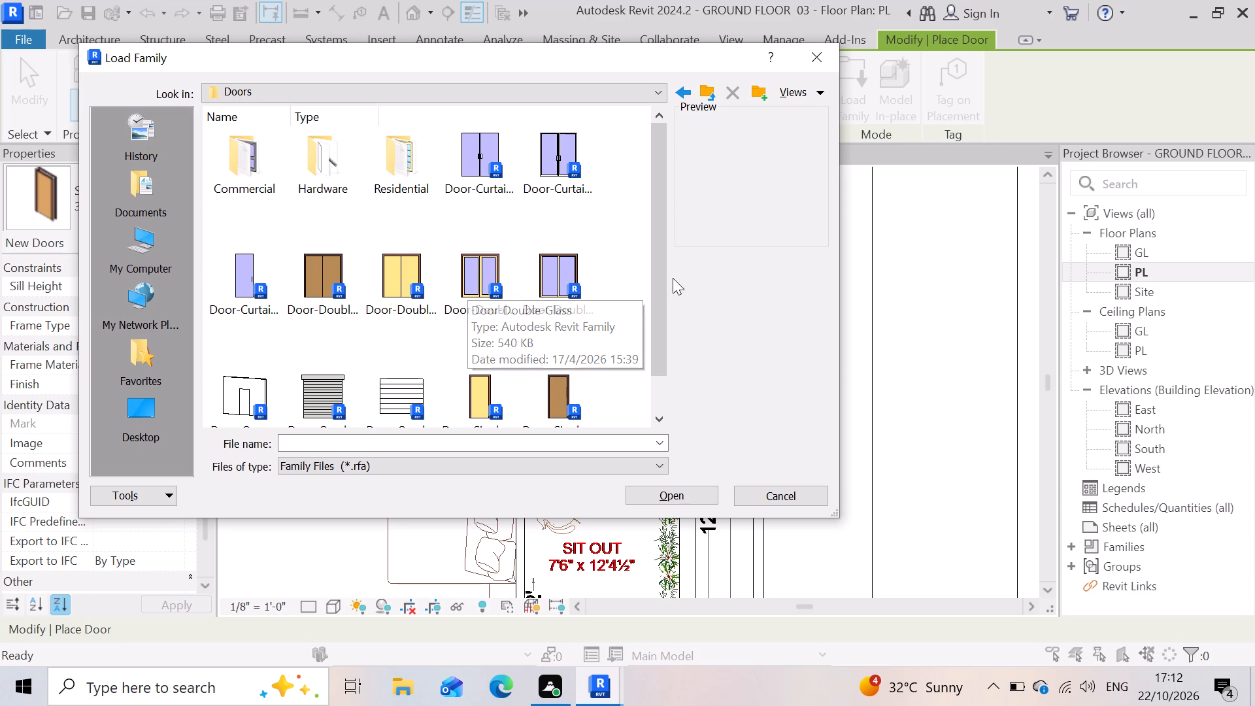
{"action": "double_click", "coordinate": [561, 276]}
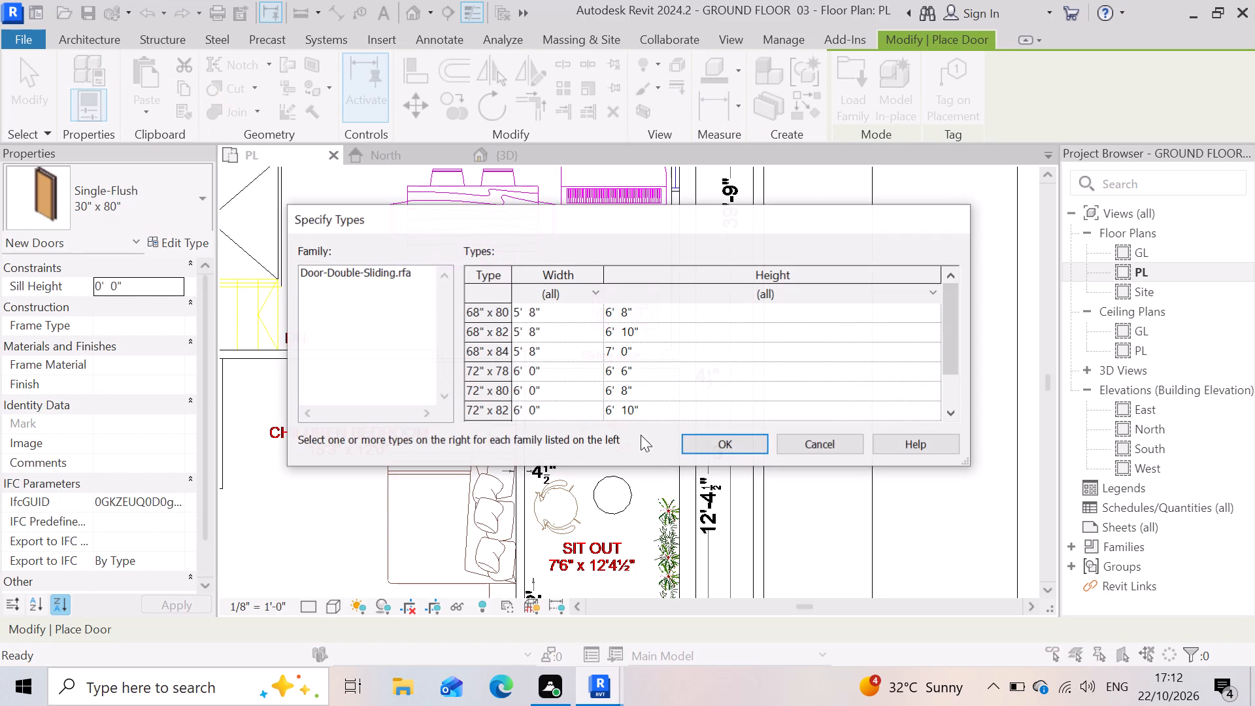
{"action": "left_click", "coordinate": [735, 444]}
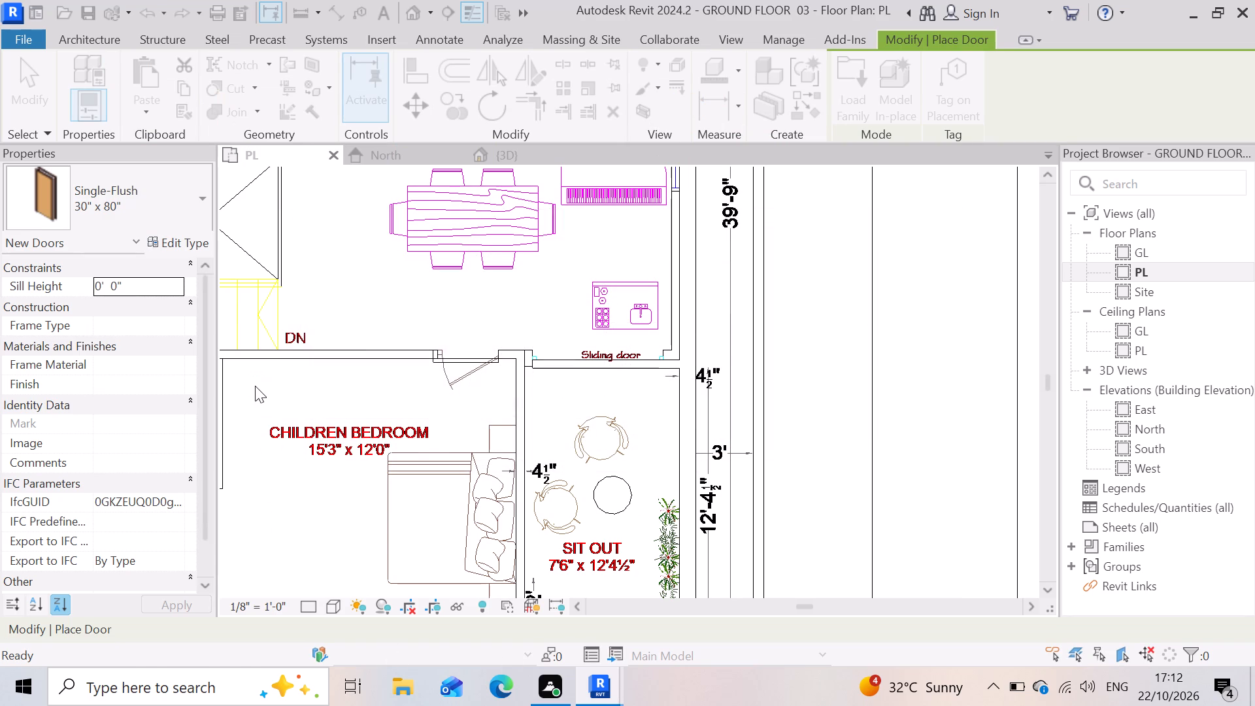
Review the 68" x 80" Door-Double-Sliding type properties and place this door in the sliding door opening above the Sit Out.
{"action": "left_click", "coordinate": [173, 239]}
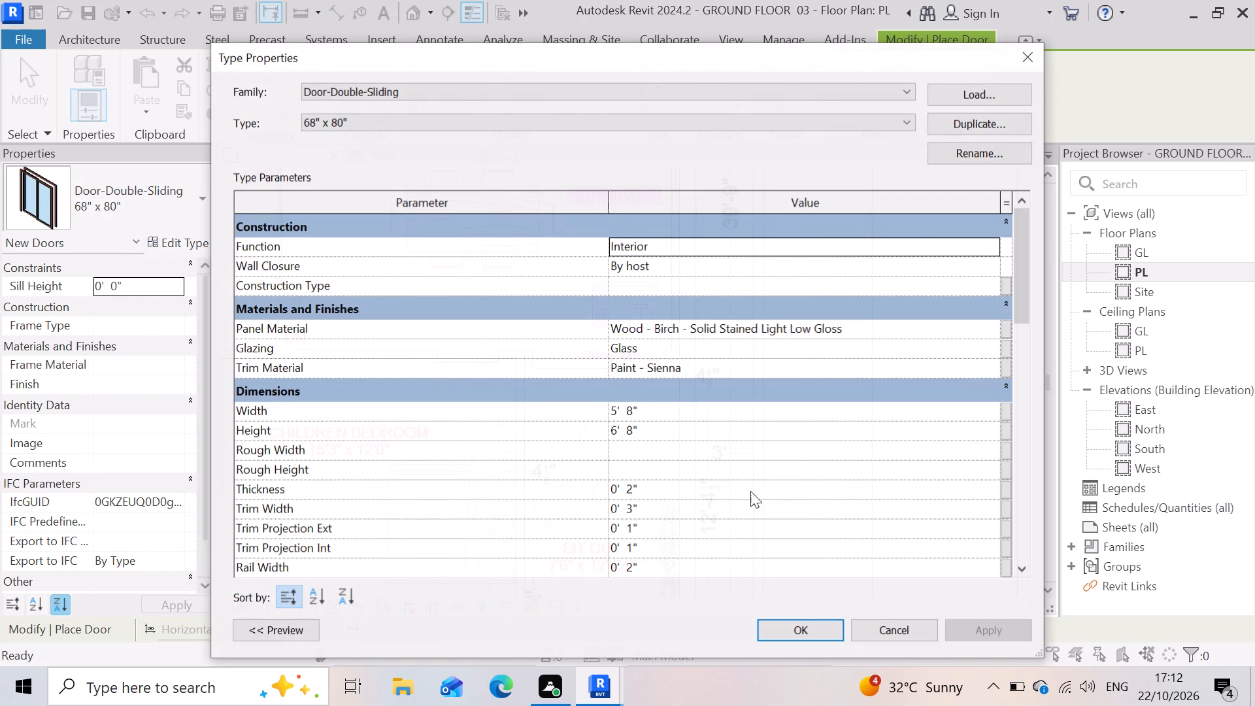
{"action": "left_click", "coordinate": [782, 626]}
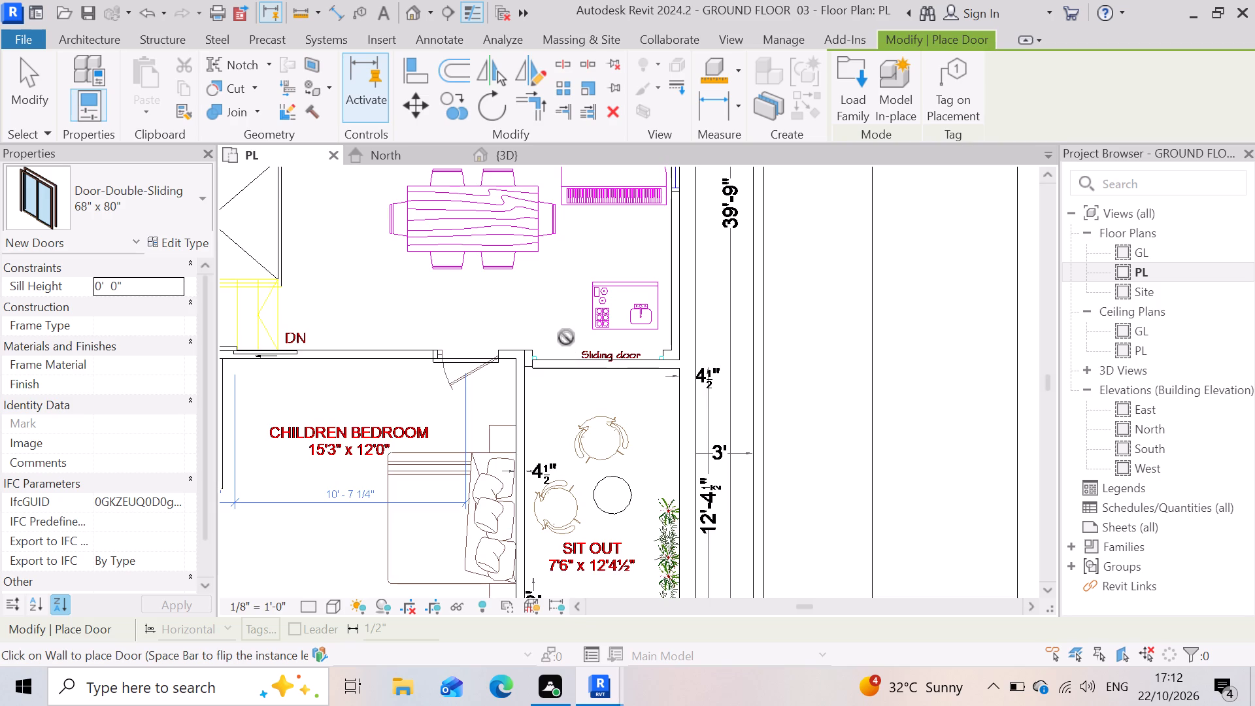
{"action": "scroll", "coordinate": [567, 337], "scroll_direction": "up", "scroll_amount": 7}
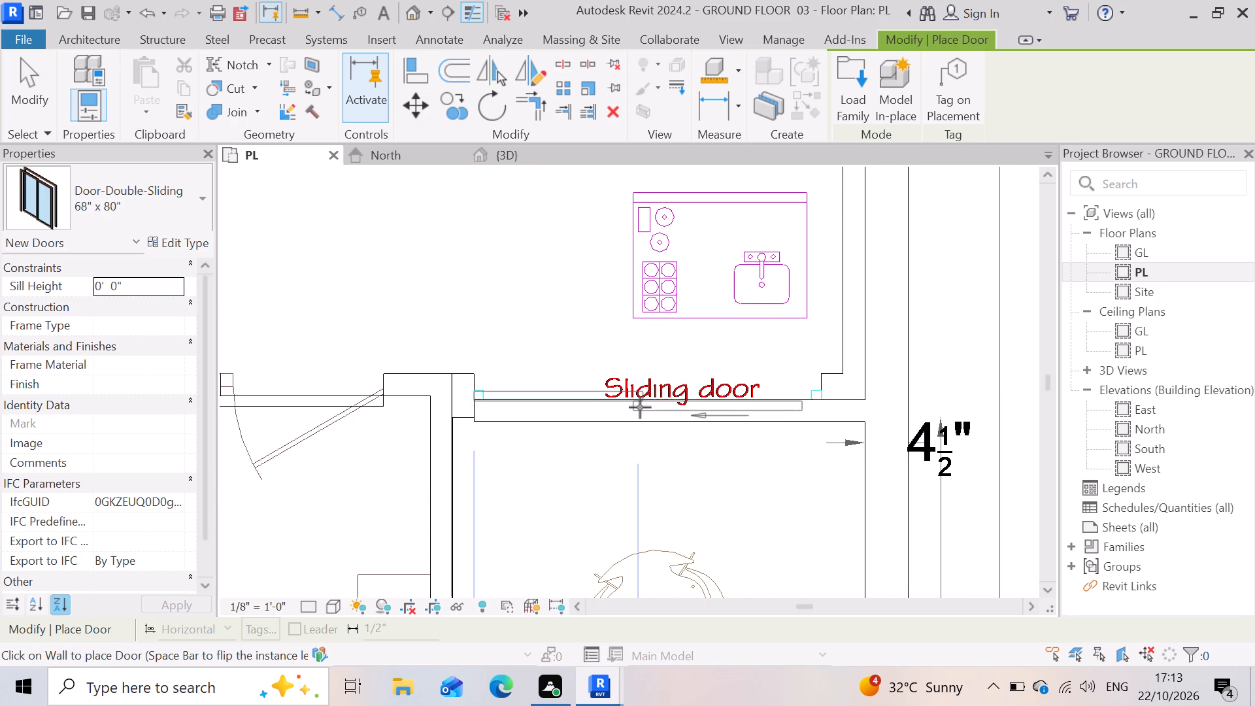
{"action": "left_click", "coordinate": [640, 407]}
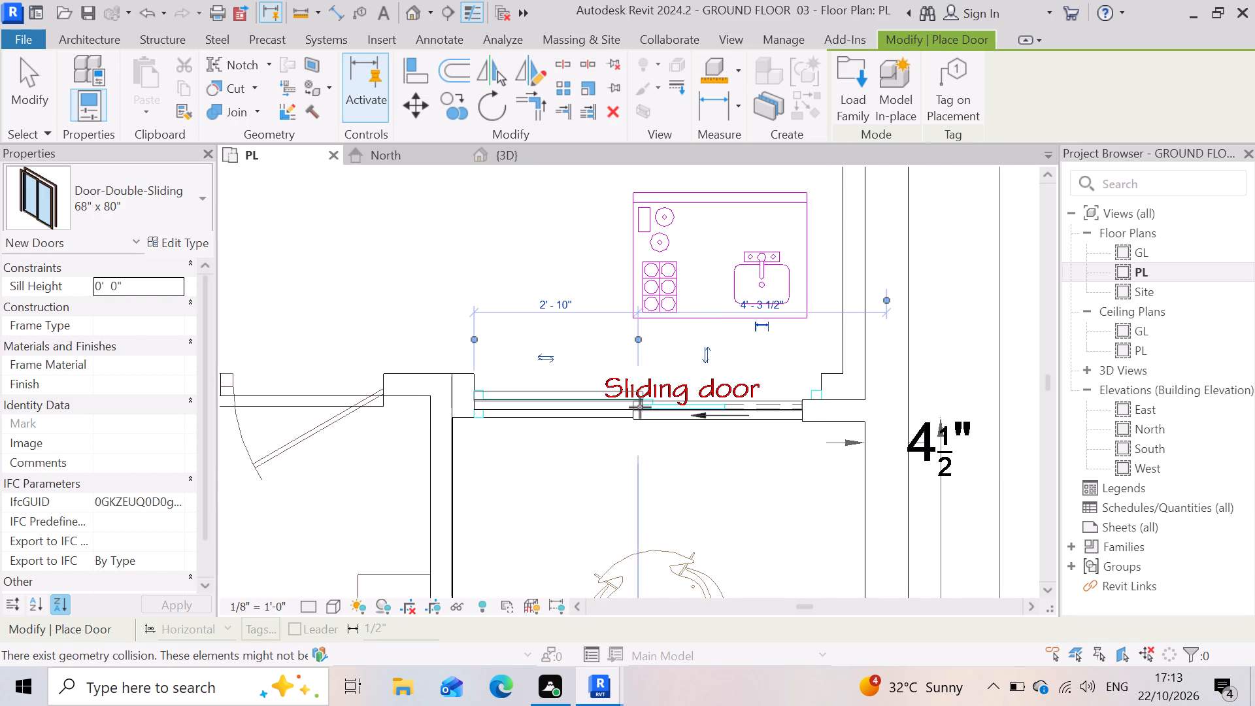
Open the {3D} view and save the project.
{"action": "scroll", "coordinate": [640, 407], "scroll_direction": "down", "scroll_amount": 9}
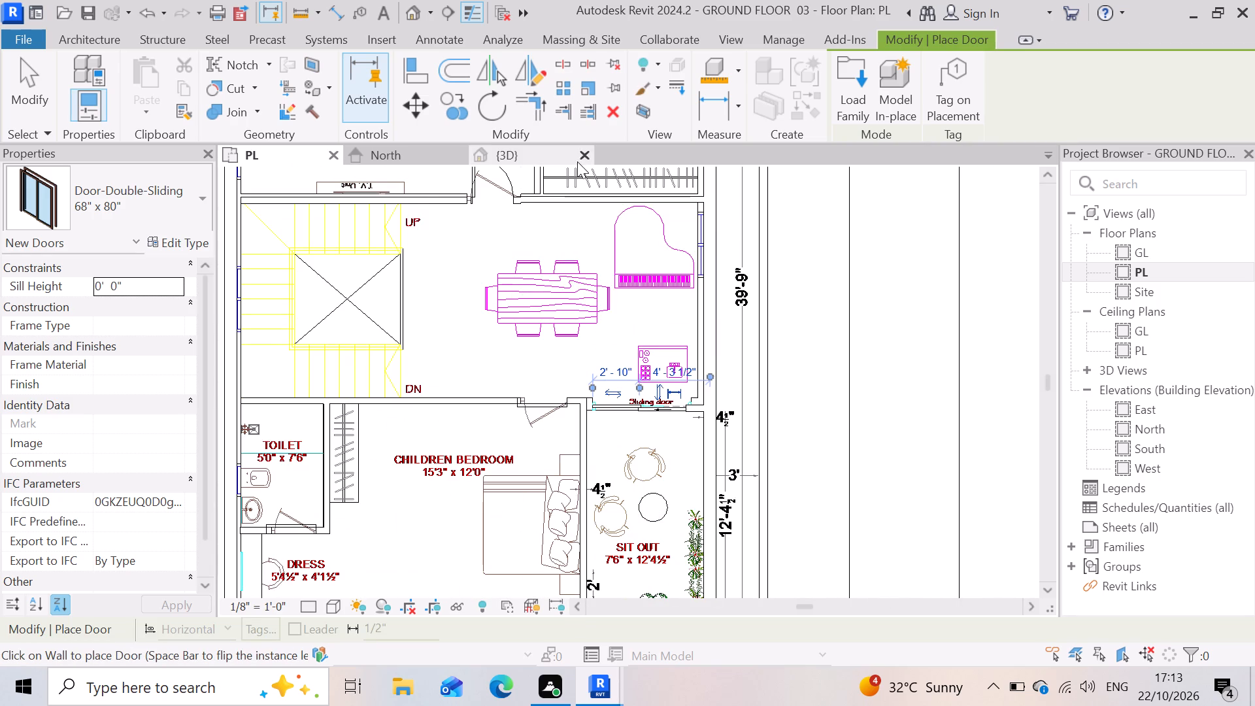
{"action": "left_click", "coordinate": [558, 152]}
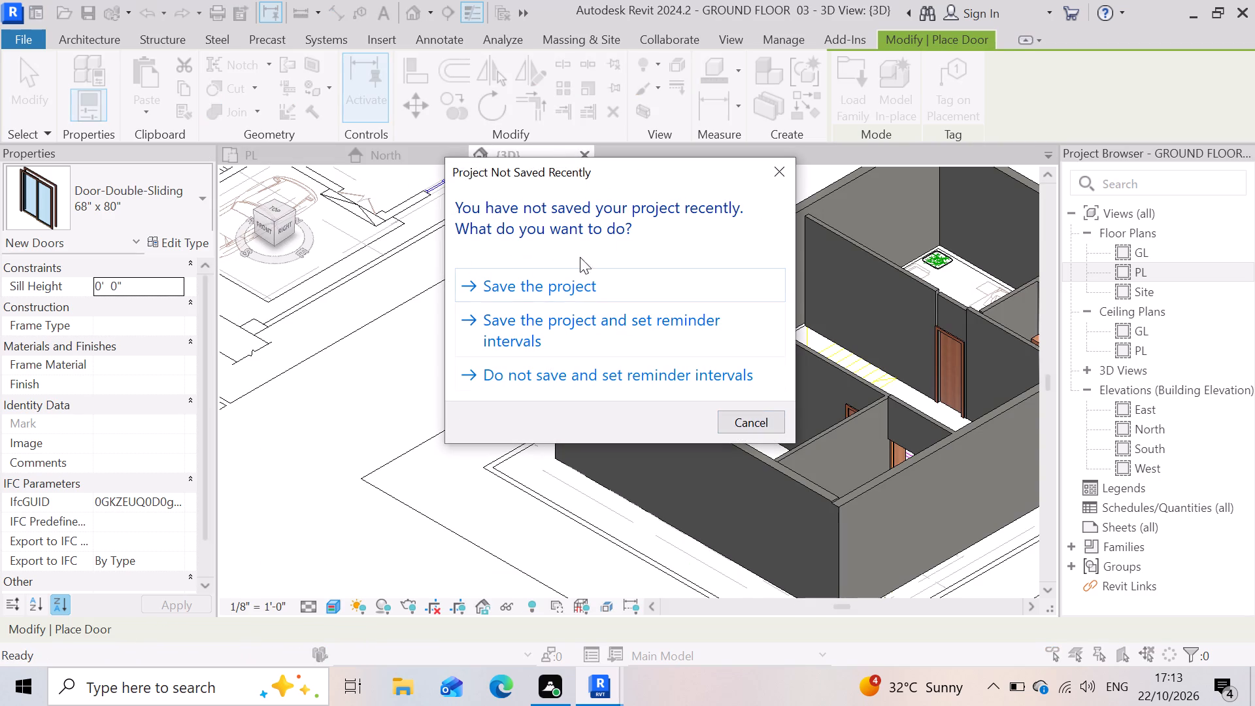
{"action": "left_click", "coordinate": [567, 290]}
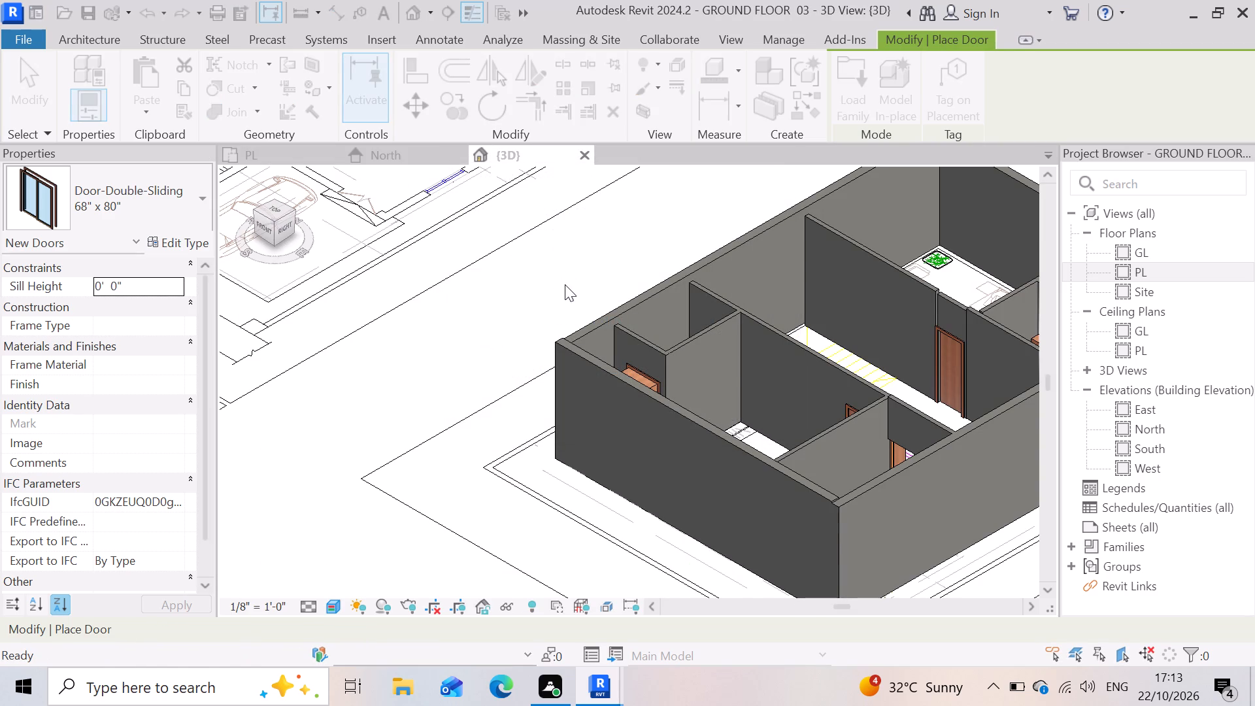
Examine the placed doors and interior walls in the 3D view and leave the Door tool.
{"action": "scroll", "coordinate": [707, 432], "scroll_direction": "up", "scroll_amount": 3}
{"action": "scroll", "coordinate": [652, 342], "scroll_direction": "up", "scroll_amount": 3}
{"action": "scroll", "coordinate": [567, 353], "scroll_direction": "up", "scroll_amount": 3}
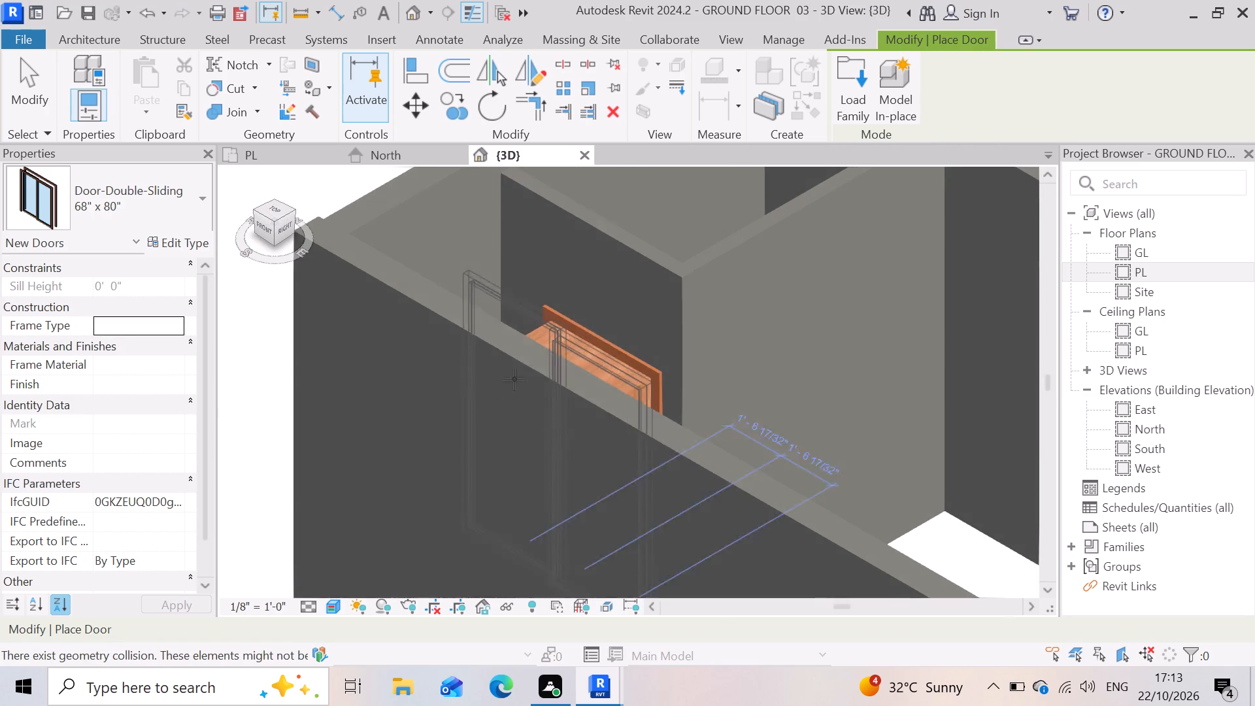
{"action": "scroll", "coordinate": [703, 408], "scroll_direction": "down", "scroll_amount": 3}
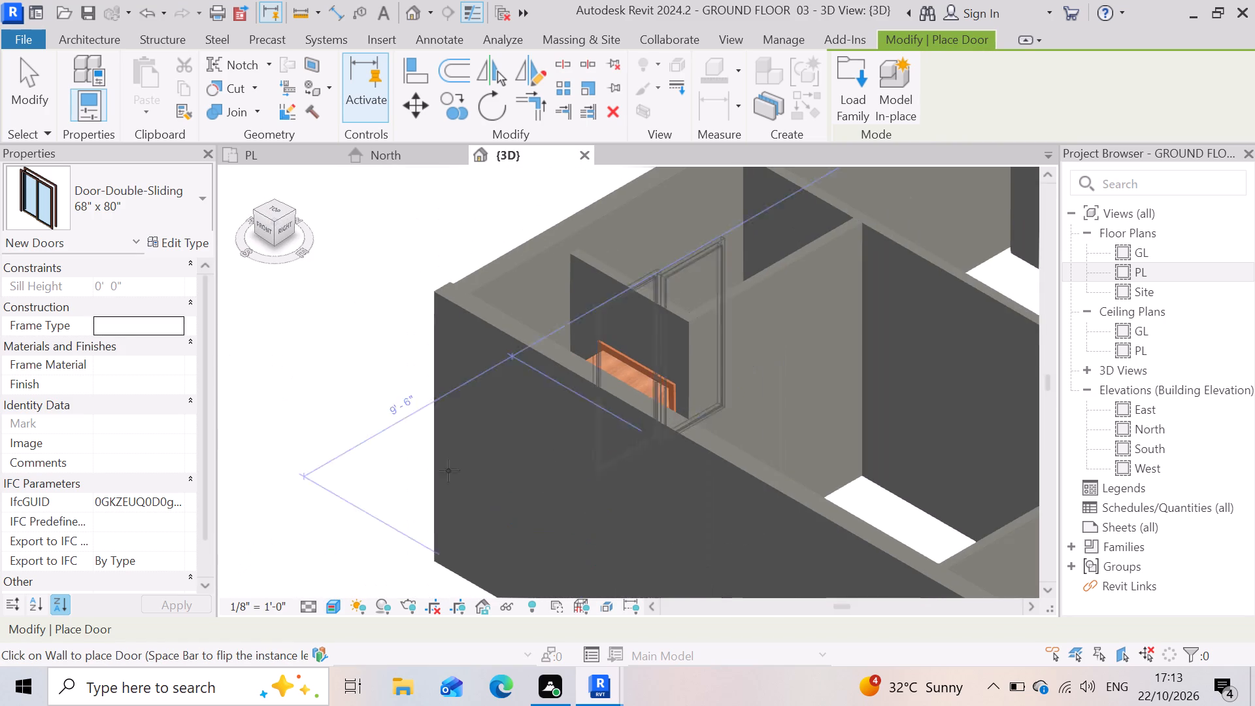
{"action": "scroll", "coordinate": [386, 475], "scroll_direction": "down", "scroll_amount": 6}
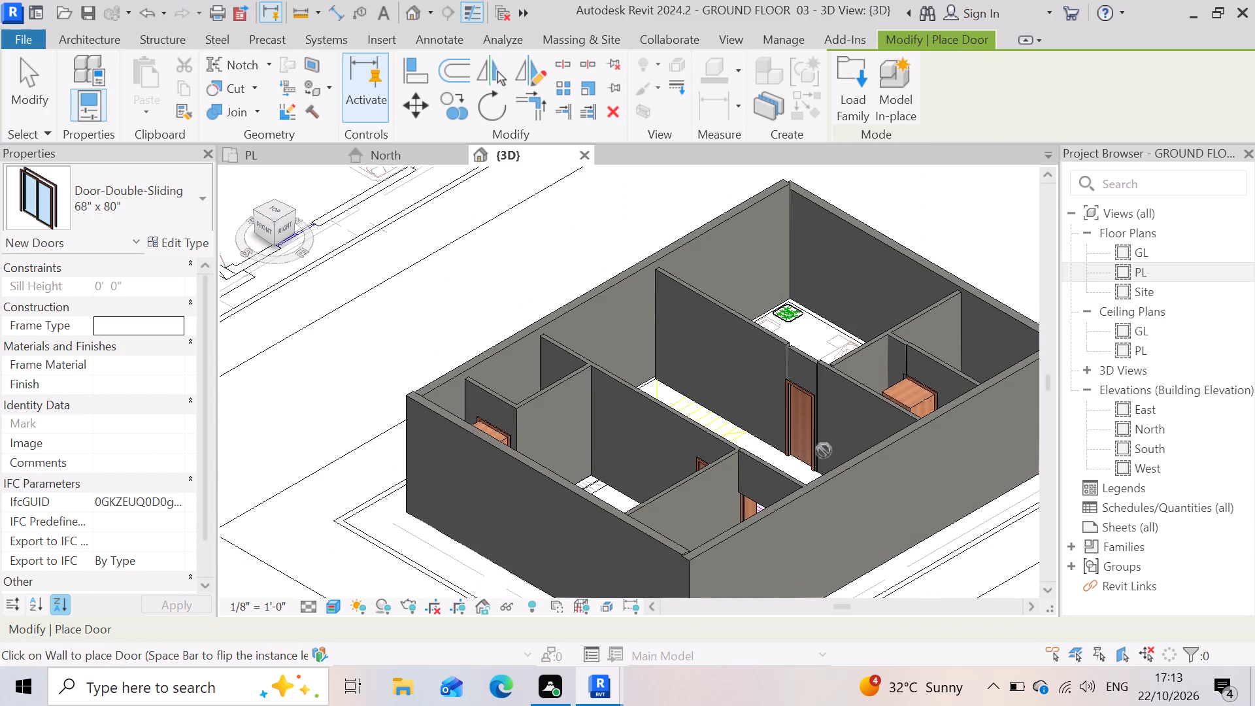
{"action": "scroll", "coordinate": [822, 345], "scroll_direction": "up", "scroll_amount": 3}
{"action": "scroll", "coordinate": [735, 325], "scroll_direction": "up", "scroll_amount": 6}
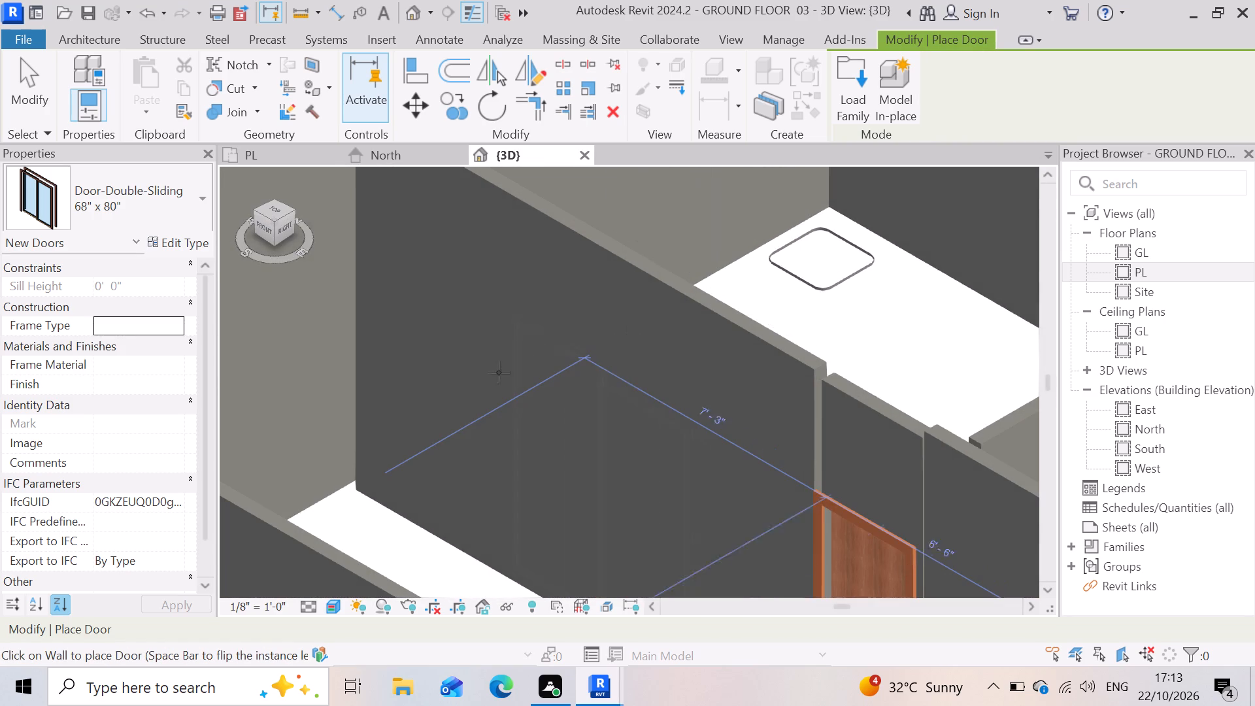
{"action": "scroll", "coordinate": [625, 428], "scroll_direction": "down", "scroll_amount": 3}
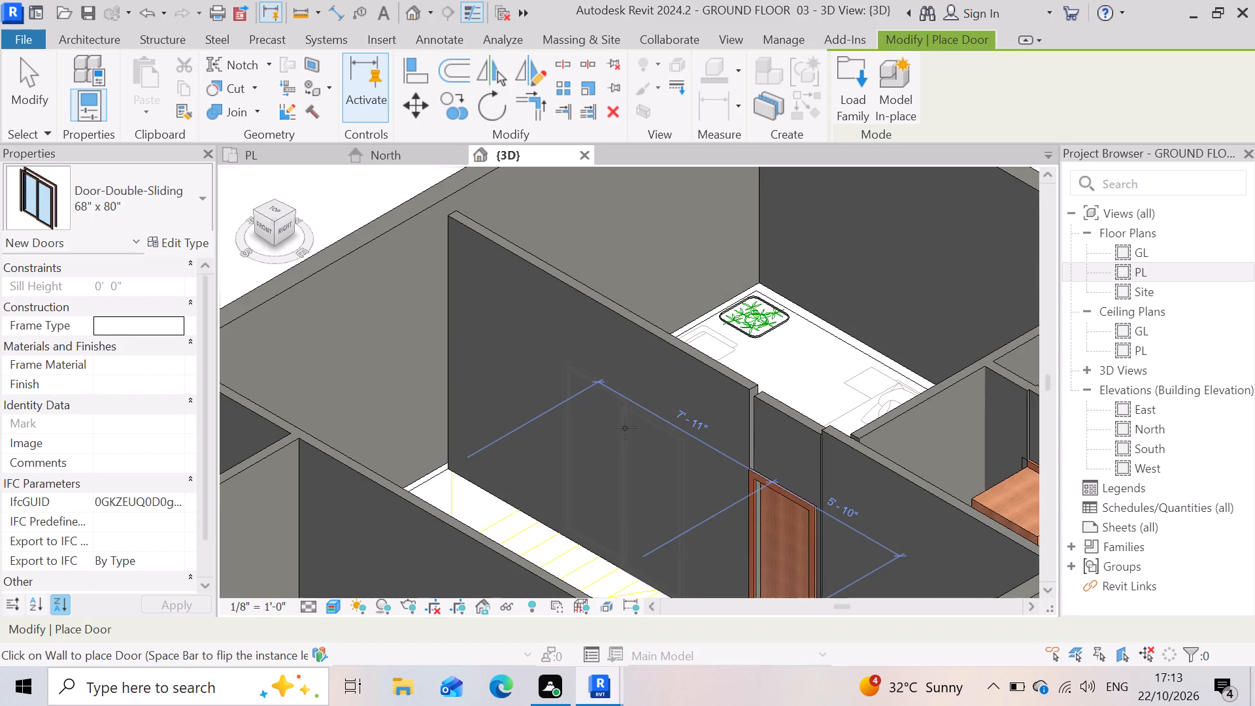
{"action": "key", "text": "Escape"}
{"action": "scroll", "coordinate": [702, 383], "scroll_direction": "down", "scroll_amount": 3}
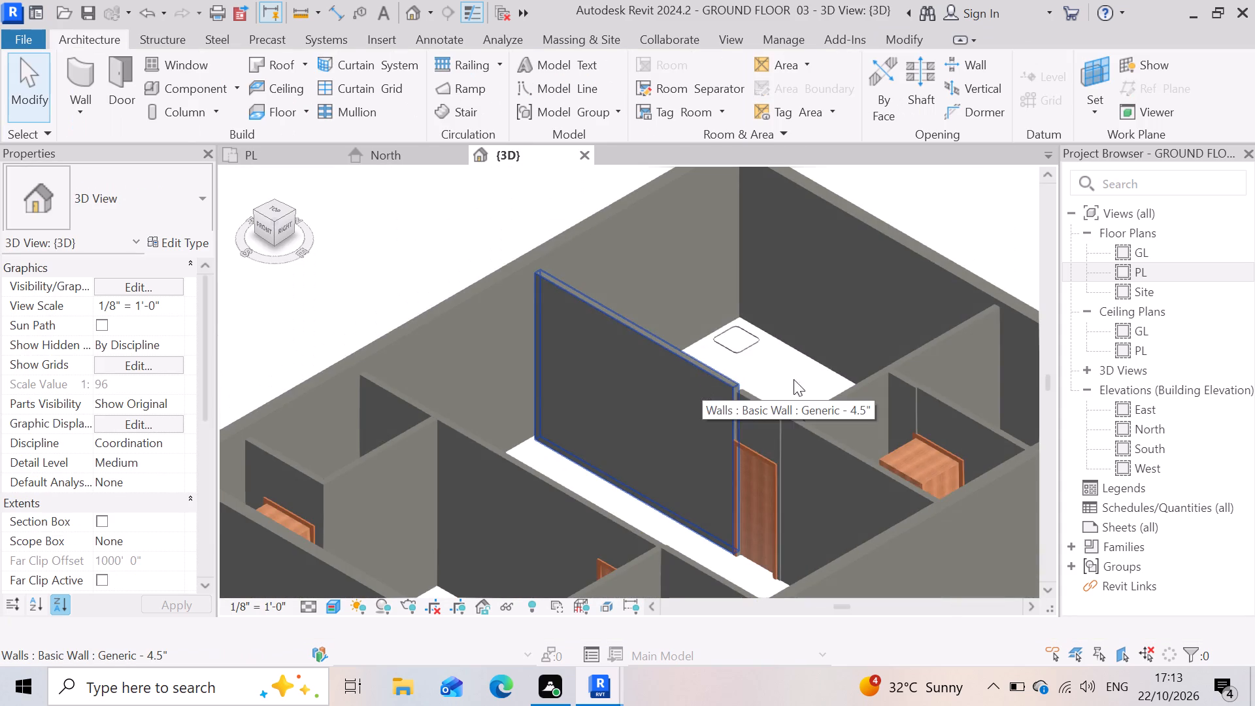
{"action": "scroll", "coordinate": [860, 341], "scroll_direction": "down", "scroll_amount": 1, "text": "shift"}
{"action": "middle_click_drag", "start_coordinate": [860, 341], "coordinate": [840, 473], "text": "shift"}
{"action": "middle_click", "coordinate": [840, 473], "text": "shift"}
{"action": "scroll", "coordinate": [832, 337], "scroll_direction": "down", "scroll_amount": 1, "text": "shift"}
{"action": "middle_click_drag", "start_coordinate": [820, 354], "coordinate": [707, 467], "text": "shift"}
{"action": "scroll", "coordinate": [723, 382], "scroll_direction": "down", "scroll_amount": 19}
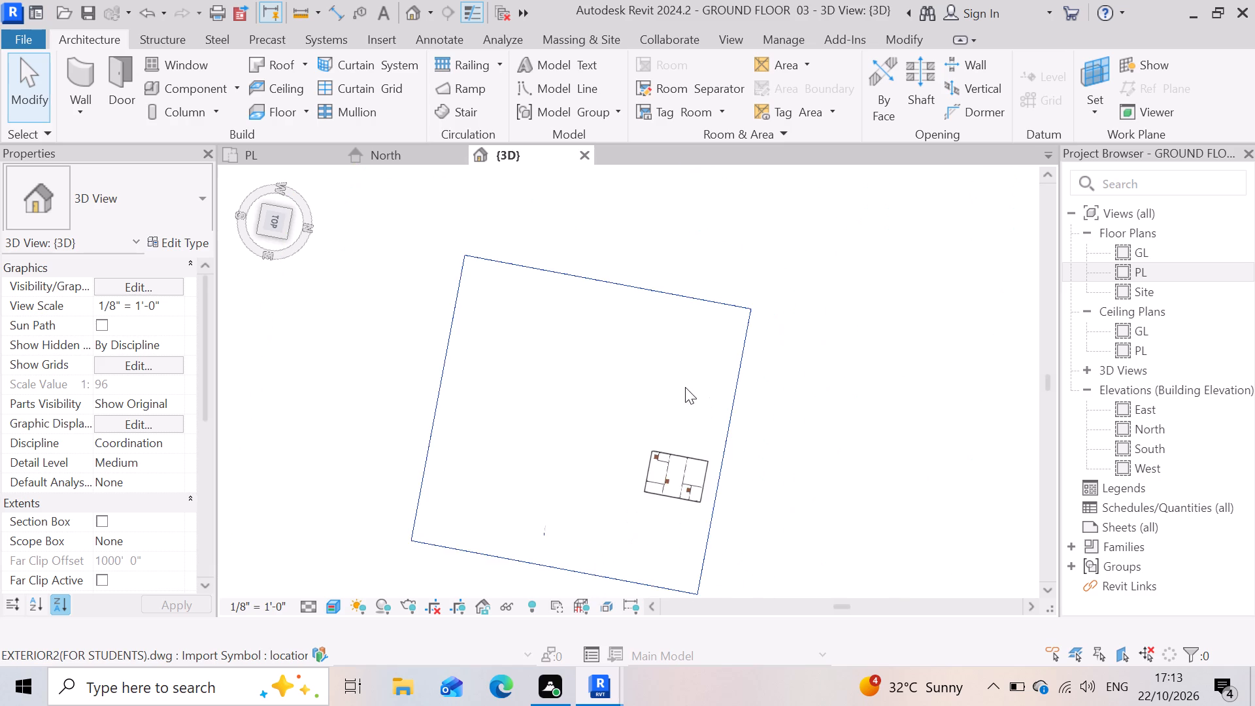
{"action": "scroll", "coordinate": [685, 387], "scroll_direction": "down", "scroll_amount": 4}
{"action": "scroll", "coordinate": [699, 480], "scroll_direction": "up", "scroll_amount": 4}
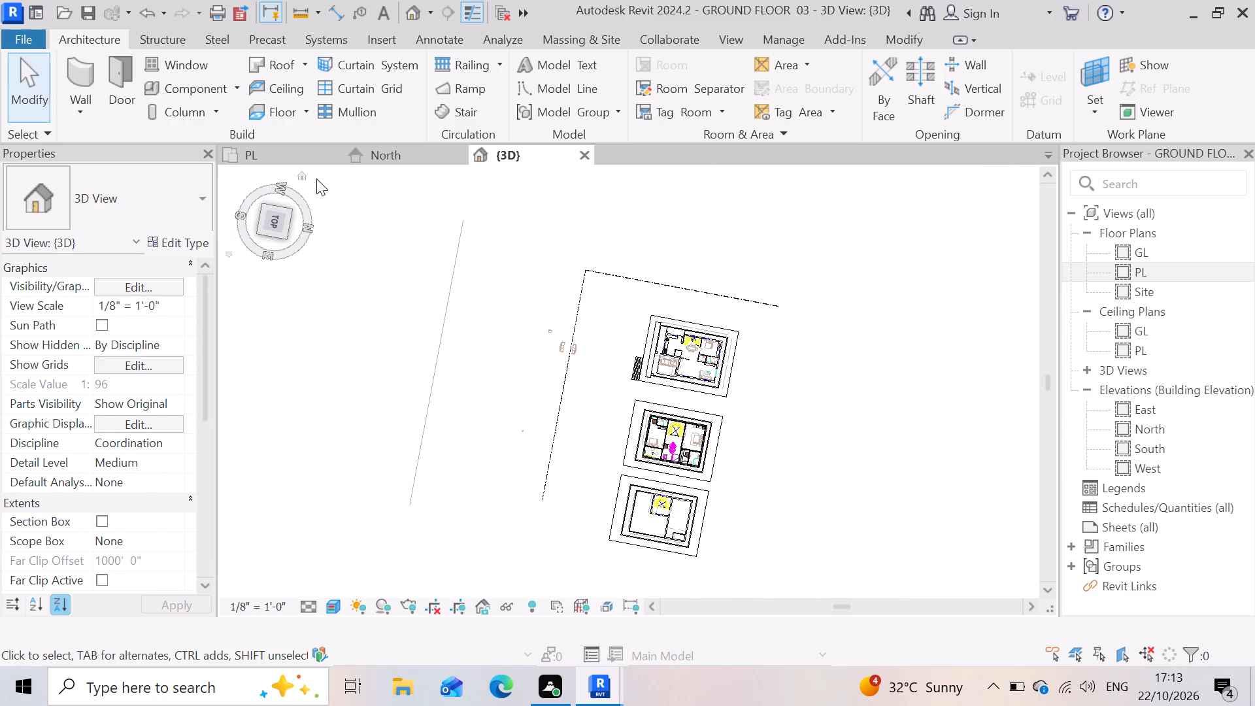
Restore the 3D view's home orientation and examine the building's walls and doors from several sides.
{"action": "left_click", "coordinate": [305, 180]}
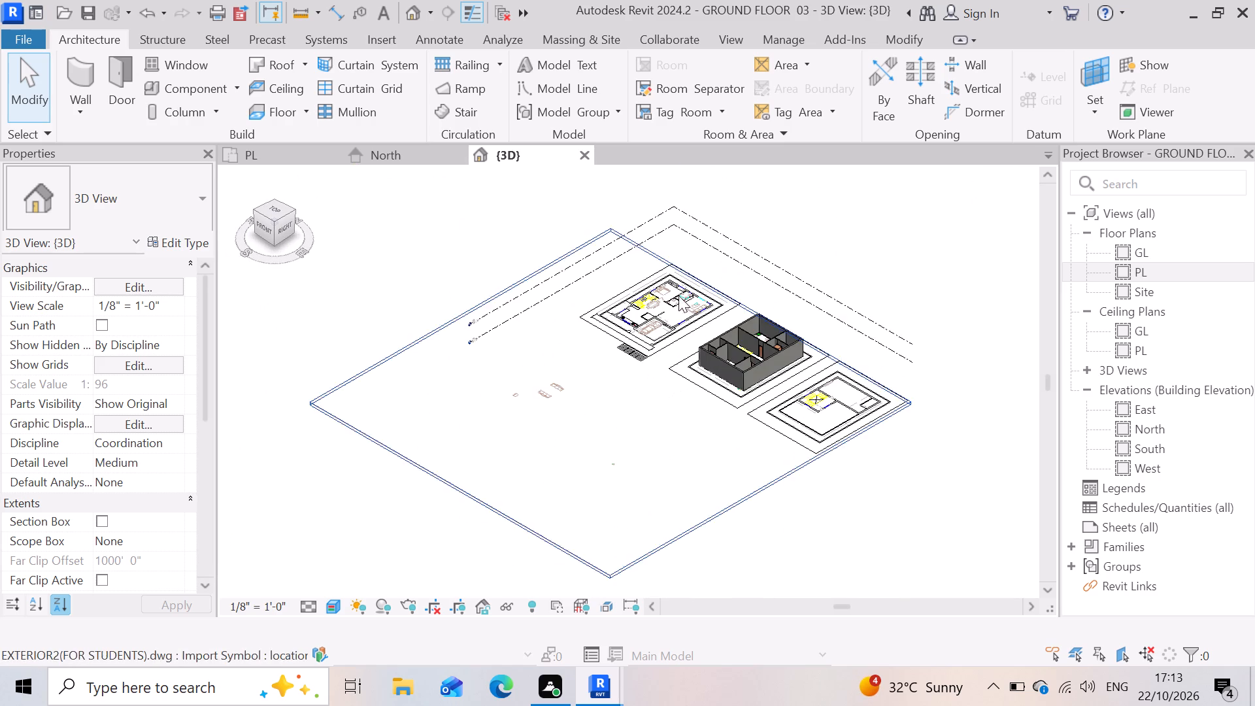
{"action": "scroll", "coordinate": [771, 323], "scroll_direction": "up", "scroll_amount": 13}
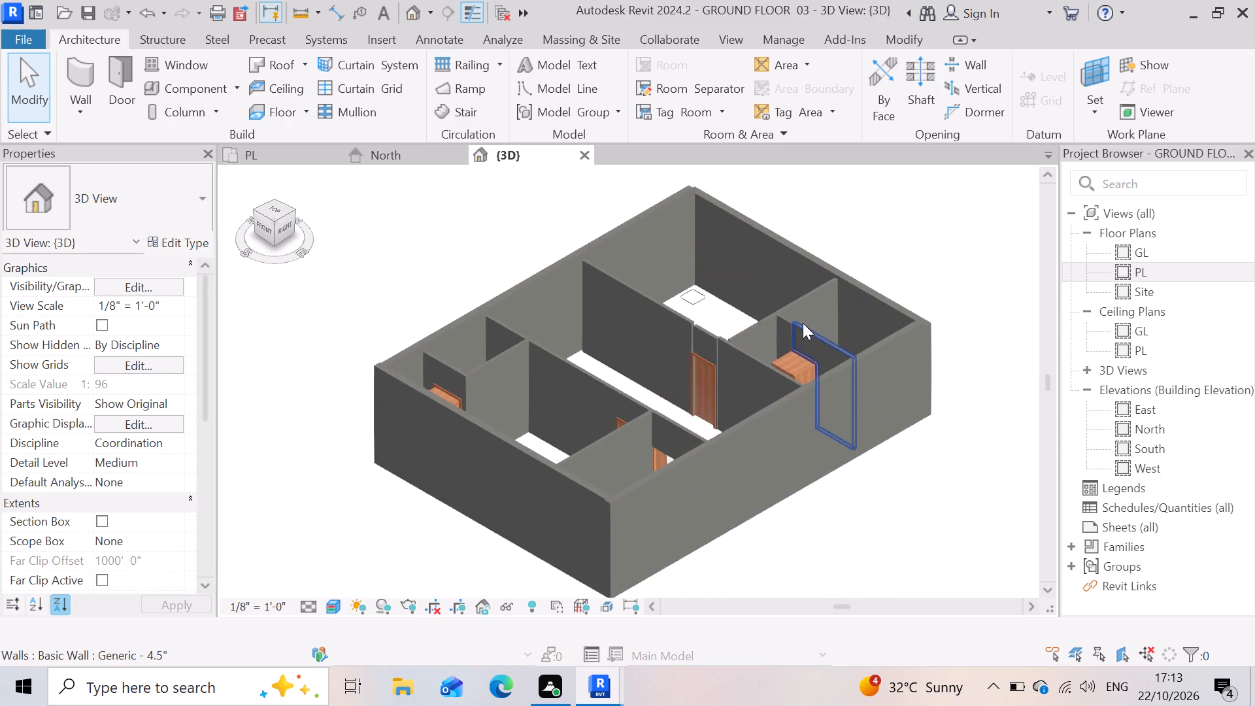
{"action": "scroll", "coordinate": [803, 323], "scroll_direction": "up", "scroll_amount": 3}
{"action": "scroll", "coordinate": [663, 354], "scroll_direction": "down", "scroll_amount": 2}
{"action": "scroll", "coordinate": [690, 300], "scroll_direction": "down", "scroll_amount": 4}
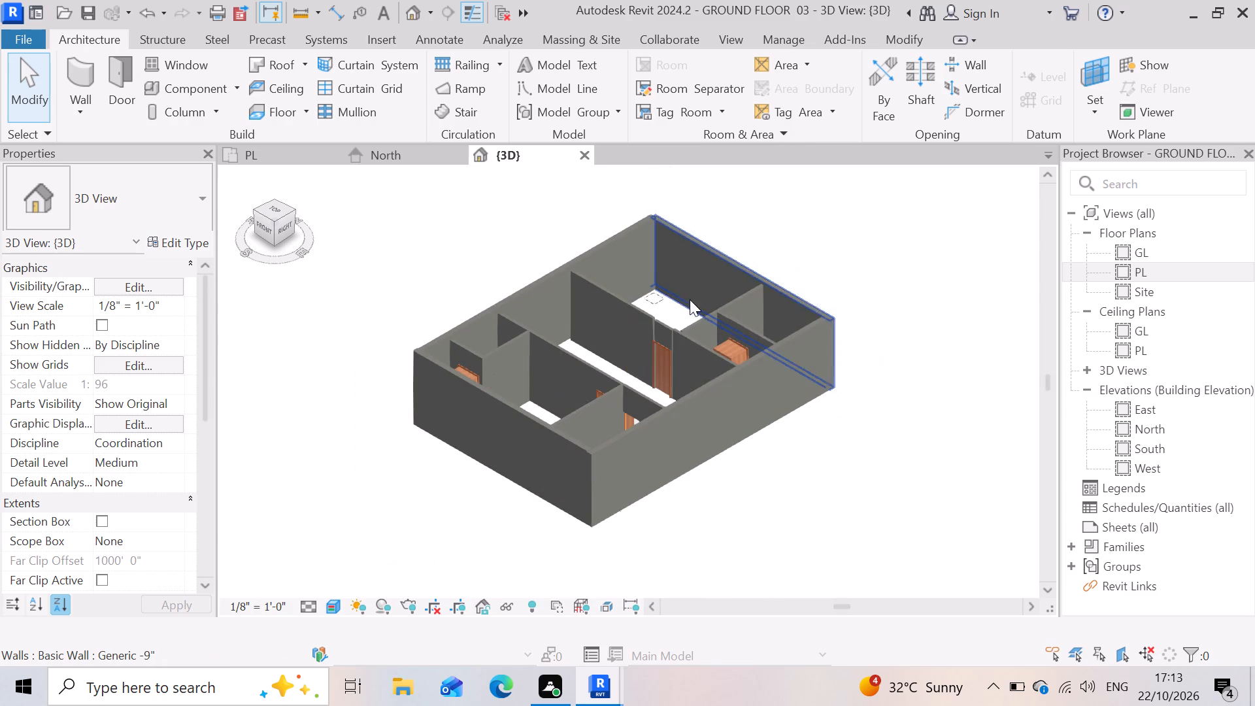
{"action": "middle_click", "coordinate": [812, 375], "text": "shift"}
{"action": "middle_click_drag", "start_coordinate": [811, 384], "coordinate": [786, 415], "text": "shift"}
{"action": "middle_click_drag", "start_coordinate": [786, 416], "coordinate": [761, 423], "text": "shift"}
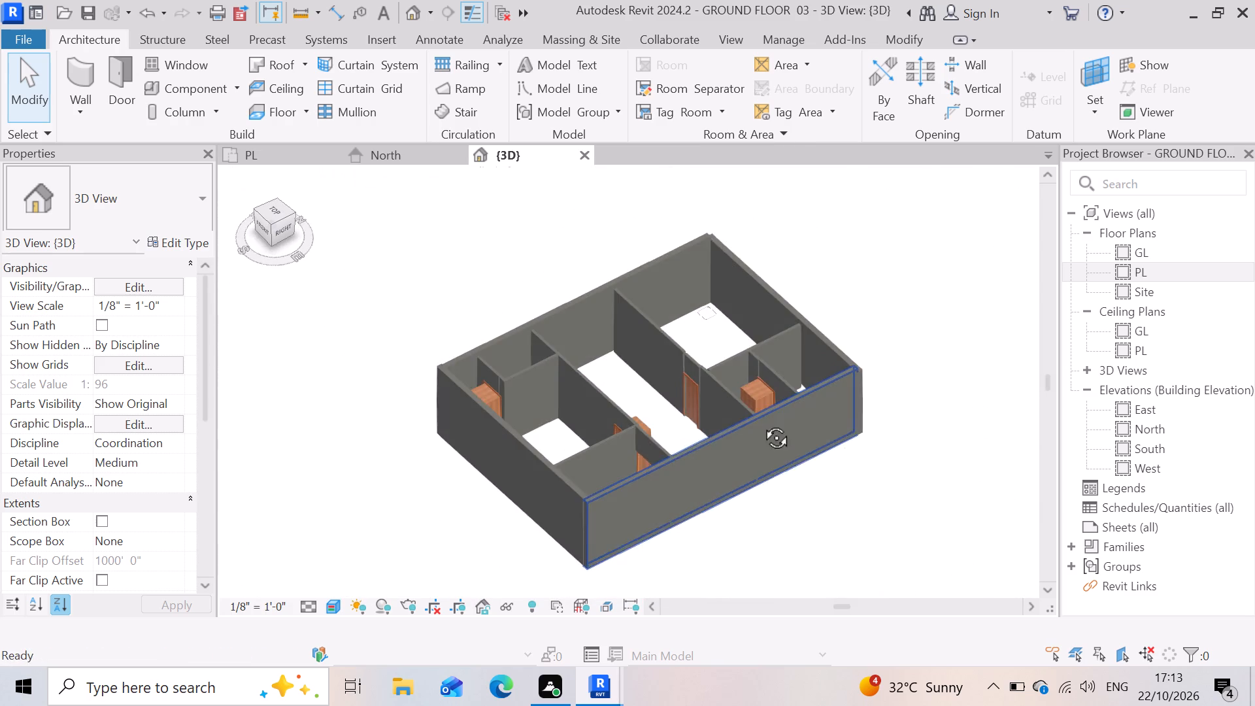
{"action": "middle_click_drag", "start_coordinate": [761, 423], "coordinate": [743, 428], "text": "shift"}
{"action": "middle_click", "coordinate": [741, 429], "text": "shift"}
{"action": "middle_click", "coordinate": [745, 432], "text": "shift"}
{"action": "scroll", "coordinate": [671, 383], "scroll_direction": "down", "scroll_amount": 6}
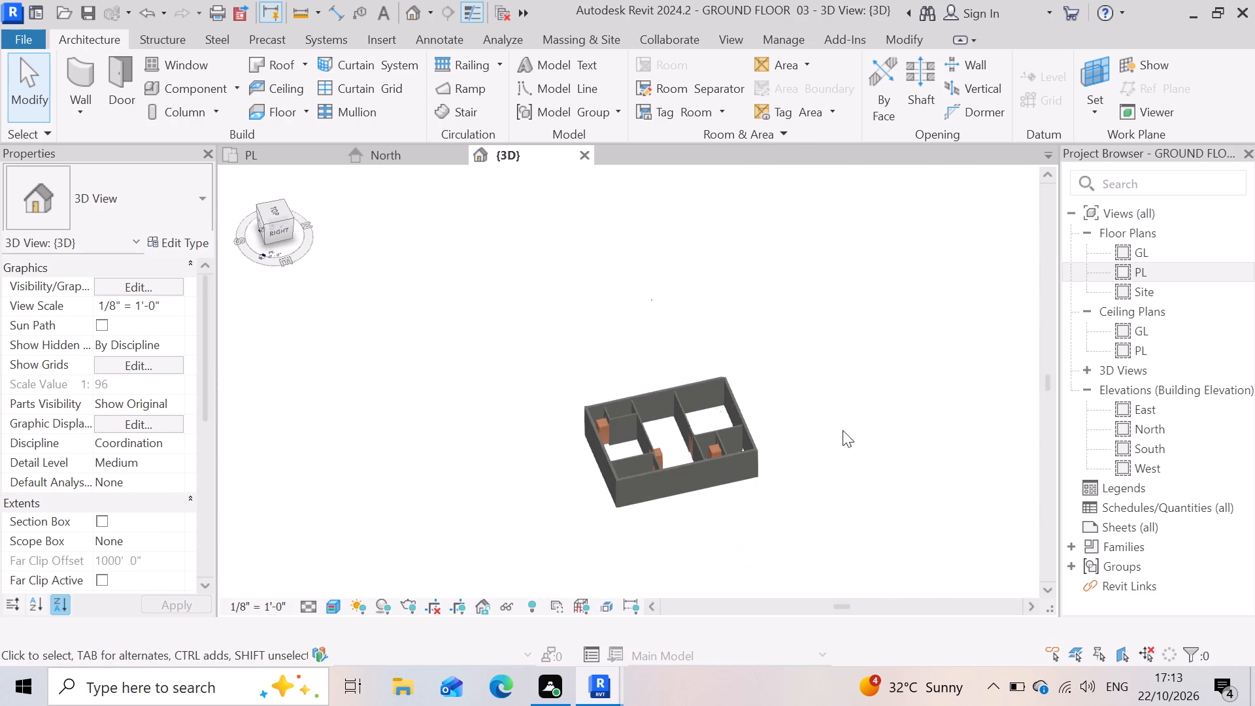
{"action": "middle_click_drag", "start_coordinate": [841, 448], "coordinate": [831, 460], "text": "shift"}
{"action": "middle_click_drag", "start_coordinate": [821, 479], "coordinate": [803, 501], "text": "shift"}
{"action": "middle_click_drag", "start_coordinate": [799, 513], "coordinate": [795, 520], "text": "shift"}
{"action": "middle_click_drag", "start_coordinate": [790, 524], "coordinate": [777, 532], "text": "shift"}
{"action": "middle_click", "coordinate": [771, 536], "text": "shift"}
{"action": "middle_click", "coordinate": [771, 536], "text": "shift"}
{"action": "middle_click_drag", "start_coordinate": [770, 536], "coordinate": [726, 536], "text": "shift"}
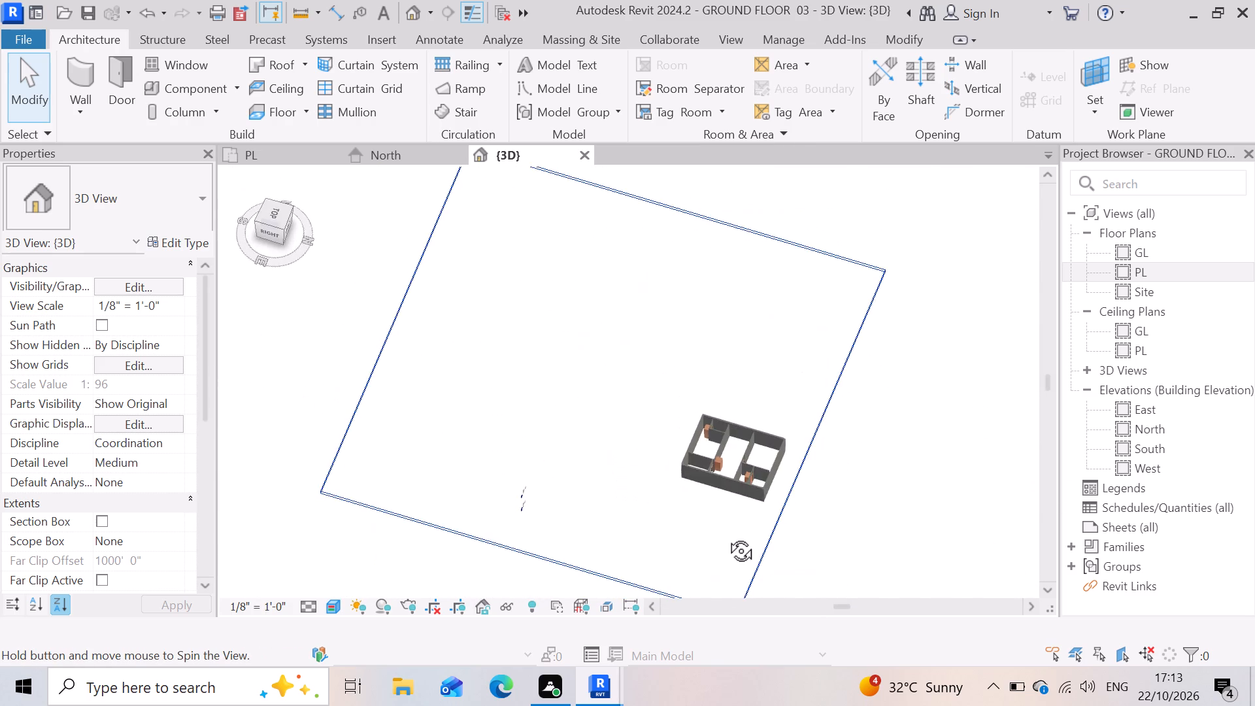
{"action": "middle_click_drag", "start_coordinate": [726, 536], "coordinate": [703, 513], "text": "shift"}
{"action": "middle_click", "coordinate": [703, 512], "text": "shift"}
{"action": "middle_click_drag", "start_coordinate": [703, 512], "coordinate": [522, 536], "text": "shift"}
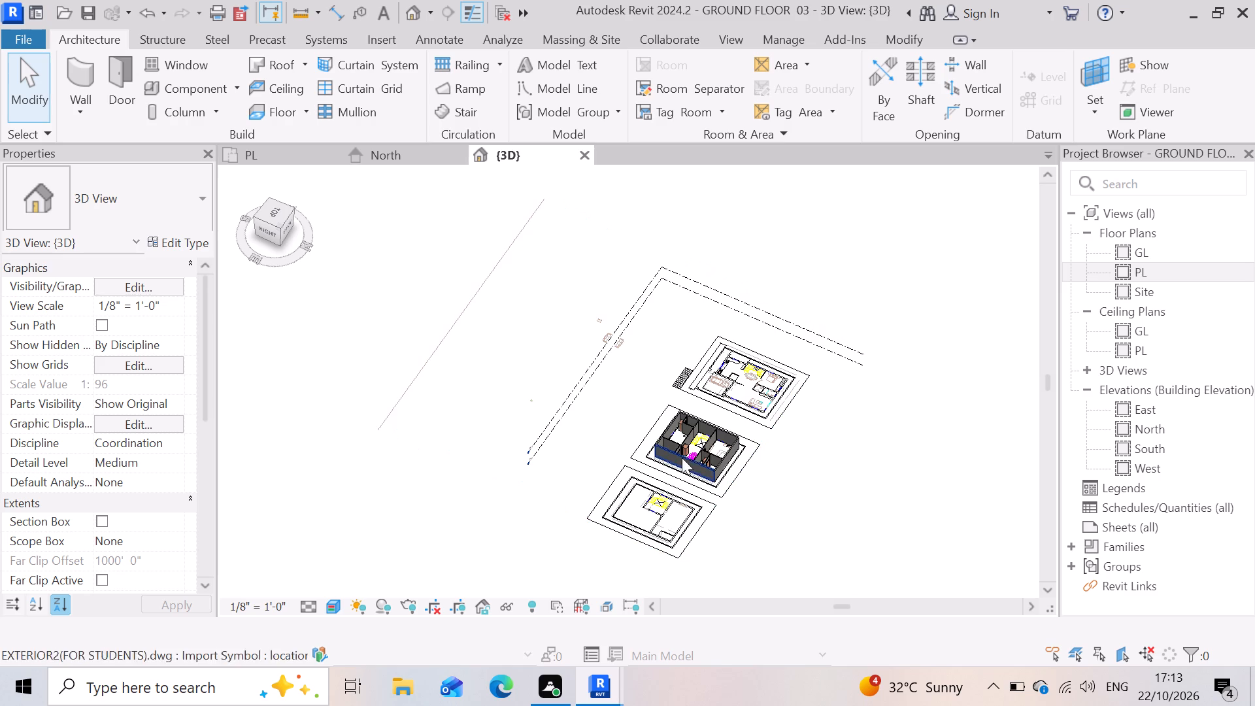
Inspect the 68" x 80" Door-Double-Sliding door and the single door beside it from above in 3D.
{"action": "scroll", "coordinate": [713, 450], "scroll_direction": "up", "scroll_amount": 11}
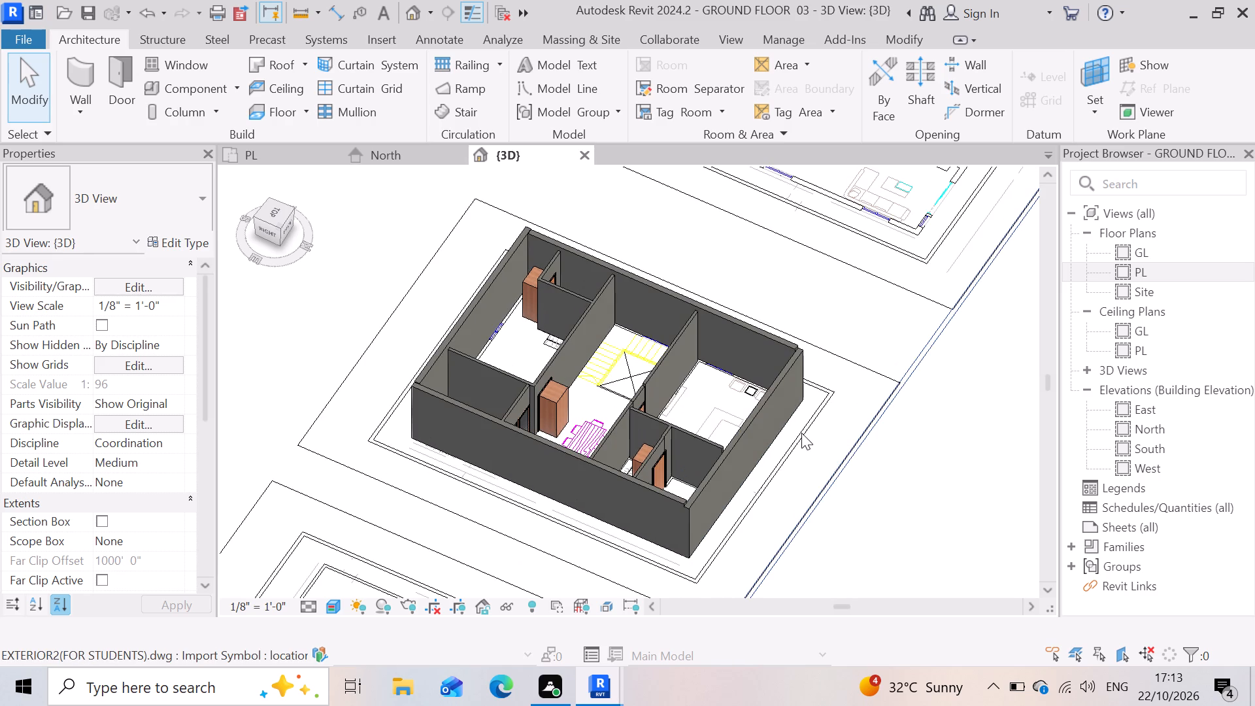
{"action": "middle_click_drag", "start_coordinate": [794, 425], "coordinate": [692, 575], "text": "shift"}
{"action": "middle_click_drag", "start_coordinate": [688, 568], "coordinate": [671, 535], "text": "shift"}
{"action": "scroll", "coordinate": [777, 424], "scroll_direction": "down", "scroll_amount": 3}
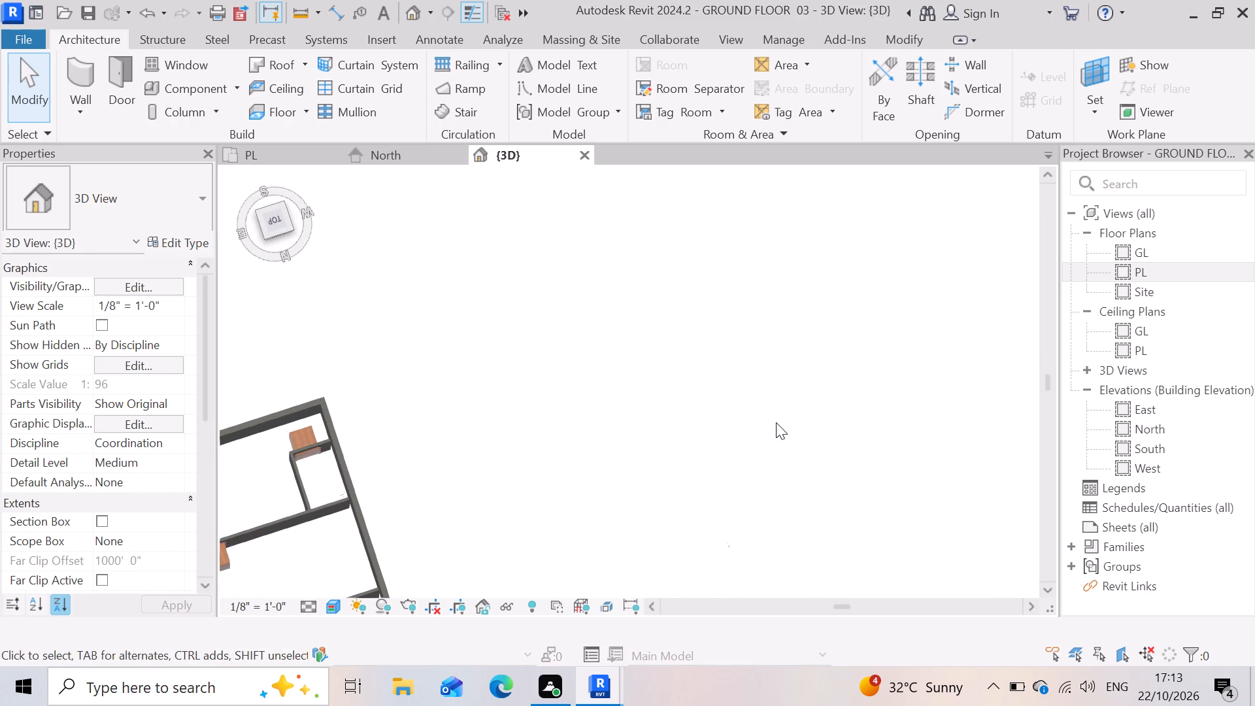
{"action": "scroll", "coordinate": [776, 422], "scroll_direction": "down", "scroll_amount": 4}
{"action": "scroll", "coordinate": [550, 514], "scroll_direction": "up", "scroll_amount": 3}
{"action": "scroll", "coordinate": [528, 452], "scroll_direction": "up", "scroll_amount": 5}
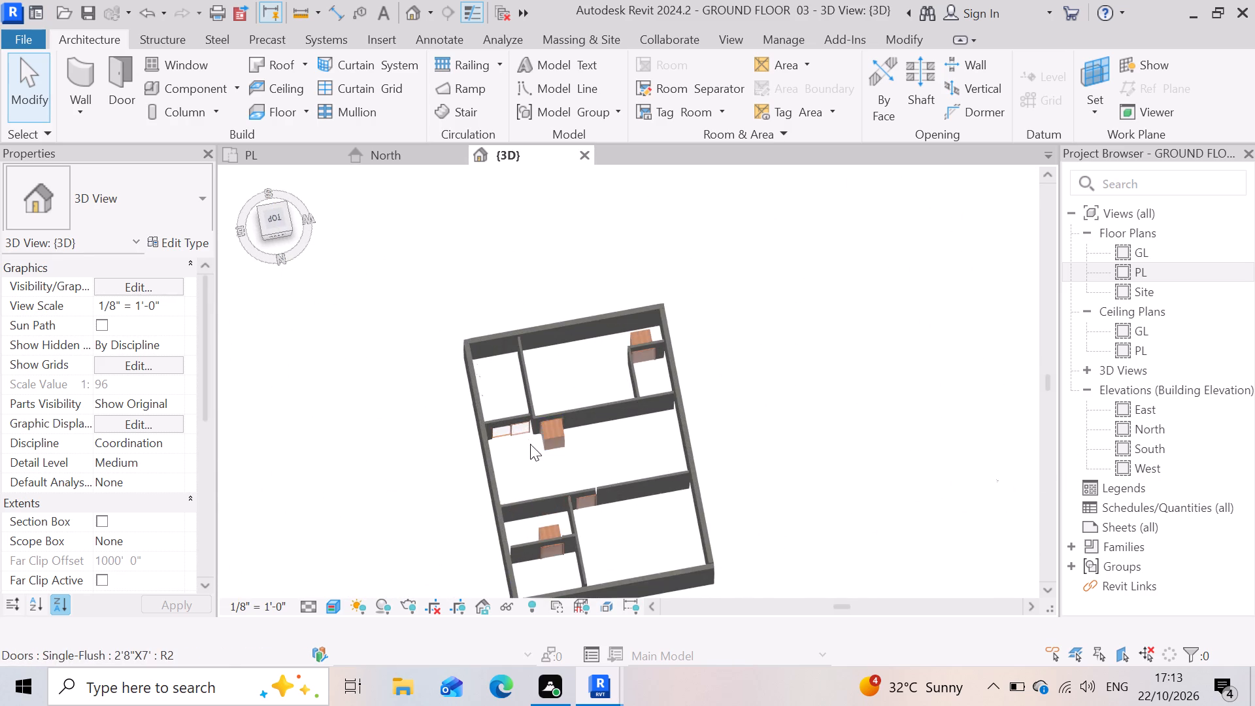
{"action": "scroll", "coordinate": [530, 444], "scroll_direction": "up", "scroll_amount": 4}
{"action": "scroll", "coordinate": [473, 439], "scroll_direction": "up", "scroll_amount": 13}
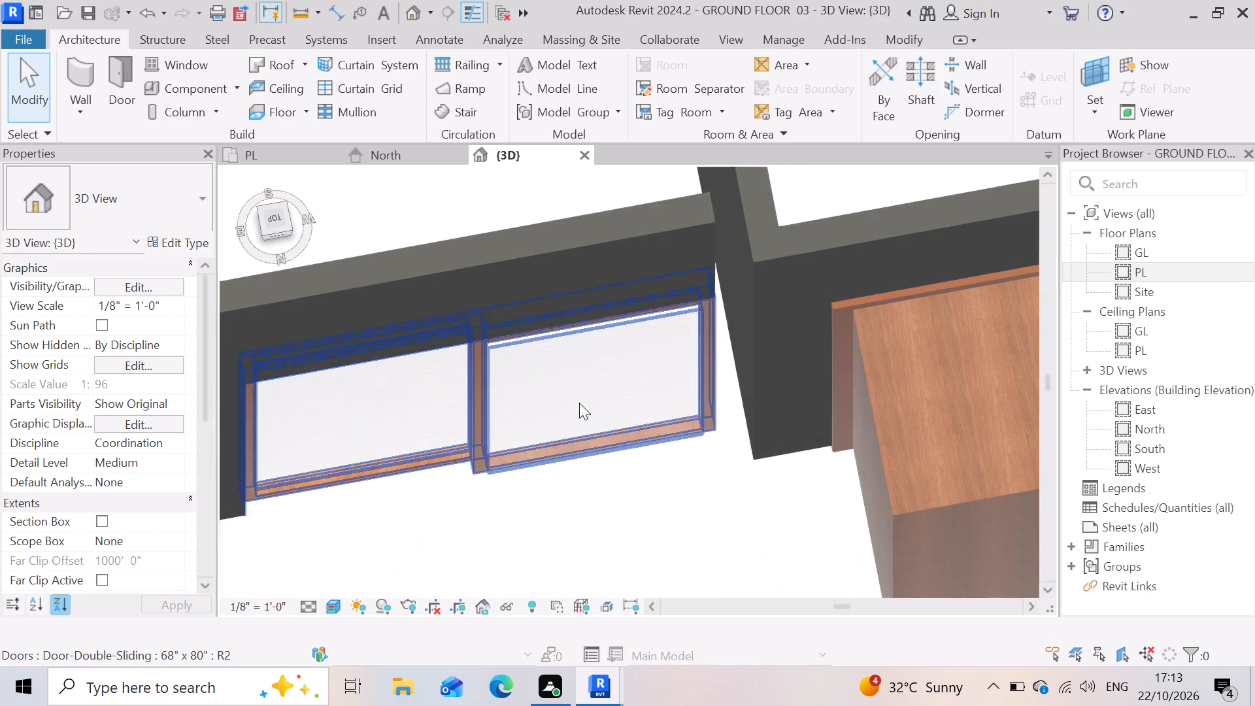
{"action": "scroll", "coordinate": [579, 403], "scroll_direction": "up", "scroll_amount": 2}
{"action": "scroll", "coordinate": [564, 393], "scroll_direction": "down", "scroll_amount": 6}
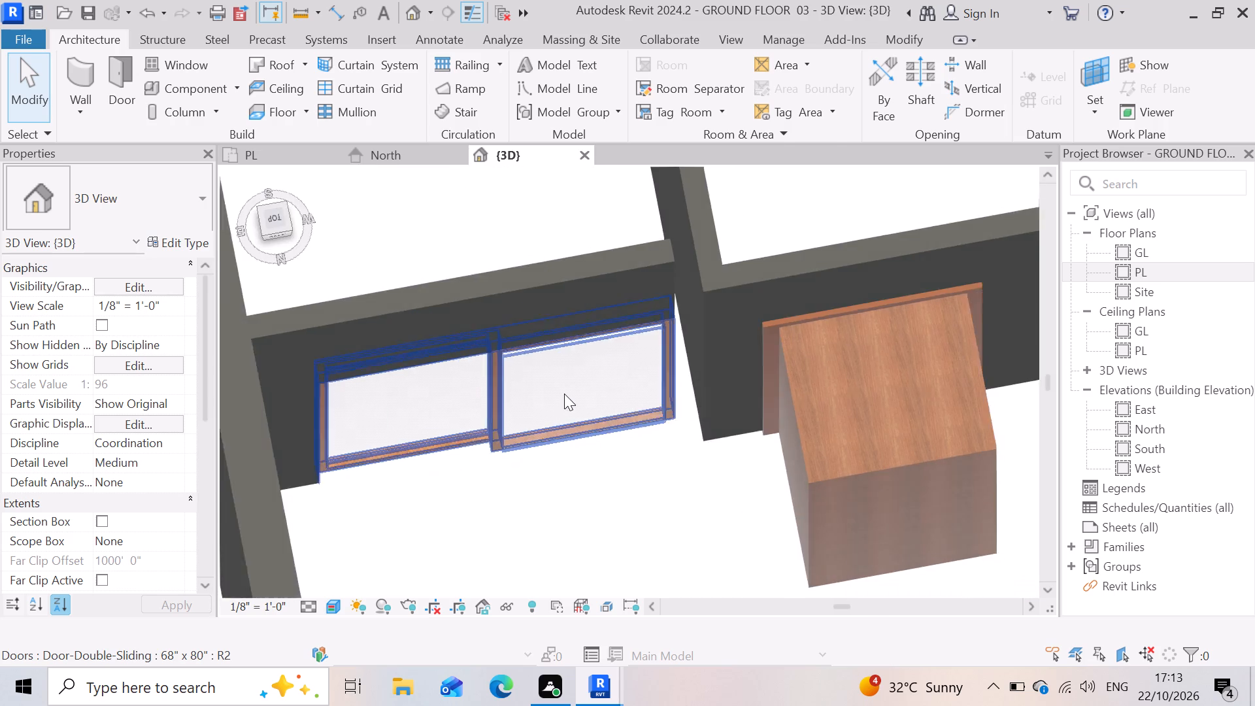
{"action": "scroll", "coordinate": [564, 394], "scroll_direction": "down", "scroll_amount": 9}
{"action": "scroll", "coordinate": [494, 354], "scroll_direction": "up", "scroll_amount": 4}
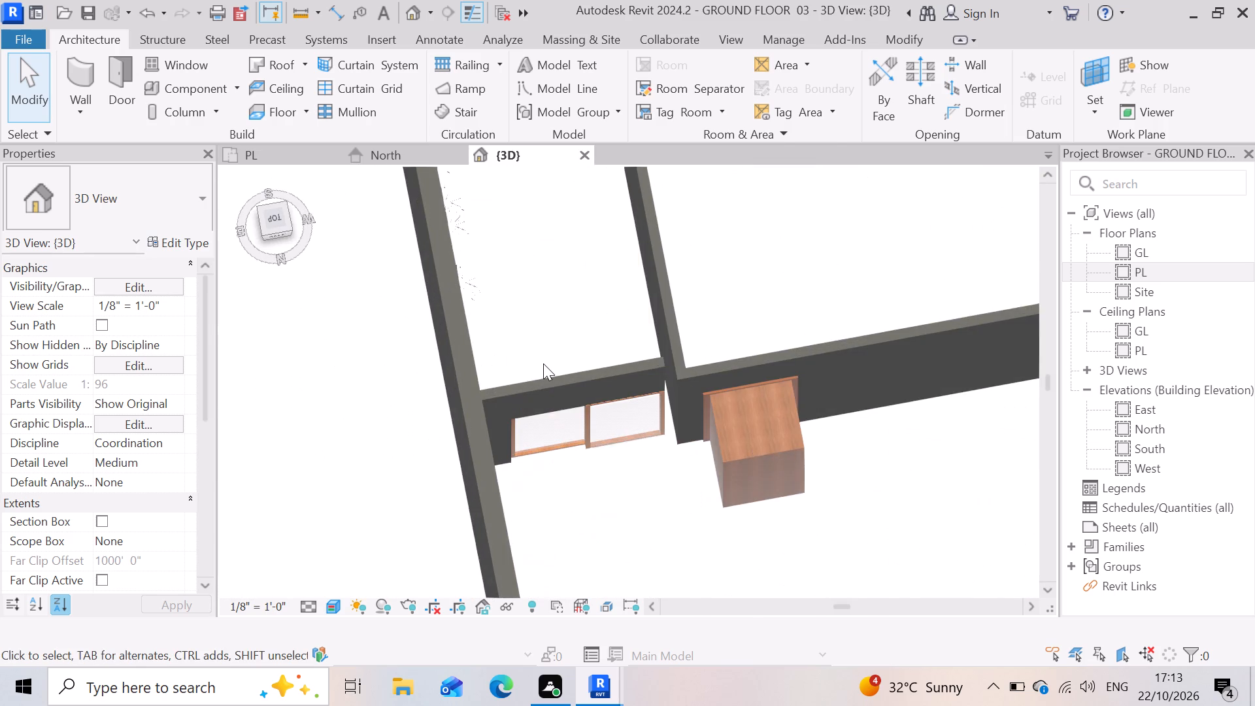
{"action": "scroll", "coordinate": [543, 363], "scroll_direction": "down", "scroll_amount": 13}
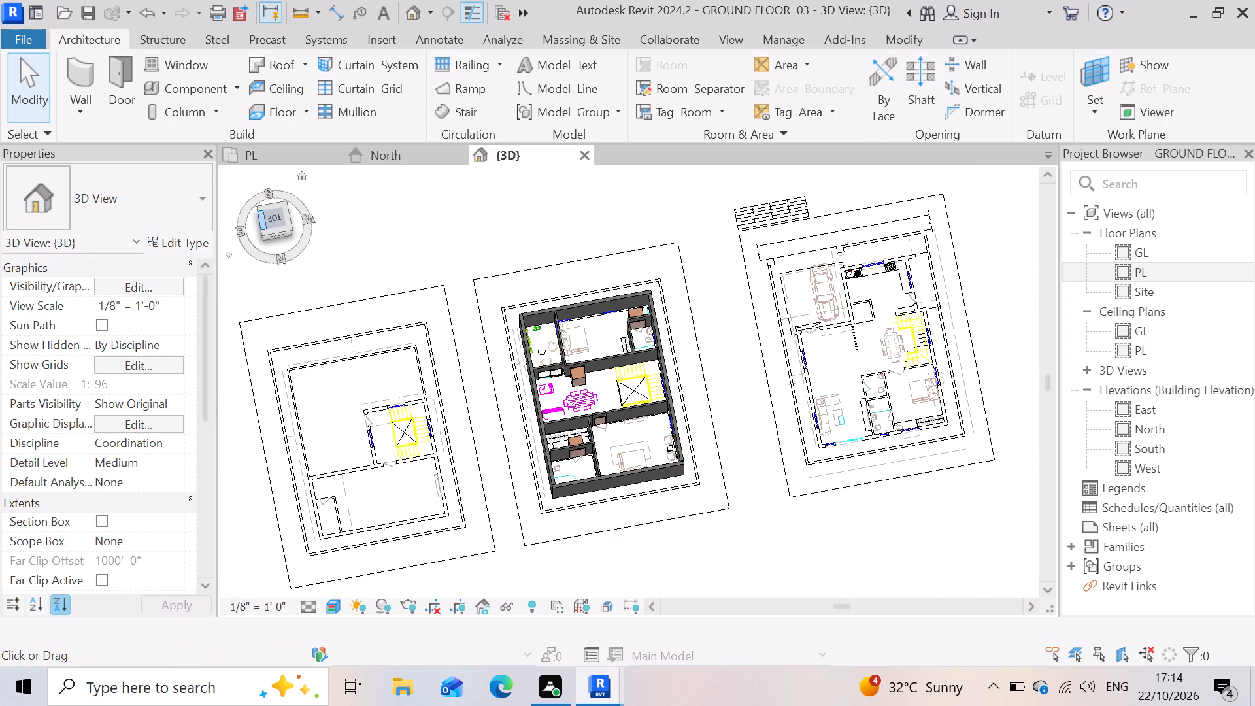
Return the 3D view to its home orientation and examine the single-flush doors and partition walls throughout the building.
{"action": "left_click", "coordinate": [304, 180]}
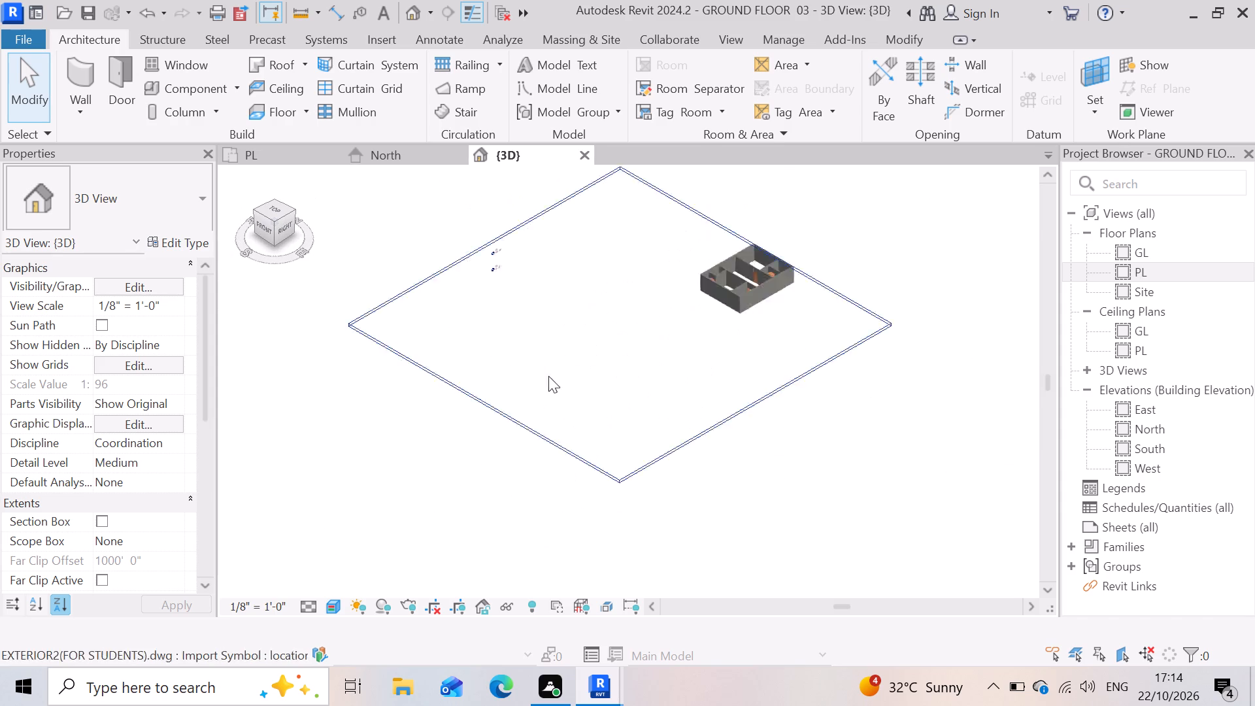
{"action": "scroll", "coordinate": [828, 334], "scroll_direction": "up", "scroll_amount": 2}
{"action": "scroll", "coordinate": [773, 357], "scroll_direction": "up", "scroll_amount": 13}
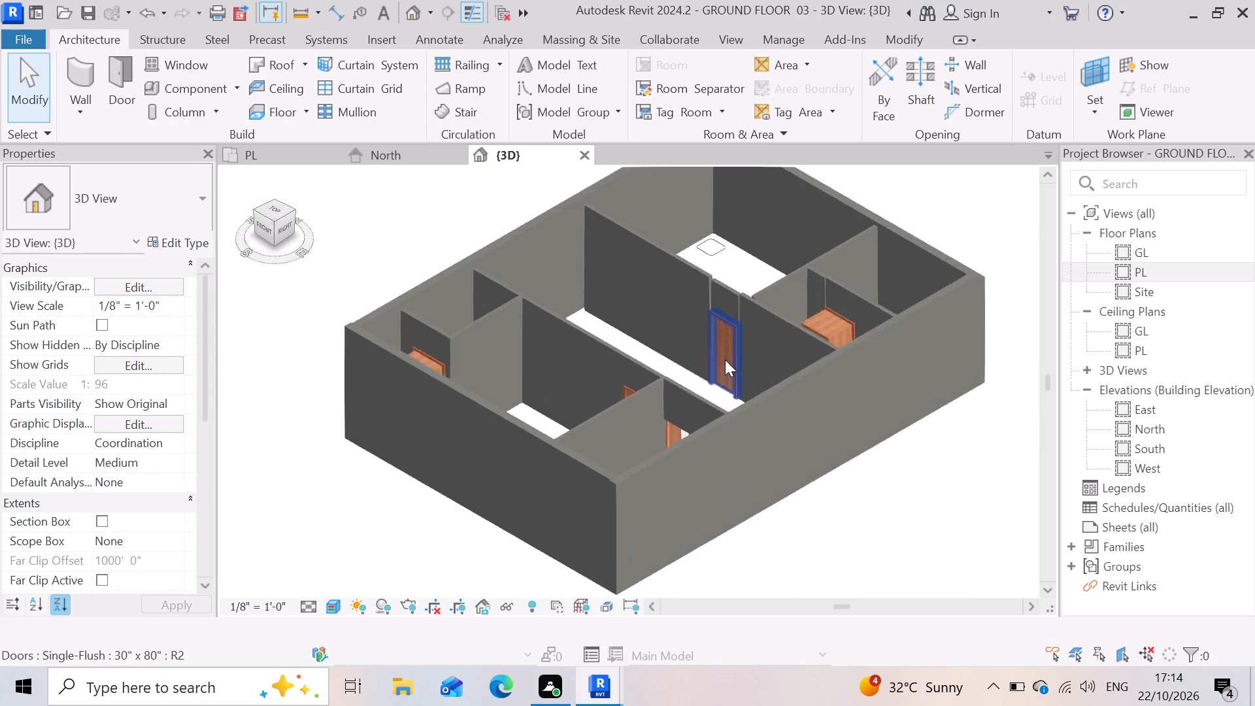
{"action": "scroll", "coordinate": [725, 360], "scroll_direction": "up", "scroll_amount": 4}
{"action": "scroll", "coordinate": [801, 312], "scroll_direction": "down", "scroll_amount": 5}
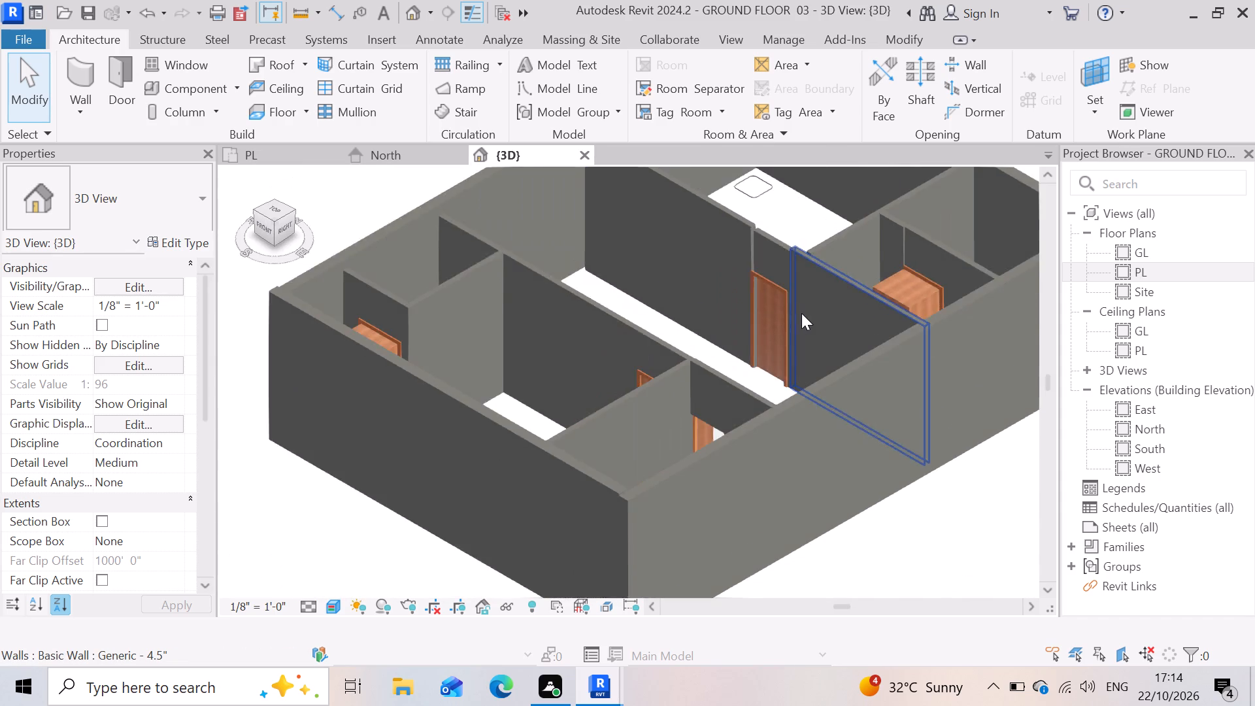
{"action": "scroll", "coordinate": [801, 313], "scroll_direction": "down", "scroll_amount": 2}
{"action": "scroll", "coordinate": [693, 241], "scroll_direction": "down", "scroll_amount": 3}
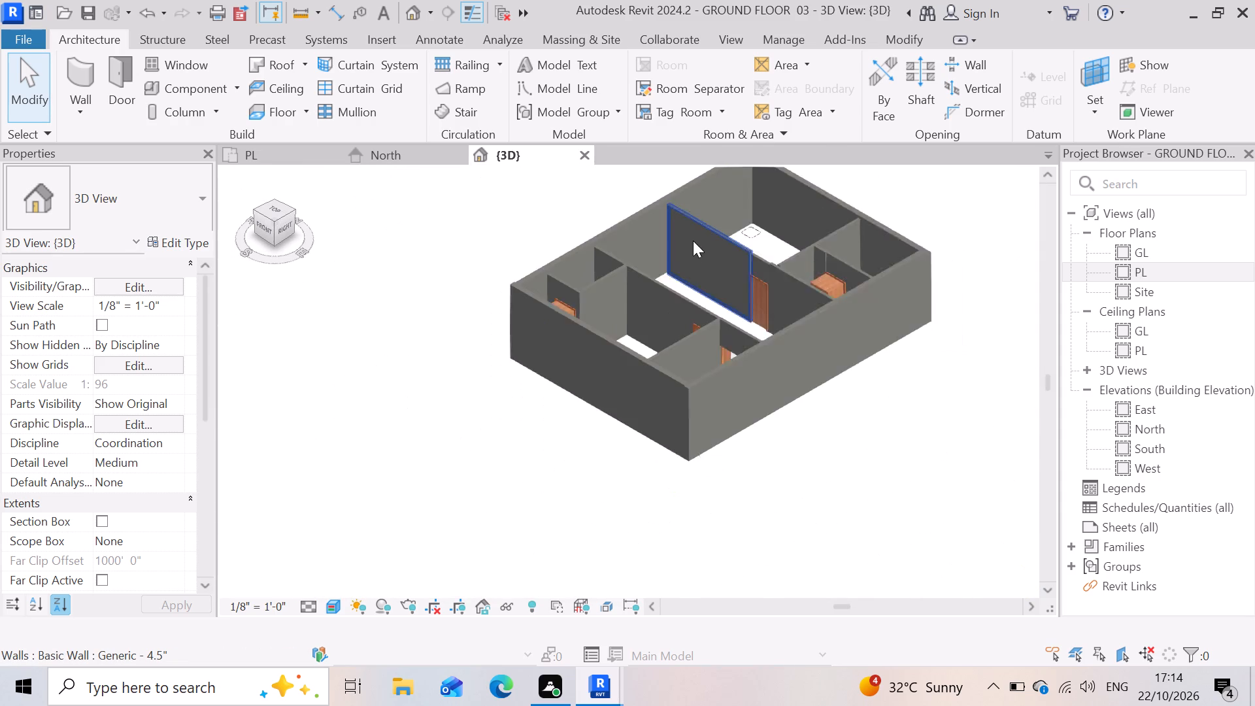
{"action": "scroll", "coordinate": [693, 241], "scroll_direction": "down", "scroll_amount": 3}
{"action": "scroll", "coordinate": [741, 271], "scroll_direction": "down", "scroll_amount": 3}
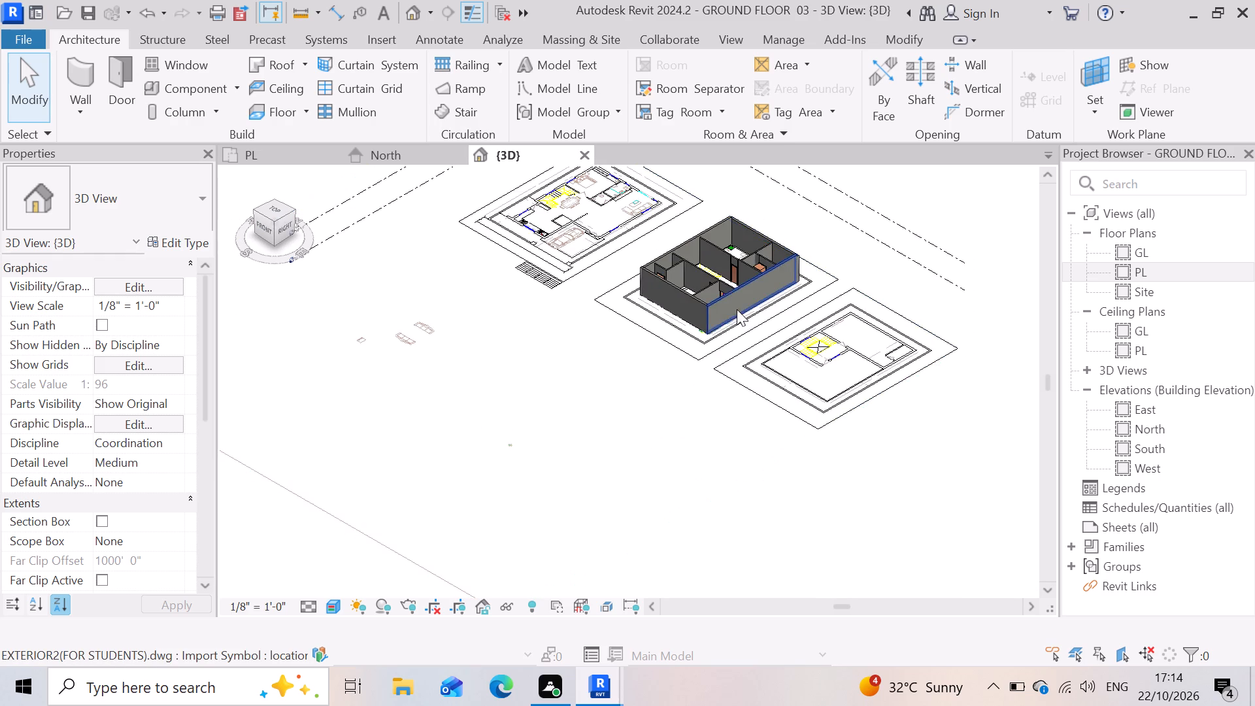
{"action": "scroll", "coordinate": [731, 304], "scroll_direction": "up", "scroll_amount": 3}
{"action": "scroll", "coordinate": [550, 274], "scroll_direction": "down", "scroll_amount": 2}
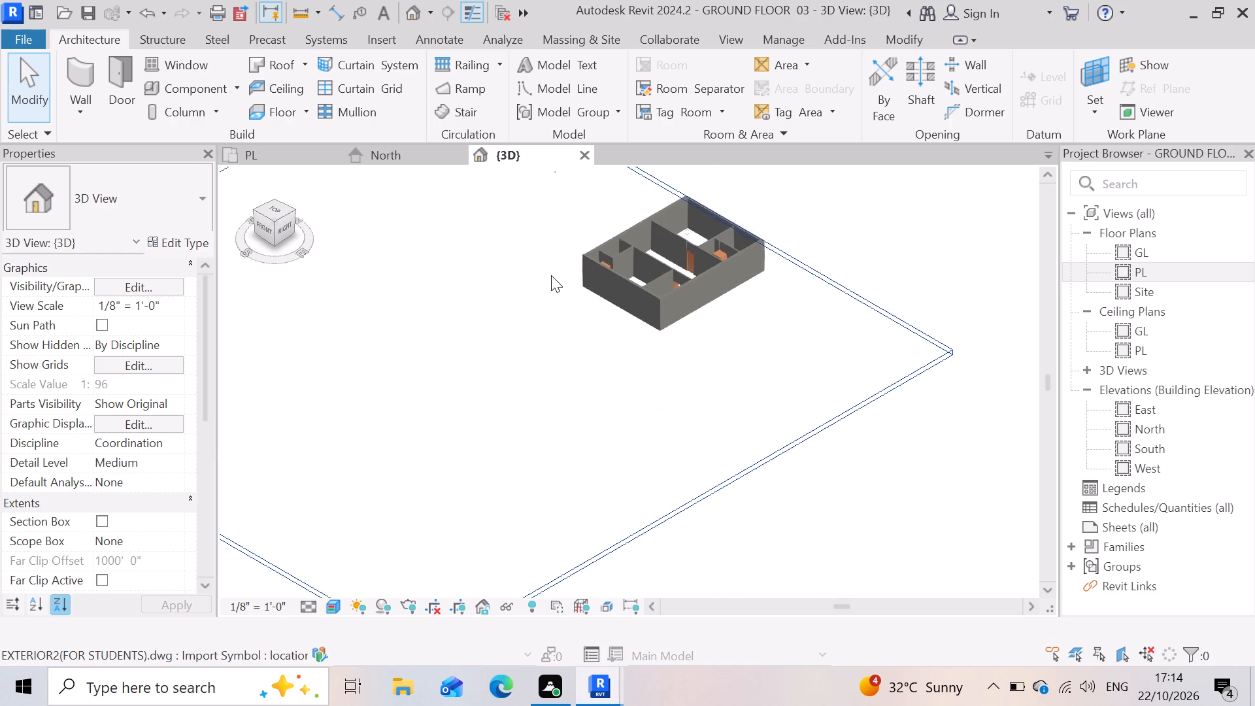
{"action": "scroll", "coordinate": [739, 196], "scroll_direction": "up", "scroll_amount": 5}
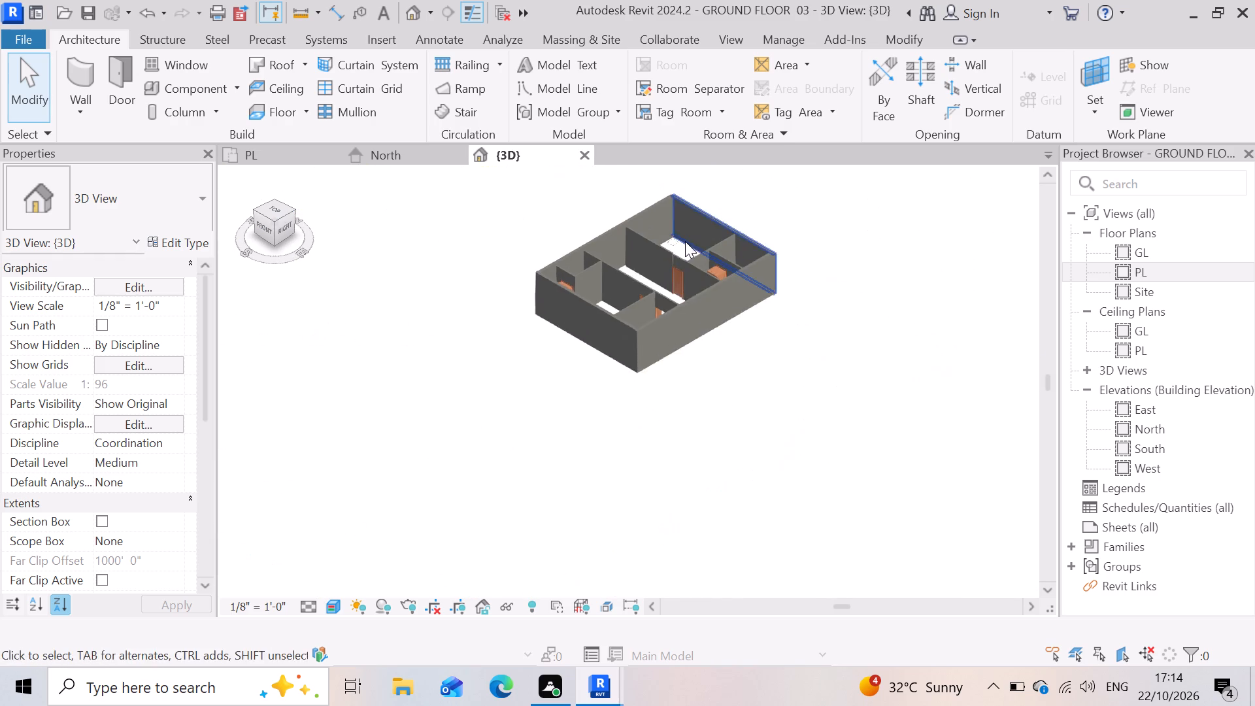
{"action": "scroll", "coordinate": [685, 241], "scroll_direction": "up", "scroll_amount": 6}
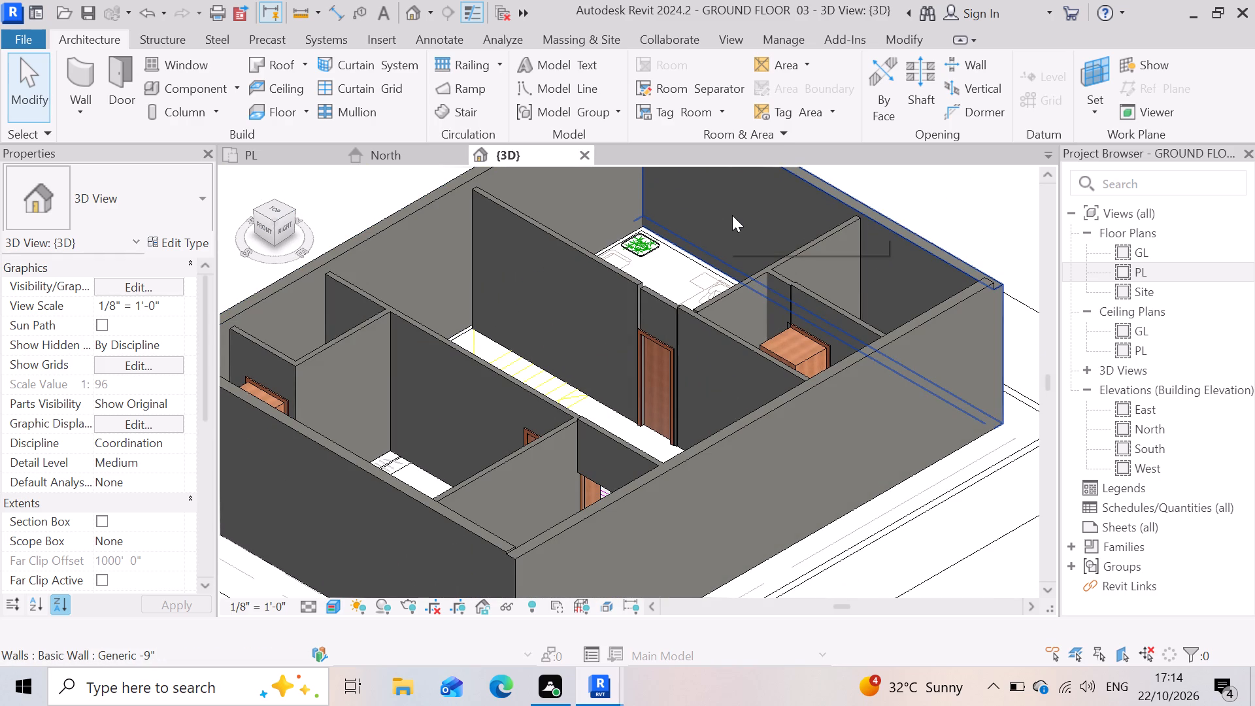
{"action": "scroll", "coordinate": [752, 215], "scroll_direction": "down", "scroll_amount": 7}
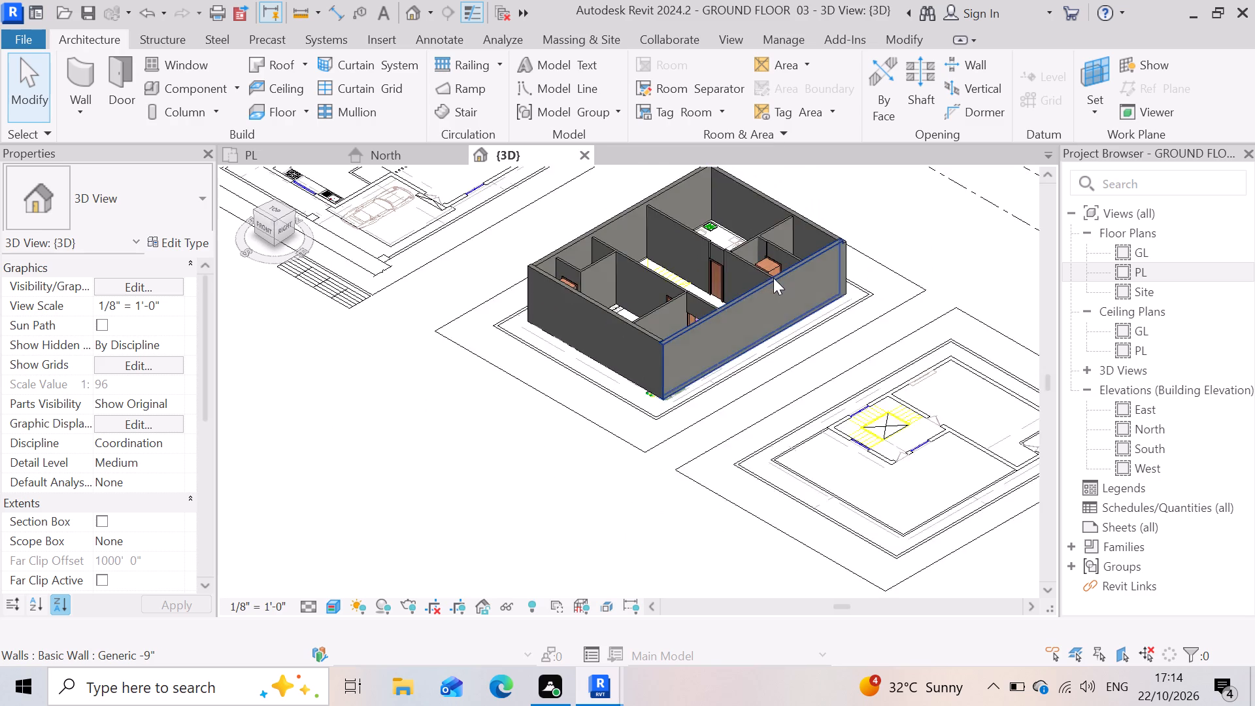
{"action": "scroll", "coordinate": [773, 278], "scroll_direction": "down", "scroll_amount": 3}
{"action": "scroll", "coordinate": [769, 243], "scroll_direction": "up", "scroll_amount": 9}
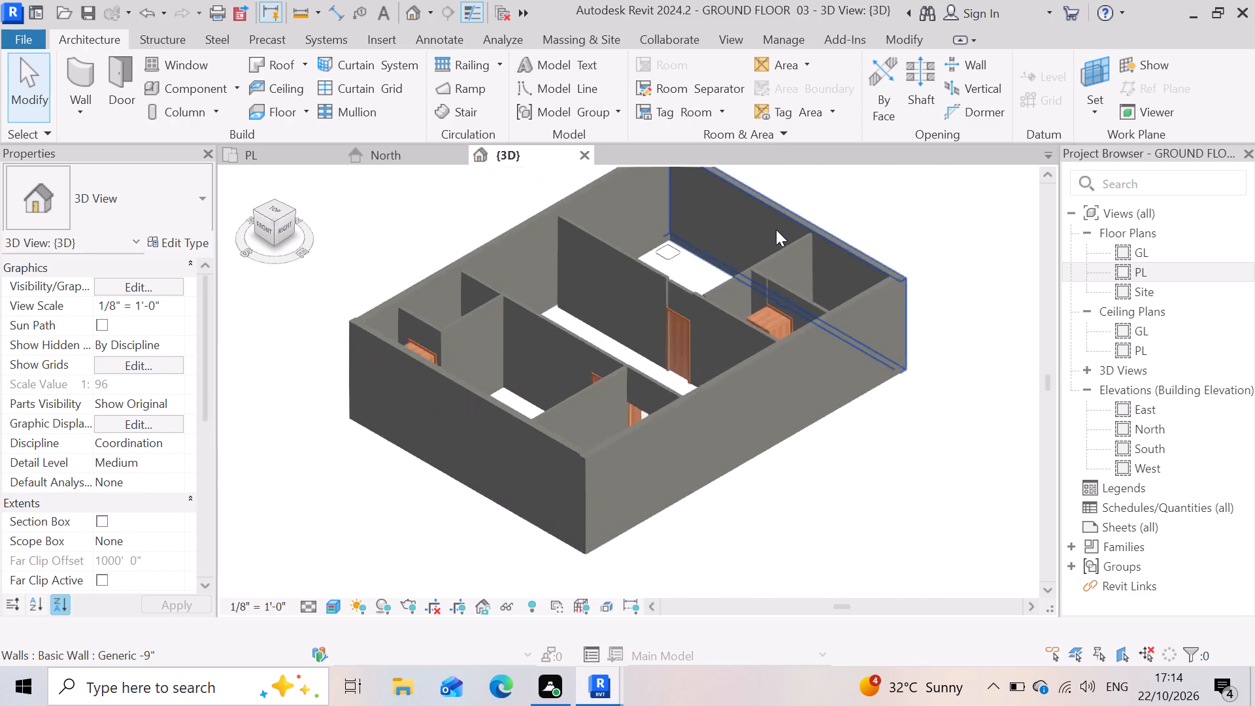
{"action": "scroll", "coordinate": [581, 343], "scroll_direction": "up", "scroll_amount": 4}
{"action": "scroll", "coordinate": [556, 299], "scroll_direction": "down", "scroll_amount": 5}
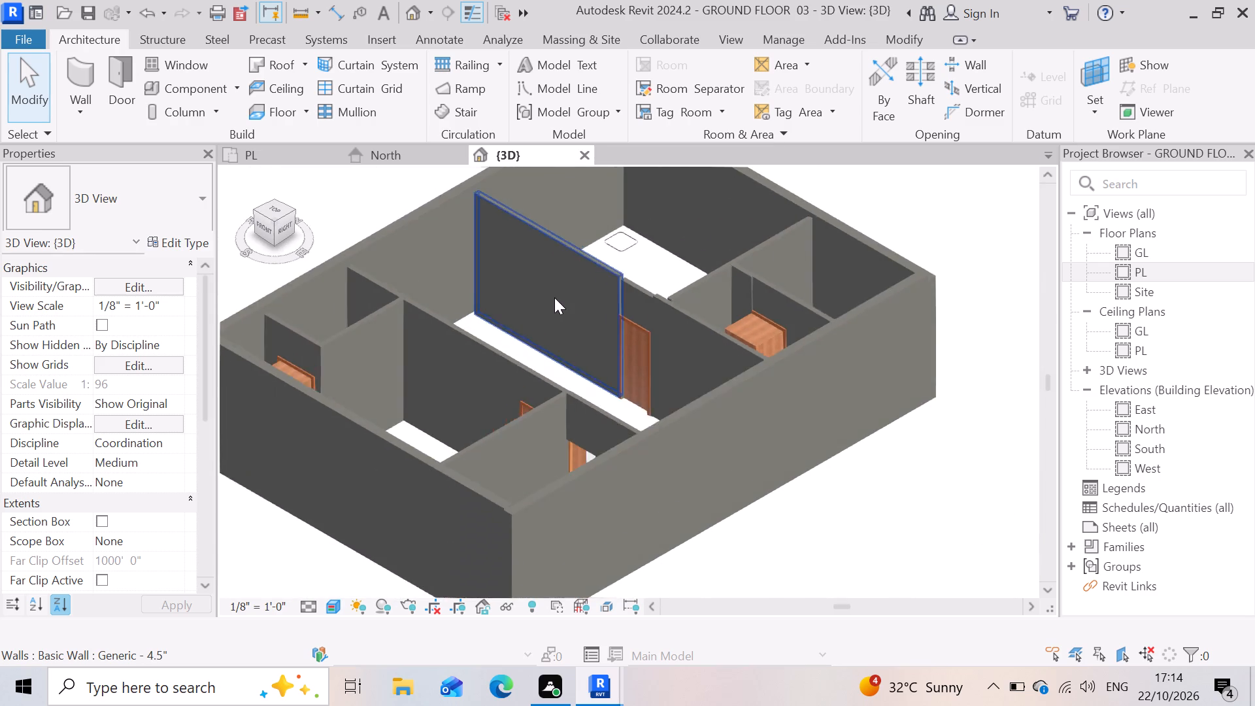
{"action": "scroll", "coordinate": [554, 297], "scroll_direction": "down", "scroll_amount": 6}
{"action": "scroll", "coordinate": [503, 346], "scroll_direction": "up", "scroll_amount": 5}
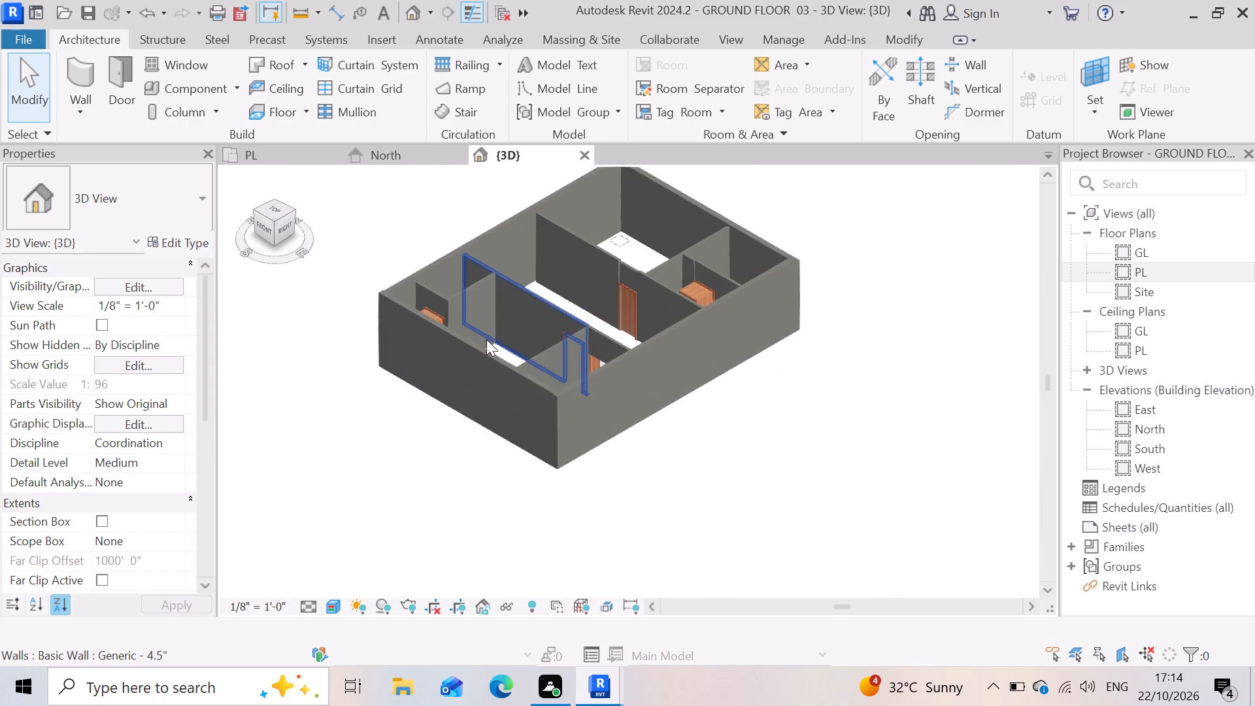
{"action": "scroll", "coordinate": [486, 339], "scroll_direction": "up", "scroll_amount": 1}
{"action": "scroll", "coordinate": [410, 316], "scroll_direction": "up", "scroll_amount": 3}
{"action": "scroll", "coordinate": [482, 296], "scroll_direction": "down", "scroll_amount": 6}
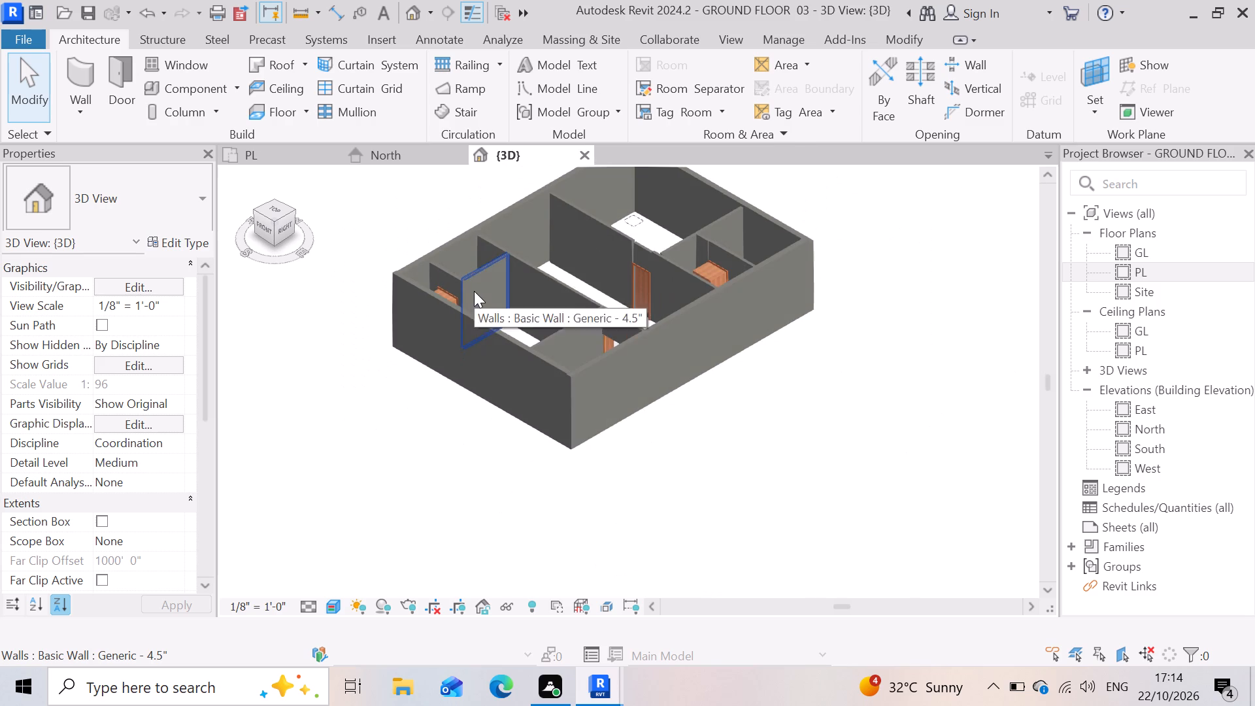
Compare the 3D building with the PL floor plan, examining the Sit Out, Master Bedroom and dining areas.
{"action": "scroll", "coordinate": [632, 349], "scroll_direction": "down", "scroll_amount": 4}
{"action": "scroll", "coordinate": [544, 292], "scroll_direction": "up", "scroll_amount": 3}
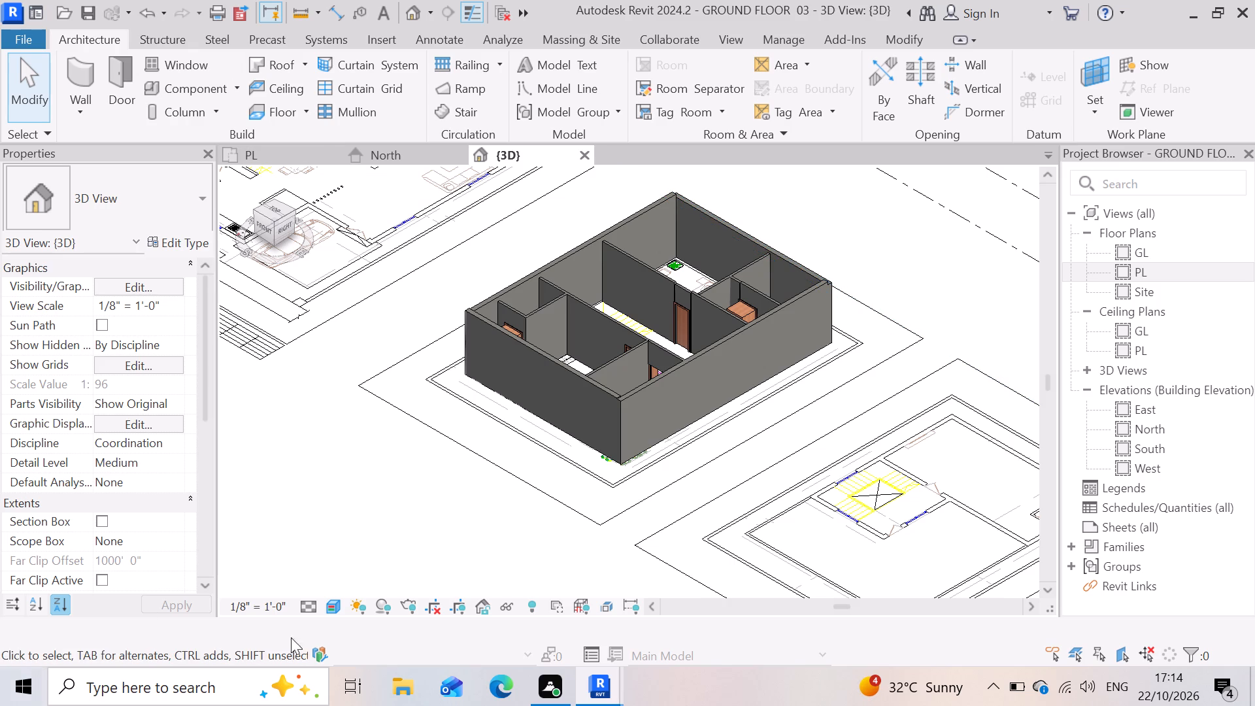
{"action": "scroll", "coordinate": [780, 356], "scroll_direction": "down", "scroll_amount": 2}
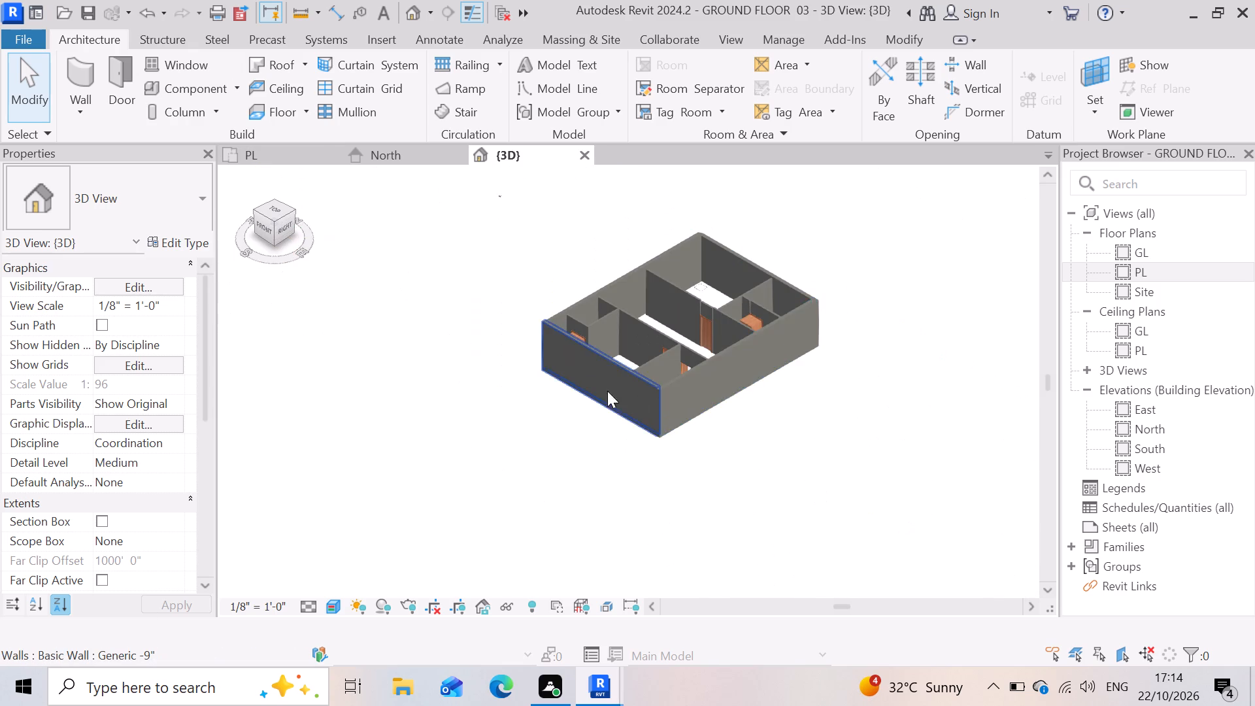
{"action": "scroll", "coordinate": [582, 332], "scroll_direction": "up", "scroll_amount": 3}
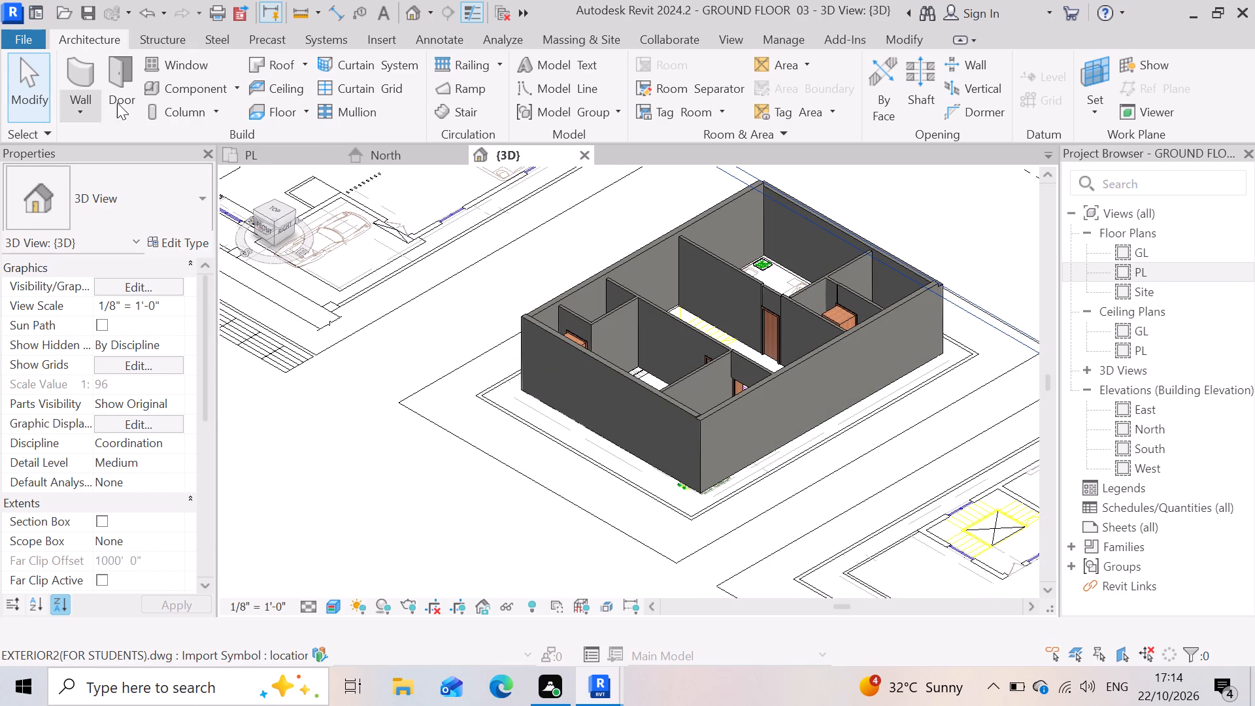
{"action": "double_click", "coordinate": [205, 69]}
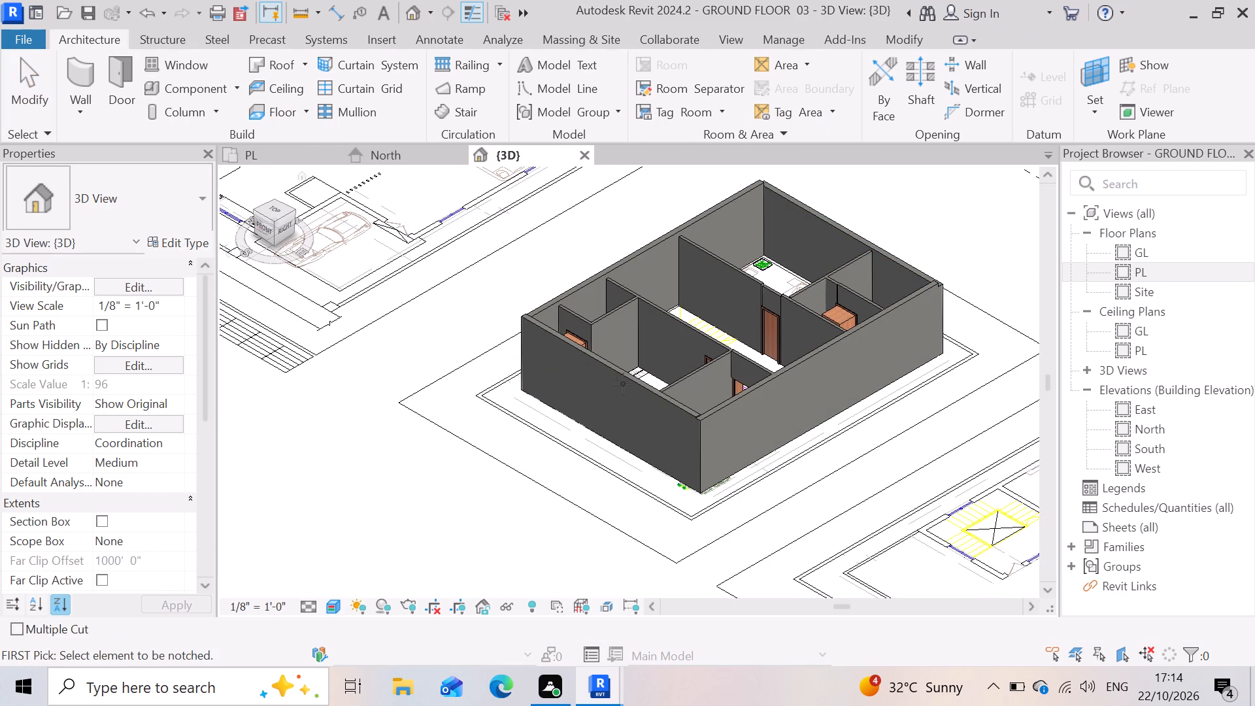
{"action": "scroll", "coordinate": [616, 370], "scroll_direction": "down", "scroll_amount": 4}
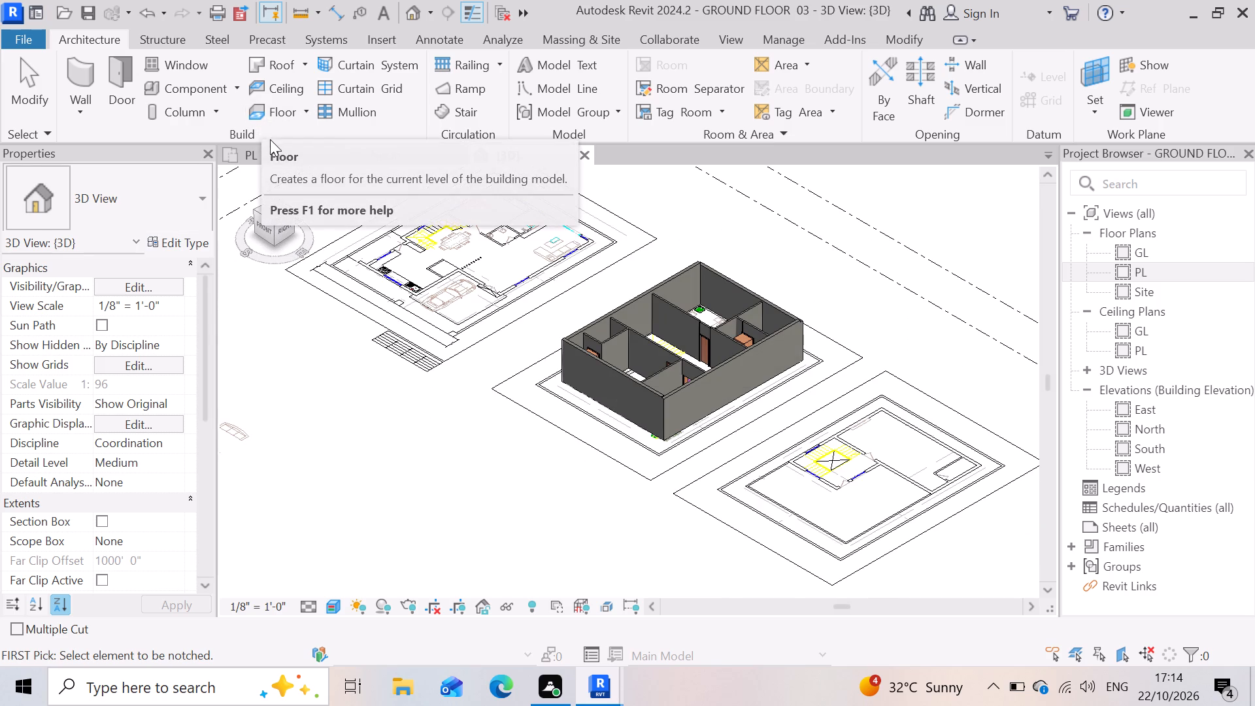
{"action": "left_click", "coordinate": [264, 151]}
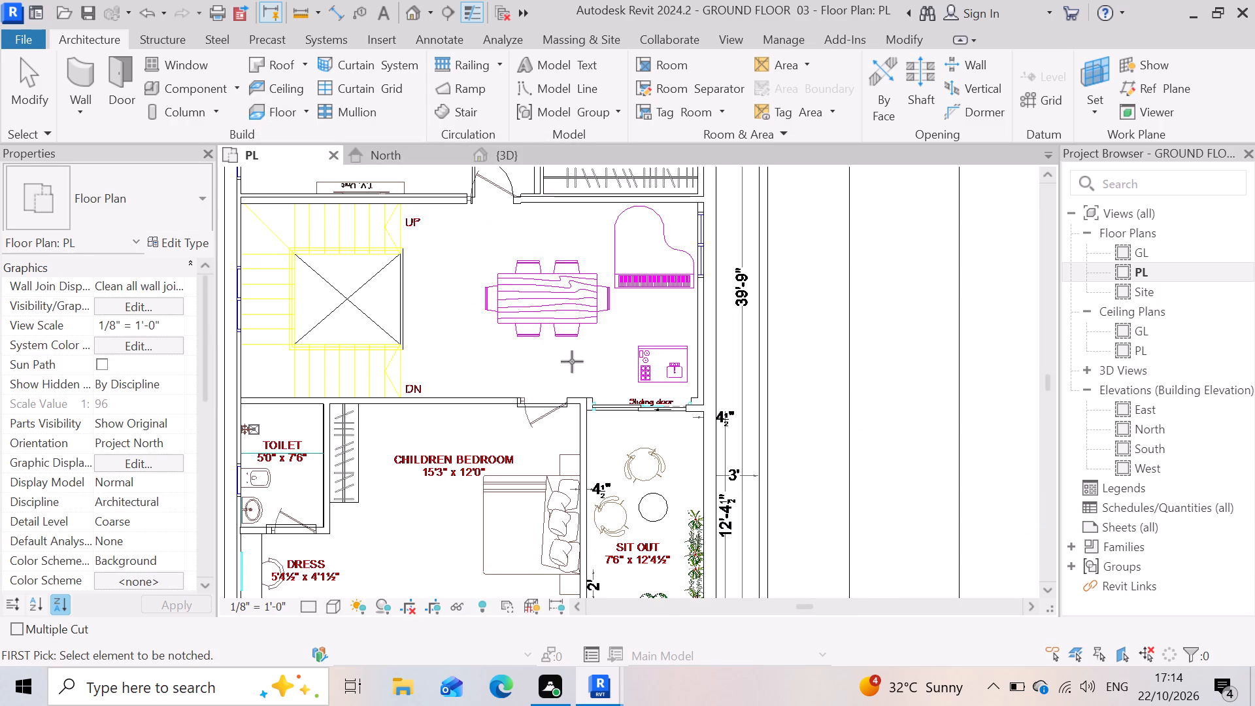
{"action": "scroll", "coordinate": [695, 381], "scroll_direction": "down", "scroll_amount": 13}
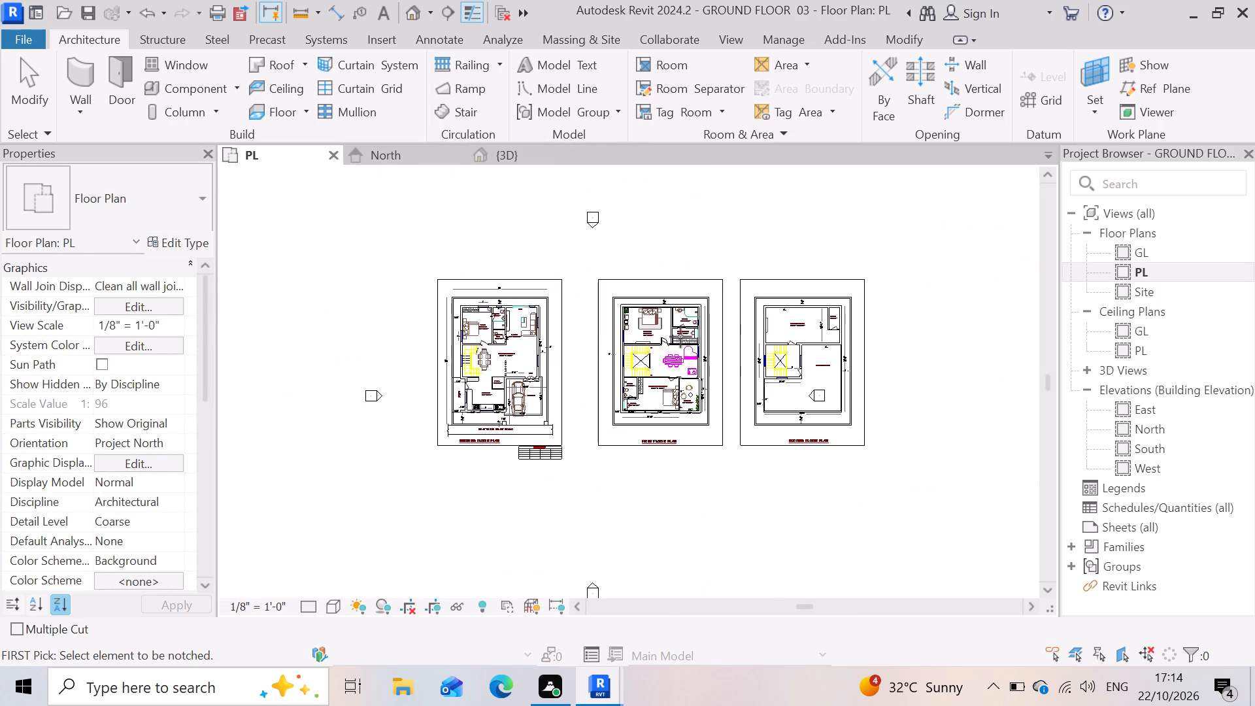
{"action": "scroll", "coordinate": [680, 337], "scroll_direction": "up", "scroll_amount": 10}
{"action": "scroll", "coordinate": [563, 310], "scroll_direction": "up", "scroll_amount": 7}
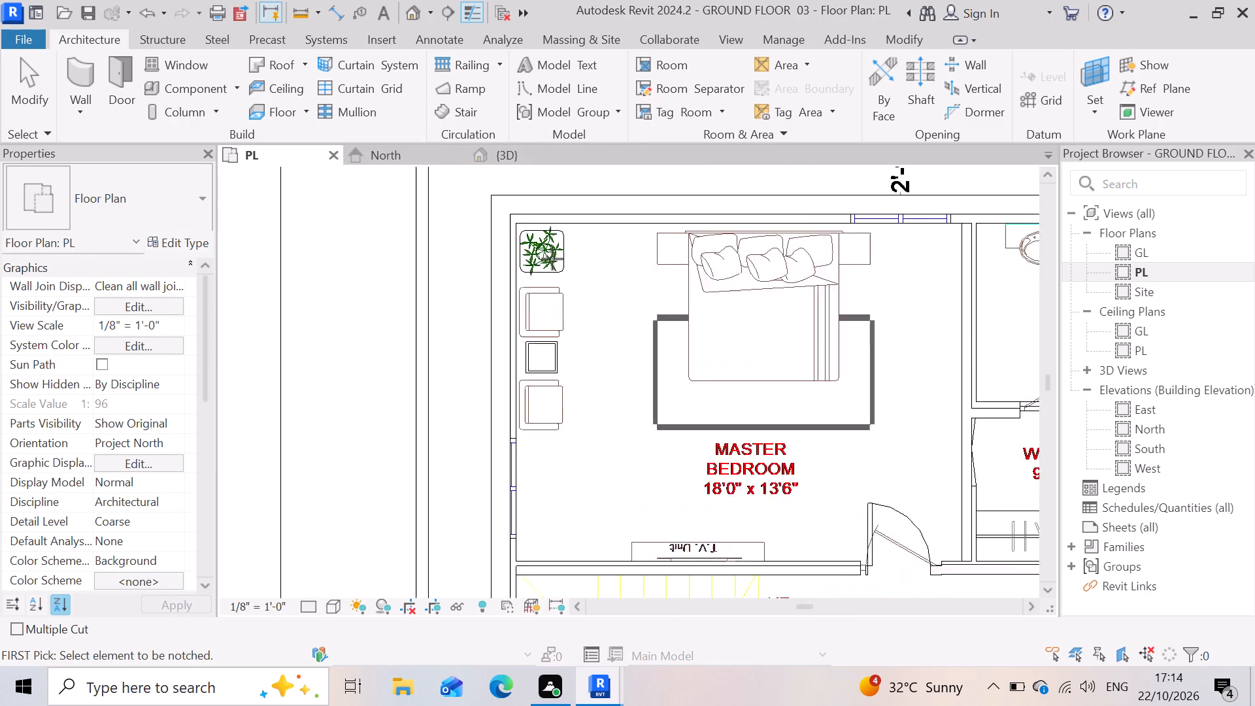
{"action": "scroll", "coordinate": [521, 308], "scroll_direction": "down", "scroll_amount": 7}
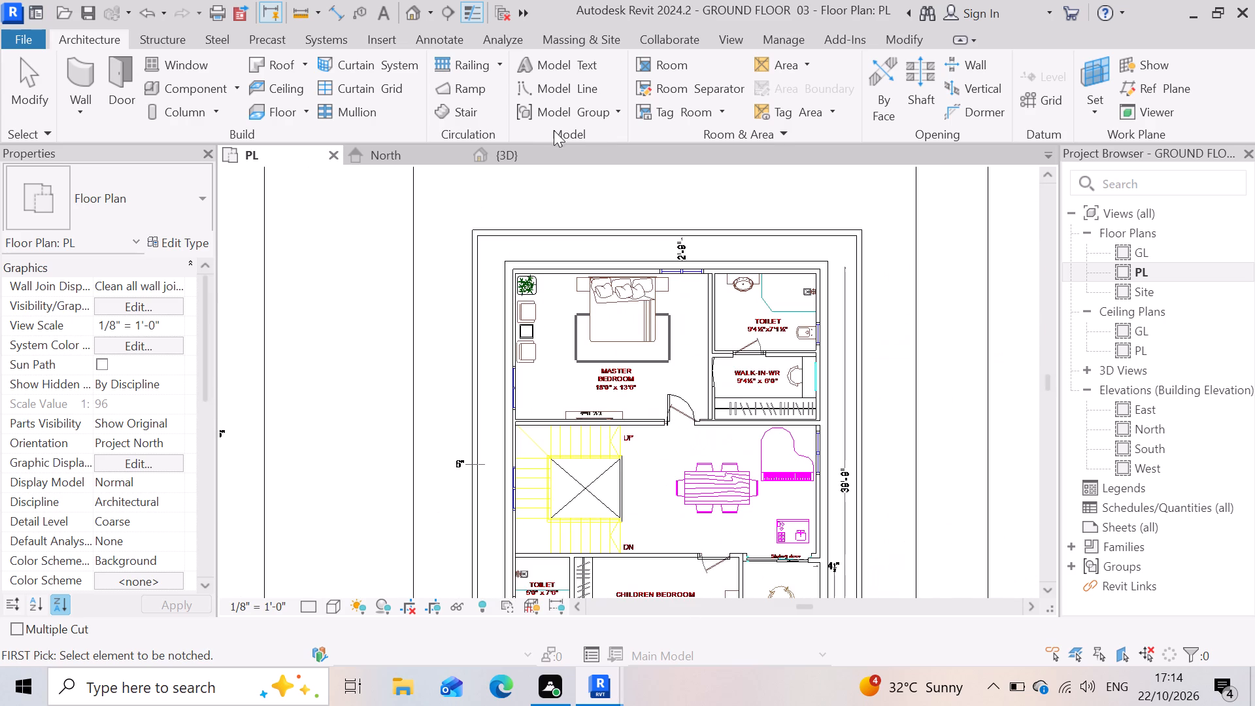
Return to the 3D view, inspect the partition walls and doors around the Sit Out corner, and leave the active command.
{"action": "left_click", "coordinate": [541, 157]}
{"action": "scroll", "coordinate": [578, 316], "scroll_direction": "down", "scroll_amount": 3}
{"action": "scroll", "coordinate": [665, 370], "scroll_direction": "up", "scroll_amount": 12}
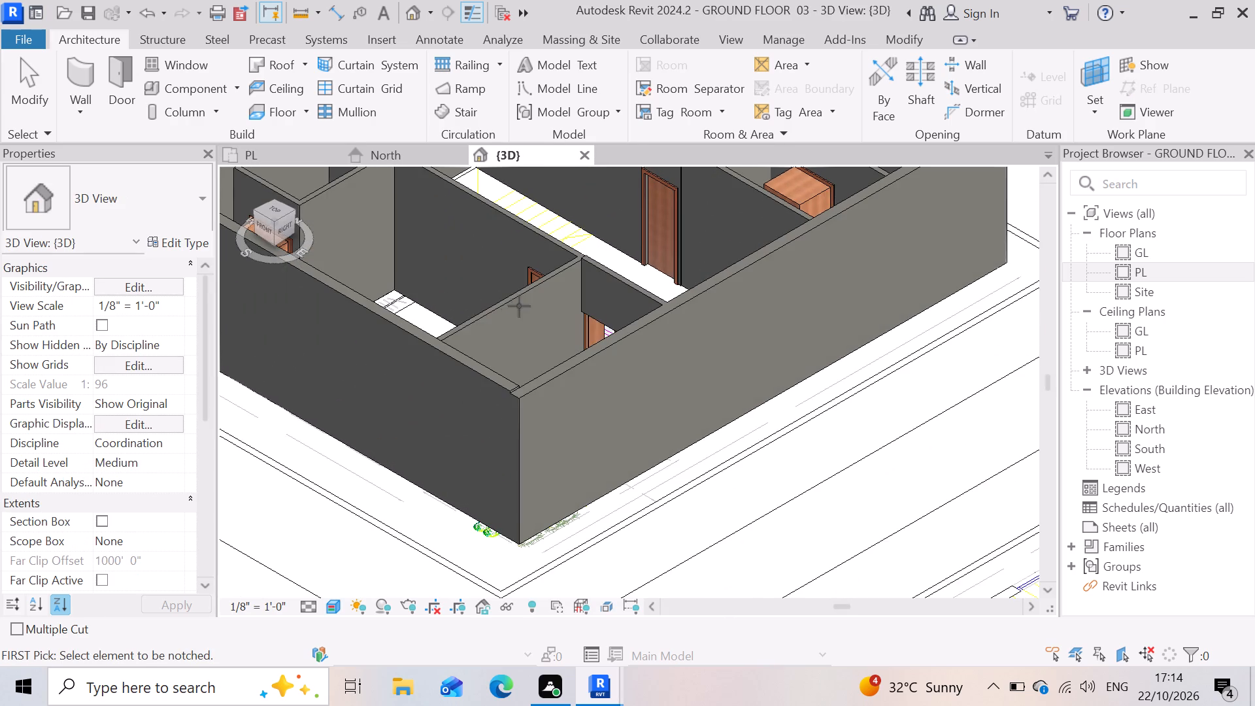
{"action": "scroll", "coordinate": [548, 301], "scroll_direction": "up", "scroll_amount": 4}
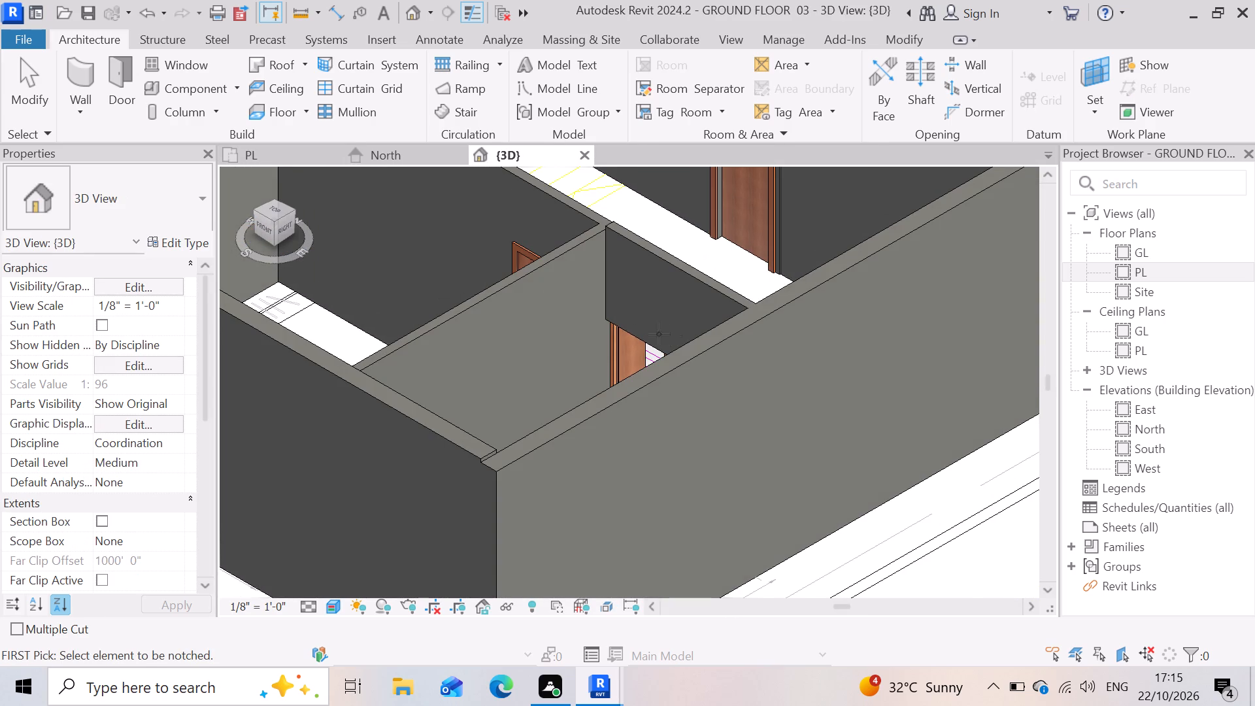
{"action": "scroll", "coordinate": [684, 341], "scroll_direction": "up", "scroll_amount": 3}
{"action": "scroll", "coordinate": [580, 332], "scroll_direction": "up", "scroll_amount": 7}
{"action": "scroll", "coordinate": [739, 306], "scroll_direction": "down", "scroll_amount": 8}
{"action": "scroll", "coordinate": [597, 289], "scroll_direction": "down", "scroll_amount": 4}
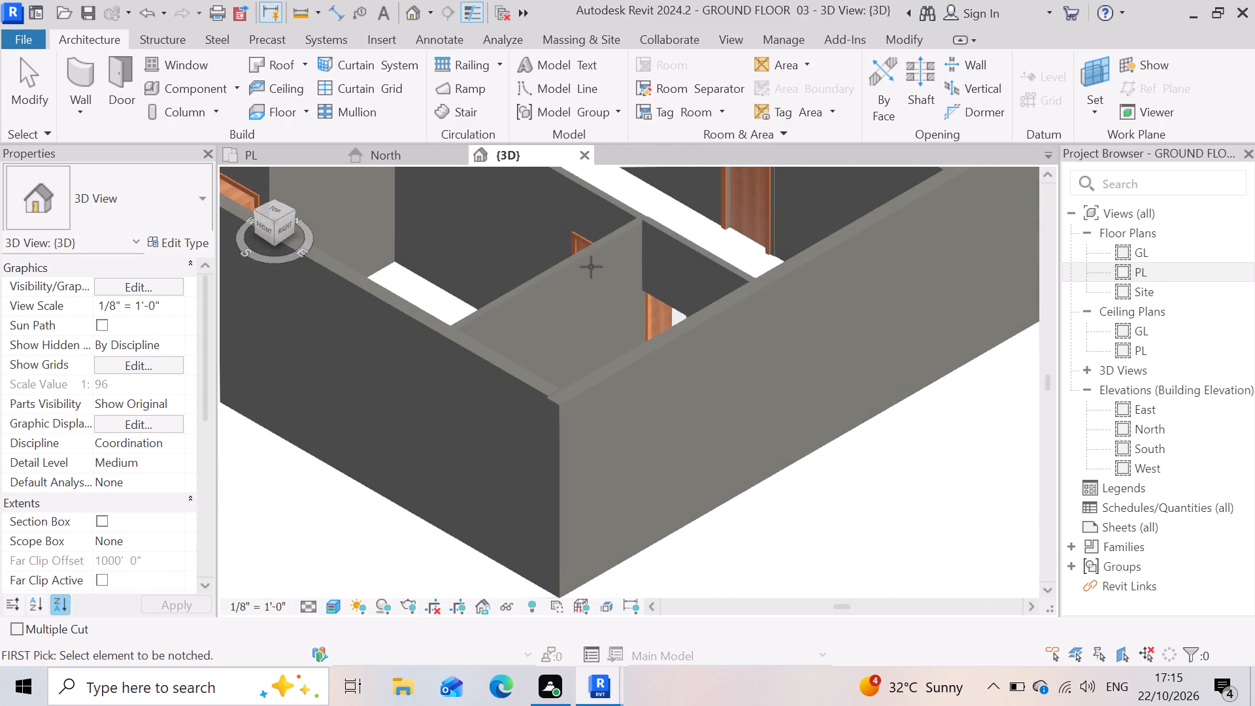
{"action": "key", "text": "Escape"}
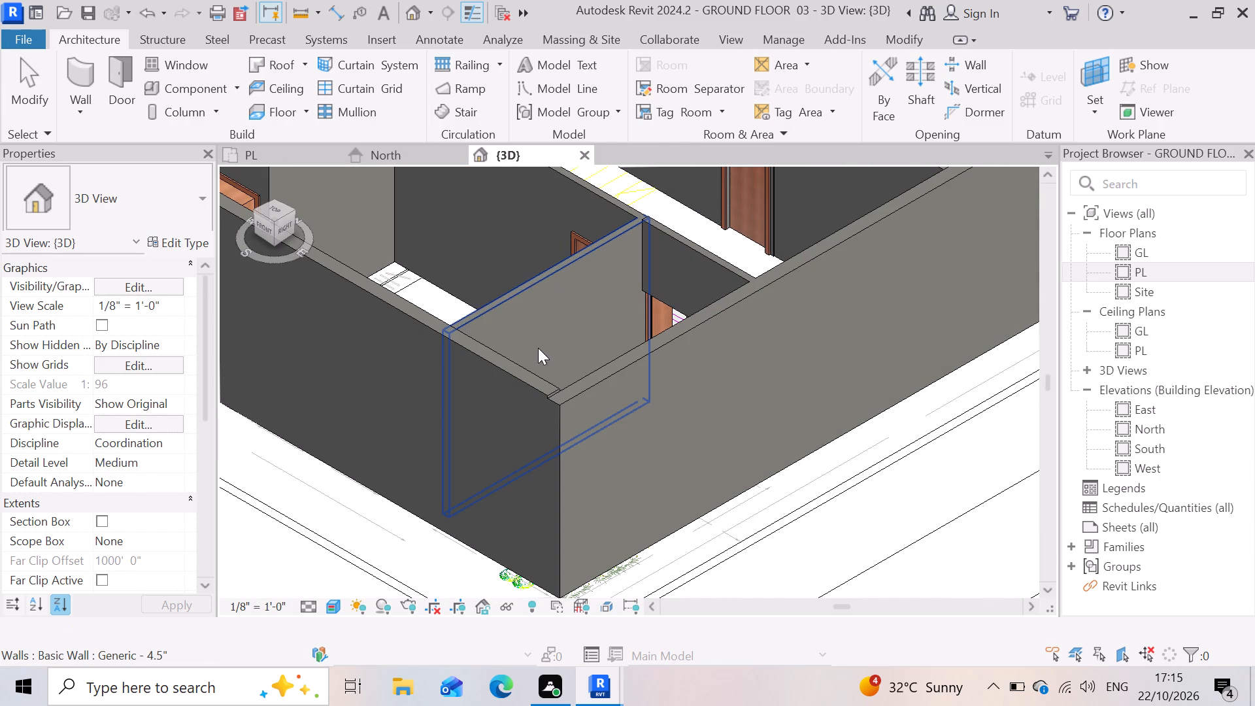
Select the Generic - 4.5" wall between the Sit Out and Children Bedroom and examine it and the nearby doors from several sides.
{"action": "left_click", "coordinate": [531, 326]}
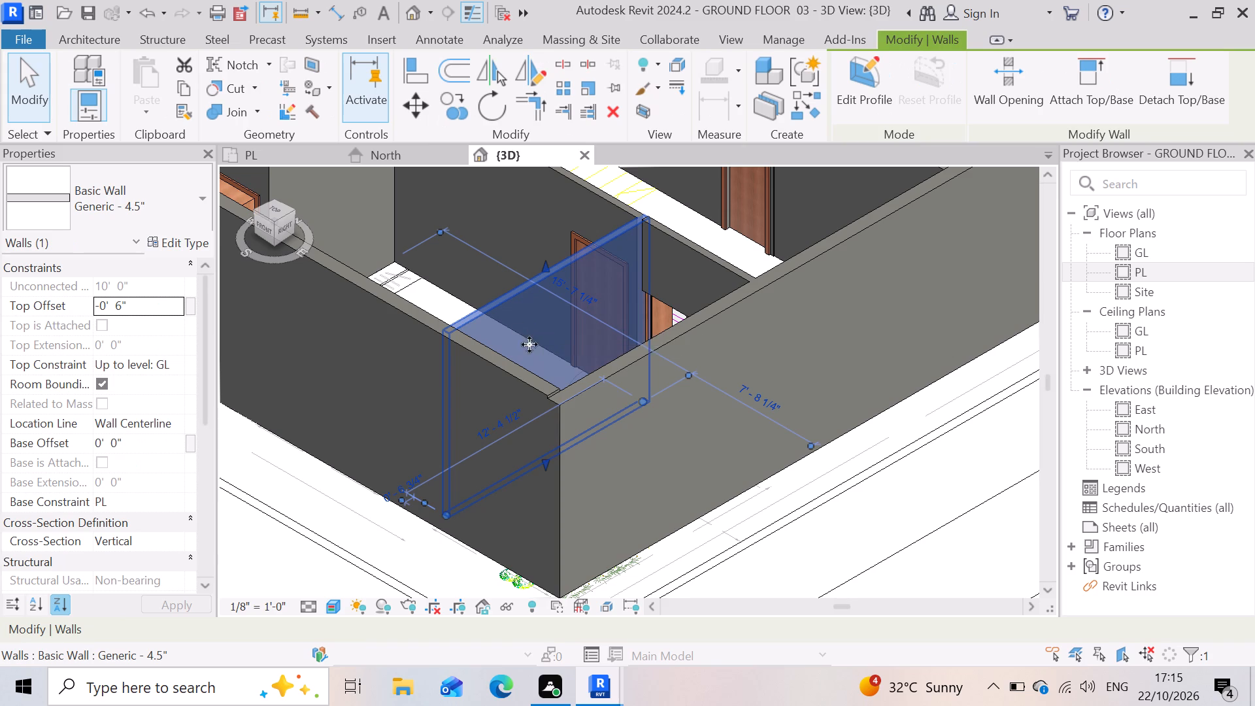
{"action": "scroll", "coordinate": [686, 378], "scroll_direction": "down", "scroll_amount": 8}
{"action": "scroll", "coordinate": [804, 270], "scroll_direction": "up", "scroll_amount": 3}
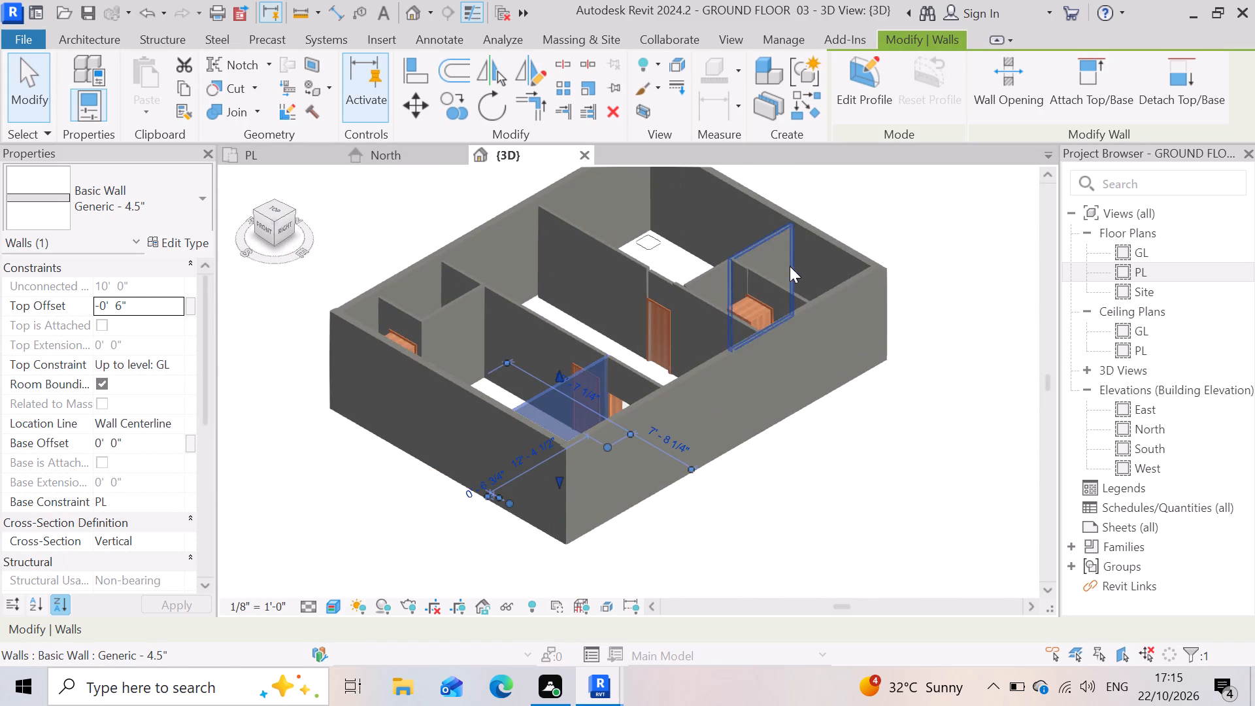
{"action": "scroll", "coordinate": [601, 236], "scroll_direction": "up", "scroll_amount": 4}
{"action": "scroll", "coordinate": [720, 341], "scroll_direction": "down", "scroll_amount": 7}
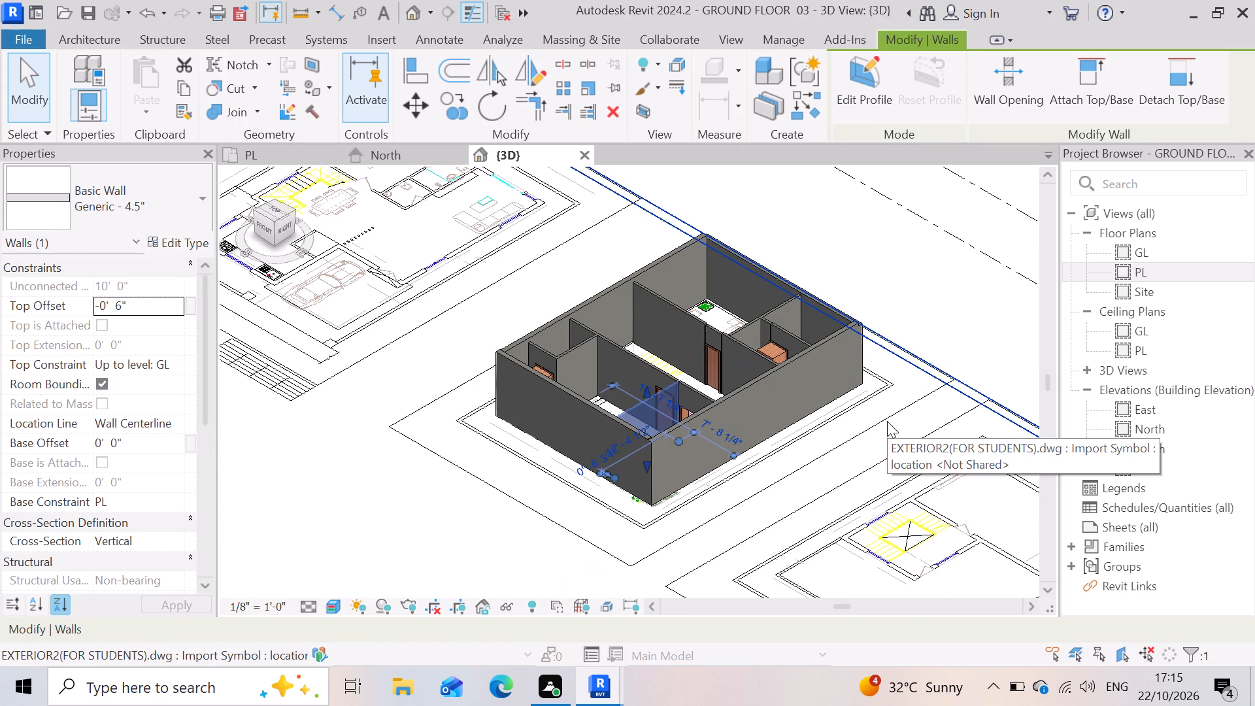
{"action": "middle_click", "coordinate": [758, 430], "text": "shift"}
{"action": "middle_click", "coordinate": [758, 431], "text": "shift"}
{"action": "middle_click", "coordinate": [758, 431], "text": "shift"}
{"action": "middle_click_drag", "start_coordinate": [757, 433], "coordinate": [521, 562], "text": "shift"}
{"action": "scroll", "coordinate": [802, 423], "scroll_direction": "up", "scroll_amount": 2}
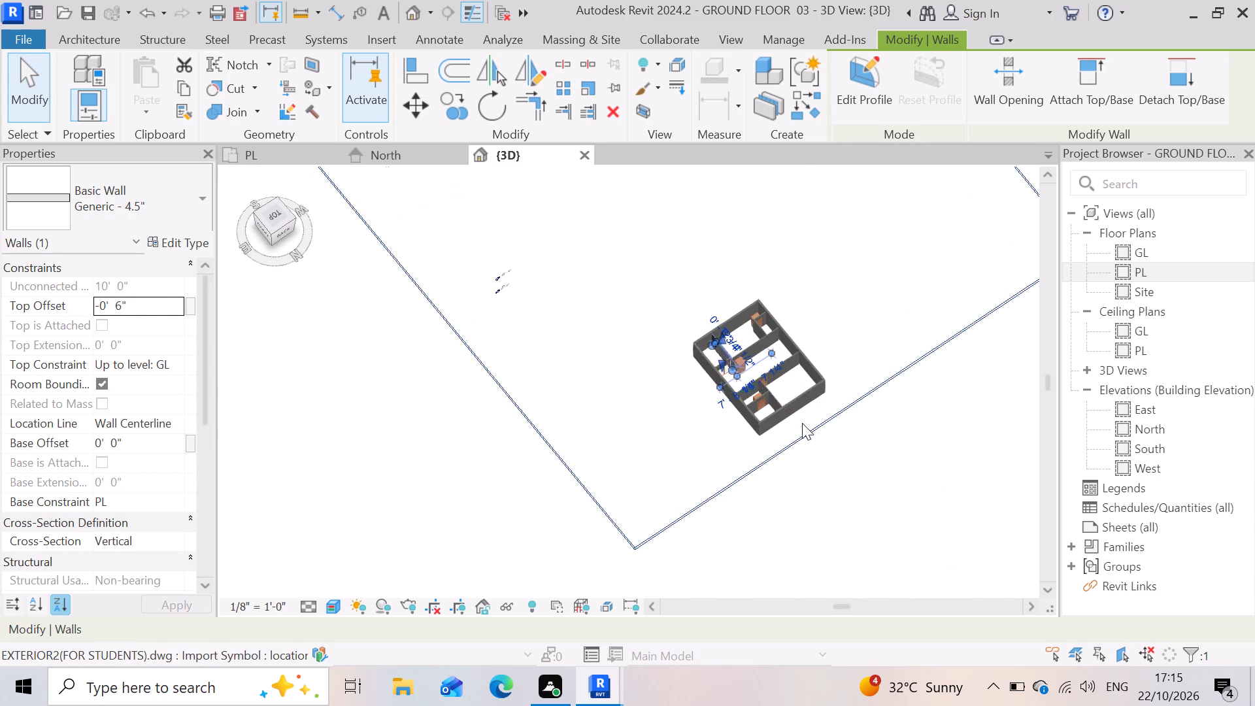
{"action": "scroll", "coordinate": [782, 412], "scroll_direction": "up", "scroll_amount": 14}
{"action": "scroll", "coordinate": [665, 412], "scroll_direction": "up", "scroll_amount": 3}
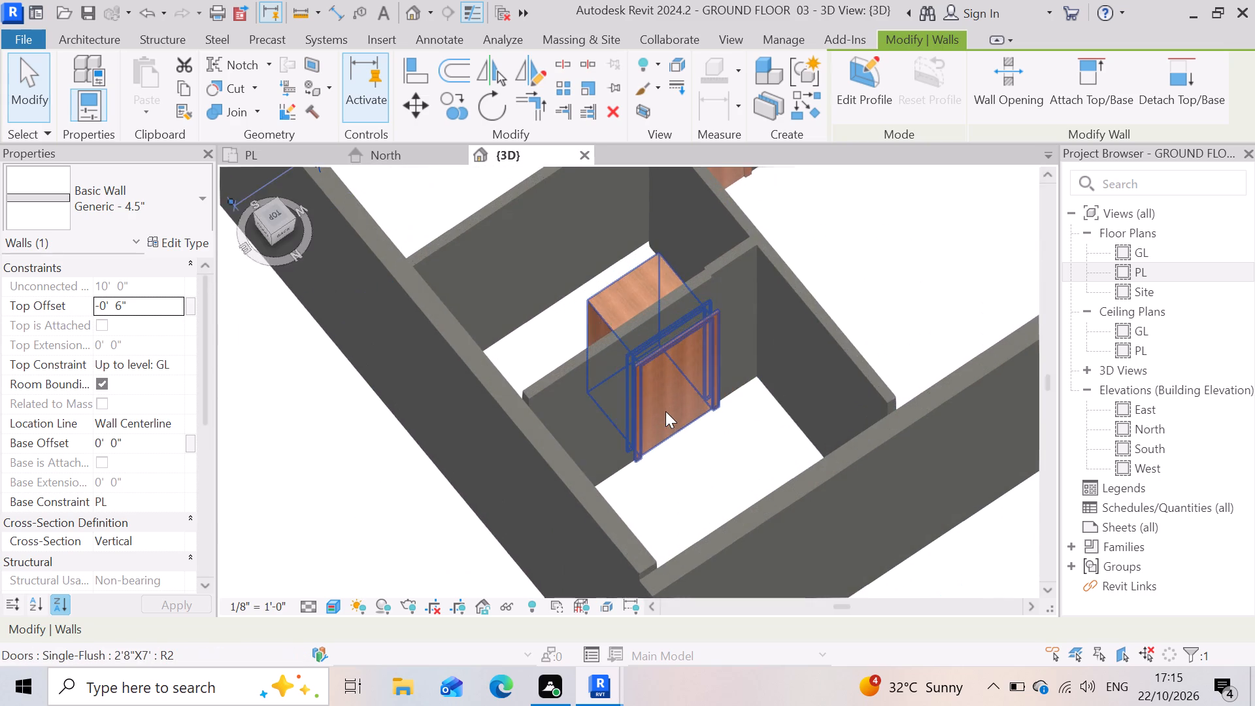
{"action": "scroll", "coordinate": [665, 411], "scroll_direction": "down", "scroll_amount": 8}
{"action": "scroll", "coordinate": [511, 259], "scroll_direction": "up", "scroll_amount": 4}
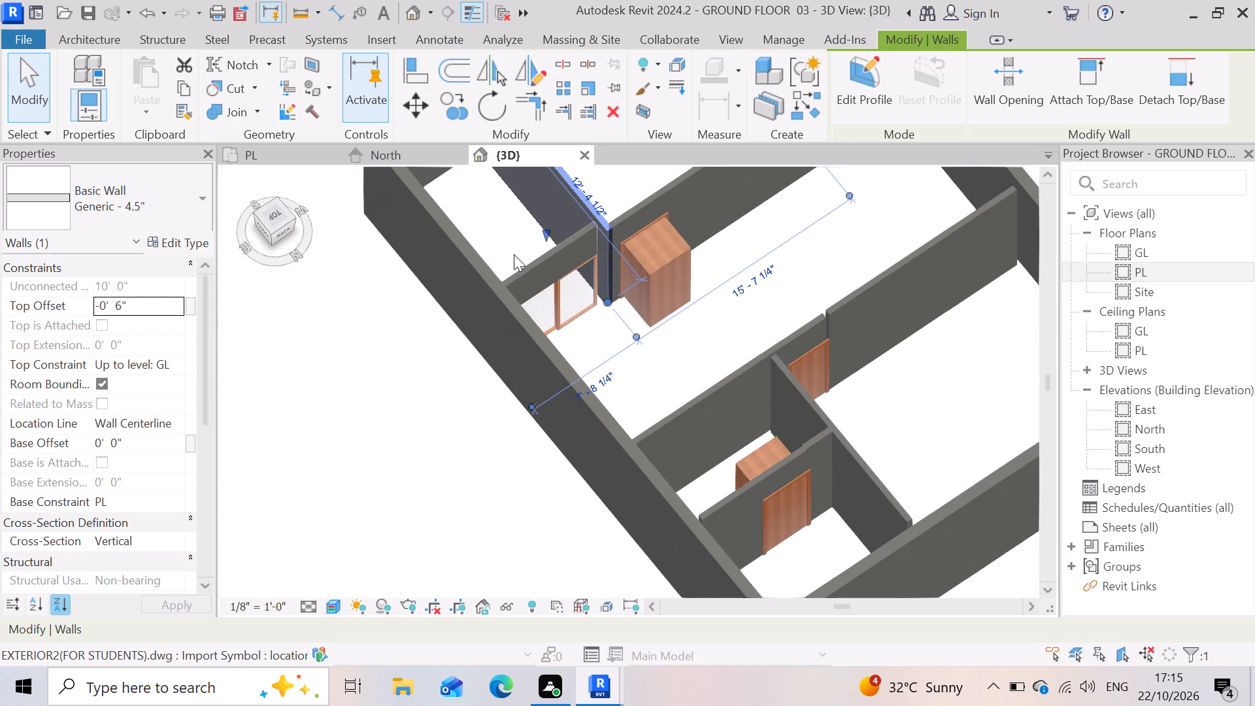
{"action": "scroll", "coordinate": [514, 254], "scroll_direction": "up", "scroll_amount": 3}
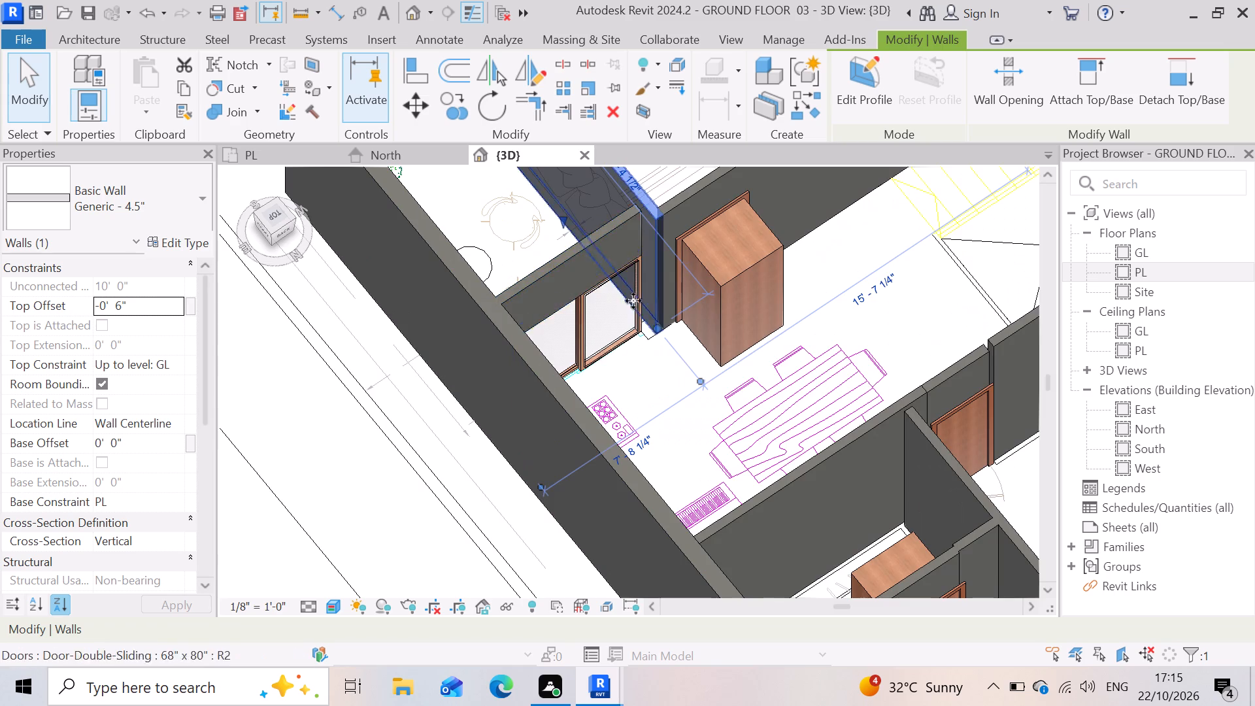
{"action": "scroll", "coordinate": [637, 301], "scroll_direction": "down", "scroll_amount": 3}
{"action": "scroll", "coordinate": [507, 256], "scroll_direction": "up", "scroll_amount": 3}
{"action": "scroll", "coordinate": [786, 388], "scroll_direction": "down", "scroll_amount": 7}
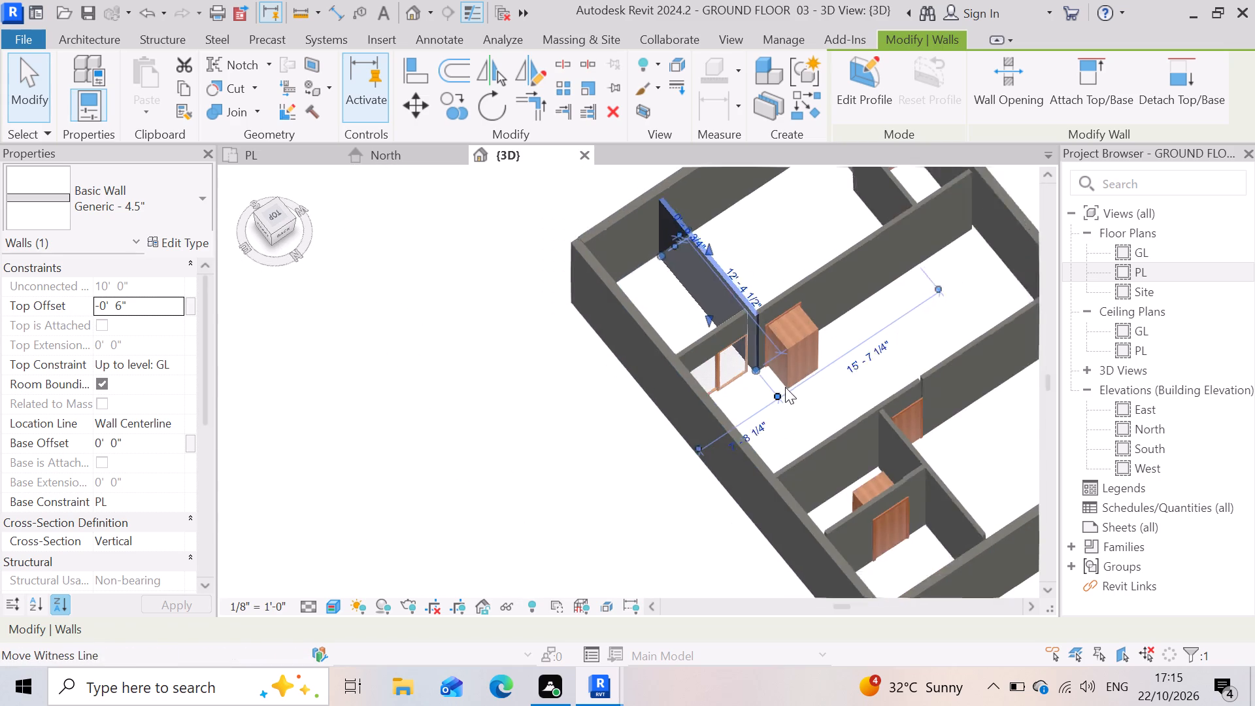
{"action": "scroll", "coordinate": [785, 387], "scroll_direction": "down", "scroll_amount": 1}
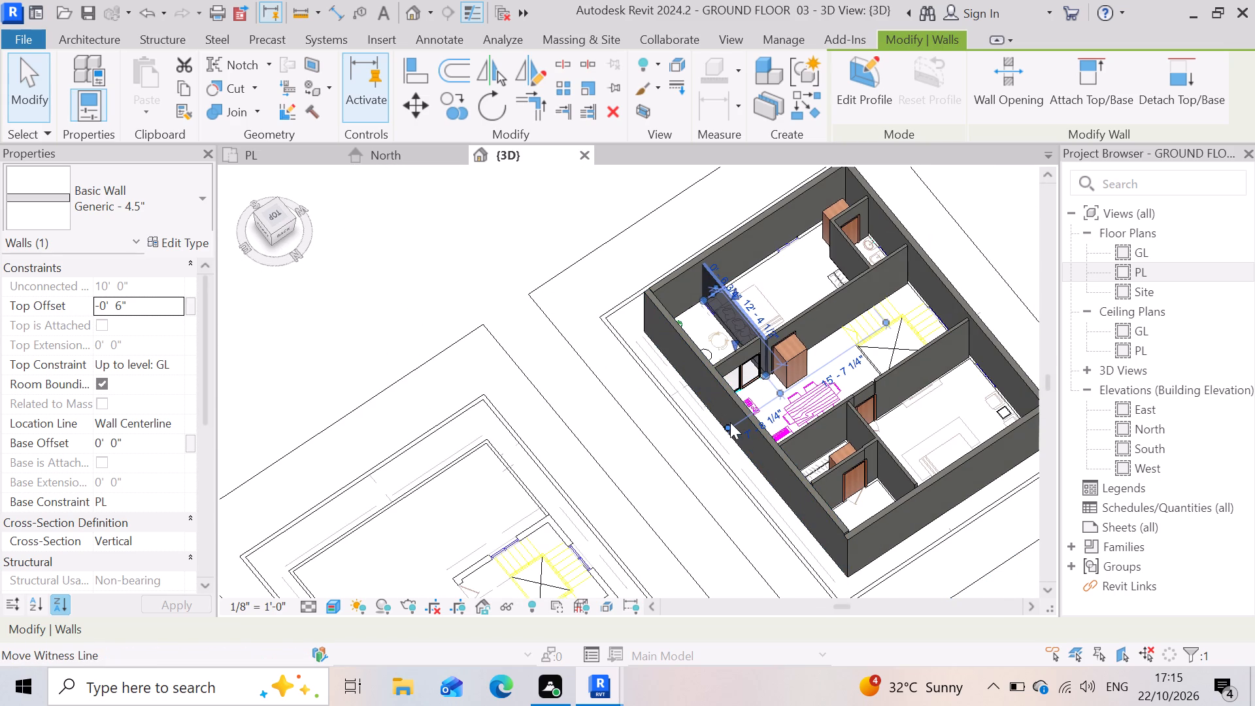
{"action": "middle_click_drag", "start_coordinate": [763, 360], "coordinate": [840, 281], "text": "shift"}
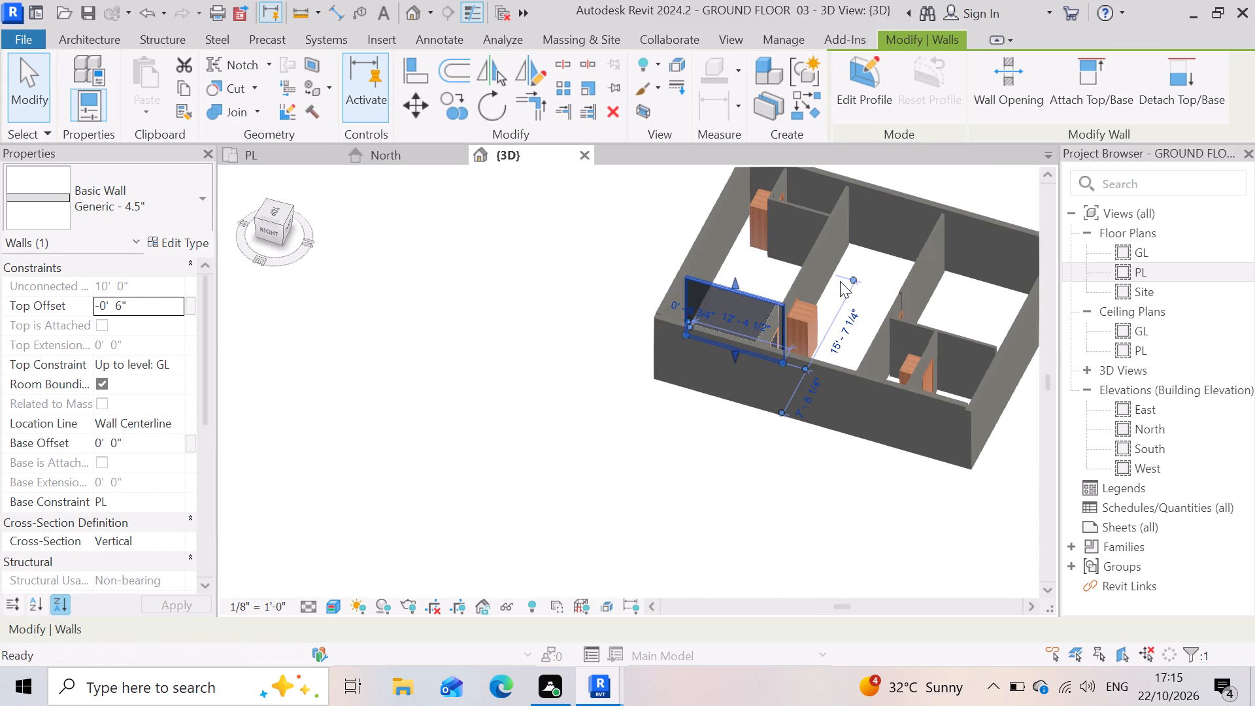
{"action": "scroll", "coordinate": [611, 326], "scroll_direction": "up", "scroll_amount": 3}
{"action": "scroll", "coordinate": [525, 358], "scroll_direction": "down", "scroll_amount": 2}
{"action": "scroll", "coordinate": [810, 286], "scroll_direction": "up", "scroll_amount": 3}
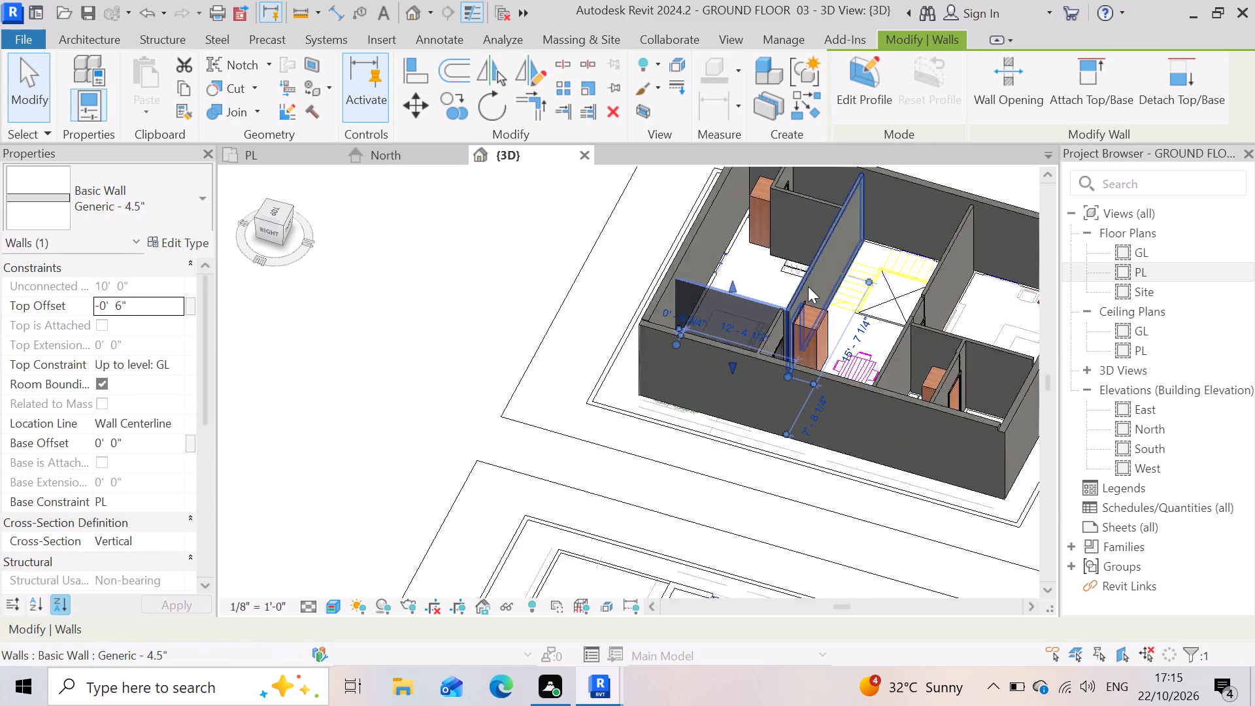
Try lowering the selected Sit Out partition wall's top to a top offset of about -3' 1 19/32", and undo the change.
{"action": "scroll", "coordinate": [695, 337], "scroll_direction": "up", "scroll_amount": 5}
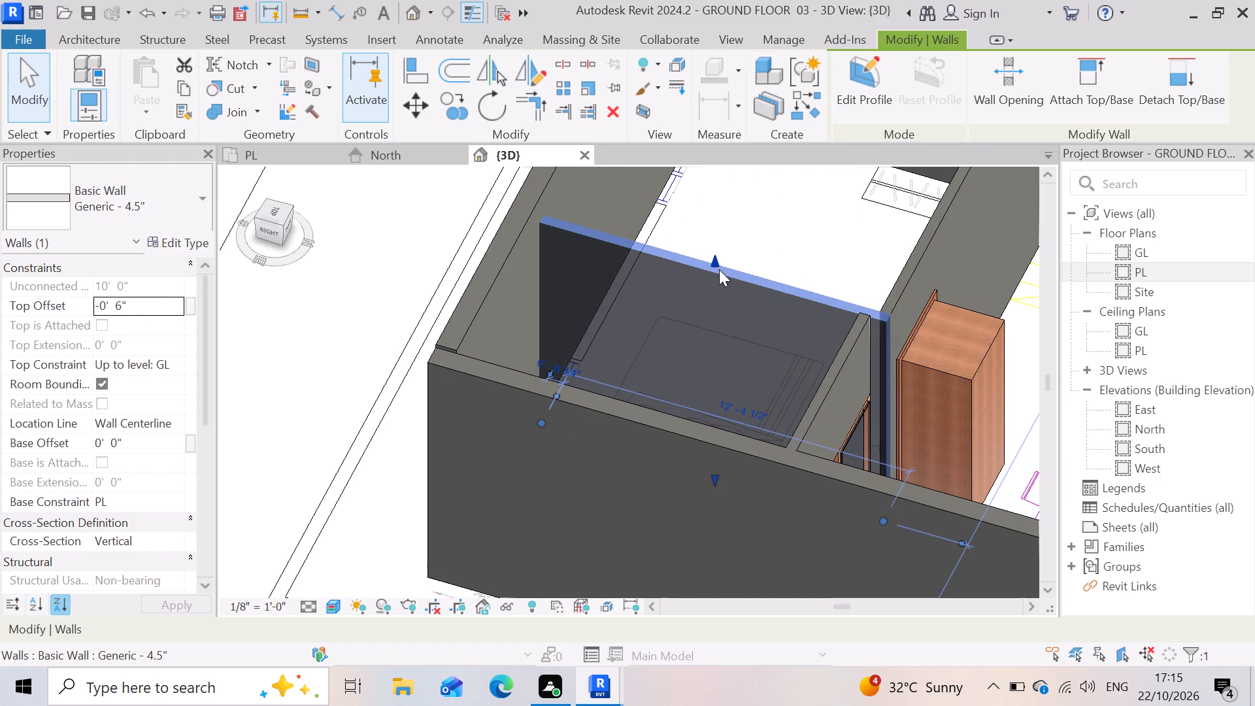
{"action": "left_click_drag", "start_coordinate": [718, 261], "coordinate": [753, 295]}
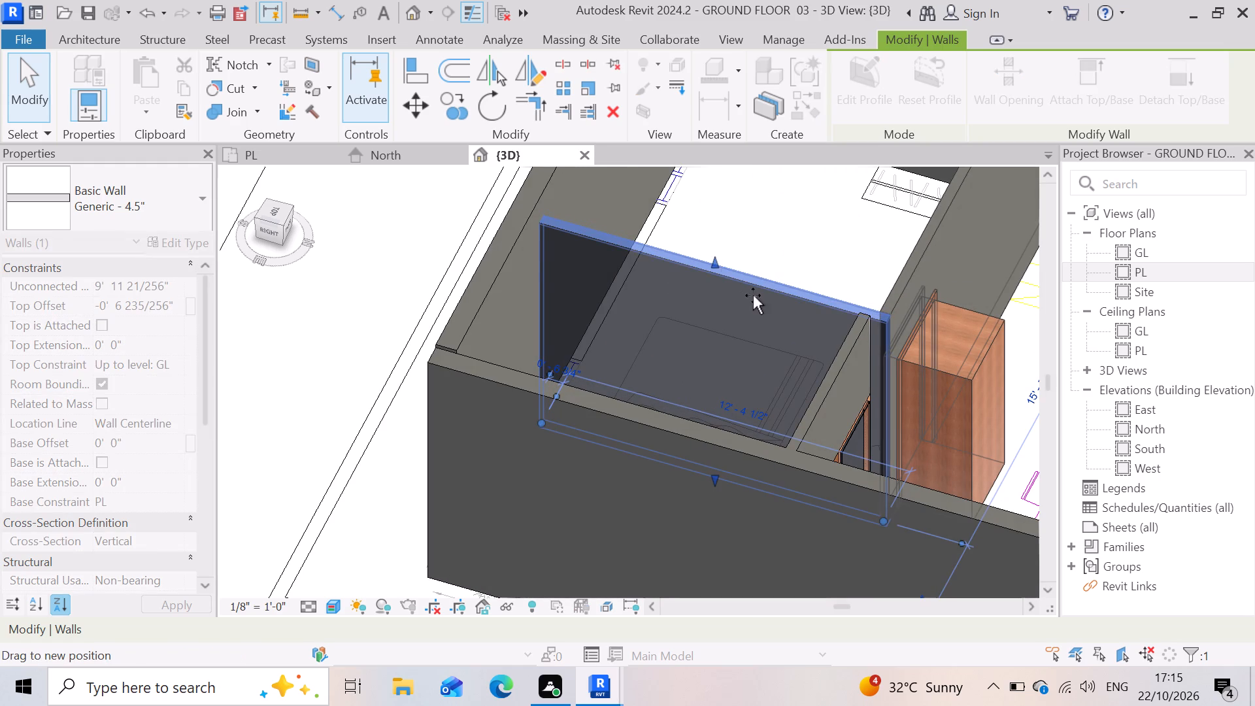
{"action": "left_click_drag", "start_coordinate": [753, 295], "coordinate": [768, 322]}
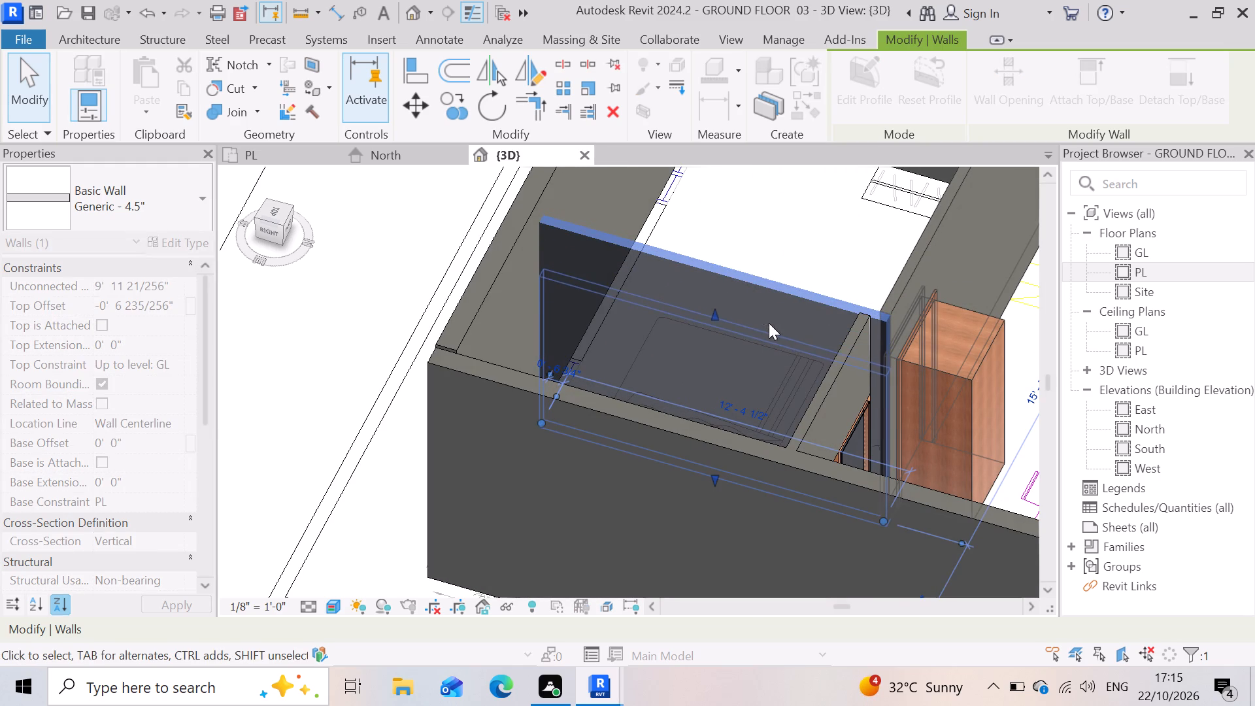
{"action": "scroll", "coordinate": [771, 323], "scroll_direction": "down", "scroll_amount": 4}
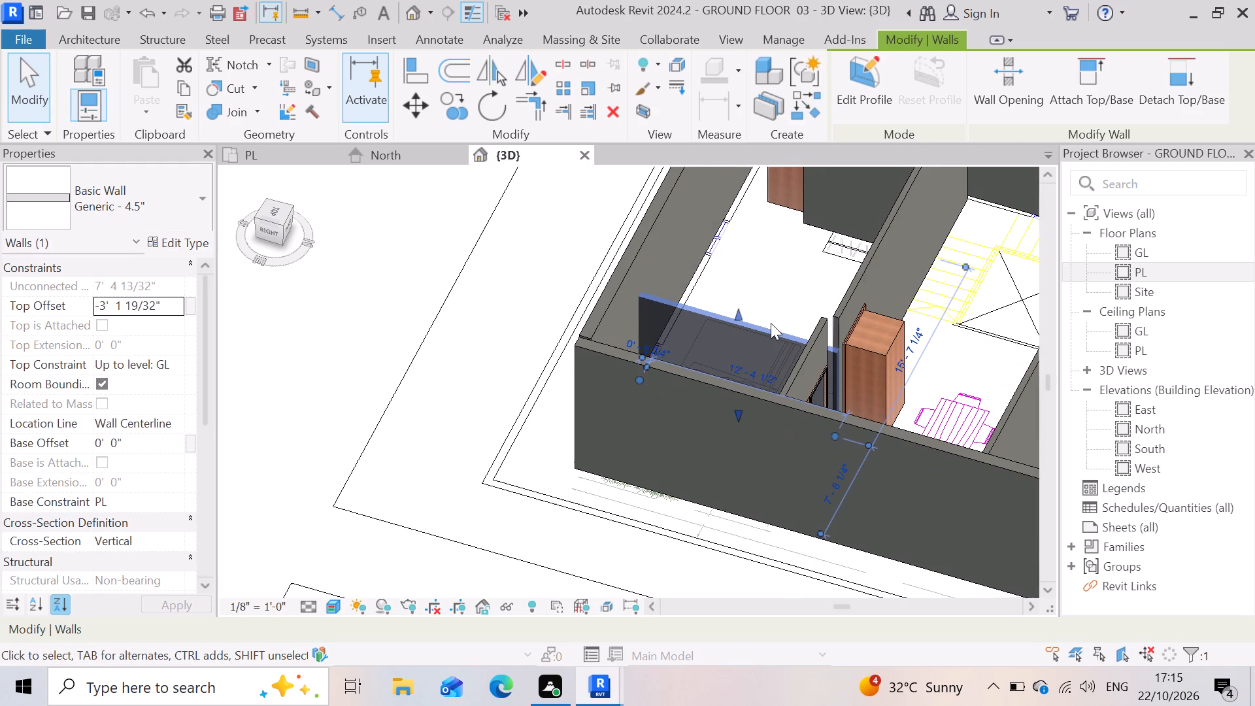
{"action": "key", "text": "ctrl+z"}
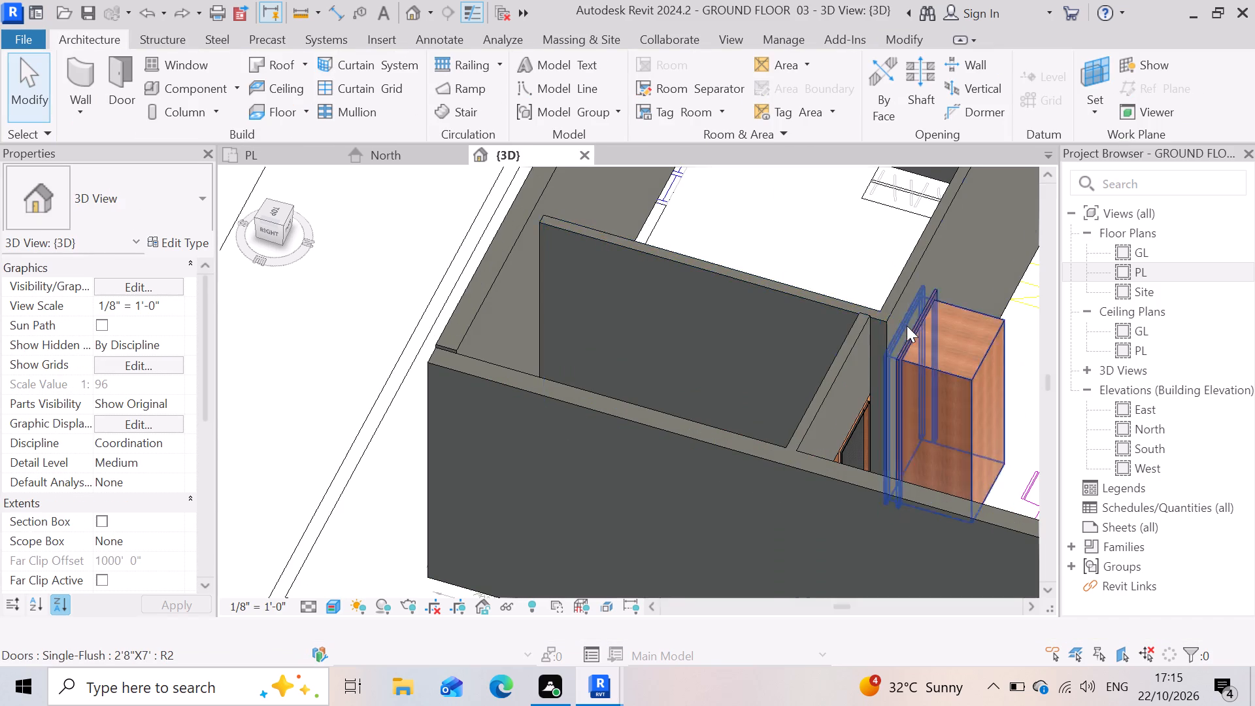
Examine the exterior walls and interior partitions around the Sit Out from several sides in 3D.
{"action": "scroll", "coordinate": [907, 326], "scroll_direction": "down", "scroll_amount": 4}
{"action": "scroll", "coordinate": [723, 343], "scroll_direction": "up", "scroll_amount": 4}
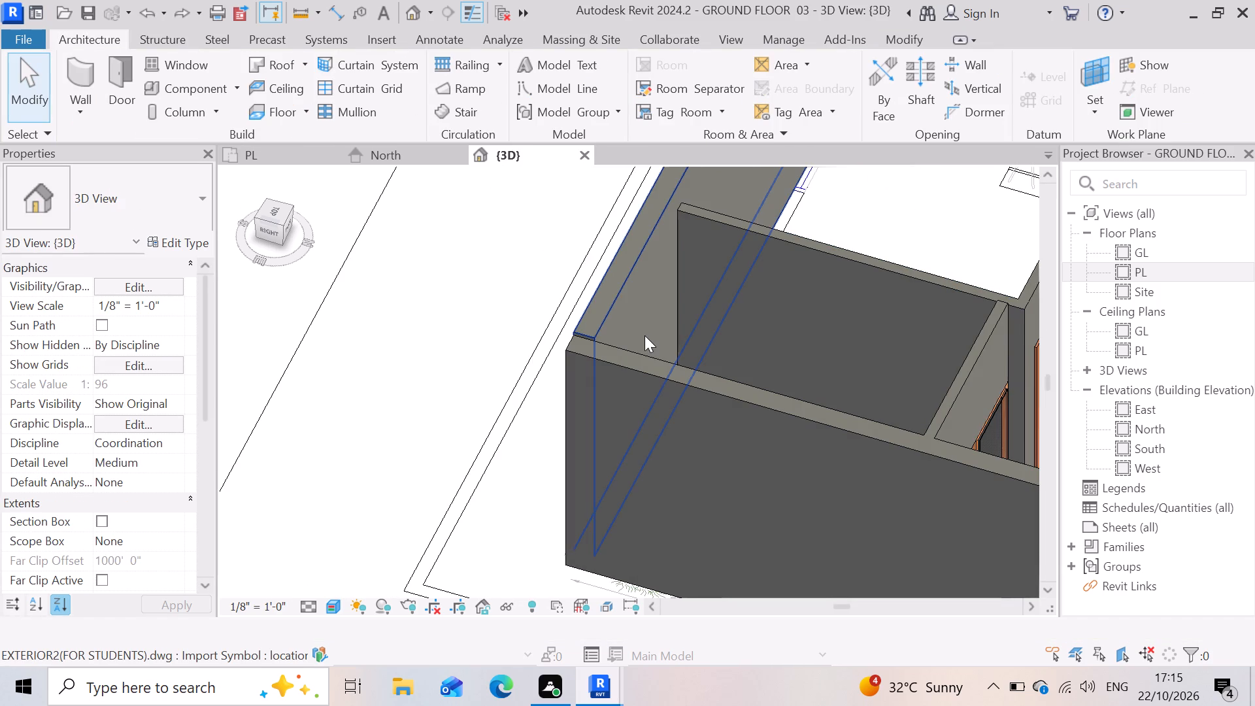
{"action": "scroll", "coordinate": [637, 289], "scroll_direction": "down", "scroll_amount": 7}
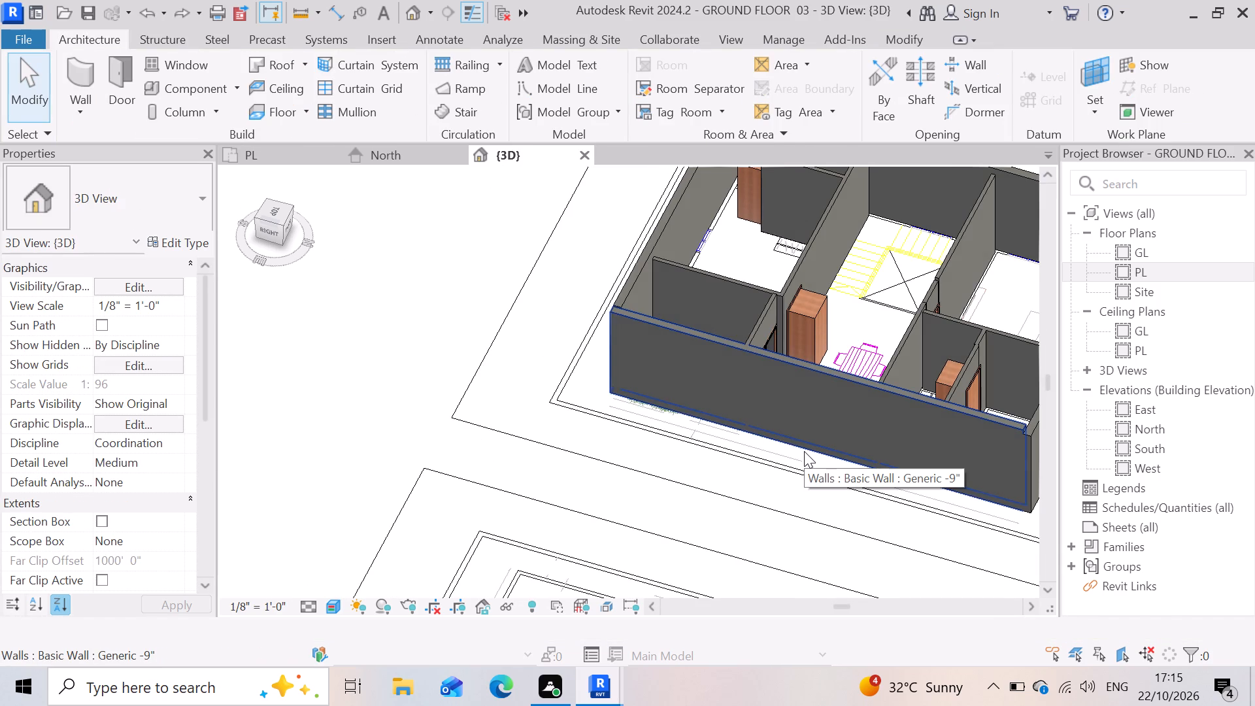
{"action": "scroll", "coordinate": [797, 443], "scroll_direction": "up", "scroll_amount": 1, "text": "shift"}
{"action": "middle_click_drag", "start_coordinate": [797, 443], "coordinate": [867, 384], "text": "shift"}
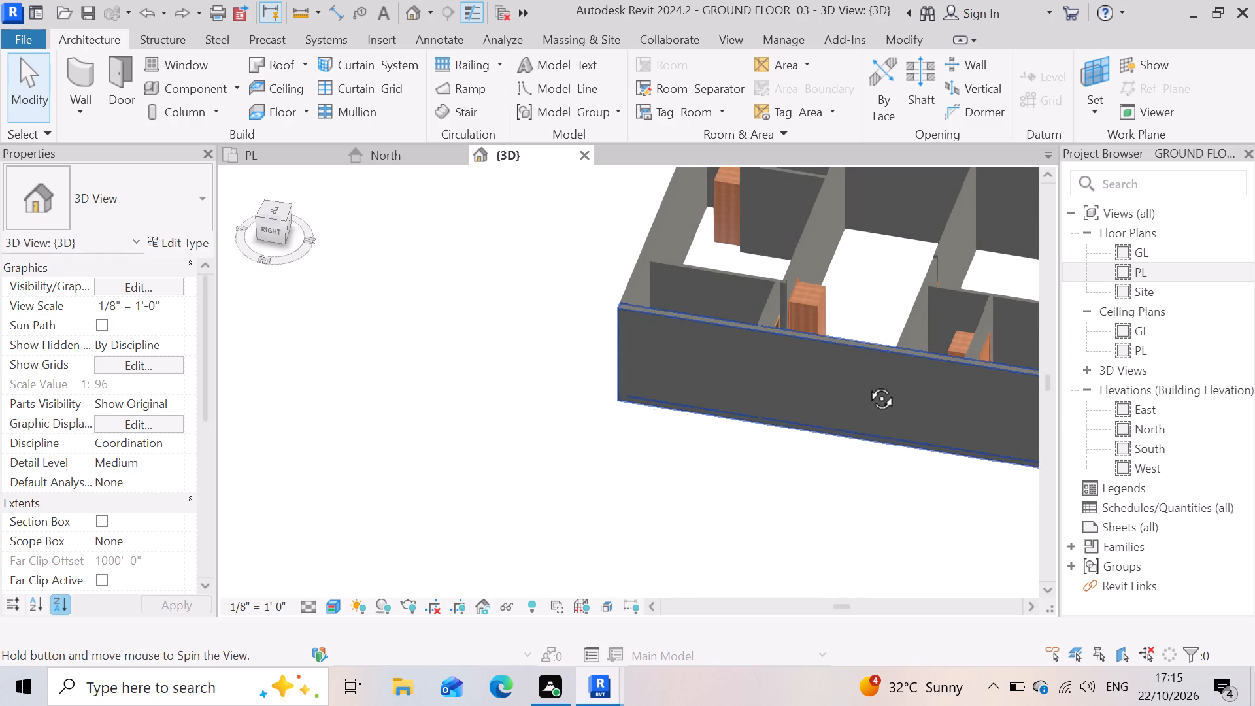
{"action": "middle_click_drag", "start_coordinate": [867, 384], "coordinate": [878, 377], "text": "shift"}
{"action": "scroll", "coordinate": [878, 380], "scroll_direction": "down", "scroll_amount": 4}
{"action": "scroll", "coordinate": [714, 248], "scroll_direction": "up", "scroll_amount": 3}
{"action": "scroll", "coordinate": [473, 429], "scroll_direction": "down", "scroll_amount": 2}
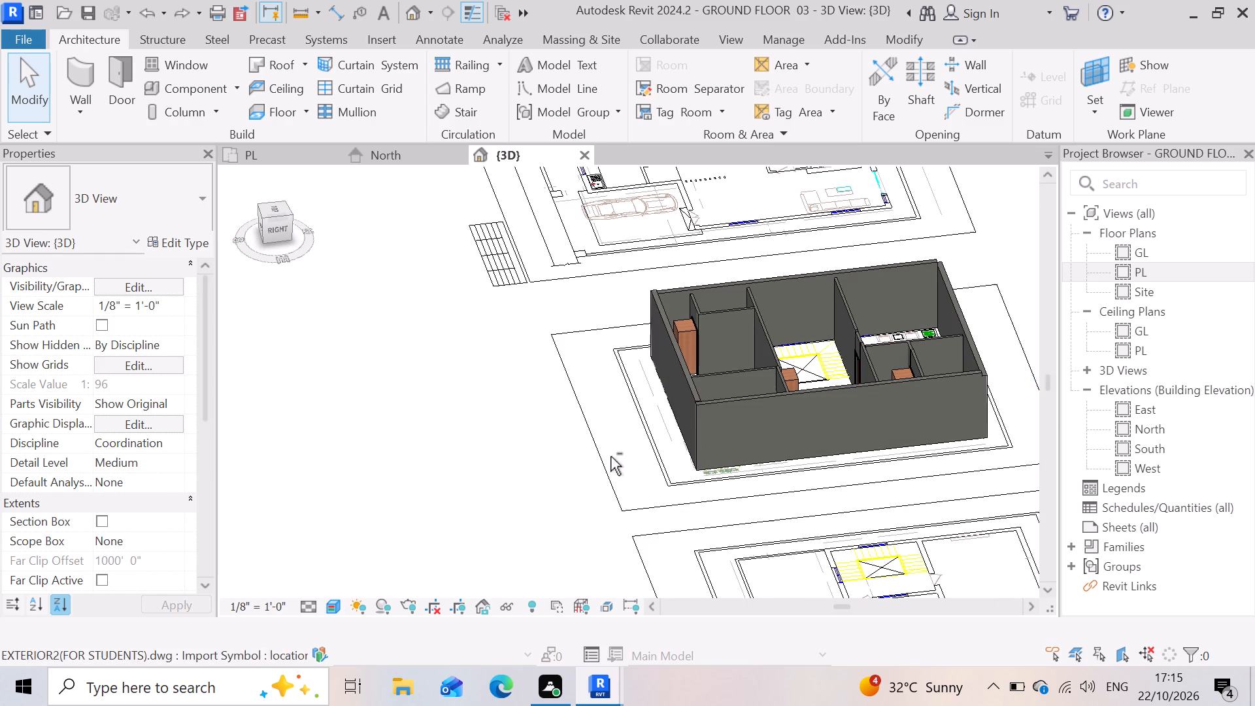
Delete the Generic -9" exterior wall across the front of the Children Bedroom and Sit Out in 3D.
{"action": "middle_click_drag", "start_coordinate": [611, 452], "coordinate": [791, 426], "text": "shift"}
{"action": "scroll", "coordinate": [728, 399], "scroll_direction": "up", "scroll_amount": 2}
{"action": "scroll", "coordinate": [617, 373], "scroll_direction": "up", "scroll_amount": 4}
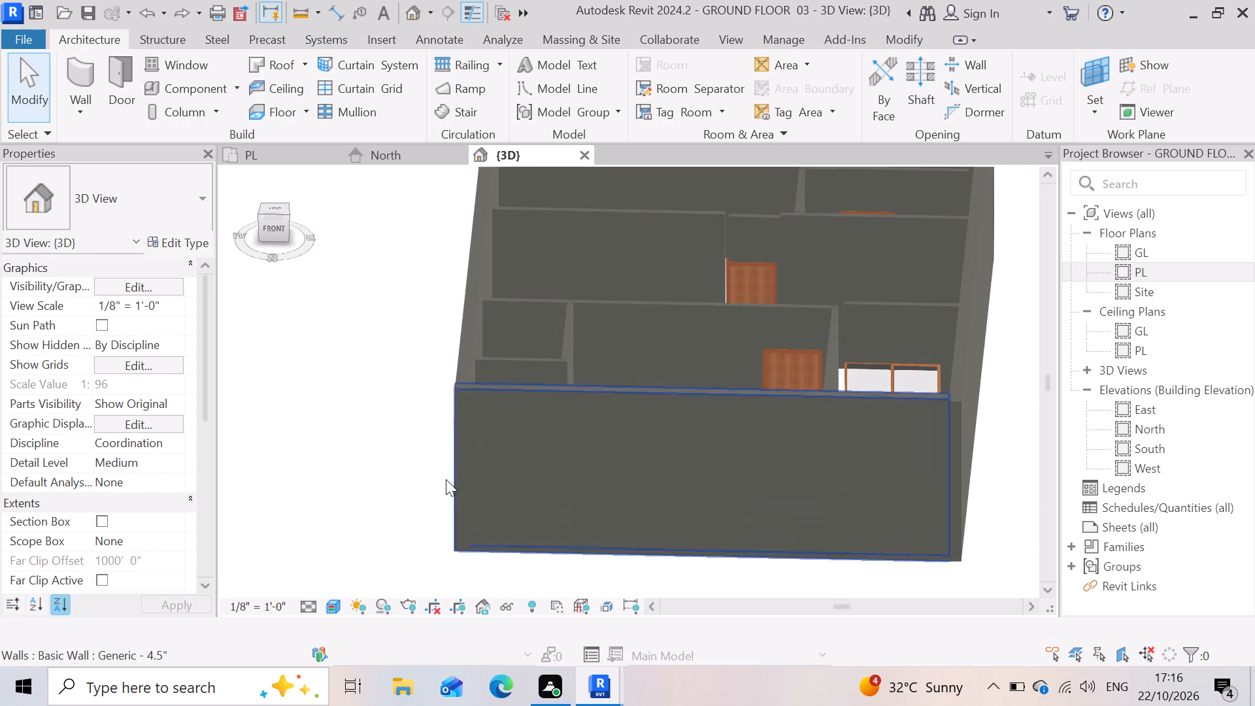
{"action": "scroll", "coordinate": [707, 450], "scroll_direction": "up", "scroll_amount": 3}
{"action": "scroll", "coordinate": [365, 445], "scroll_direction": "down", "scroll_amount": 6}
{"action": "left_click", "coordinate": [531, 488]}
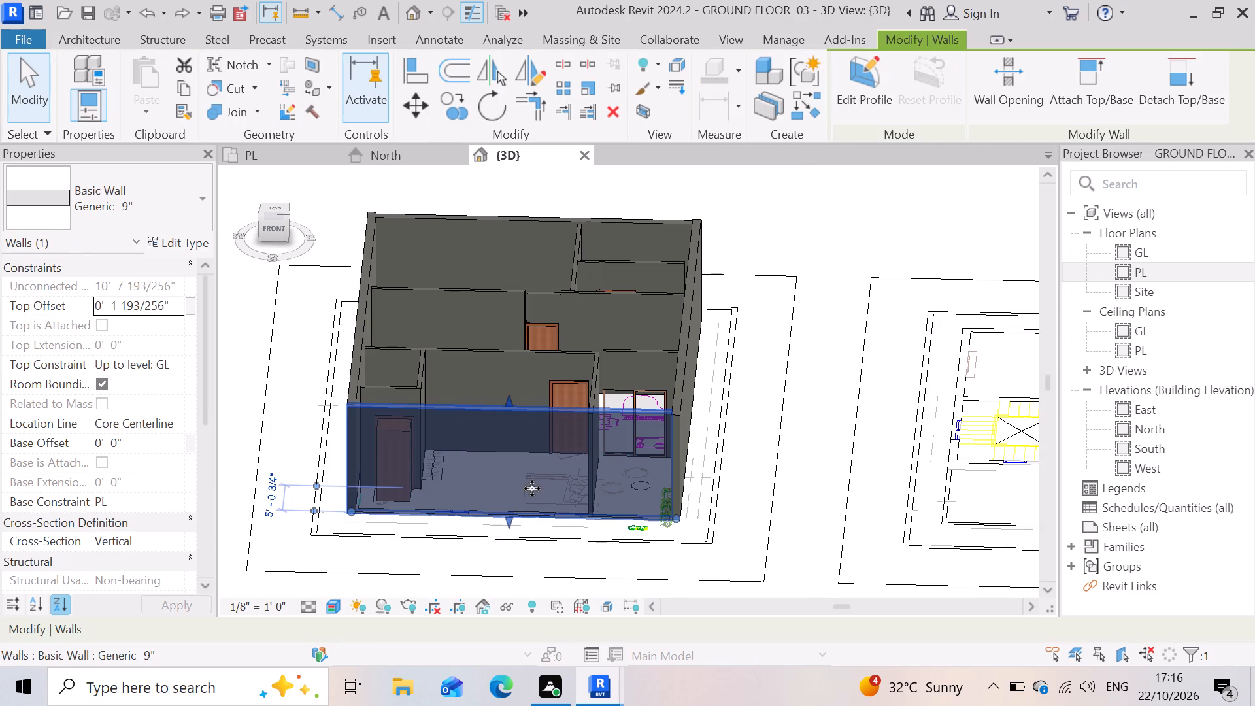
{"action": "key", "text": "Delete"}
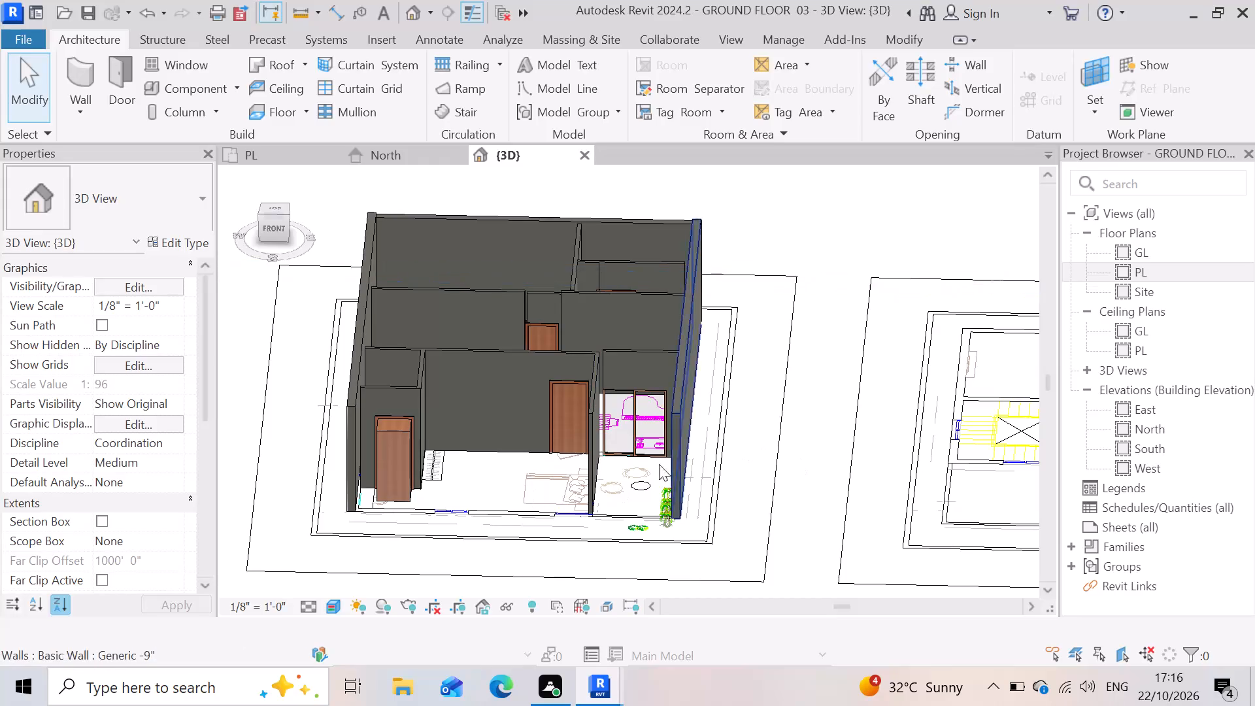
Delete the Generic - 4.5" partition wall between the Children Bedroom and the Sit Out.
{"action": "left_click", "coordinate": [586, 447]}
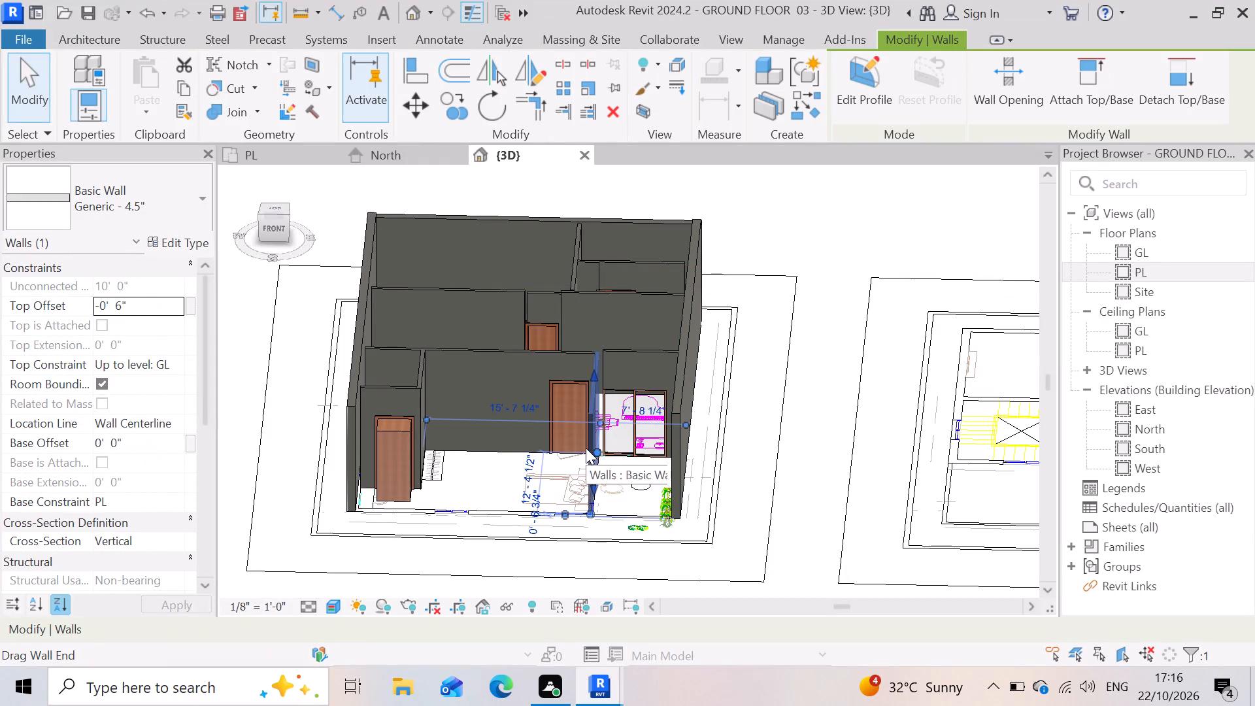
{"action": "key", "text": "Delete"}
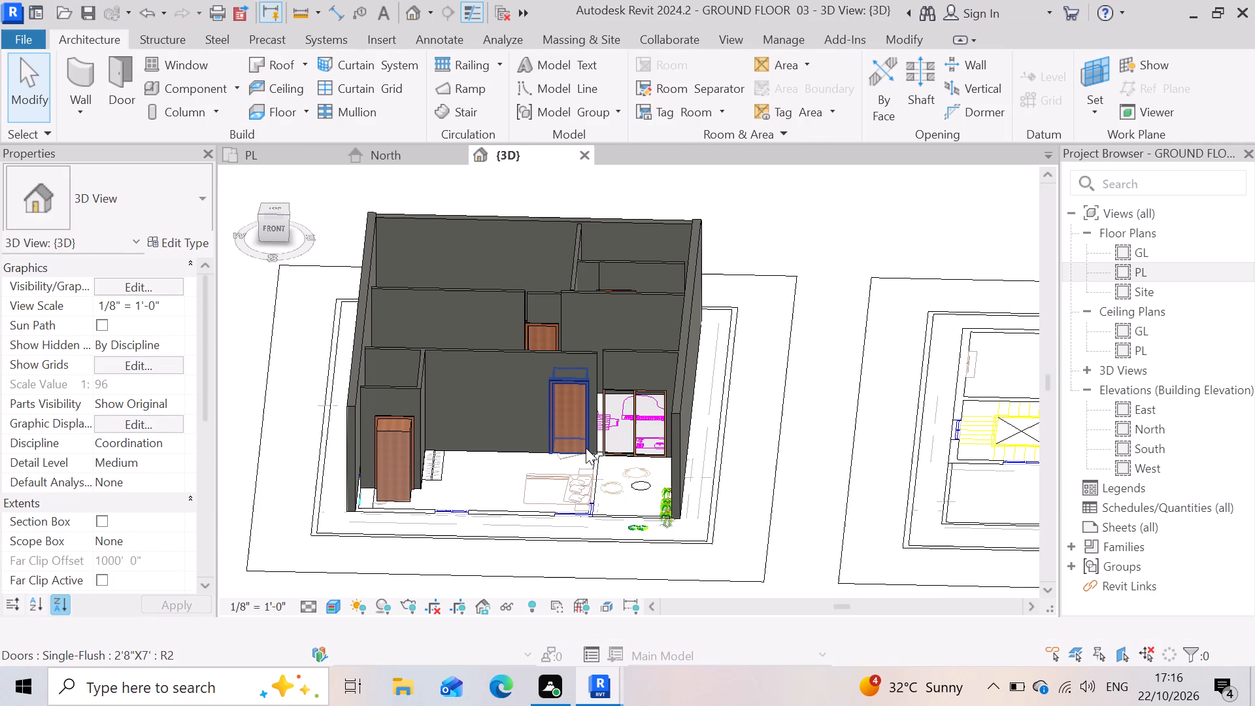
Select the 68" x 80" double sliding door at the Sit Out and examine it with the surrounding walls and bedroom doors.
{"action": "scroll", "coordinate": [633, 531], "scroll_direction": "up", "scroll_amount": 4}
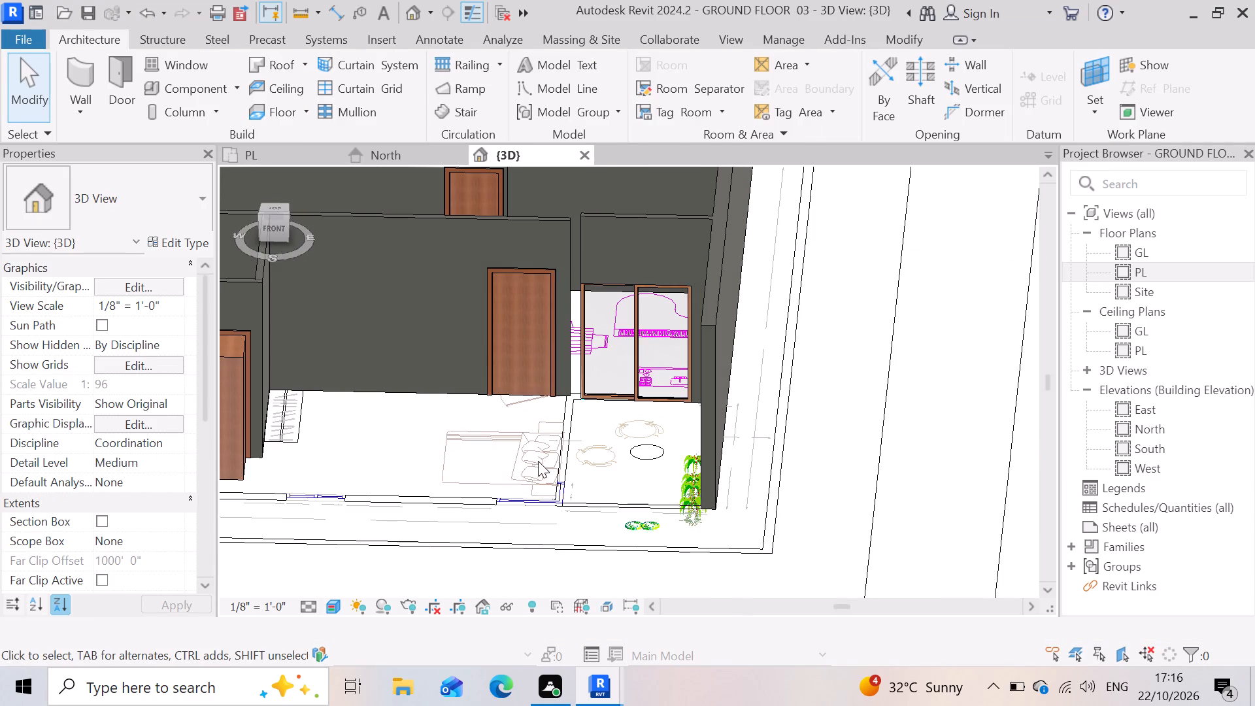
{"action": "scroll", "coordinate": [602, 336], "scroll_direction": "up", "scroll_amount": 7}
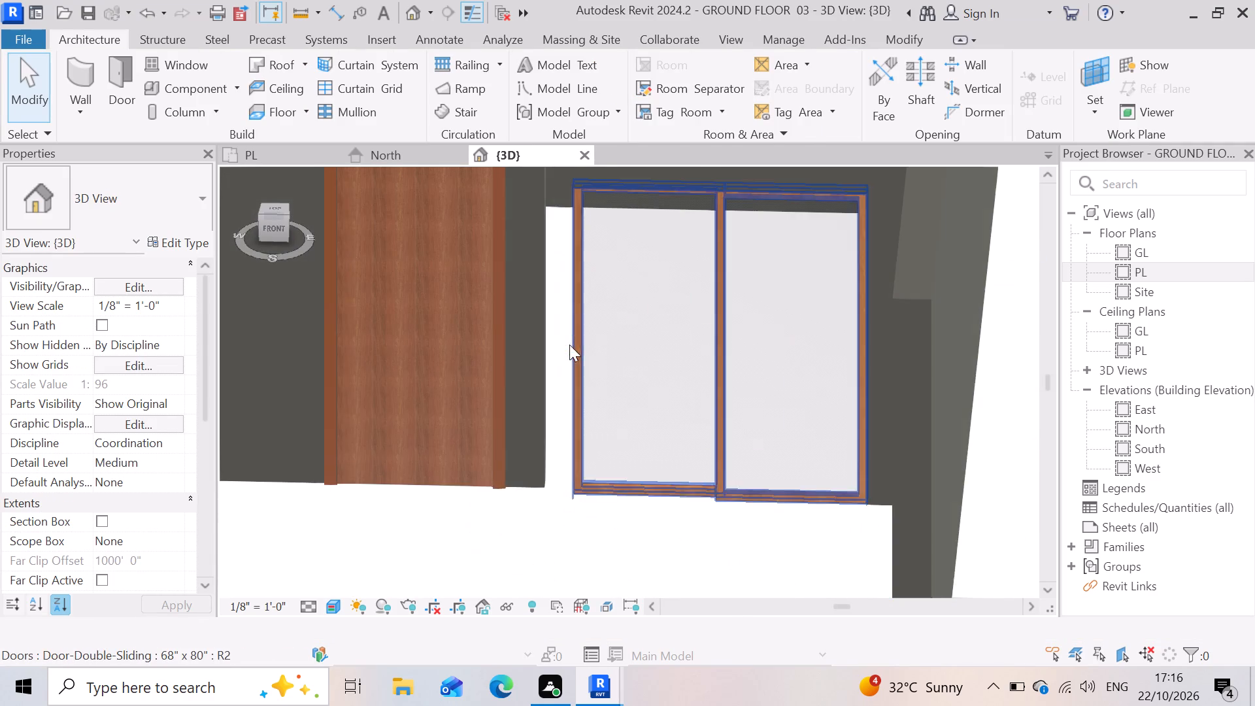
{"action": "scroll", "coordinate": [576, 371], "scroll_direction": "down", "scroll_amount": 2}
{"action": "left_click", "coordinate": [586, 443]}
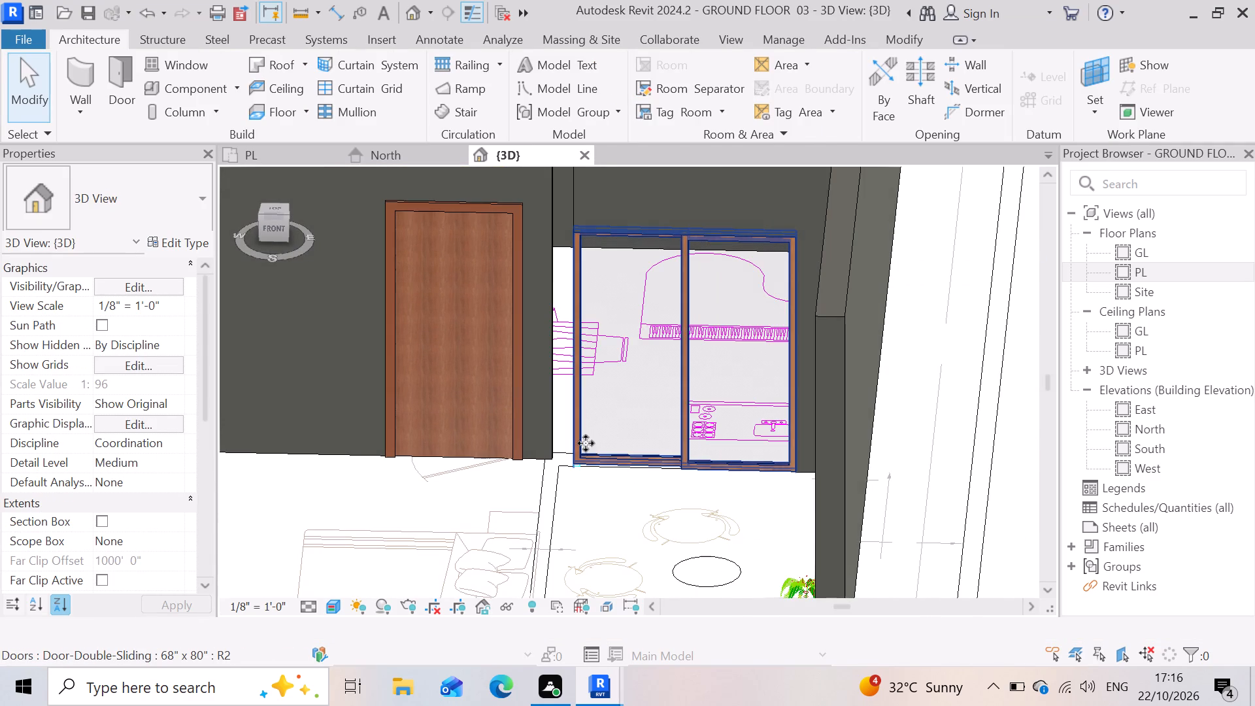
{"action": "scroll", "coordinate": [657, 380], "scroll_direction": "down", "scroll_amount": 7}
{"action": "scroll", "coordinate": [584, 428], "scroll_direction": "down", "scroll_amount": 3}
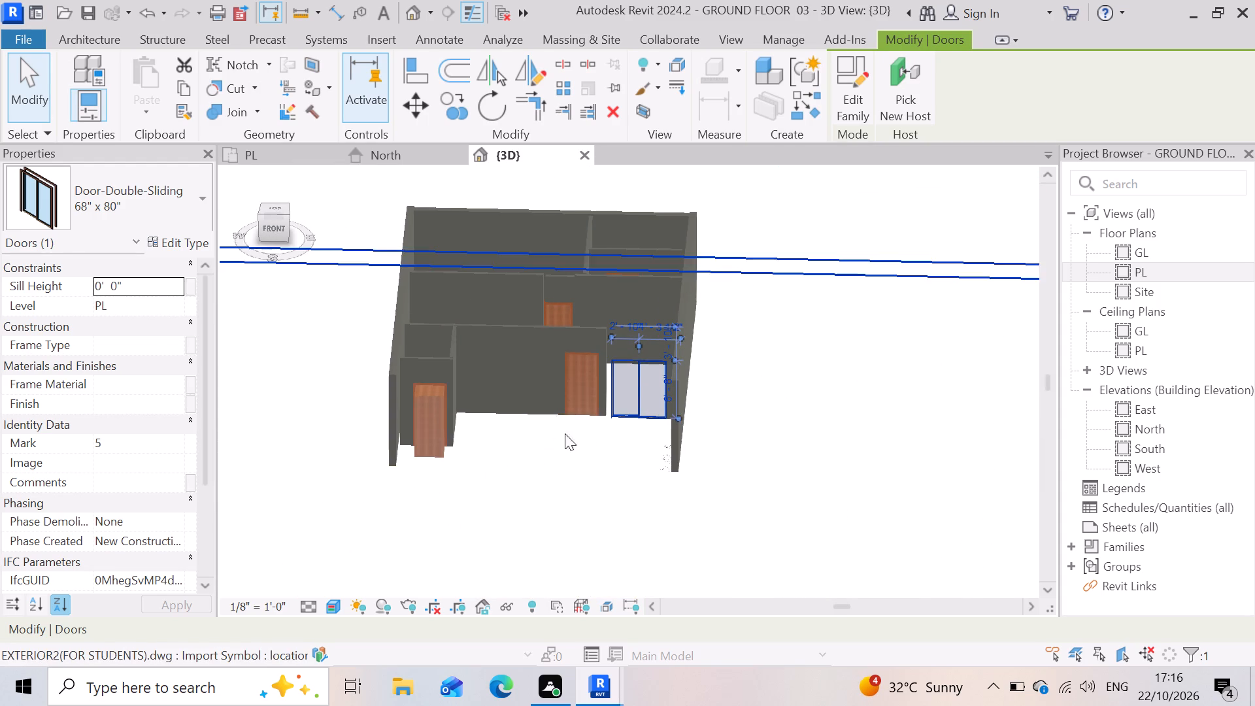
{"action": "scroll", "coordinate": [637, 448], "scroll_direction": "down", "scroll_amount": 2}
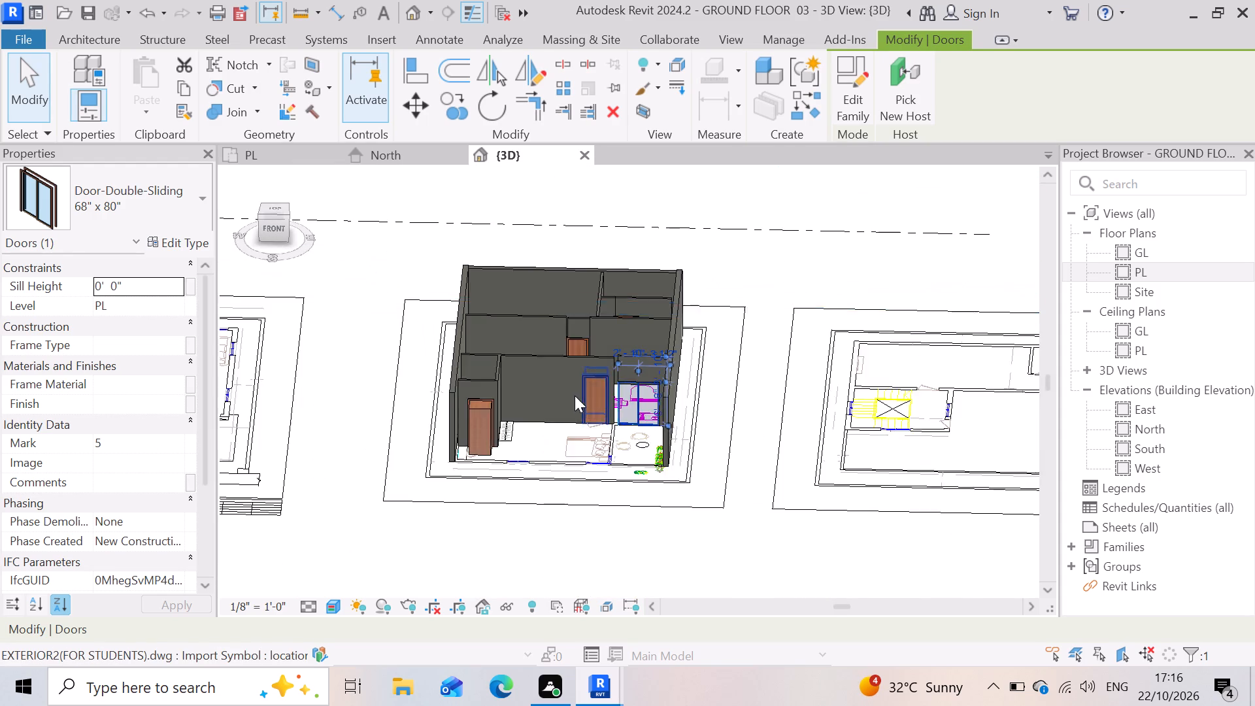
{"action": "scroll", "coordinate": [571, 393], "scroll_direction": "up", "scroll_amount": 6}
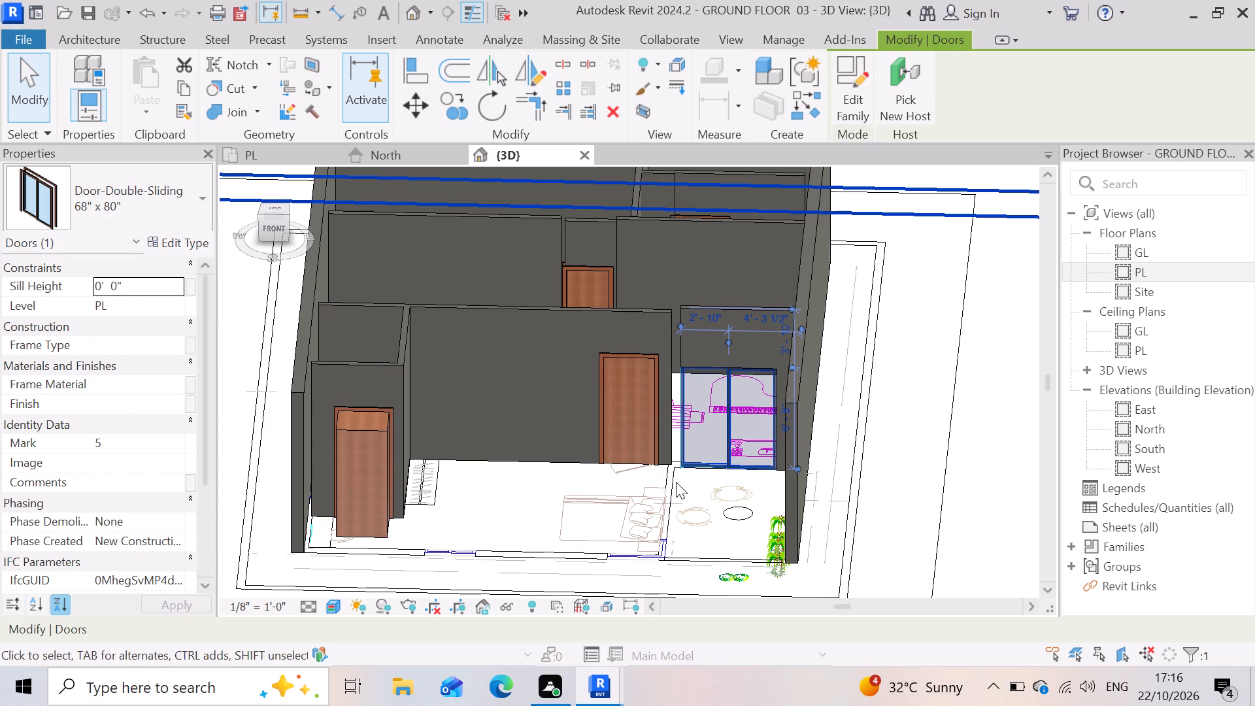
{"action": "scroll", "coordinate": [676, 482], "scroll_direction": "up", "scroll_amount": 3}
{"action": "scroll", "coordinate": [673, 477], "scroll_direction": "down", "scroll_amount": 2}
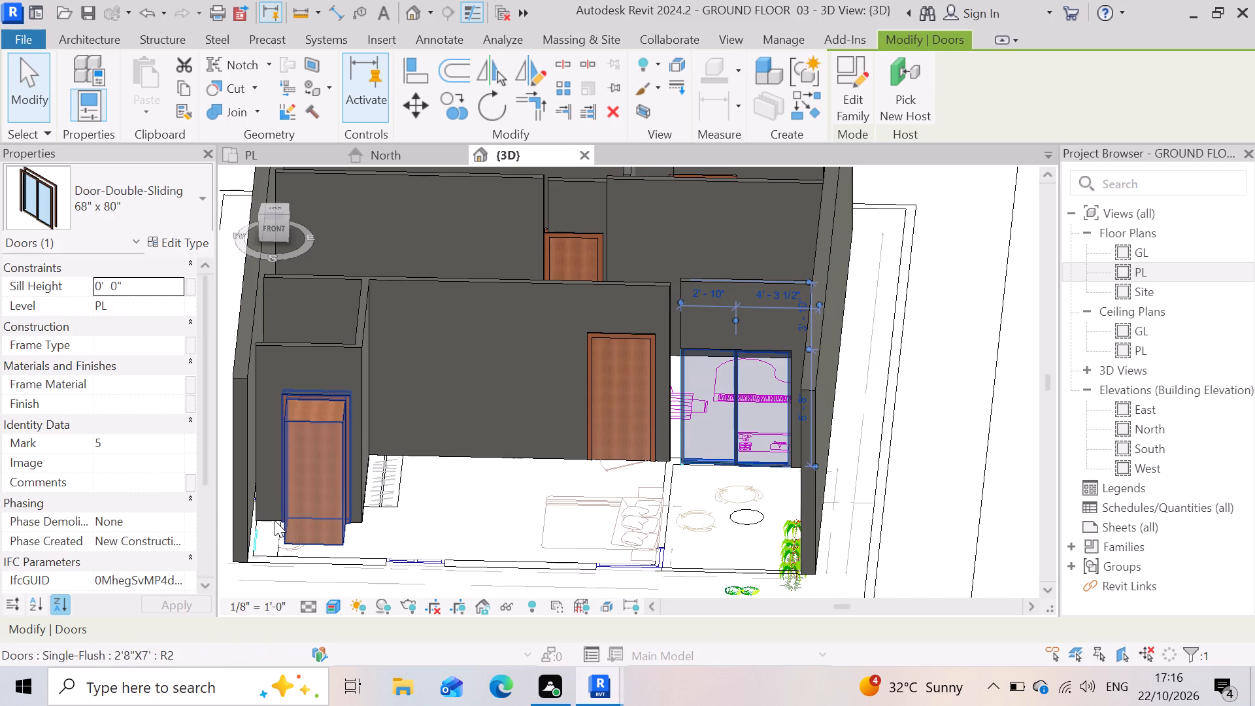
{"action": "scroll", "coordinate": [367, 521], "scroll_direction": "down", "scroll_amount": 1}
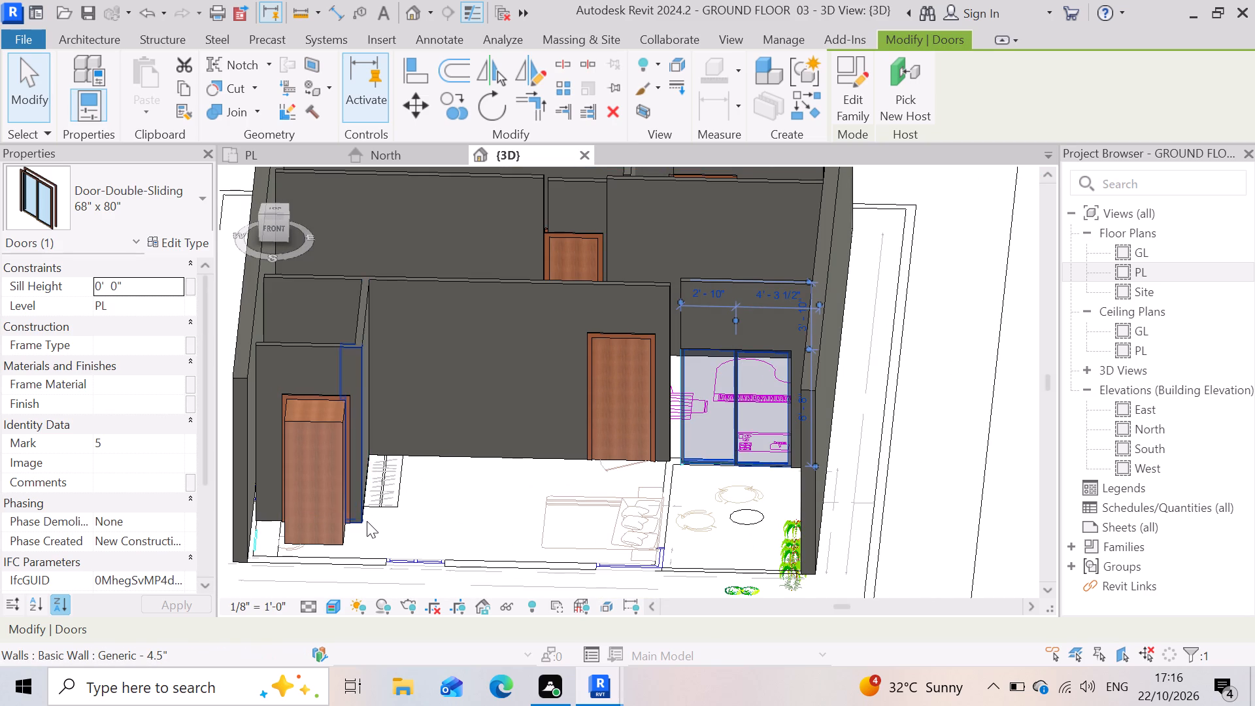
{"action": "scroll", "coordinate": [367, 521], "scroll_direction": "down", "scroll_amount": 1}
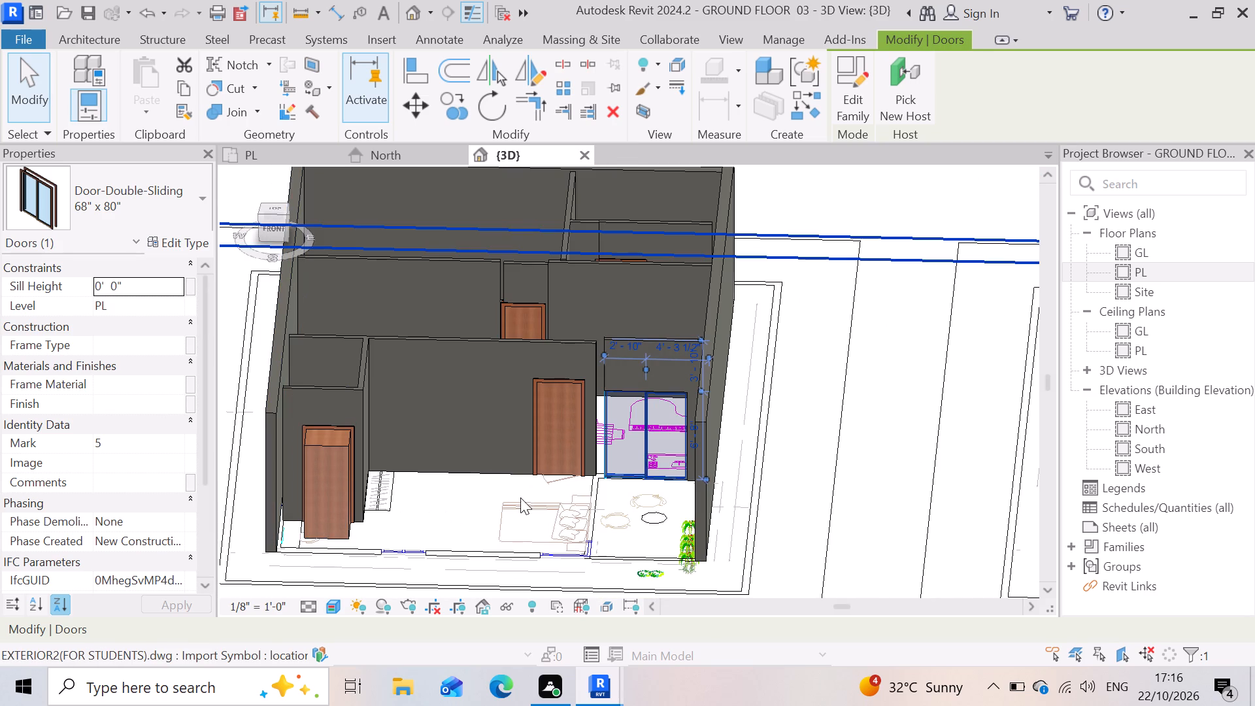
{"action": "scroll", "coordinate": [604, 480], "scroll_direction": "down", "scroll_amount": 3}
{"action": "scroll", "coordinate": [654, 417], "scroll_direction": "up", "scroll_amount": 4}
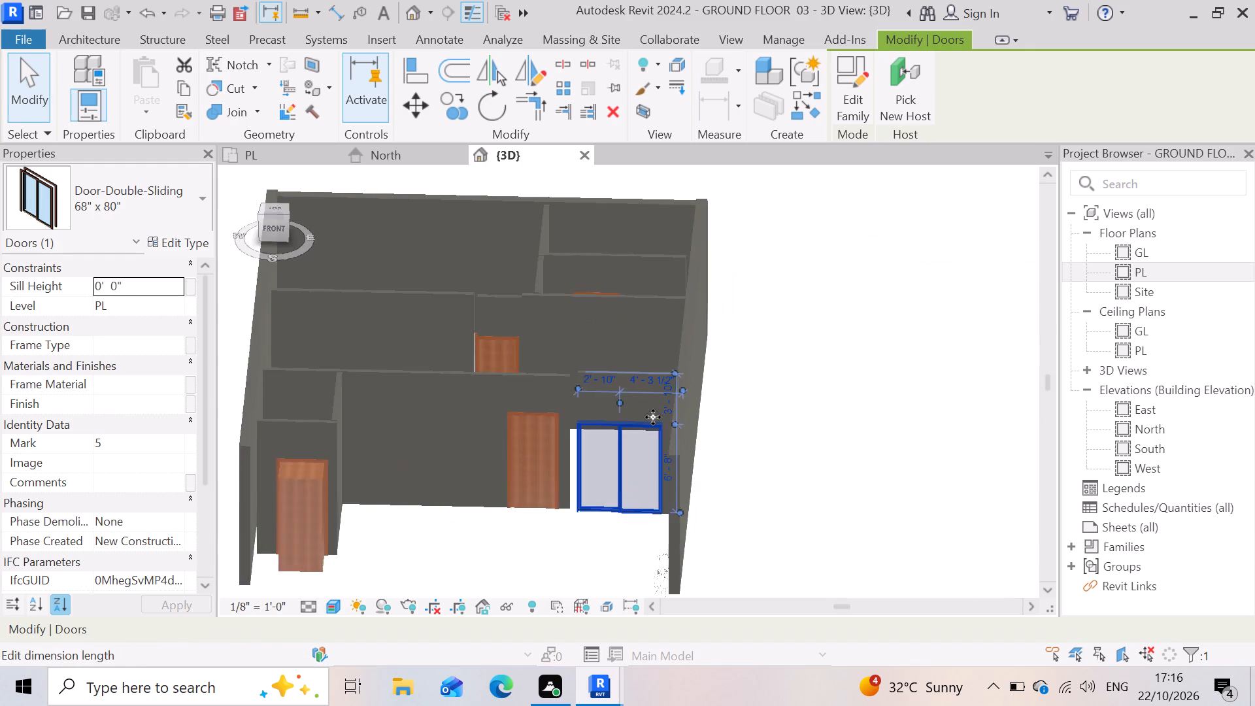
{"action": "scroll", "coordinate": [653, 417], "scroll_direction": "up", "scroll_amount": 2}
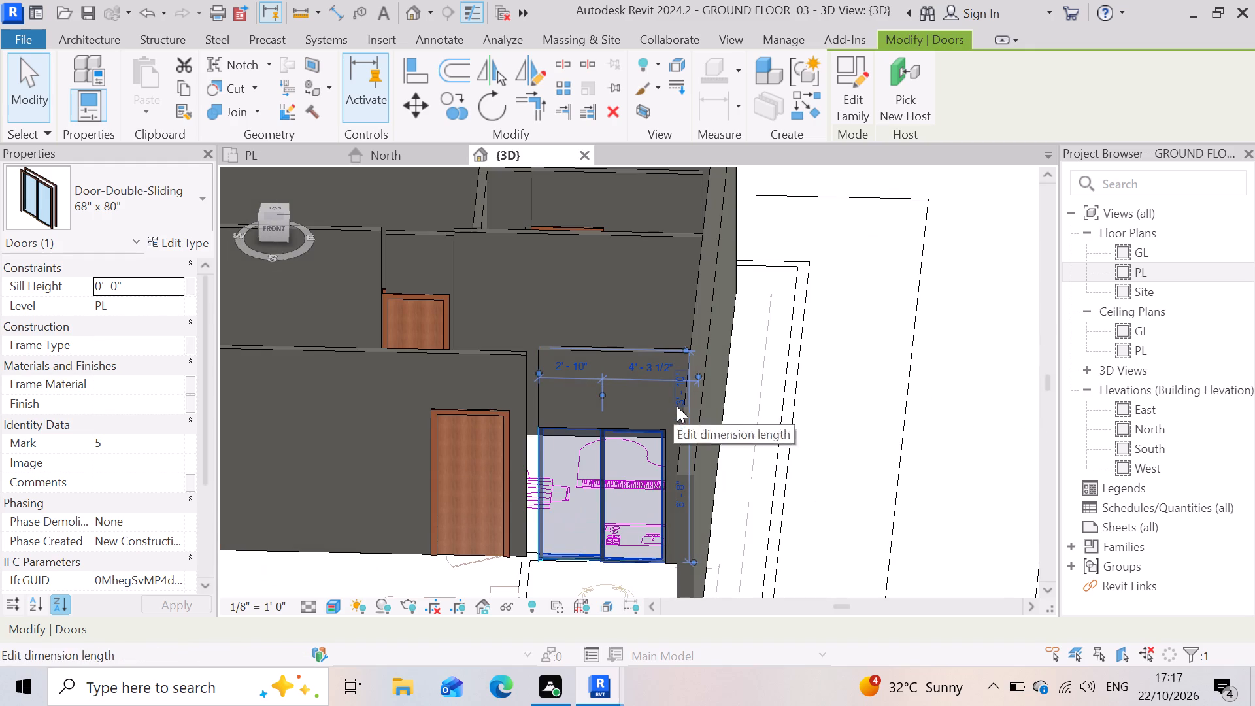
{"action": "scroll", "coordinate": [762, 434], "scroll_direction": "down", "scroll_amount": 7}
{"action": "scroll", "coordinate": [486, 513], "scroll_direction": "up", "scroll_amount": 3}
{"action": "scroll", "coordinate": [473, 454], "scroll_direction": "up", "scroll_amount": 3}
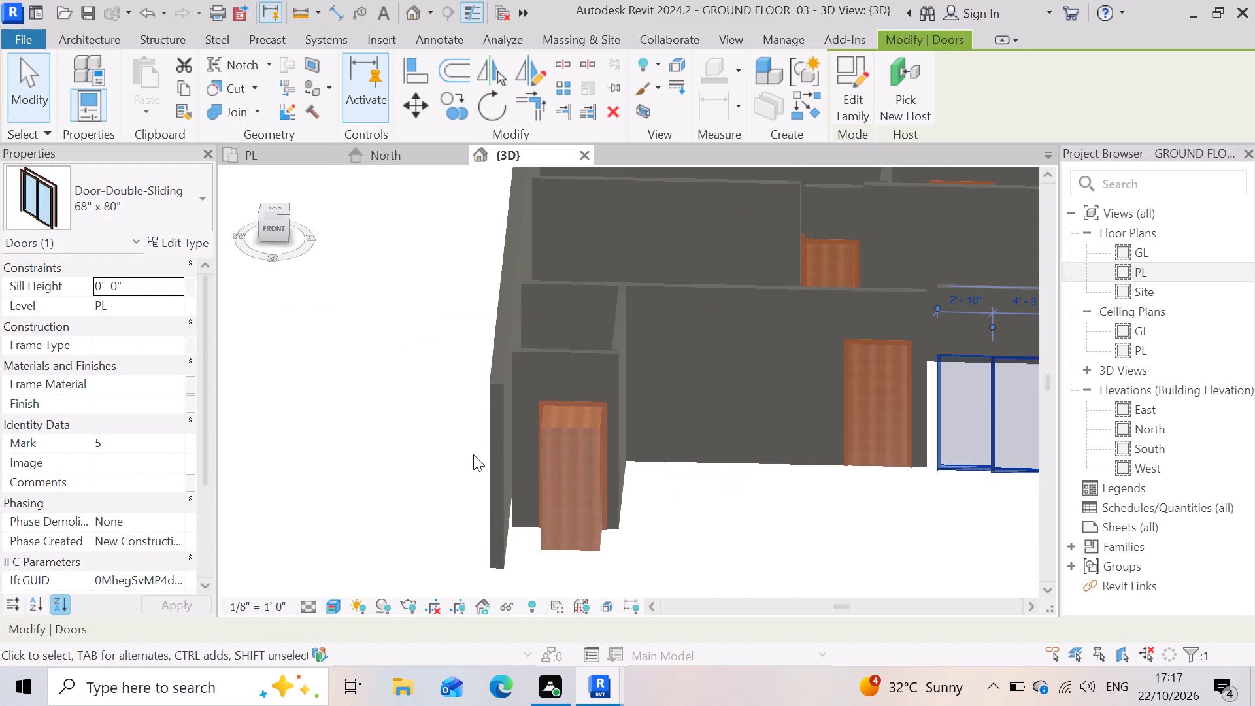
{"action": "scroll", "coordinate": [398, 484], "scroll_direction": "down", "scroll_amount": 3}
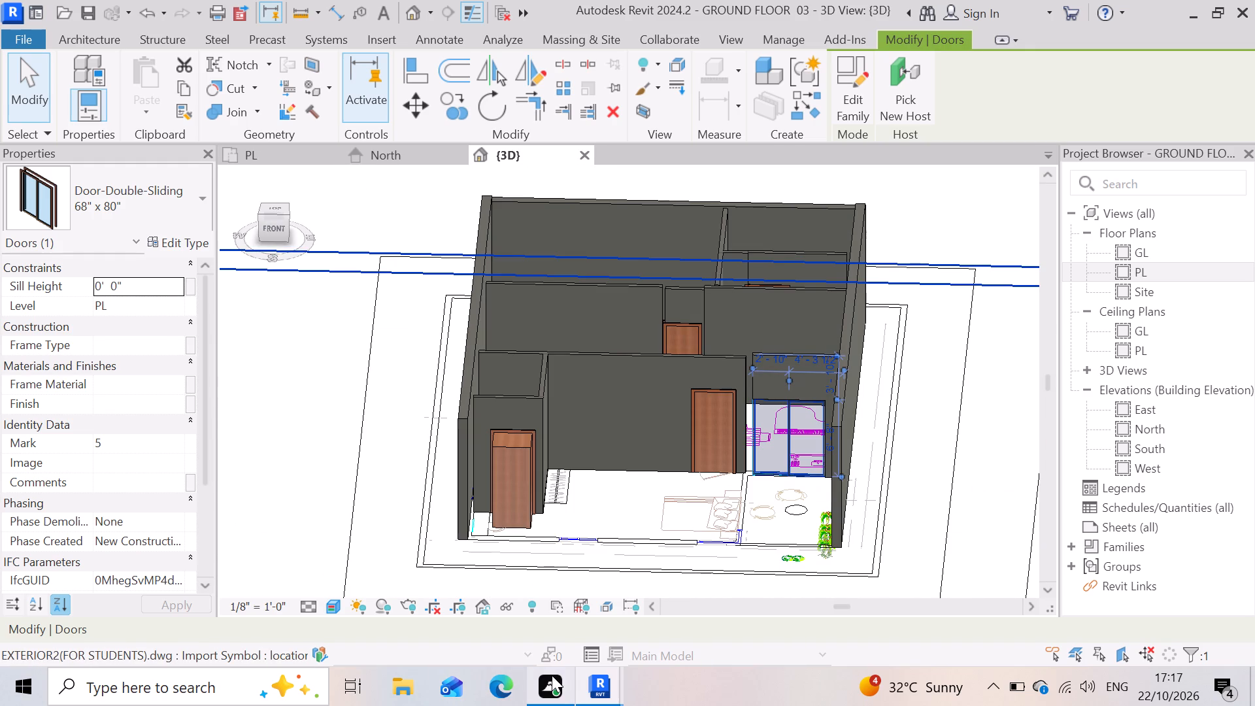
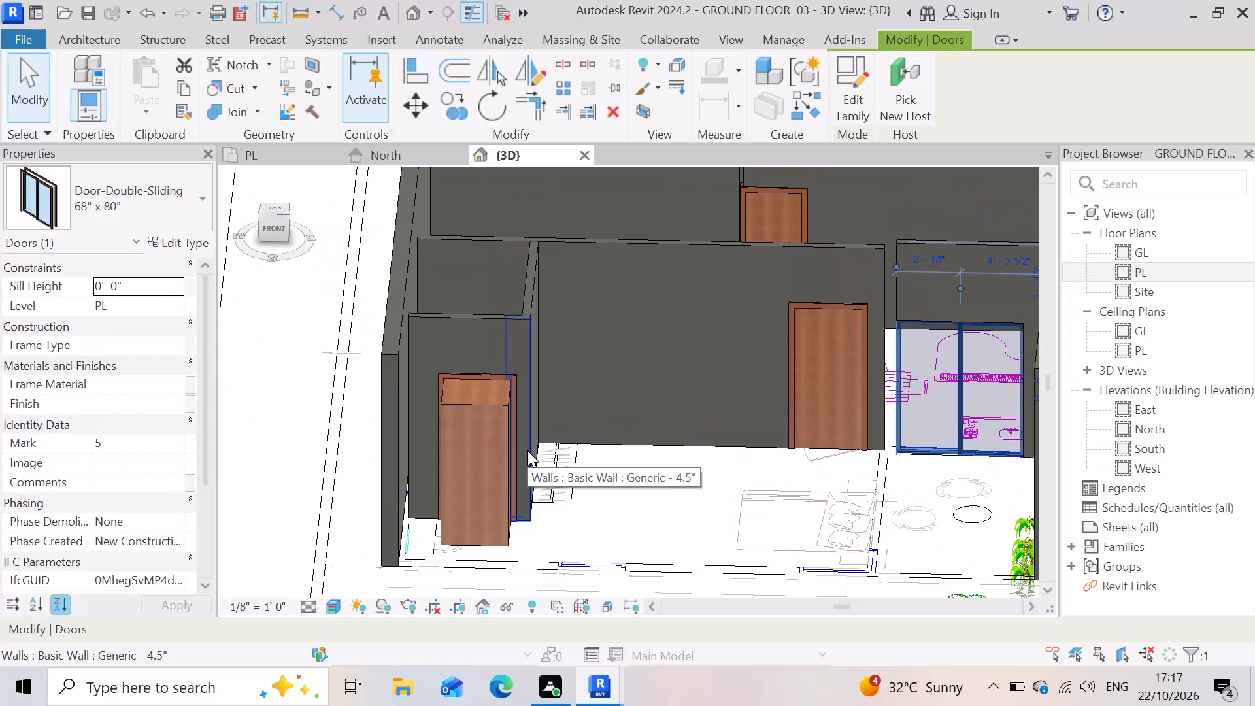
Examine the interior walls, the single-flush doors and the Sit Out sliding door from the open front in 3D.
{"action": "scroll", "coordinate": [495, 397], "scroll_direction": "down", "scroll_amount": 3}
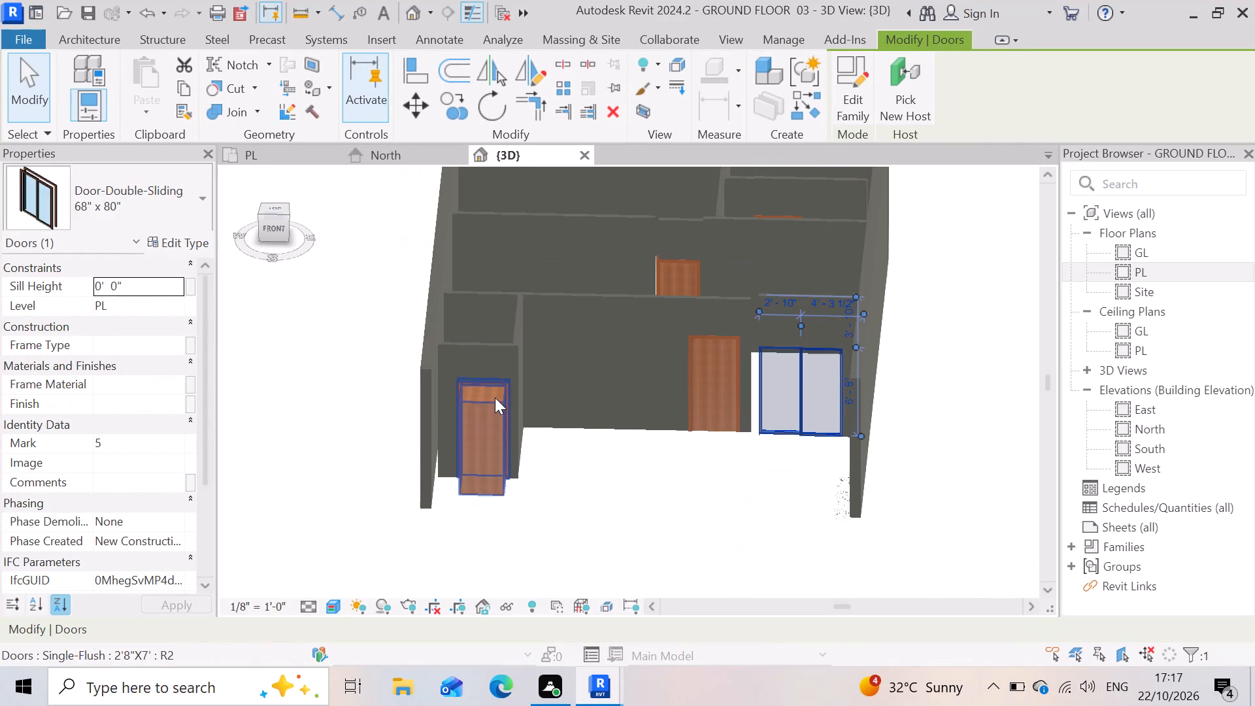
{"action": "scroll", "coordinate": [495, 397], "scroll_direction": "down", "scroll_amount": 3}
{"action": "scroll", "coordinate": [618, 412], "scroll_direction": "up", "scroll_amount": 5}
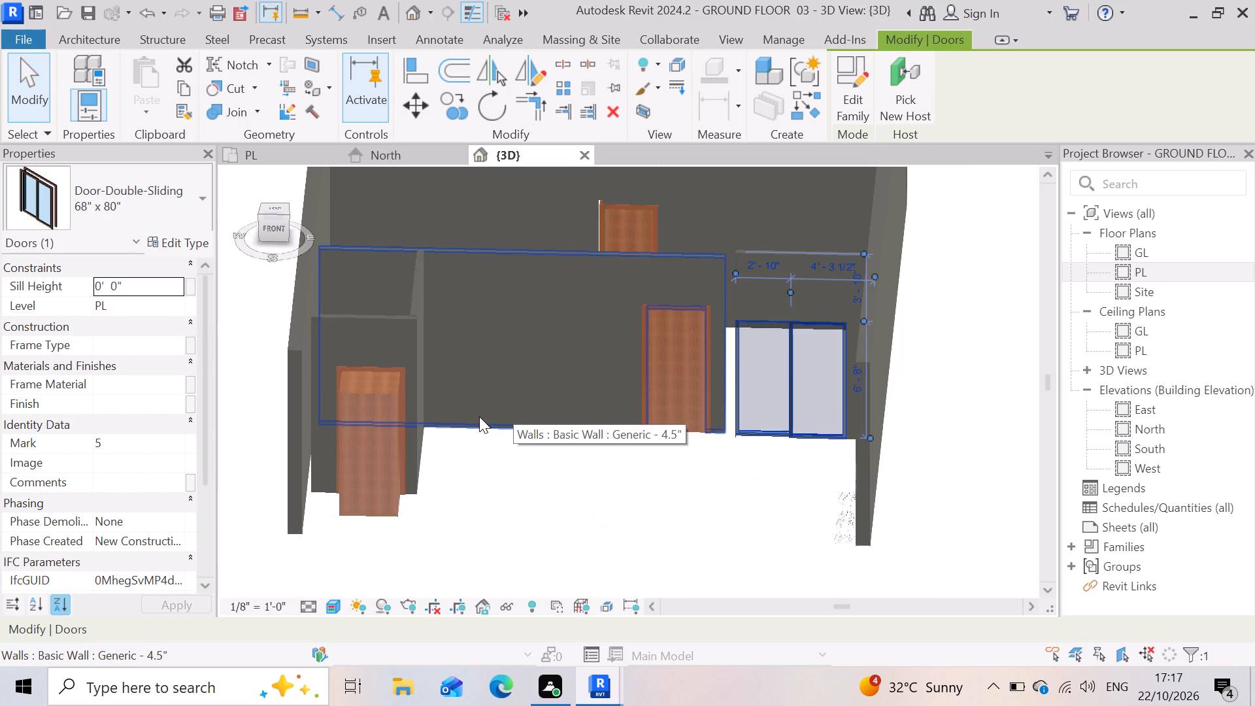
{"action": "scroll", "coordinate": [479, 416], "scroll_direction": "up", "scroll_amount": 3}
{"action": "scroll", "coordinate": [588, 445], "scroll_direction": "down", "scroll_amount": 6}
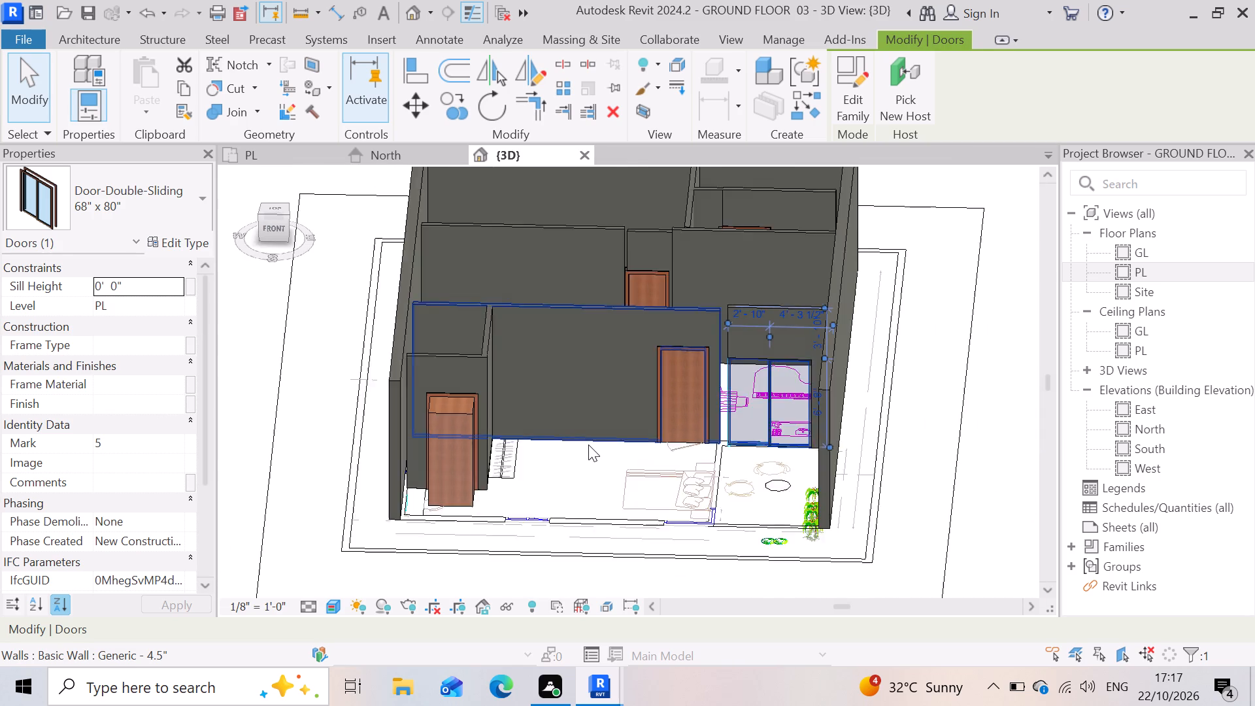
{"action": "scroll", "coordinate": [588, 445], "scroll_direction": "down", "scroll_amount": 2}
{"action": "scroll", "coordinate": [478, 441], "scroll_direction": "up", "scroll_amount": 6}
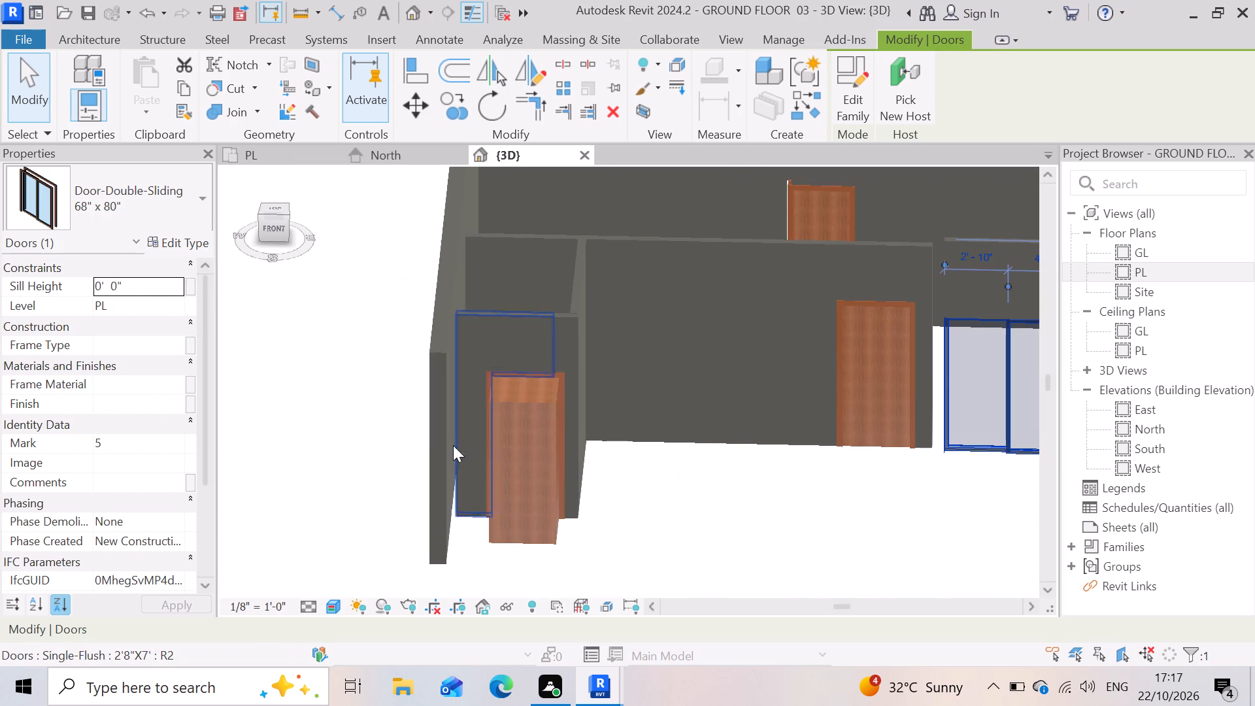
{"action": "scroll", "coordinate": [429, 444], "scroll_direction": "down", "scroll_amount": 8}
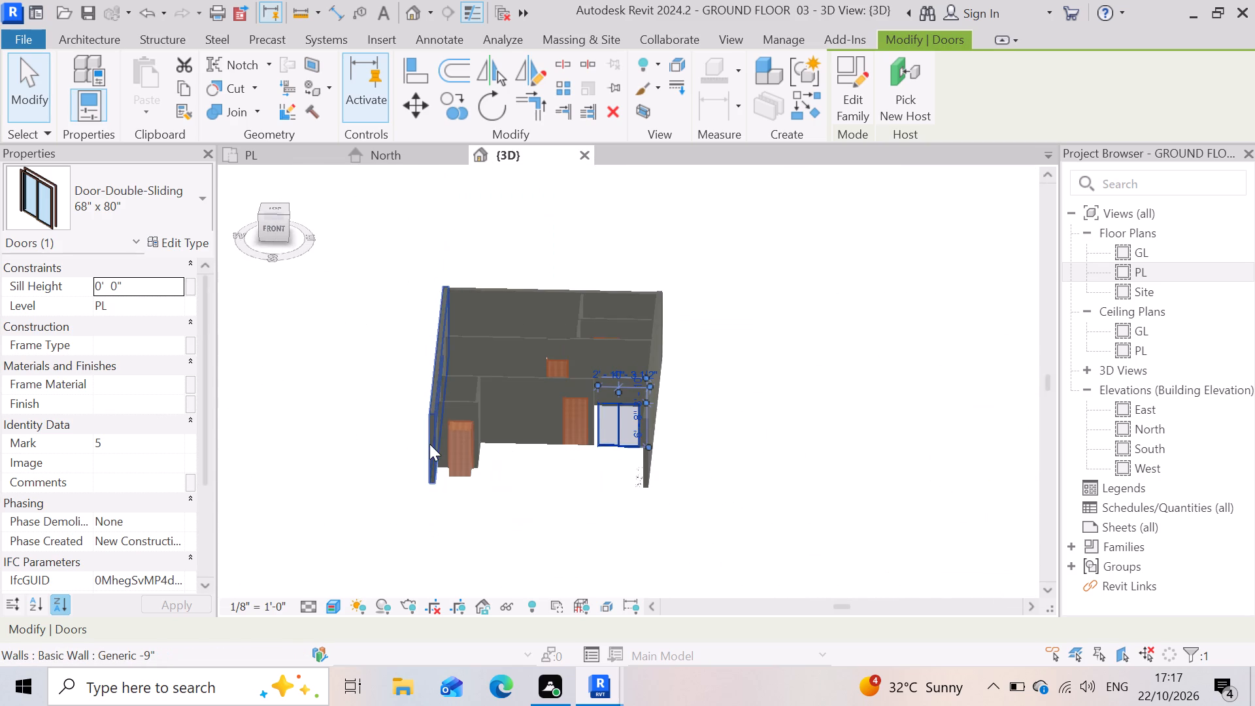
{"action": "scroll", "coordinate": [478, 477], "scroll_direction": "down", "scroll_amount": 3}
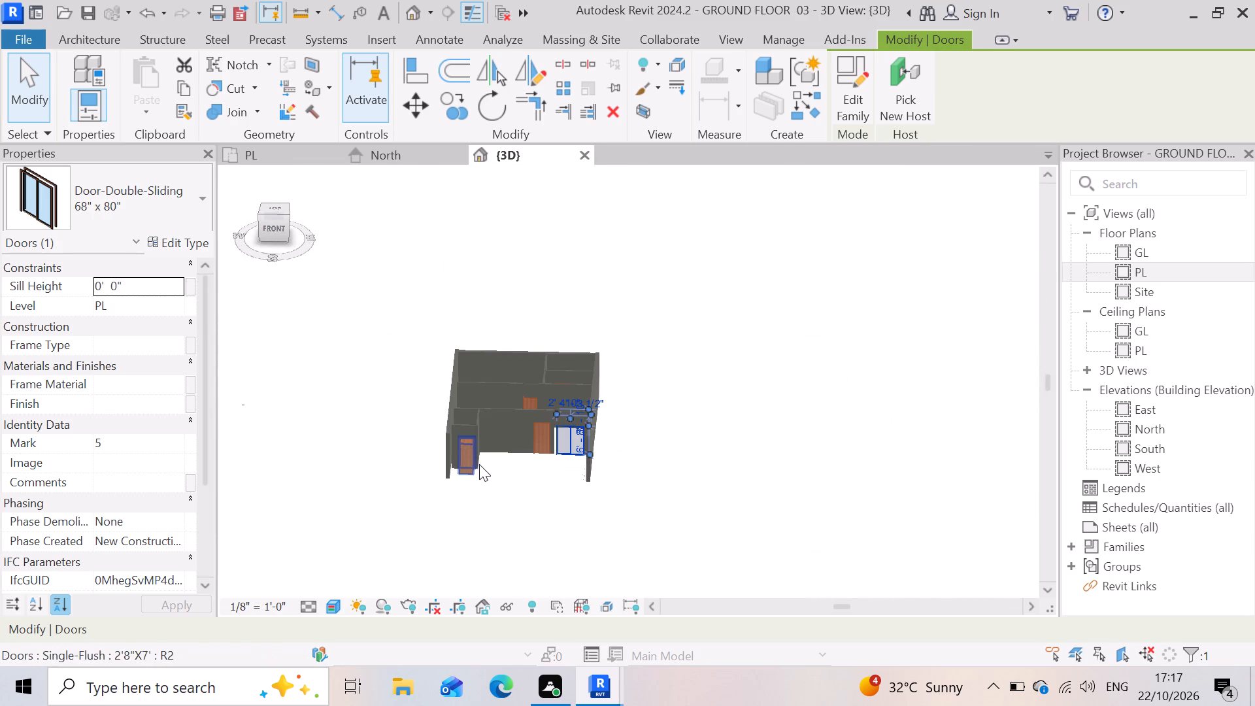
{"action": "scroll", "coordinate": [539, 431], "scroll_direction": "up", "scroll_amount": 6}
{"action": "scroll", "coordinate": [685, 429], "scroll_direction": "up", "scroll_amount": 3}
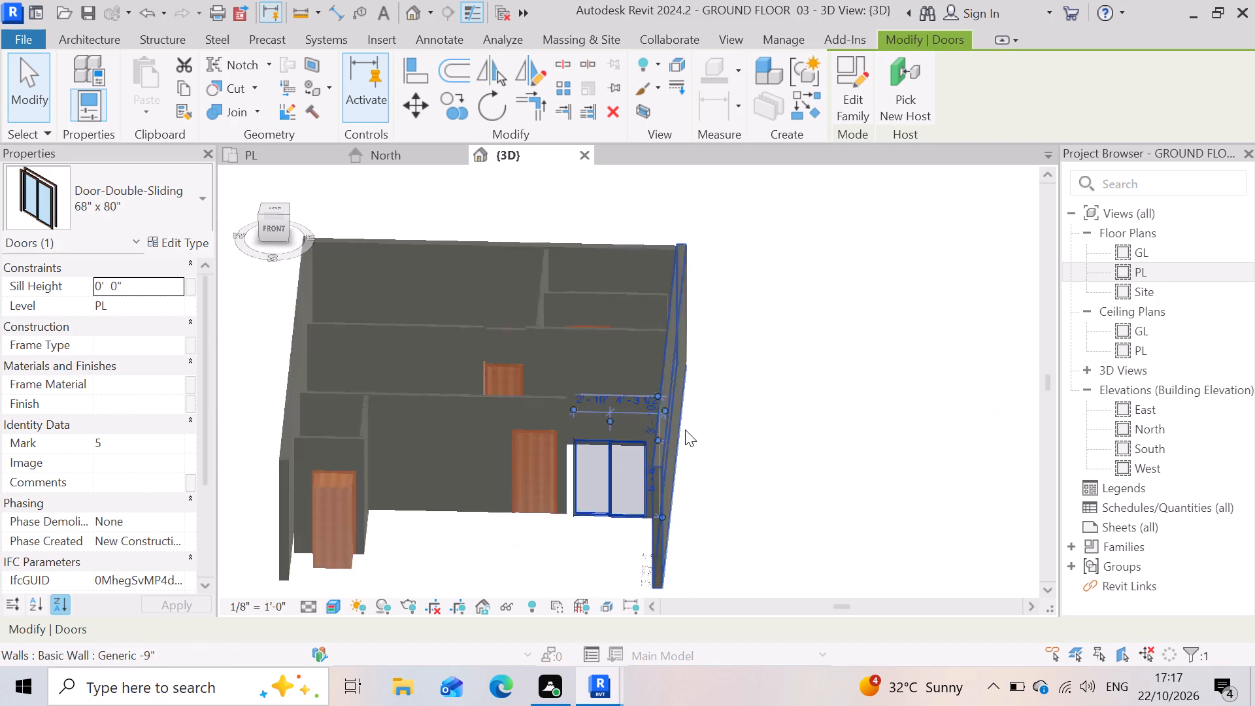
{"action": "scroll", "coordinate": [705, 396], "scroll_direction": "down", "scroll_amount": 3}
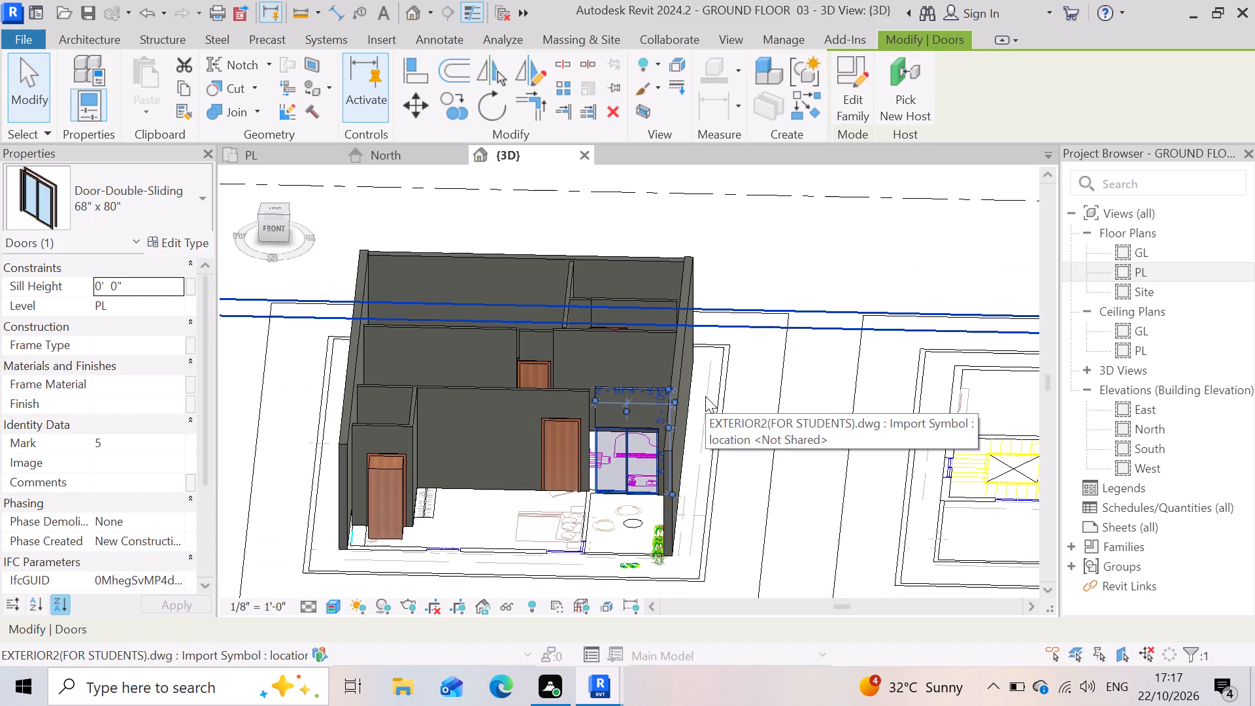
{"action": "scroll", "coordinate": [360, 409], "scroll_direction": "up", "scroll_amount": 3}
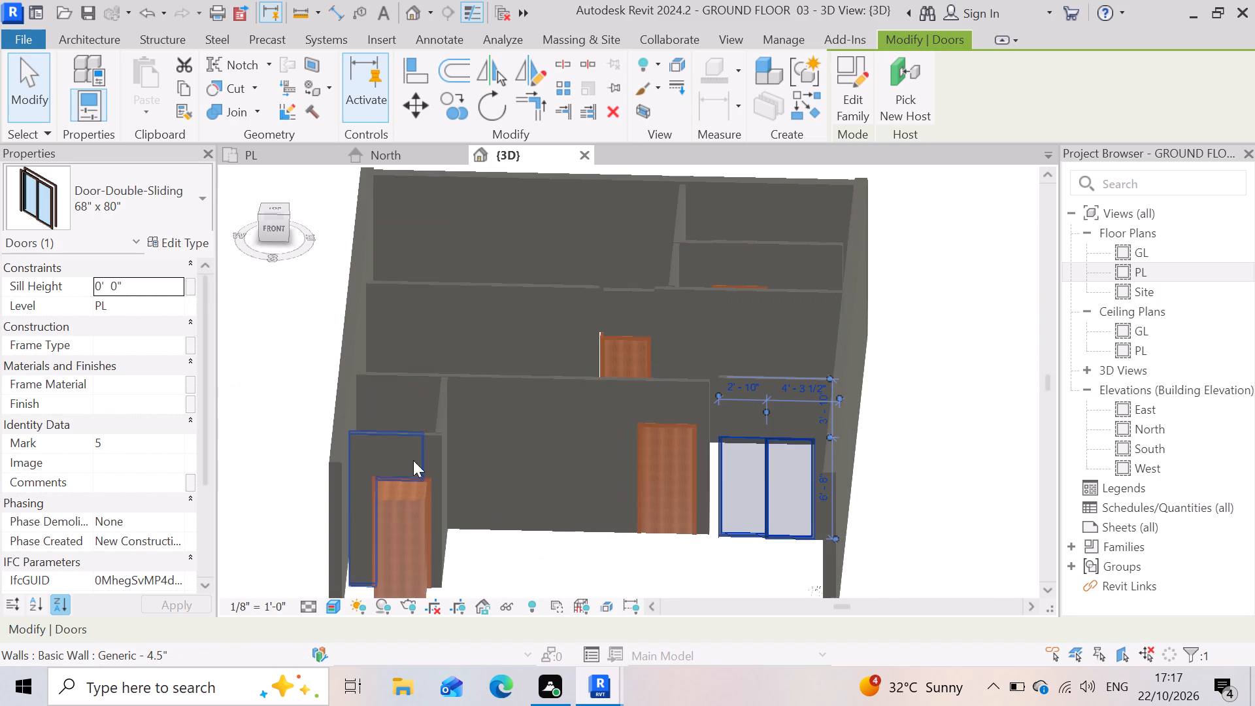
{"action": "scroll", "coordinate": [637, 474], "scroll_direction": "down", "scroll_amount": 3}
{"action": "scroll", "coordinate": [744, 599], "scroll_direction": "up", "scroll_amount": 3}
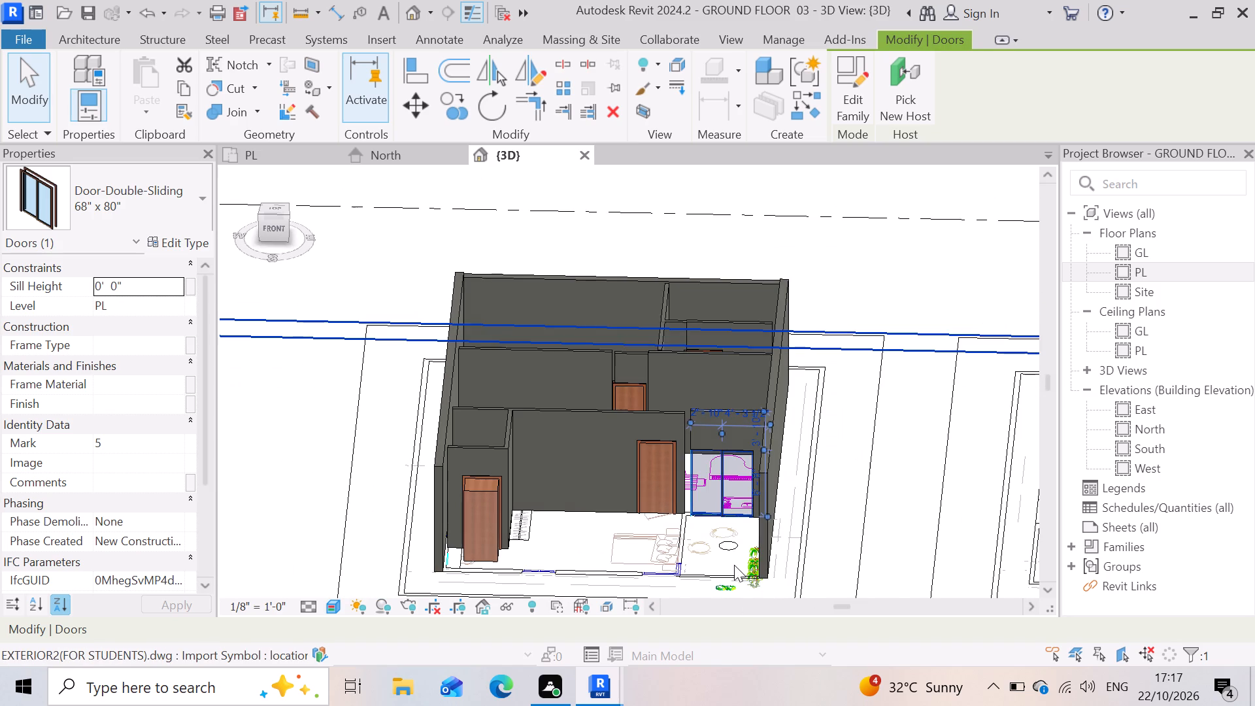
{"action": "scroll", "coordinate": [771, 558], "scroll_direction": "up", "scroll_amount": 3}
{"action": "scroll", "coordinate": [718, 474], "scroll_direction": "up", "scroll_amount": 3}
{"action": "scroll", "coordinate": [619, 458], "scroll_direction": "up", "scroll_amount": 3}
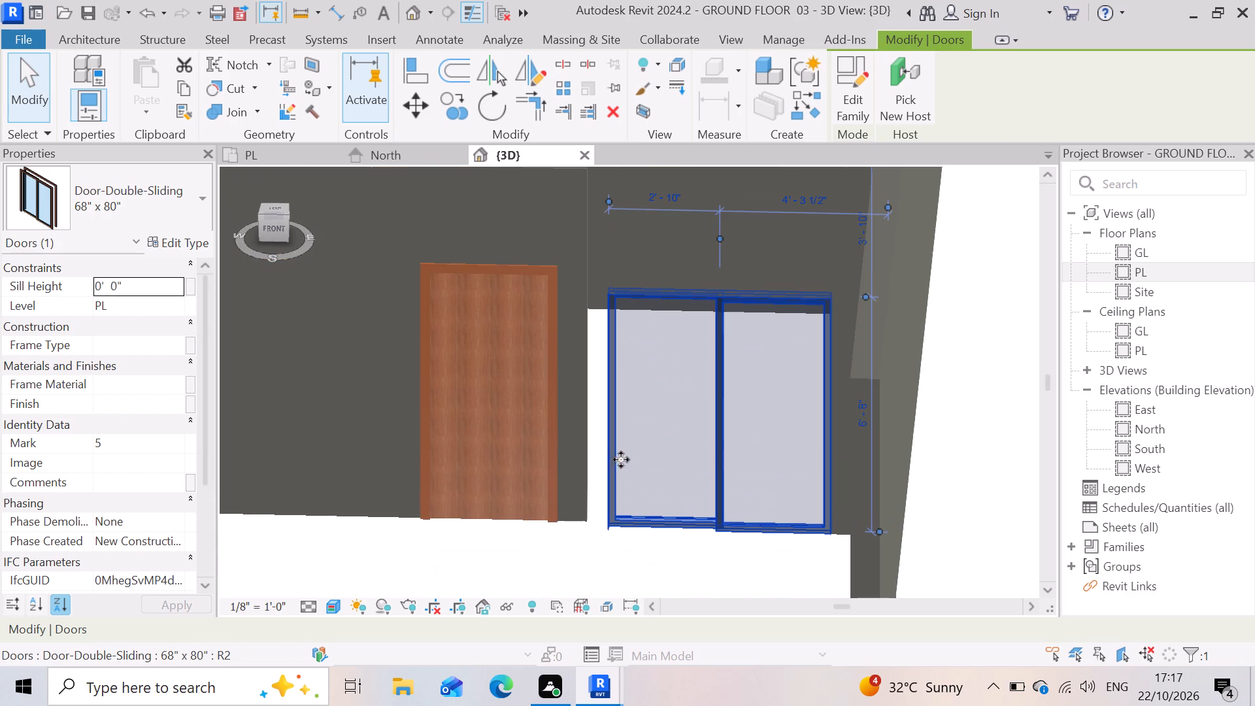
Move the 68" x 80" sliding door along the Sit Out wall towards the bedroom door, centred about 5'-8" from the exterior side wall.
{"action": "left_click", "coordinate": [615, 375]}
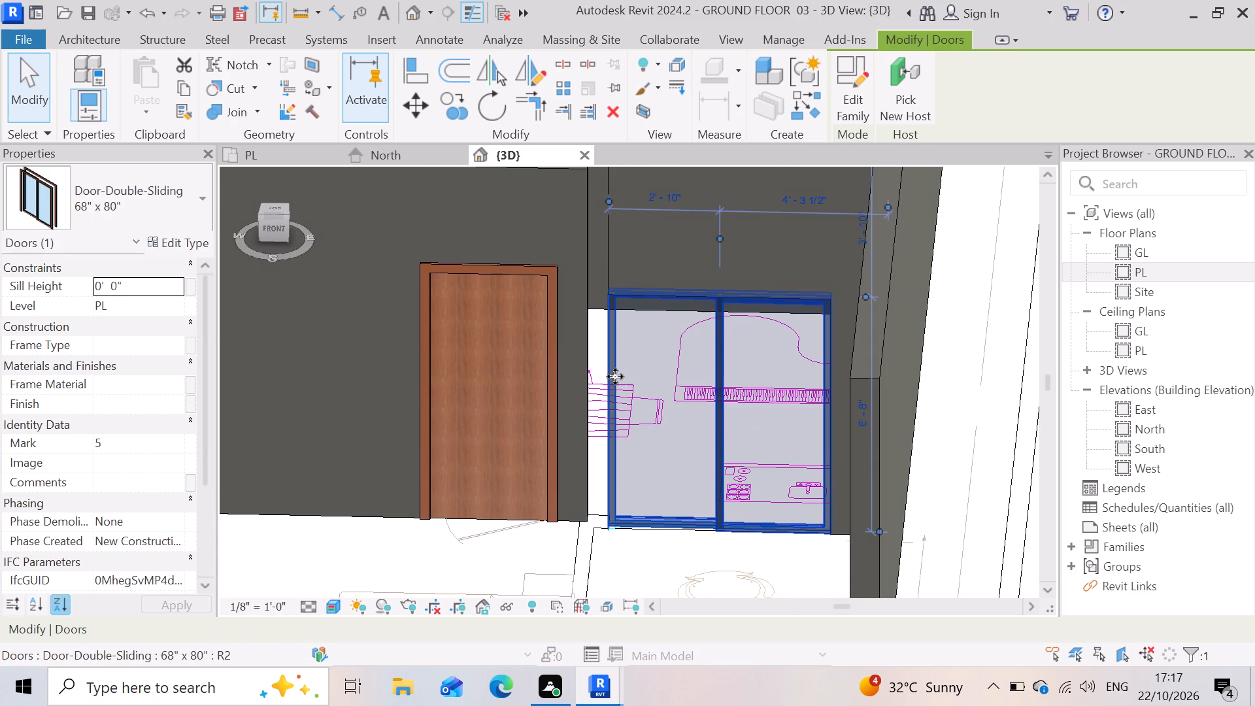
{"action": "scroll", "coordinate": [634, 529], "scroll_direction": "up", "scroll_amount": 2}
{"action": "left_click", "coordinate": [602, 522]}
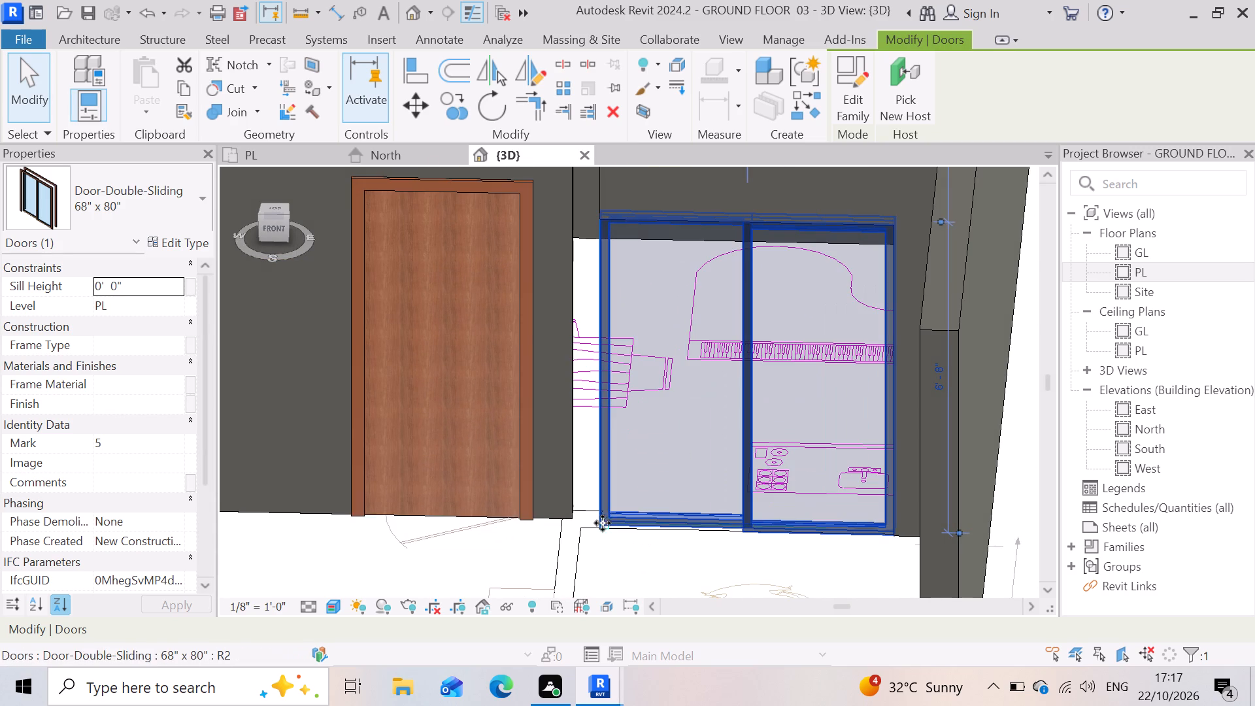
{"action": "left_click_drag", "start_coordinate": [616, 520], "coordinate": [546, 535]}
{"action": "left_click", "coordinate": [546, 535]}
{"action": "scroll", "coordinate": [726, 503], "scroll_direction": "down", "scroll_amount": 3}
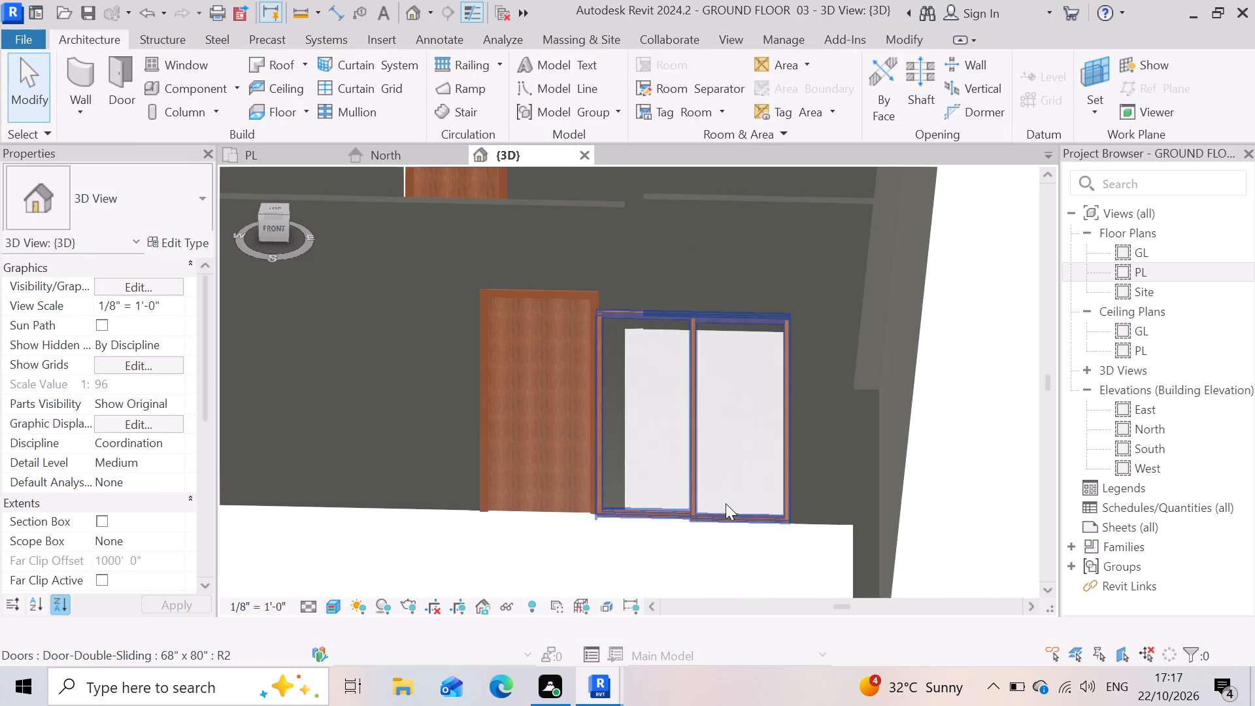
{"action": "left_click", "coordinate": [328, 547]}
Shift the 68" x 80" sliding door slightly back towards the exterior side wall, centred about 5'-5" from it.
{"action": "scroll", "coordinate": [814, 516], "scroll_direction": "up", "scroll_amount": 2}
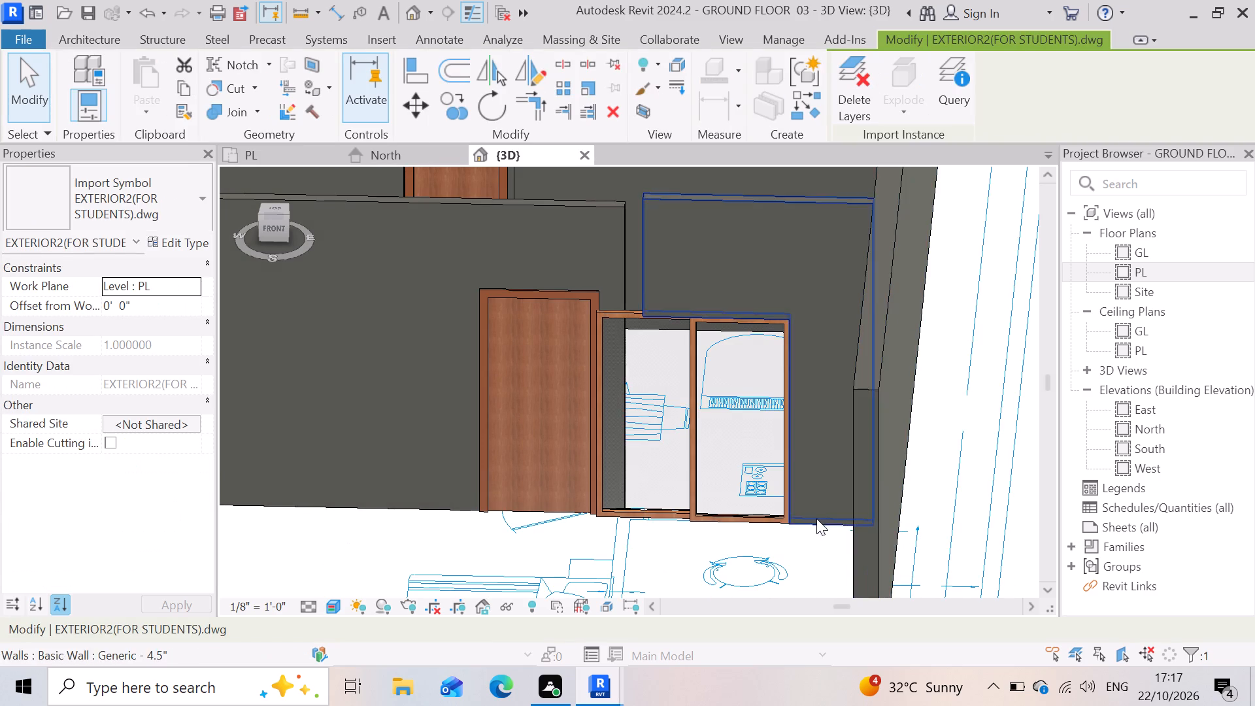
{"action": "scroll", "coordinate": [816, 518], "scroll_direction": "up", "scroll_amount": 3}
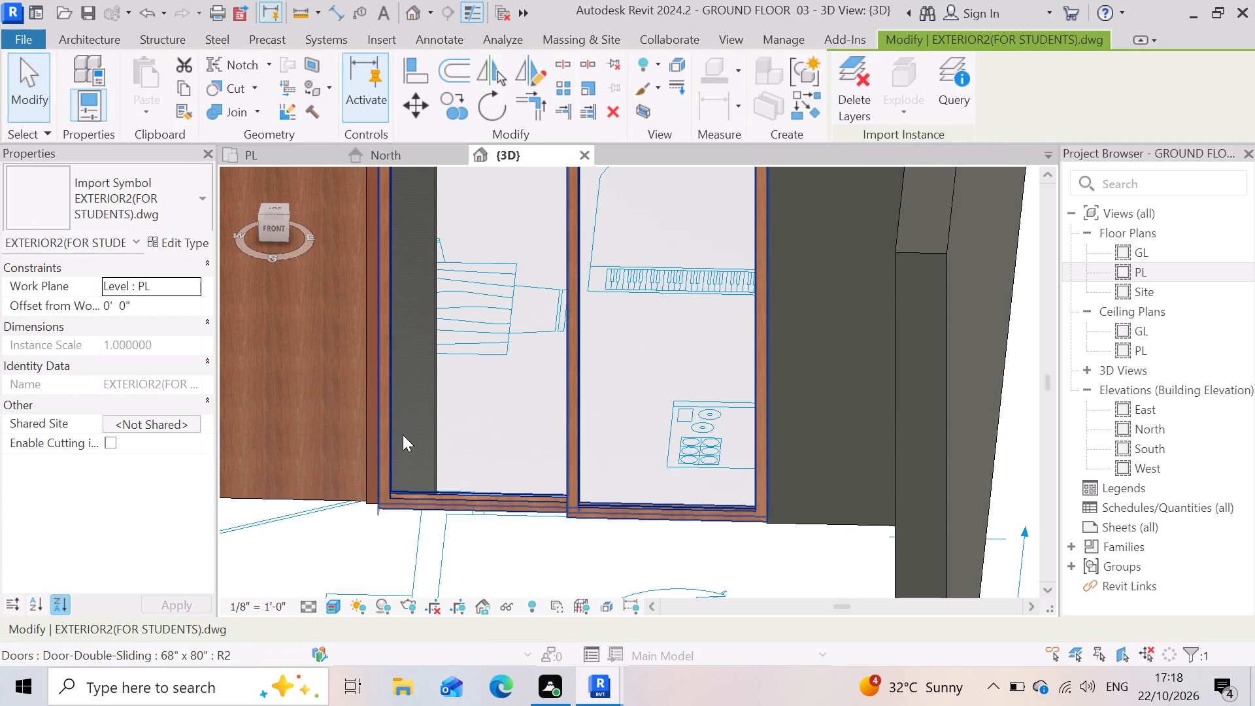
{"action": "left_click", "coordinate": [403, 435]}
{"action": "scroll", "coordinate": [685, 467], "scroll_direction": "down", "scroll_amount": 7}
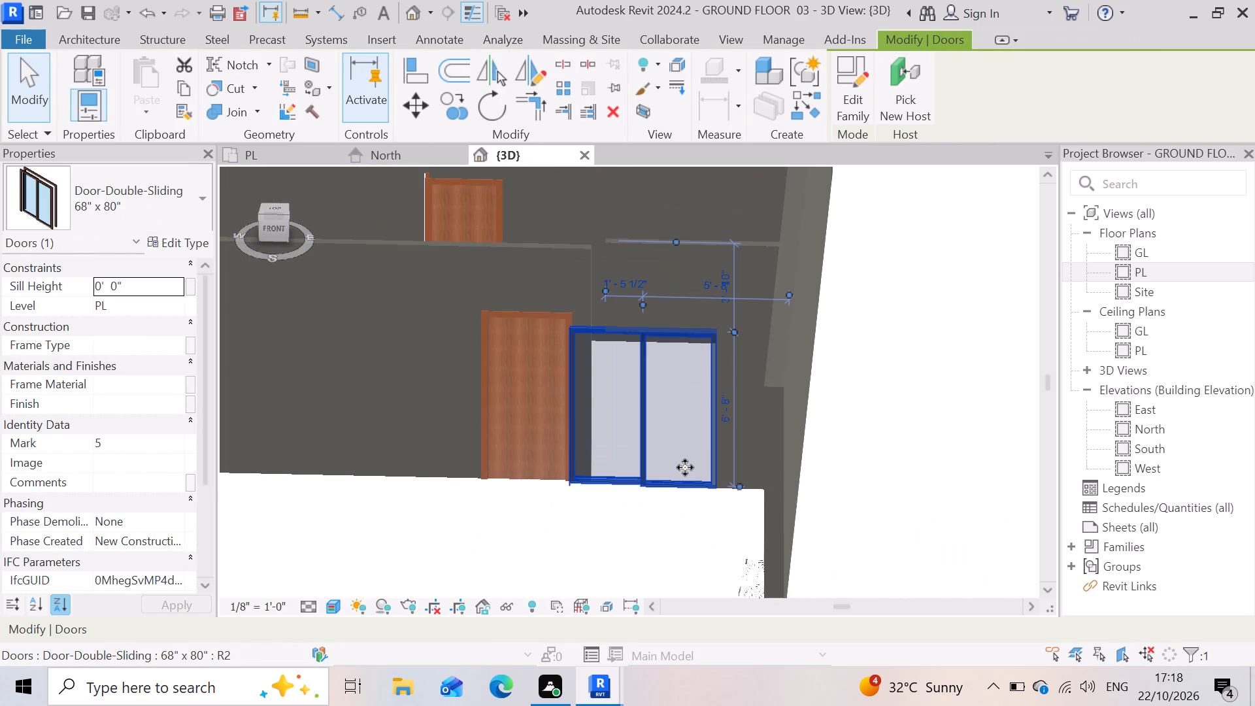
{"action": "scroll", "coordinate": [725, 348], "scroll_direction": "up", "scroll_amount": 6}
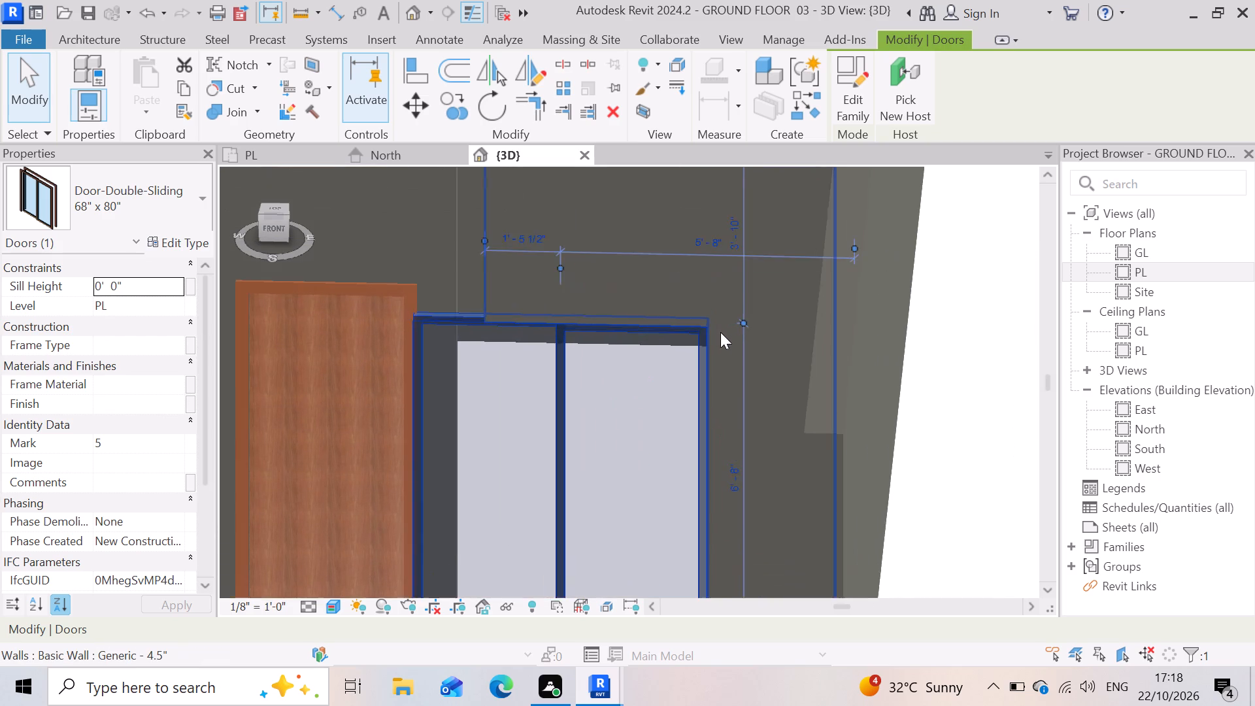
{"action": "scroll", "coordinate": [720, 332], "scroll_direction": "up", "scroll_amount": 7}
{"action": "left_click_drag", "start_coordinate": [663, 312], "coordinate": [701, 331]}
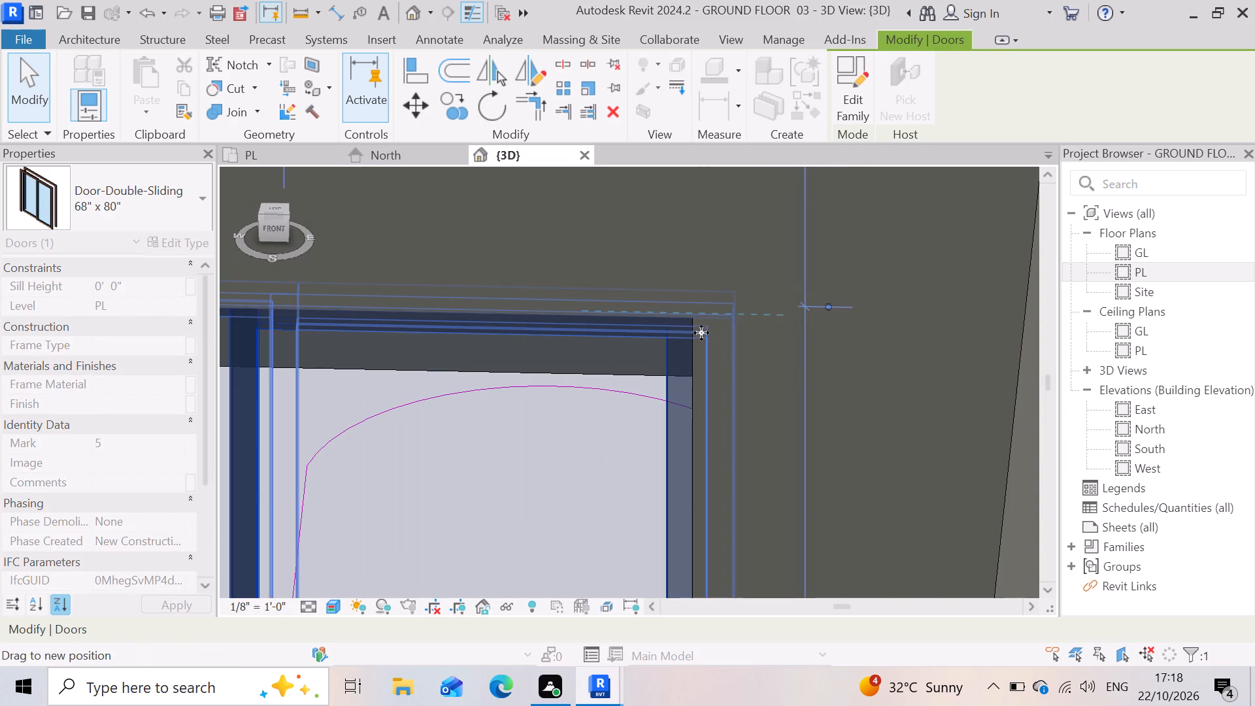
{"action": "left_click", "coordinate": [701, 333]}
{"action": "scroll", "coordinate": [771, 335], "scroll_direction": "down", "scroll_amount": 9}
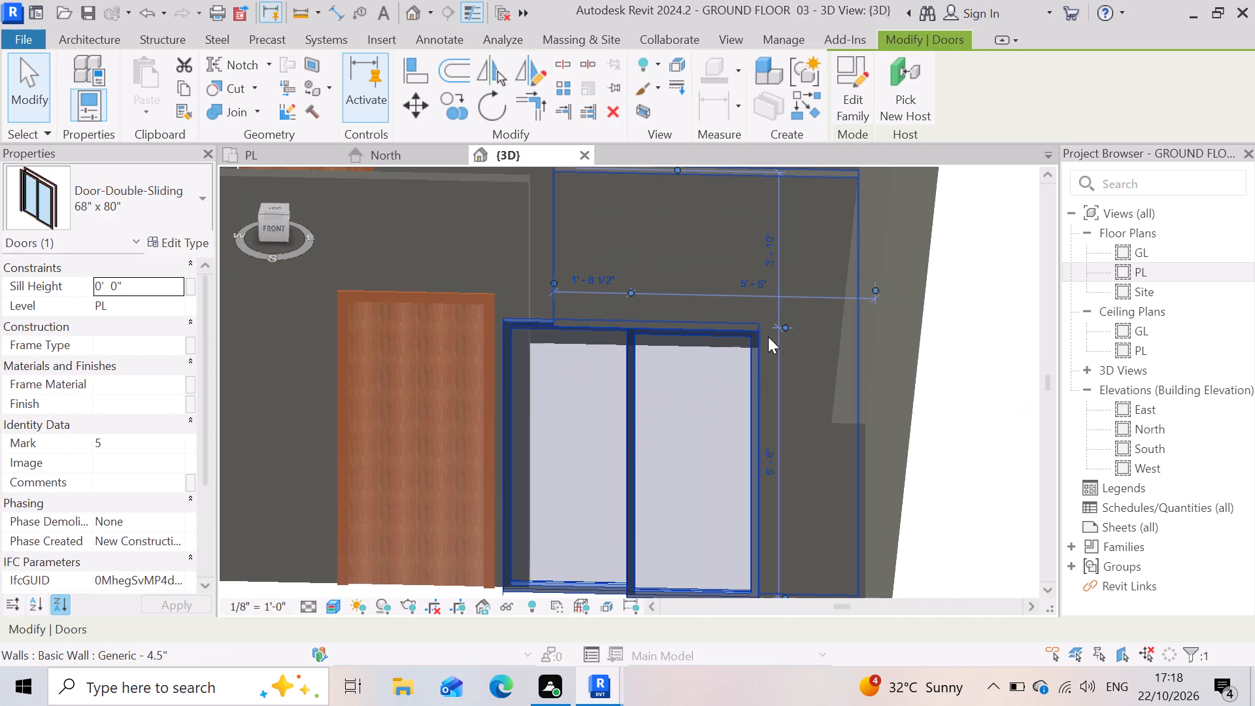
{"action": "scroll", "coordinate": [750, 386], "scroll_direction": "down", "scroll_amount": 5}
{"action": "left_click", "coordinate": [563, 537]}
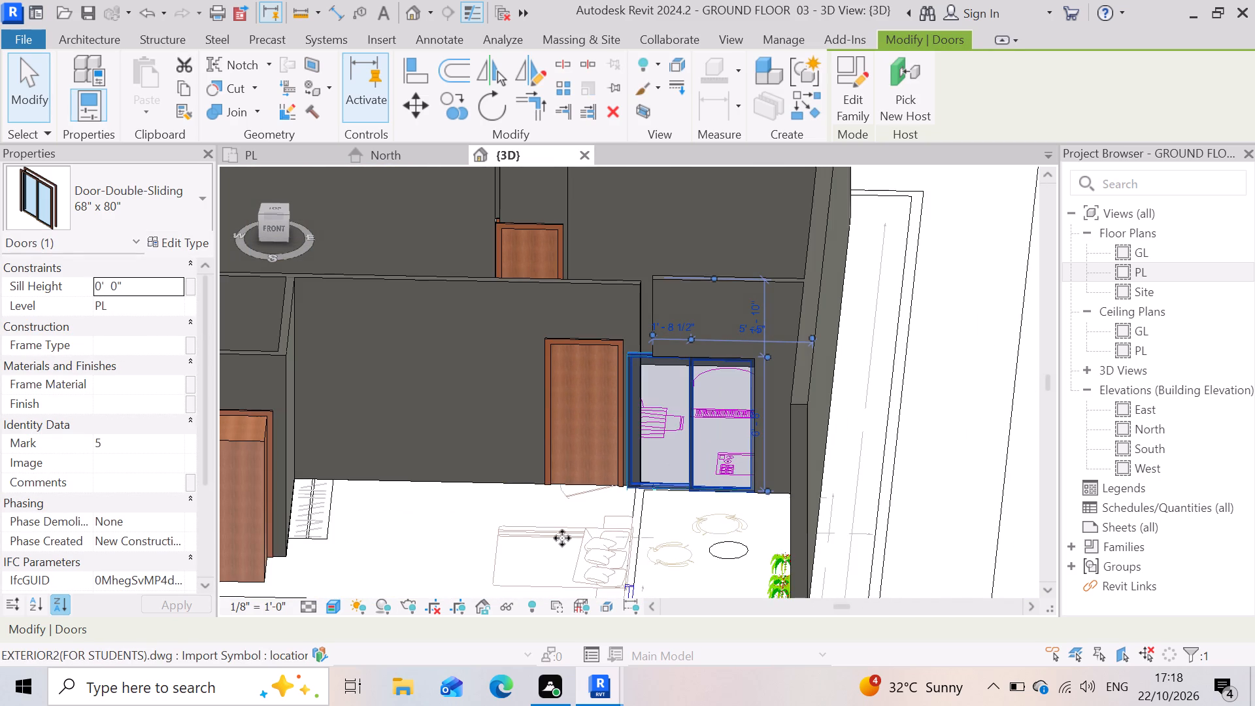
Examine the sliding door, the adjacent bedroom door and the 2'8"X7' single-flush door with their surrounding walls.
{"action": "scroll", "coordinate": [619, 486], "scroll_direction": "up", "scroll_amount": 3}
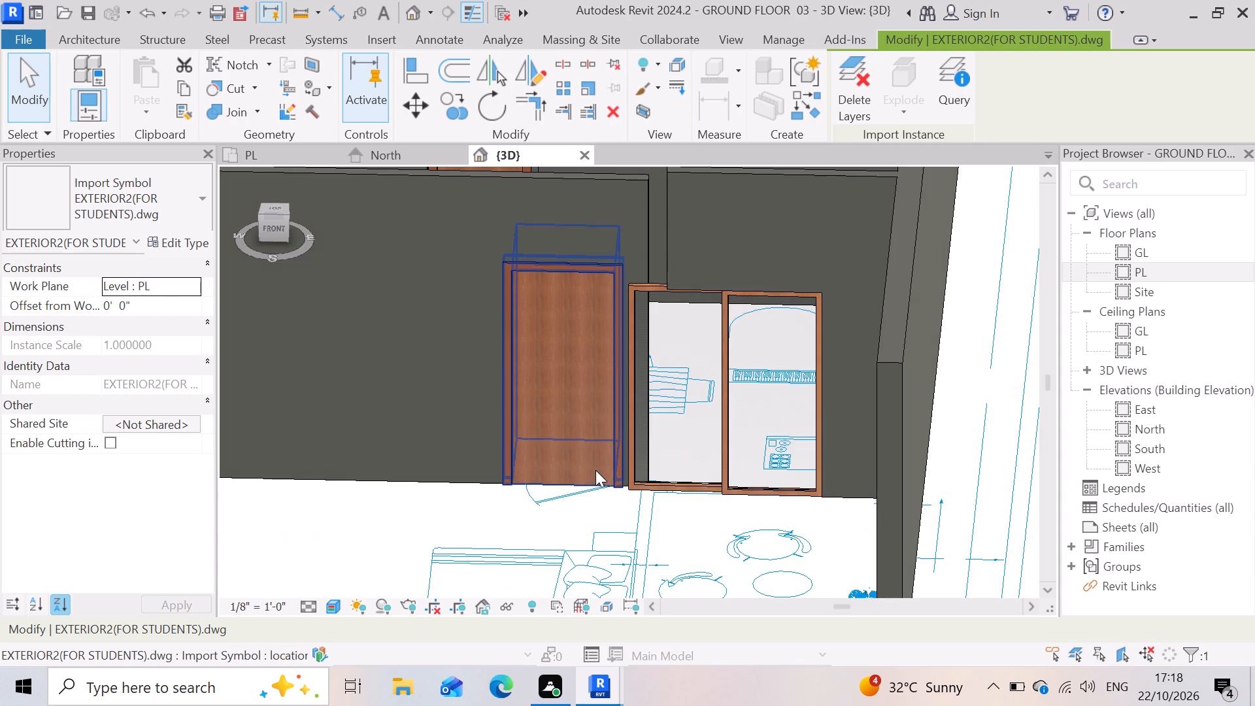
{"action": "scroll", "coordinate": [613, 465], "scroll_direction": "down", "scroll_amount": 6}
{"action": "scroll", "coordinate": [617, 364], "scroll_direction": "up", "scroll_amount": 5}
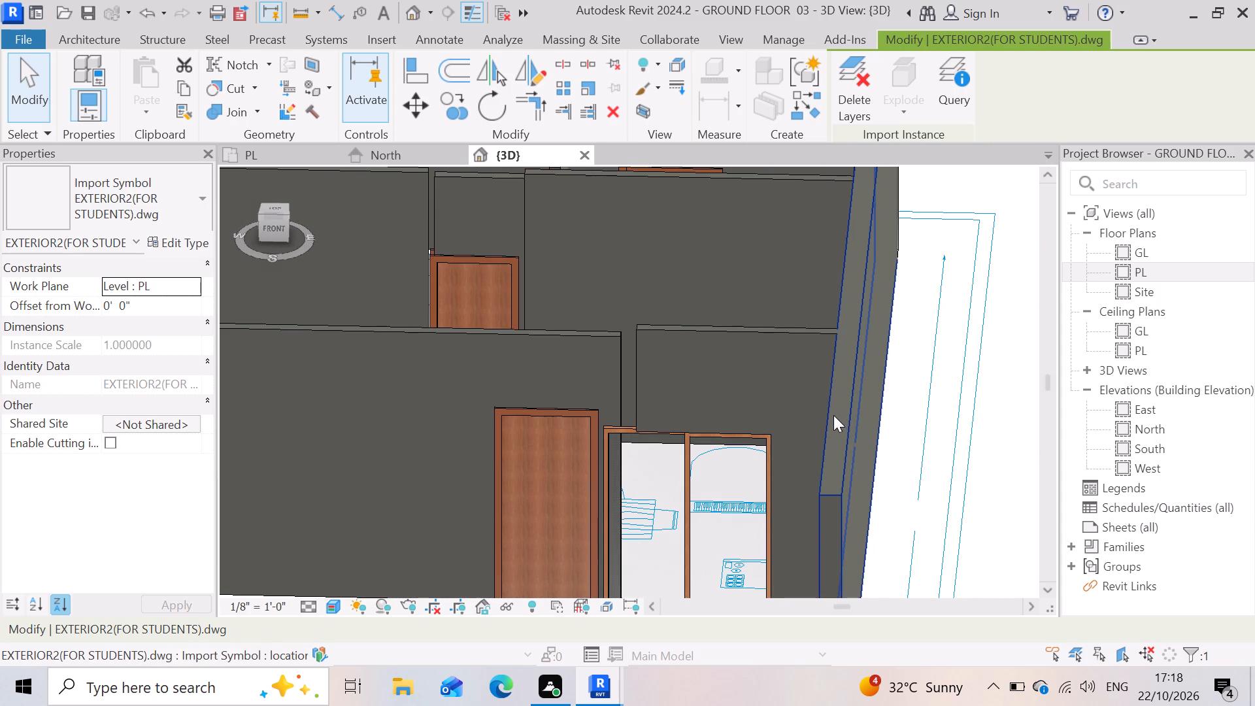
{"action": "scroll", "coordinate": [832, 415], "scroll_direction": "down", "scroll_amount": 6}
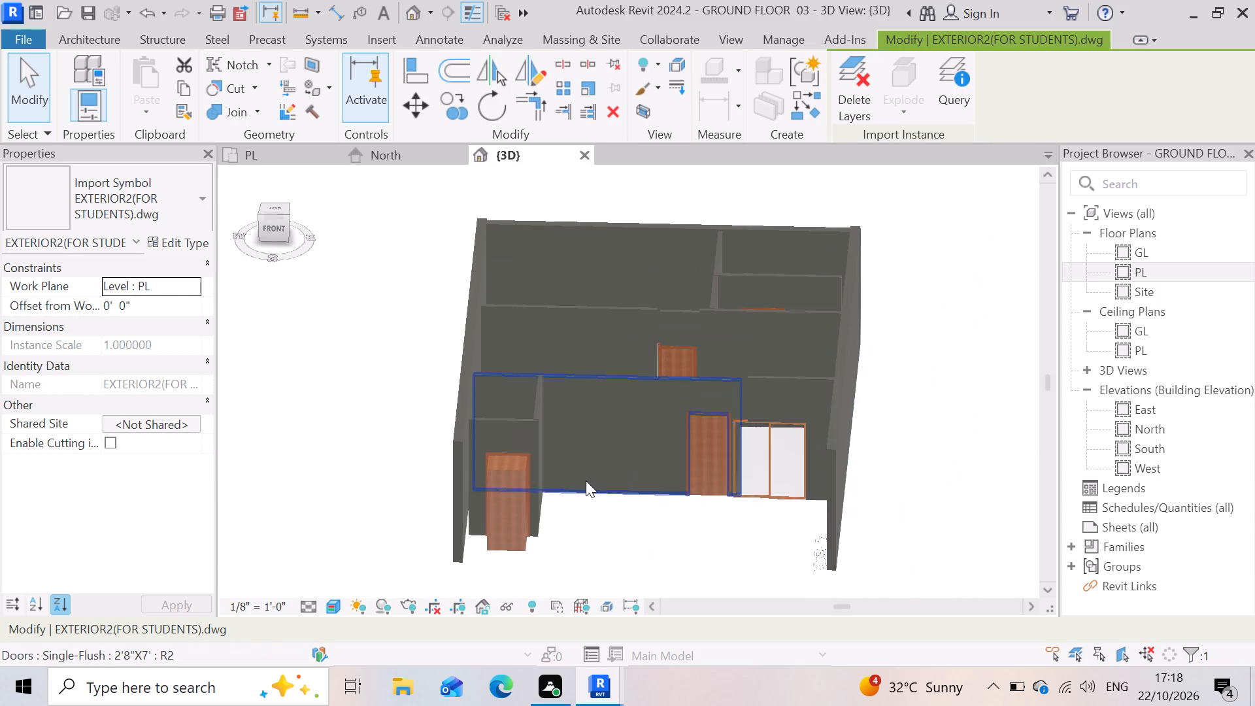
{"action": "scroll", "coordinate": [503, 519], "scroll_direction": "up", "scroll_amount": 3}
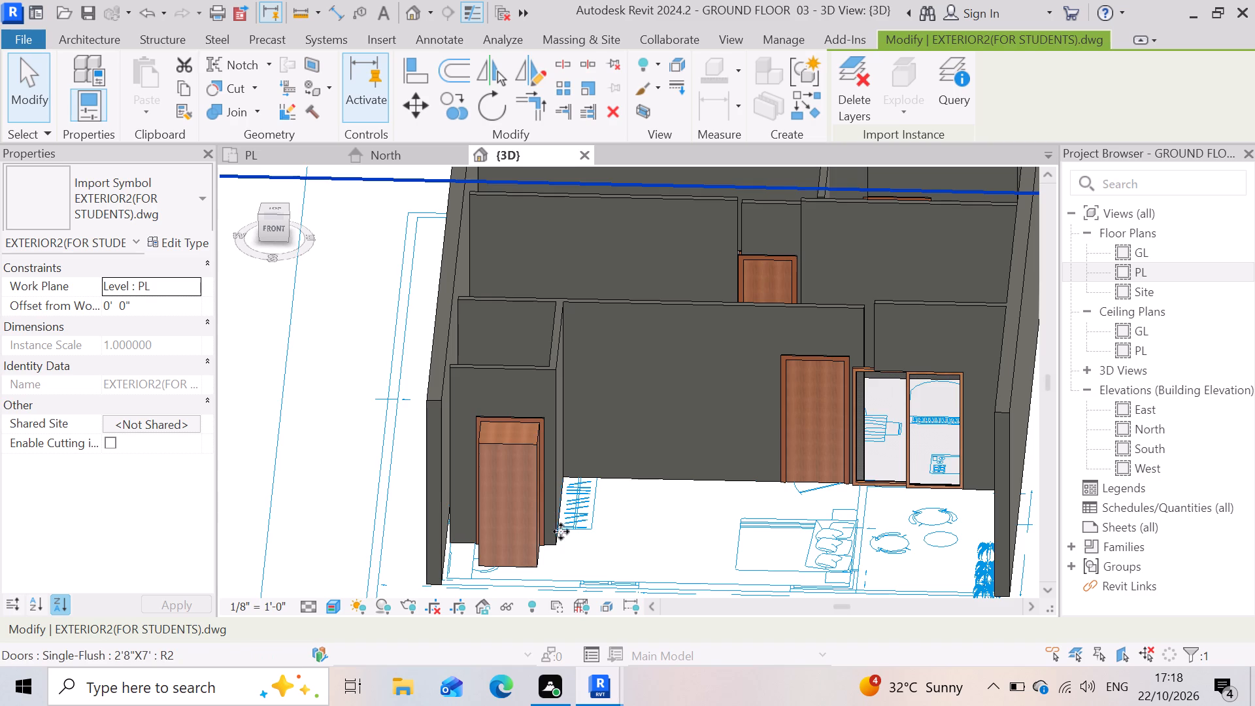
{"action": "scroll", "coordinate": [509, 569], "scroll_direction": "up", "scroll_amount": 3}
{"action": "scroll", "coordinate": [457, 584], "scroll_direction": "up", "scroll_amount": 2}
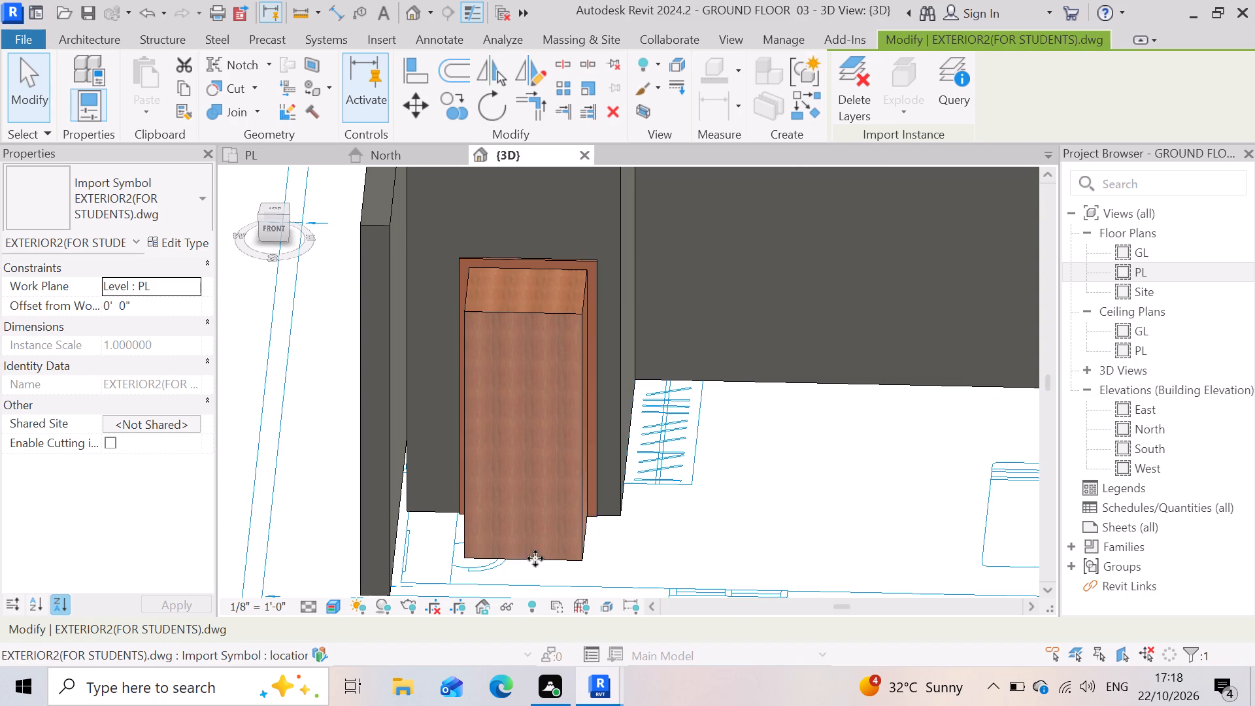
{"action": "scroll", "coordinate": [592, 499], "scroll_direction": "down", "scroll_amount": 6}
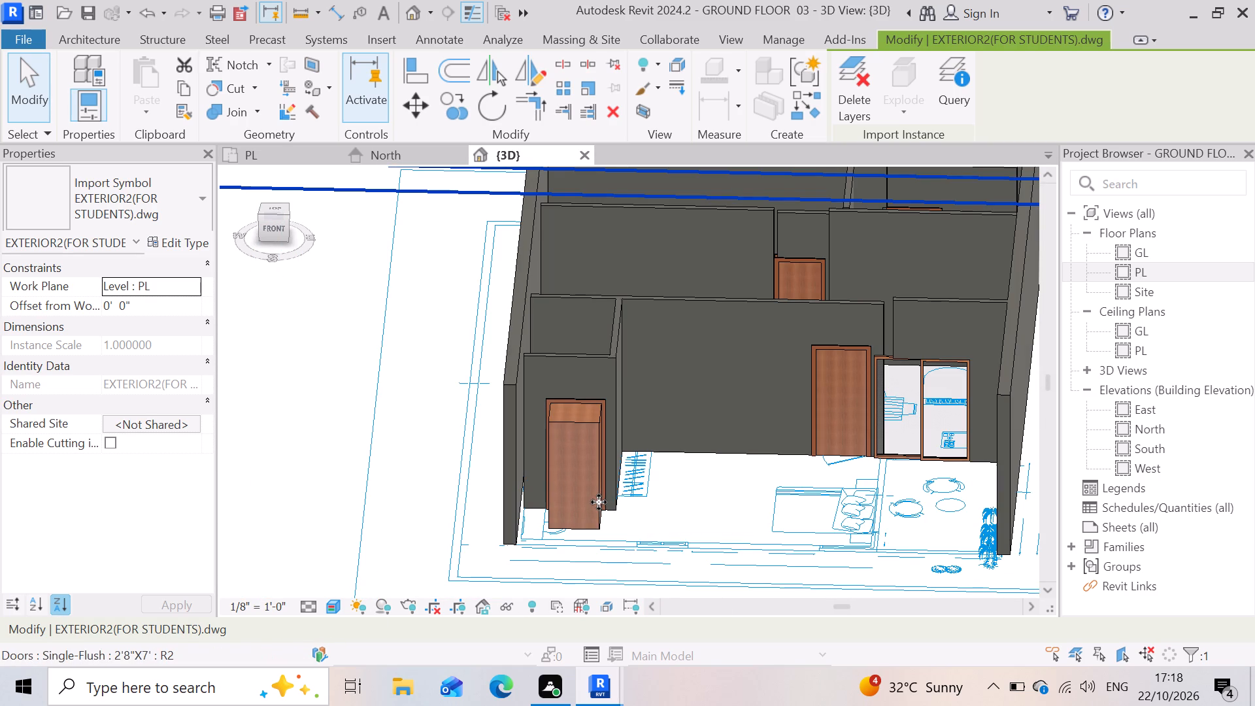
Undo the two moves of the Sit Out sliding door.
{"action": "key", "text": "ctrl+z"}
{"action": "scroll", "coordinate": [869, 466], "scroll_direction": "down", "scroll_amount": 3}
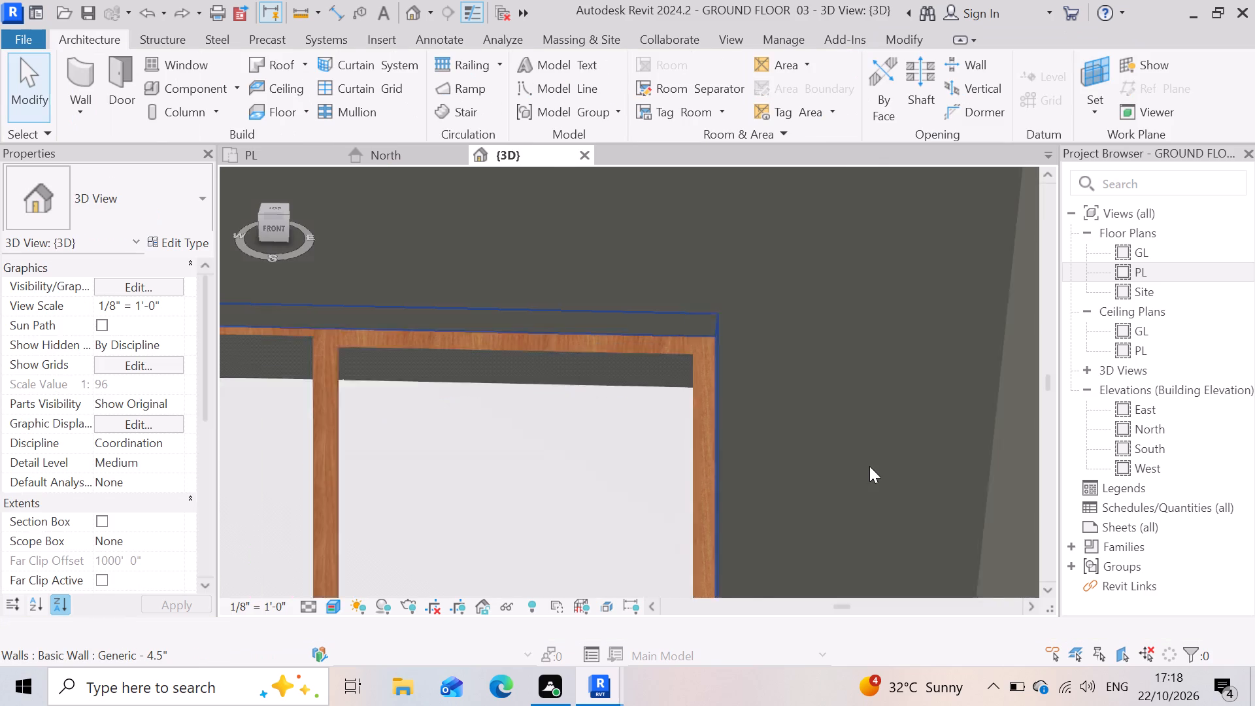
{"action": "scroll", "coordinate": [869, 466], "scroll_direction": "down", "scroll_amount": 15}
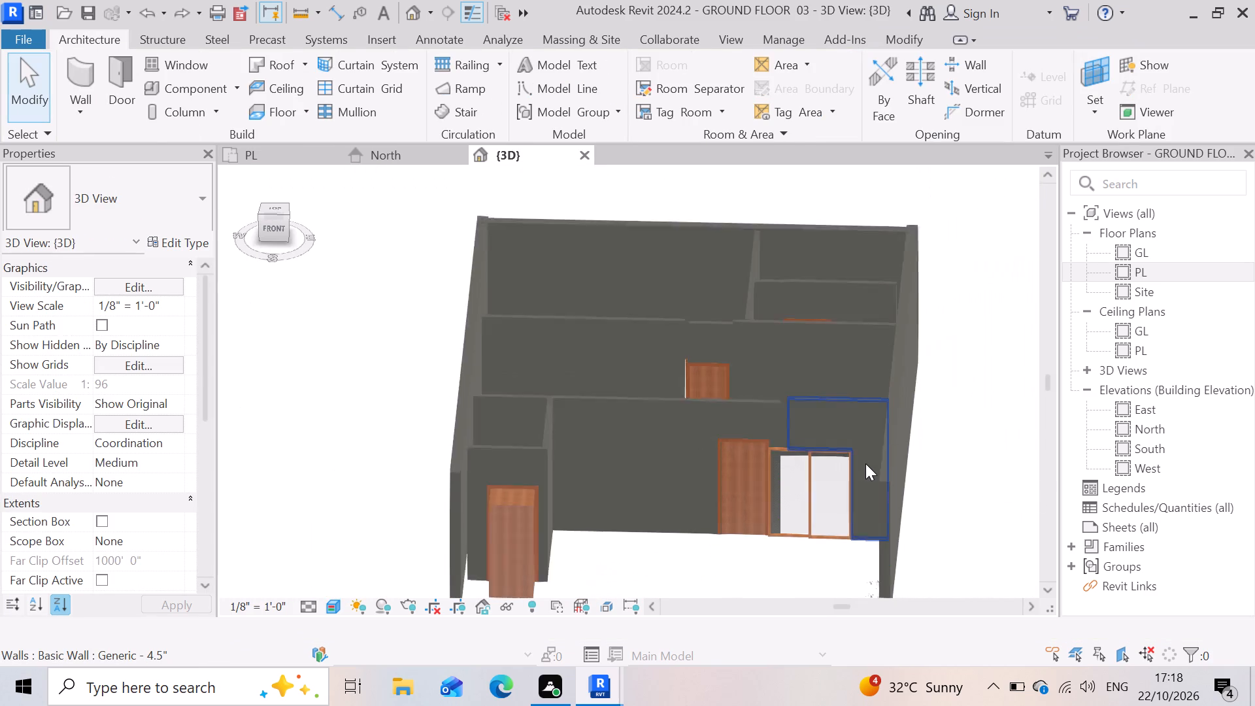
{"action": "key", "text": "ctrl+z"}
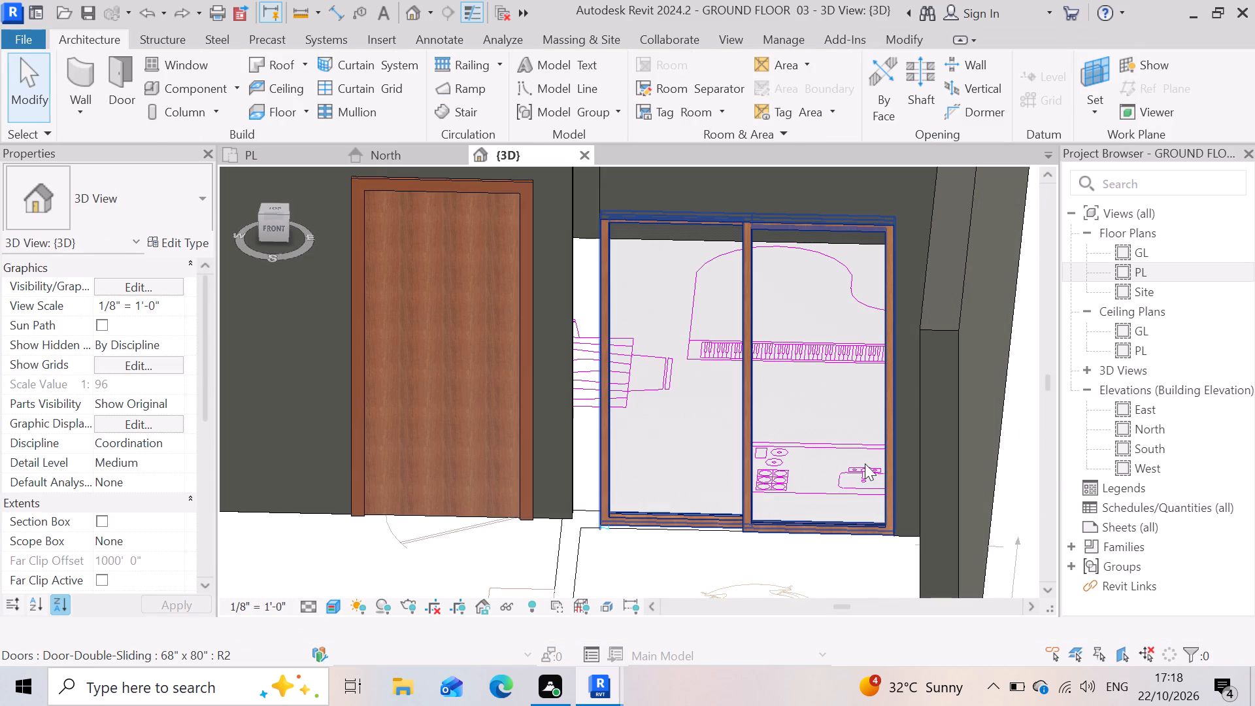
Undo the deletions of the Sit Out partition wall and the Generic -9" front exterior wall.
{"action": "key", "text": "ctrl+z"}
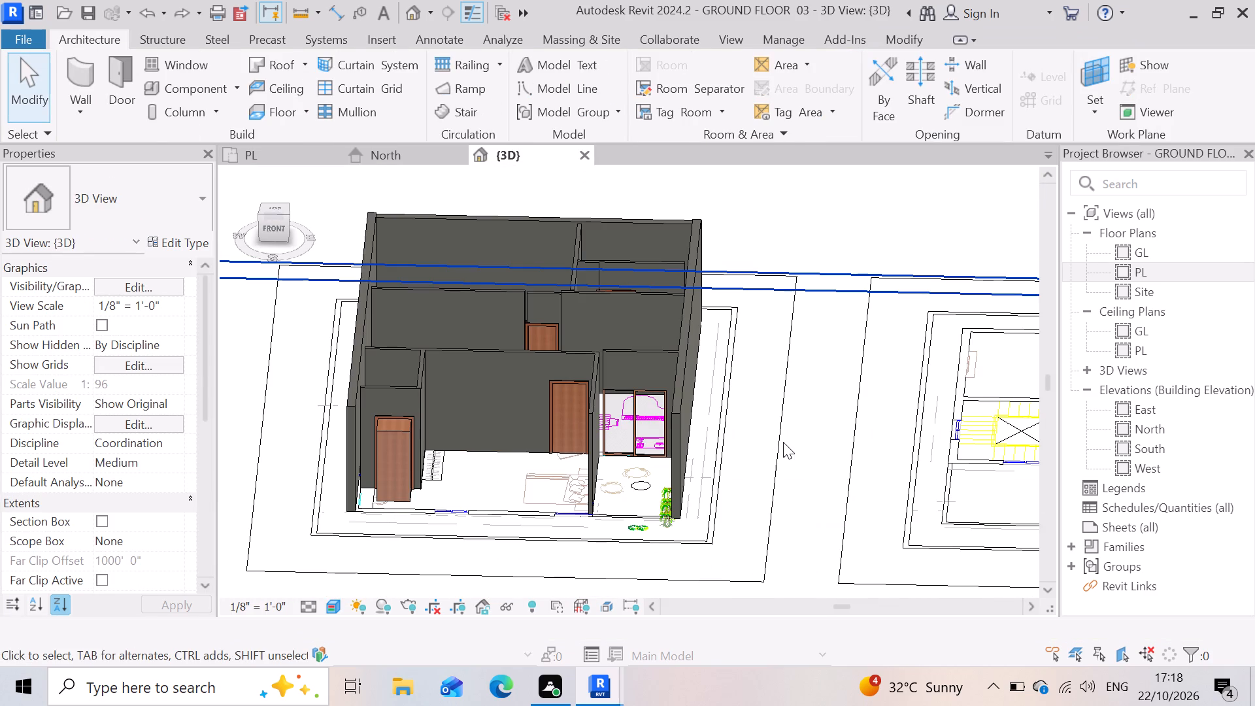
{"action": "key", "text": "ctrl+z"}
Check the front exterior wall in 3D and switch to the PL floor plan.
{"action": "scroll", "coordinate": [464, 502], "scroll_direction": "up", "scroll_amount": 2}
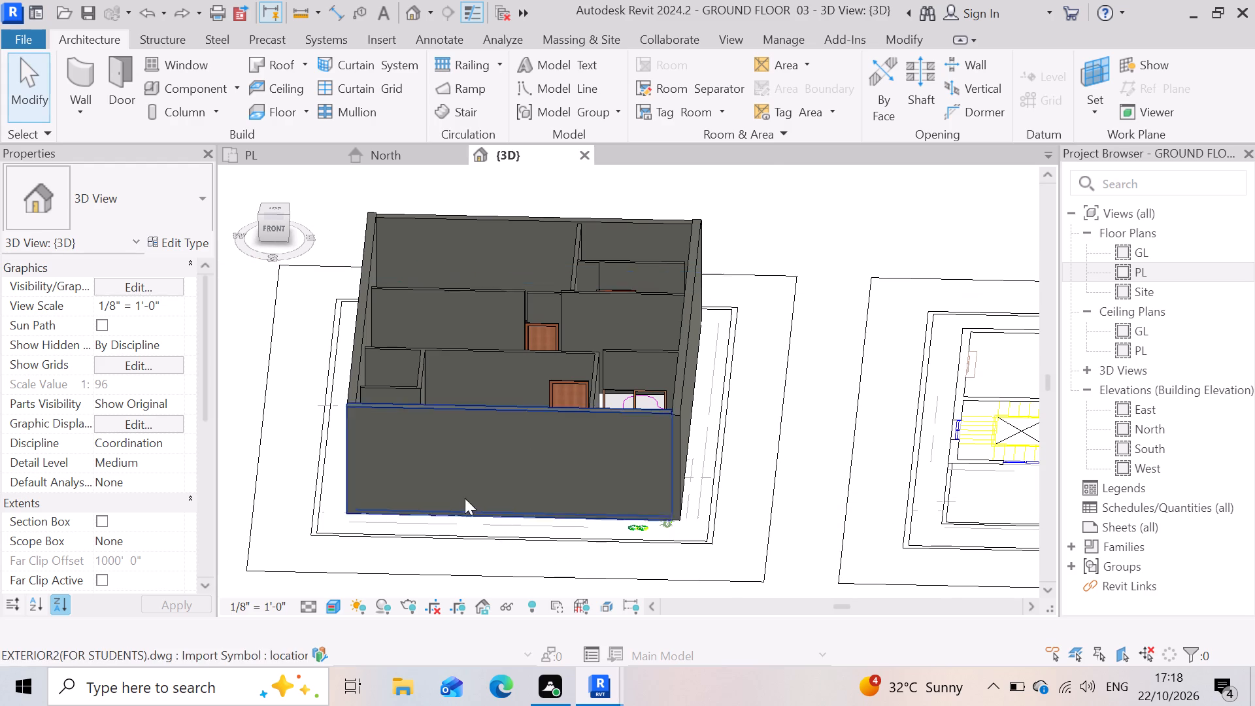
{"action": "scroll", "coordinate": [424, 448], "scroll_direction": "up", "scroll_amount": 4}
{"action": "scroll", "coordinate": [647, 400], "scroll_direction": "down", "scroll_amount": 3}
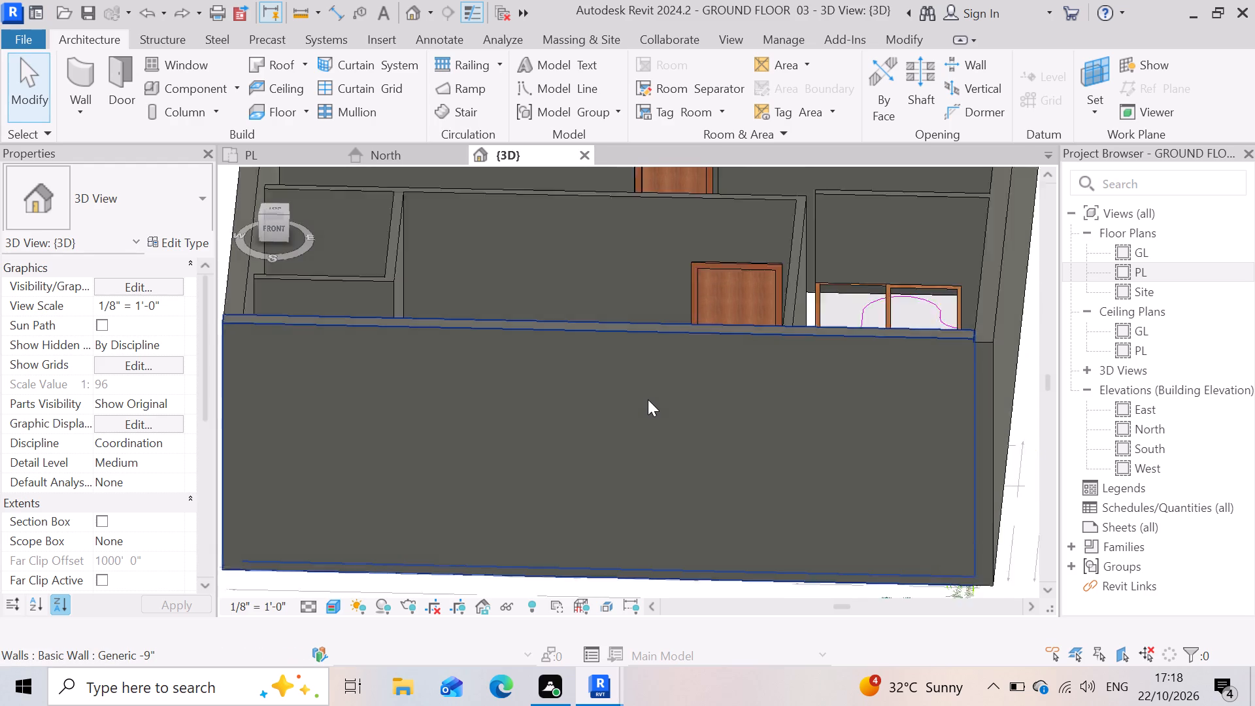
{"action": "scroll", "coordinate": [575, 546], "scroll_direction": "up", "scroll_amount": 2}
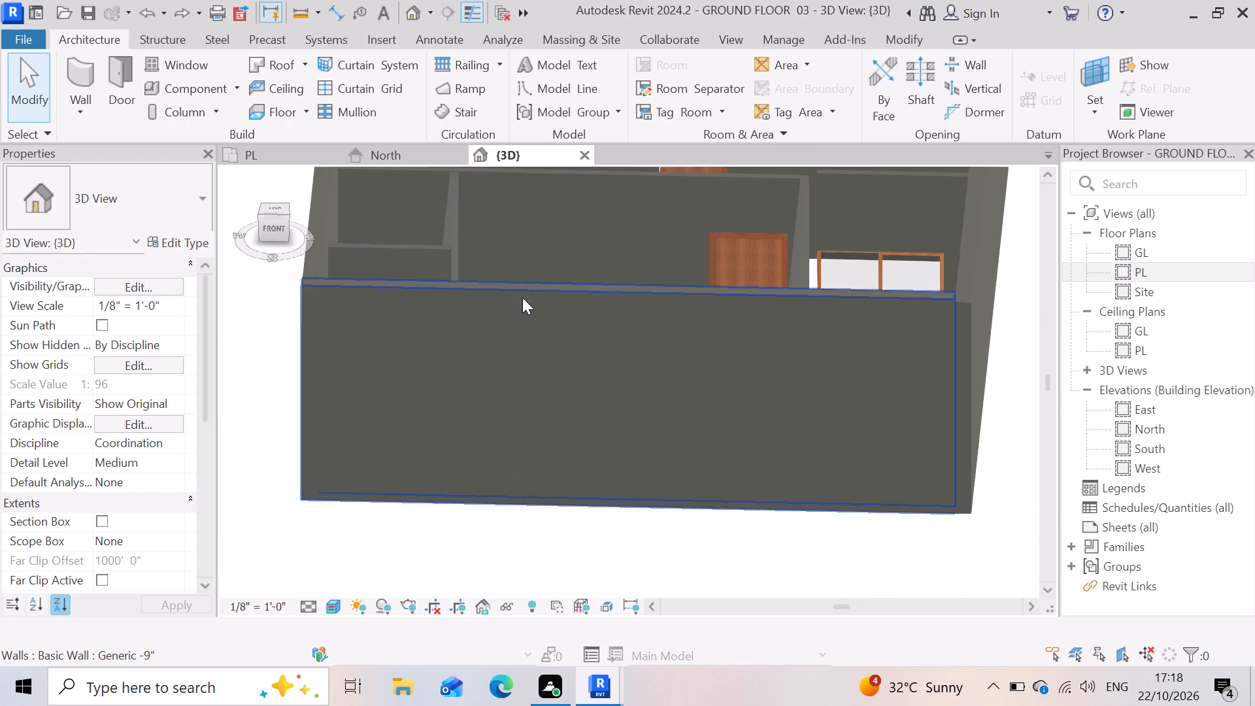
{"action": "left_click", "coordinate": [259, 152]}
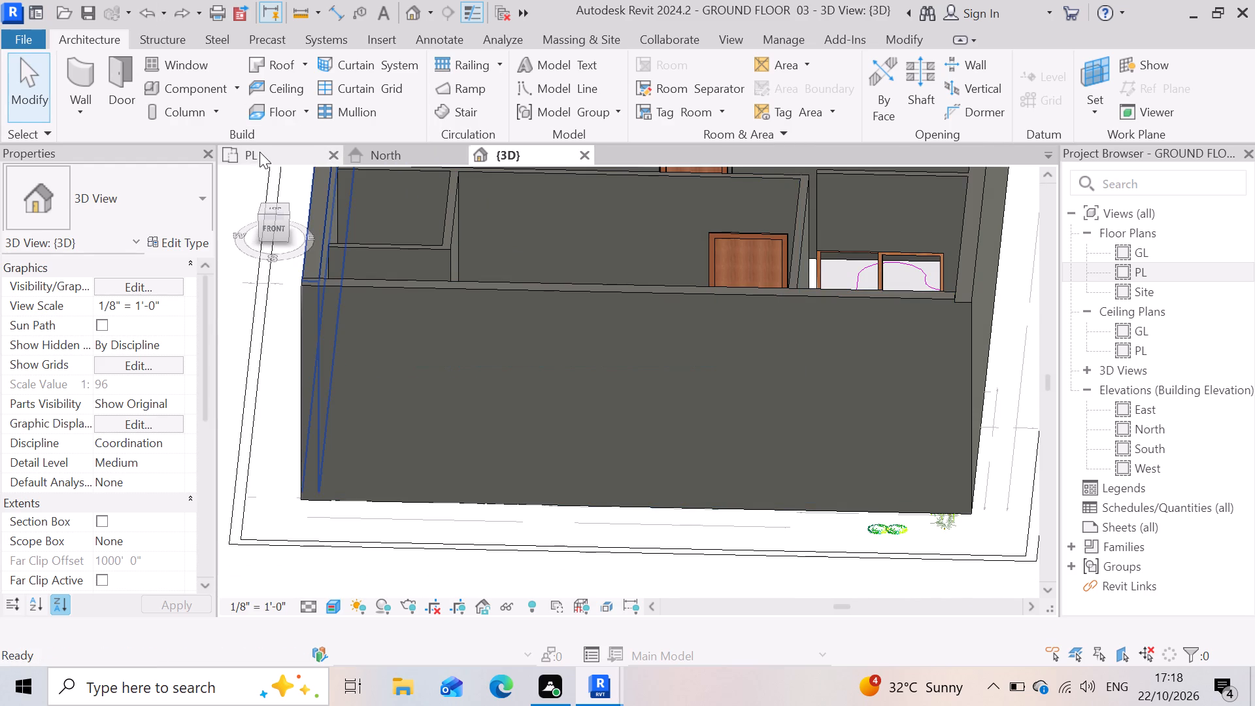
Start placing a window in the PL plan and duplicate the Fixed 36" x 48" type as 3'x 4'.
{"action": "scroll", "coordinate": [531, 328], "scroll_direction": "down", "scroll_amount": 5}
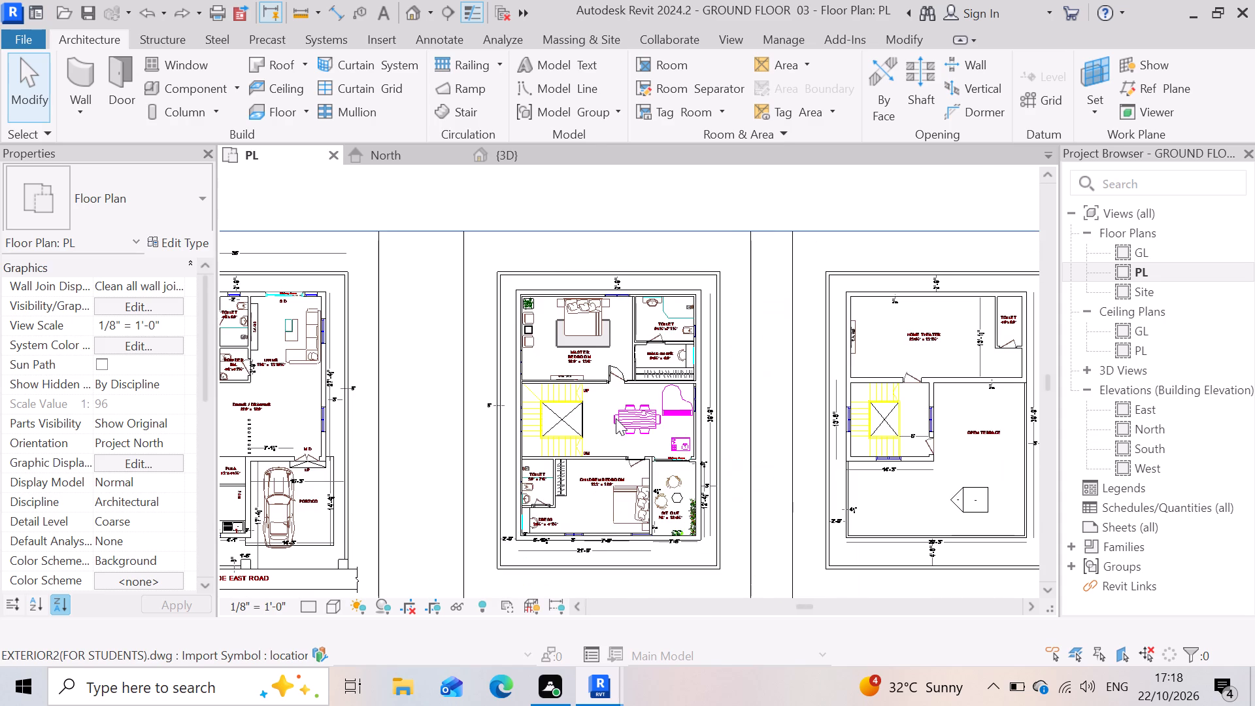
{"action": "scroll", "coordinate": [554, 523], "scroll_direction": "up", "scroll_amount": 12}
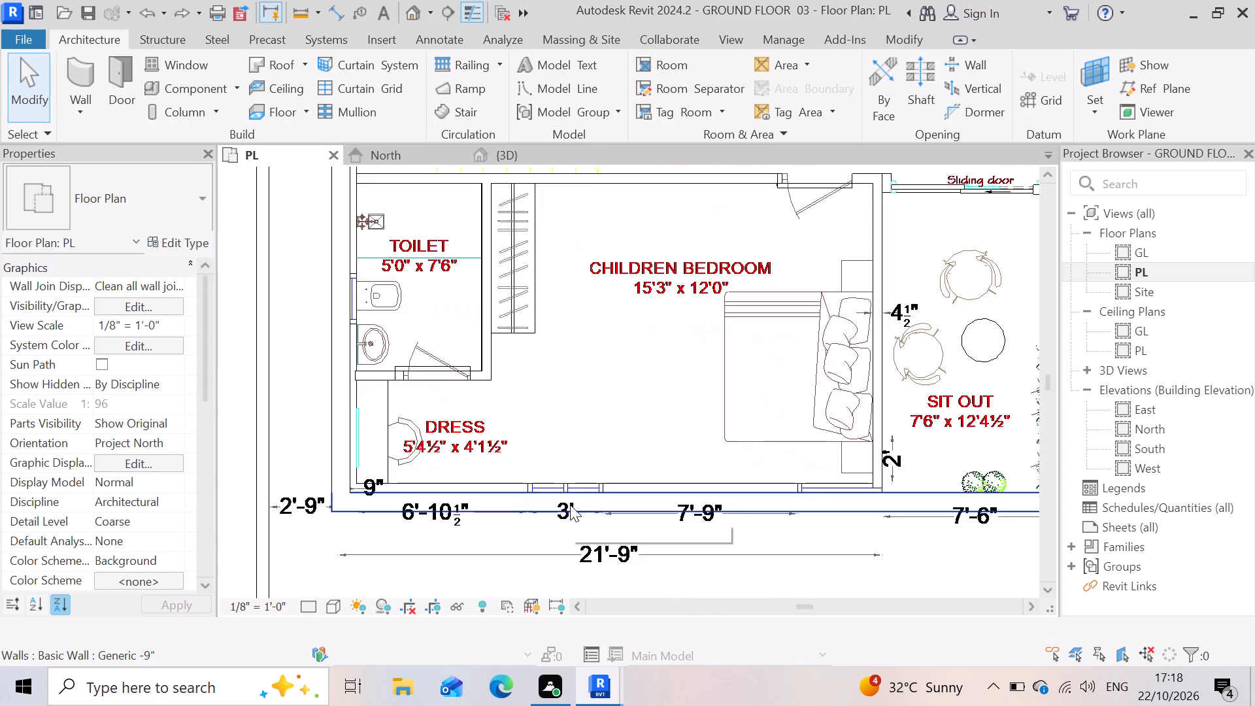
{"action": "scroll", "coordinate": [570, 505], "scroll_direction": "up", "scroll_amount": 6}
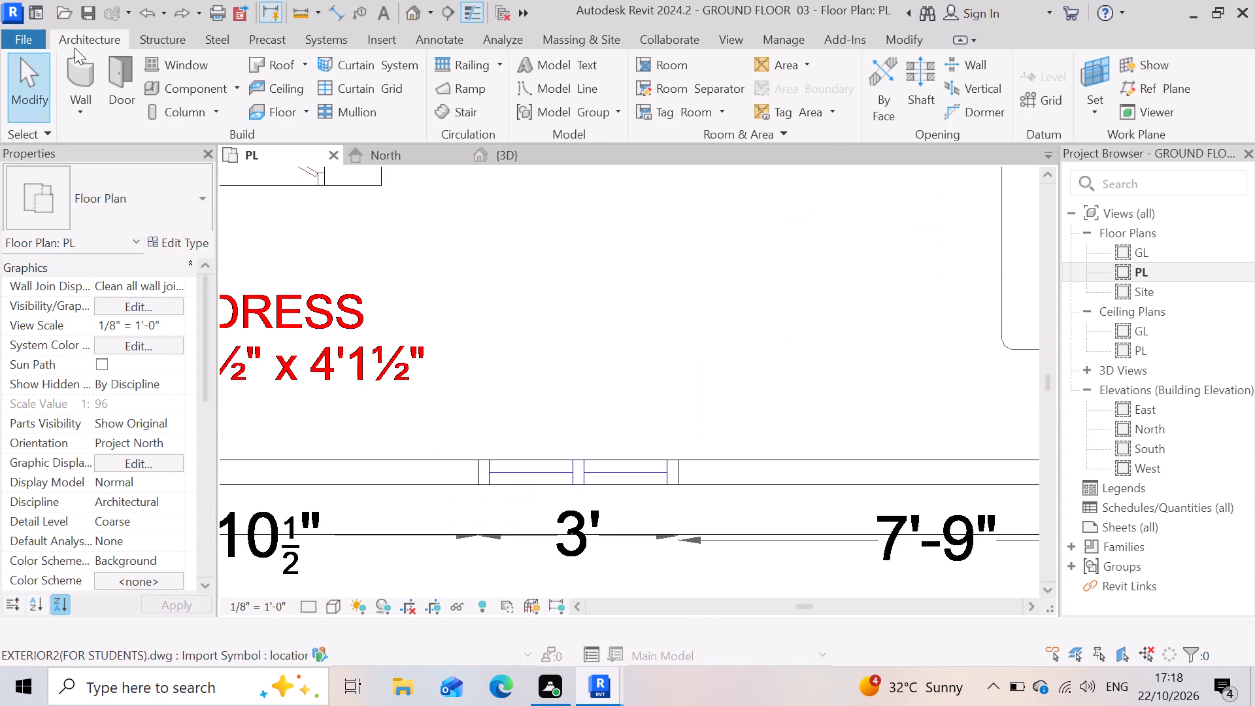
{"action": "left_click", "coordinate": [187, 63]}
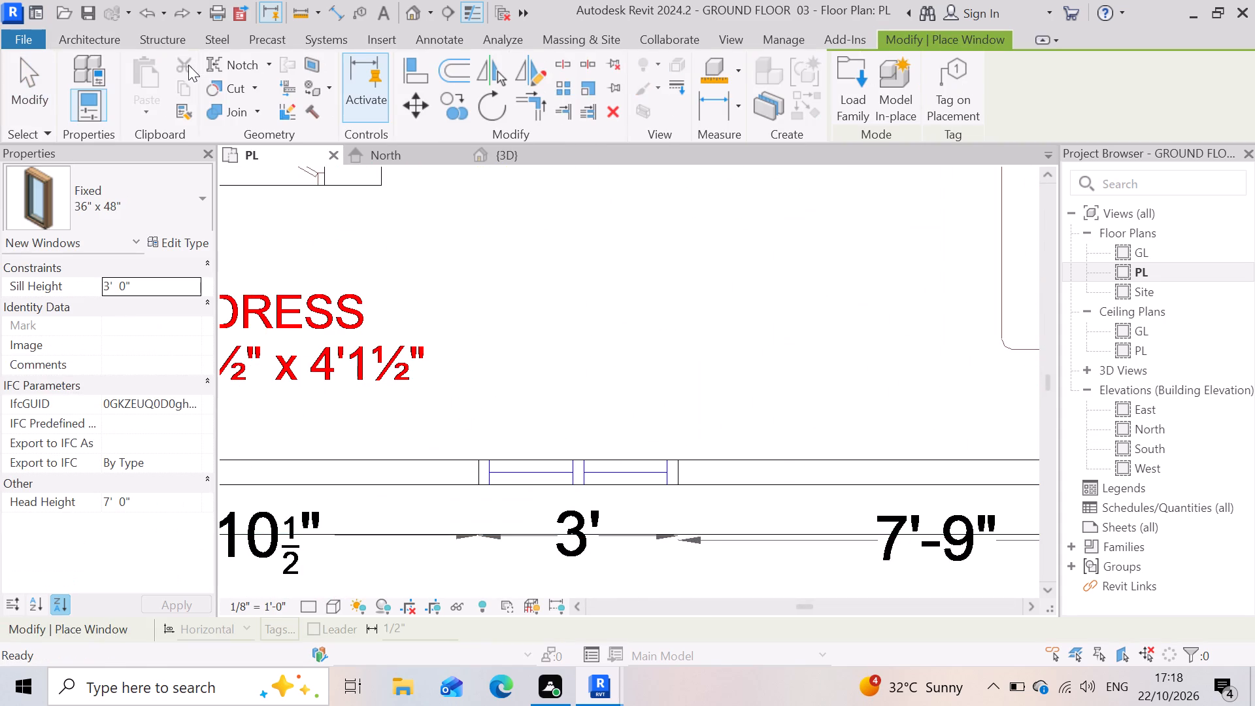
{"action": "scroll", "coordinate": [581, 485], "scroll_direction": "up", "scroll_amount": 2}
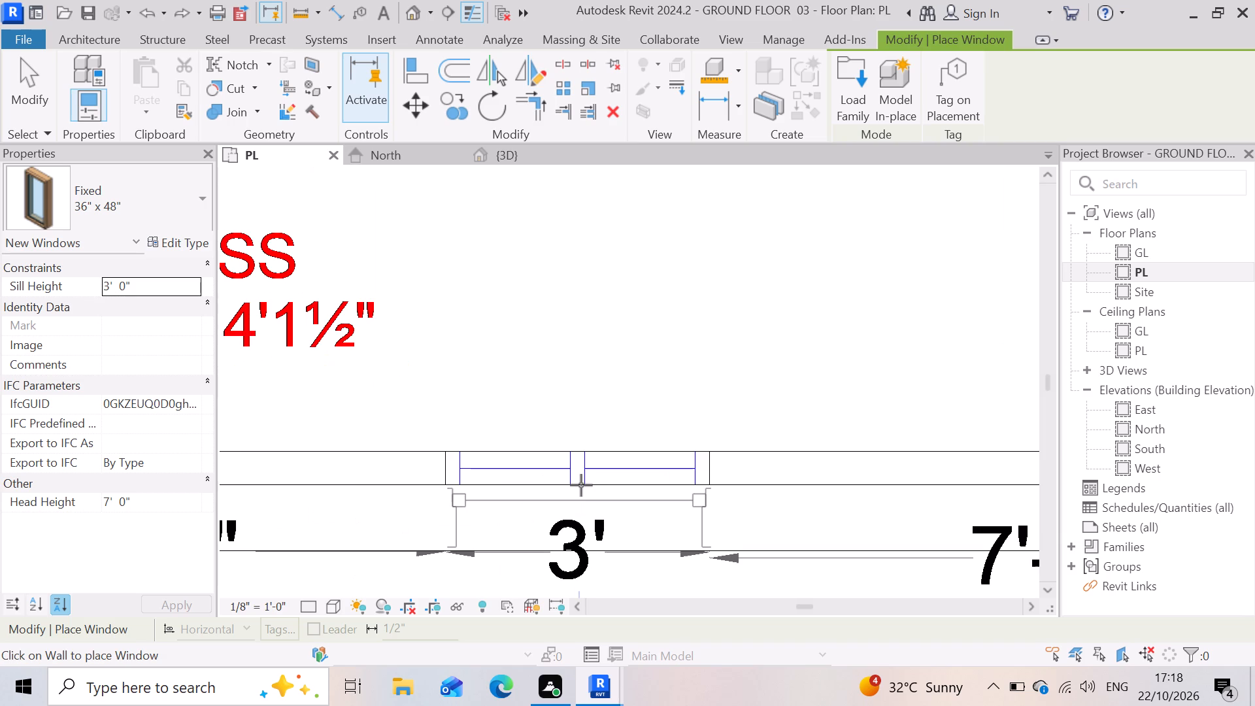
{"action": "scroll", "coordinate": [580, 486], "scroll_direction": "up", "scroll_amount": 2}
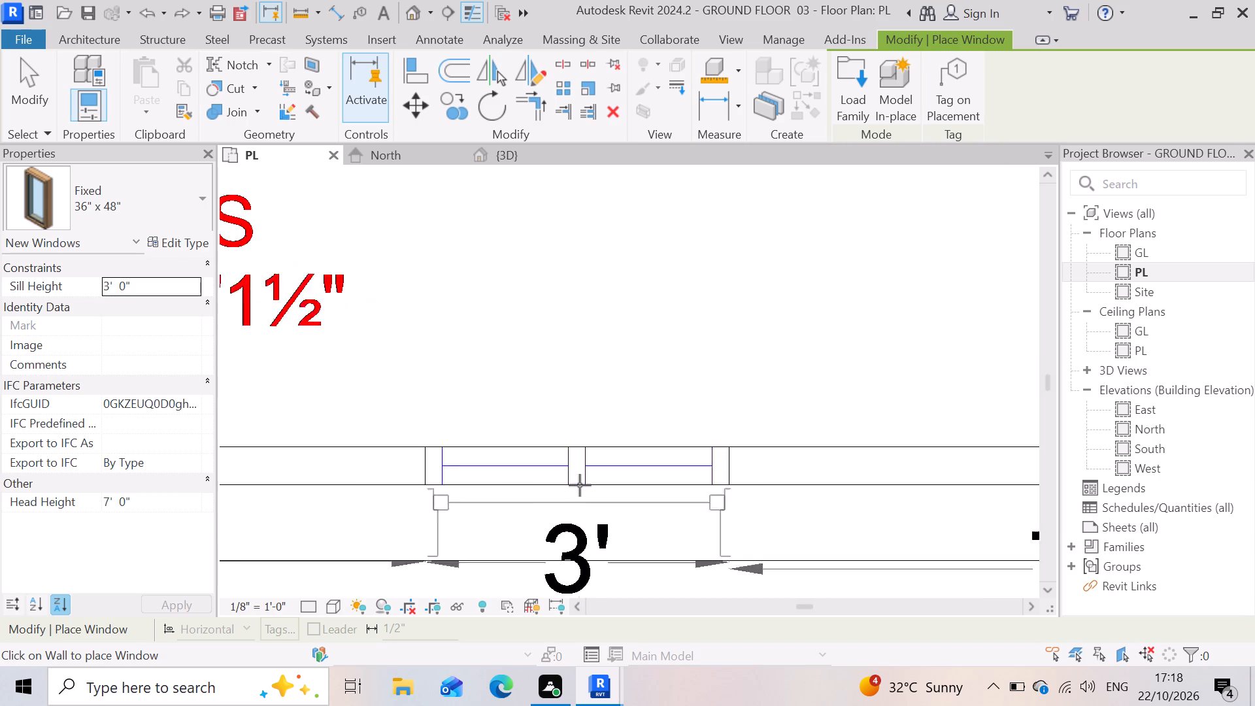
{"action": "scroll", "coordinate": [580, 485], "scroll_direction": "up", "scroll_amount": 3}
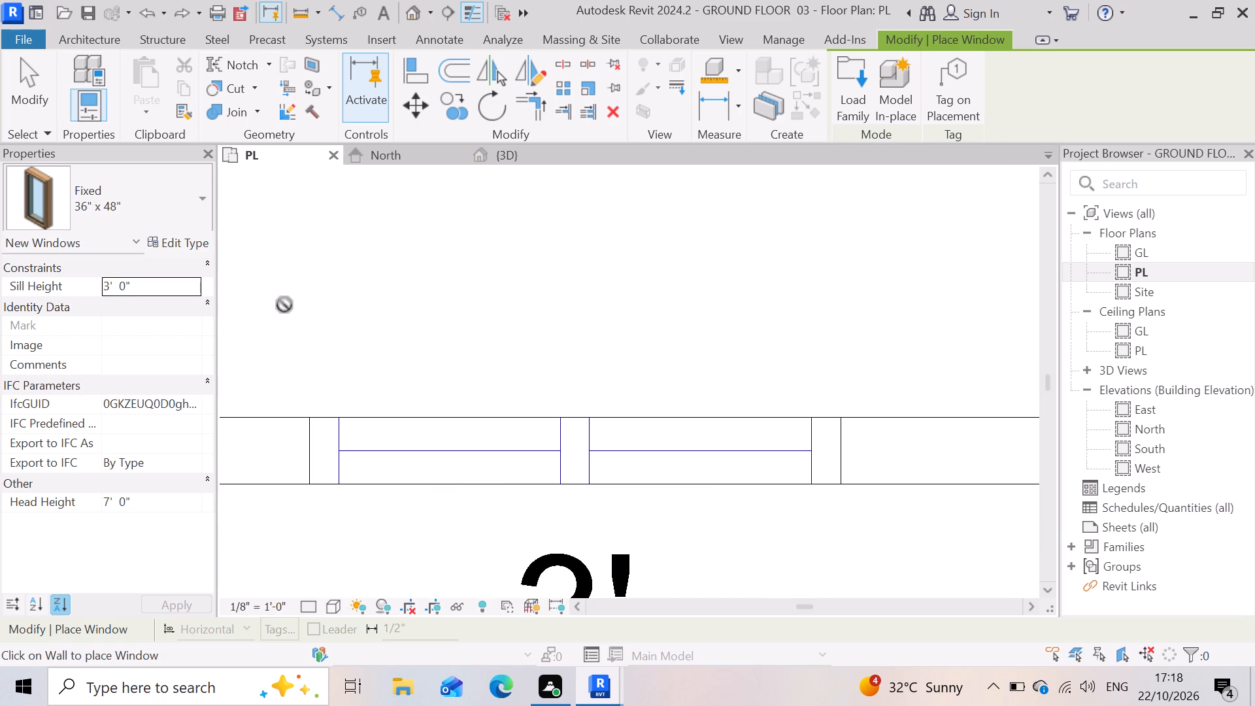
{"action": "left_click", "coordinate": [180, 243]}
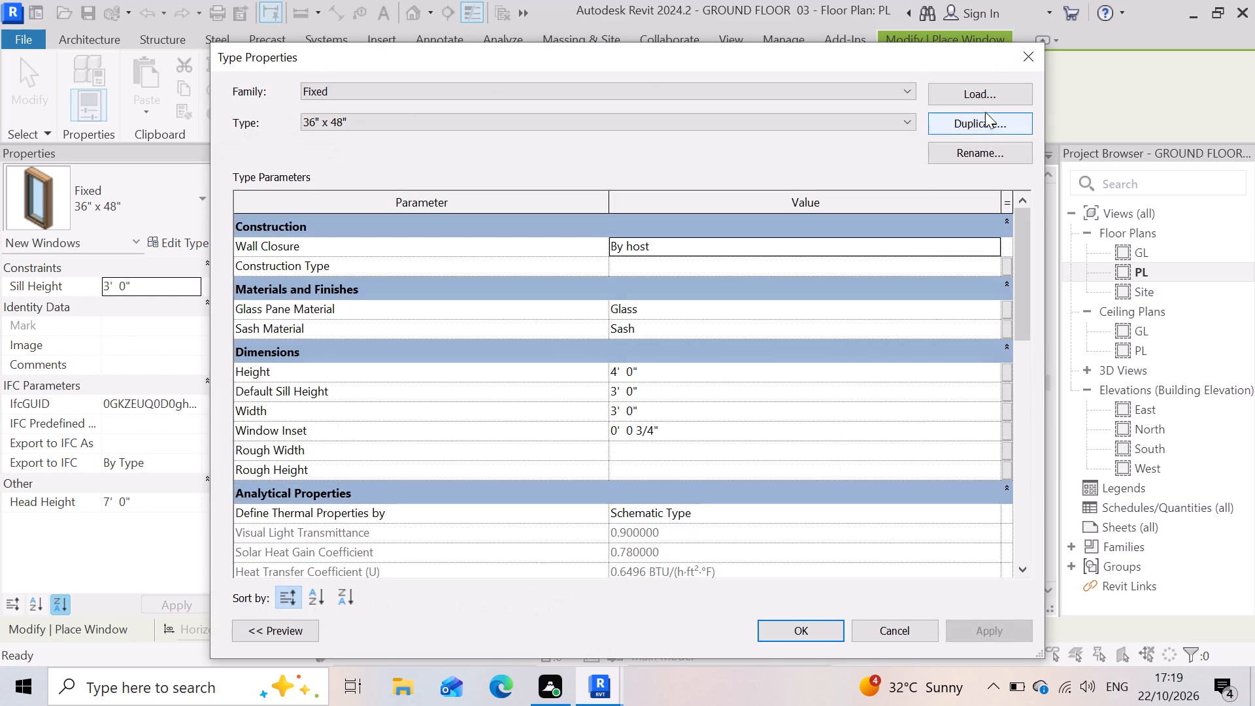
{"action": "left_click", "coordinate": [989, 113]}
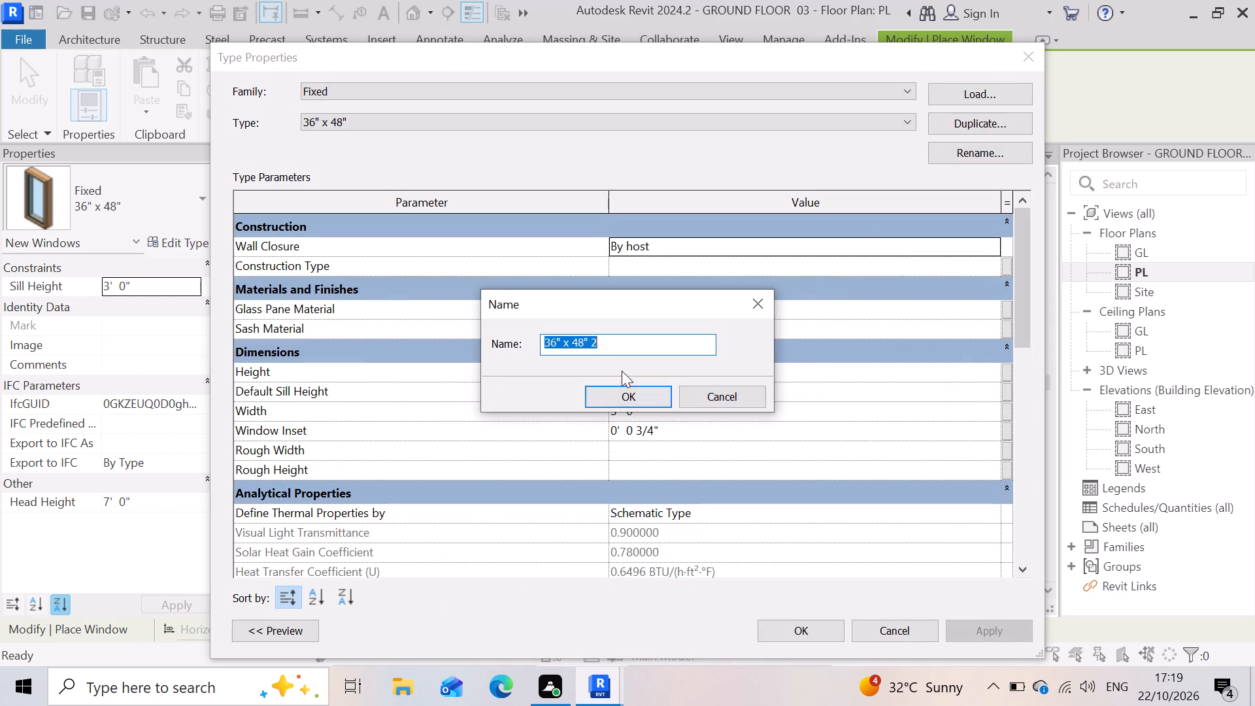
{"action": "left_click", "coordinate": [623, 349]}
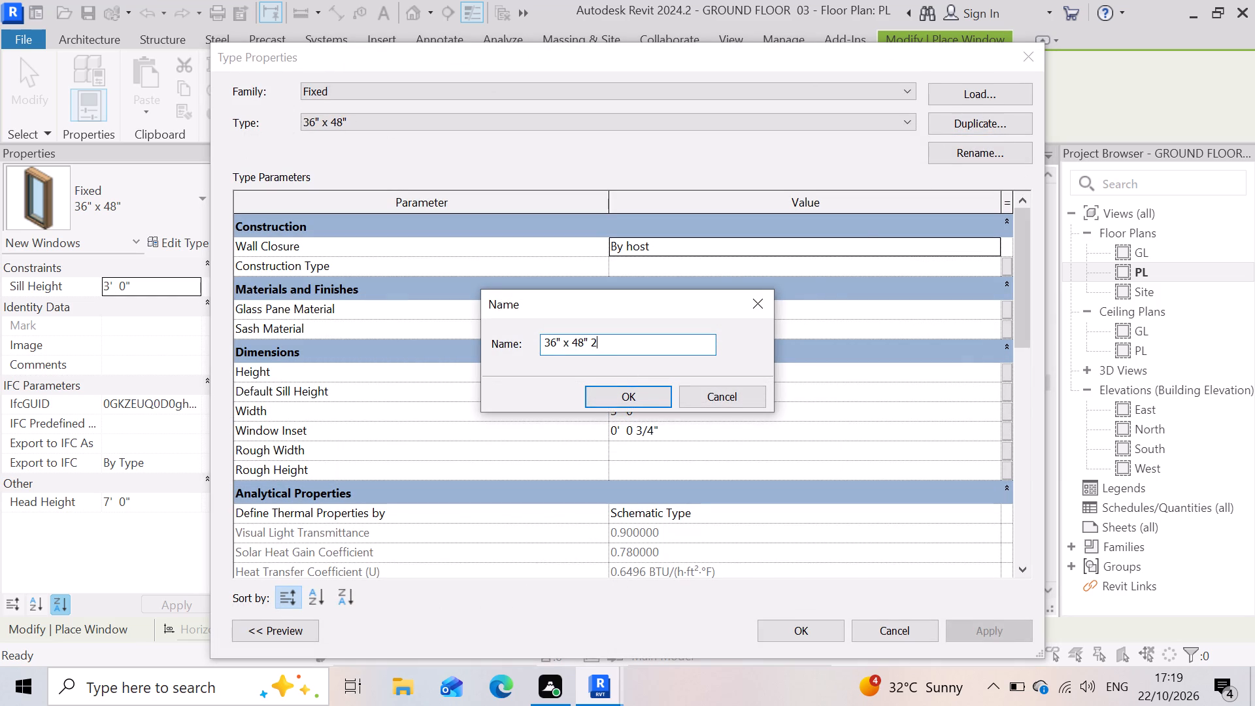
{"action": "key", "text": "Delete"}
{"action": "key", "text": "Delete"}
{"action": "key", "text": "Delete"}
{"action": "key", "text": "Delete"}
{"action": "key", "text": "Delete"}
{"action": "left_click", "coordinate": [600, 344]}
{"action": "key", "text": "BackSpace"}
{"action": "key", "text": "BackSpace"}
{"action": "key", "text": "BackSpace"}
{"action": "key", "text": "BackSpace"}
{"action": "key", "text": "BackSpace"}
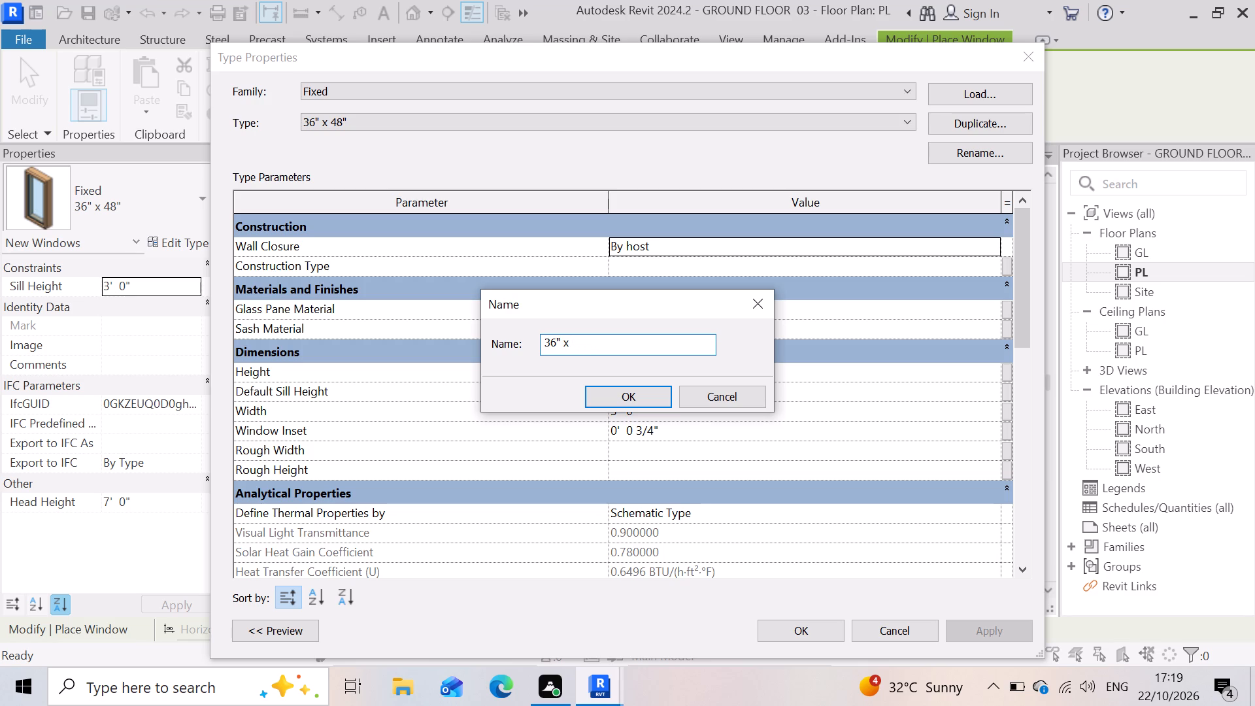
{"action": "key", "text": "4"}
{"action": "key", "text": "apostrophe"}
{"action": "left_click", "coordinate": [563, 349]}
{"action": "key", "text": "BackSpace"}
{"action": "key", "text": "BackSpace"}
{"action": "key", "text": "BackSpace"}
{"action": "key", "text": "BackSpace"}
{"action": "key", "text": "3"}
{"action": "key", "text": "apostrophe"}
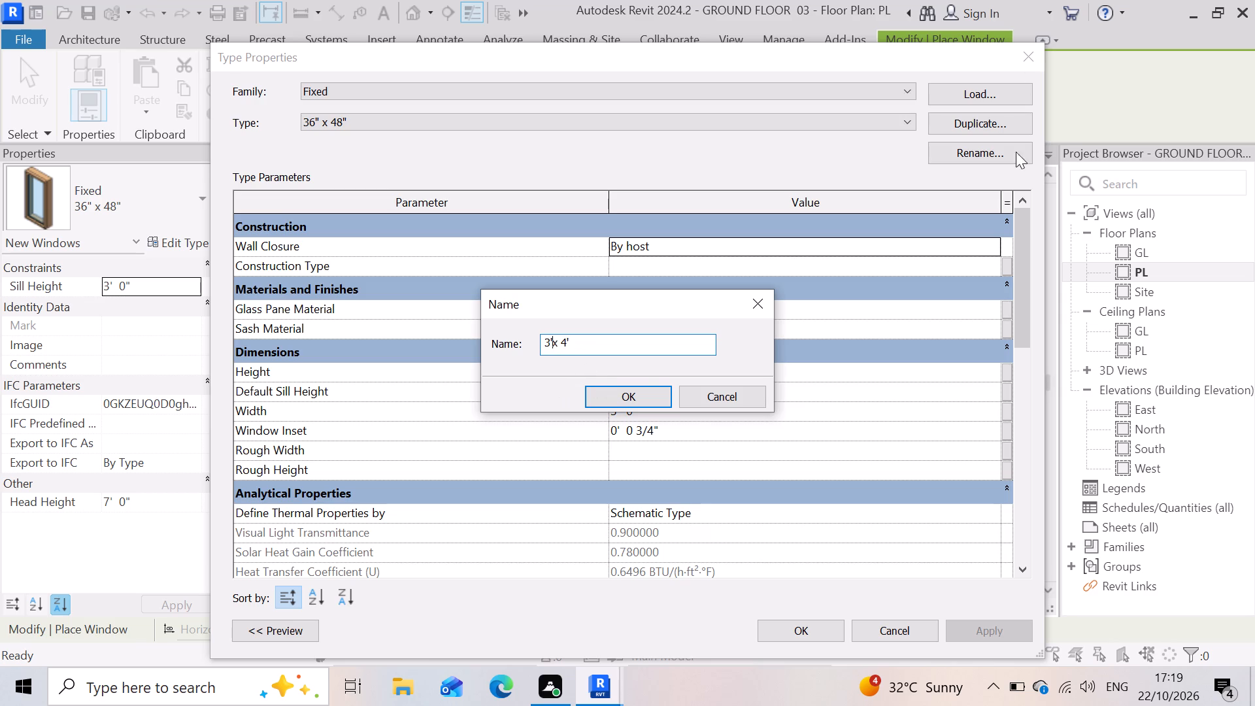
{"action": "left_click", "coordinate": [634, 401]}
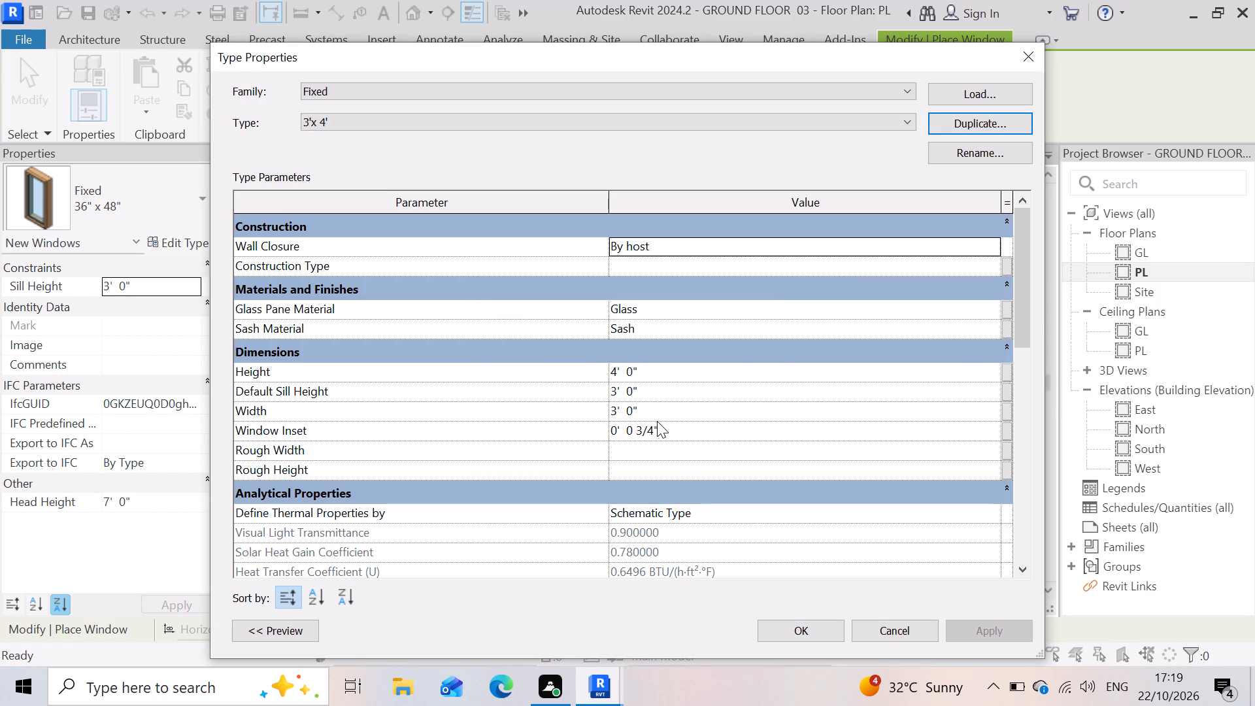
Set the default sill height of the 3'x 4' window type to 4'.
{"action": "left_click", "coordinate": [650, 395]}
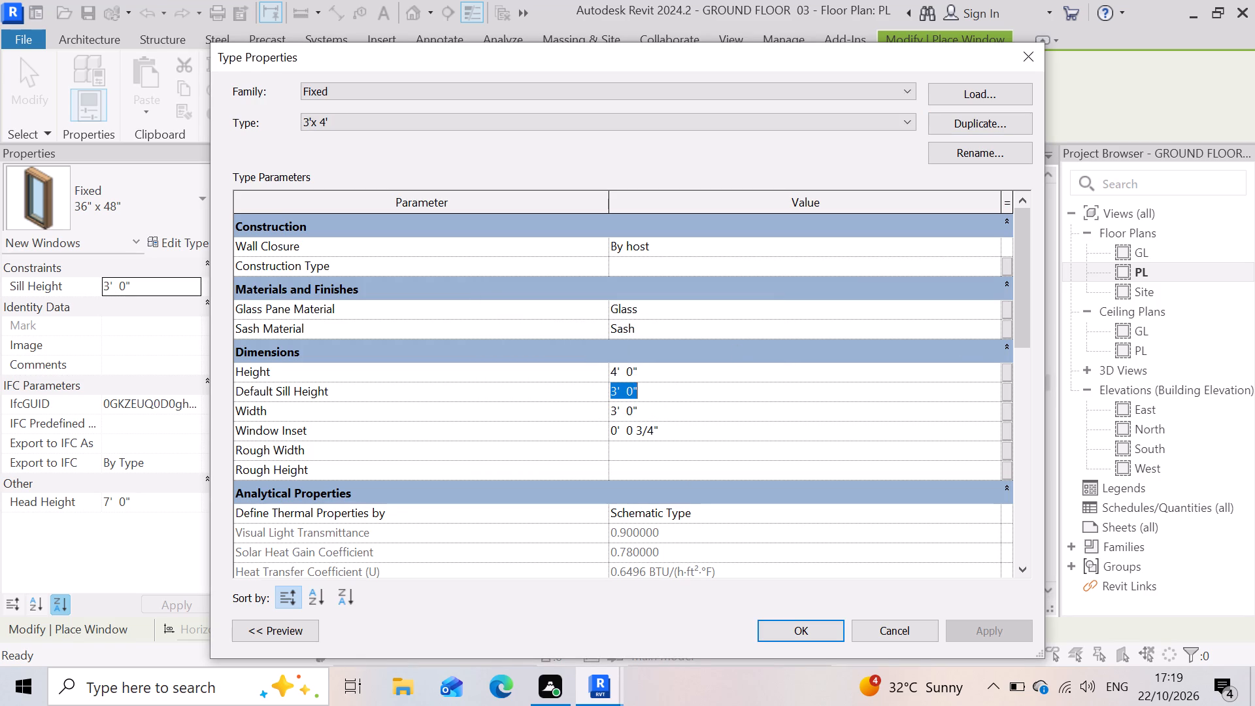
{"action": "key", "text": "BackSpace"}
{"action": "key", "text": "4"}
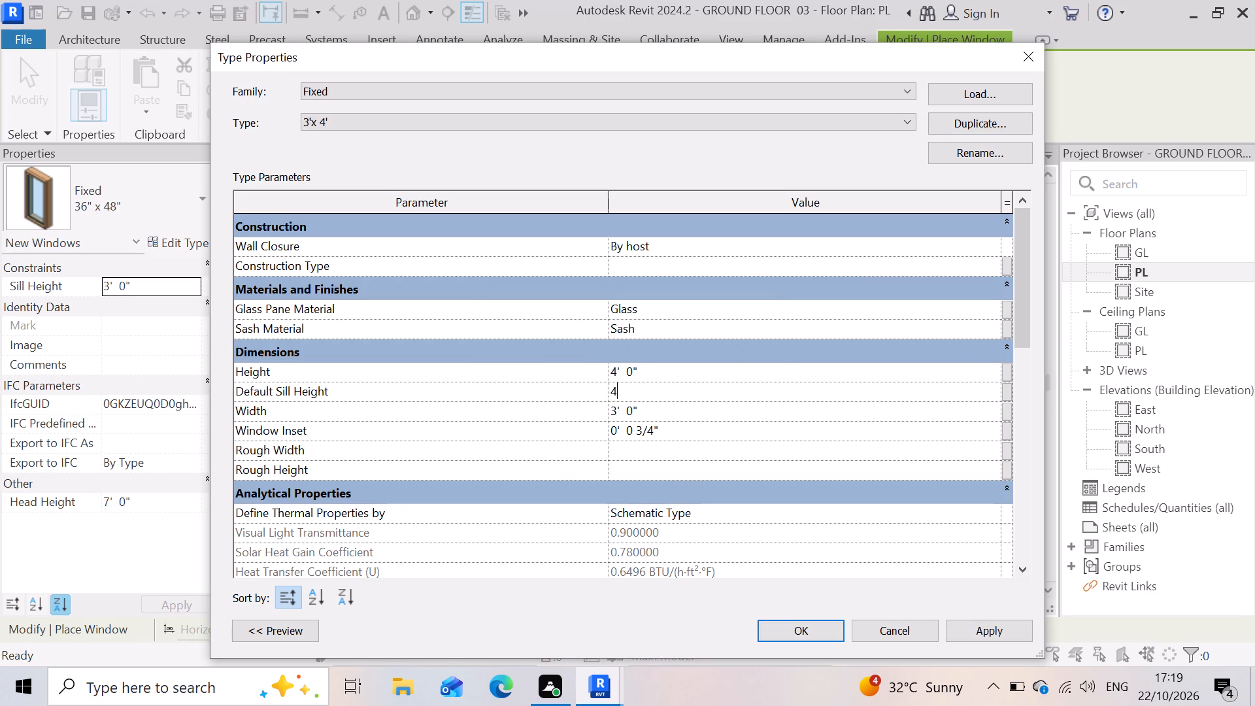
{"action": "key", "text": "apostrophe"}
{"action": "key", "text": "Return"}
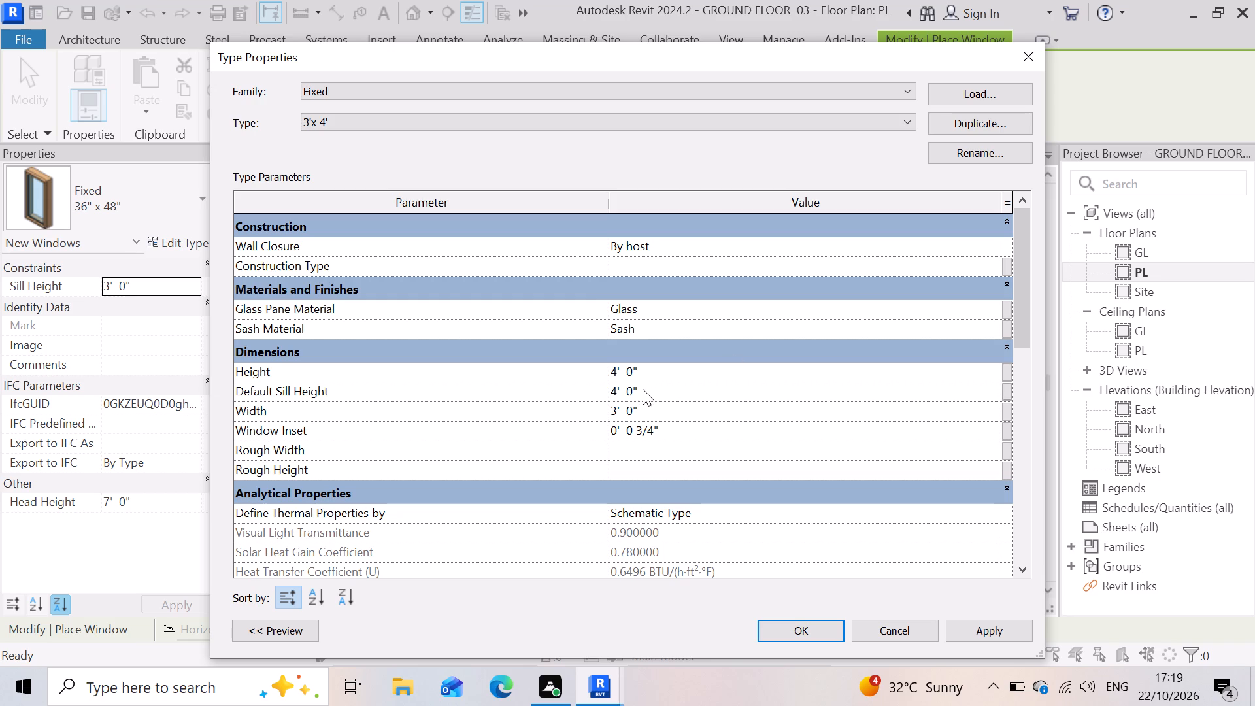
Set the default sill height of the 3'x 4' window type to 3' and apply the type properties.
{"action": "left_click", "coordinate": [641, 389]}
{"action": "key", "text": "BackSpace"}
{"action": "key", "text": "BackSpace"}
{"action": "key", "text": "BackSpace"}
{"action": "key", "text": "BackSpace"}
{"action": "key", "text": "BackSpace"}
{"action": "key", "text": "BackSpace"}
{"action": "key", "text": "BackSpace"}
{"action": "key", "text": "BackSpace"}
{"action": "key", "text": "BackSpace"}
{"action": "key", "text": "BackSpace"}
{"action": "key", "text": "3"}
{"action": "key", "text": "apostrophe"}
{"action": "key", "text": "Return"}
{"action": "left_click", "coordinate": [991, 639]}
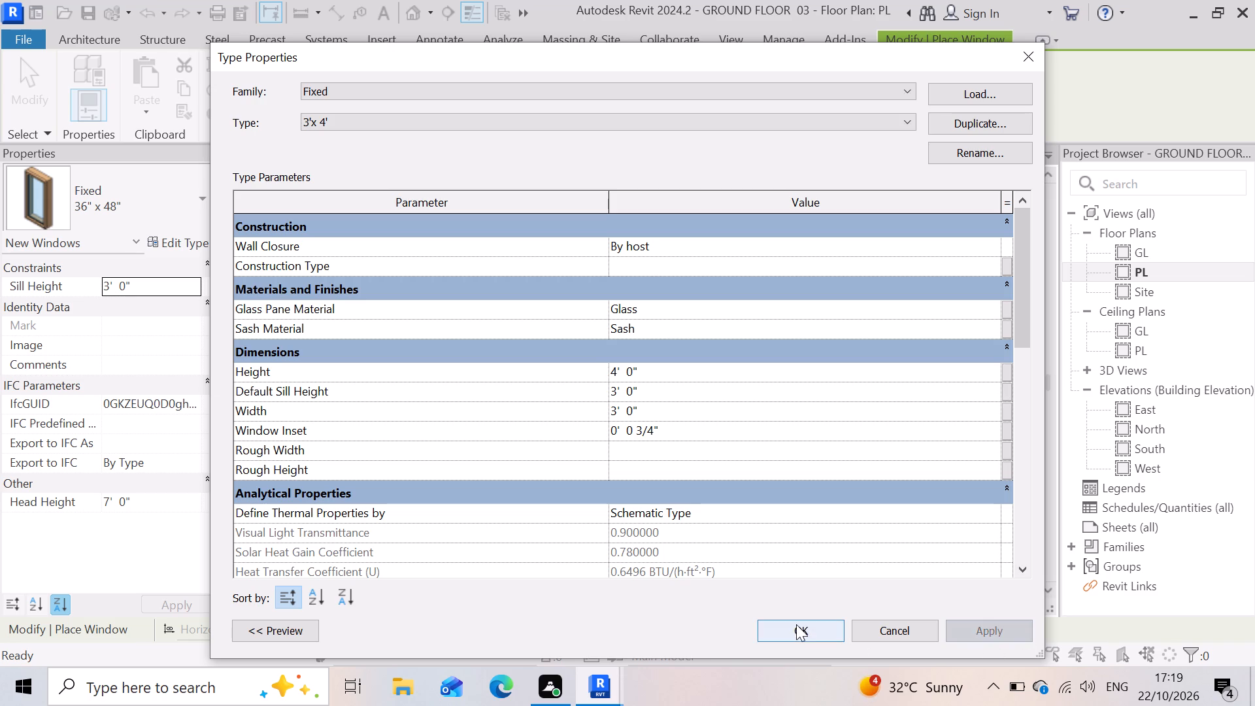
{"action": "left_click", "coordinate": [796, 624]}
Place a Fixed 3'x 4' window in the front exterior wall, aligned with the 3' opening between the 6'-10½" and 7'-9" dimensions.
{"action": "scroll", "coordinate": [636, 463], "scroll_direction": "down", "scroll_amount": 6}
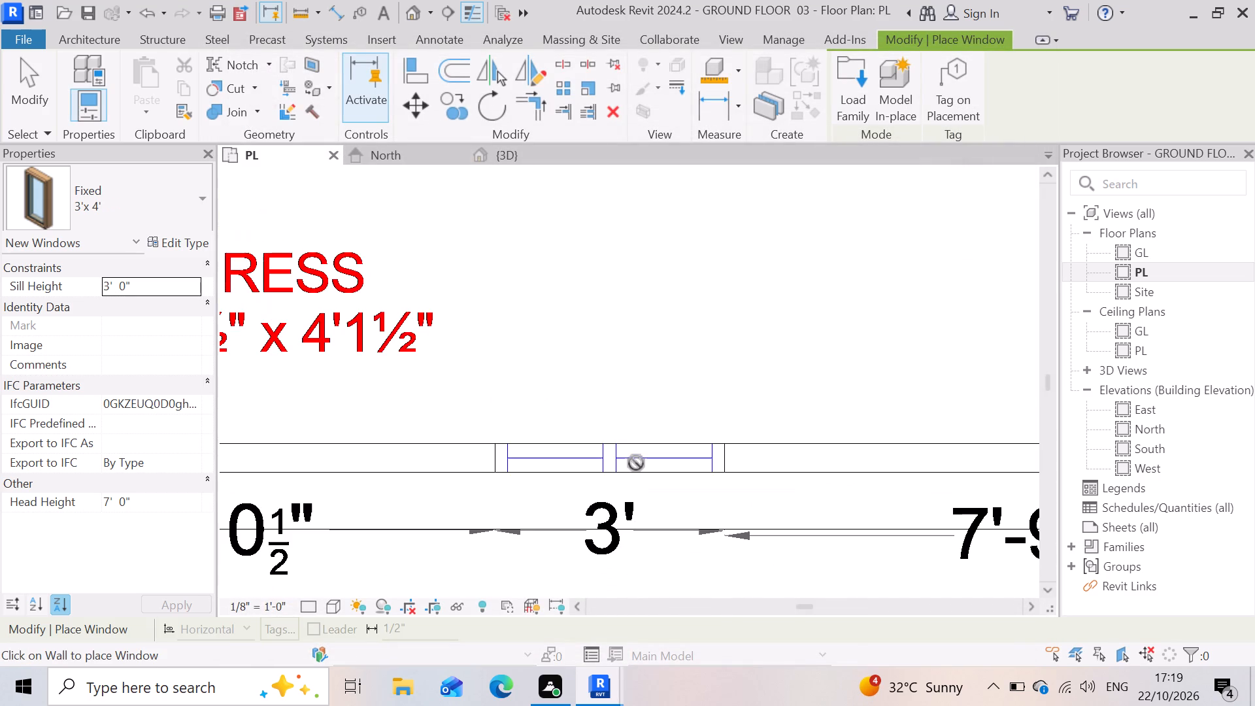
{"action": "scroll", "coordinate": [603, 431], "scroll_direction": "down", "scroll_amount": 3}
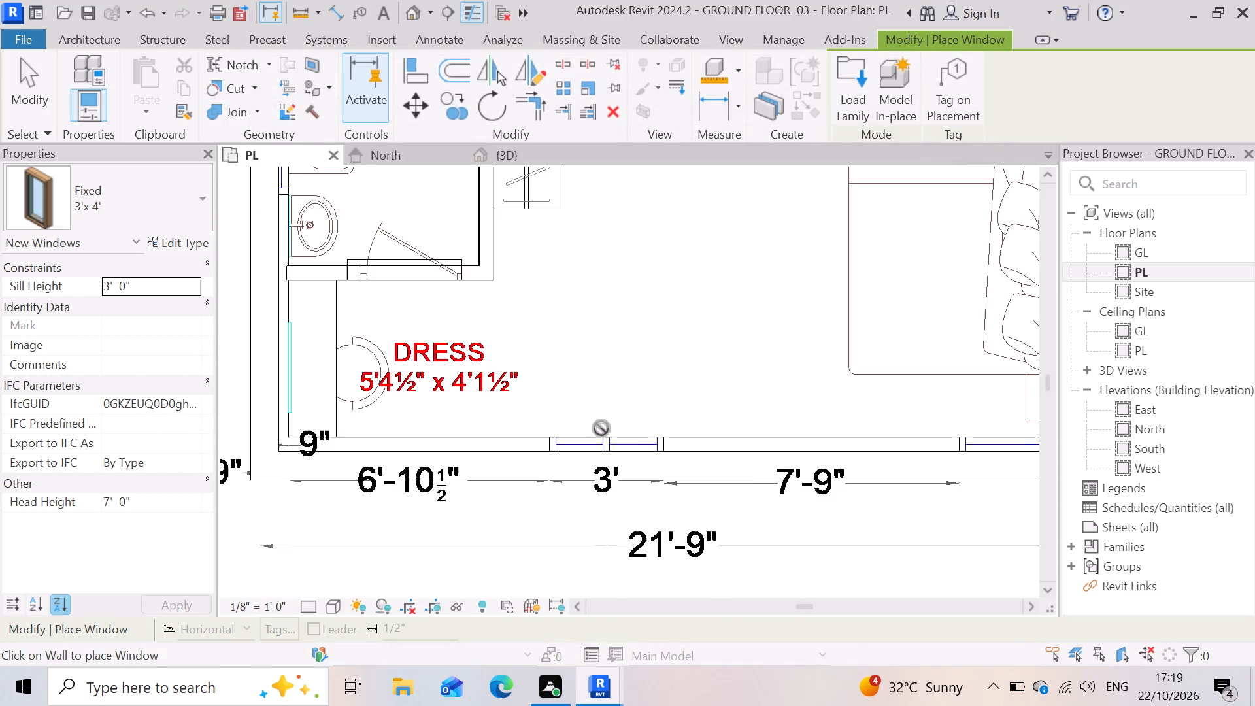
{"action": "scroll", "coordinate": [601, 428], "scroll_direction": "down", "scroll_amount": 8}
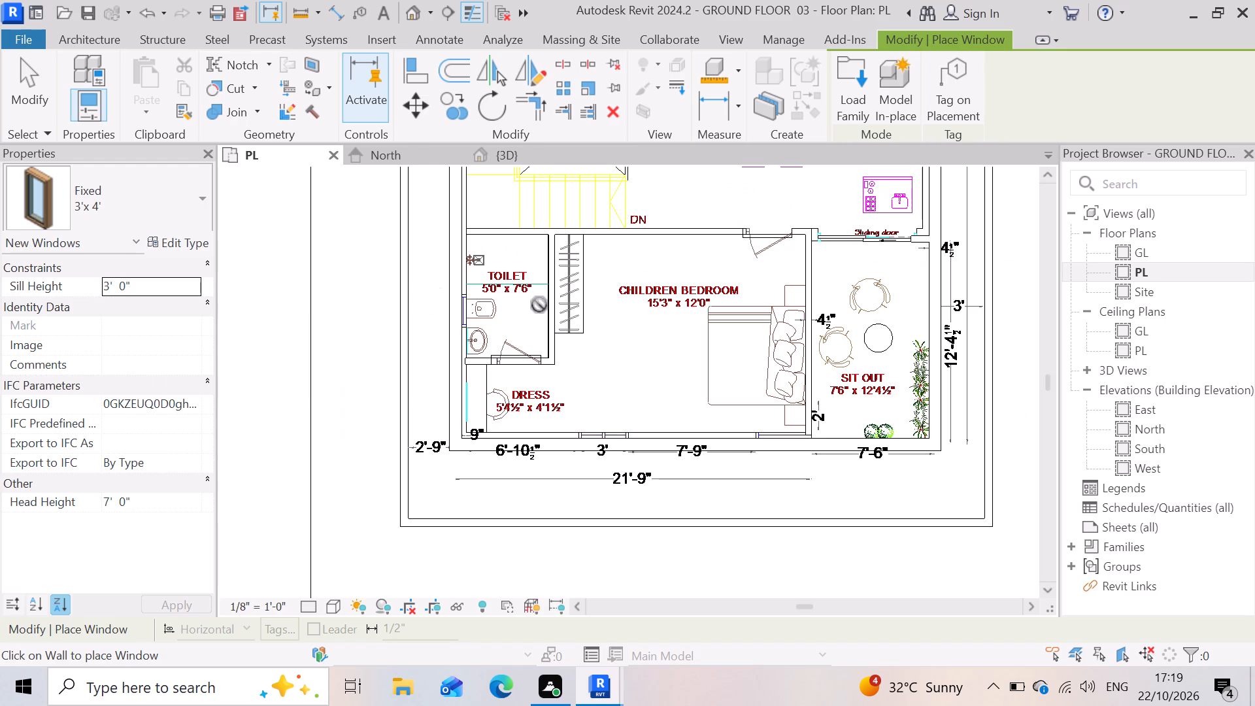
{"action": "scroll", "coordinate": [621, 395], "scroll_direction": "up", "scroll_amount": 9}
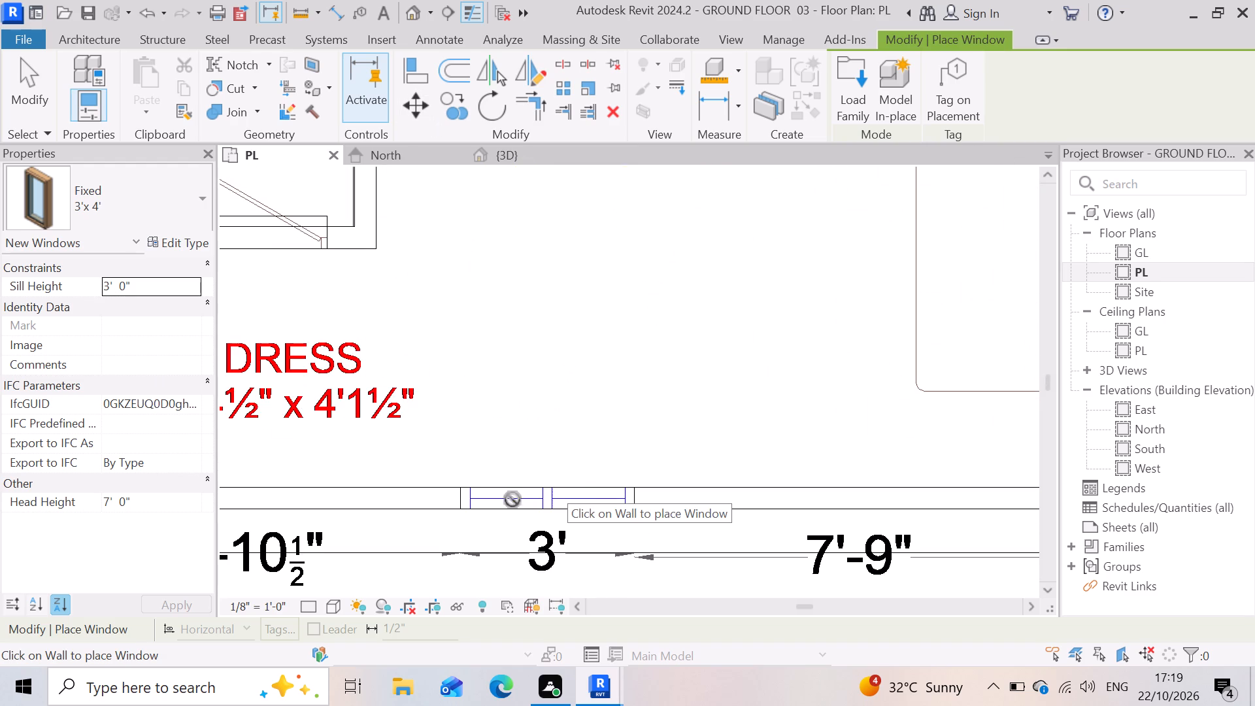
{"action": "scroll", "coordinate": [609, 400], "scroll_direction": "down", "scroll_amount": 7}
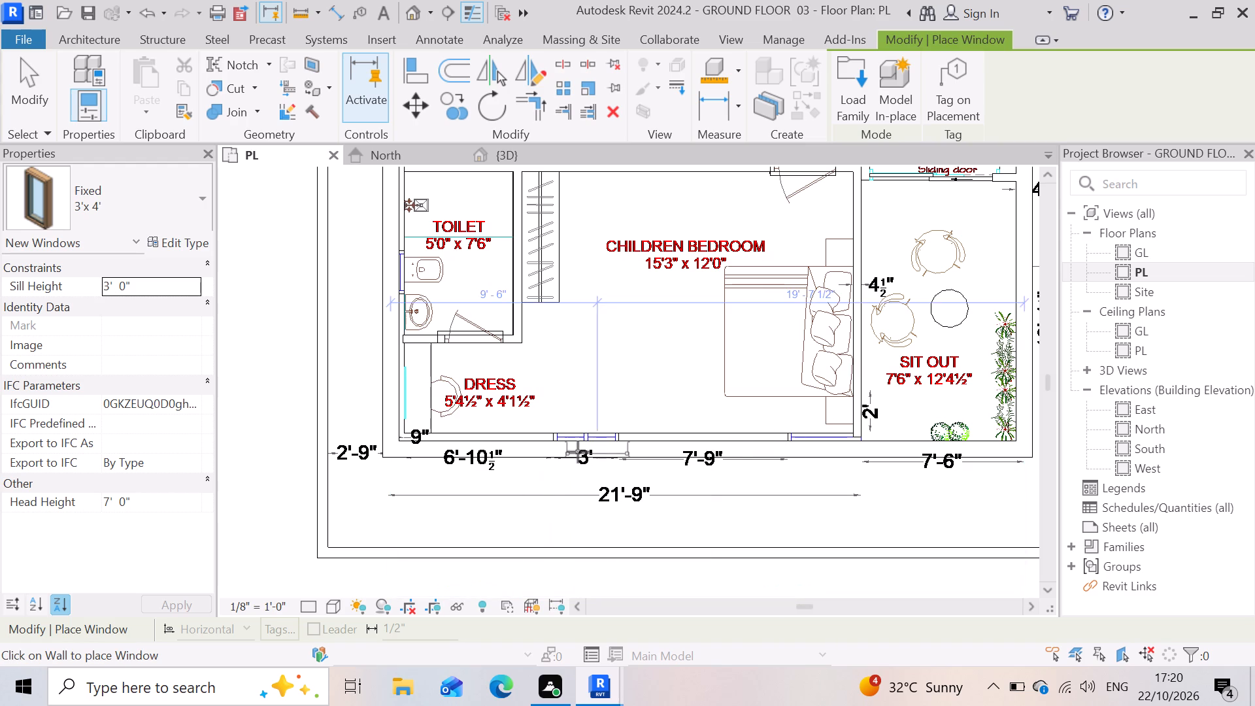
{"action": "scroll", "coordinate": [578, 452], "scroll_direction": "up", "scroll_amount": 9}
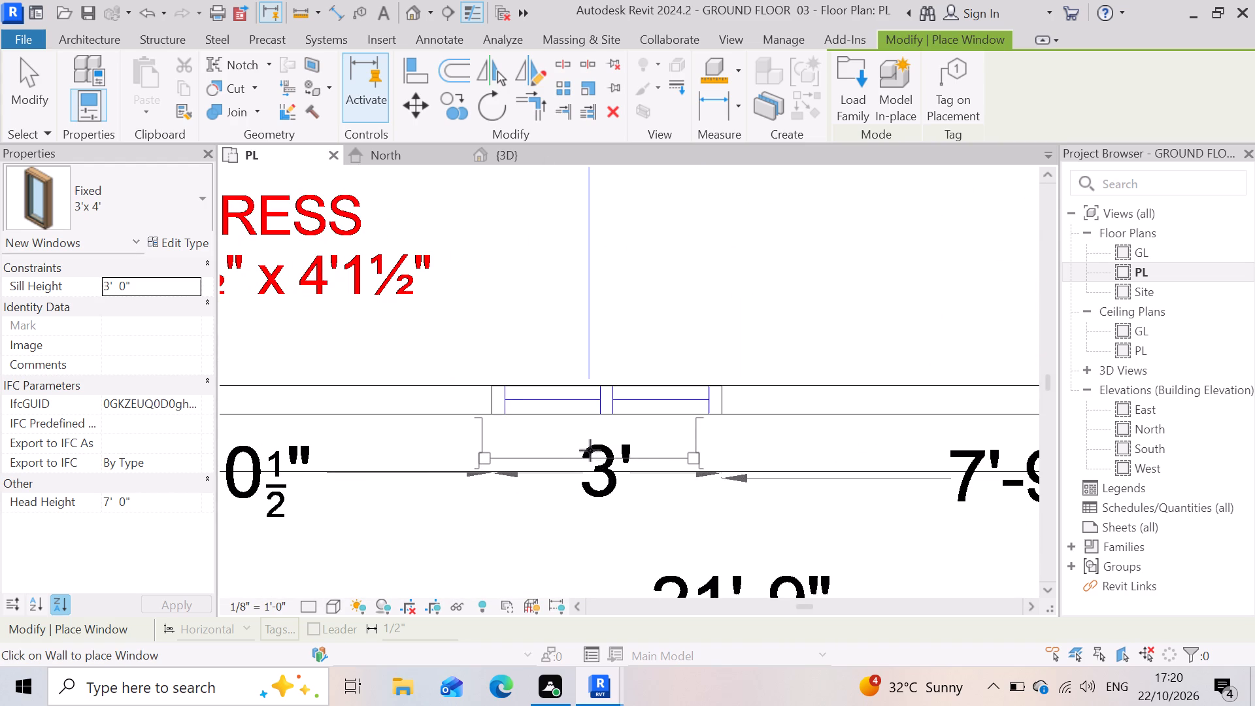
{"action": "left_click", "coordinate": [607, 450]}
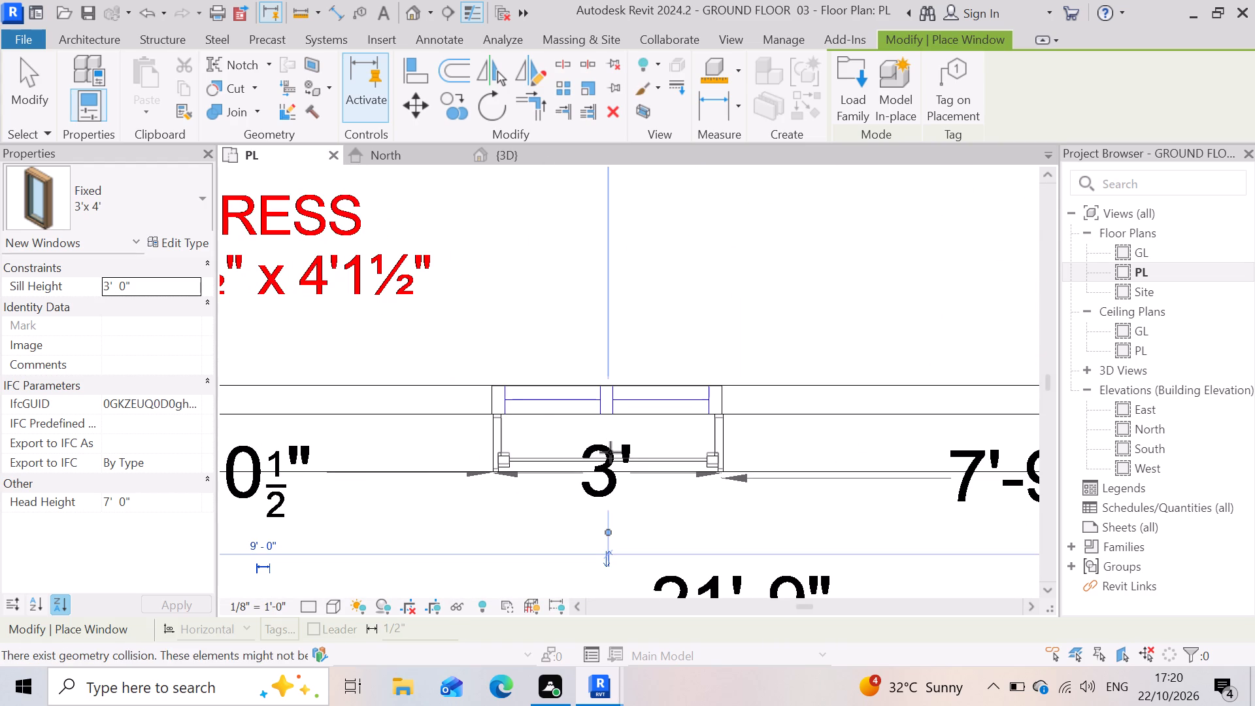
Place a Fixed 3'x 4' window in the front exterior wall at the Children Bedroom opening, between the 7'-9" and 7'-6" dimensions.
{"action": "scroll", "coordinate": [429, 473], "scroll_direction": "down", "scroll_amount": 11}
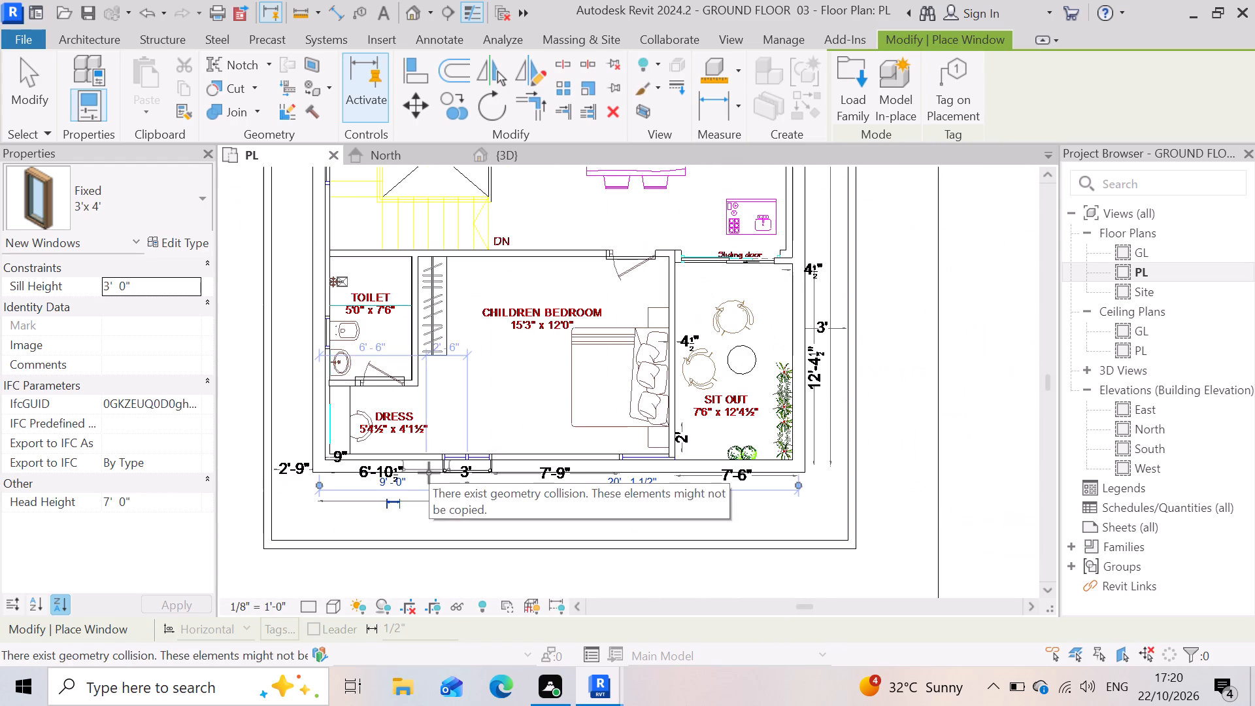
{"action": "scroll", "coordinate": [653, 465], "scroll_direction": "up", "scroll_amount": 9}
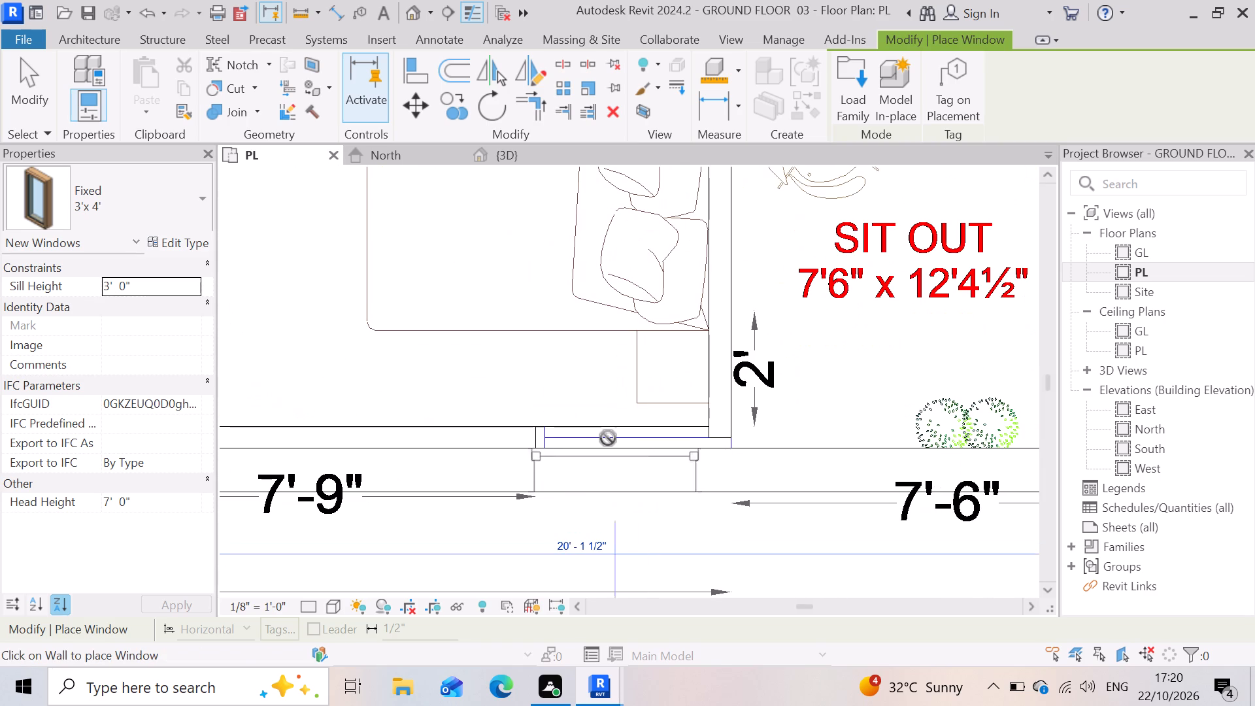
{"action": "left_click", "coordinate": [624, 454]}
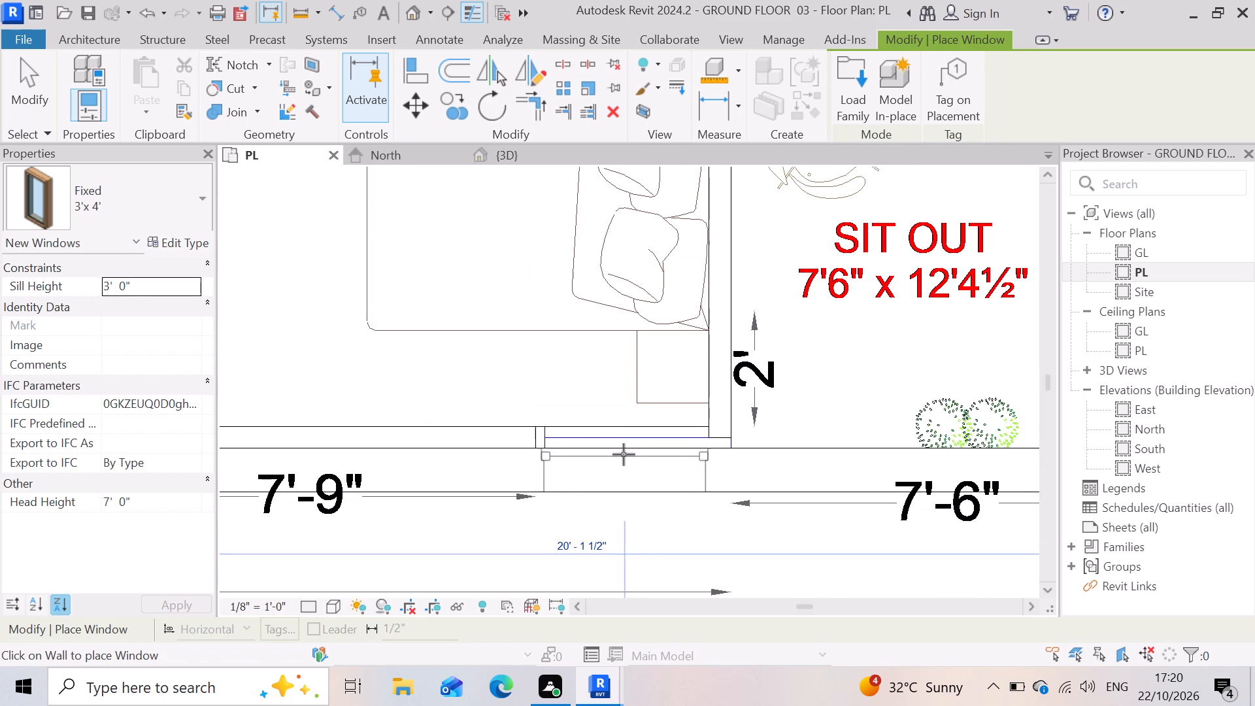
Place a Fixed 3'x 4' window in the exterior side wall beside the piano in the dining area, at the plan's window opening.
{"action": "scroll", "coordinate": [463, 480], "scroll_direction": "down", "scroll_amount": 8}
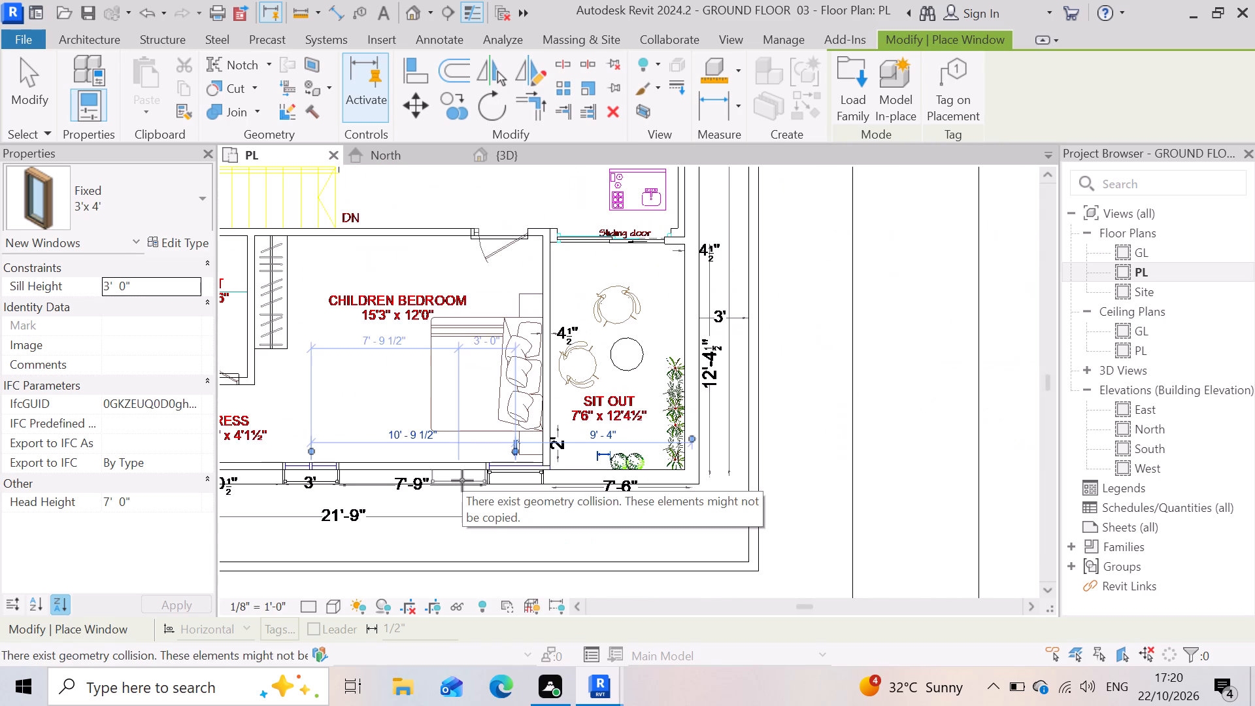
{"action": "scroll", "coordinate": [462, 480], "scroll_direction": "down", "scroll_amount": 3}
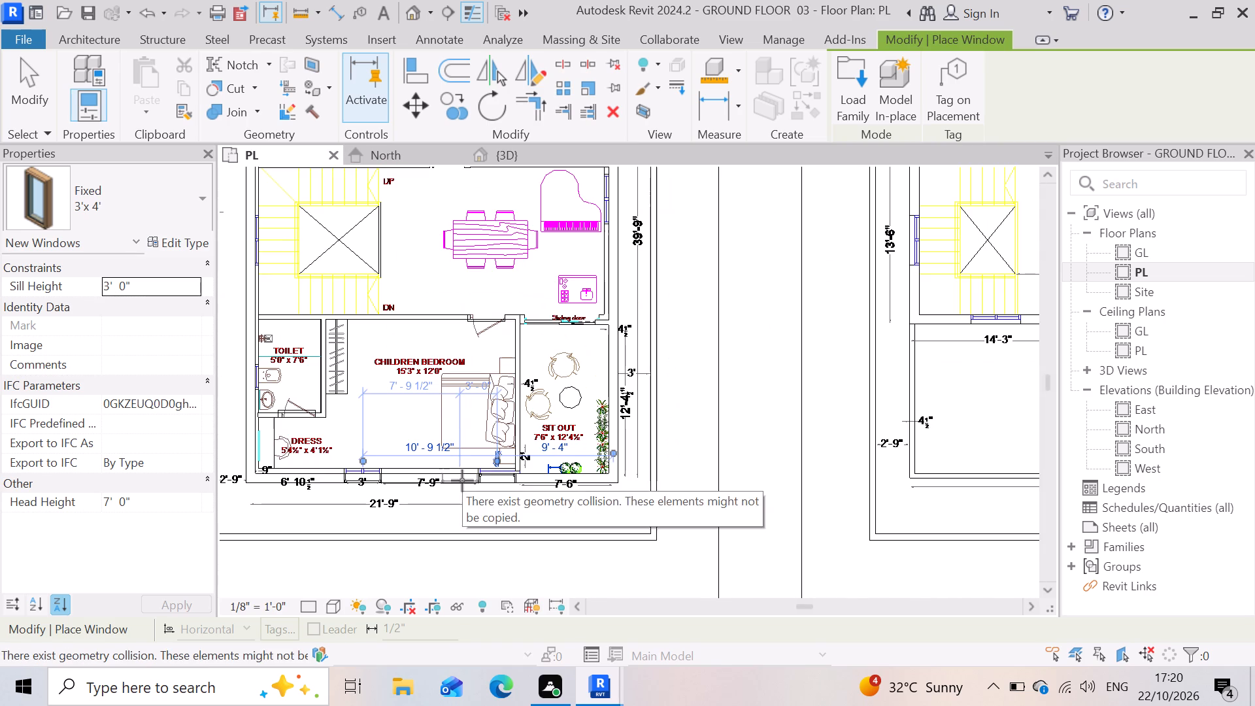
{"action": "scroll", "coordinate": [573, 469], "scroll_direction": "down", "scroll_amount": 4}
{"action": "scroll", "coordinate": [564, 326], "scroll_direction": "up", "scroll_amount": 14}
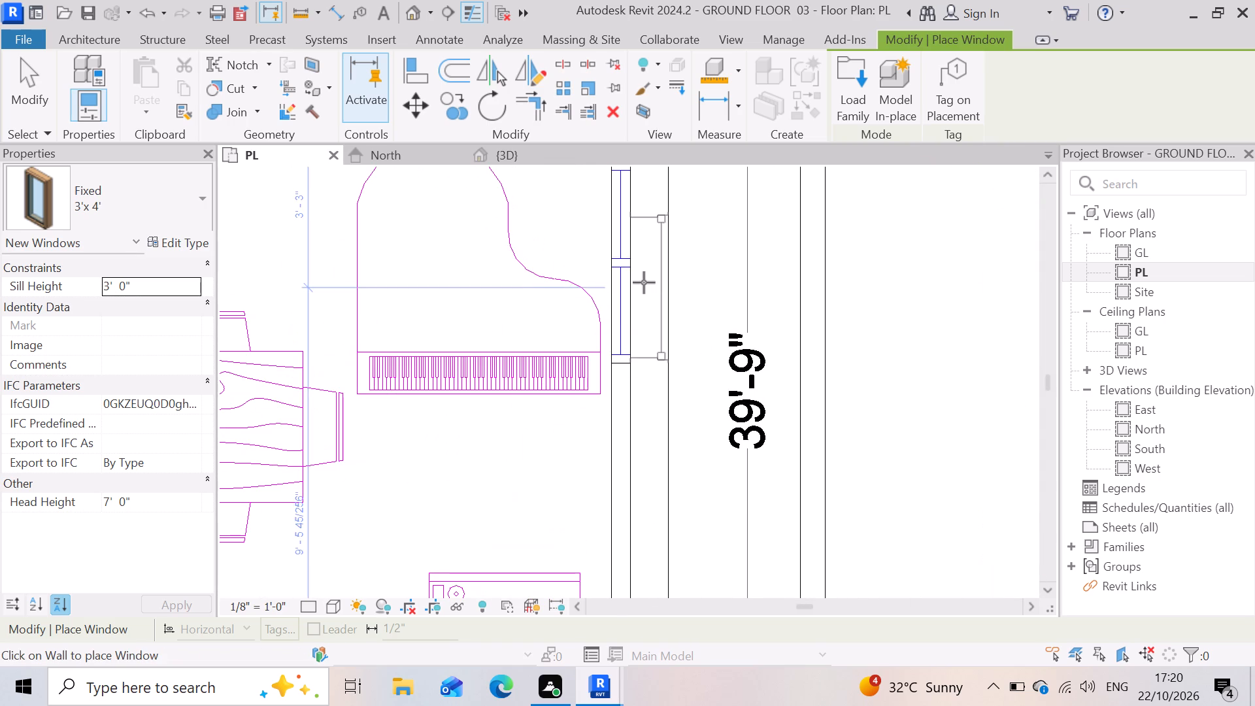
{"action": "left_click", "coordinate": [637, 274]}
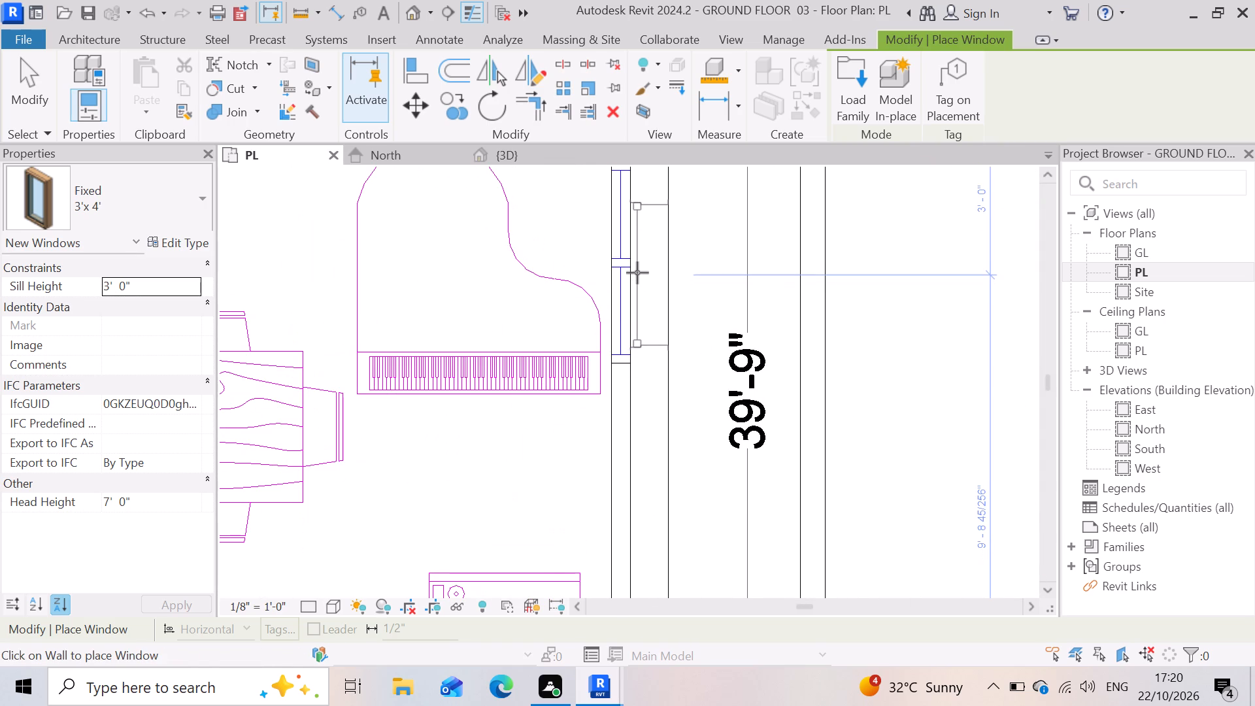
Place a Fixed 3'x 4' window in the Master Bedroom's rear exterior wall, at the opening near the 2'-9" dimension.
{"action": "scroll", "coordinate": [675, 412], "scroll_direction": "down", "scroll_amount": 13}
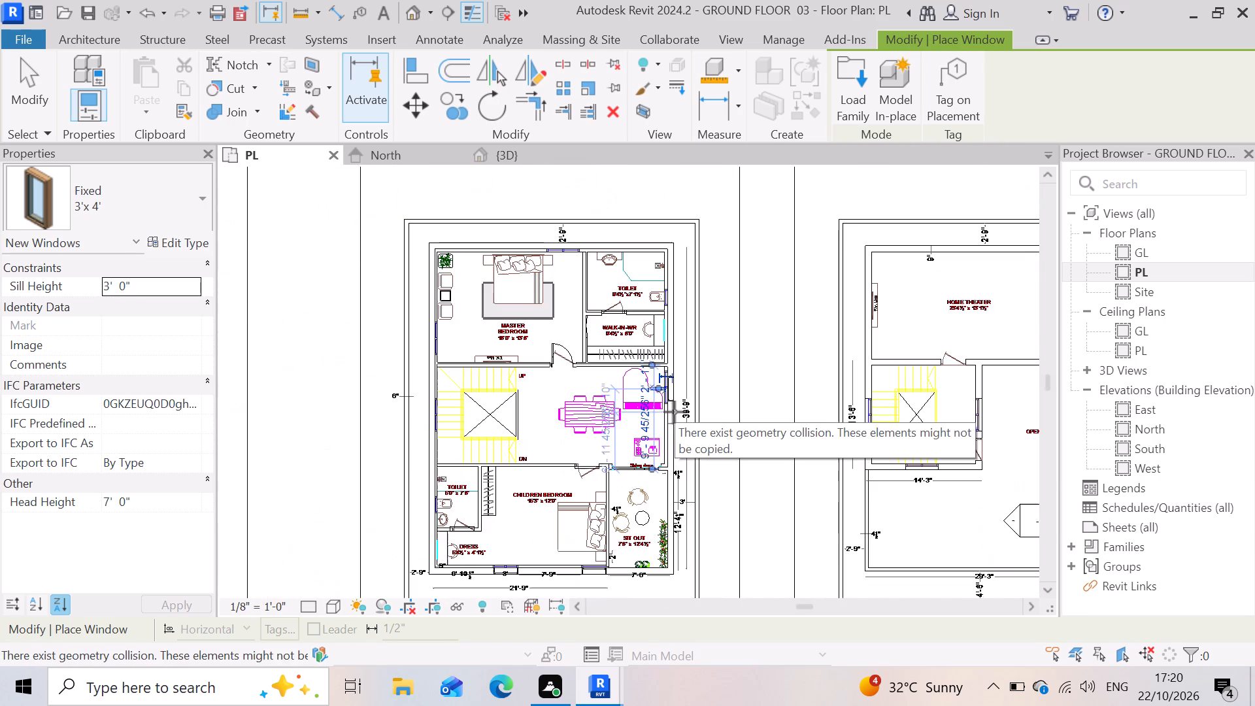
{"action": "scroll", "coordinate": [533, 241], "scroll_direction": "up", "scroll_amount": 12}
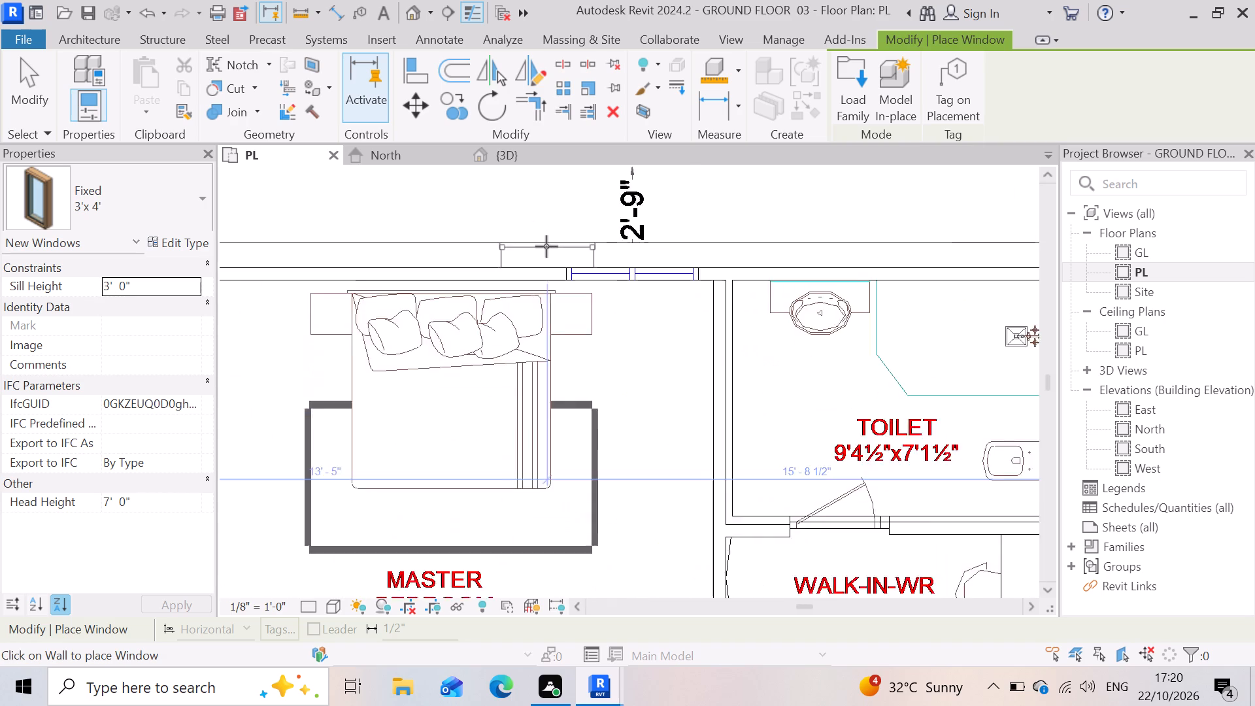
{"action": "scroll", "coordinate": [546, 246], "scroll_direction": "up", "scroll_amount": 1}
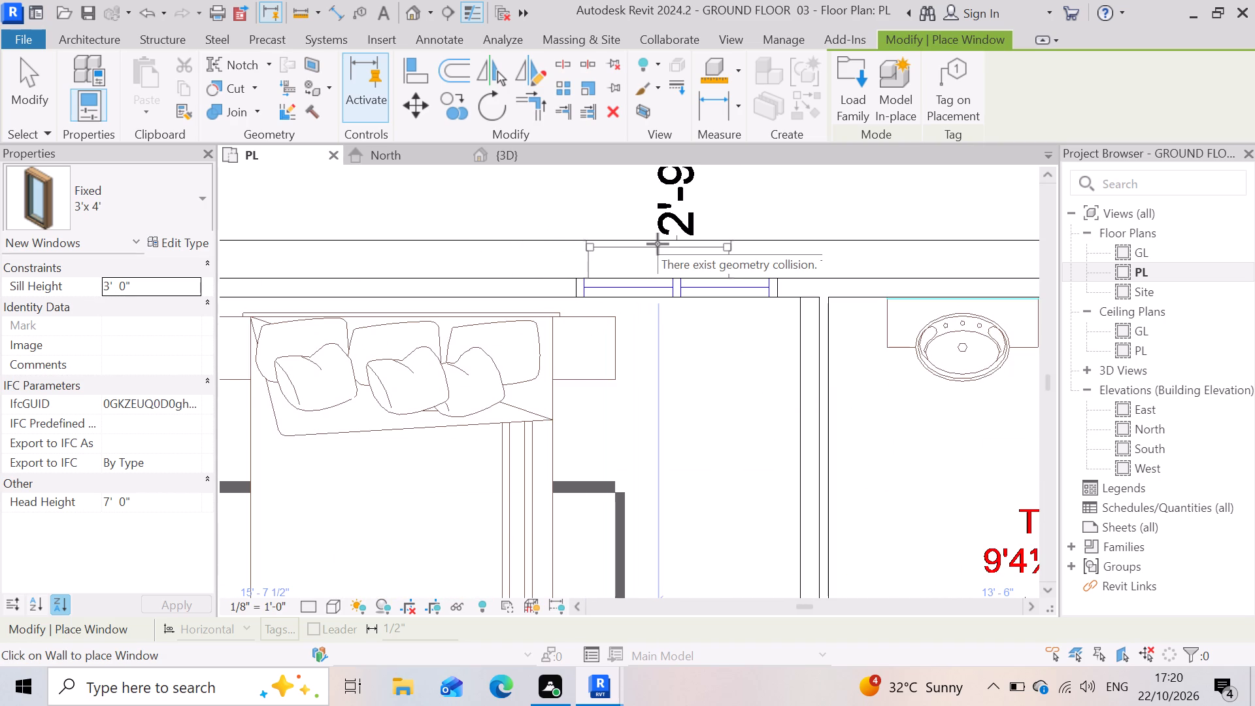
{"action": "left_click", "coordinate": [658, 244]}
Place a Fixed 3'x 4' window in the Master Bedroom's exterior side wall, at the window opening near the T.V. unit end.
{"action": "scroll", "coordinate": [652, 367], "scroll_direction": "down", "scroll_amount": 7}
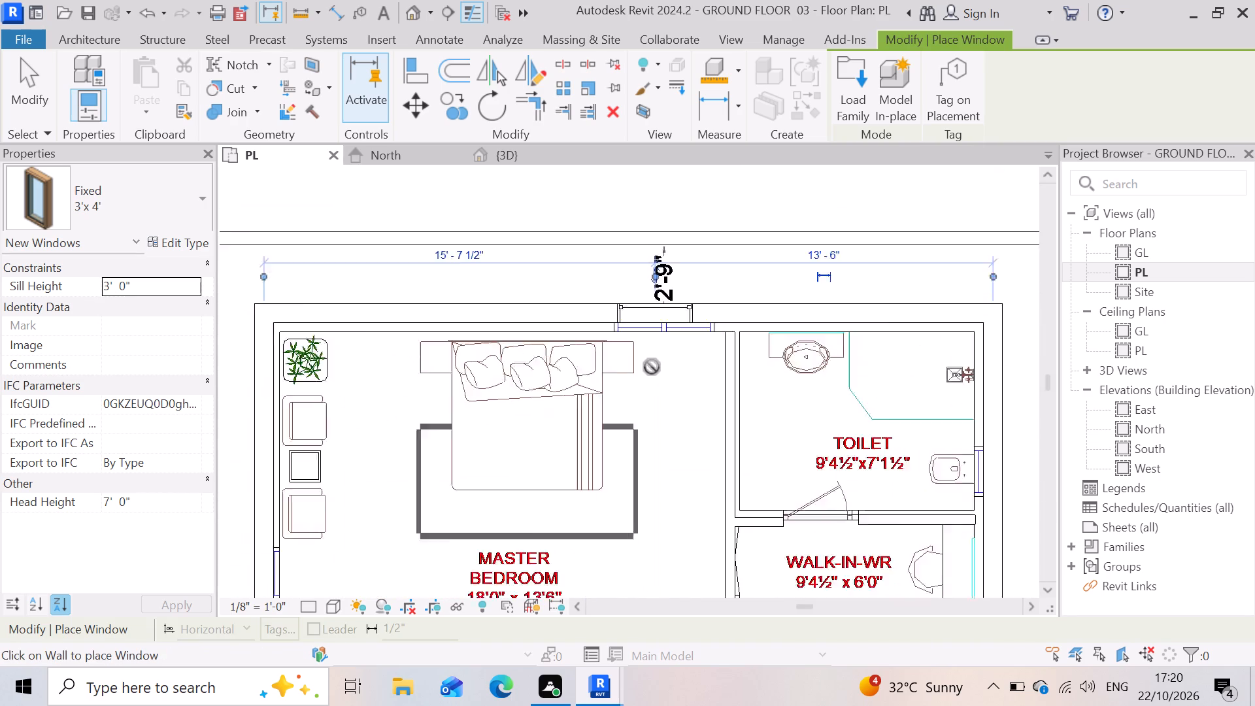
{"action": "scroll", "coordinate": [387, 371], "scroll_direction": "down", "scroll_amount": 3}
{"action": "scroll", "coordinate": [365, 522], "scroll_direction": "up", "scroll_amount": 2}
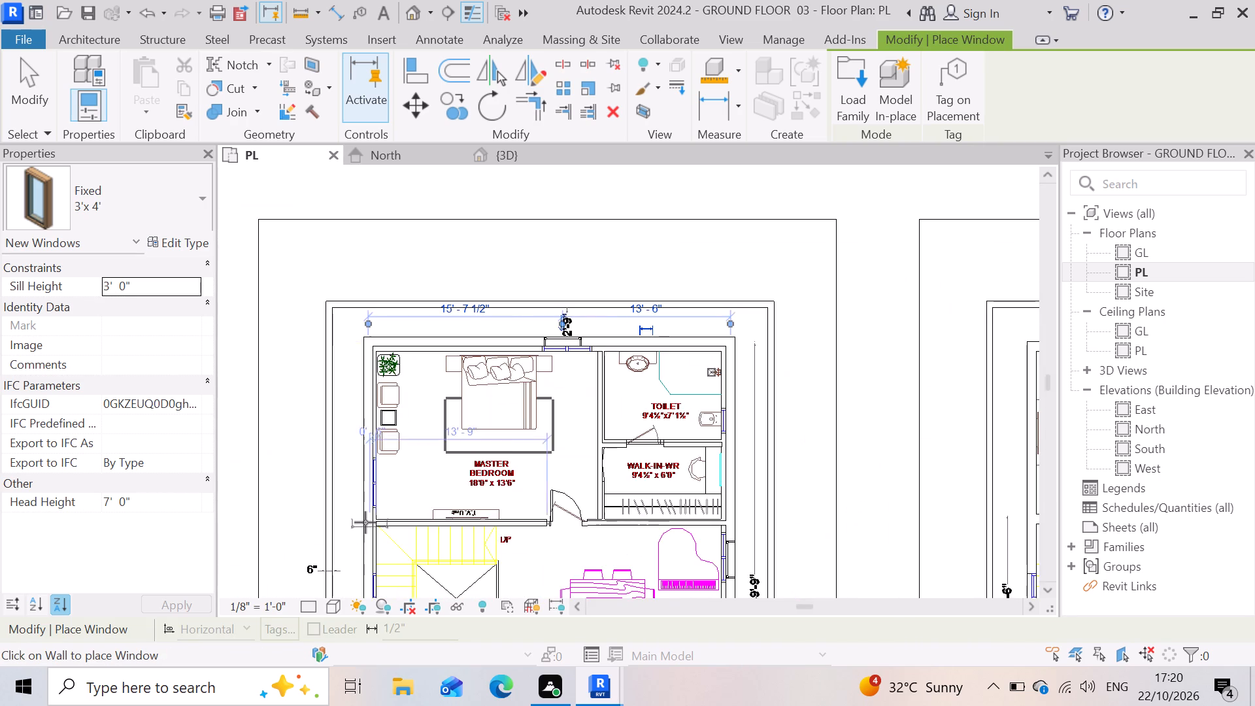
{"action": "scroll", "coordinate": [365, 522], "scroll_direction": "up", "scroll_amount": 8}
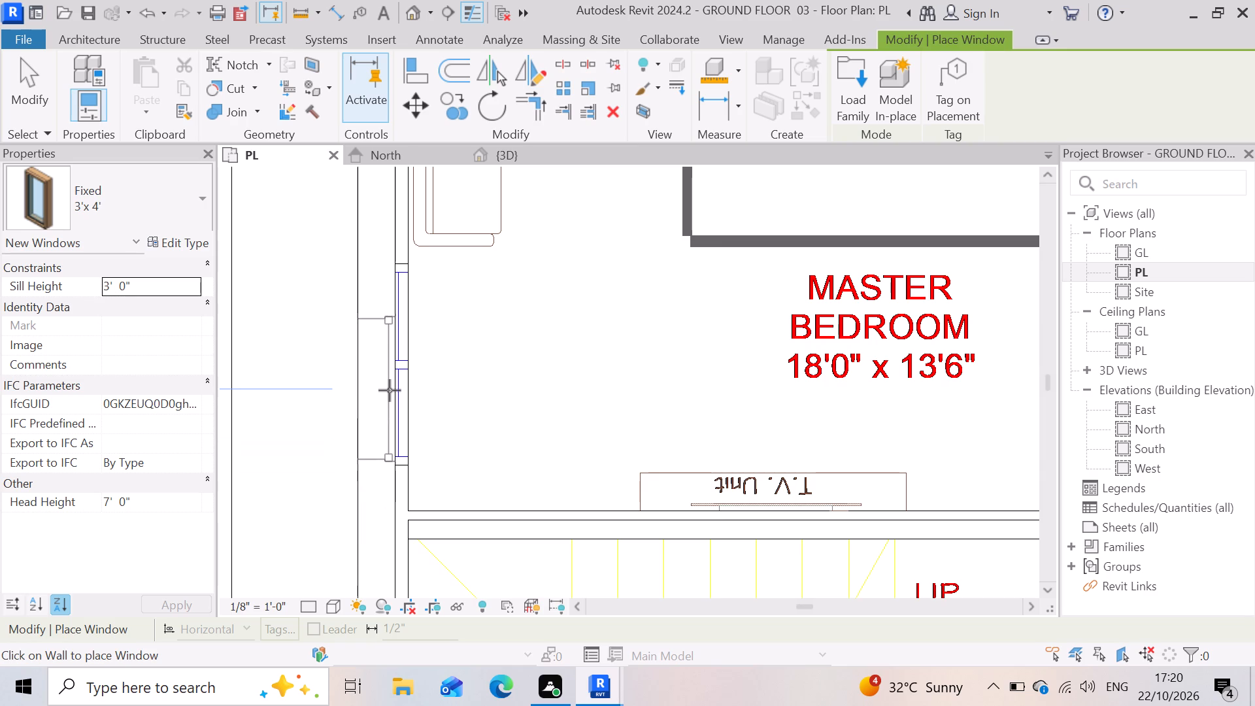
{"action": "left_click", "coordinate": [396, 348]}
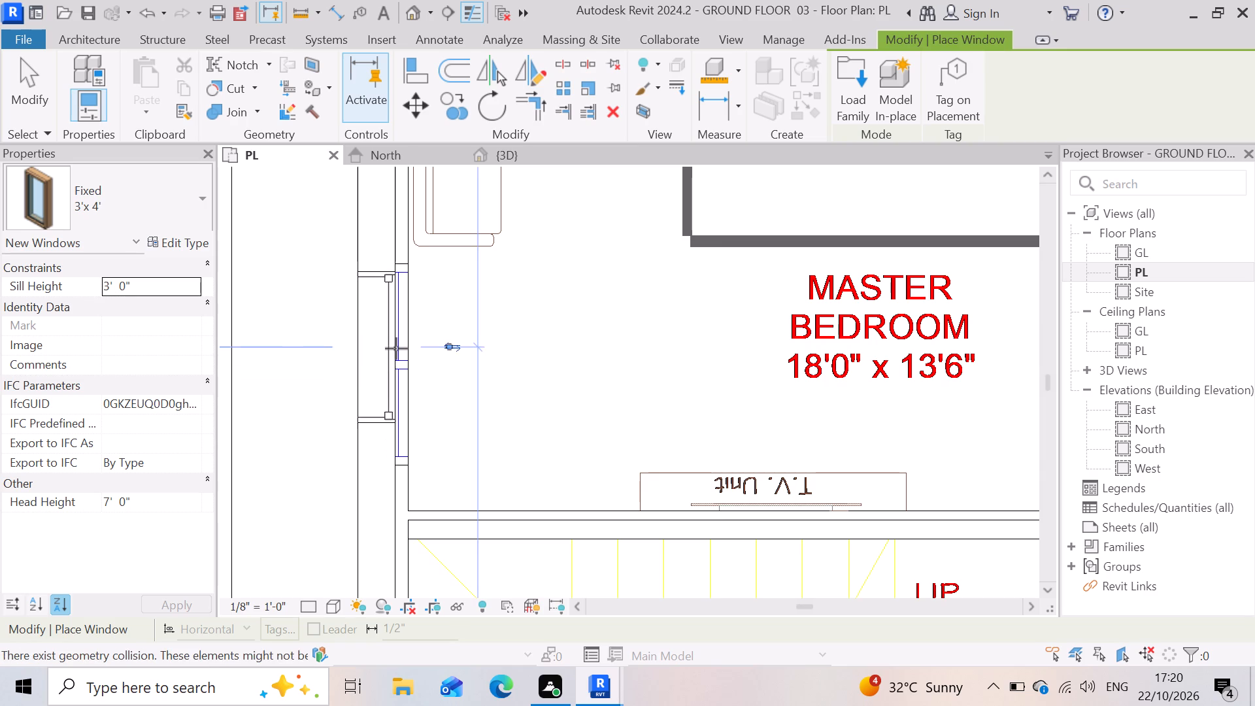
Place a Fixed 3'x 4' window in the exterior side wall beside the staircase, at the plan's window opening.
{"action": "scroll", "coordinate": [343, 390], "scroll_direction": "down", "scroll_amount": 10}
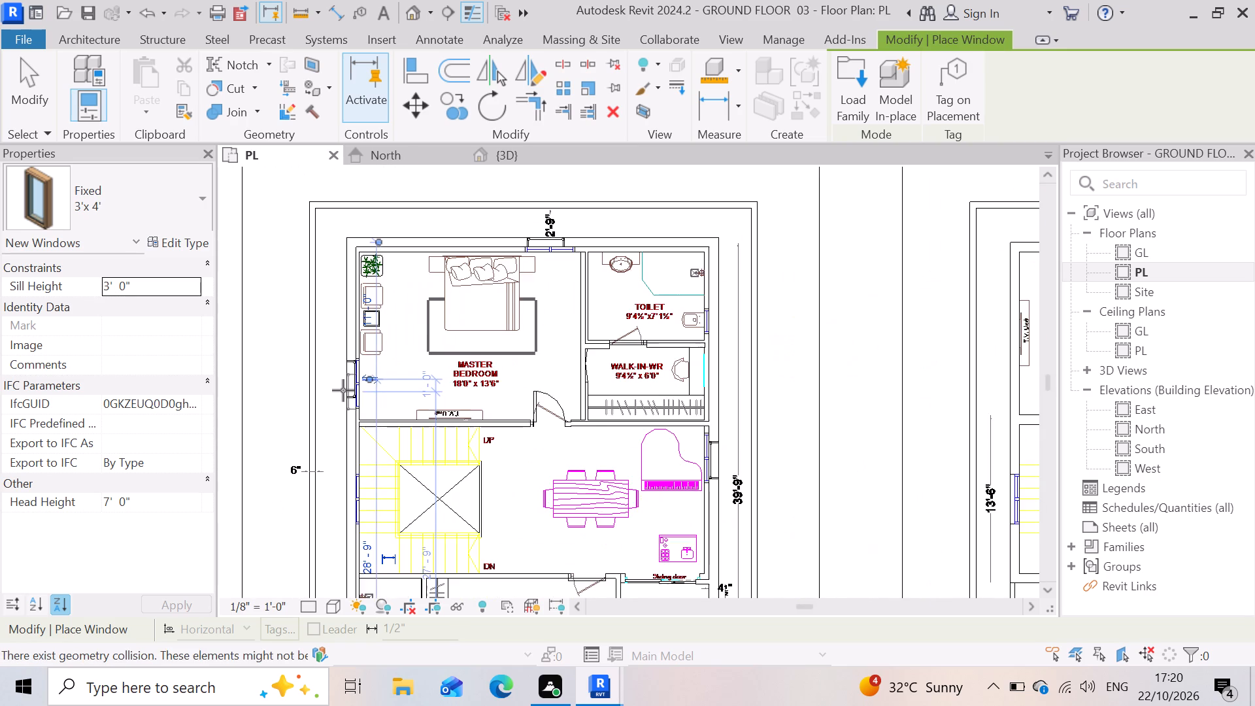
{"action": "scroll", "coordinate": [343, 390], "scroll_direction": "down", "scroll_amount": 2}
{"action": "scroll", "coordinate": [348, 501], "scroll_direction": "up", "scroll_amount": 11}
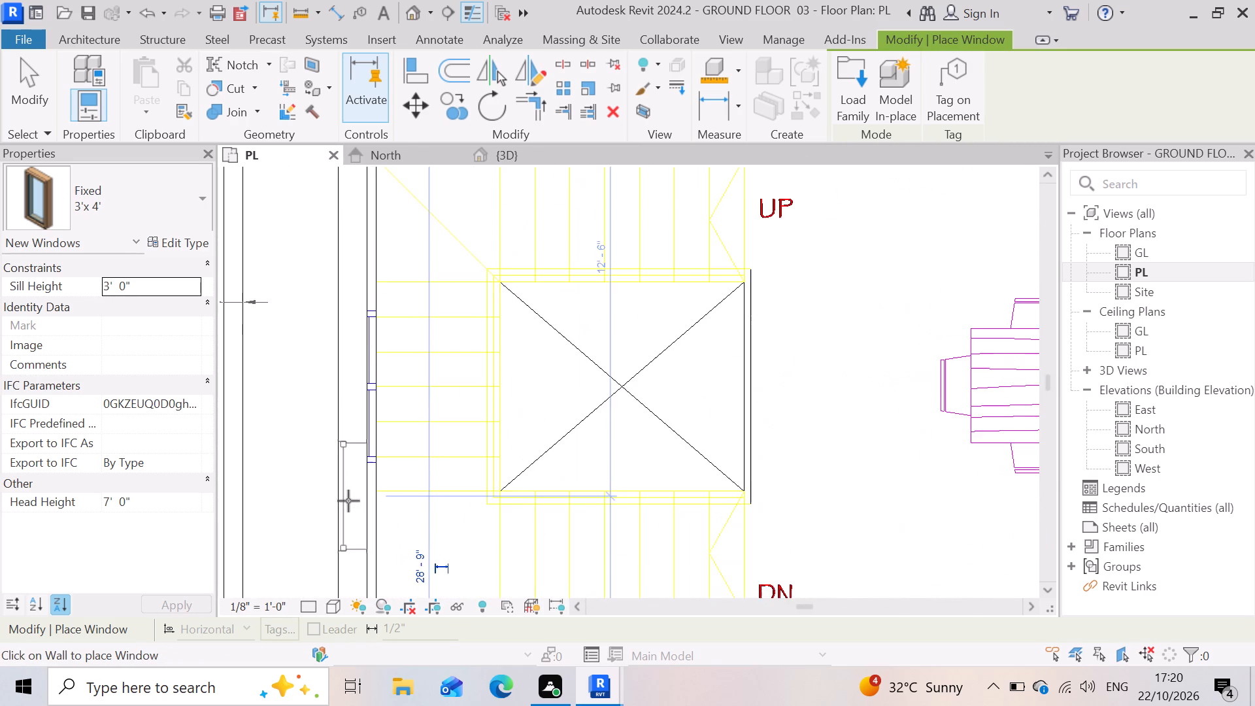
{"action": "left_click", "coordinate": [355, 366]}
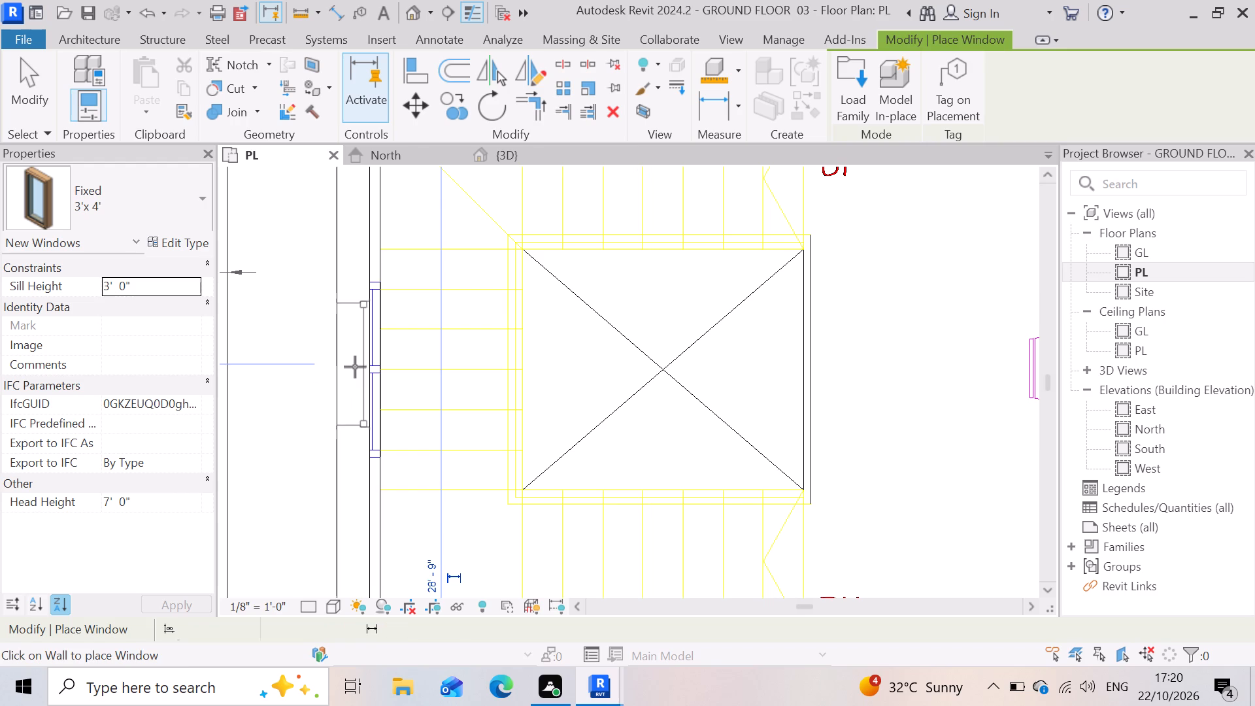
Place a Fixed 3'x 4' window in the exterior side wall of the 5'0" x 7'6" toilet, centred near the WC.
{"action": "scroll", "coordinate": [220, 420], "scroll_direction": "down", "scroll_amount": 6}
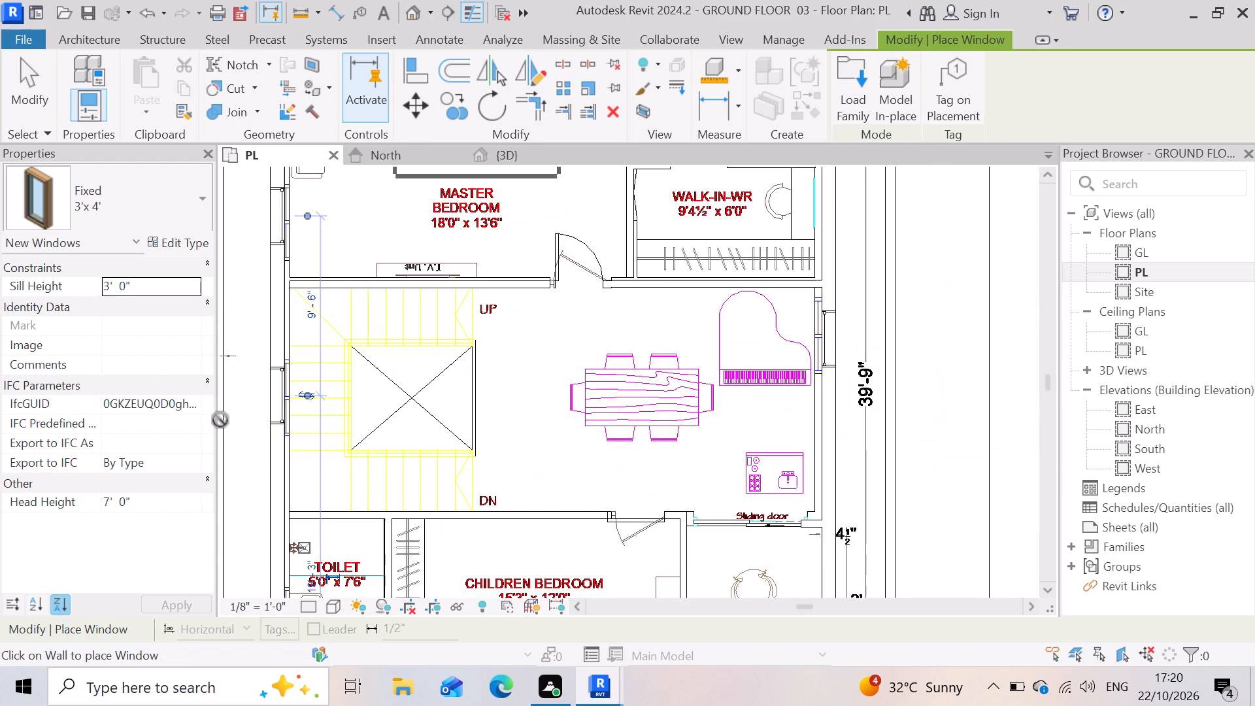
{"action": "scroll", "coordinate": [220, 420], "scroll_direction": "down", "scroll_amount": 3}
{"action": "scroll", "coordinate": [435, 440], "scroll_direction": "down", "scroll_amount": 3}
{"action": "scroll", "coordinate": [328, 524], "scroll_direction": "up", "scroll_amount": 2}
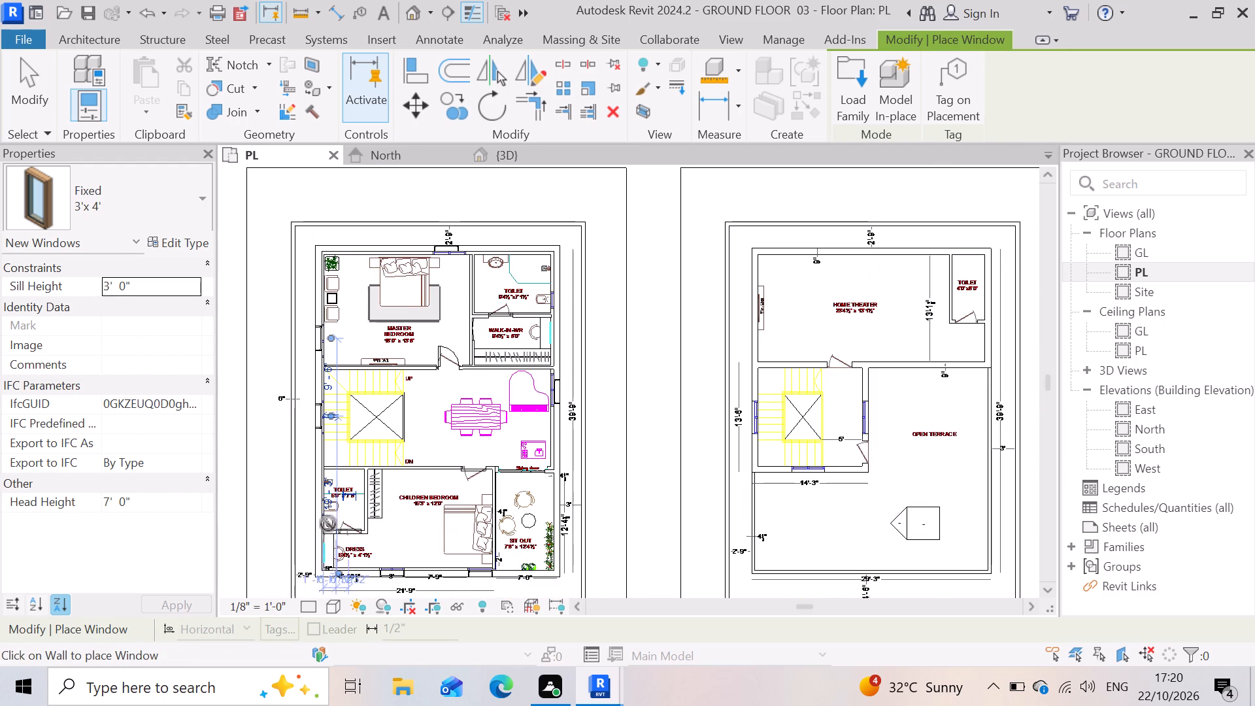
{"action": "scroll", "coordinate": [328, 524], "scroll_direction": "up", "scroll_amount": 12}
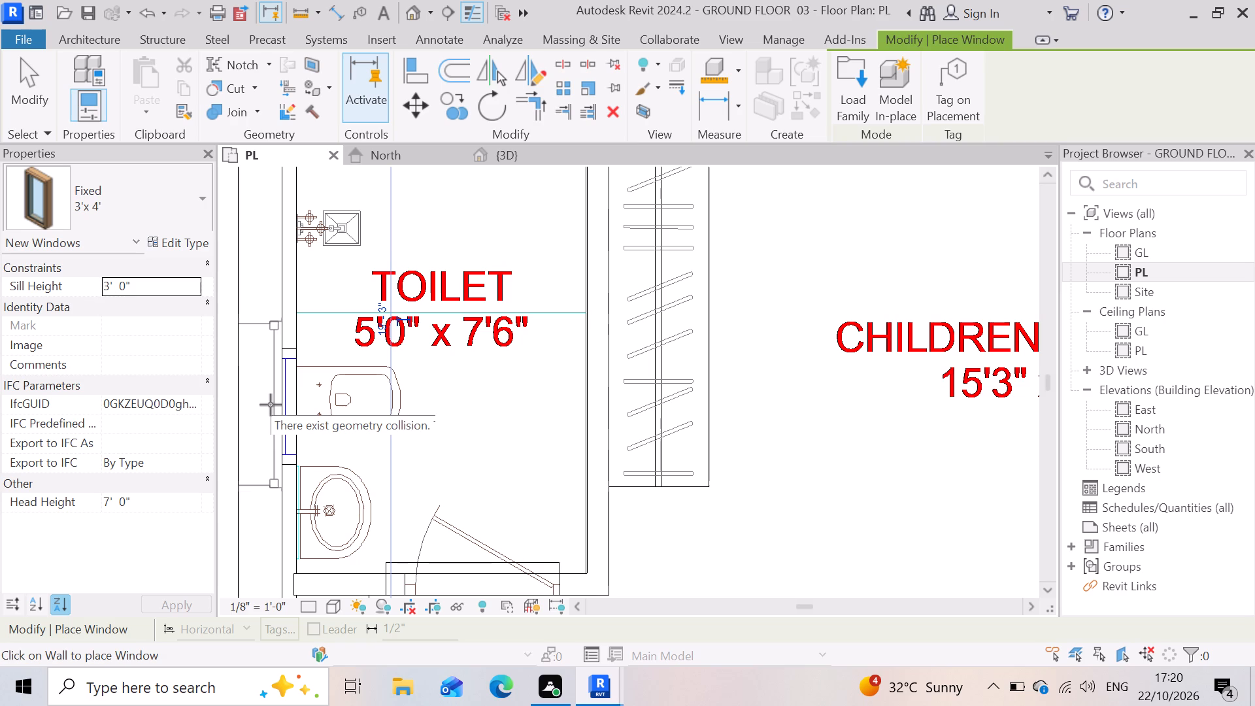
{"action": "left_click", "coordinate": [252, 399]}
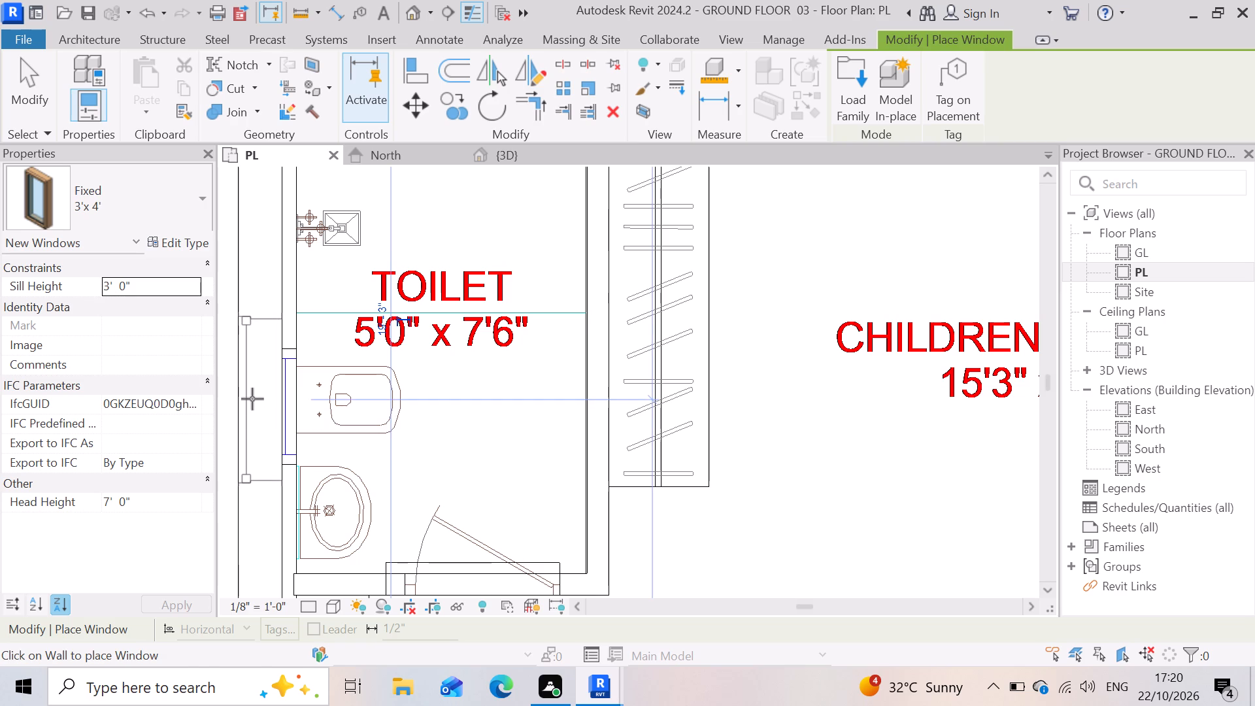
Check the first floor plan's exterior walls for window openings that still need a window.
{"action": "scroll", "coordinate": [252, 397], "scroll_direction": "down", "scroll_amount": 11}
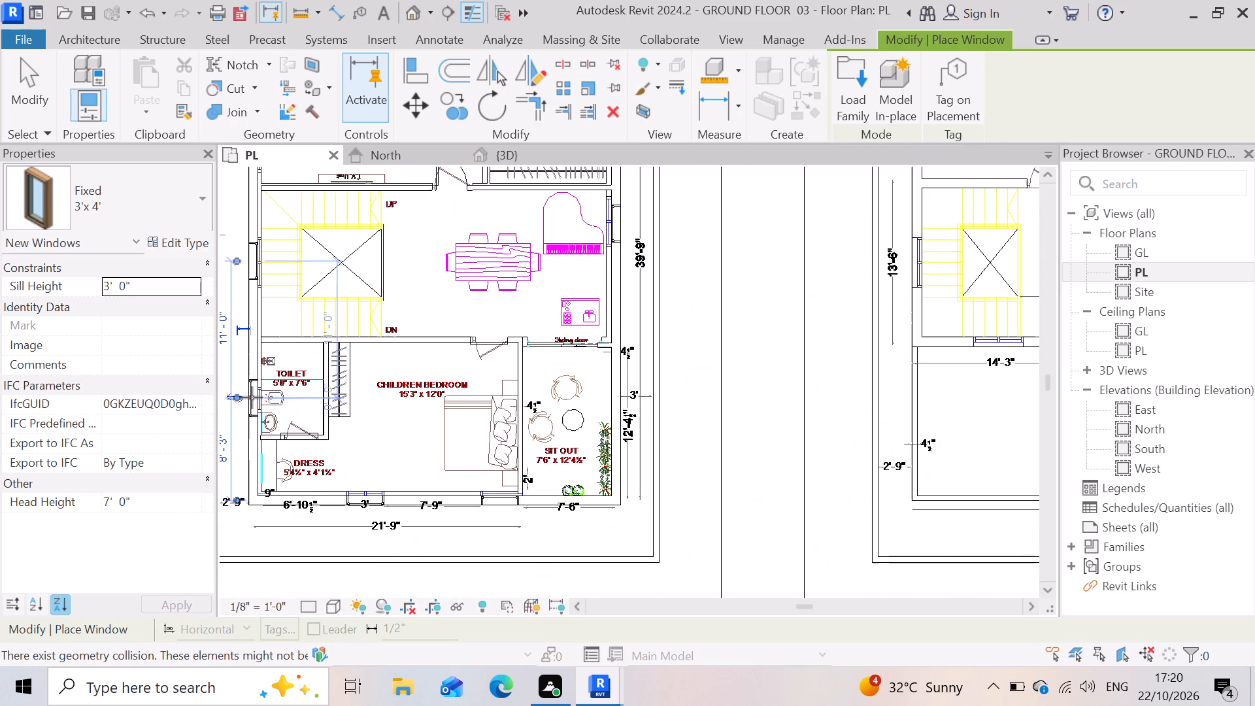
{"action": "scroll", "coordinate": [252, 397], "scroll_direction": "down", "scroll_amount": 1}
{"action": "scroll", "coordinate": [421, 532], "scroll_direction": "up", "scroll_amount": 3}
{"action": "scroll", "coordinate": [352, 513], "scroll_direction": "up", "scroll_amount": 2}
{"action": "scroll", "coordinate": [305, 477], "scroll_direction": "up", "scroll_amount": 4}
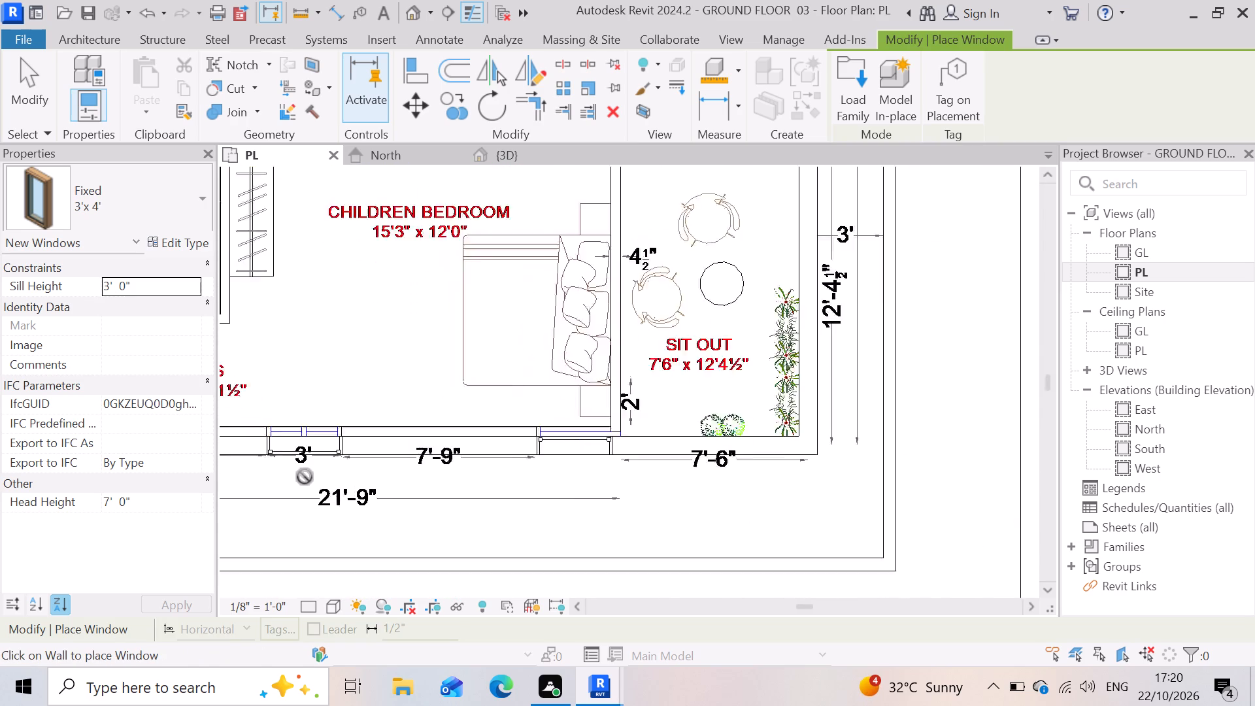
{"action": "scroll", "coordinate": [292, 439], "scroll_direction": "up", "scroll_amount": 3}
{"action": "scroll", "coordinate": [271, 452], "scroll_direction": "down", "scroll_amount": 11}
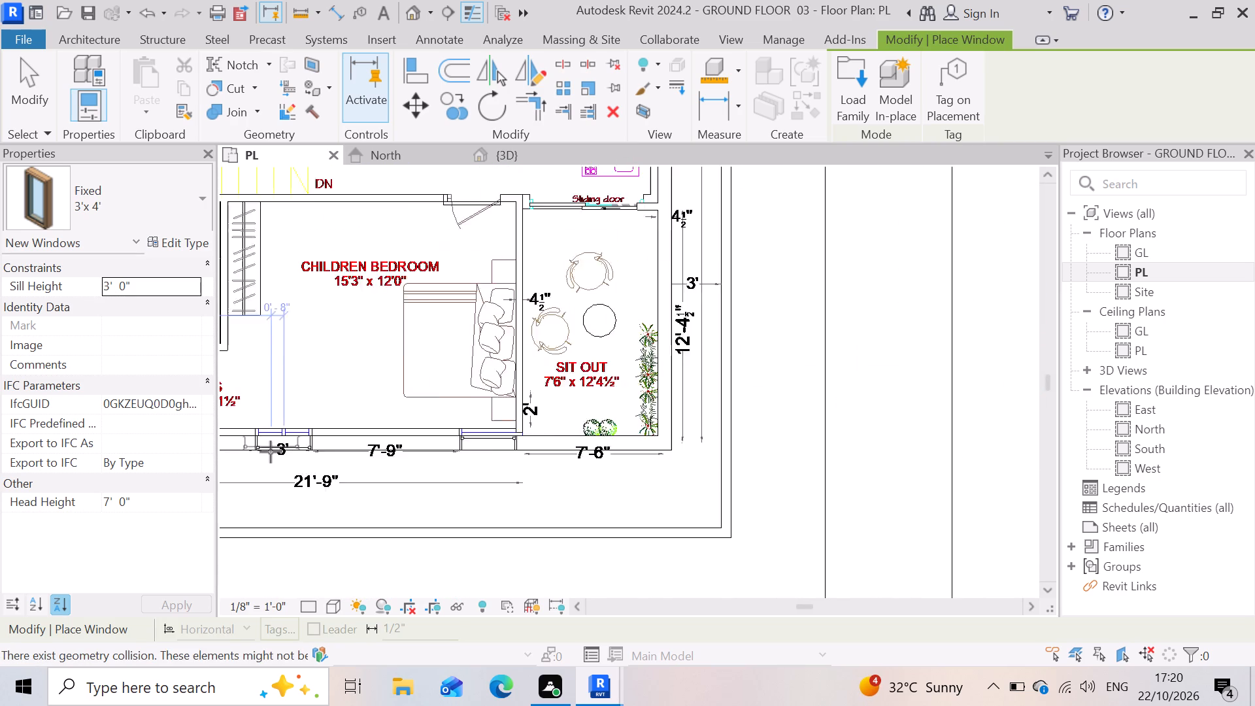
{"action": "scroll", "coordinate": [540, 502], "scroll_direction": "down", "scroll_amount": 4}
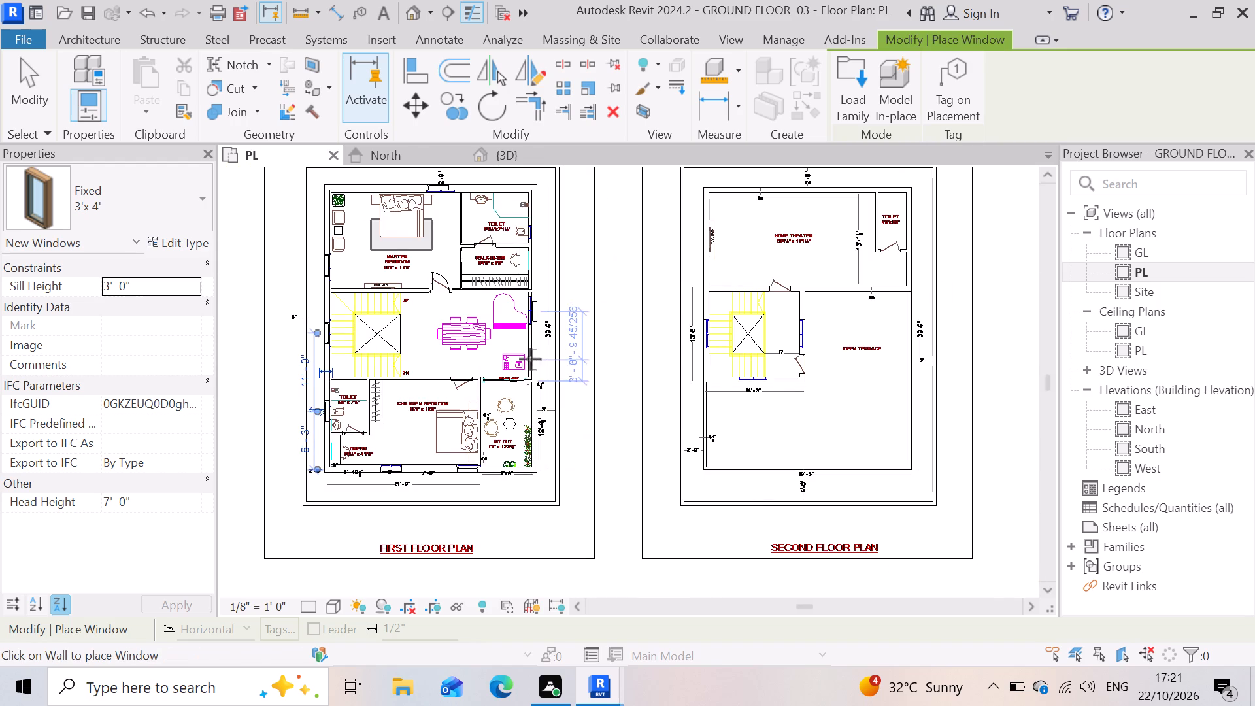
{"action": "scroll", "coordinate": [543, 363], "scroll_direction": "up", "scroll_amount": 4}
{"action": "scroll", "coordinate": [554, 312], "scroll_direction": "up", "scroll_amount": 4}
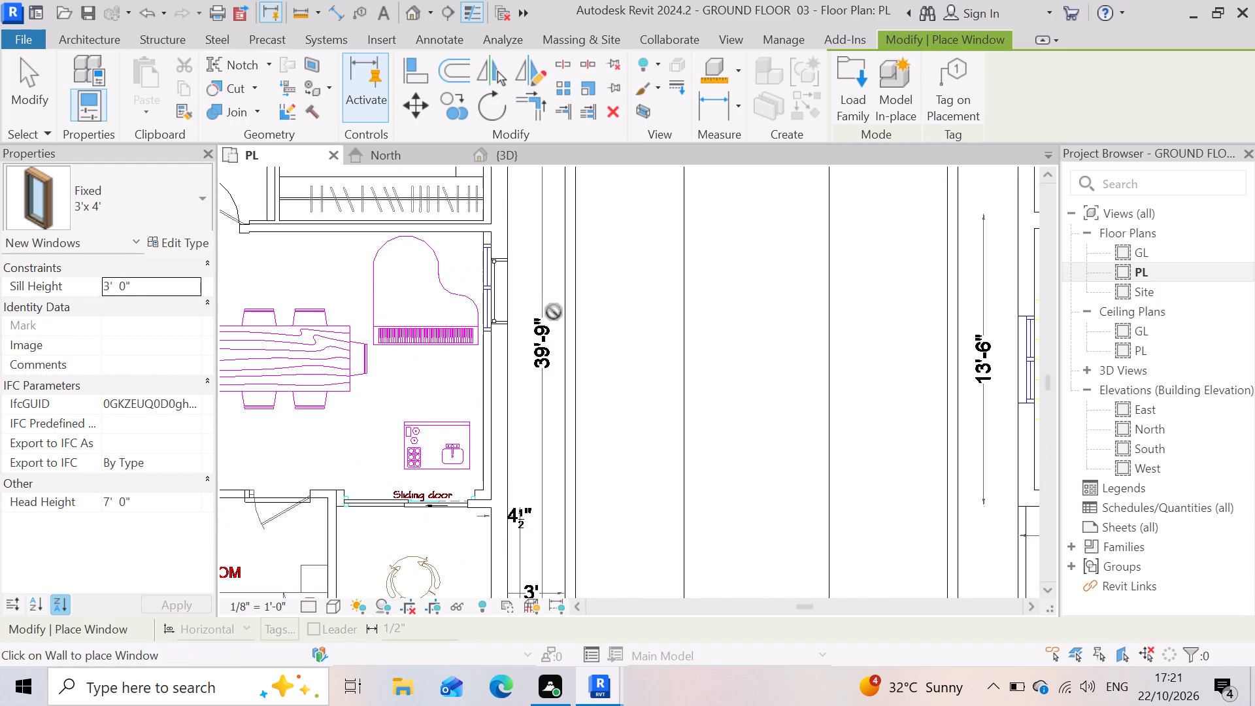
{"action": "scroll", "coordinate": [500, 269], "scroll_direction": "up", "scroll_amount": 4}
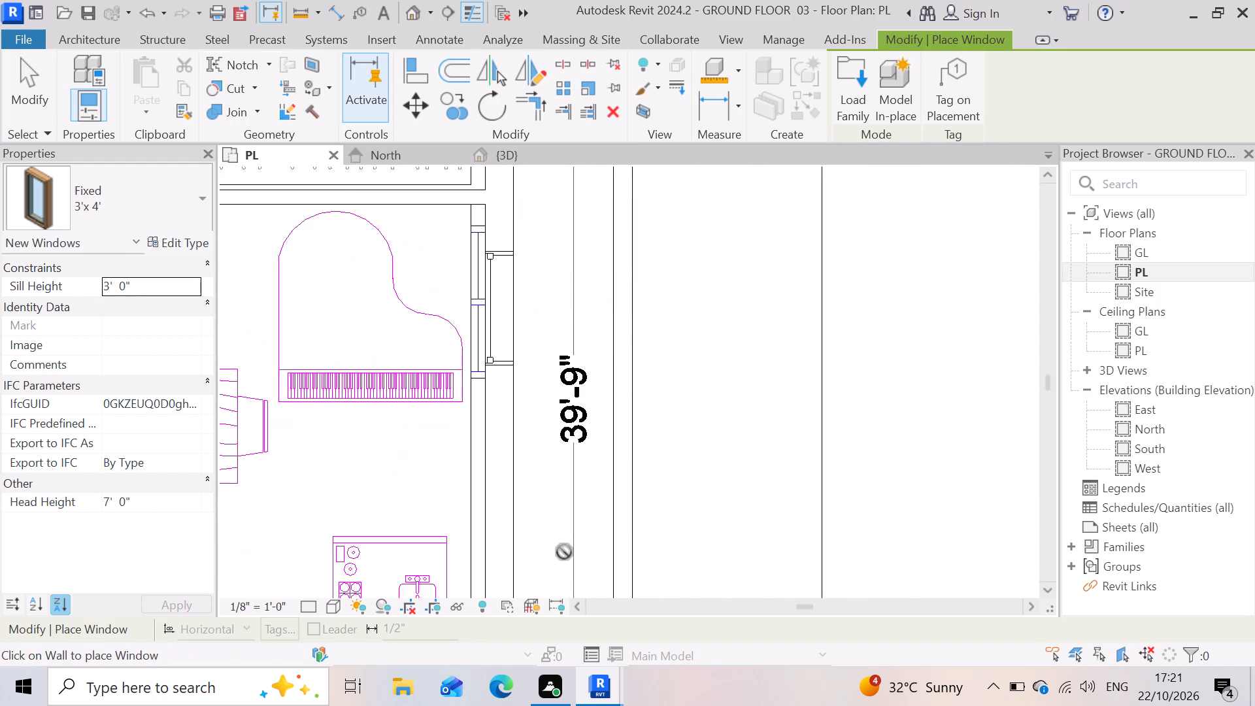
{"action": "scroll", "coordinate": [567, 545], "scroll_direction": "down", "scroll_amount": 12}
{"action": "scroll", "coordinate": [582, 426], "scroll_direction": "up", "scroll_amount": 3}
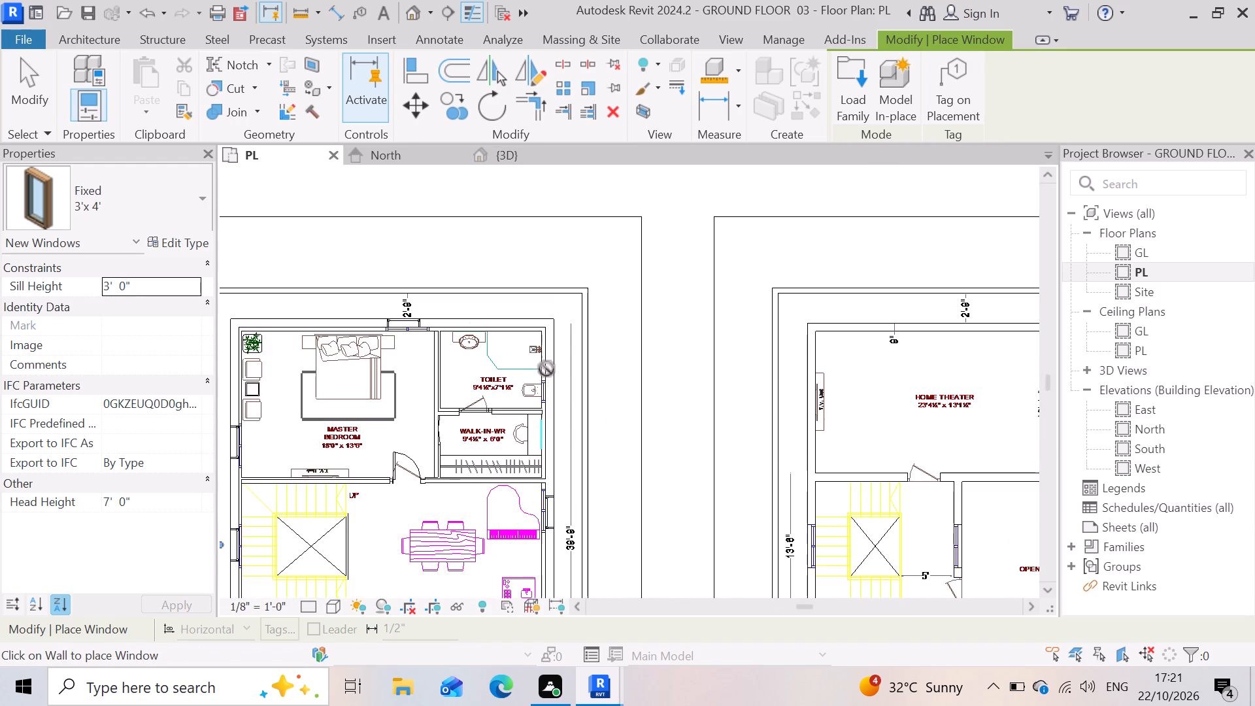
Examine the placed windows on the building in the 3D view and end window placement.
{"action": "left_click", "coordinate": [555, 152]}
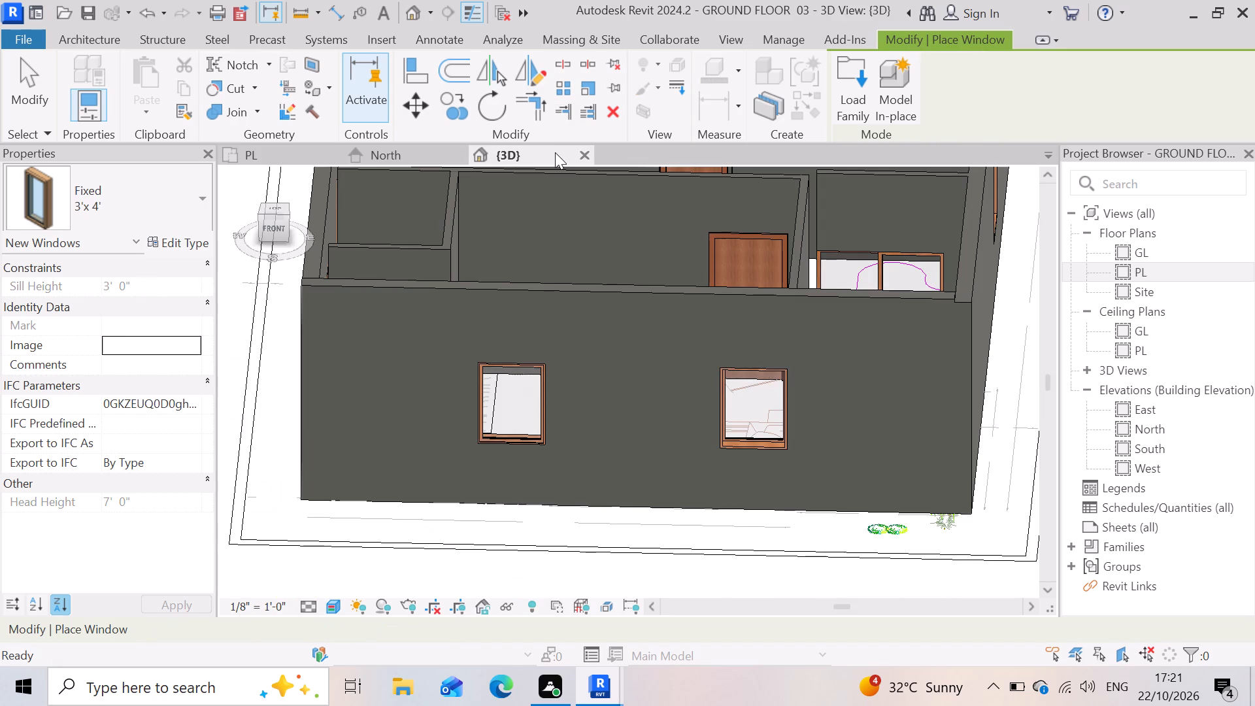
{"action": "scroll", "coordinate": [899, 463], "scroll_direction": "down", "scroll_amount": 4}
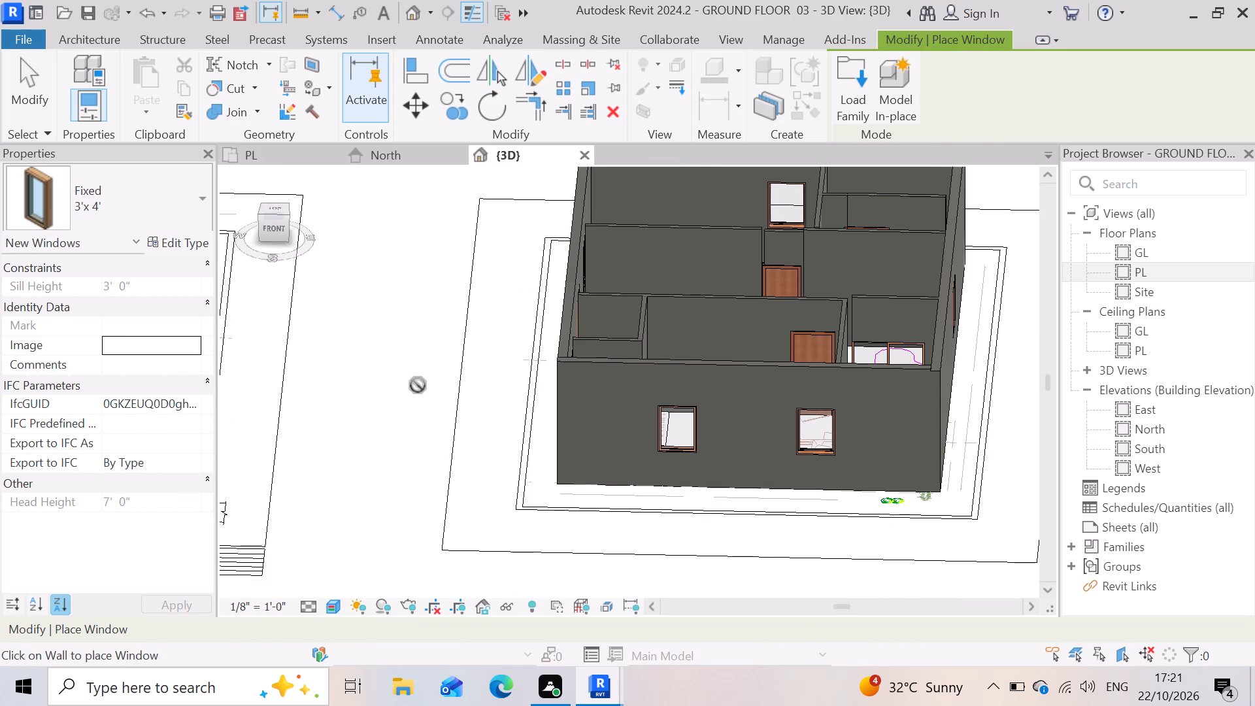
{"action": "scroll", "coordinate": [537, 400], "scroll_direction": "up", "scroll_amount": 4}
{"action": "scroll", "coordinate": [604, 405], "scroll_direction": "down", "scroll_amount": 7}
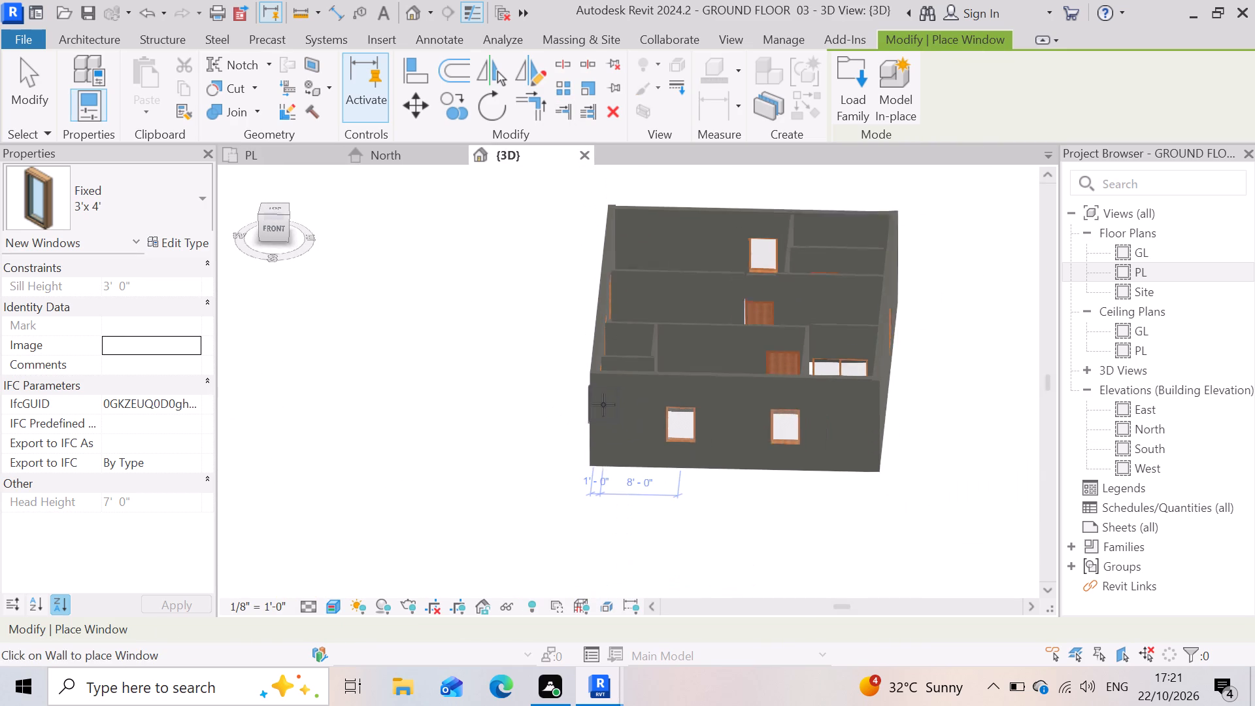
{"action": "scroll", "coordinate": [906, 401], "scroll_direction": "up", "scroll_amount": 6}
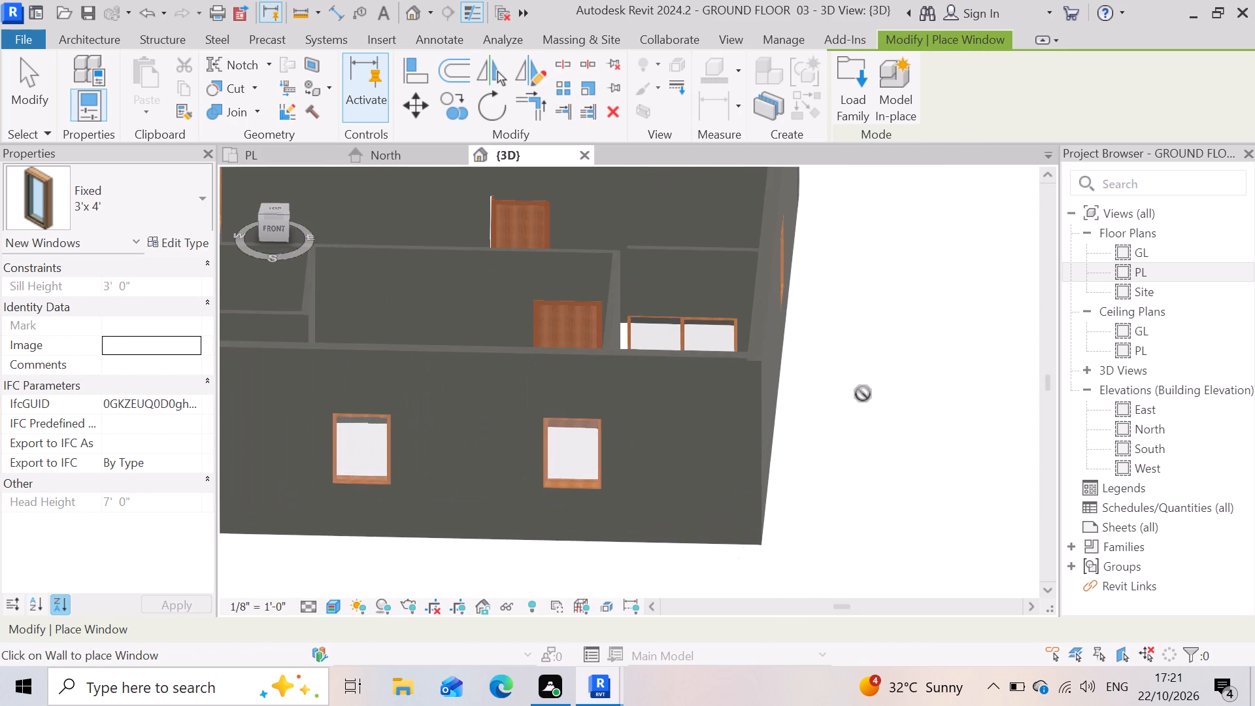
{"action": "scroll", "coordinate": [863, 394], "scroll_direction": "down", "scroll_amount": 4}
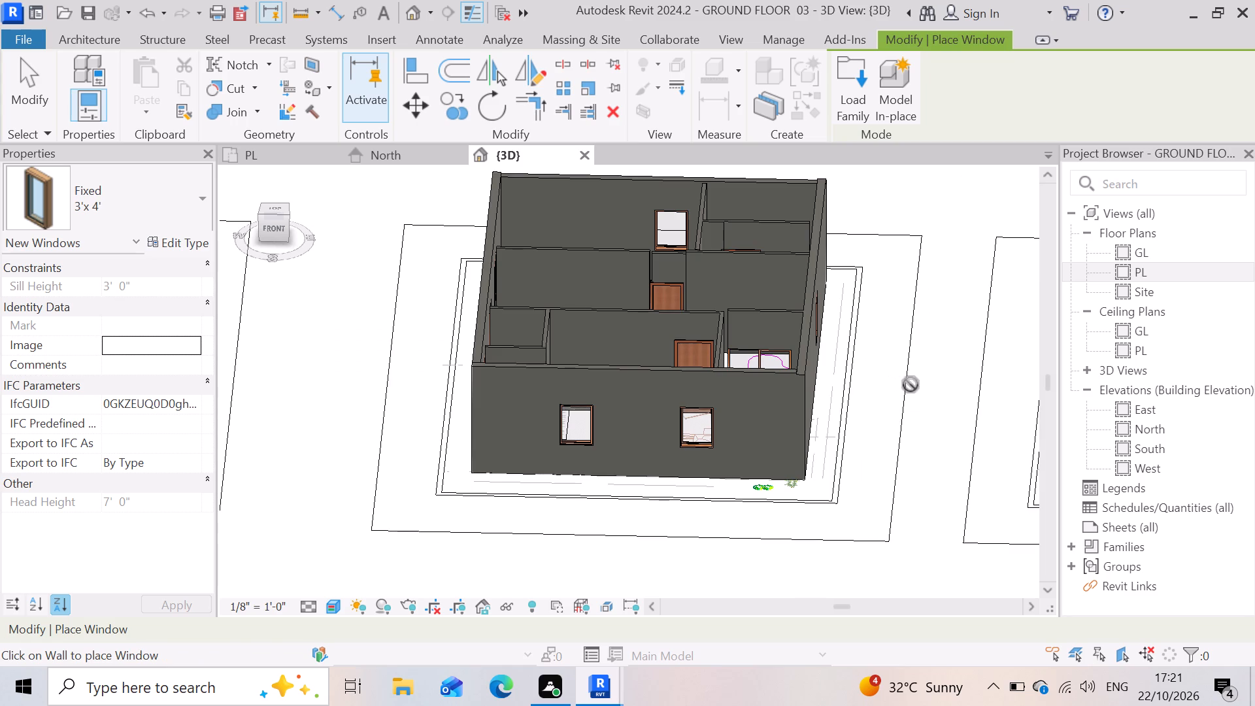
{"action": "scroll", "coordinate": [925, 426], "scroll_direction": "down", "scroll_amount": 1, "text": "shift"}
{"action": "middle_click", "coordinate": [925, 426], "text": "shift"}
{"action": "middle_click_drag", "start_coordinate": [925, 426], "coordinate": [852, 510], "text": "shift"}
{"action": "middle_click", "coordinate": [852, 510], "text": "shift"}
{"action": "scroll", "coordinate": [733, 312], "scroll_direction": "up", "scroll_amount": 4}
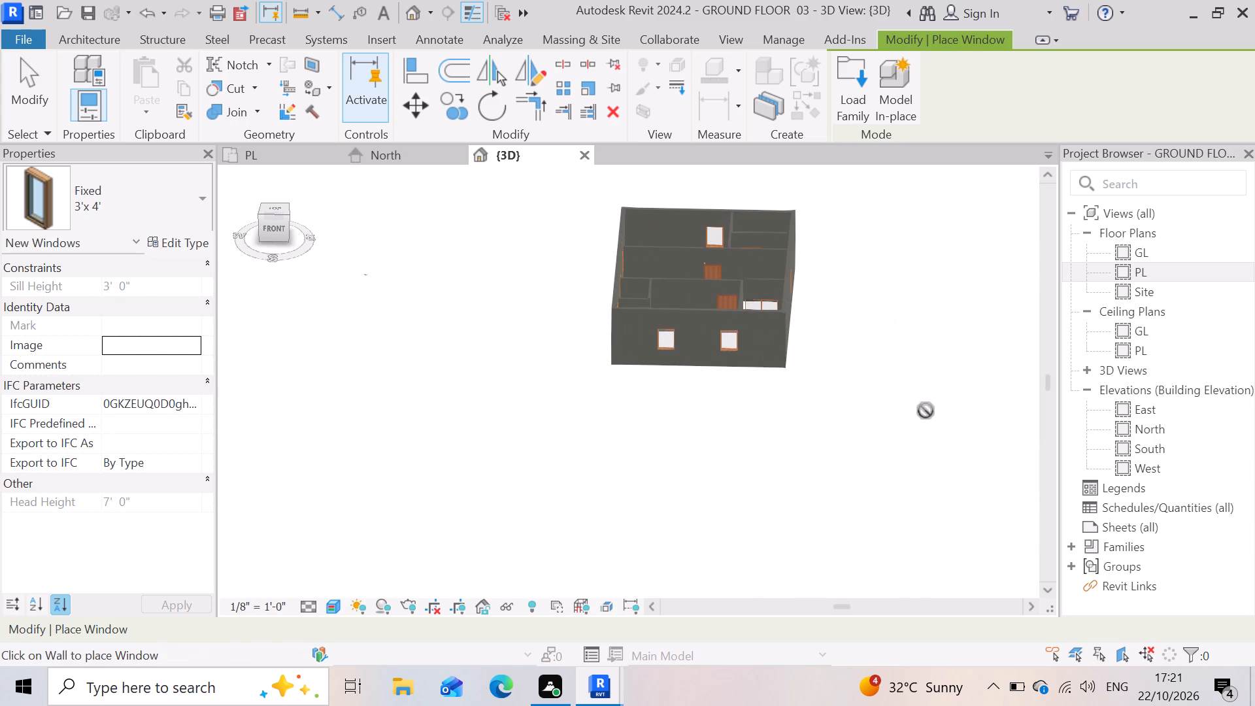
{"action": "key", "text": "Escape"}
{"action": "scroll", "coordinate": [684, 414], "scroll_direction": "up", "scroll_amount": 3}
{"action": "scroll", "coordinate": [684, 414], "scroll_direction": "down", "scroll_amount": 3}
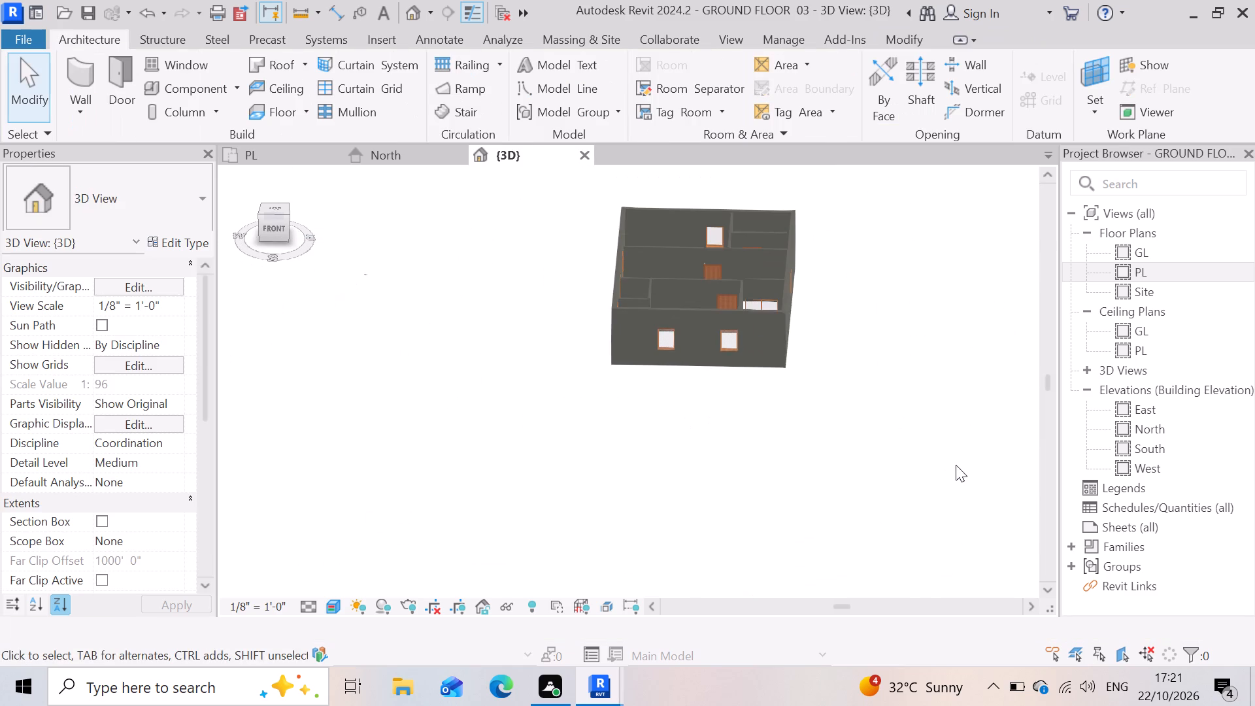
Examine the Fixed 3'x 4' windows in the building's right and back exterior walls in the 3D view.
{"action": "middle_click", "coordinate": [897, 440], "text": "shift"}
{"action": "middle_click_drag", "start_coordinate": [897, 440], "coordinate": [764, 497], "text": "shift"}
{"action": "middle_click_drag", "start_coordinate": [732, 503], "coordinate": [454, 483], "text": "shift"}
{"action": "scroll", "coordinate": [454, 481], "scroll_direction": "down", "scroll_amount": 1, "text": "shift"}
{"action": "scroll", "coordinate": [880, 336], "scroll_direction": "up", "scroll_amount": 3}
{"action": "scroll", "coordinate": [703, 312], "scroll_direction": "up", "scroll_amount": 3}
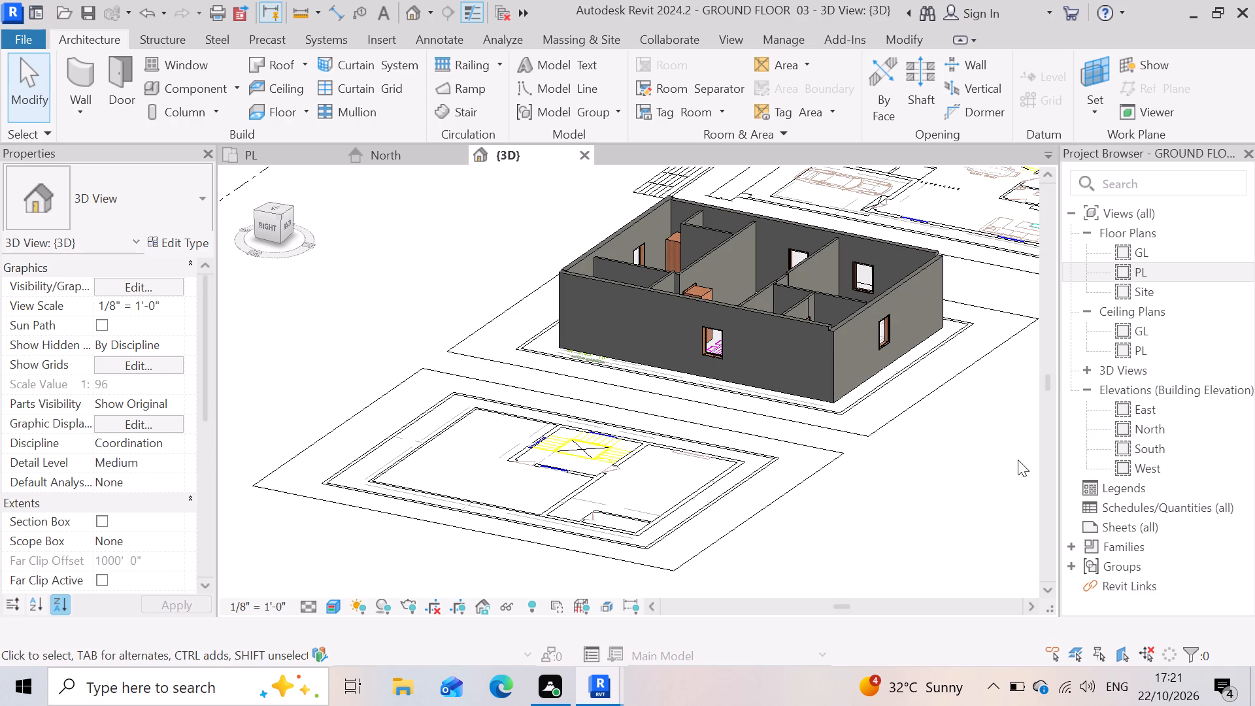
{"action": "scroll", "coordinate": [726, 388], "scroll_direction": "up", "scroll_amount": 3}
{"action": "scroll", "coordinate": [745, 291], "scroll_direction": "up", "scroll_amount": 4}
{"action": "scroll", "coordinate": [623, 371], "scroll_direction": "up", "scroll_amount": 1}
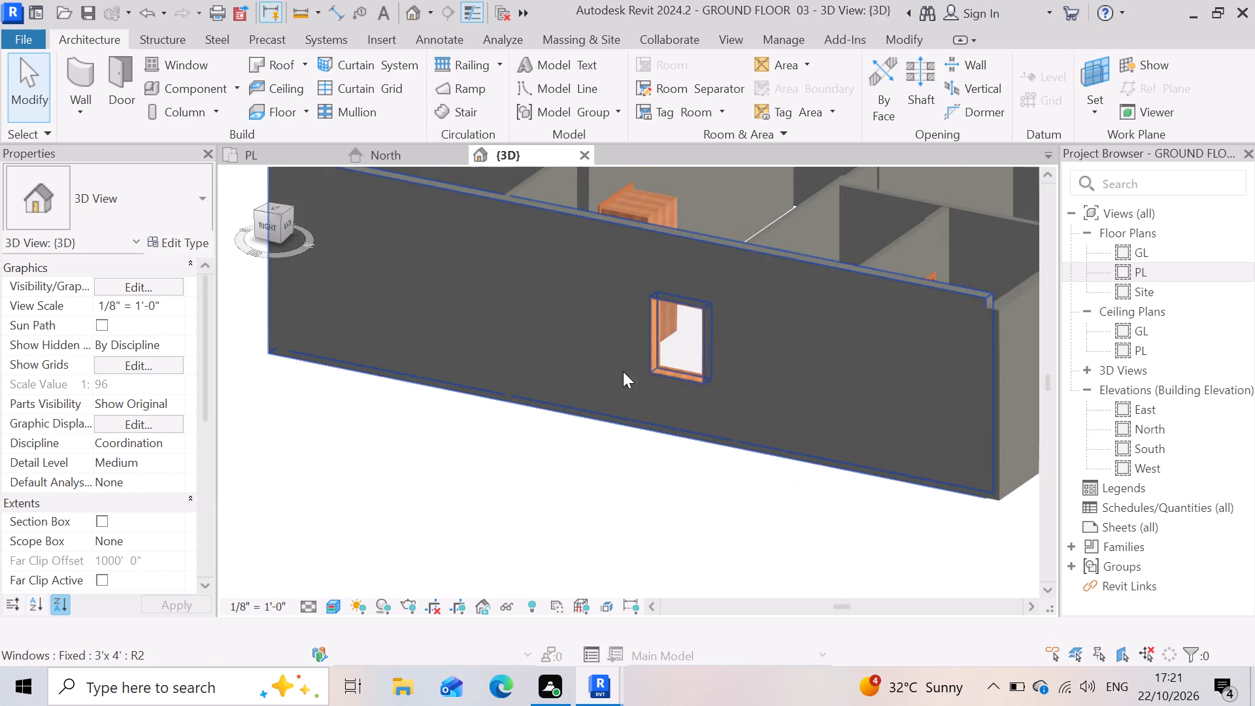
{"action": "scroll", "coordinate": [623, 371], "scroll_direction": "up", "scroll_amount": 3}
{"action": "scroll", "coordinate": [665, 326], "scroll_direction": "up", "scroll_amount": 3}
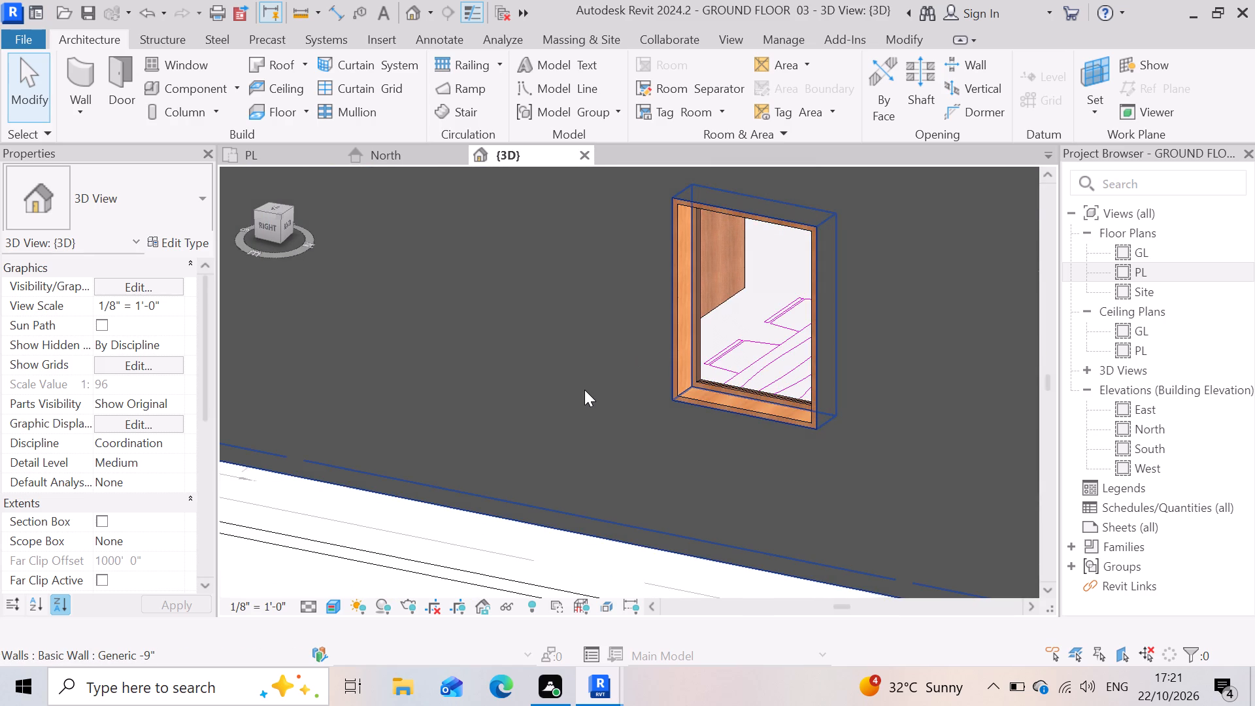
{"action": "scroll", "coordinate": [869, 422], "scroll_direction": "down", "scroll_amount": 11}
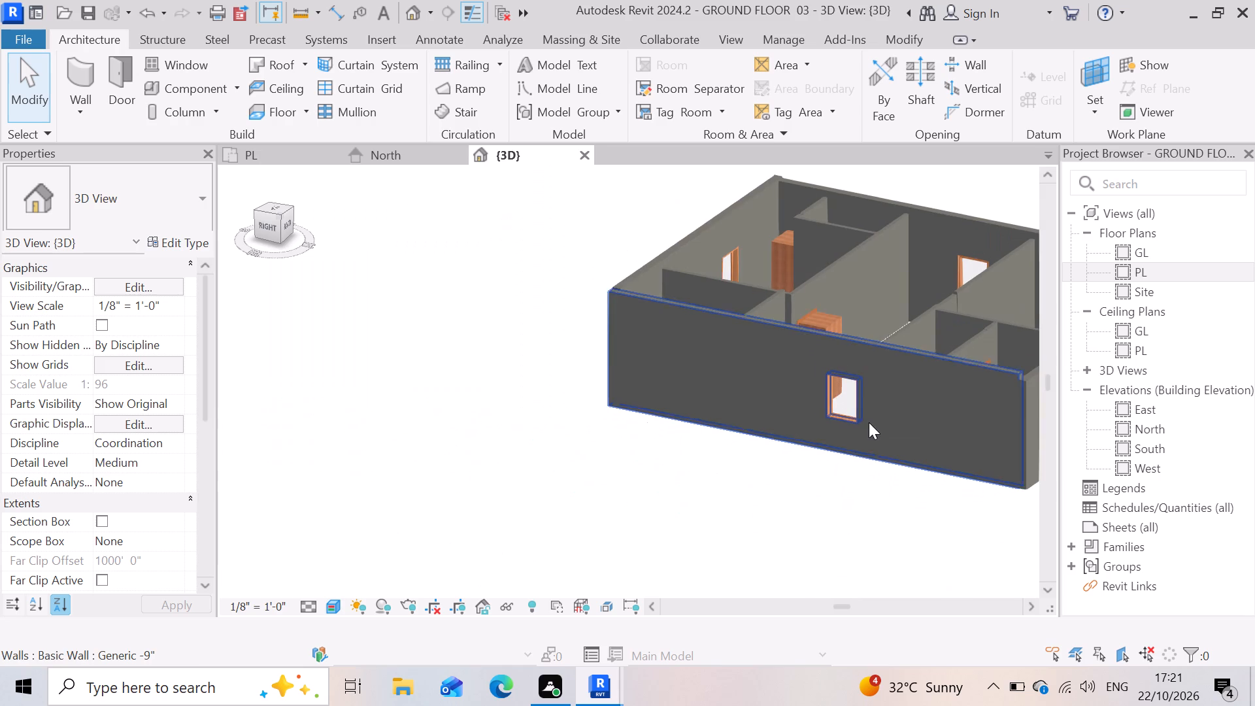
{"action": "scroll", "coordinate": [625, 377], "scroll_direction": "up", "scroll_amount": 3}
{"action": "scroll", "coordinate": [618, 379], "scroll_direction": "down", "scroll_amount": 7}
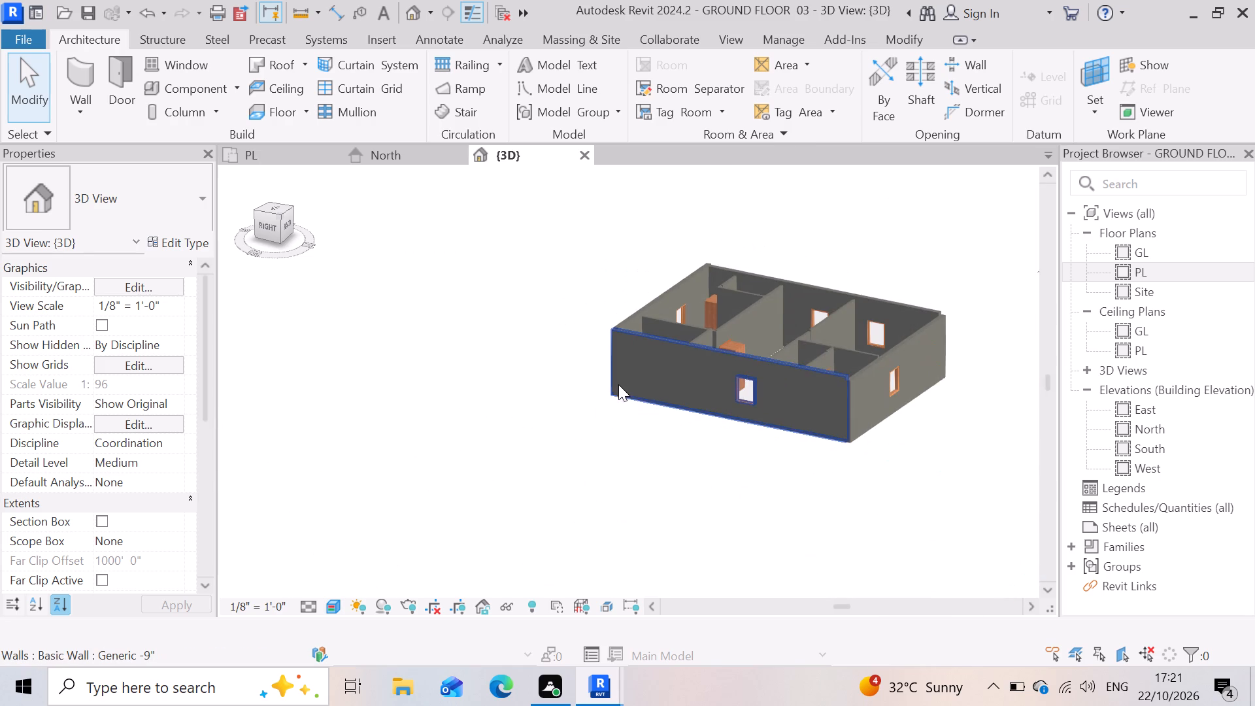
{"action": "scroll", "coordinate": [929, 373], "scroll_direction": "up", "scroll_amount": 9}
{"action": "scroll", "coordinate": [789, 452], "scroll_direction": "up", "scroll_amount": 2}
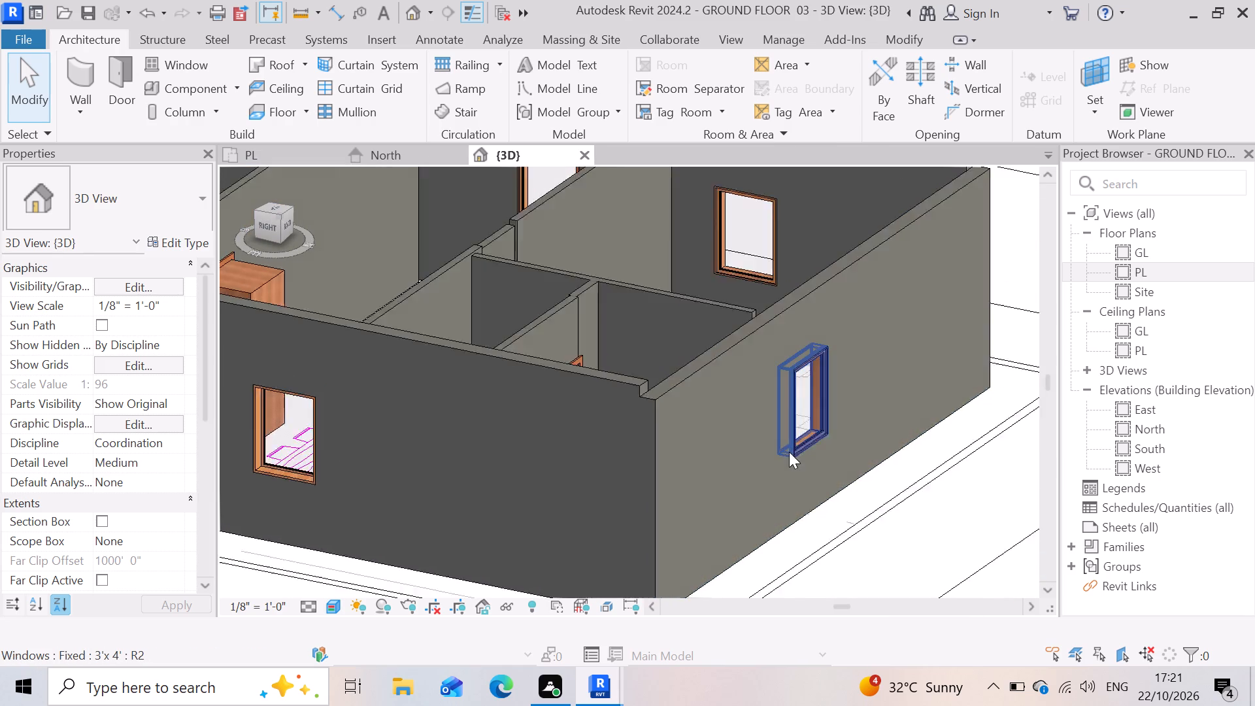
{"action": "scroll", "coordinate": [789, 452], "scroll_direction": "up", "scroll_amount": 2}
{"action": "scroll", "coordinate": [926, 397], "scroll_direction": "down", "scroll_amount": 7}
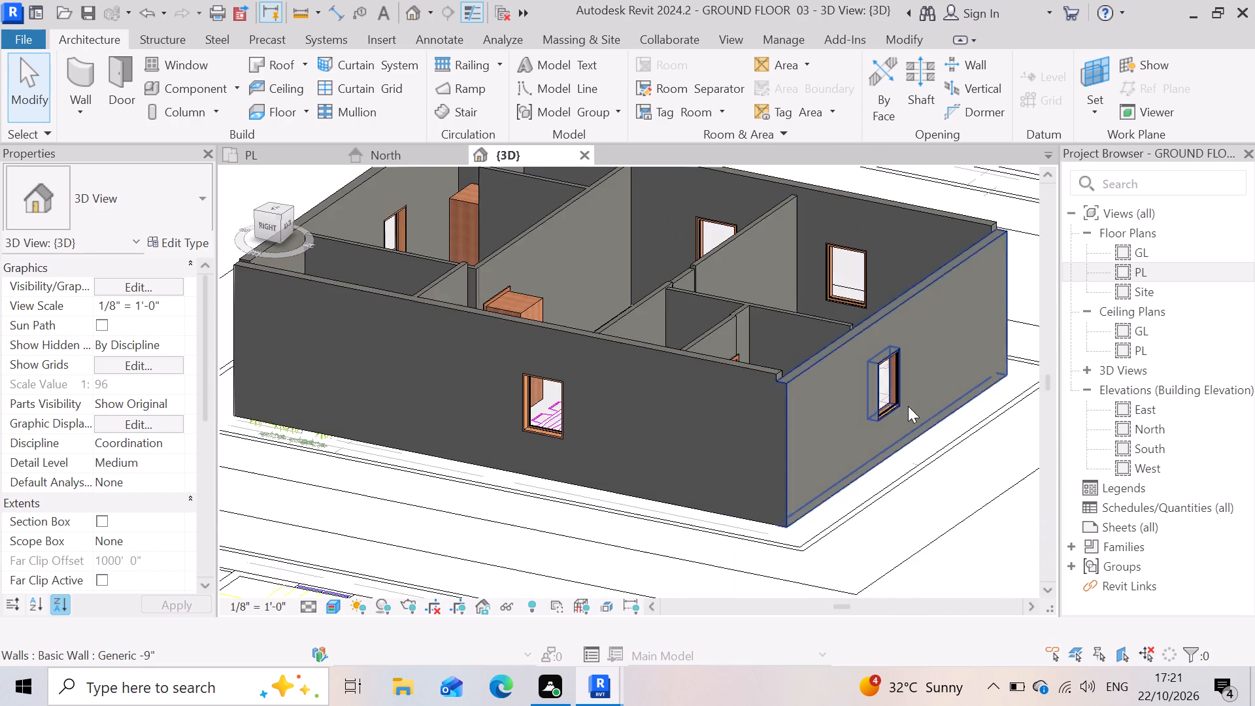
{"action": "scroll", "coordinate": [679, 414], "scroll_direction": "down", "scroll_amount": 3}
{"action": "scroll", "coordinate": [808, 489], "scroll_direction": "up", "scroll_amount": 1, "text": "shift"}
Orbit around the building to inspect the window placement along its left, front and back exterior walls.
{"action": "middle_click_drag", "start_coordinate": [807, 488], "coordinate": [883, 409], "text": "shift"}
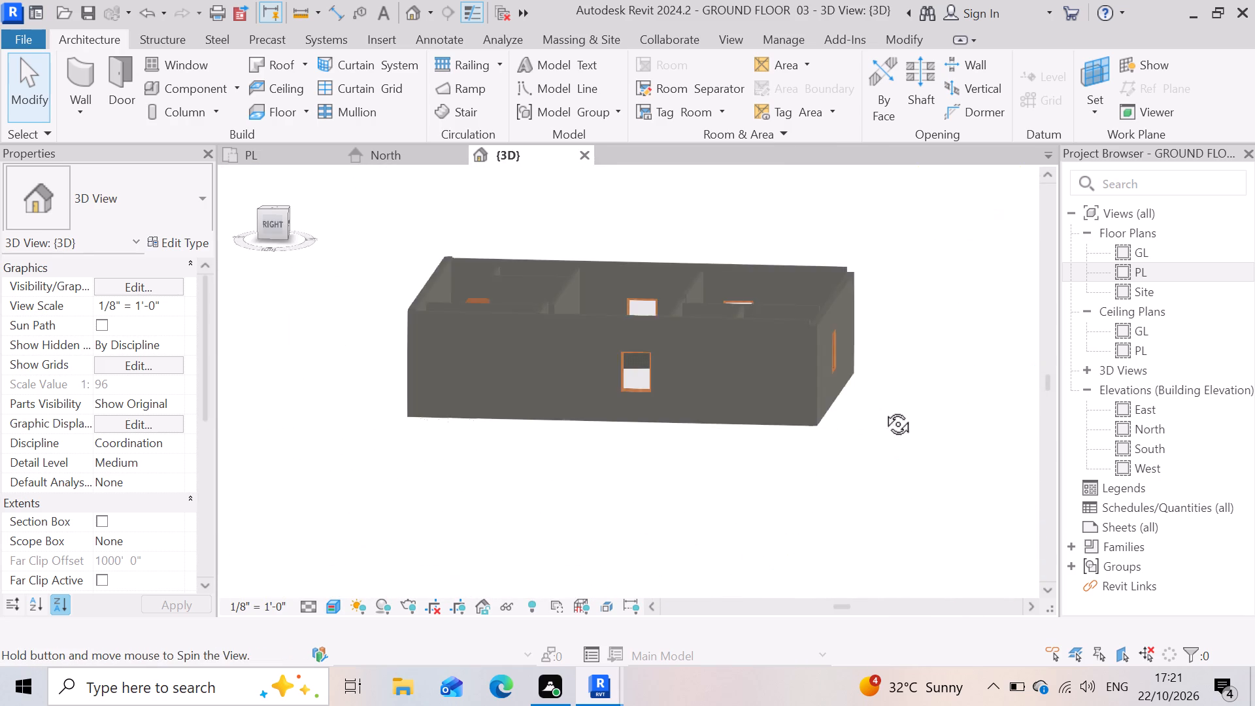
{"action": "middle_click_drag", "start_coordinate": [883, 409], "coordinate": [913, 385], "text": "shift"}
{"action": "scroll", "coordinate": [365, 446], "scroll_direction": "up", "scroll_amount": 3}
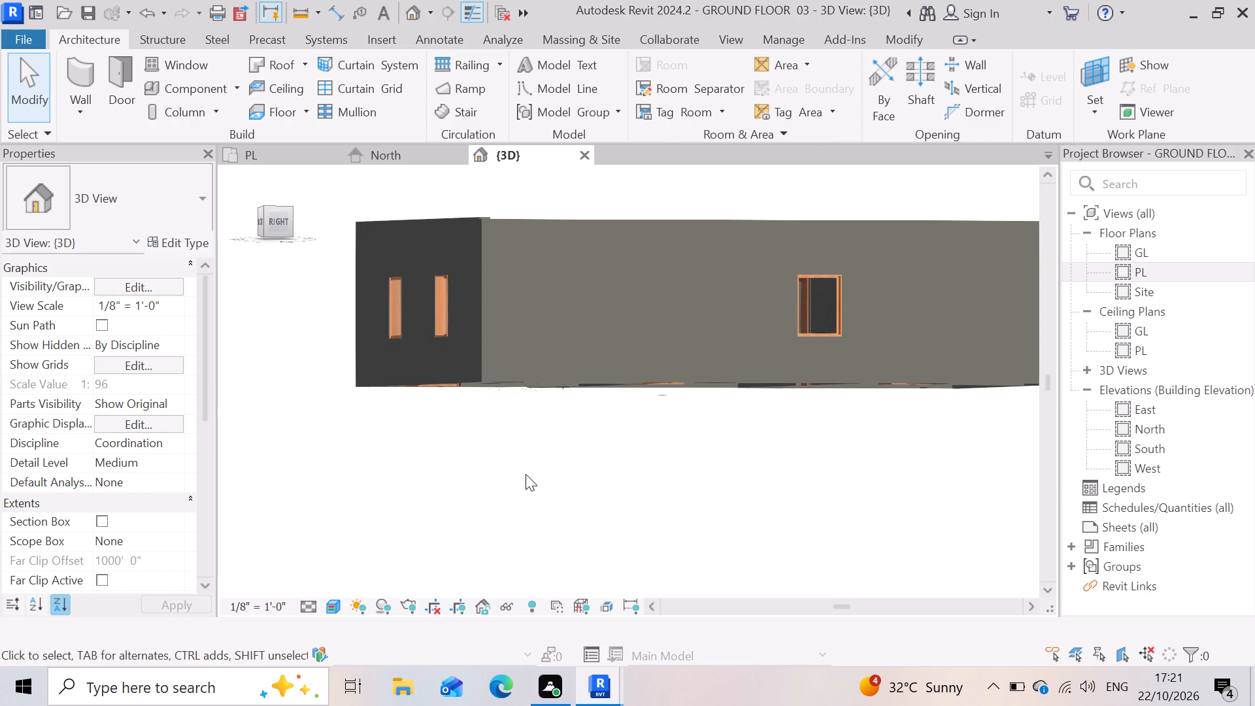
{"action": "middle_click_drag", "start_coordinate": [522, 459], "coordinate": [828, 485], "text": "shift"}
{"action": "middle_click_drag", "start_coordinate": [885, 497], "coordinate": [897, 499], "text": "shift"}
{"action": "scroll", "coordinate": [250, 382], "scroll_direction": "up", "scroll_amount": 3}
{"action": "scroll", "coordinate": [488, 437], "scroll_direction": "down", "scroll_amount": 3}
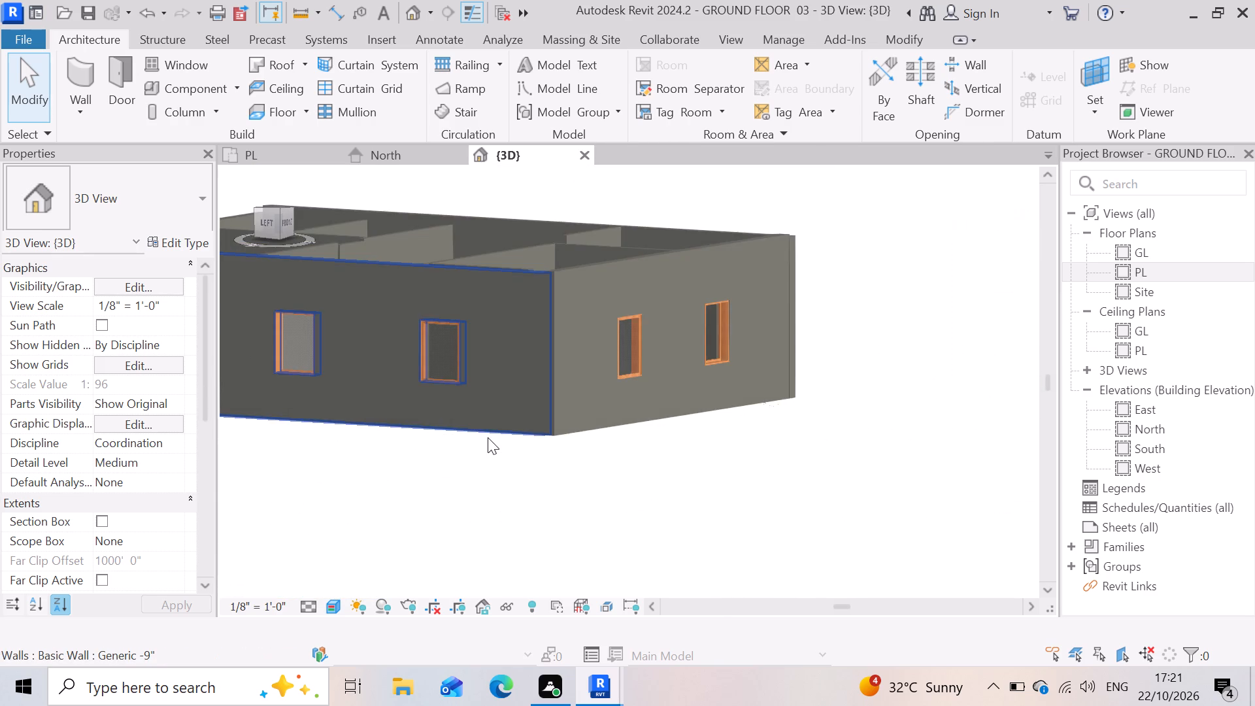
{"action": "middle_click", "coordinate": [488, 445], "text": "shift"}
{"action": "middle_click_drag", "start_coordinate": [488, 445], "coordinate": [733, 443], "text": "shift"}
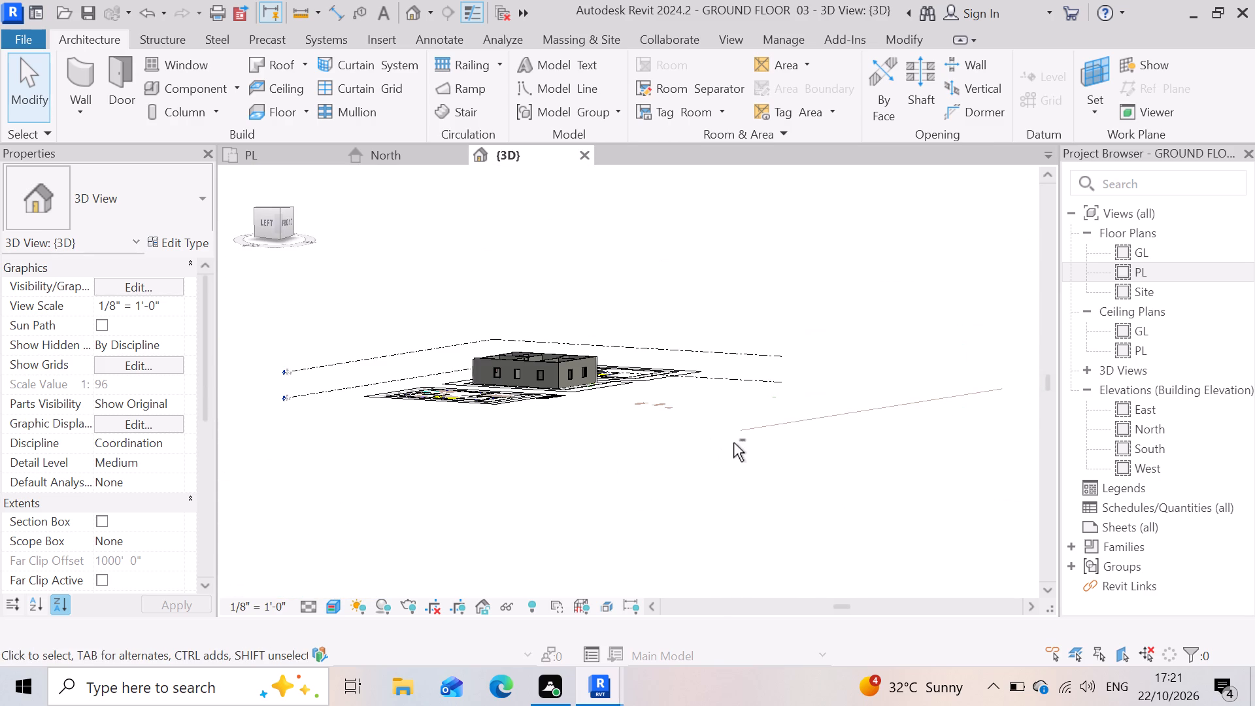
{"action": "scroll", "coordinate": [480, 354], "scroll_direction": "up", "scroll_amount": 7}
{"action": "scroll", "coordinate": [662, 517], "scroll_direction": "up", "scroll_amount": 1}
{"action": "middle_click_drag", "start_coordinate": [661, 516], "coordinate": [683, 490], "text": "shift"}
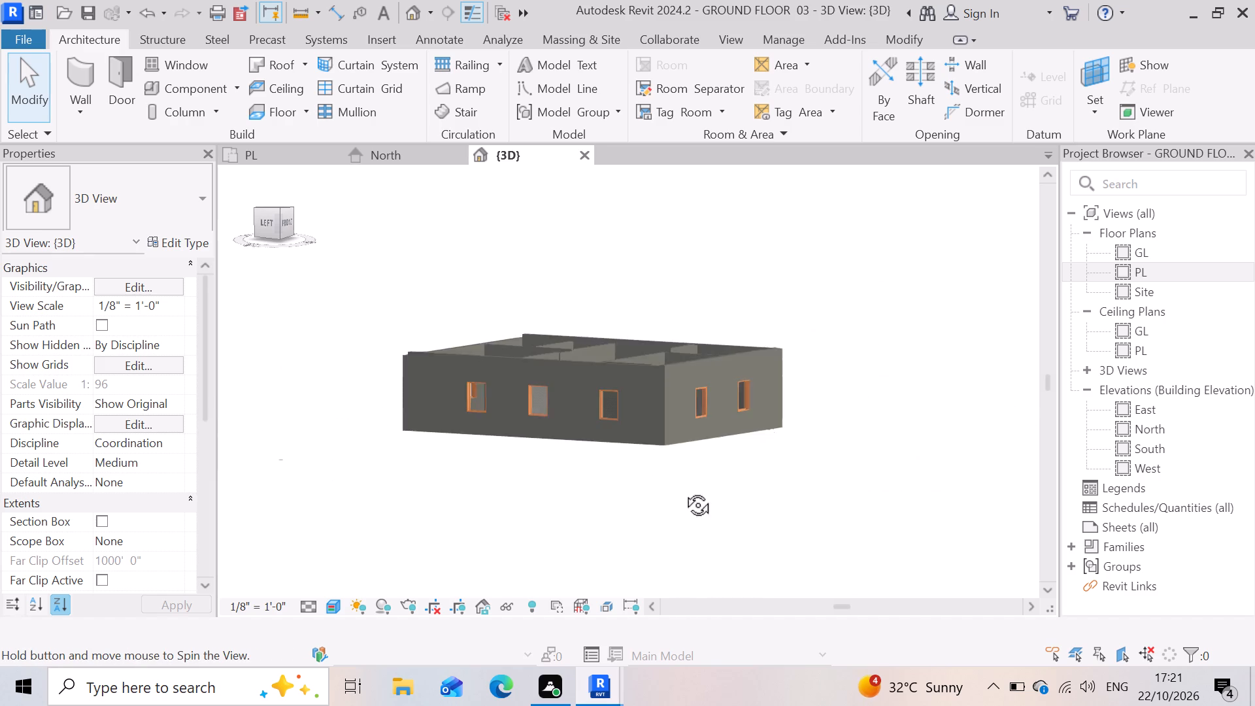
{"action": "middle_click_drag", "start_coordinate": [683, 490], "coordinate": [698, 481], "text": "shift"}
{"action": "middle_click_drag", "start_coordinate": [711, 476], "coordinate": [916, 509], "text": "shift"}
{"action": "scroll", "coordinate": [623, 409], "scroll_direction": "up", "scroll_amount": 3}
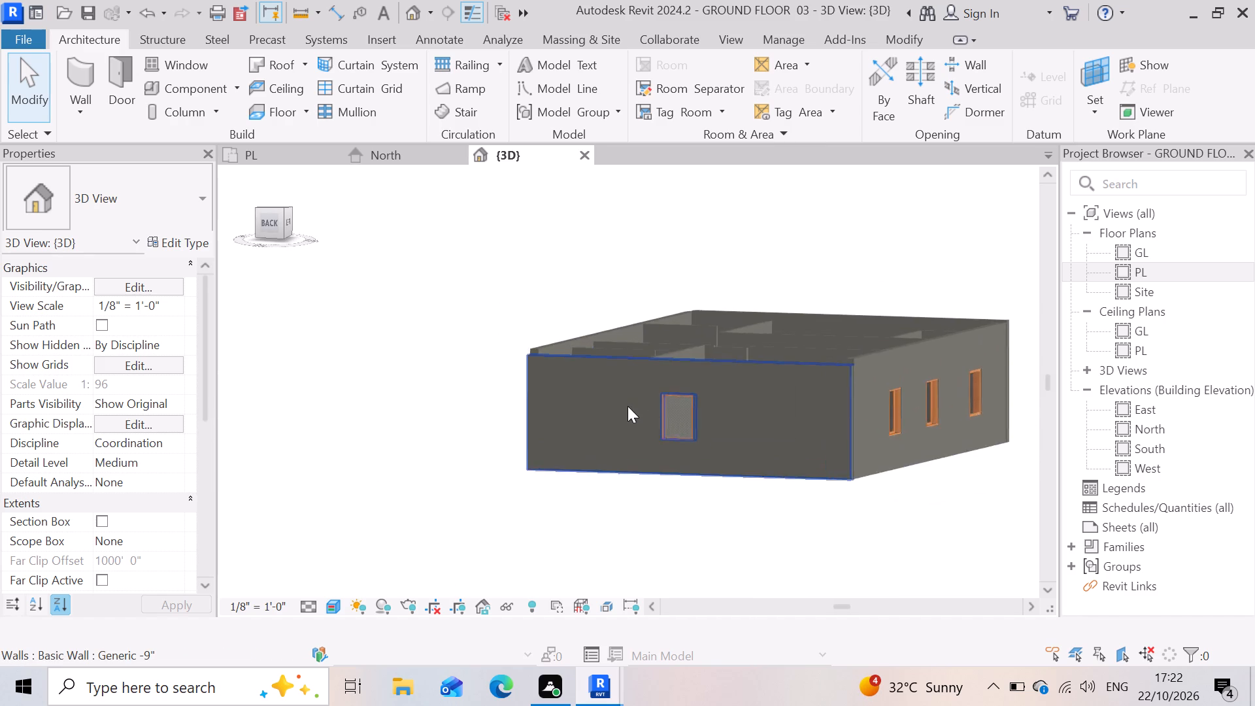
{"action": "scroll", "coordinate": [627, 406], "scroll_direction": "up", "scroll_amount": 3}
{"action": "scroll", "coordinate": [454, 424], "scroll_direction": "down", "scroll_amount": 4}
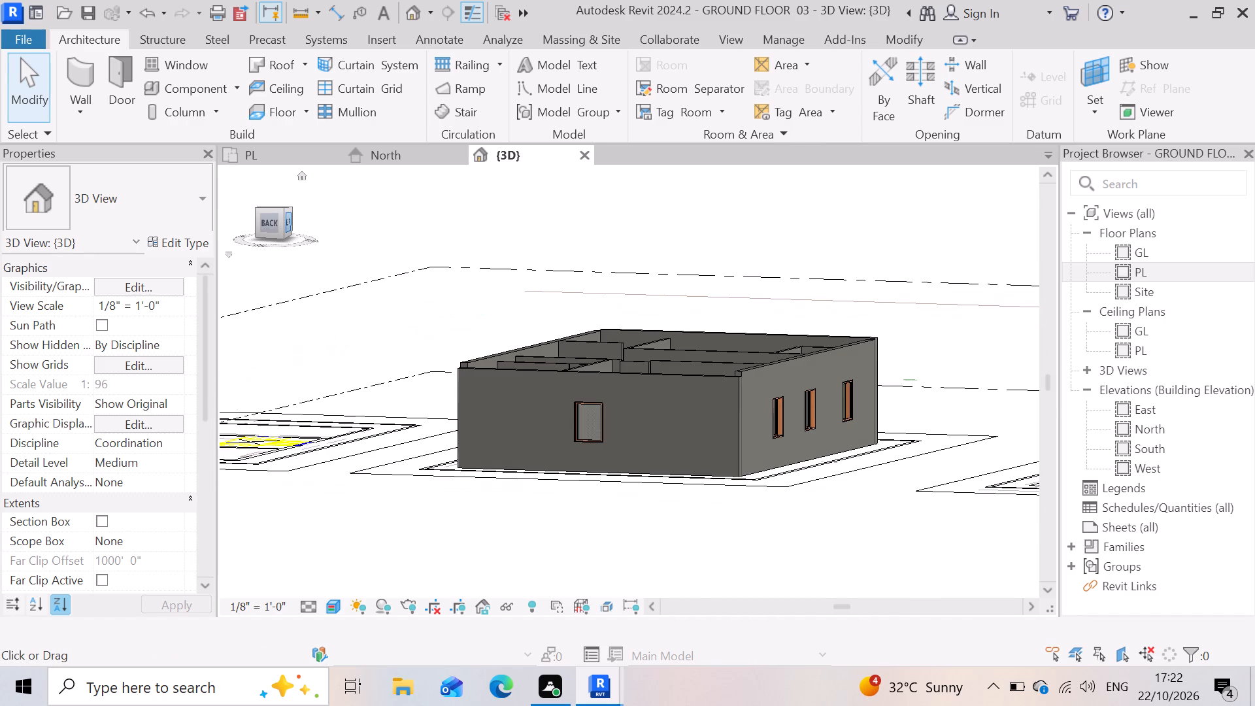
Orient the 3D view to the front and examine the two Fixed 3'x 4' windows in the front exterior wall.
{"action": "left_click", "coordinate": [288, 223]}
{"action": "left_click", "coordinate": [293, 222]}
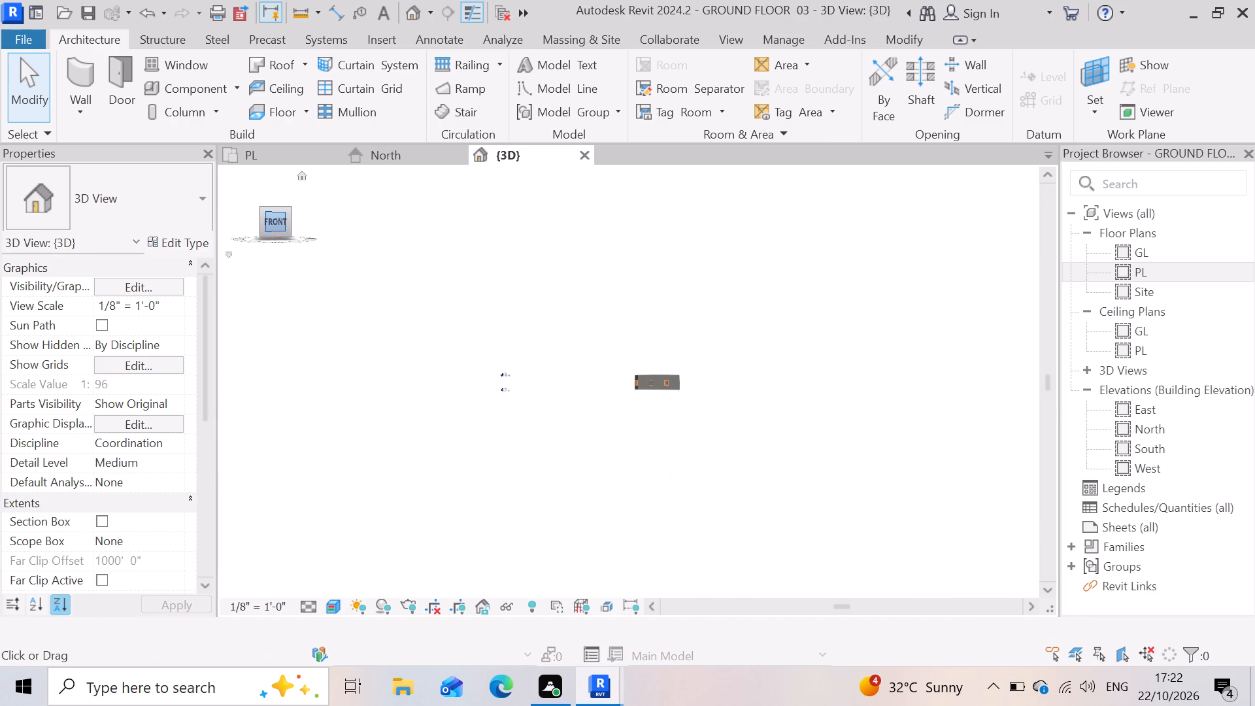
{"action": "scroll", "coordinate": [777, 356], "scroll_direction": "up", "scroll_amount": 3}
{"action": "scroll", "coordinate": [571, 423], "scroll_direction": "up", "scroll_amount": 3}
{"action": "scroll", "coordinate": [612, 308], "scroll_direction": "up", "scroll_amount": 2}
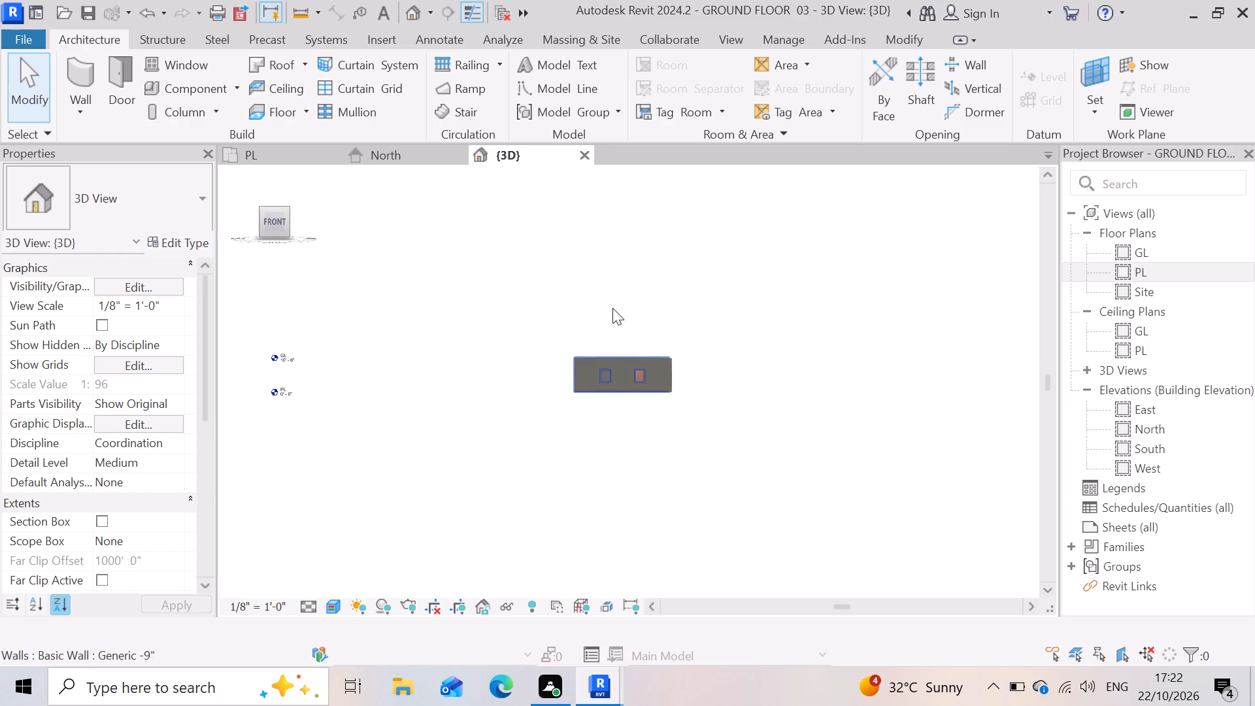
{"action": "scroll", "coordinate": [612, 308], "scroll_direction": "up", "scroll_amount": 2}
{"action": "scroll", "coordinate": [752, 341], "scroll_direction": "down", "scroll_amount": 1, "text": "shift"}
{"action": "middle_click_drag", "start_coordinate": [752, 341], "coordinate": [760, 456], "text": "shift"}
{"action": "scroll", "coordinate": [572, 301], "scroll_direction": "up", "scroll_amount": 3}
{"action": "scroll", "coordinate": [673, 345], "scroll_direction": "up", "scroll_amount": 3}
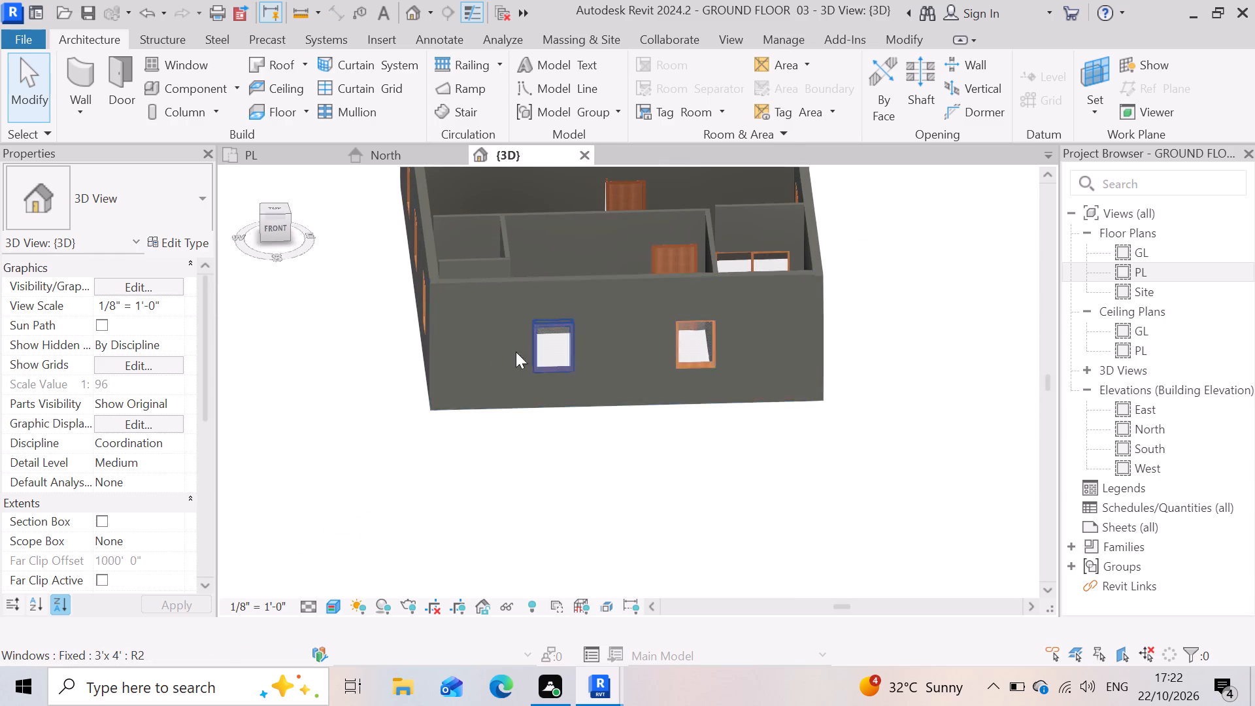
{"action": "scroll", "coordinate": [847, 365], "scroll_direction": "up", "scroll_amount": 2}
{"action": "scroll", "coordinate": [703, 340], "scroll_direction": "up", "scroll_amount": 3}
{"action": "scroll", "coordinate": [614, 368], "scroll_direction": "up", "scroll_amount": 1}
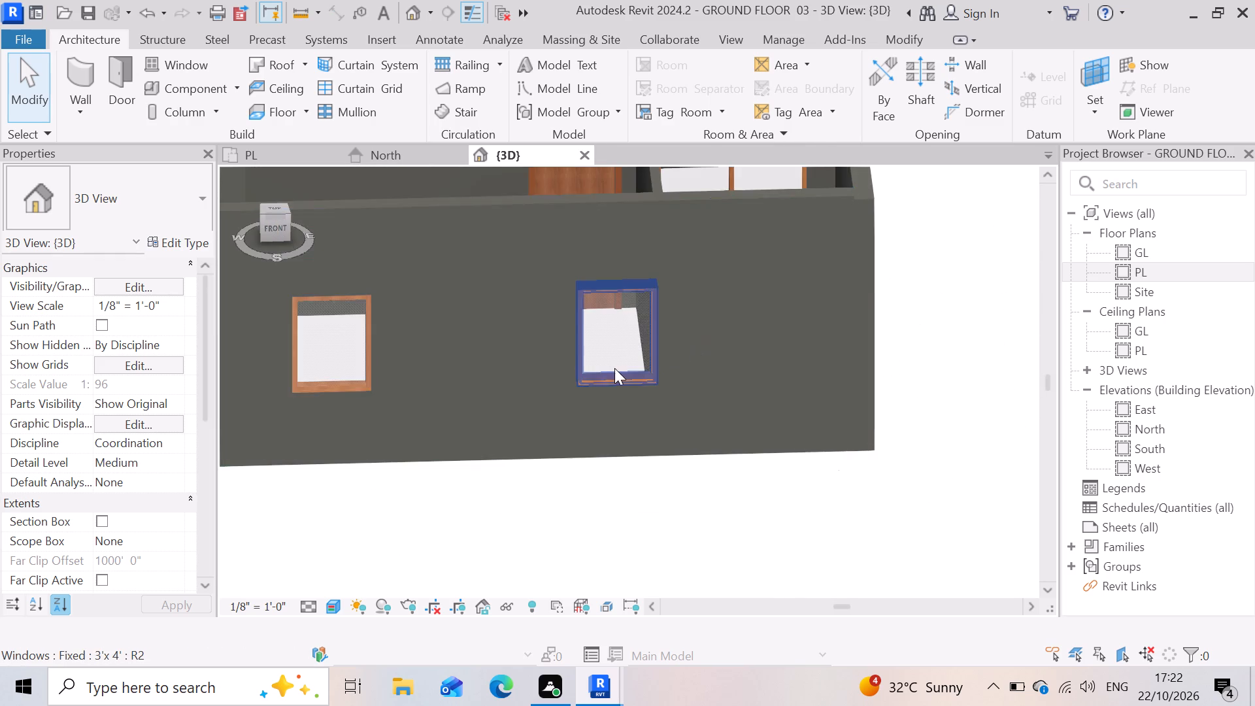
{"action": "scroll", "coordinate": [614, 368], "scroll_direction": "up", "scroll_amount": 6}
{"action": "scroll", "coordinate": [859, 337], "scroll_direction": "down", "scroll_amount": 7}
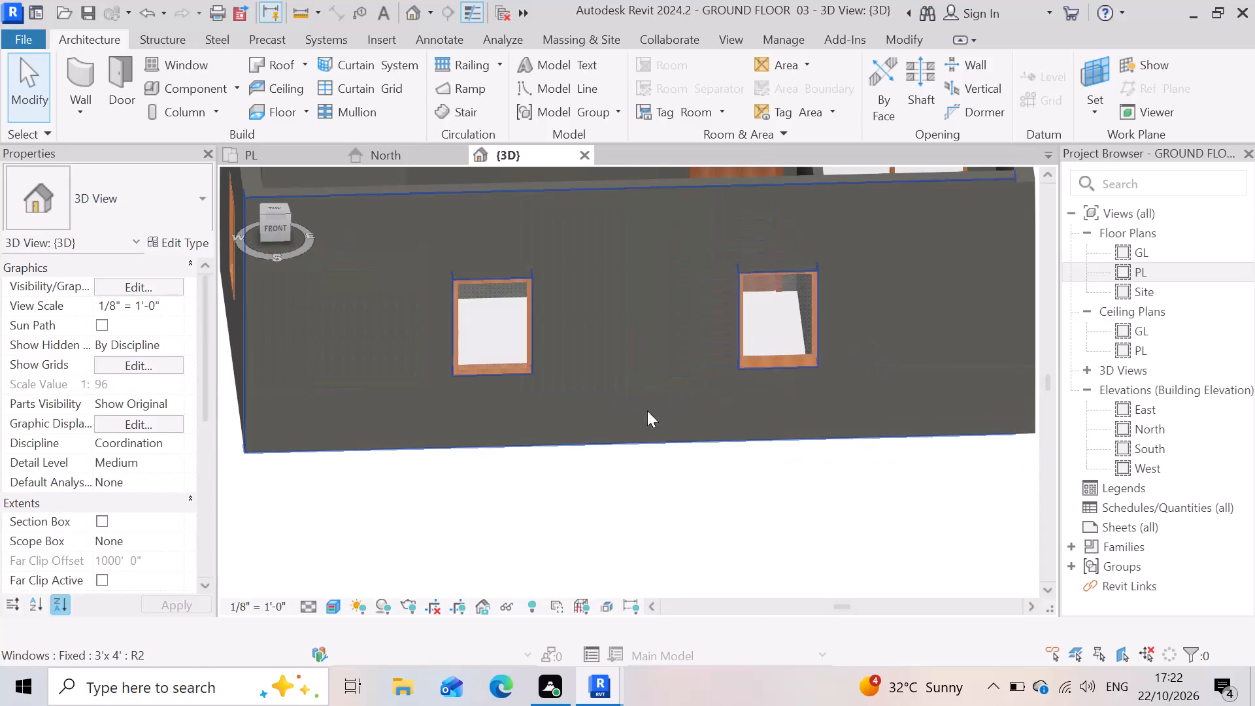
{"action": "scroll", "coordinate": [419, 387], "scroll_direction": "up", "scroll_amount": 7}
{"action": "scroll", "coordinate": [471, 339], "scroll_direction": "down", "scroll_amount": 13}
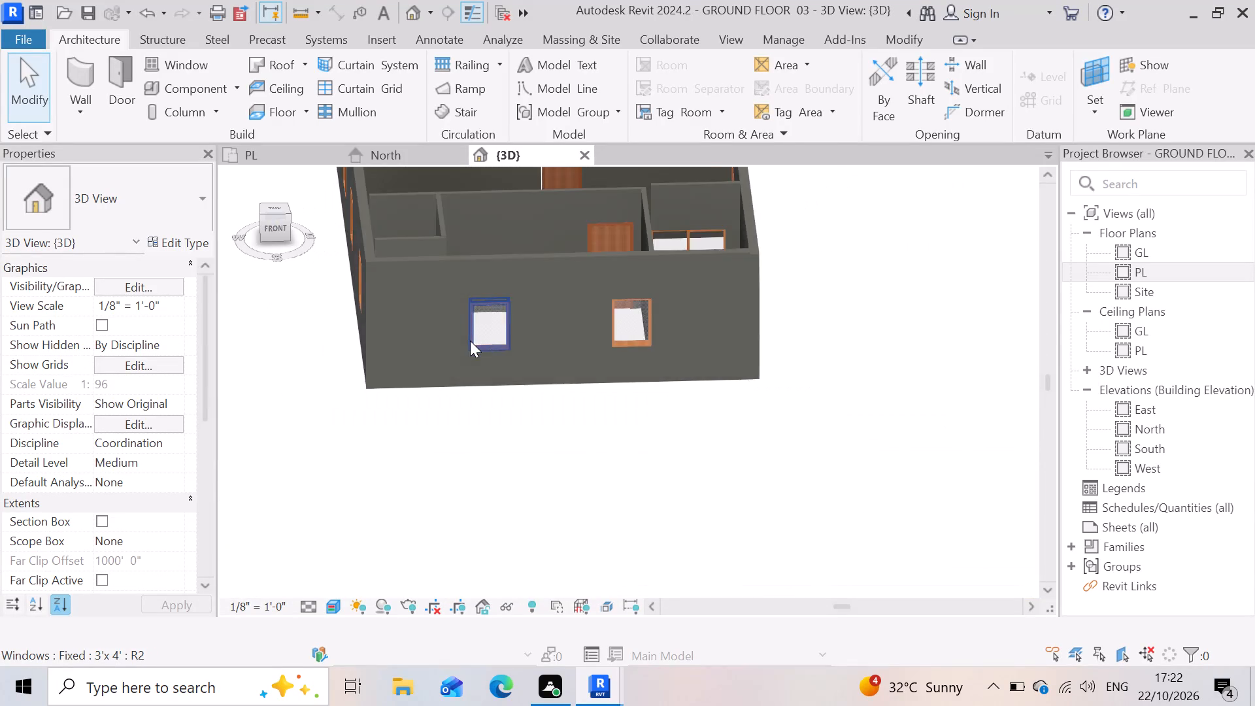
{"action": "scroll", "coordinate": [470, 341], "scroll_direction": "down", "scroll_amount": 3}
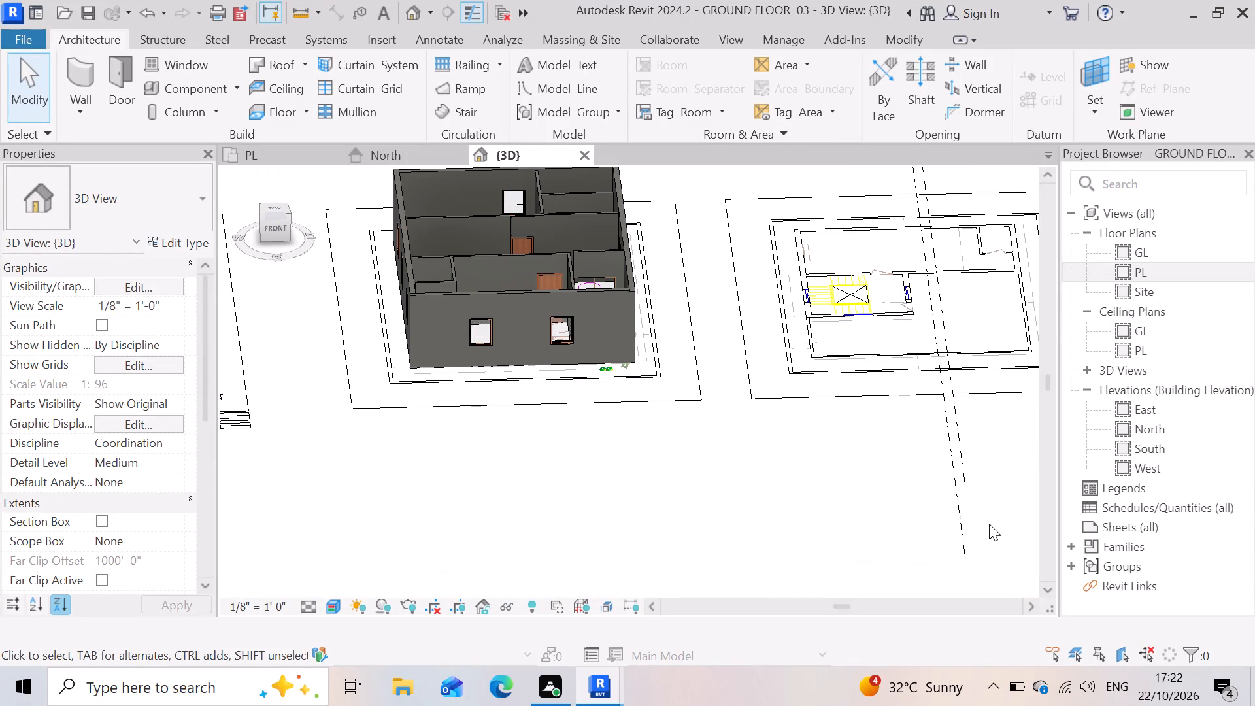
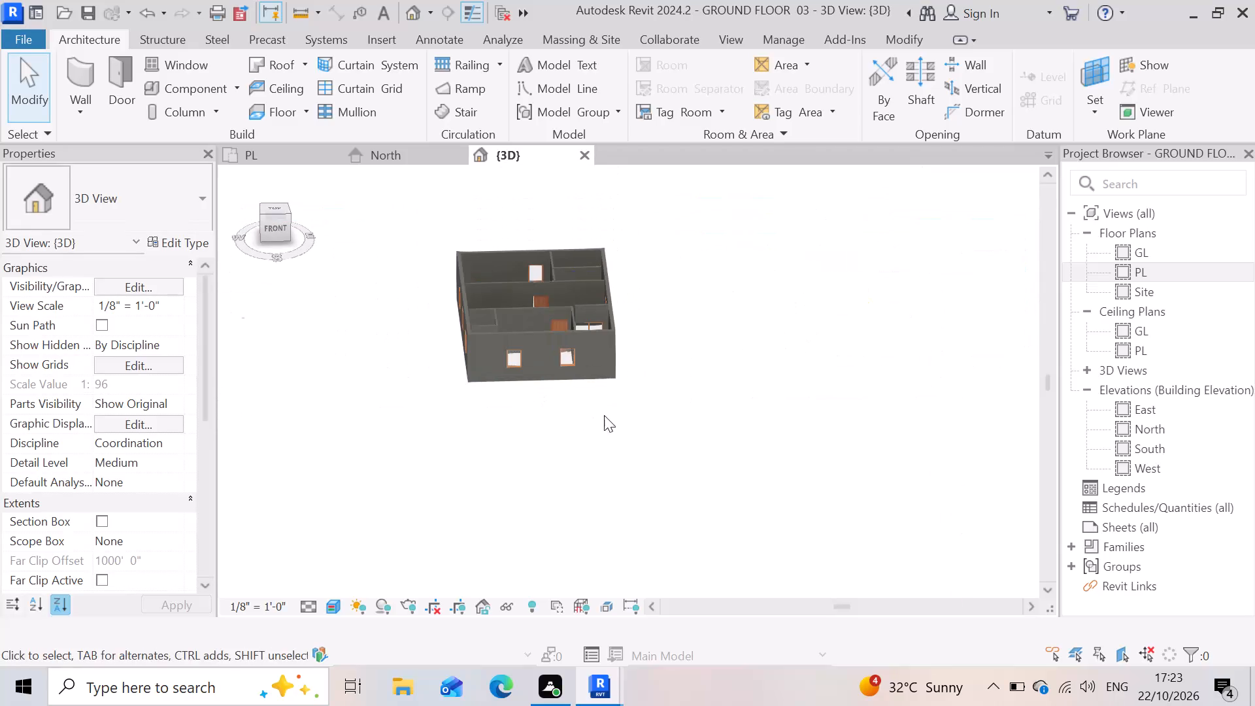
Examine the building's front wall, windows and interior partitions in the 3D view.
{"action": "scroll", "coordinate": [482, 276], "scroll_direction": "up", "scroll_amount": 6}
{"action": "scroll", "coordinate": [590, 274], "scroll_direction": "up", "scroll_amount": 4}
{"action": "scroll", "coordinate": [524, 265], "scroll_direction": "up", "scroll_amount": 4}
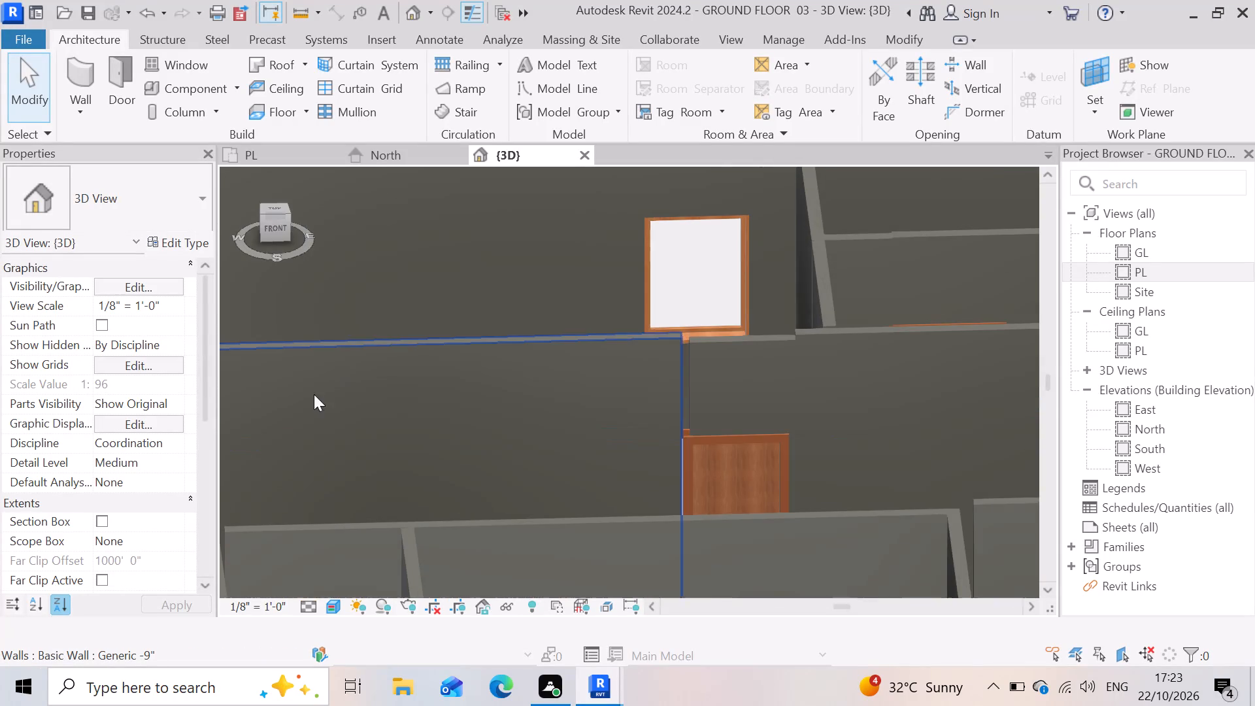
{"action": "scroll", "coordinate": [512, 405], "scroll_direction": "down", "scroll_amount": 7}
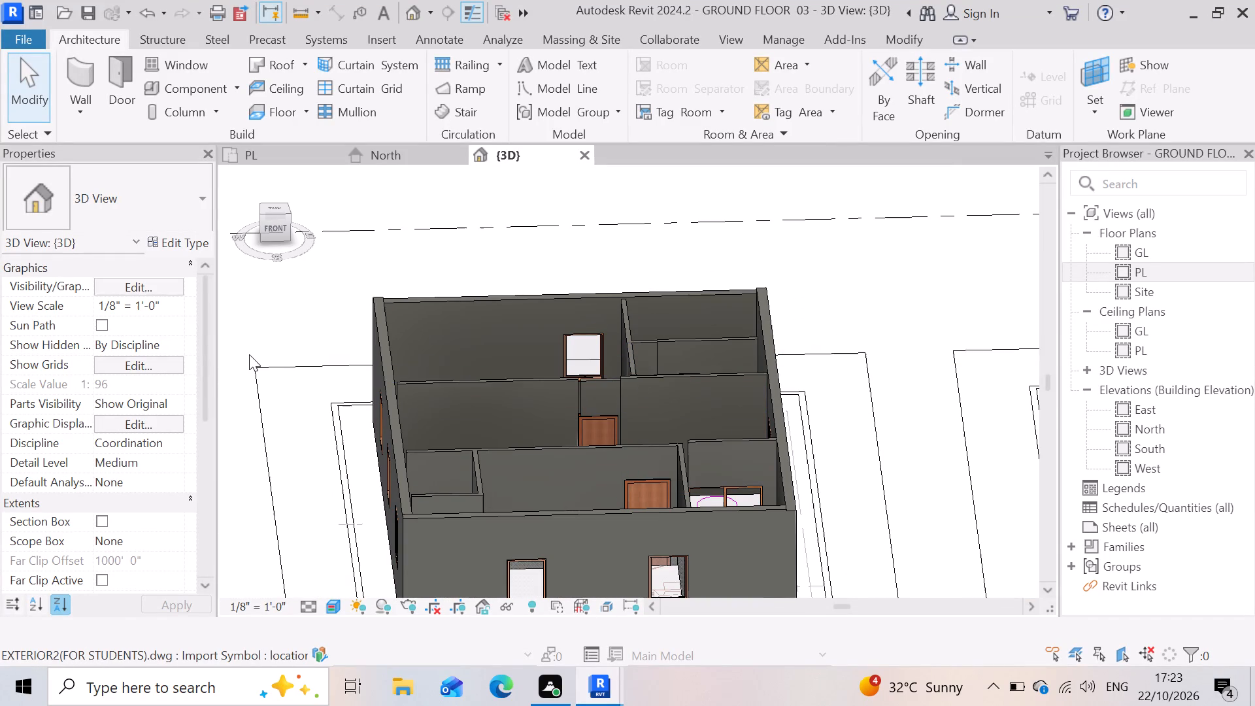
{"action": "scroll", "coordinate": [622, 509], "scroll_direction": "down", "scroll_amount": 3}
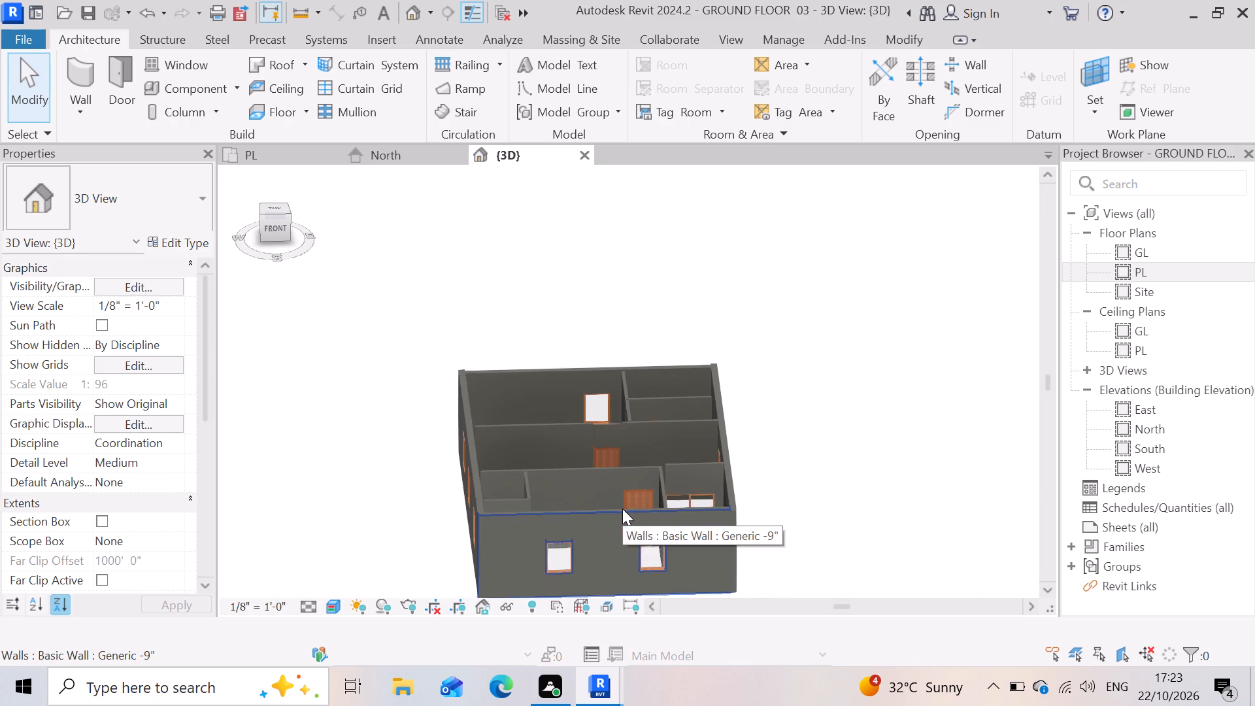
{"action": "scroll", "coordinate": [629, 476], "scroll_direction": "up", "scroll_amount": 6}
{"action": "scroll", "coordinate": [431, 412], "scroll_direction": "down", "scroll_amount": 6}
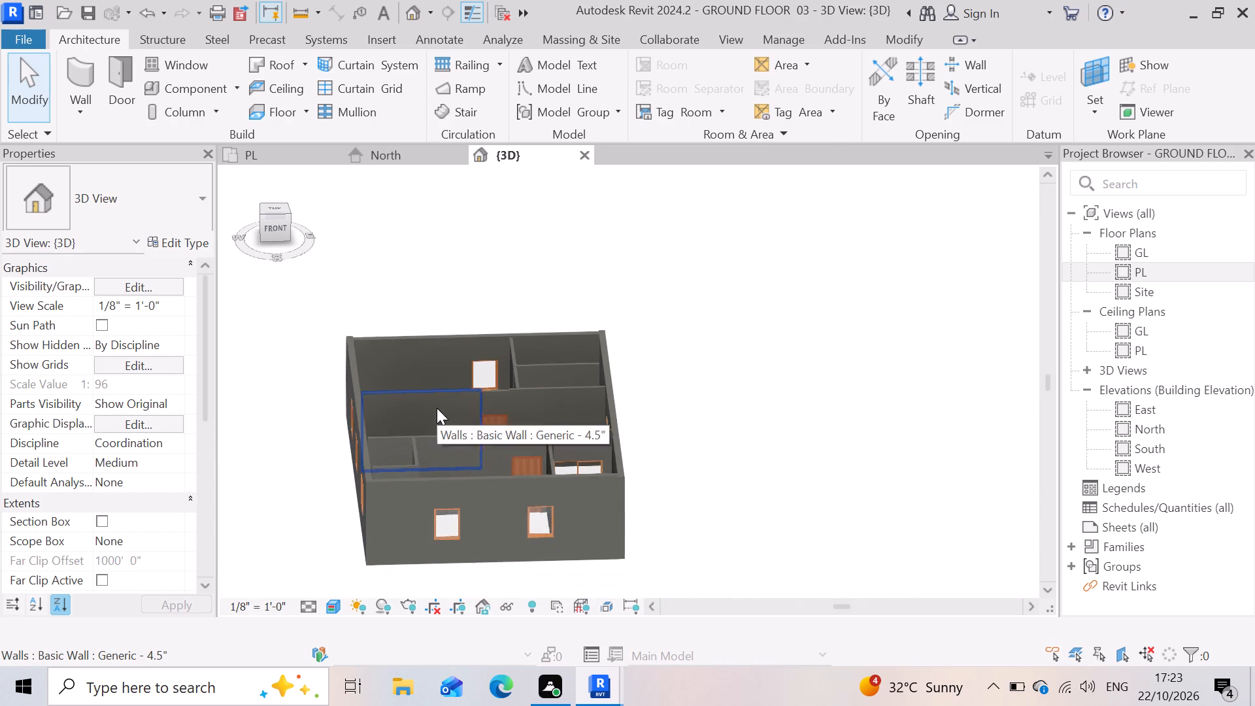
{"action": "scroll", "coordinate": [437, 408], "scroll_direction": "down", "scroll_amount": 2}
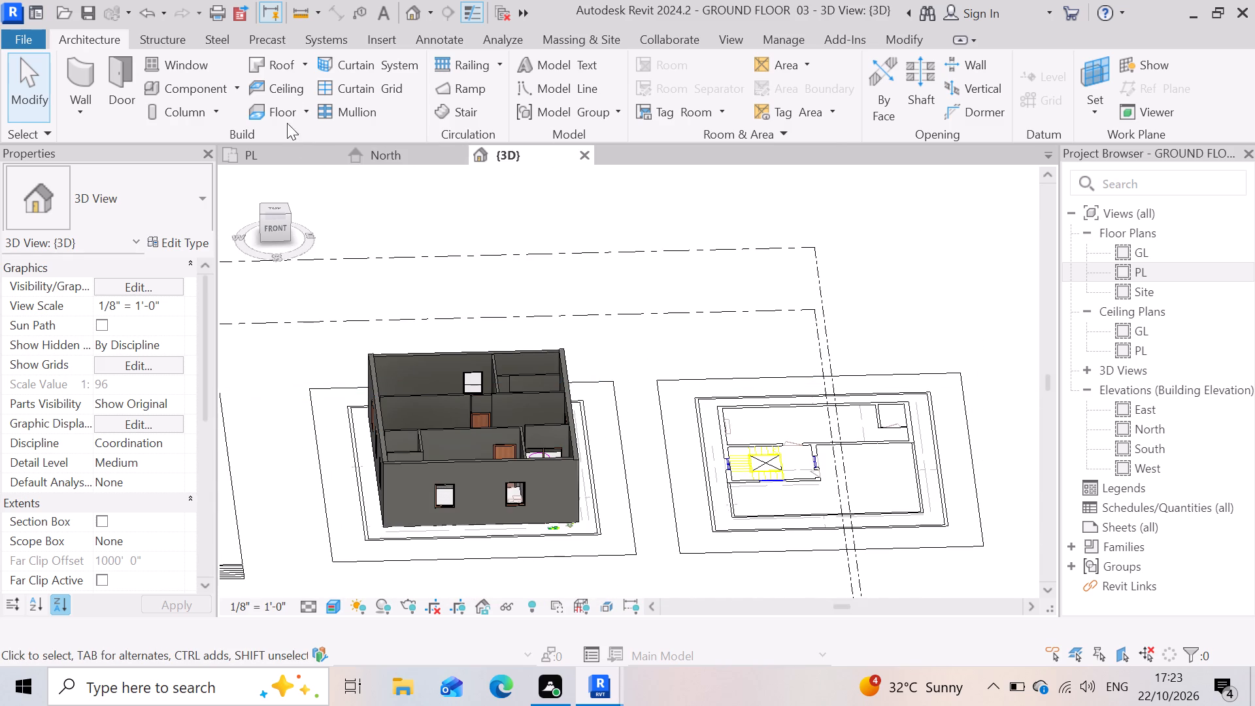
Switch to the PL floor plan and examine the first floor layout, focusing on the sit out's outer corner.
{"action": "left_click", "coordinate": [278, 150]}
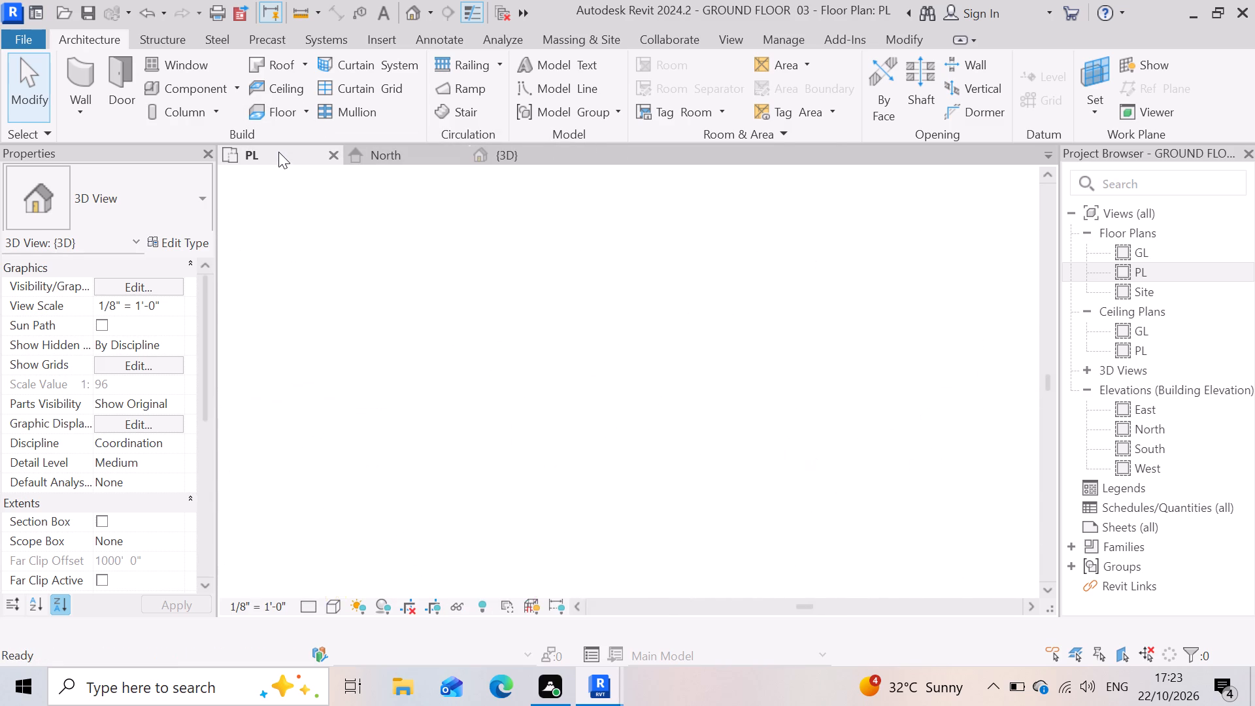
{"action": "scroll", "coordinate": [745, 536], "scroll_direction": "down", "scroll_amount": 3}
{"action": "scroll", "coordinate": [677, 422], "scroll_direction": "down", "scroll_amount": 4}
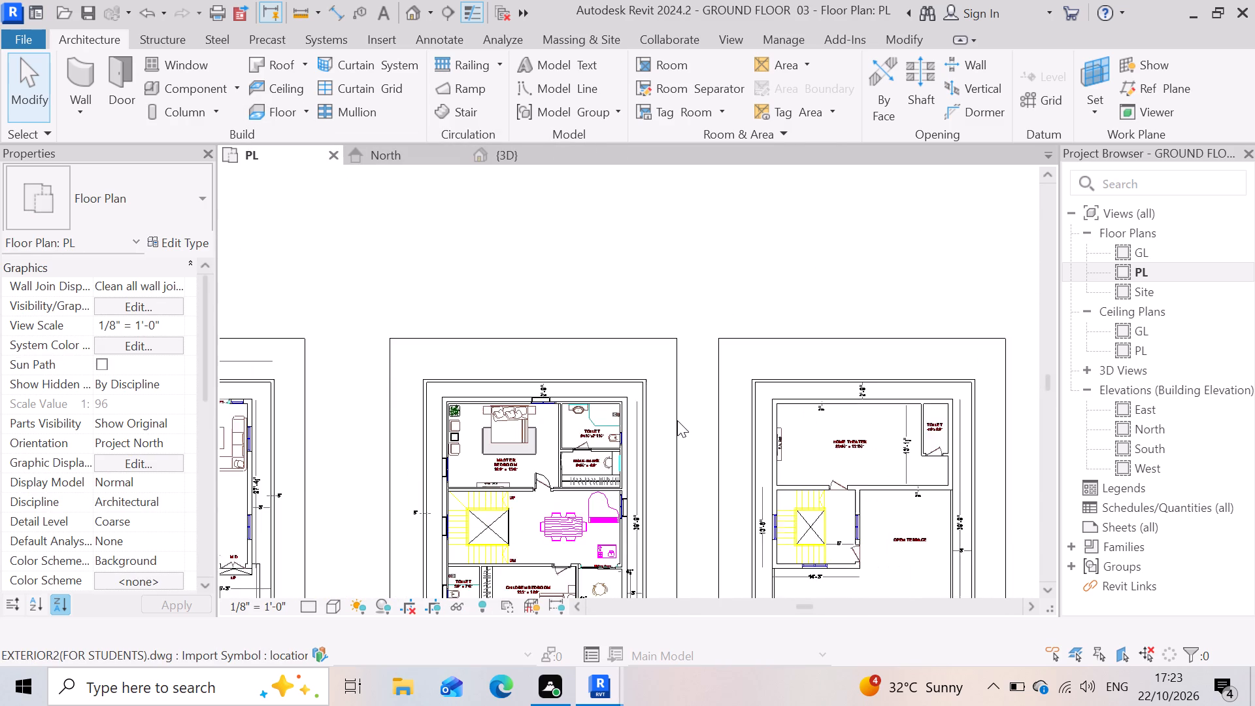
{"action": "scroll", "coordinate": [664, 587], "scroll_direction": "up", "scroll_amount": 3}
{"action": "scroll", "coordinate": [490, 391], "scroll_direction": "down", "scroll_amount": 2}
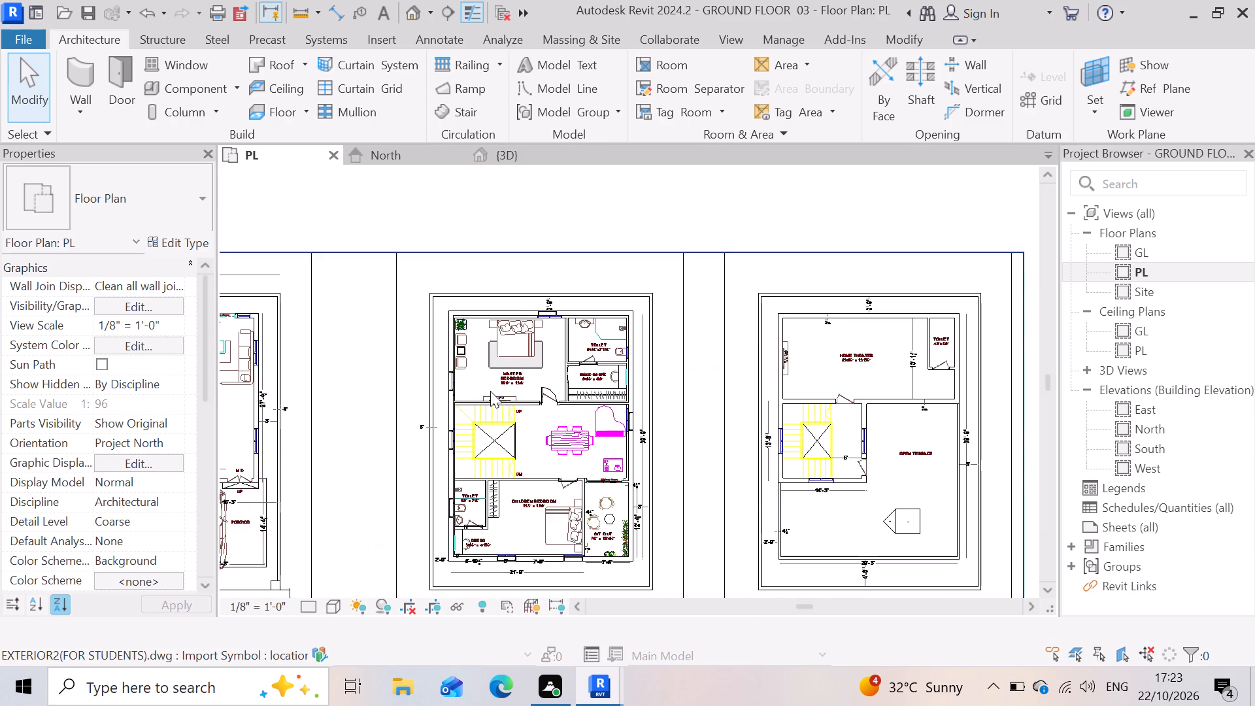
{"action": "scroll", "coordinate": [490, 391], "scroll_direction": "down", "scroll_amount": 1}
{"action": "scroll", "coordinate": [554, 513], "scroll_direction": "up", "scroll_amount": 3}
{"action": "scroll", "coordinate": [605, 492], "scroll_direction": "up", "scroll_amount": 7}
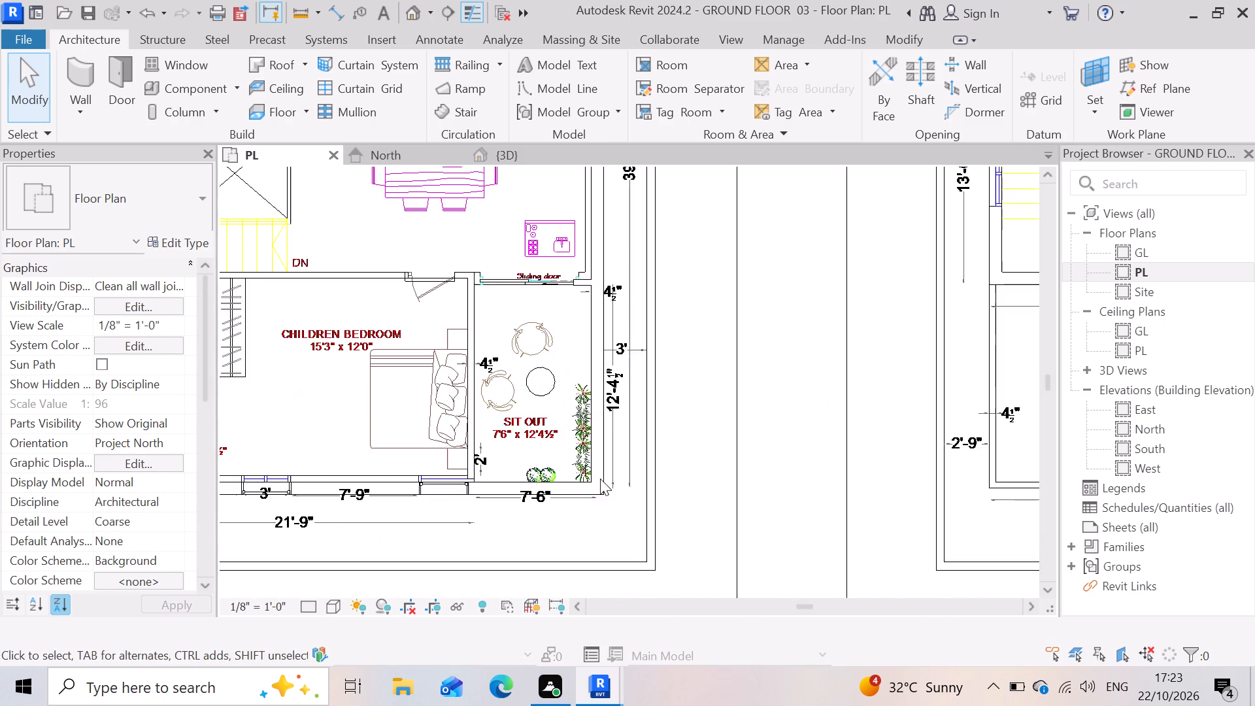
{"action": "scroll", "coordinate": [605, 471], "scroll_direction": "up", "scroll_amount": 7}
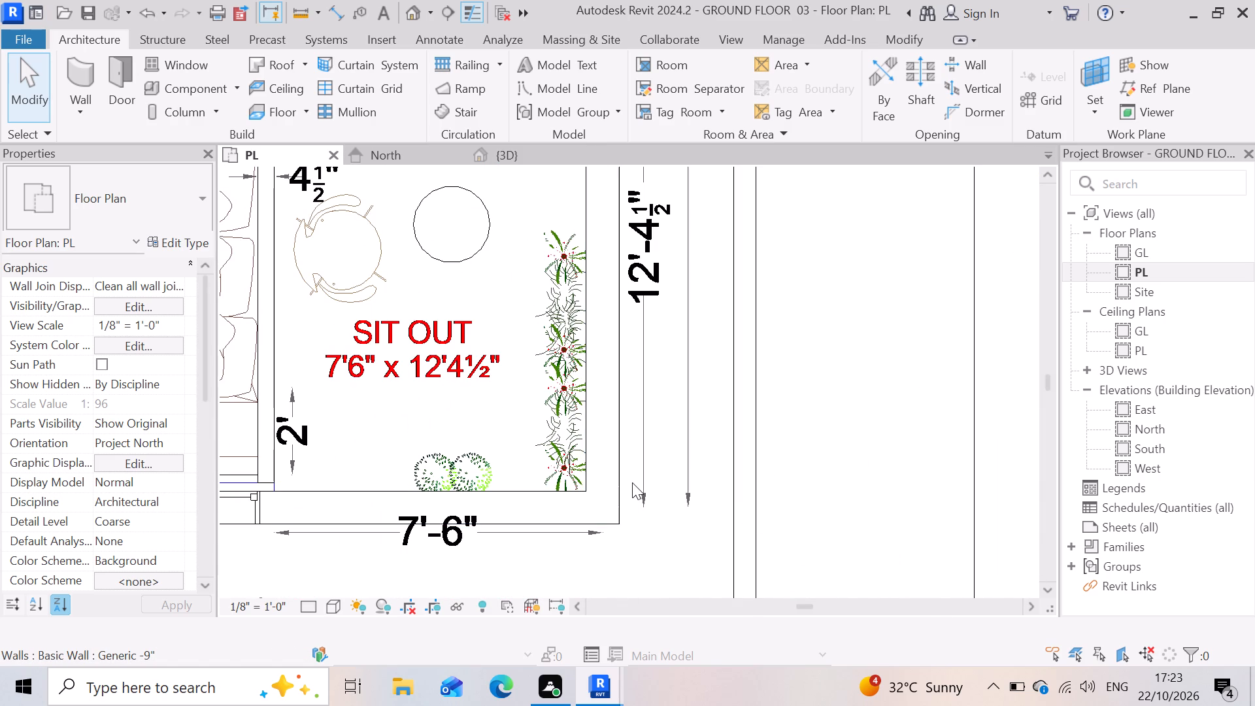
{"action": "scroll", "coordinate": [632, 482], "scroll_direction": "down", "scroll_amount": 10}
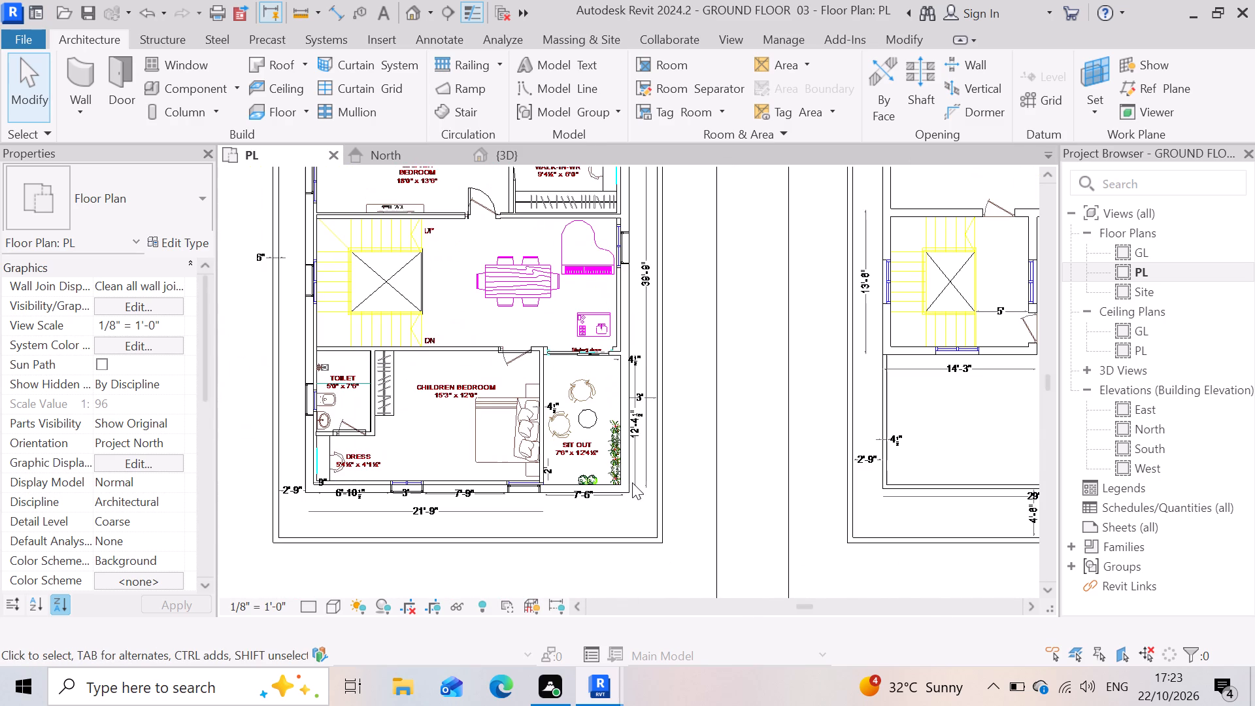
Start an architectural column and duplicate the Rectangular Column 24" x 24" type under the name 1'9".
{"action": "left_click", "coordinate": [214, 110]}
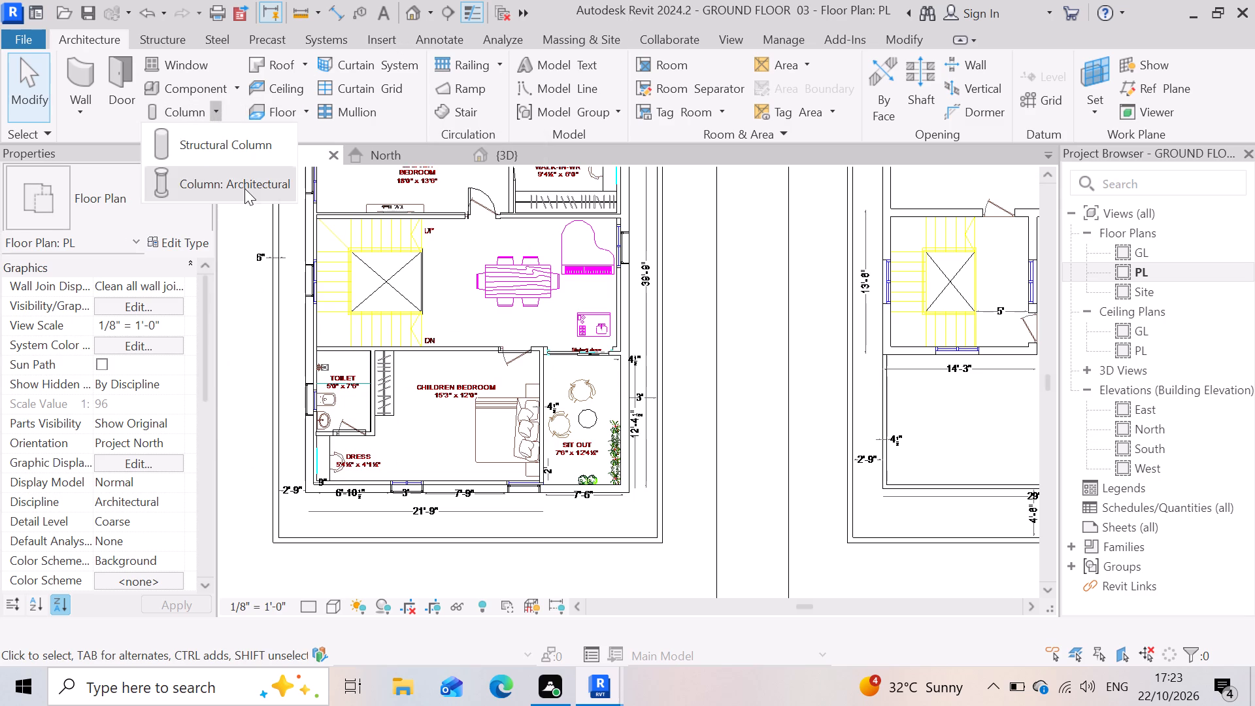
{"action": "left_click", "coordinate": [244, 181]}
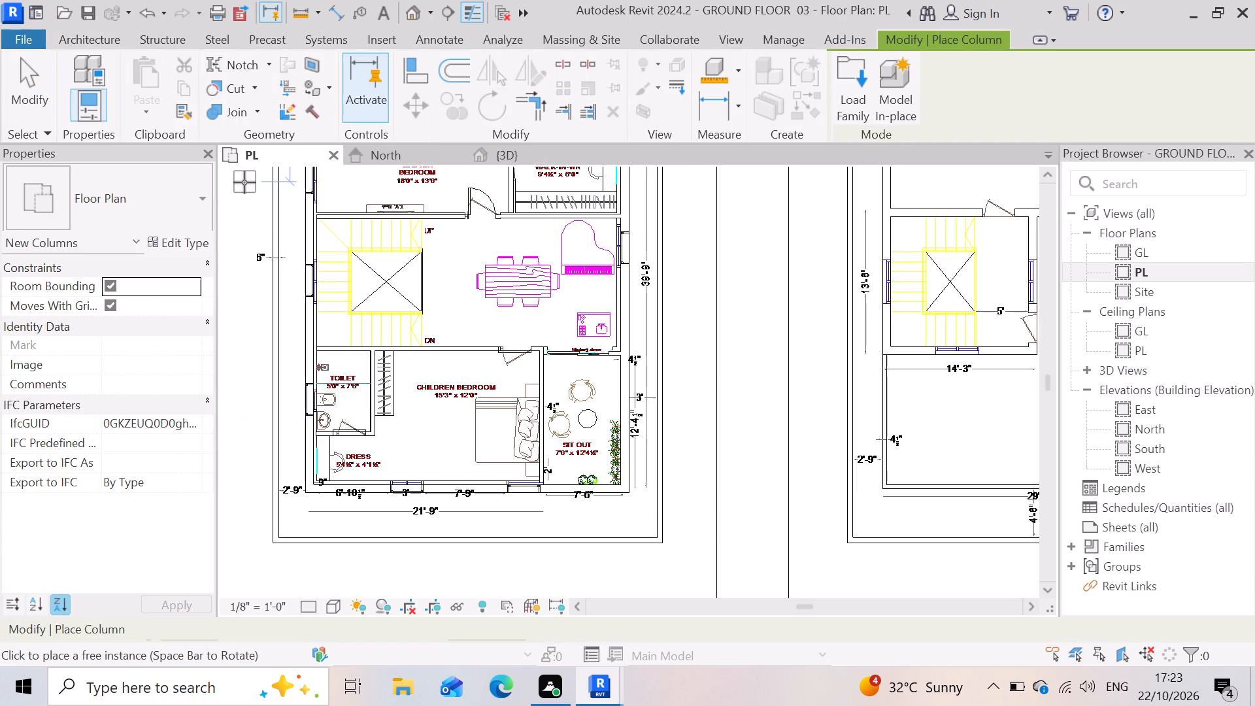
{"action": "scroll", "coordinate": [611, 537], "scroll_direction": "up", "scroll_amount": 3}
{"action": "scroll", "coordinate": [634, 484], "scroll_direction": "up", "scroll_amount": 4}
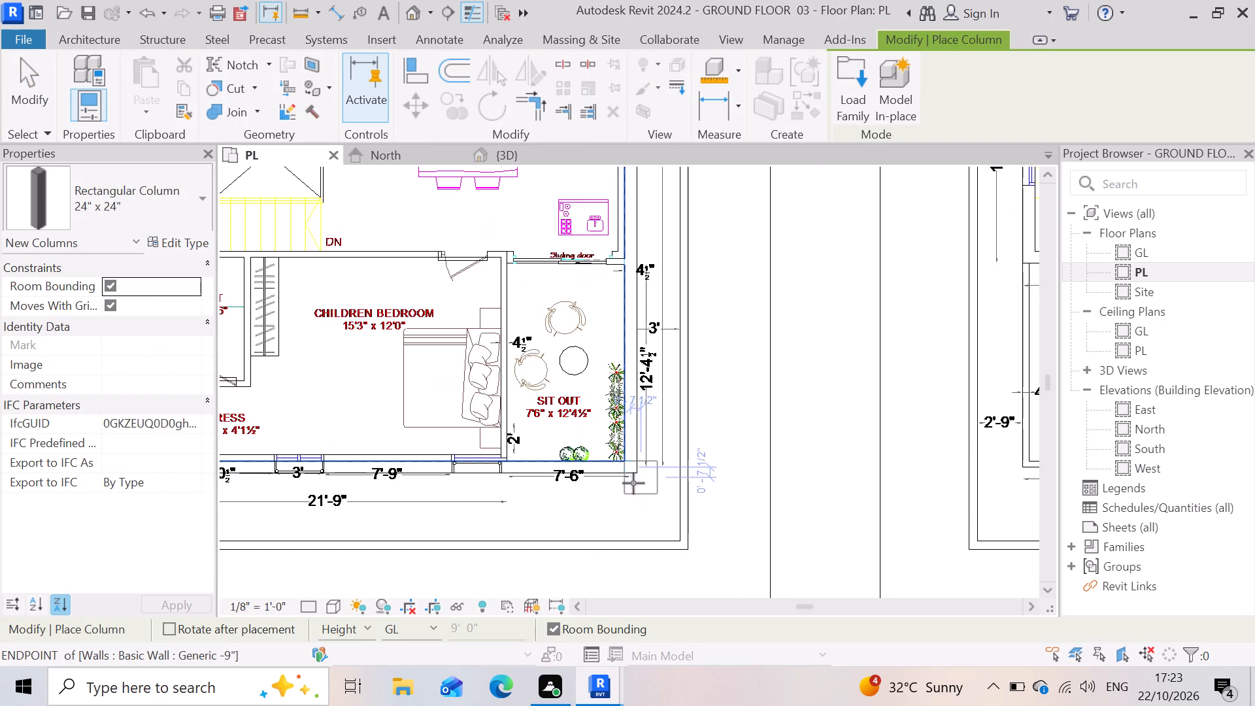
{"action": "scroll", "coordinate": [633, 483], "scroll_direction": "up", "scroll_amount": 6}
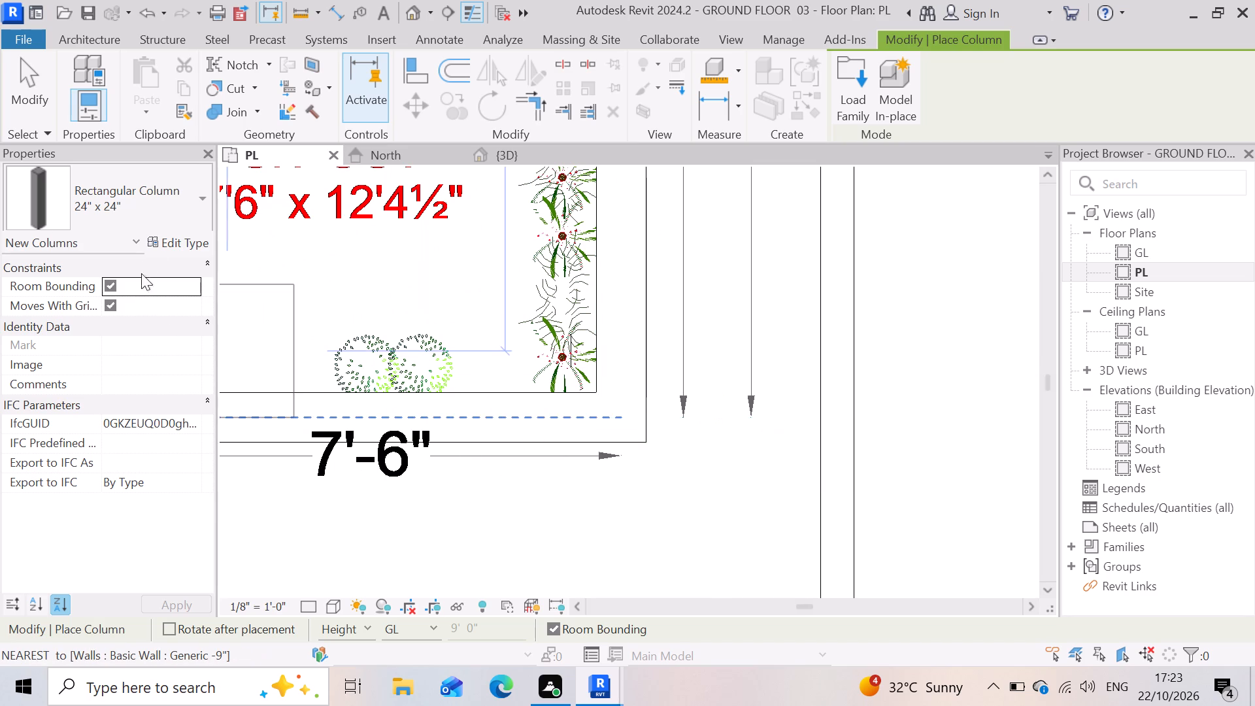
{"action": "left_click", "coordinate": [178, 239]}
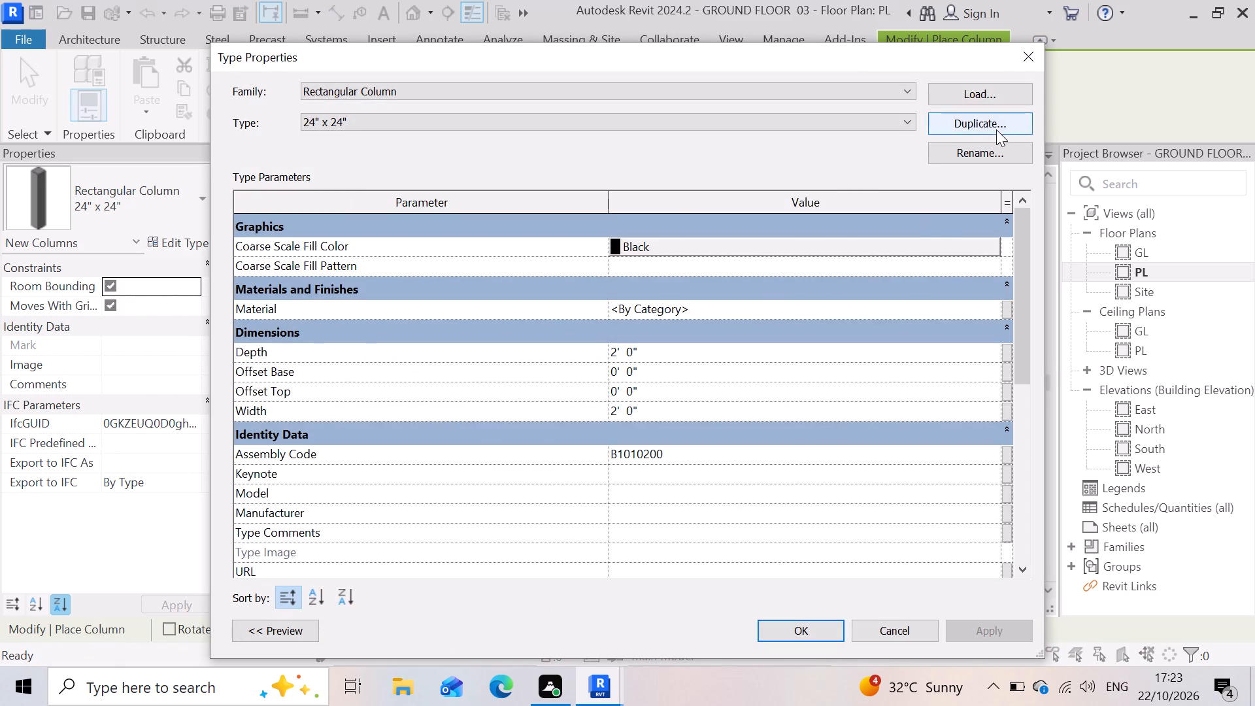
{"action": "left_click", "coordinate": [996, 128]}
{"action": "left_click", "coordinate": [635, 346]}
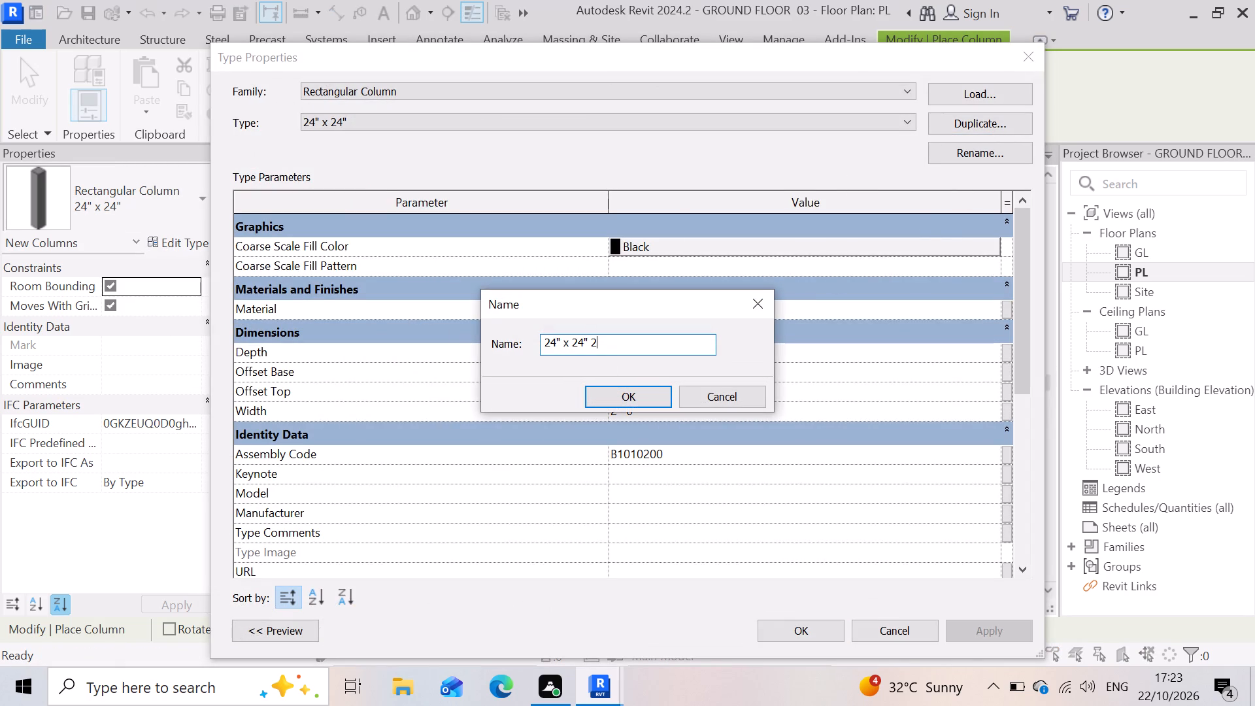
{"action": "key", "text": "BackSpace"}
{"action": "key", "text": "BackSpace"}
{"action": "key", "text": "BackSpace"}
{"action": "key", "text": "BackSpace"}
{"action": "key", "text": "BackSpace"}
{"action": "key", "text": "BackSpace"}
{"action": "key", "text": "BackSpace"}
{"action": "key", "text": "BackSpace"}
{"action": "key", "text": "BackSpace"}
{"action": "key", "text": "BackSpace"}
{"action": "key", "text": "BackSpace"}
{"action": "key", "text": "BackSpace"}
{"action": "key", "text": "BackSpace"}
{"action": "key", "text": "BackSpace"}
{"action": "key", "text": "BackSpace"}
{"action": "key", "text": "BackSpace"}
{"action": "key", "text": "BackSpace"}
{"action": "key", "text": "BackSpace"}
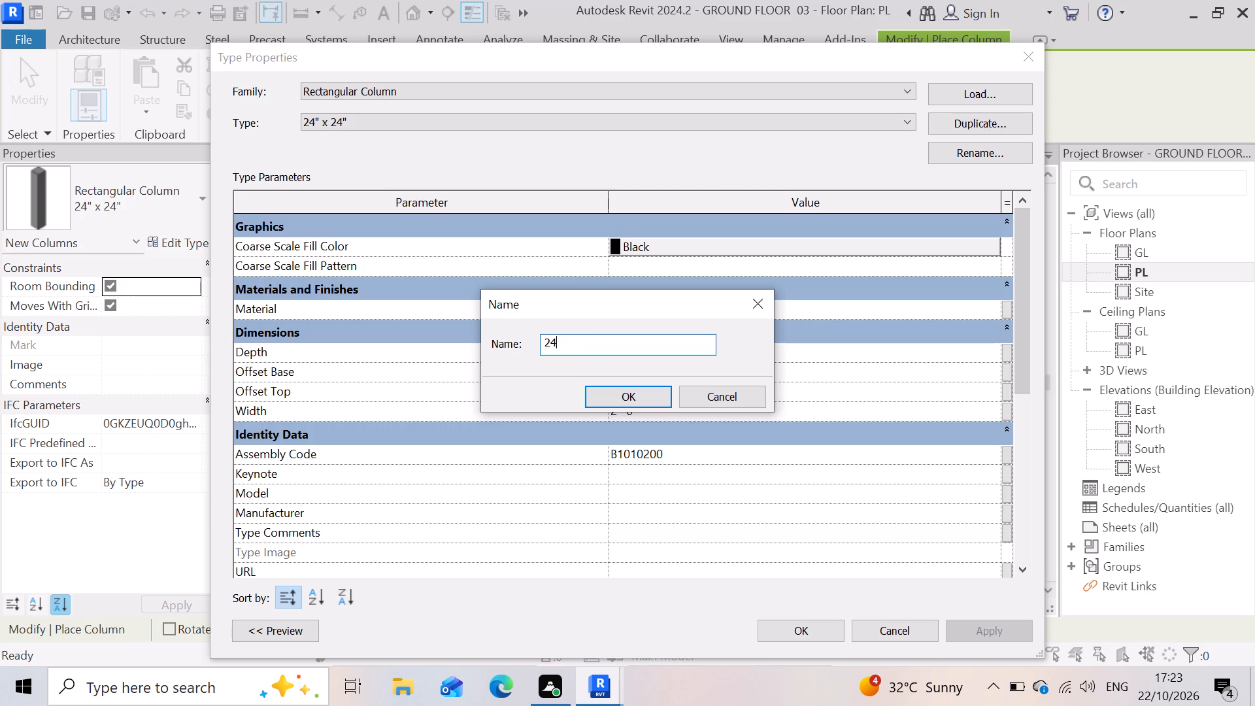
{"action": "key", "text": "1"}
{"action": "key", "text": "apostrophe"}
{"action": "key", "text": "9"}
{"action": "key", "text": "shift+quotedbl"}
{"action": "key", "text": "Return"}
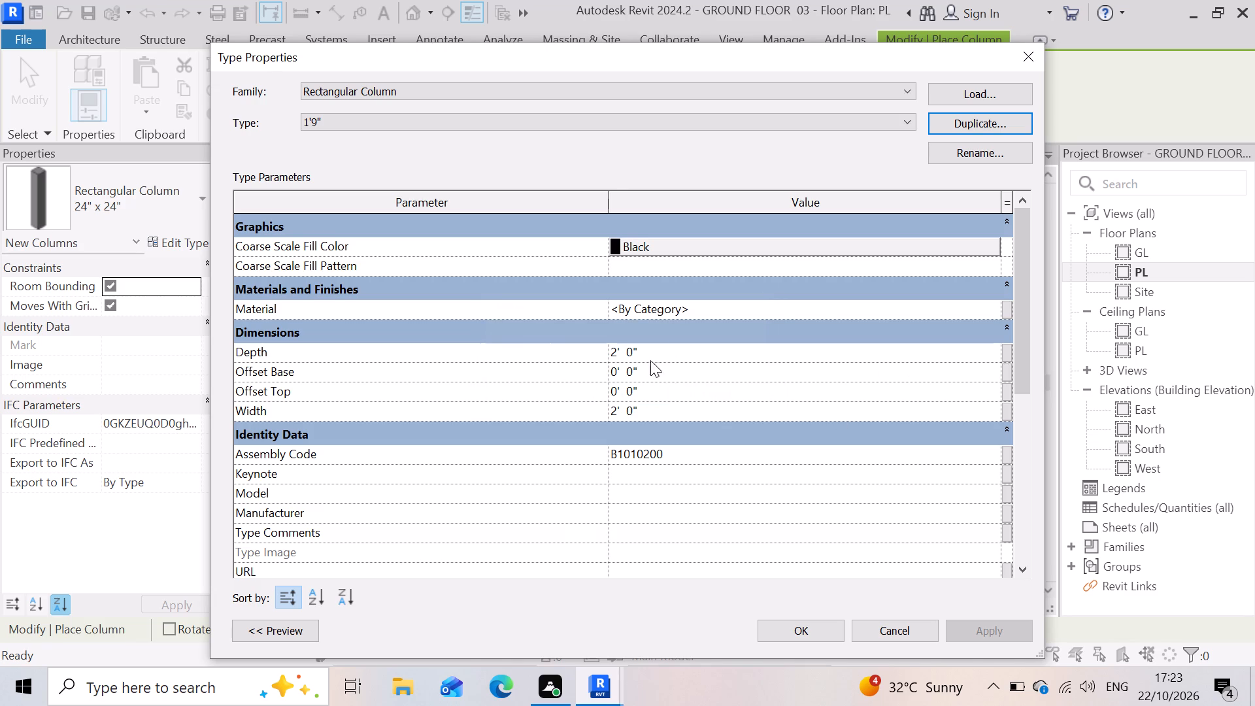
Set the 1'9" column type's depth to 9" and width to 1', and apply the type changes.
{"action": "left_click", "coordinate": [650, 351]}
{"action": "key", "text": "BackSpace"}
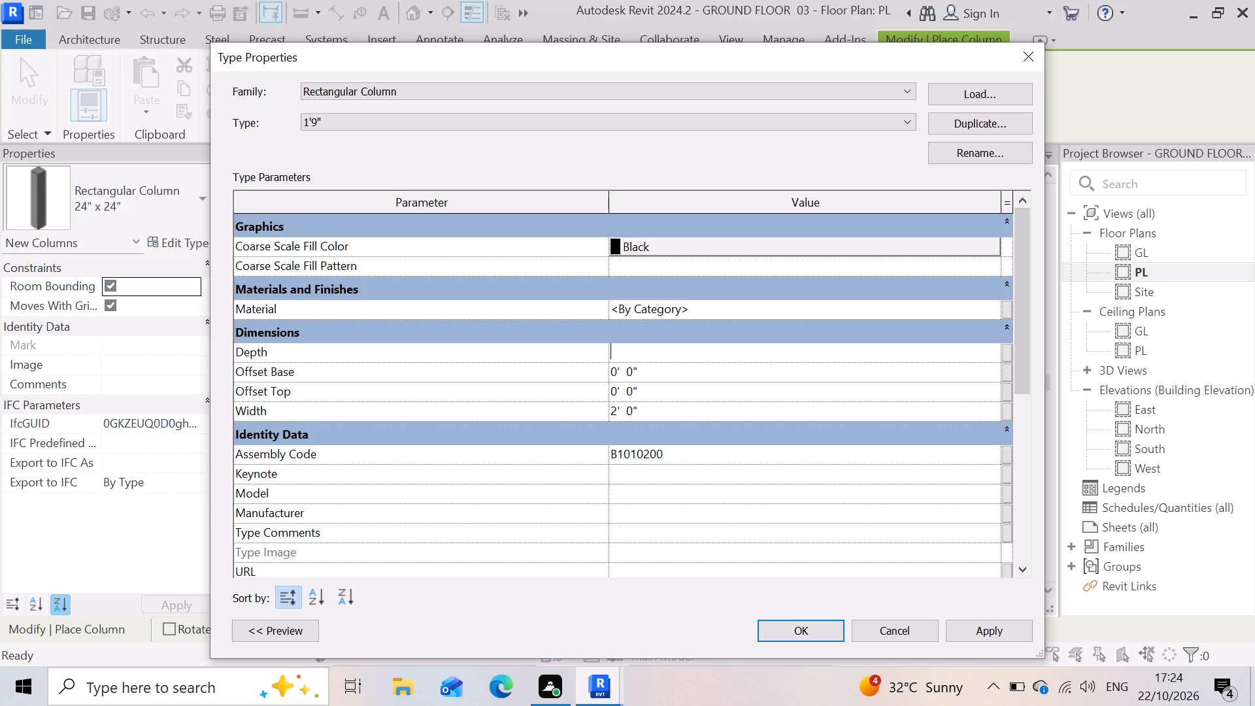
{"action": "key", "text": "9"}
{"action": "key", "text": "shift+quotedbl"}
{"action": "key", "text": "Return"}
{"action": "left_click", "coordinate": [646, 384]}
{"action": "left_click", "coordinate": [656, 374]}
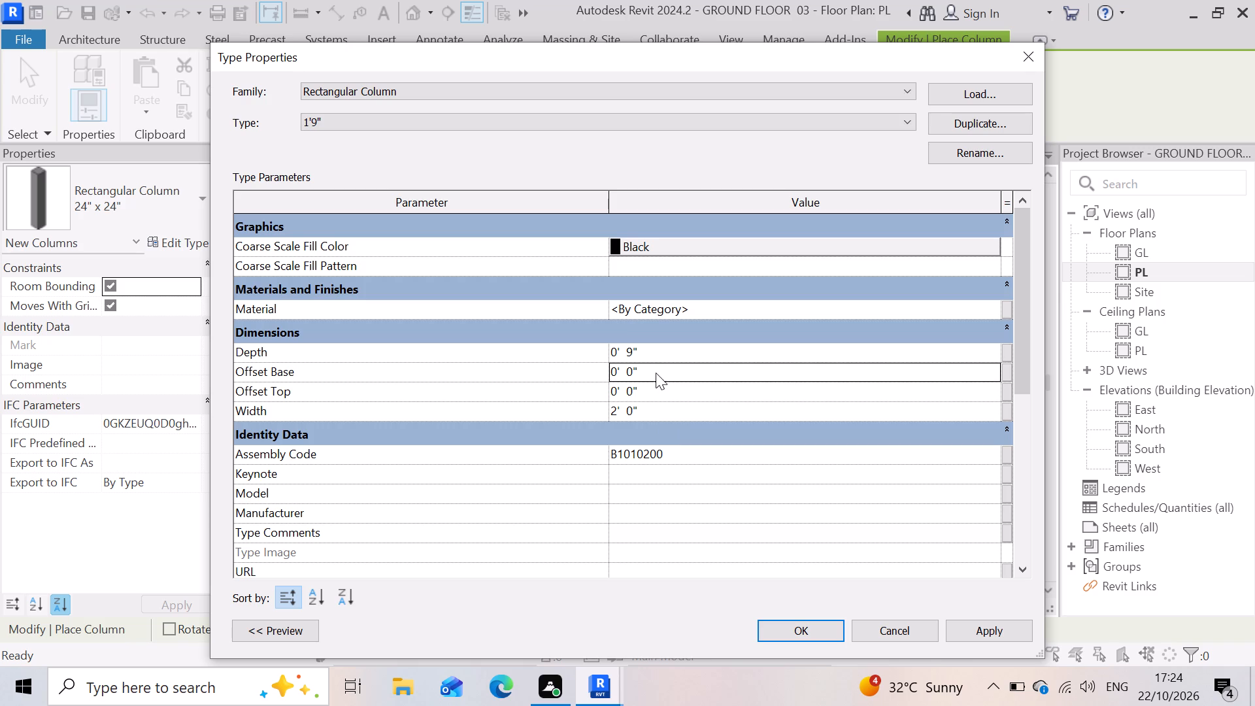
{"action": "left_click", "coordinate": [670, 418]}
{"action": "key", "text": "BackSpace"}
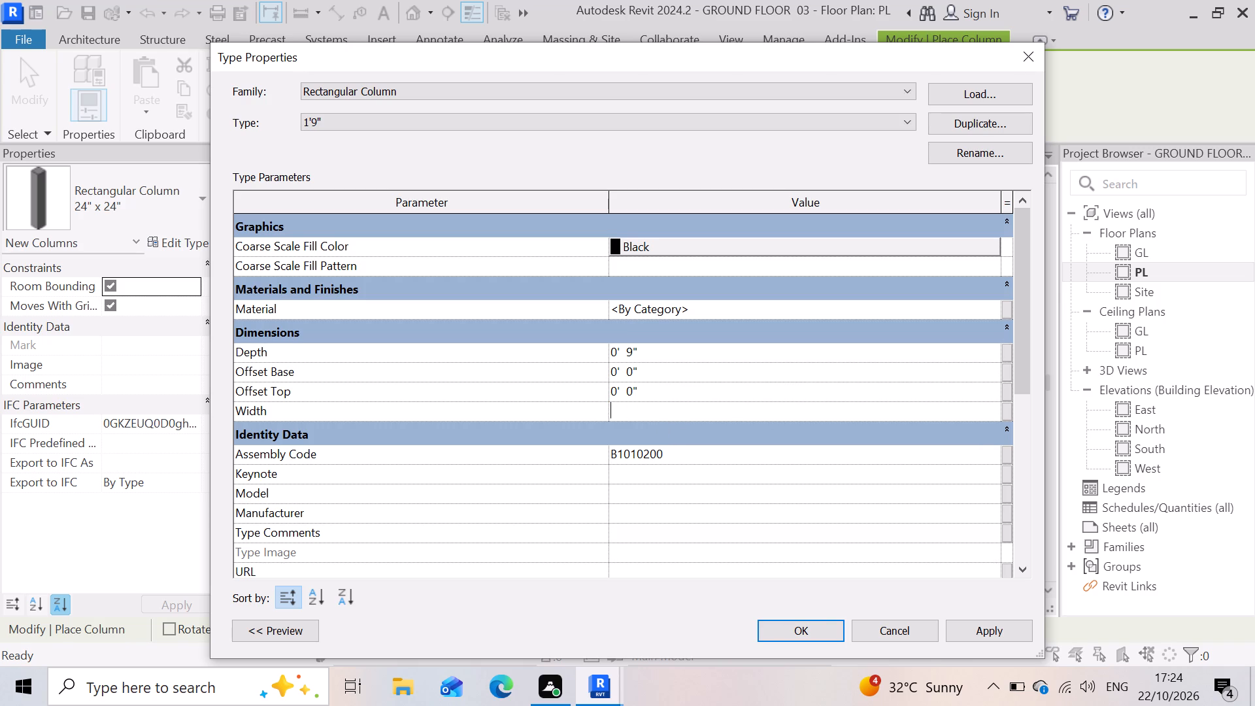
{"action": "key", "text": "1"}
{"action": "key", "text": "apostrophe"}
{"action": "key", "text": "Return"}
{"action": "left_click", "coordinate": [1006, 638]}
{"action": "left_click", "coordinate": [801, 630]}
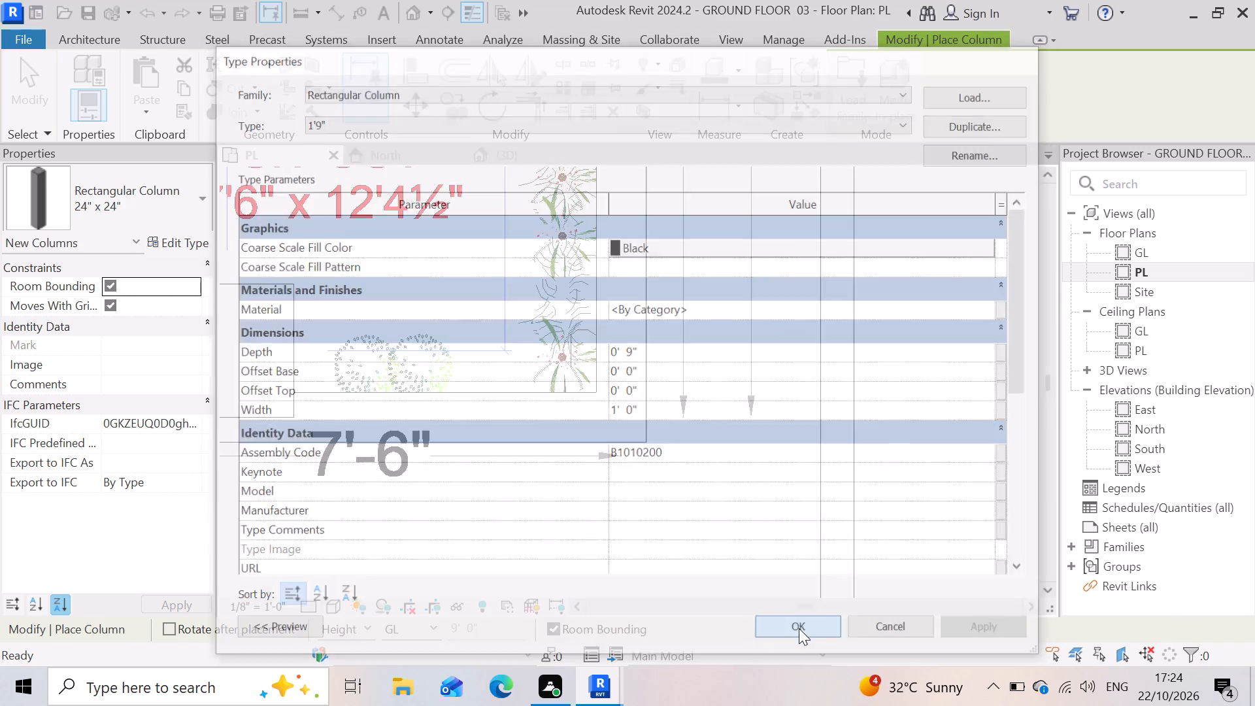
Place 1'9" rectangular columns inside the sit out's outer front corner and in the children bedroom's corner beside the sit out wall.
{"action": "scroll", "coordinate": [543, 402], "scroll_direction": "up", "scroll_amount": 2}
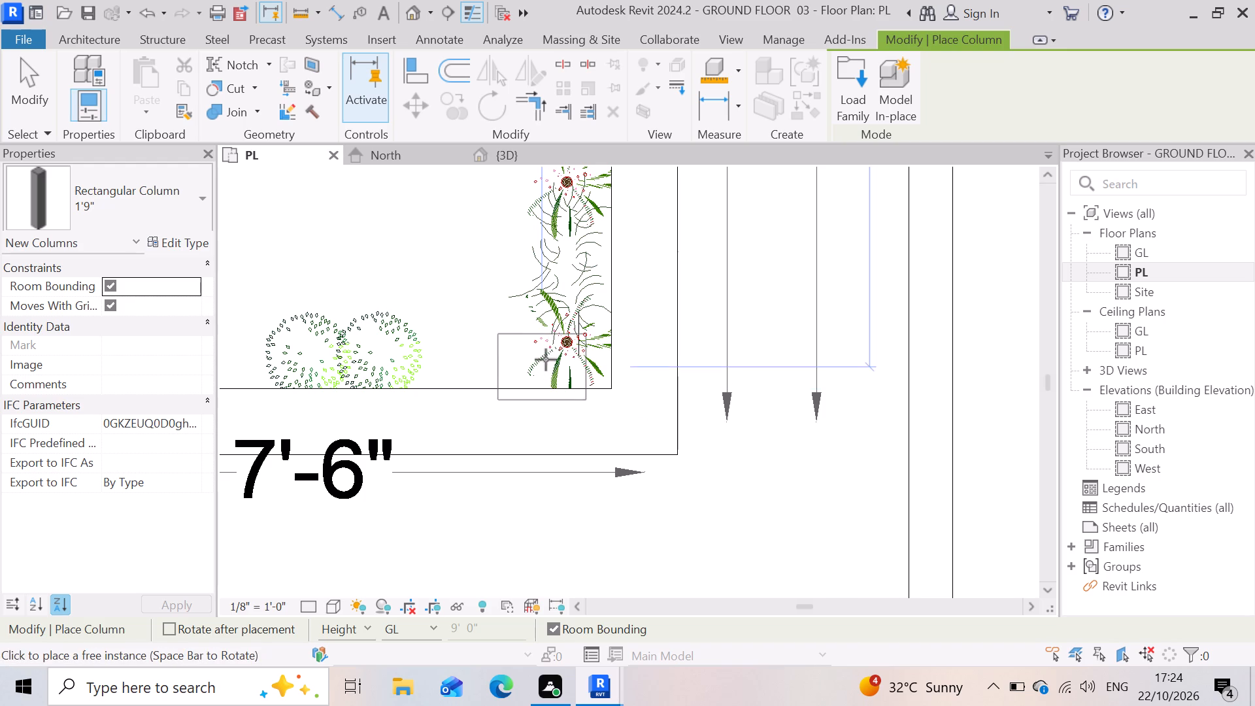
{"action": "left_click", "coordinate": [565, 347]}
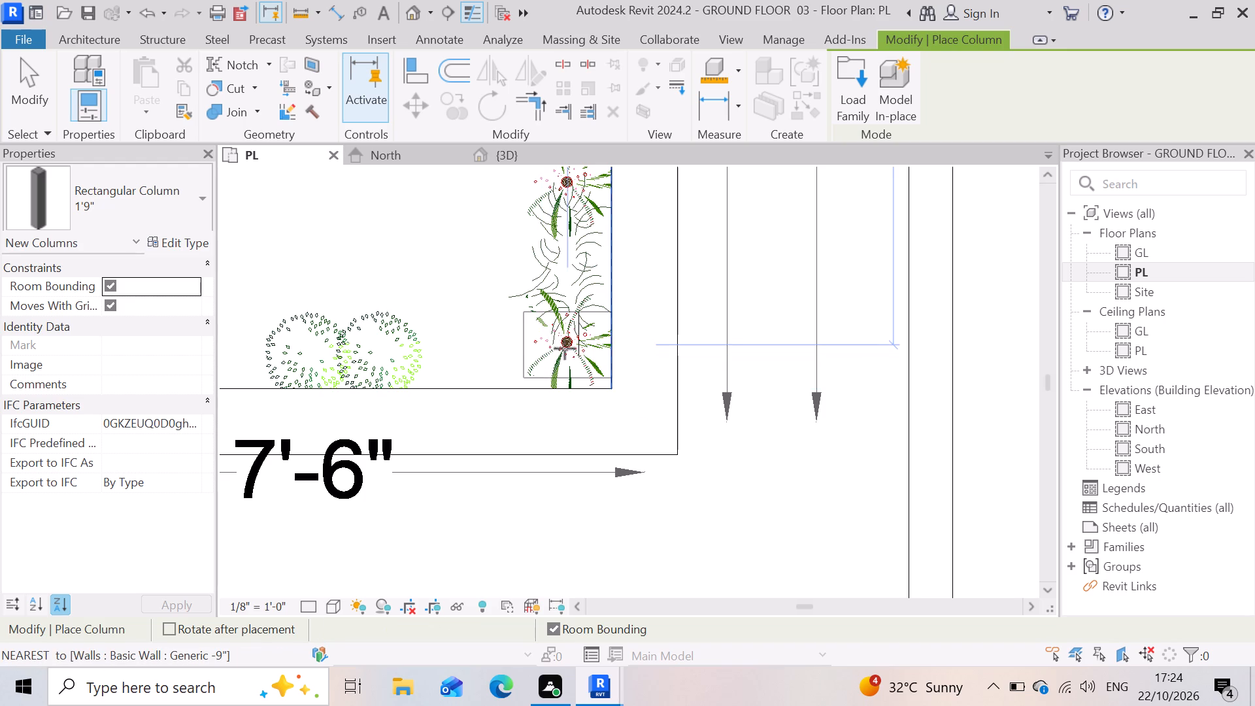
{"action": "scroll", "coordinate": [685, 403], "scroll_direction": "down", "scroll_amount": 13}
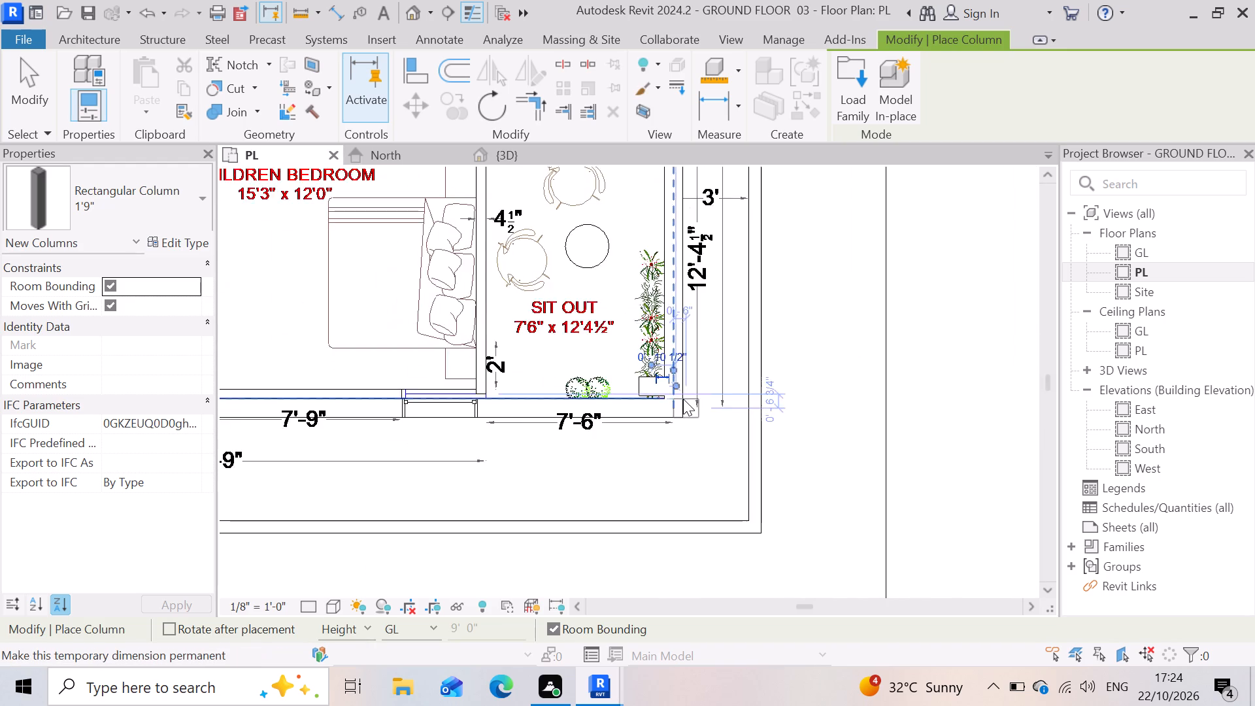
{"action": "scroll", "coordinate": [683, 399], "scroll_direction": "down", "scroll_amount": 1}
{"action": "scroll", "coordinate": [551, 377], "scroll_direction": "up", "scroll_amount": 6}
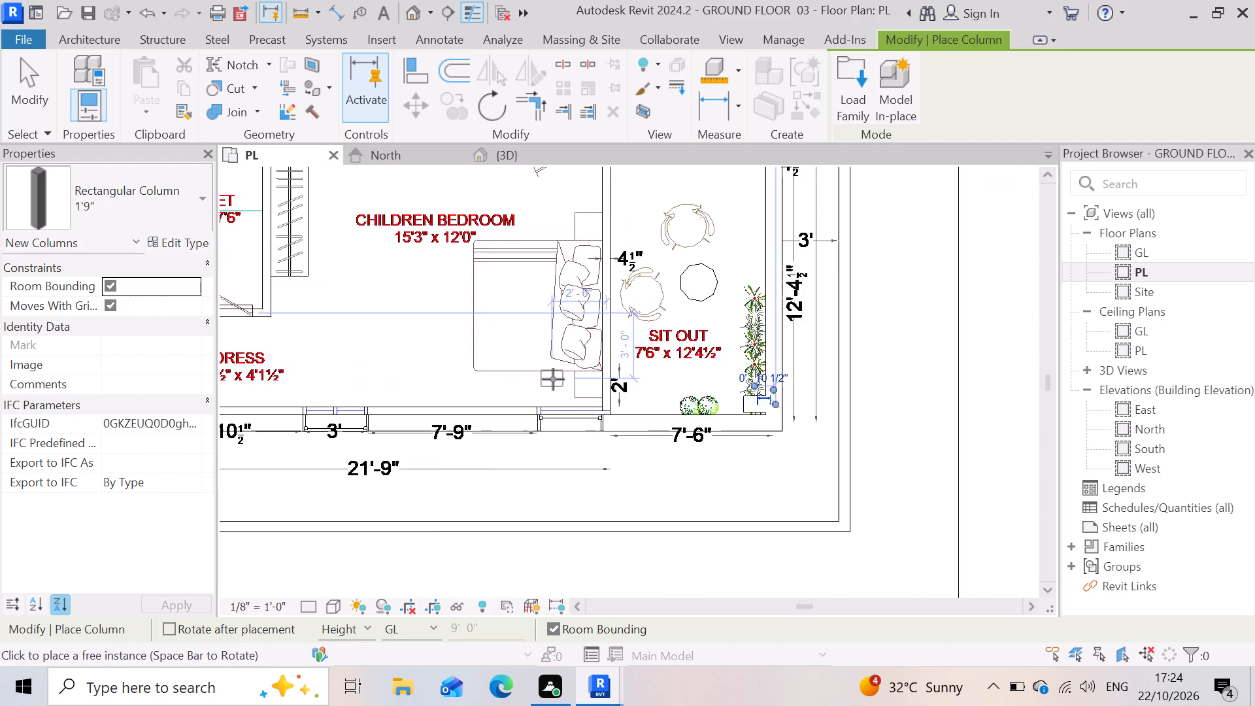
{"action": "scroll", "coordinate": [553, 379], "scroll_direction": "up", "scroll_amount": 6}
{"action": "left_click", "coordinate": [620, 383]}
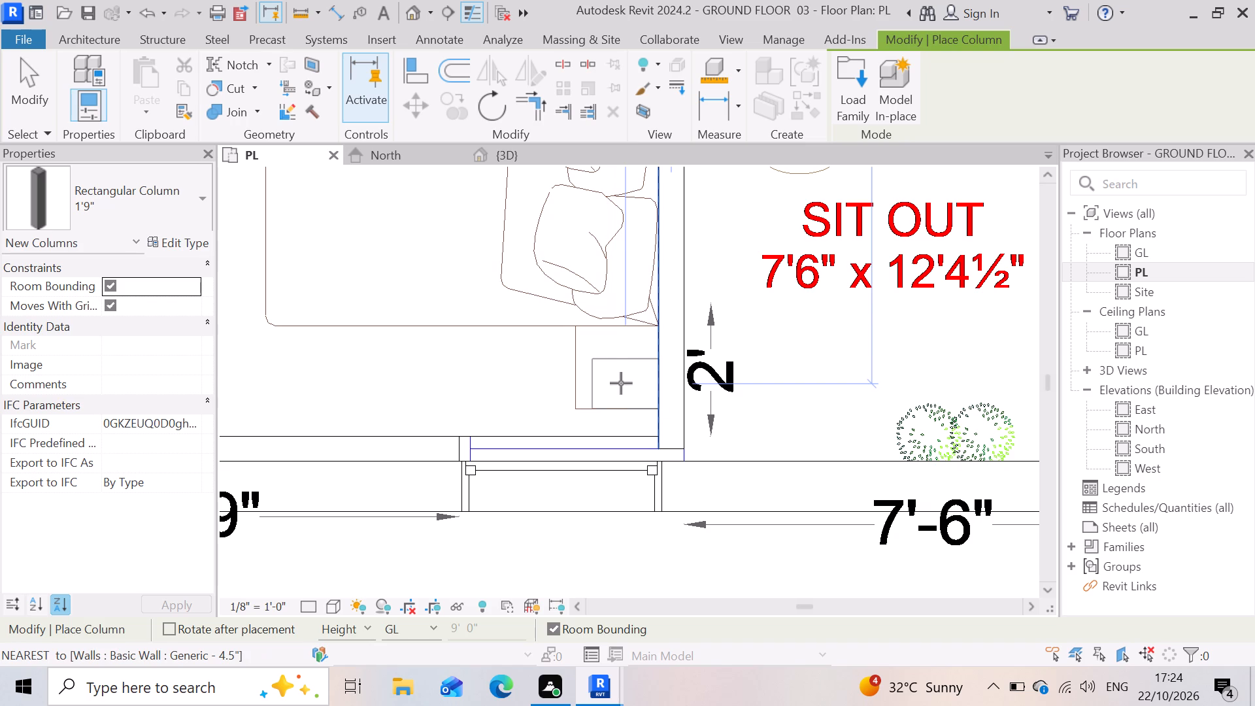
Place 1'9" rectangular columns at the dress area's outer corner and where the master bedroom–staircase partition meets the outer wall.
{"action": "scroll", "coordinate": [800, 431], "scroll_direction": "down", "scroll_amount": 13}
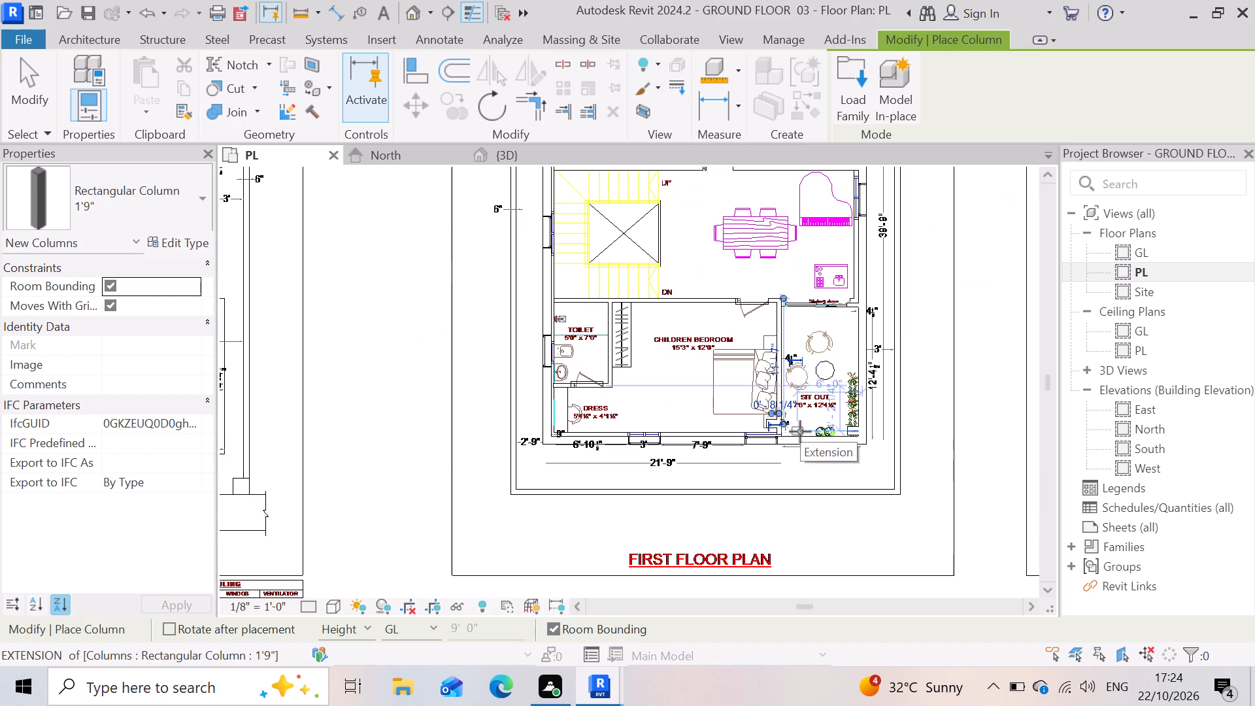
{"action": "scroll", "coordinate": [516, 439], "scroll_direction": "up", "scroll_amount": 3}
{"action": "scroll", "coordinate": [586, 450], "scroll_direction": "up", "scroll_amount": 9}
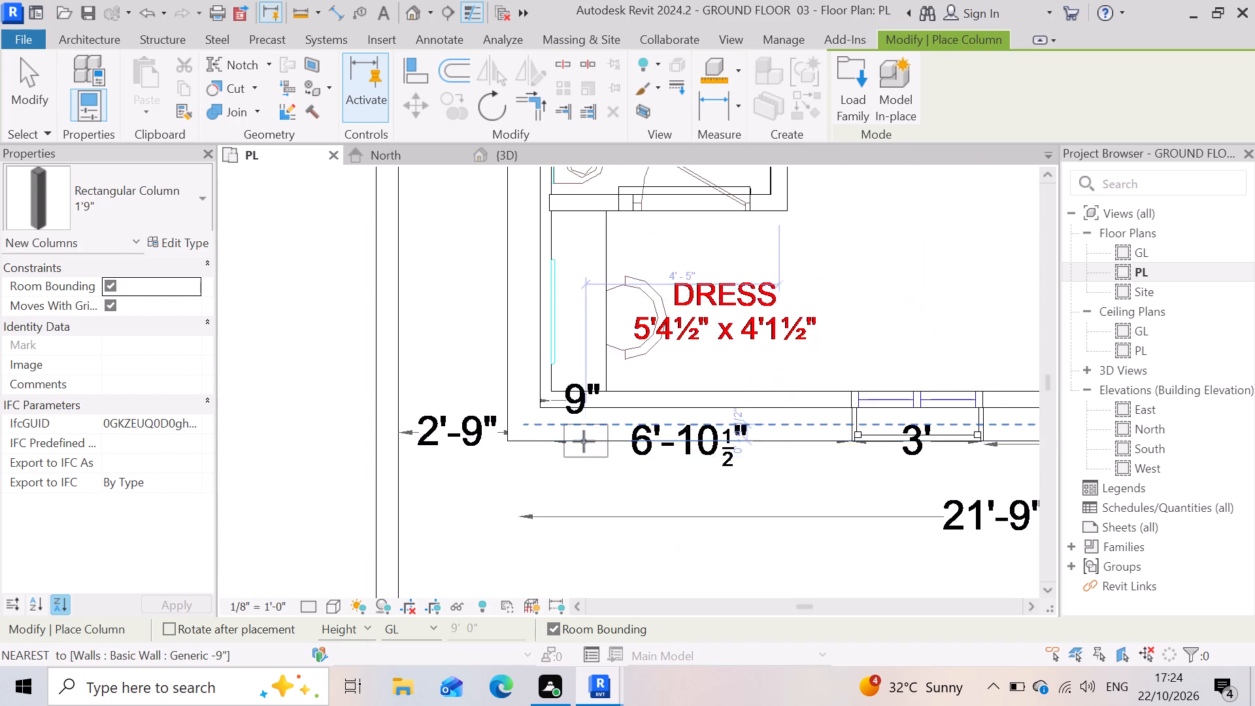
{"action": "scroll", "coordinate": [584, 441], "scroll_direction": "up", "scroll_amount": 2}
{"action": "left_click", "coordinate": [550, 334]}
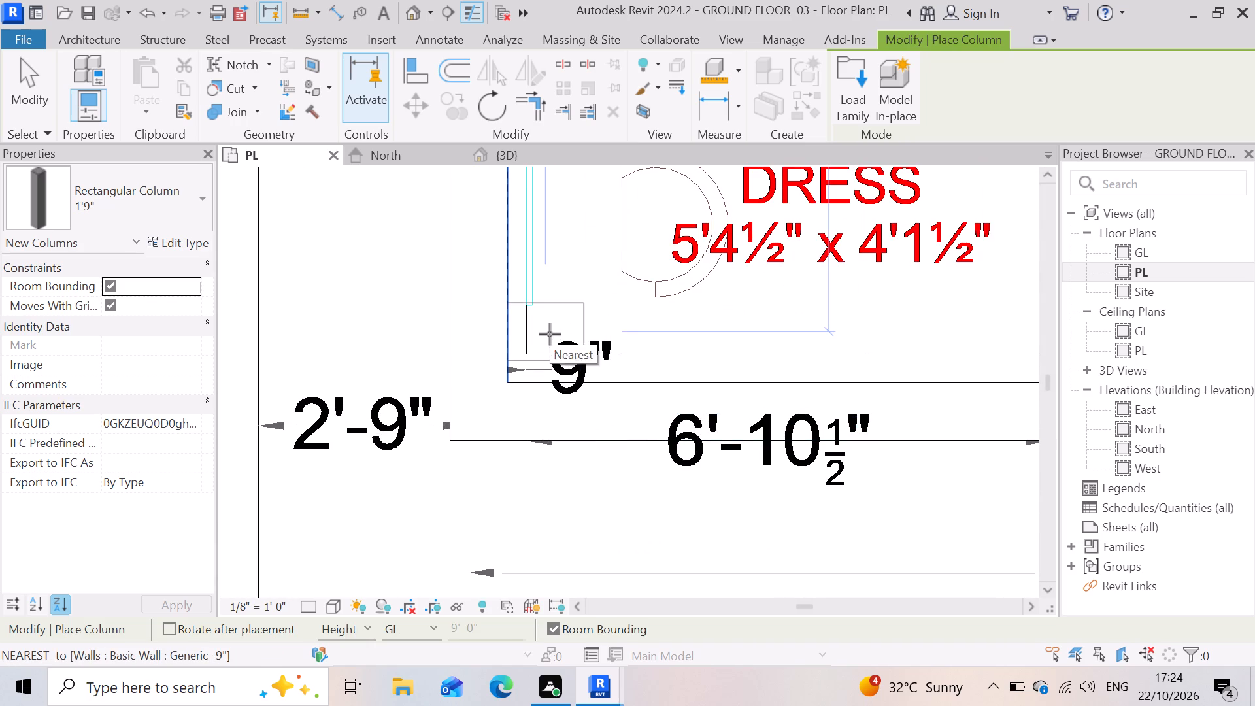
{"action": "scroll", "coordinate": [573, 411], "scroll_direction": "down", "scroll_amount": 13}
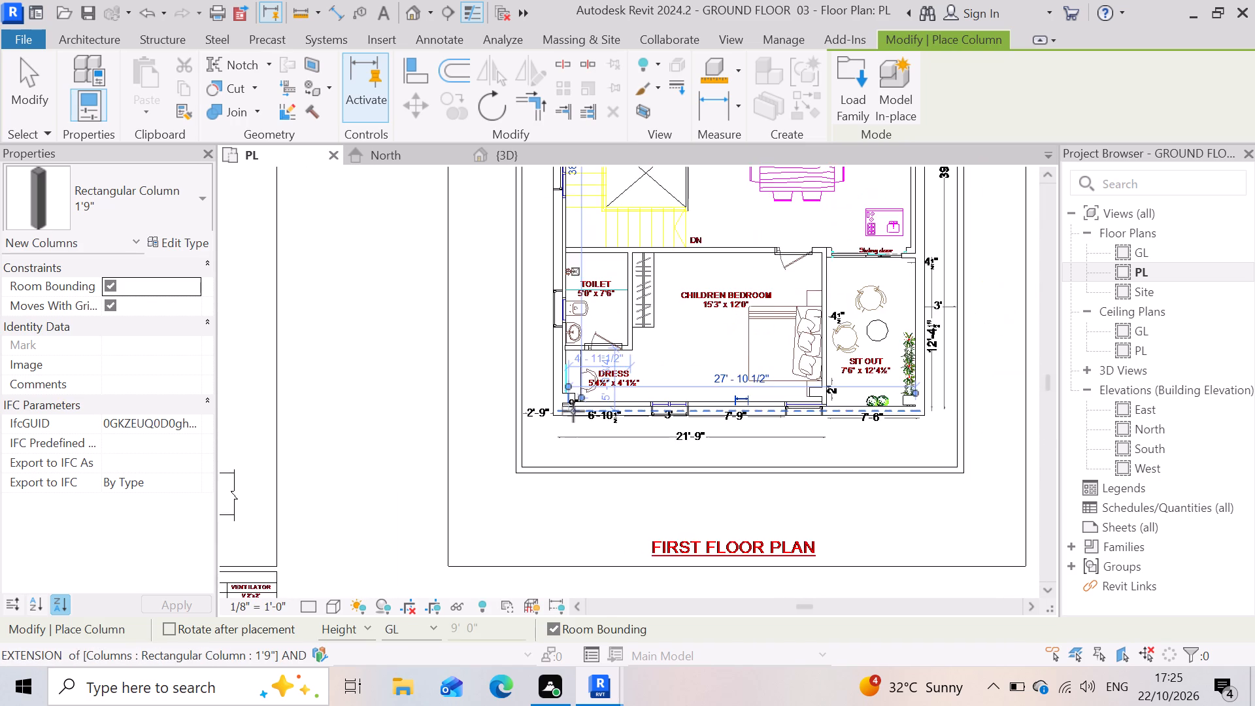
{"action": "scroll", "coordinate": [573, 411], "scroll_direction": "down", "scroll_amount": 5}
{"action": "scroll", "coordinate": [736, 441], "scroll_direction": "down", "scroll_amount": 3}
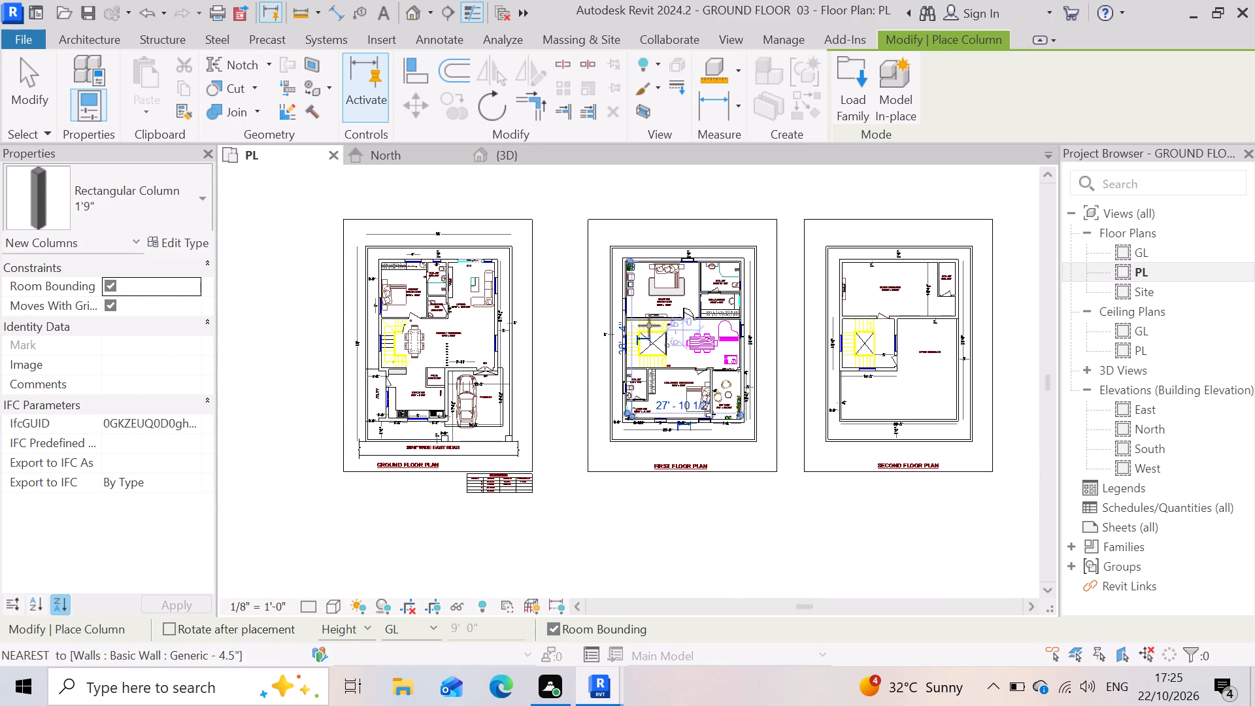
{"action": "scroll", "coordinate": [648, 322], "scroll_direction": "up", "scroll_amount": 9}
{"action": "scroll", "coordinate": [558, 296], "scroll_direction": "up", "scroll_amount": 7}
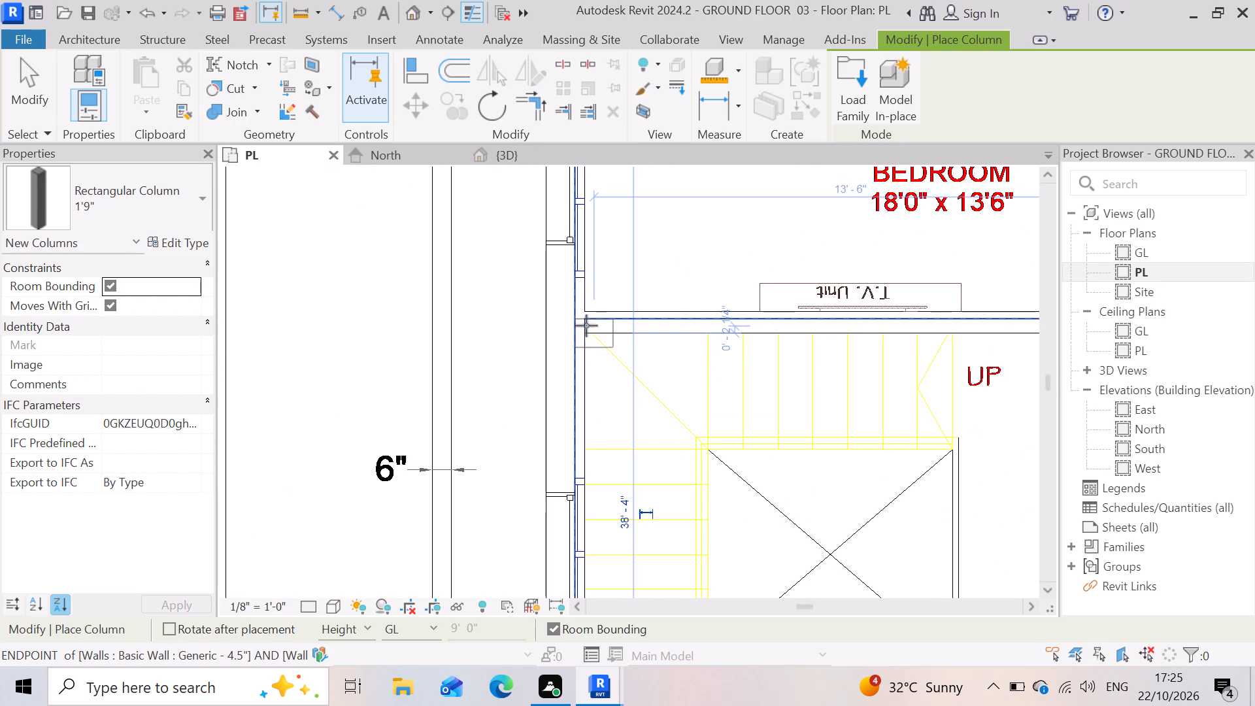
{"action": "left_click", "coordinate": [585, 321]}
Place 1'9" rectangular columns at the master bedroom's outer corner by the plant and at the attached toilet's outer corner.
{"action": "scroll", "coordinate": [631, 373], "scroll_direction": "down", "scroll_amount": 6}
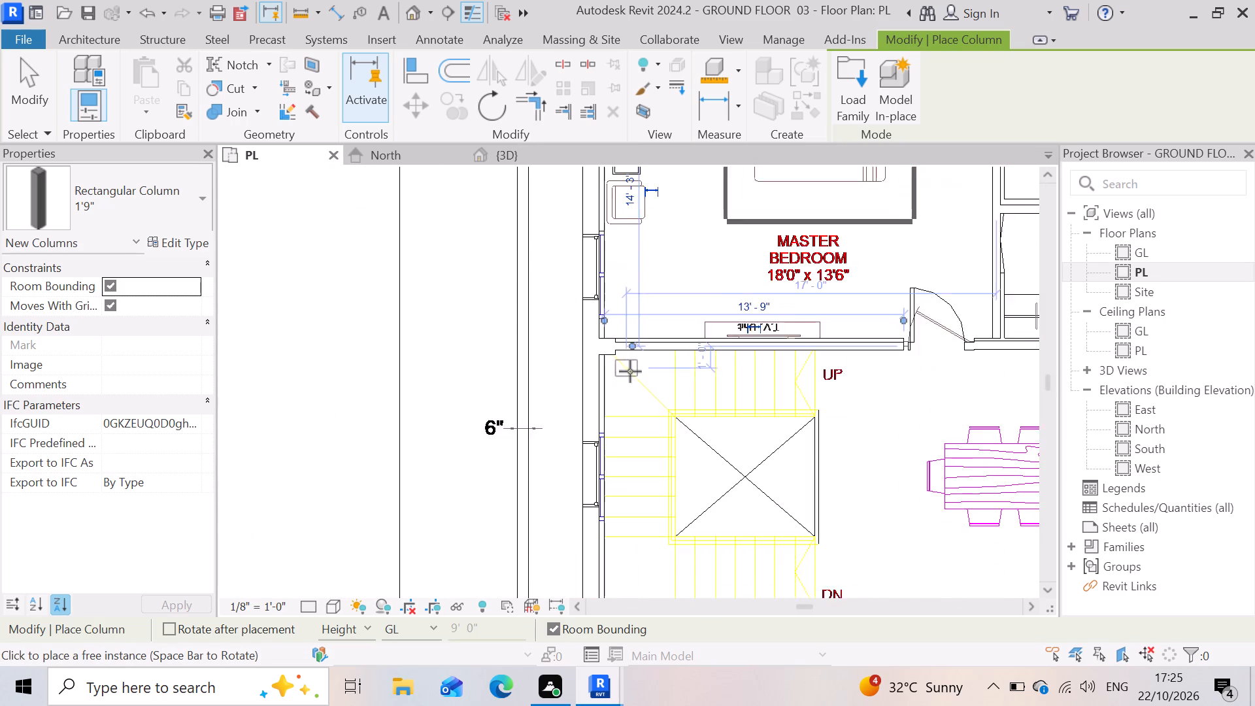
{"action": "scroll", "coordinate": [630, 371], "scroll_direction": "down", "scroll_amount": 7}
{"action": "scroll", "coordinate": [631, 239], "scroll_direction": "up", "scroll_amount": 5}
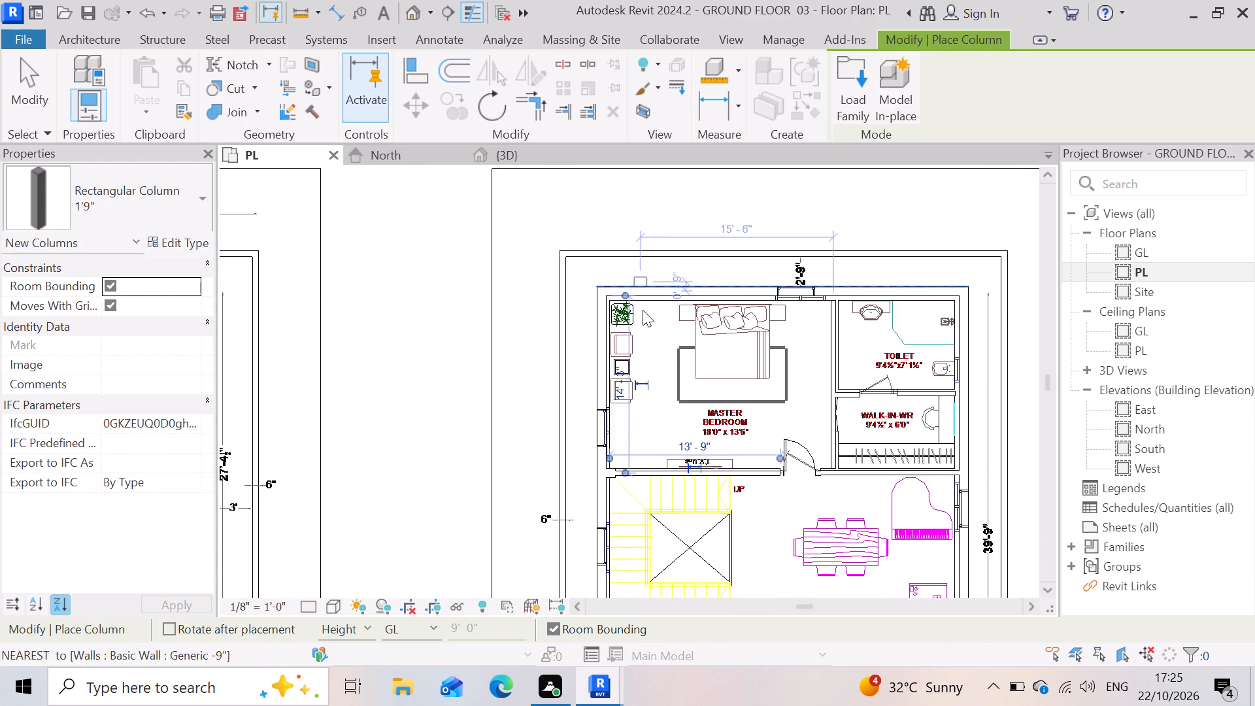
{"action": "scroll", "coordinate": [643, 310], "scroll_direction": "up", "scroll_amount": 13}
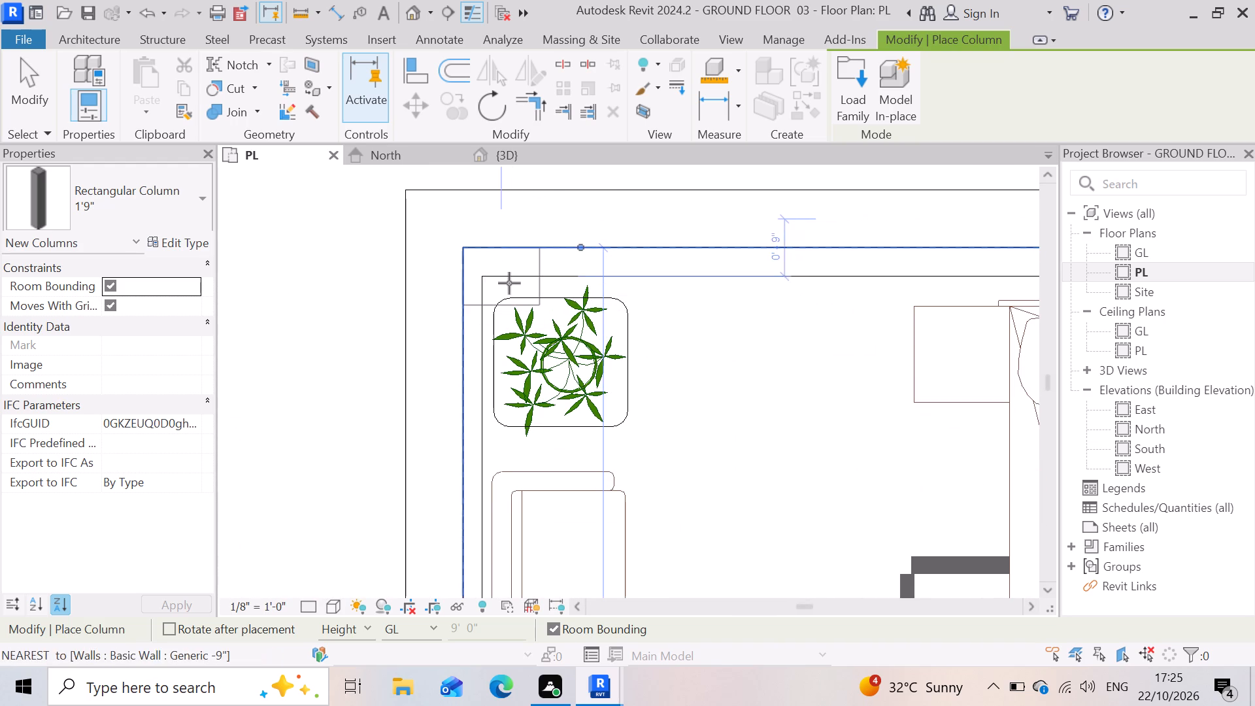
{"action": "left_click", "coordinate": [501, 277]}
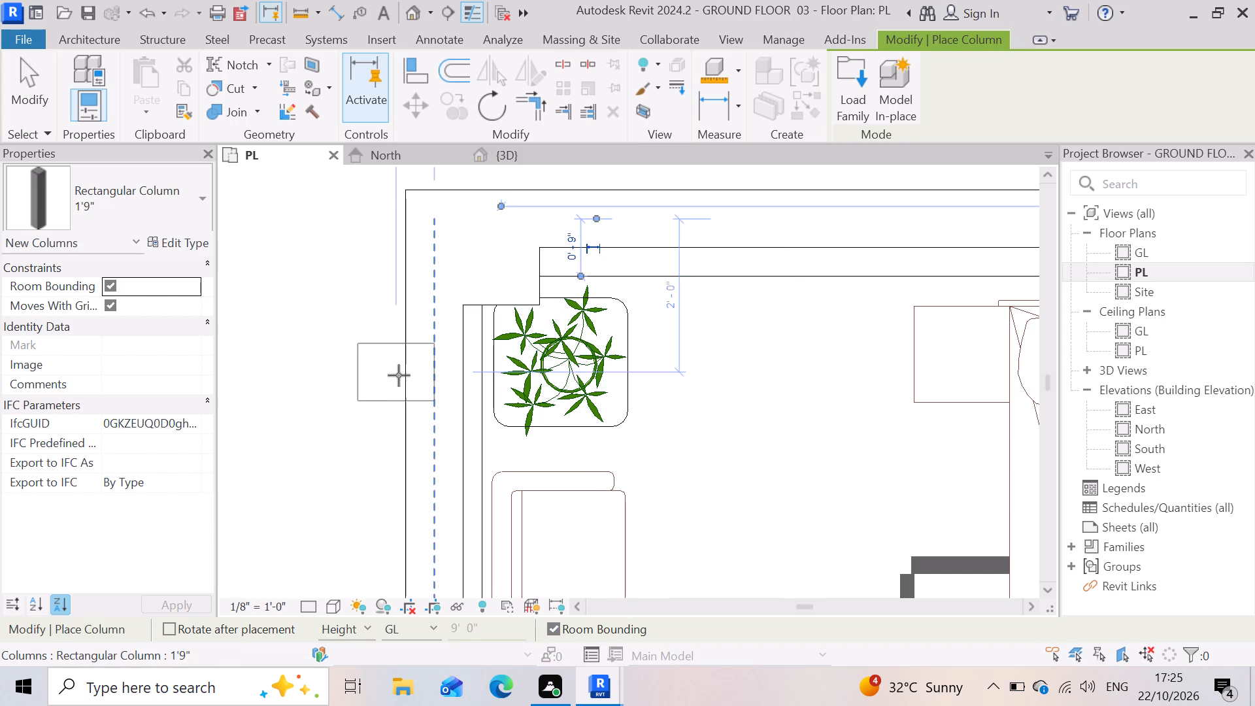
{"action": "scroll", "coordinate": [400, 376], "scroll_direction": "down", "scroll_amount": 17}
{"action": "scroll", "coordinate": [660, 363], "scroll_direction": "up", "scroll_amount": 3}
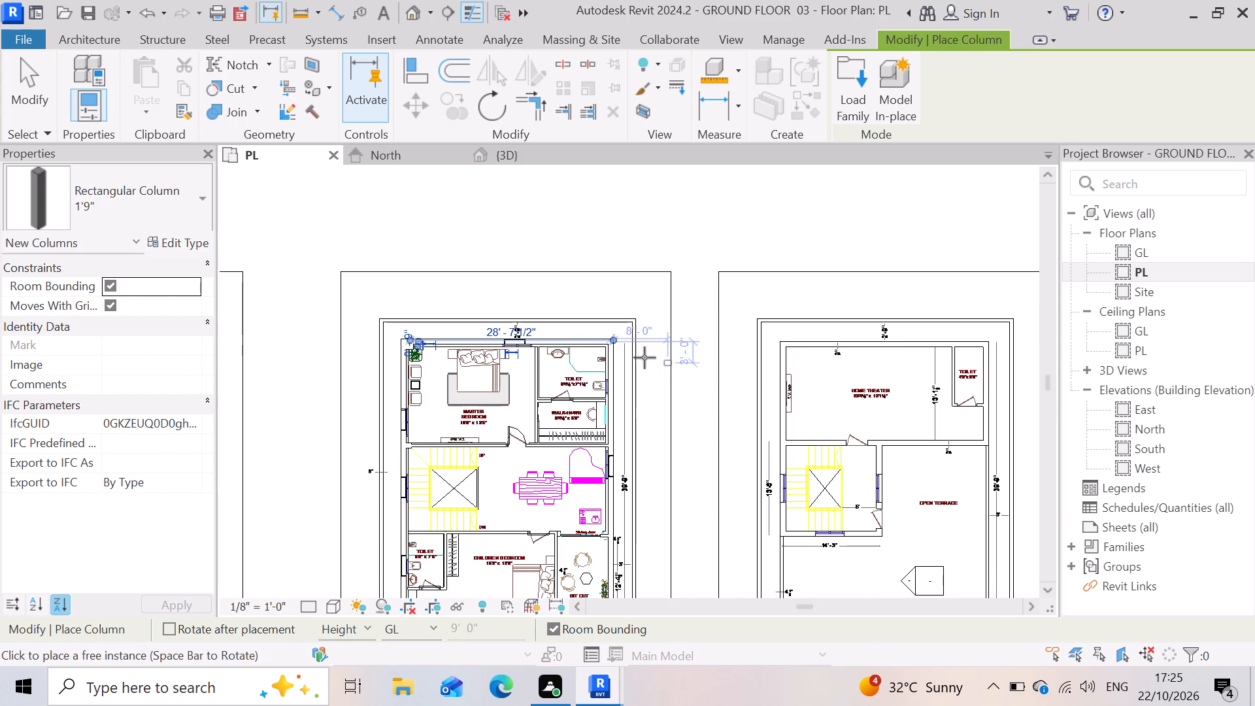
{"action": "scroll", "coordinate": [644, 355], "scroll_direction": "up", "scroll_amount": 15}
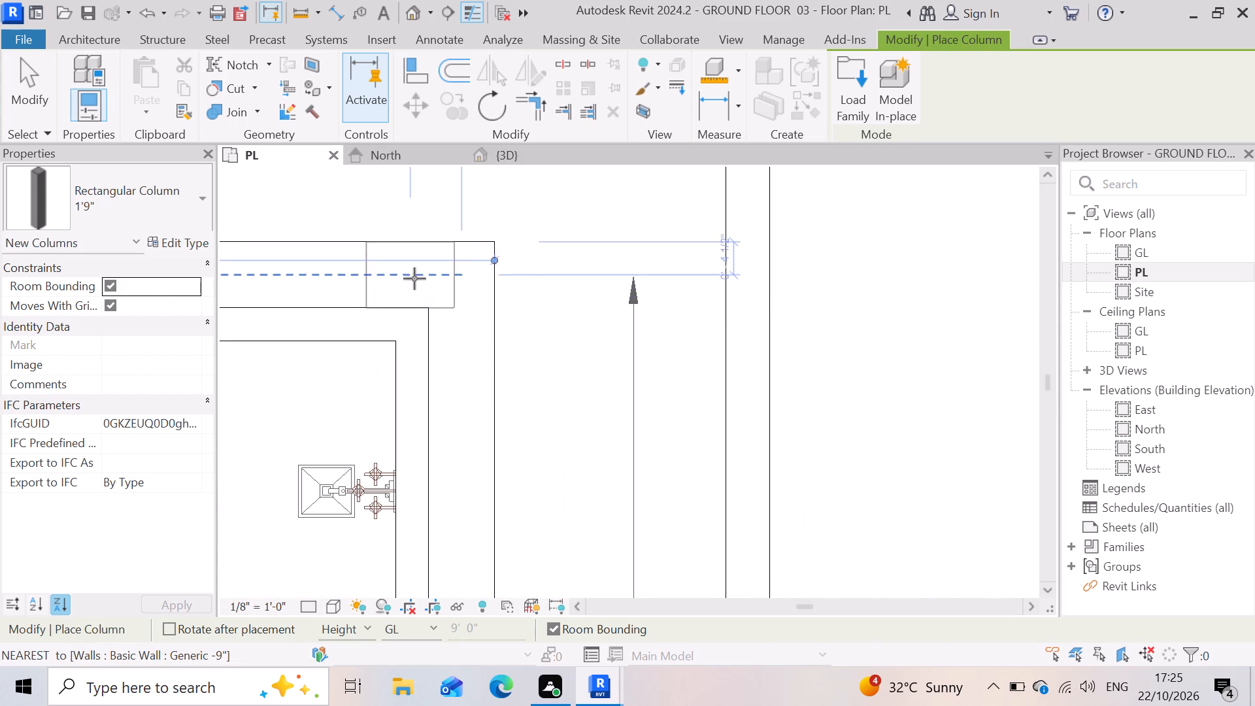
{"action": "left_click", "coordinate": [446, 273]}
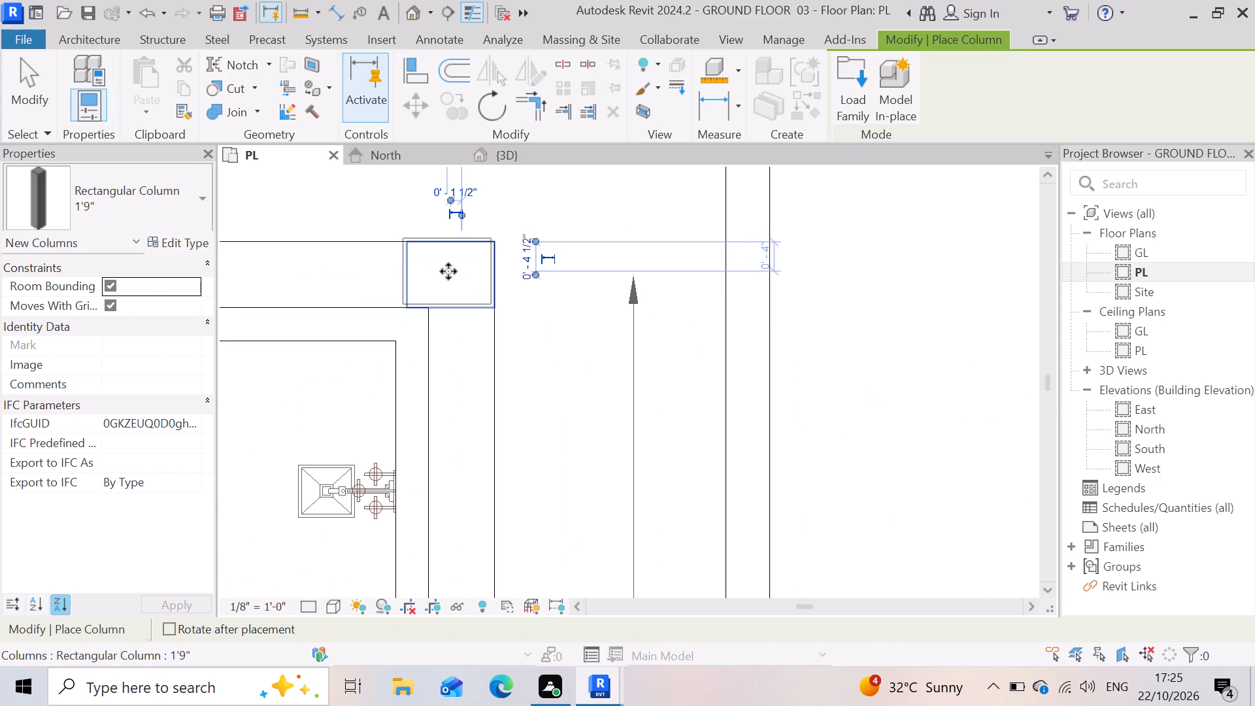
Place a 1'9" rectangular column on the outer wall where the partition between the toilet and walk-in wardrobe ends.
{"action": "scroll", "coordinate": [477, 279], "scroll_direction": "down", "scroll_amount": 13}
{"action": "scroll", "coordinate": [473, 367], "scroll_direction": "up", "scroll_amount": 2}
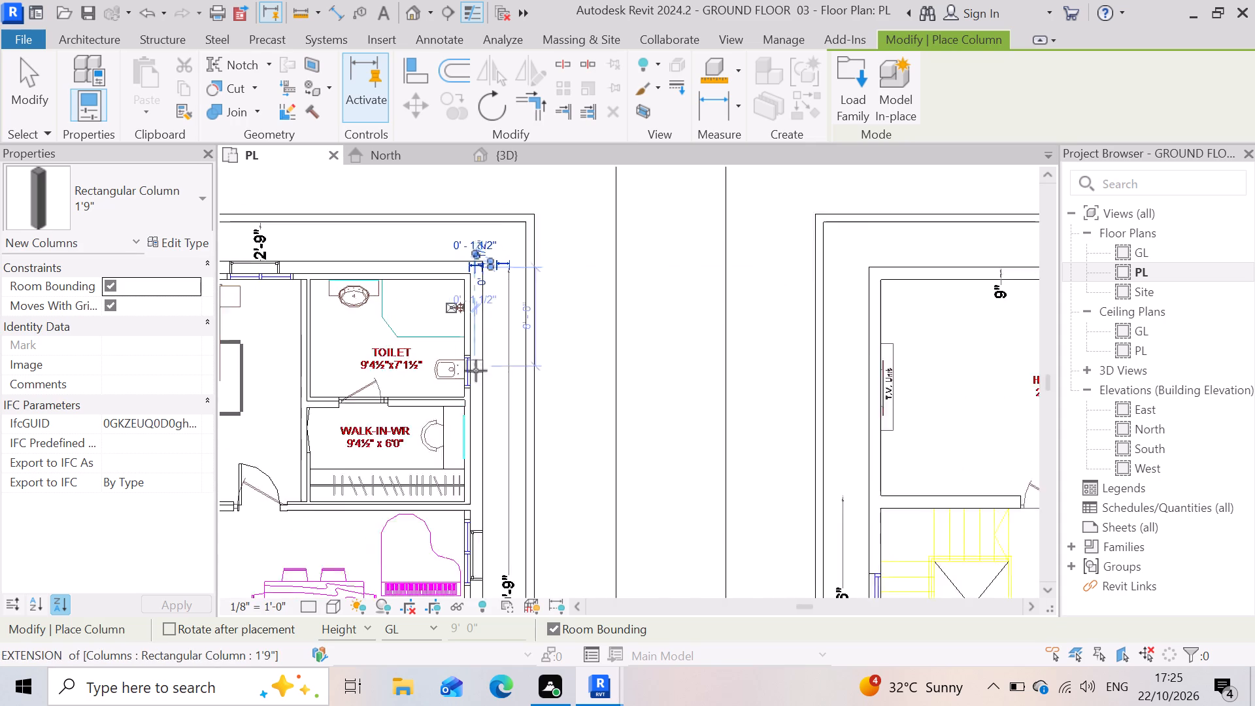
{"action": "scroll", "coordinate": [476, 371], "scroll_direction": "up", "scroll_amount": 5}
{"action": "scroll", "coordinate": [488, 354], "scroll_direction": "down", "scroll_amount": 3}
{"action": "scroll", "coordinate": [492, 405], "scroll_direction": "up", "scroll_amount": 2}
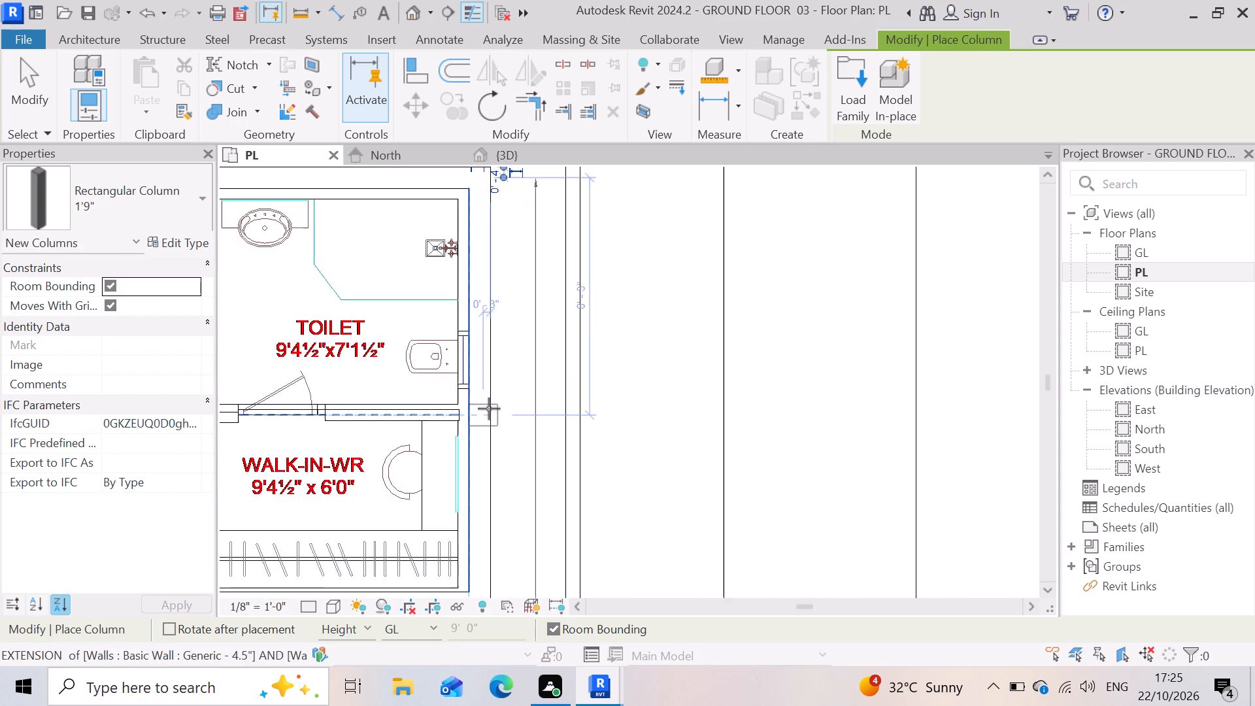
{"action": "scroll", "coordinate": [489, 409], "scroll_direction": "up", "scroll_amount": 3}
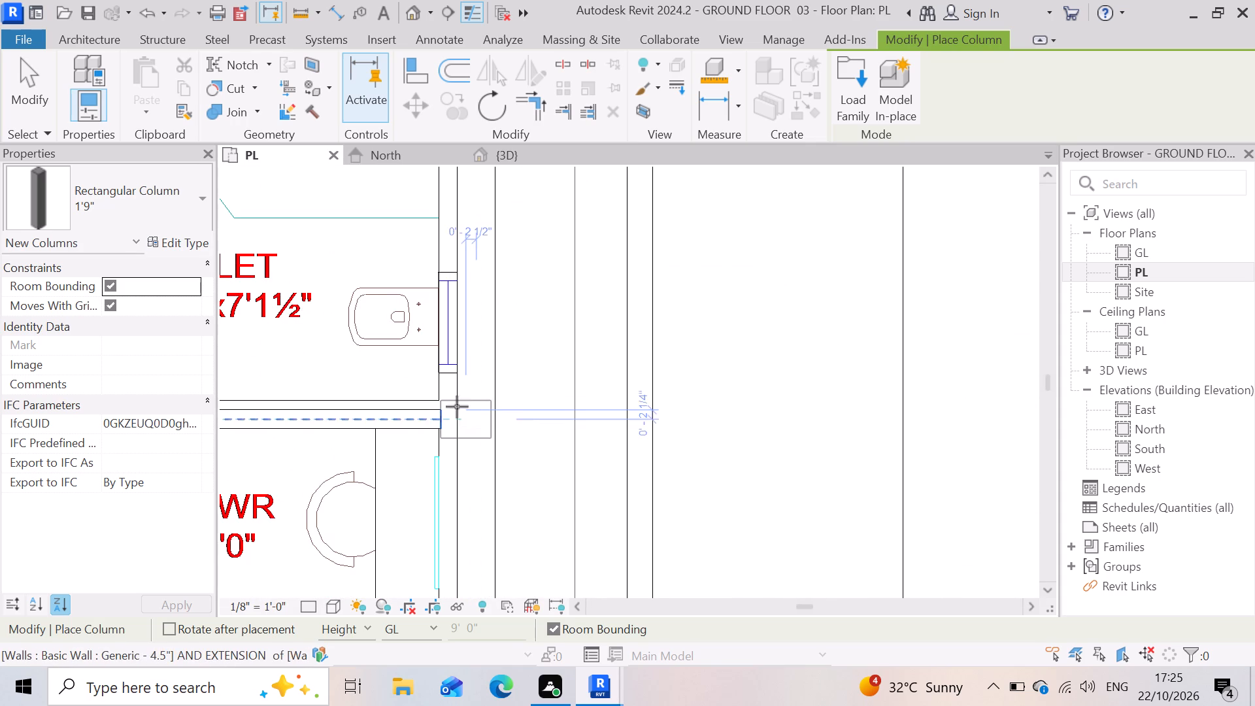
{"action": "left_click", "coordinate": [461, 404]}
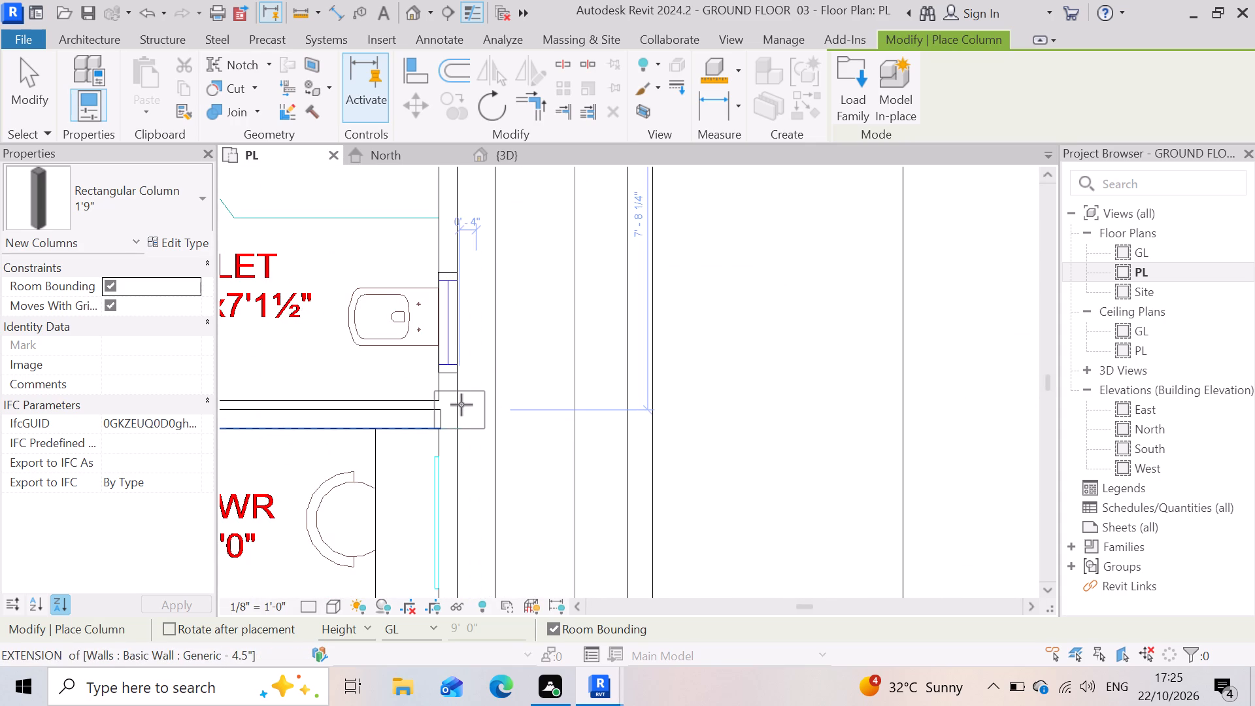
Switch to the 3D view, end column placement, and examine the column tops against the walls at the building's corners.
{"action": "scroll", "coordinate": [540, 378], "scroll_direction": "down", "scroll_amount": 12}
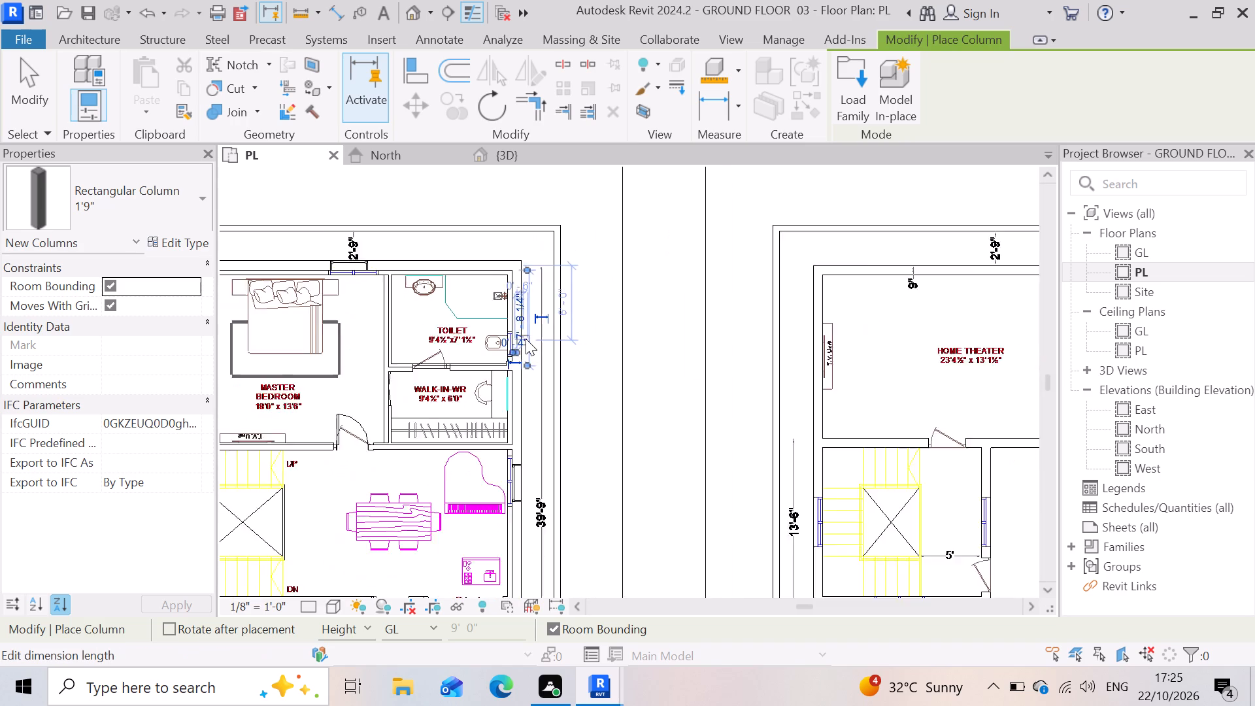
{"action": "scroll", "coordinate": [552, 480], "scroll_direction": "down", "scroll_amount": 3}
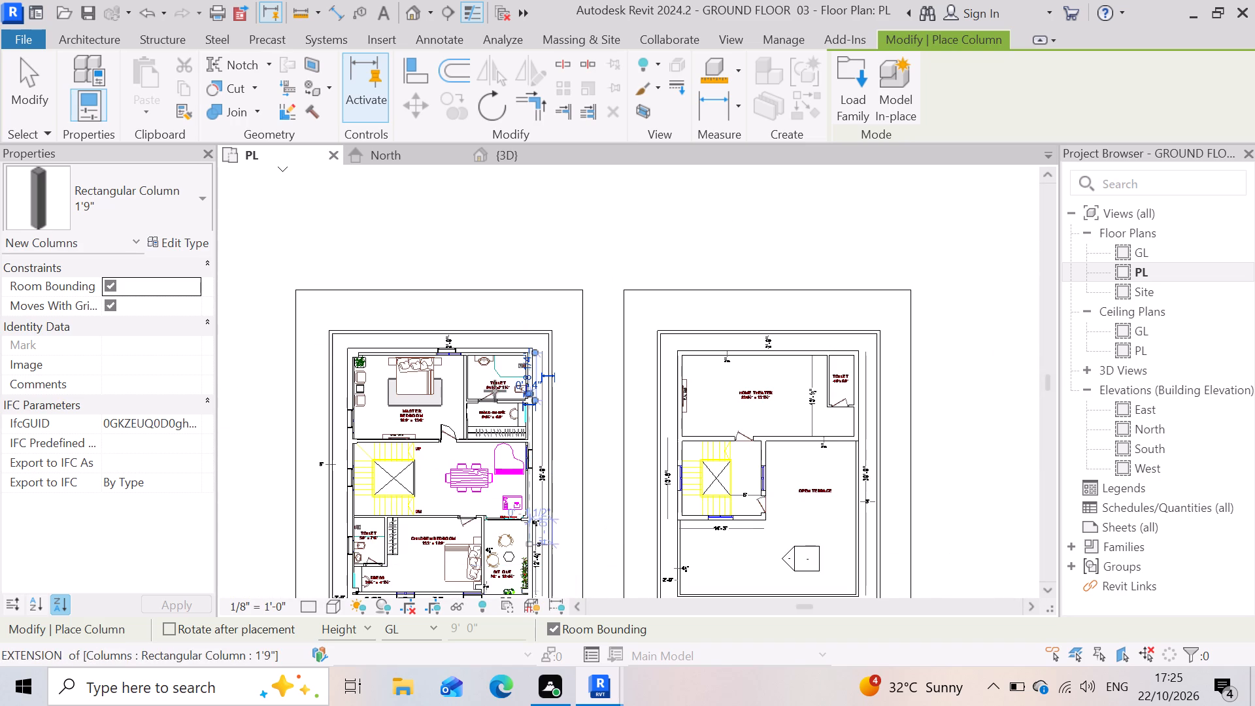
{"action": "left_click", "coordinate": [537, 146]}
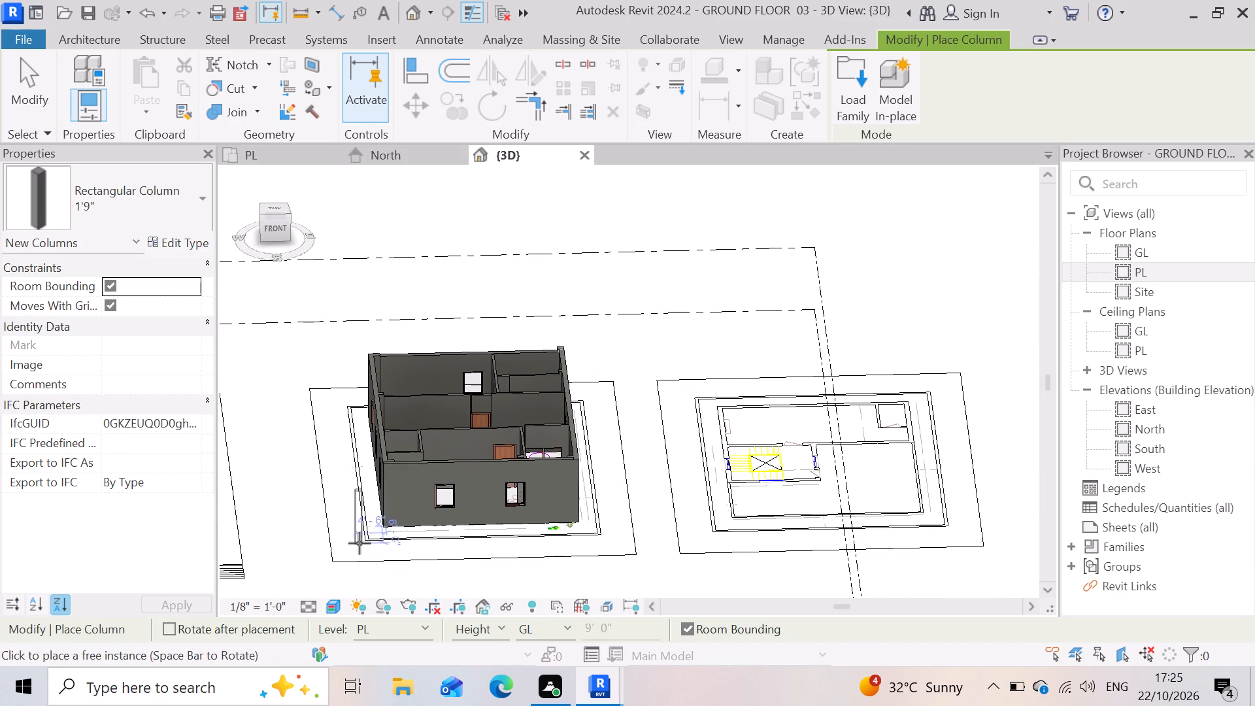
{"action": "scroll", "coordinate": [360, 543], "scroll_direction": "up", "scroll_amount": 7}
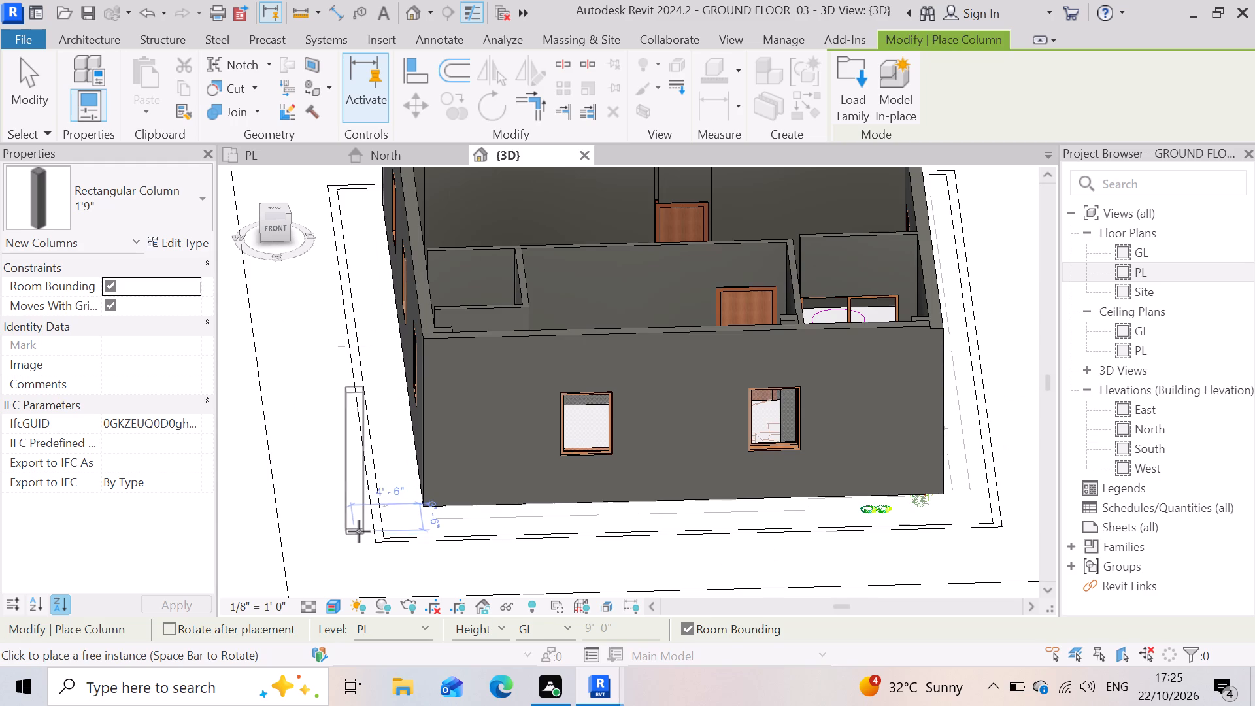
{"action": "scroll", "coordinate": [351, 522], "scroll_direction": "up", "scroll_amount": 3}
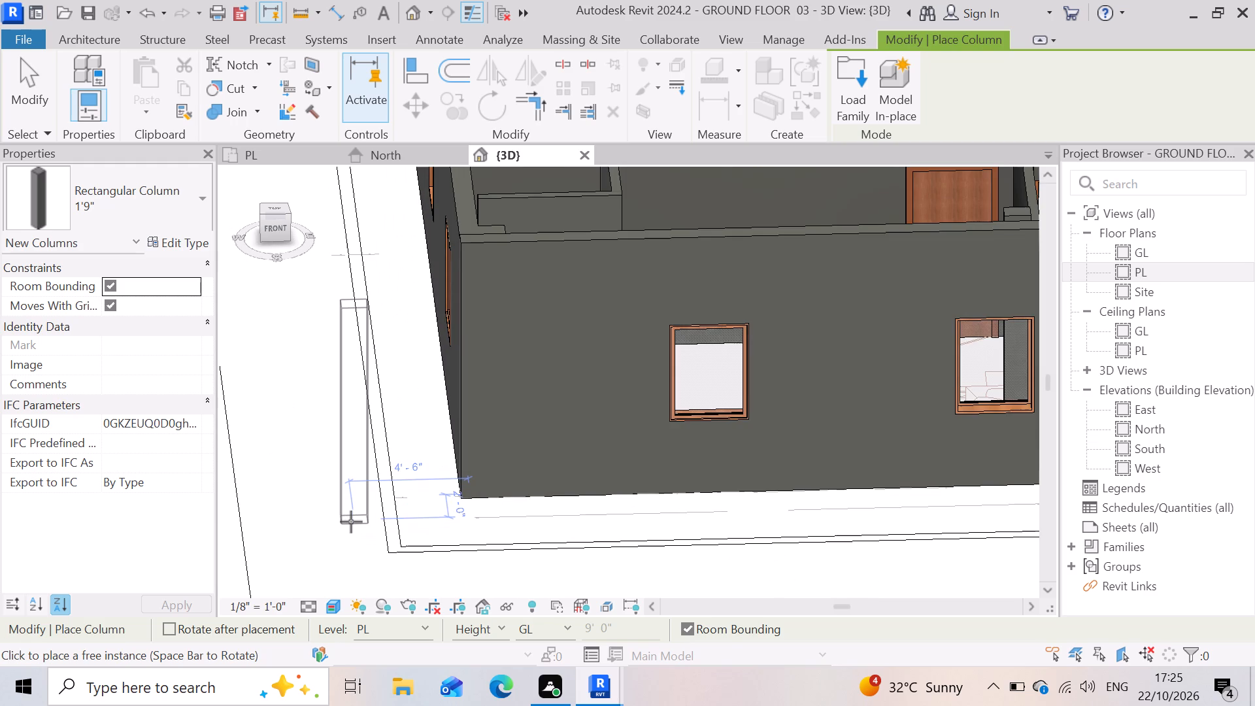
{"action": "scroll", "coordinate": [351, 522], "scroll_direction": "down", "scroll_amount": 7}
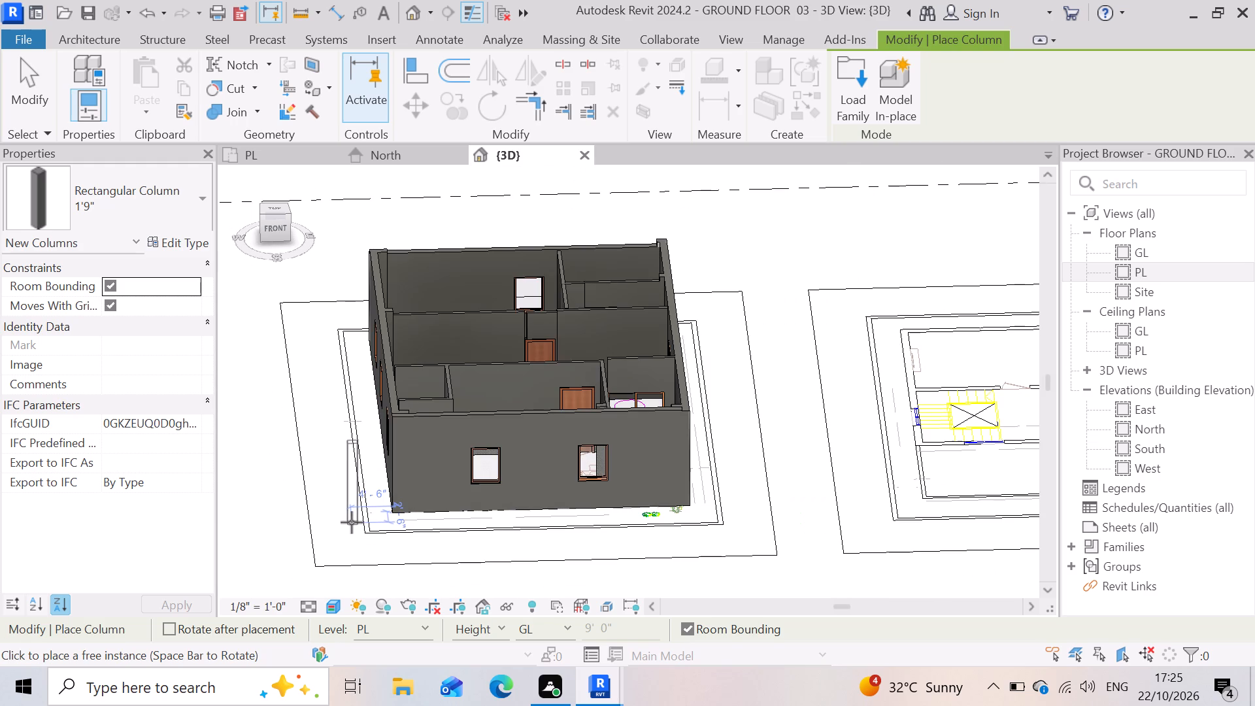
{"action": "key", "text": "Escape"}
{"action": "scroll", "coordinate": [617, 314], "scroll_direction": "up", "scroll_amount": 3}
{"action": "scroll", "coordinate": [692, 187], "scroll_direction": "up", "scroll_amount": 3}
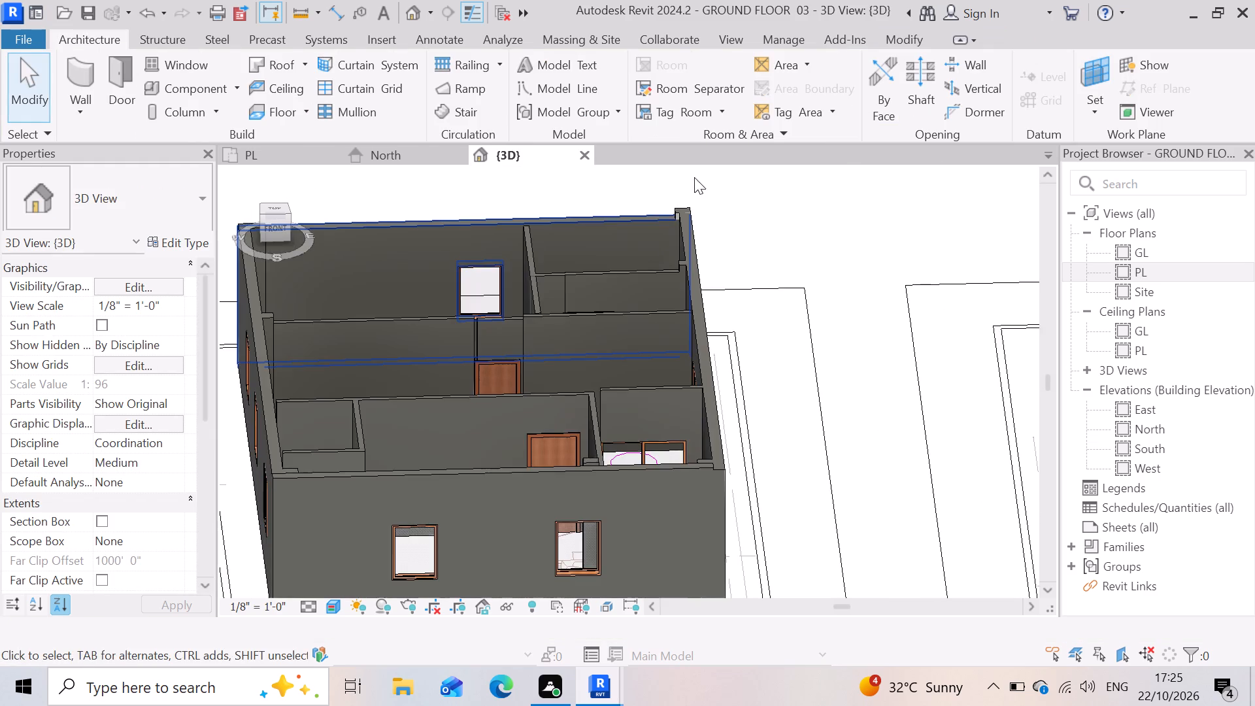
{"action": "scroll", "coordinate": [684, 186], "scroll_direction": "up", "scroll_amount": 13}
{"action": "scroll", "coordinate": [577, 284], "scroll_direction": "up", "scroll_amount": 4}
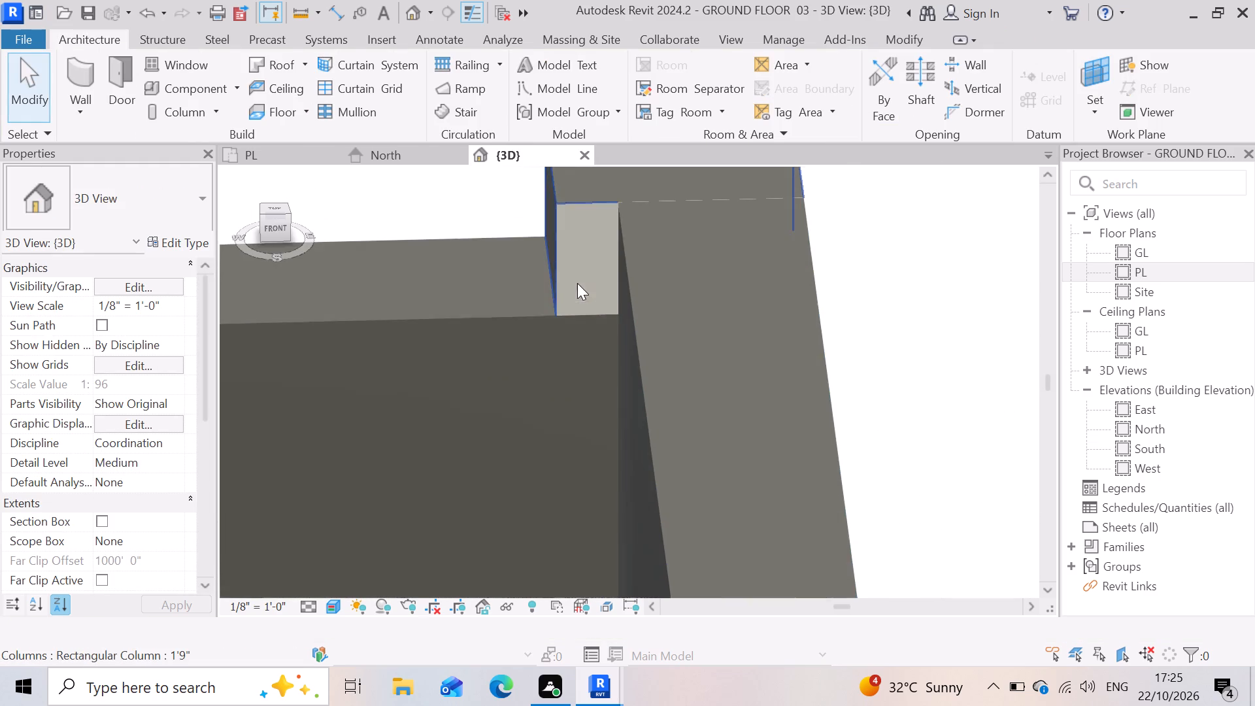
{"action": "scroll", "coordinate": [696, 295], "scroll_direction": "down", "scroll_amount": 12}
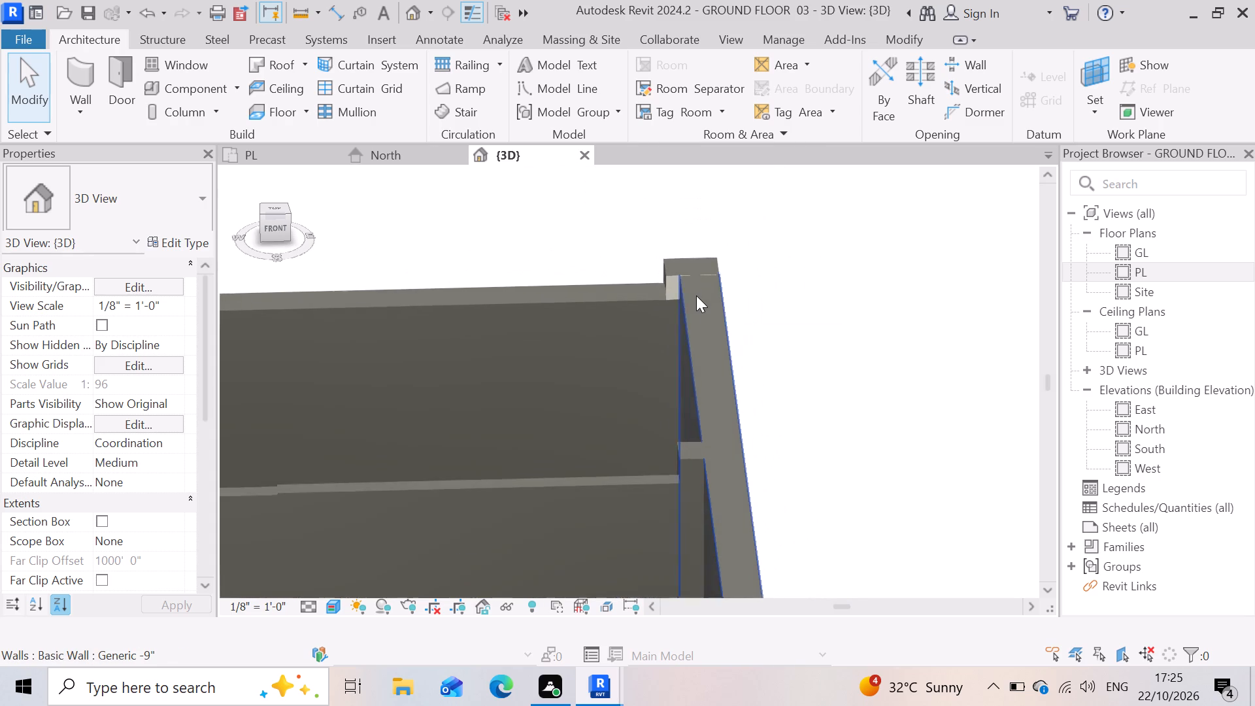
{"action": "scroll", "coordinate": [686, 289], "scroll_direction": "down", "scroll_amount": 13}
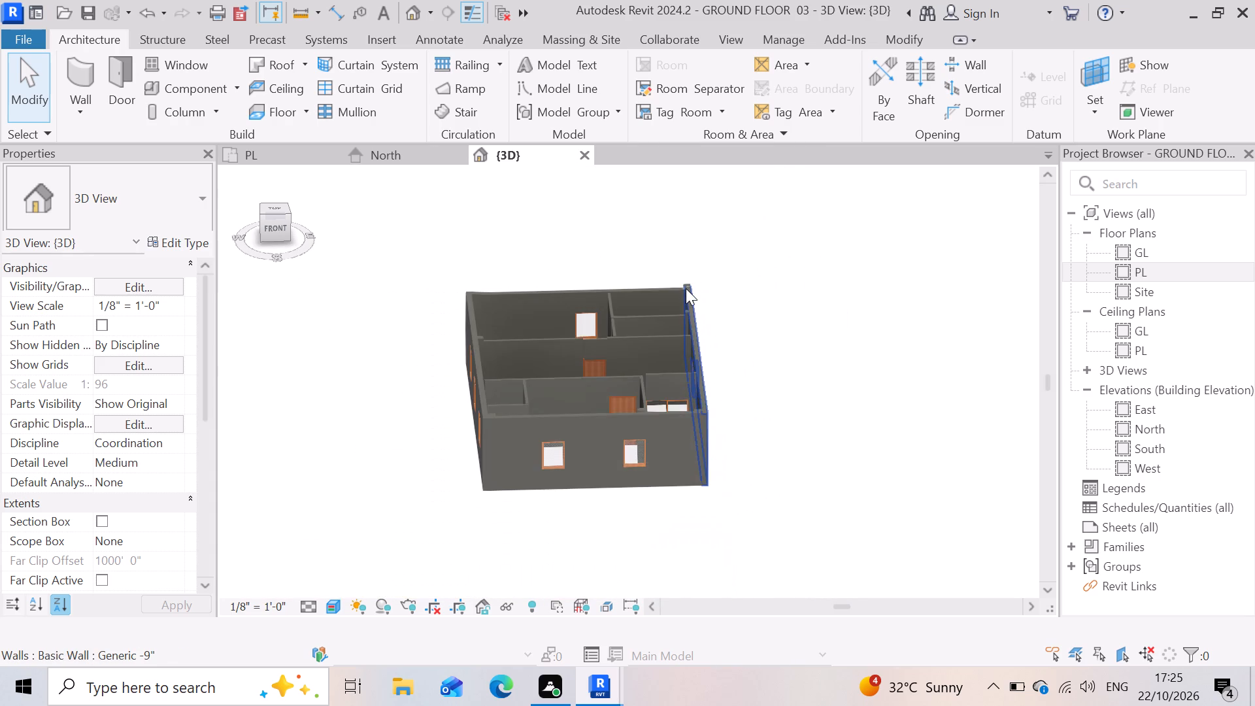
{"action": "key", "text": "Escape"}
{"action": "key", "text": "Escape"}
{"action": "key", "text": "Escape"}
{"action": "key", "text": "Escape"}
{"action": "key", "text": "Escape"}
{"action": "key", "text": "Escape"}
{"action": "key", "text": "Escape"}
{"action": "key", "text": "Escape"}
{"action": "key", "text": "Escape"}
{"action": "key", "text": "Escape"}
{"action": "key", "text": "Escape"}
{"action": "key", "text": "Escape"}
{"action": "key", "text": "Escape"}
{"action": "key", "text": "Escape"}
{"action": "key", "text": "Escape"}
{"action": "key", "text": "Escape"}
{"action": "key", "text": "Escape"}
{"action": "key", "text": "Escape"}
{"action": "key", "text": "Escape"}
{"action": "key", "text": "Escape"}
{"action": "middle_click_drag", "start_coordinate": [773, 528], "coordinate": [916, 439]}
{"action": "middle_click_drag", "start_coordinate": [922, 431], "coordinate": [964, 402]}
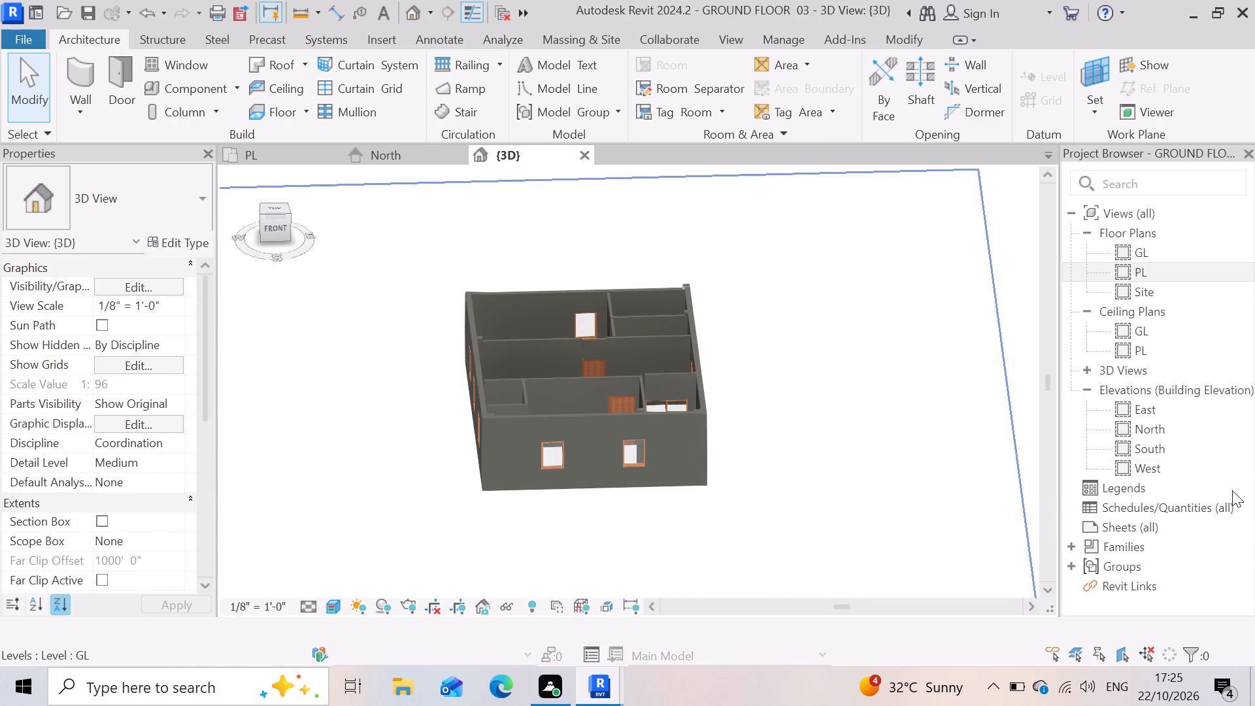
In the North elevation, select the whole building and filter the selection down to columns only.
{"action": "double_click", "coordinate": [1163, 426]}
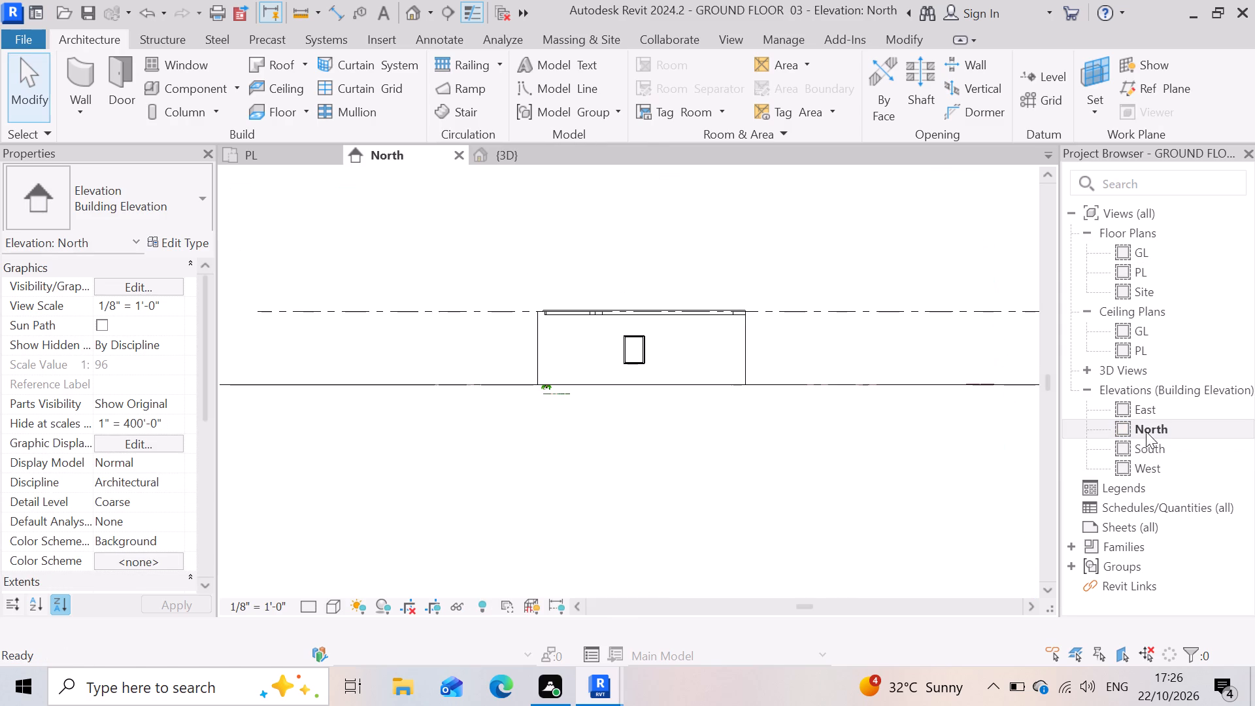
{"action": "scroll", "coordinate": [511, 346], "scroll_direction": "up", "scroll_amount": 3}
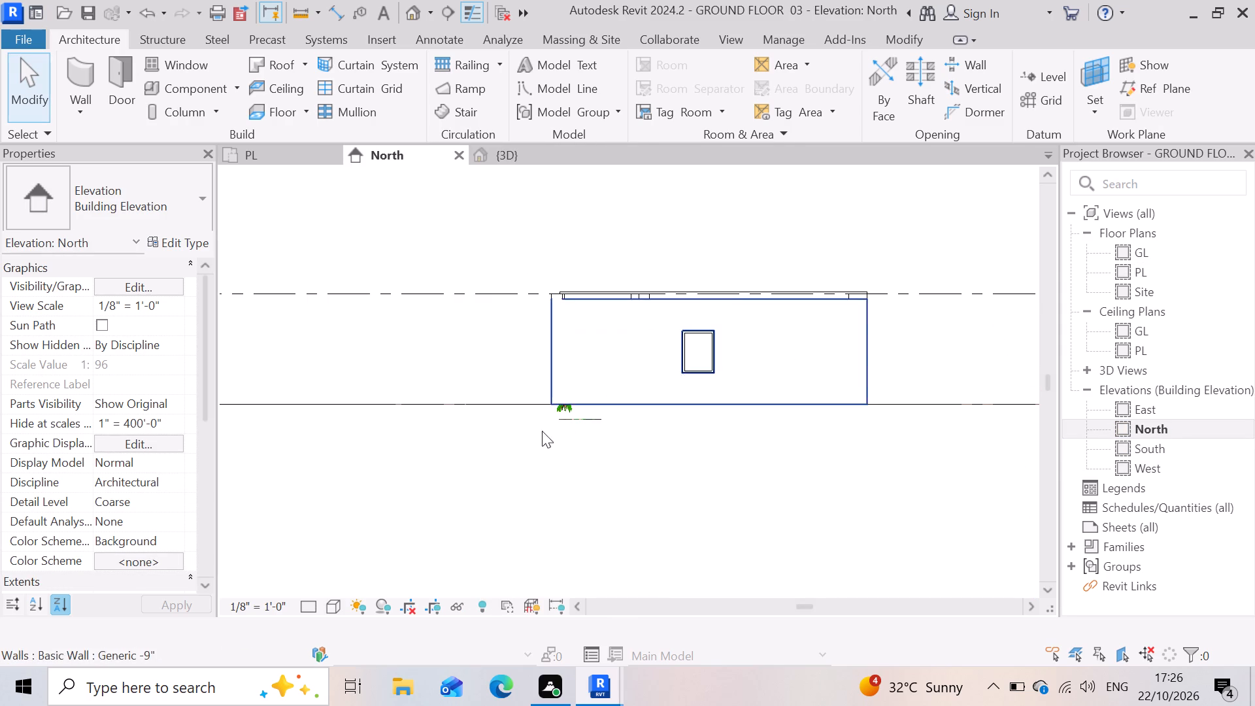
{"action": "scroll", "coordinate": [577, 421], "scroll_direction": "up", "scroll_amount": 4}
{"action": "scroll", "coordinate": [759, 322], "scroll_direction": "up", "scroll_amount": 10}
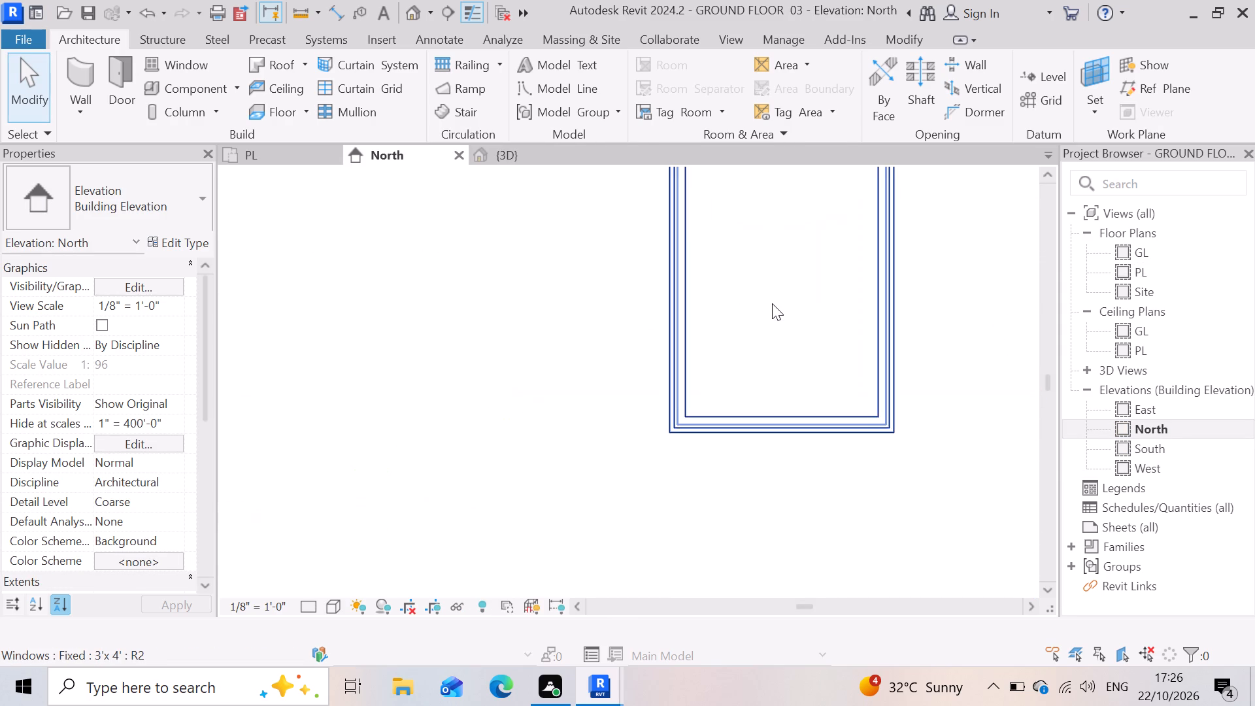
{"action": "scroll", "coordinate": [509, 300], "scroll_direction": "down", "scroll_amount": 13}
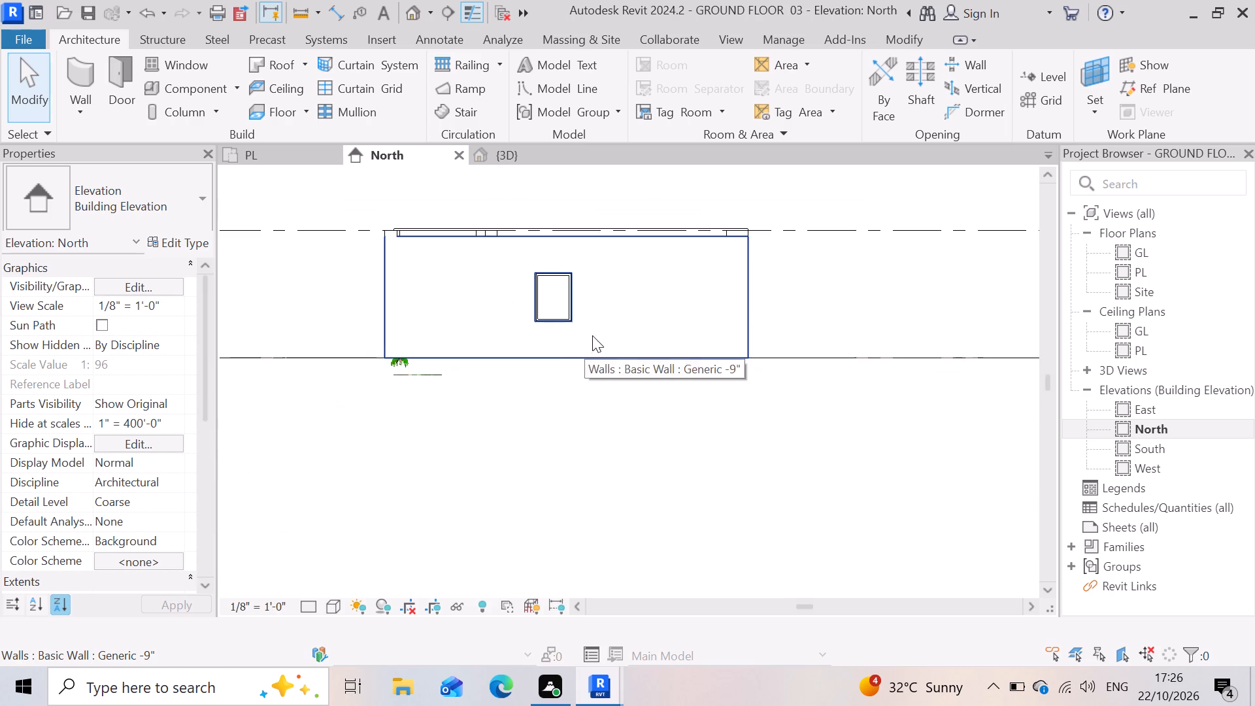
{"action": "scroll", "coordinate": [596, 331], "scroll_direction": "down", "scroll_amount": 4}
{"action": "left_click_drag", "start_coordinate": [399, 407], "coordinate": [750, 206]}
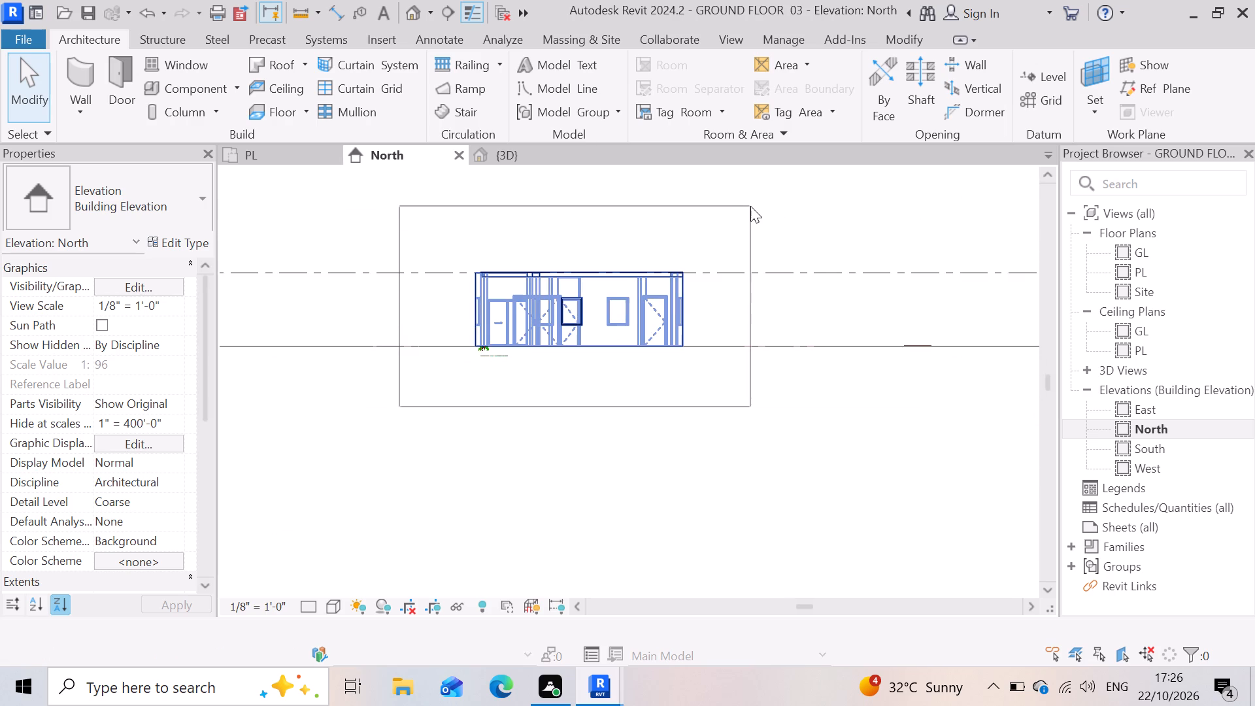
{"action": "left_click_drag", "start_coordinate": [750, 206], "coordinate": [751, 206]}
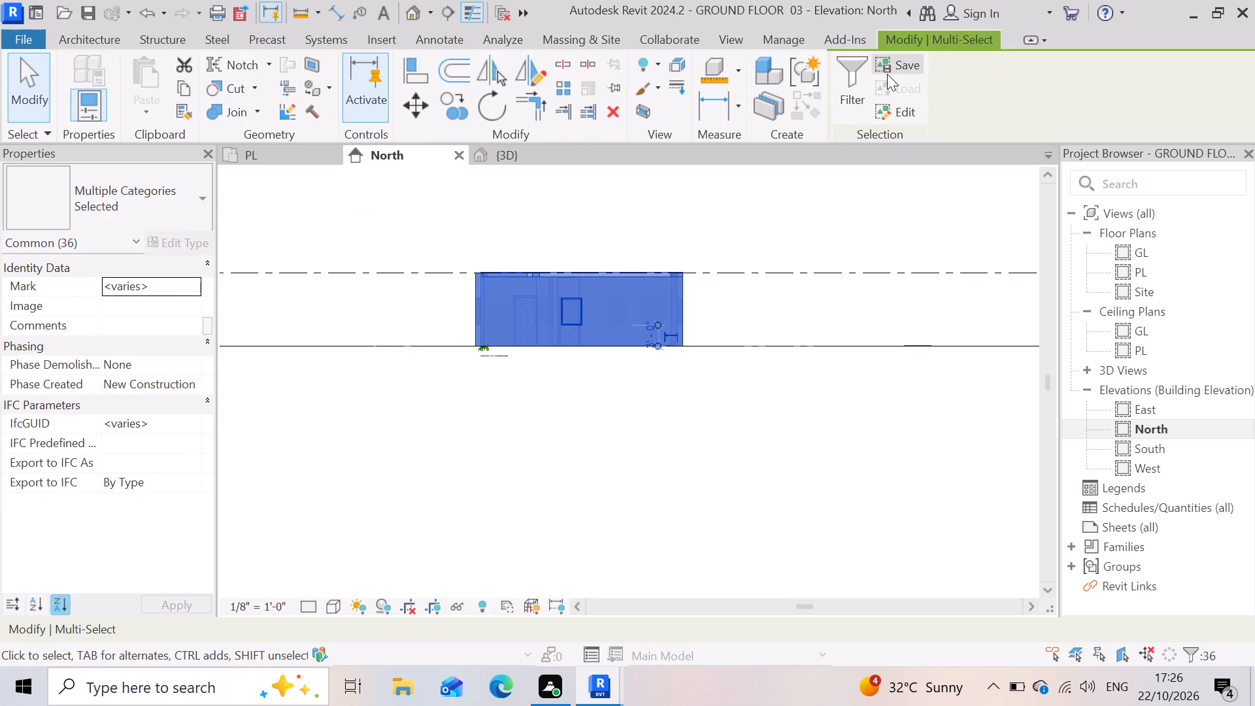
{"action": "left_click", "coordinate": [845, 76]}
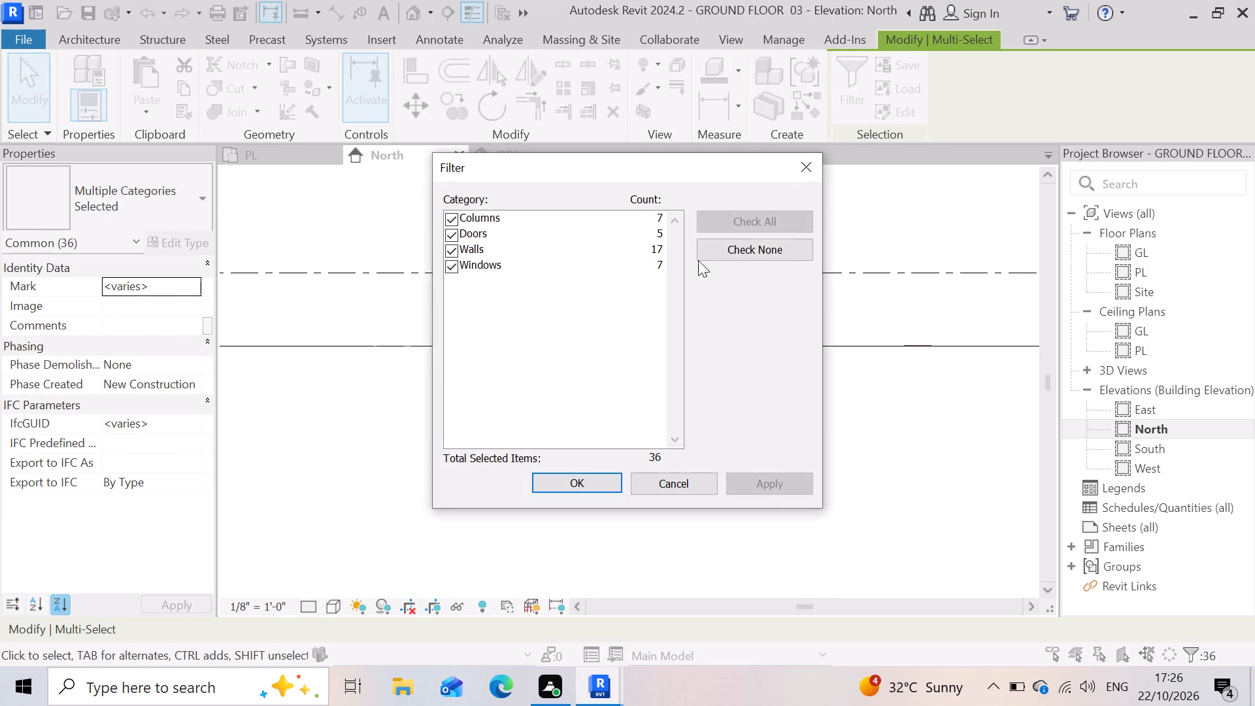
{"action": "left_click", "coordinate": [743, 250]}
{"action": "left_click", "coordinate": [436, 198]}
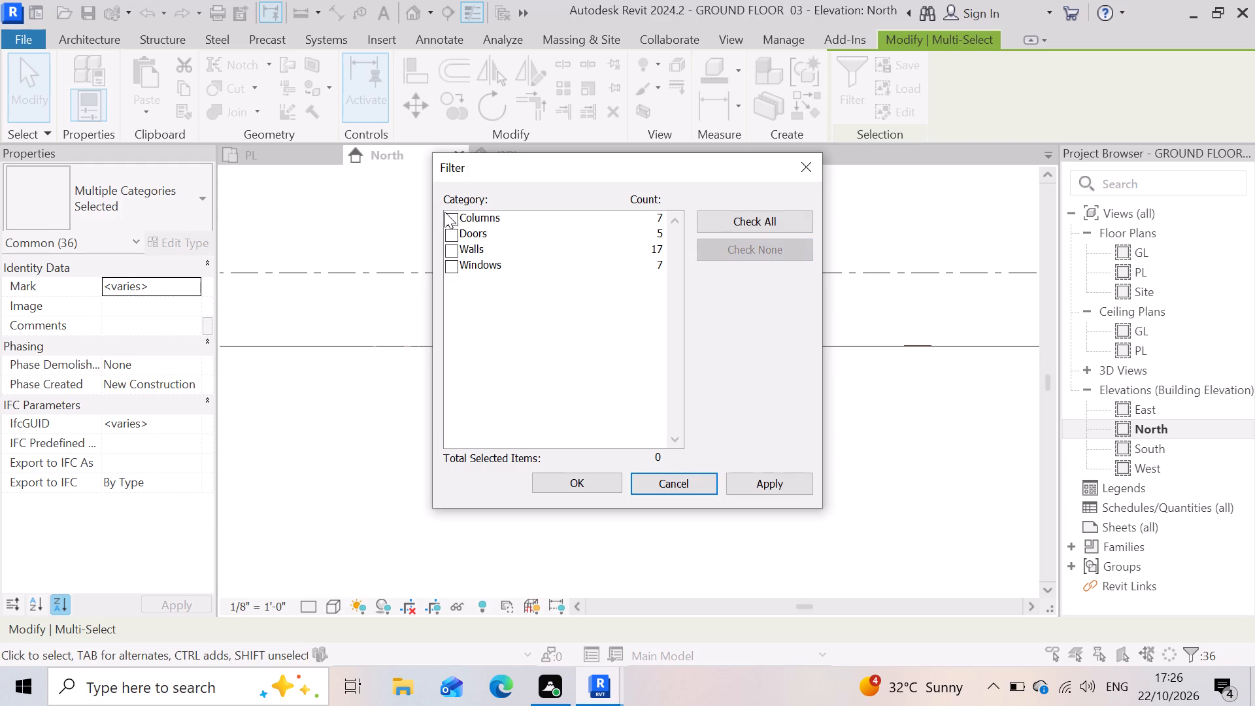
{"action": "left_click", "coordinate": [446, 218]}
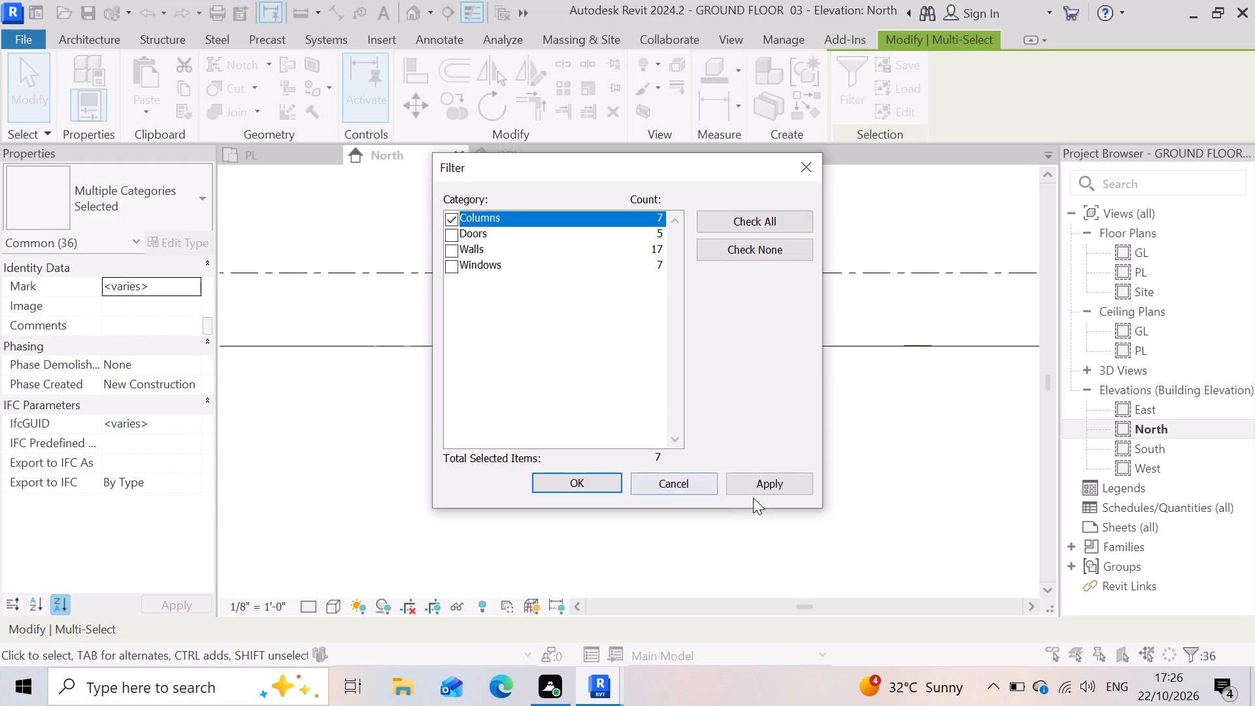
{"action": "left_click", "coordinate": [752, 493]}
{"action": "left_click", "coordinate": [554, 479]}
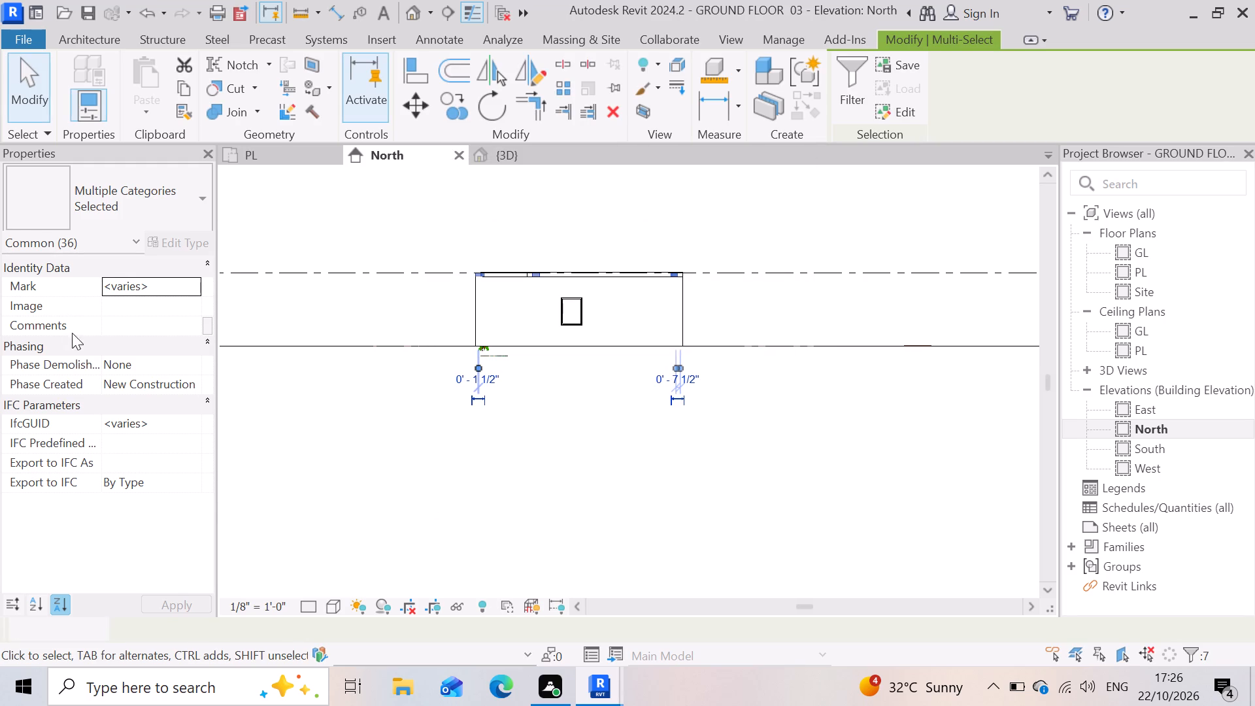
Set the top offset of the selected 1'9" rectangular columns to -6" and accept the result.
{"action": "left_click", "coordinate": [154, 291]}
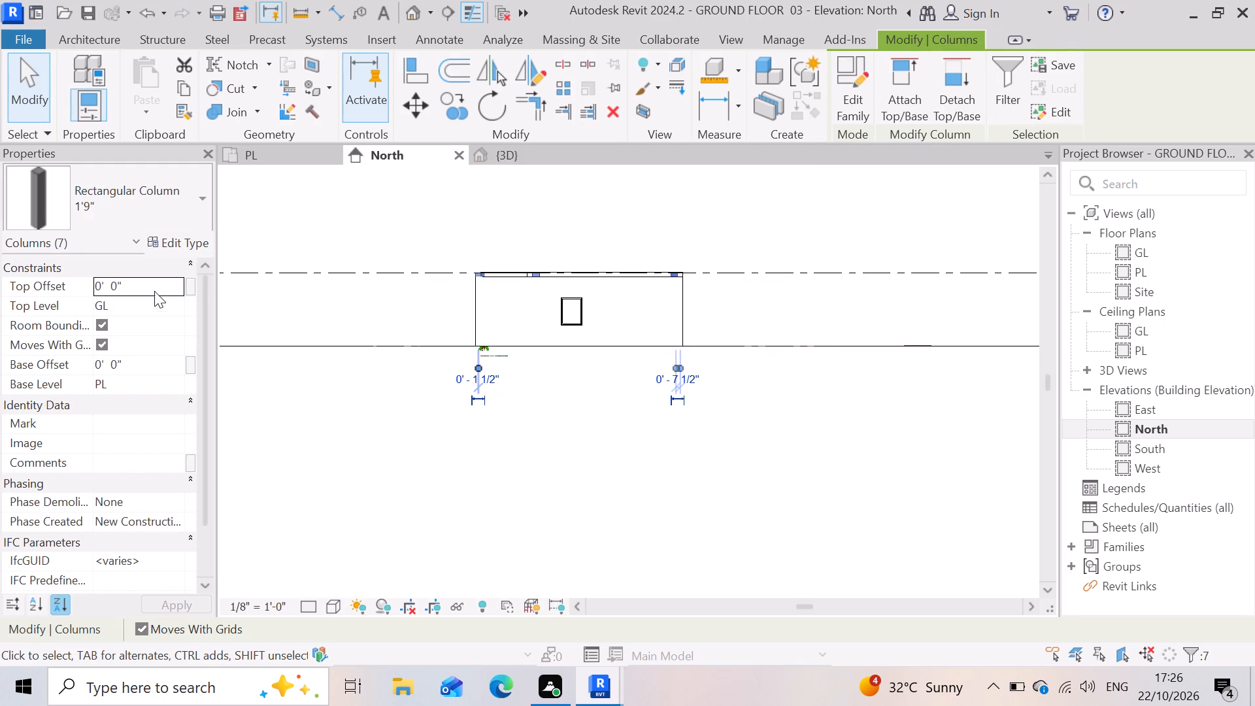
{"action": "left_click_drag", "start_coordinate": [154, 292], "coordinate": [0, 114]}
{"action": "left_click", "coordinate": [128, 290]}
{"action": "left_click_drag", "start_coordinate": [129, 288], "coordinate": [35, 260]}
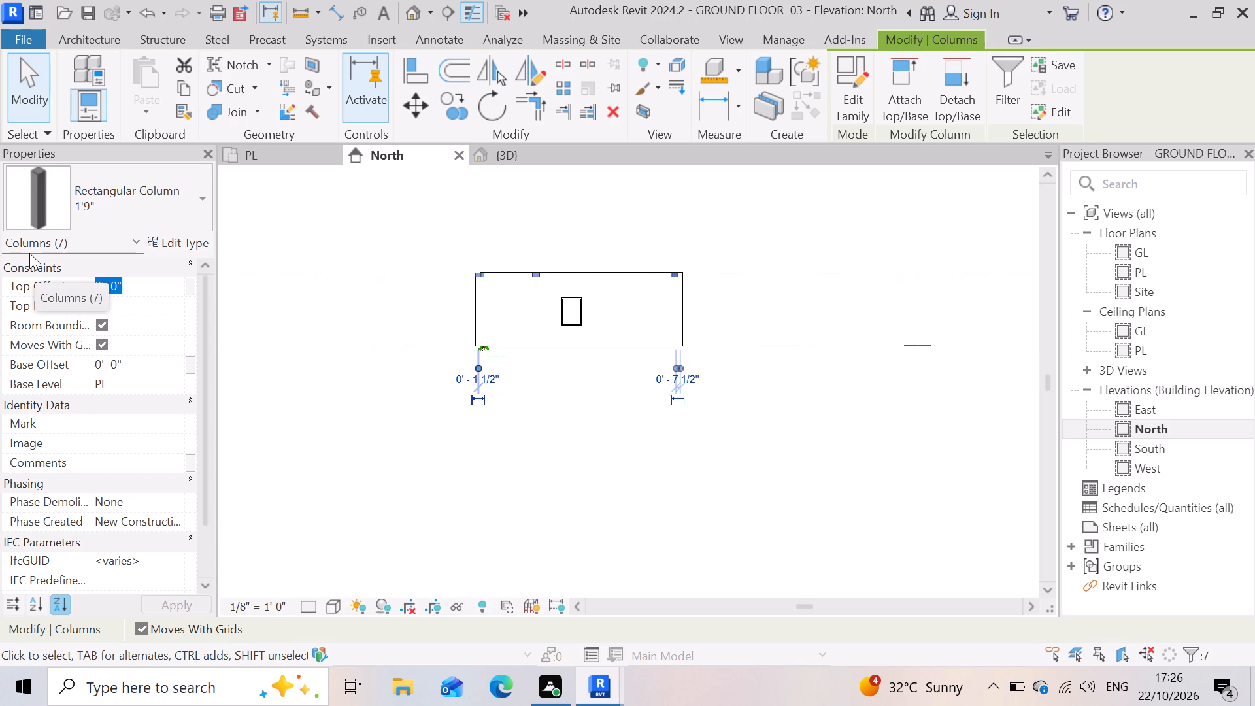
{"action": "key", "text": "minus"}
{"action": "key", "text": "6"}
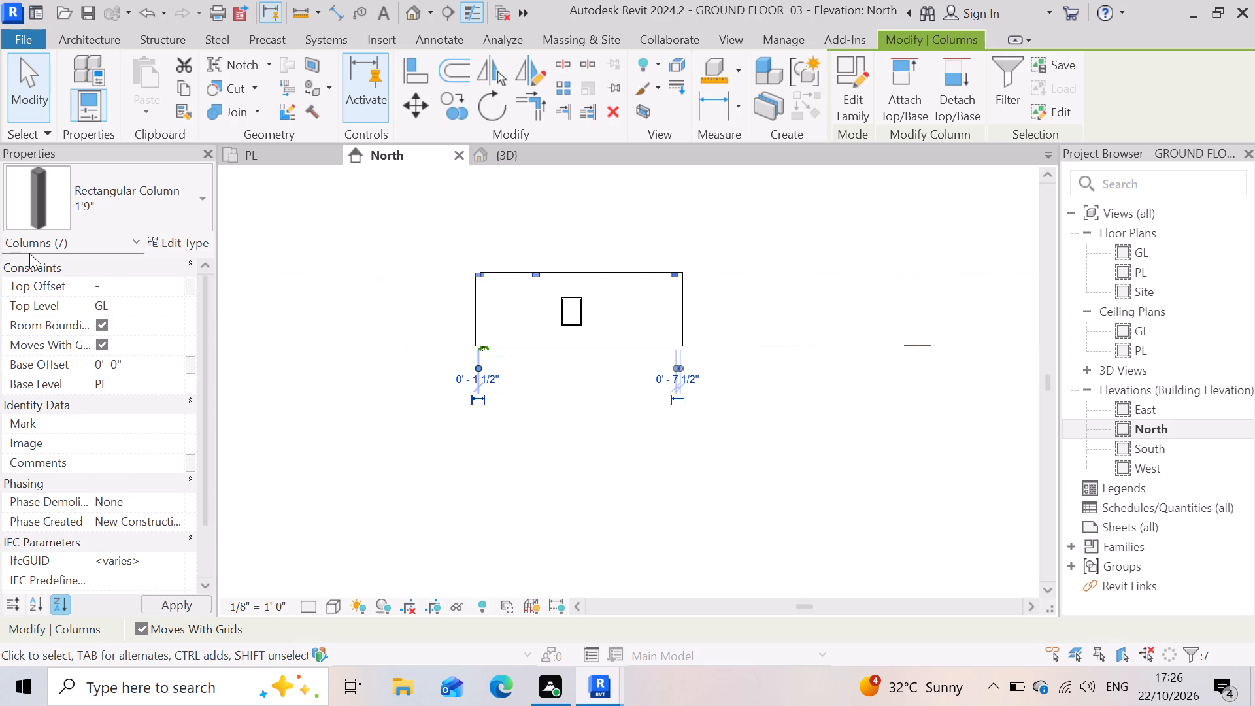
{"action": "key", "text": "shift+quotedbl"}
{"action": "key", "text": "Return"}
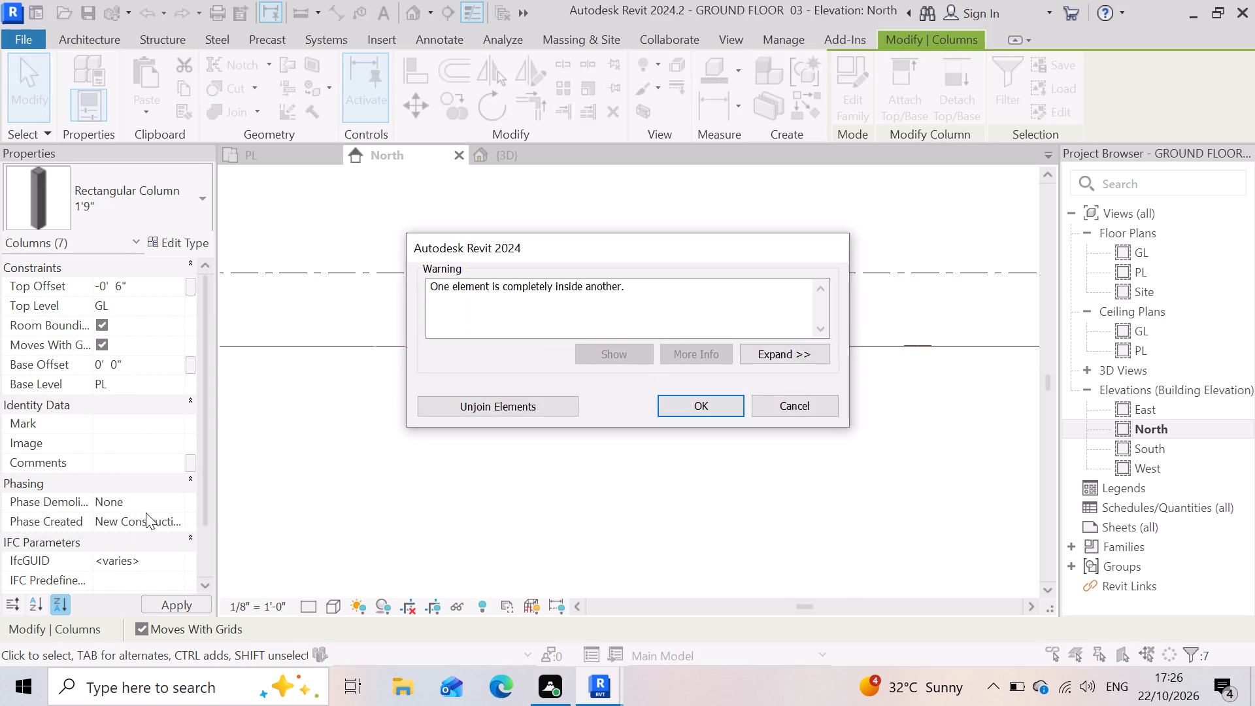
{"action": "left_click", "coordinate": [175, 612]}
{"action": "left_click", "coordinate": [690, 409]}
{"action": "left_click", "coordinate": [382, 650]}
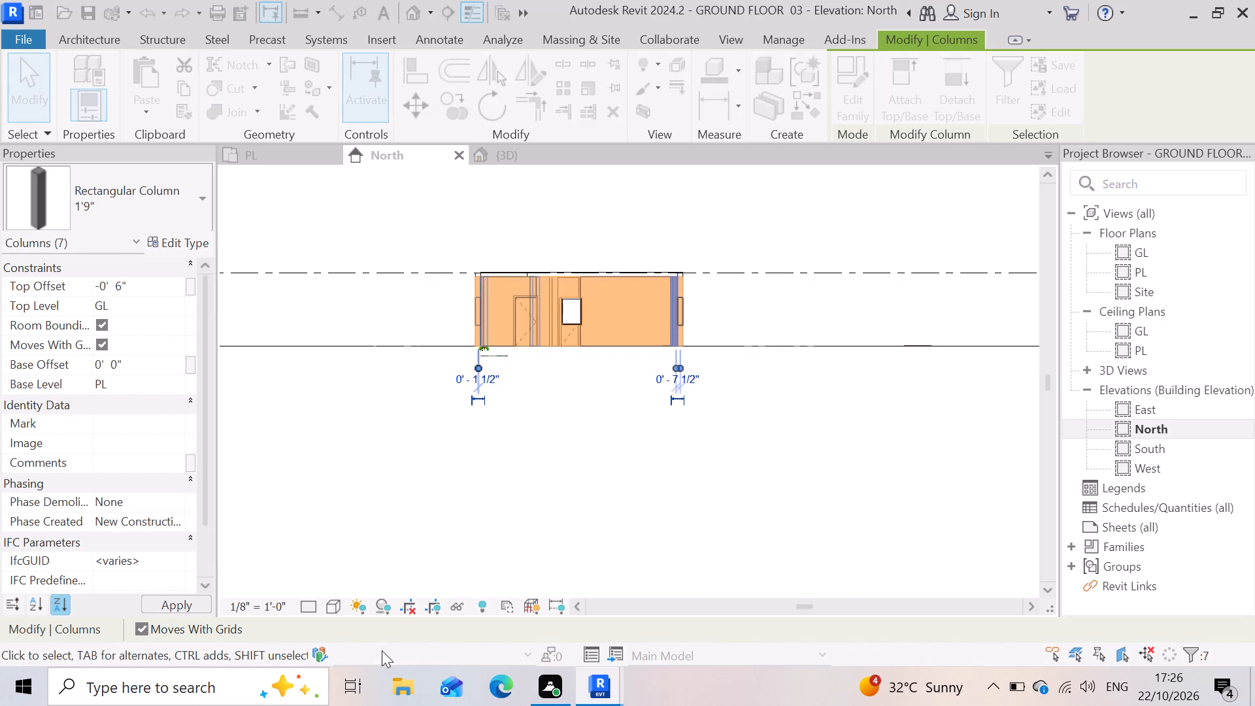
Examine the column tops against the walls in the North elevation and from the home orientation of the 3D view.
{"action": "scroll", "coordinate": [578, 263], "scroll_direction": "up", "scroll_amount": 7}
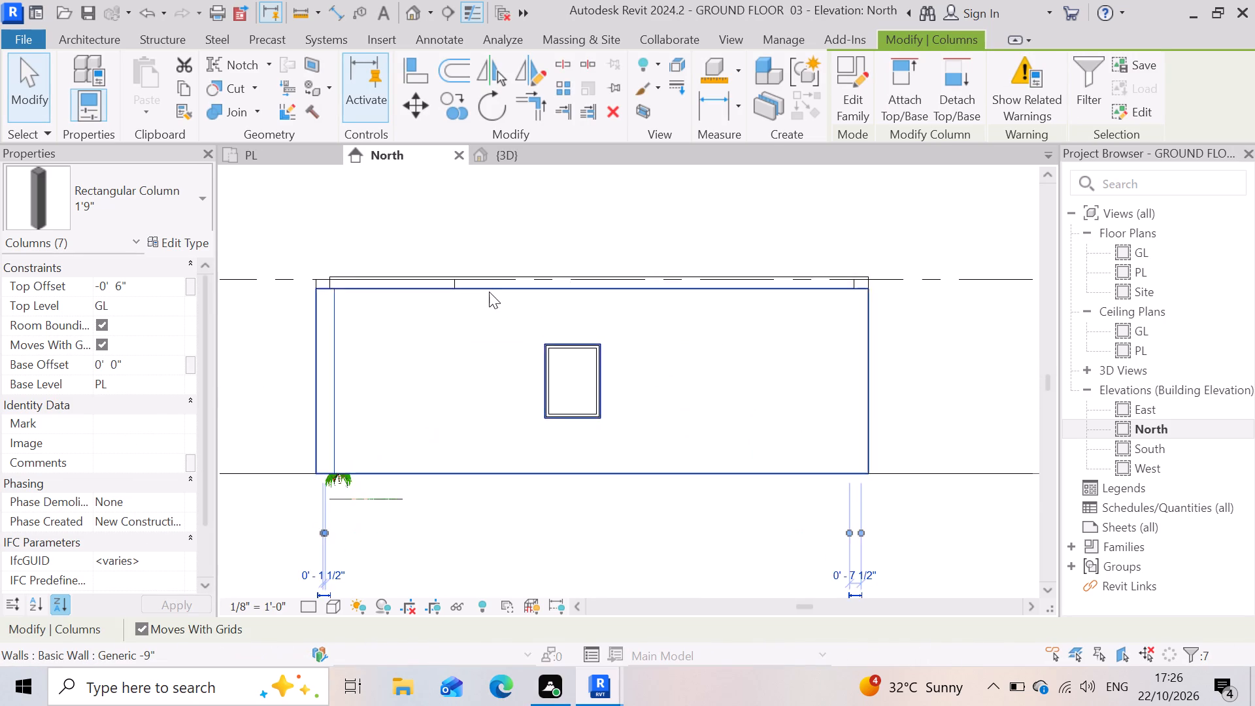
{"action": "scroll", "coordinate": [489, 292], "scroll_direction": "up", "scroll_amount": 6}
{"action": "scroll", "coordinate": [729, 409], "scroll_direction": "down", "scroll_amount": 11}
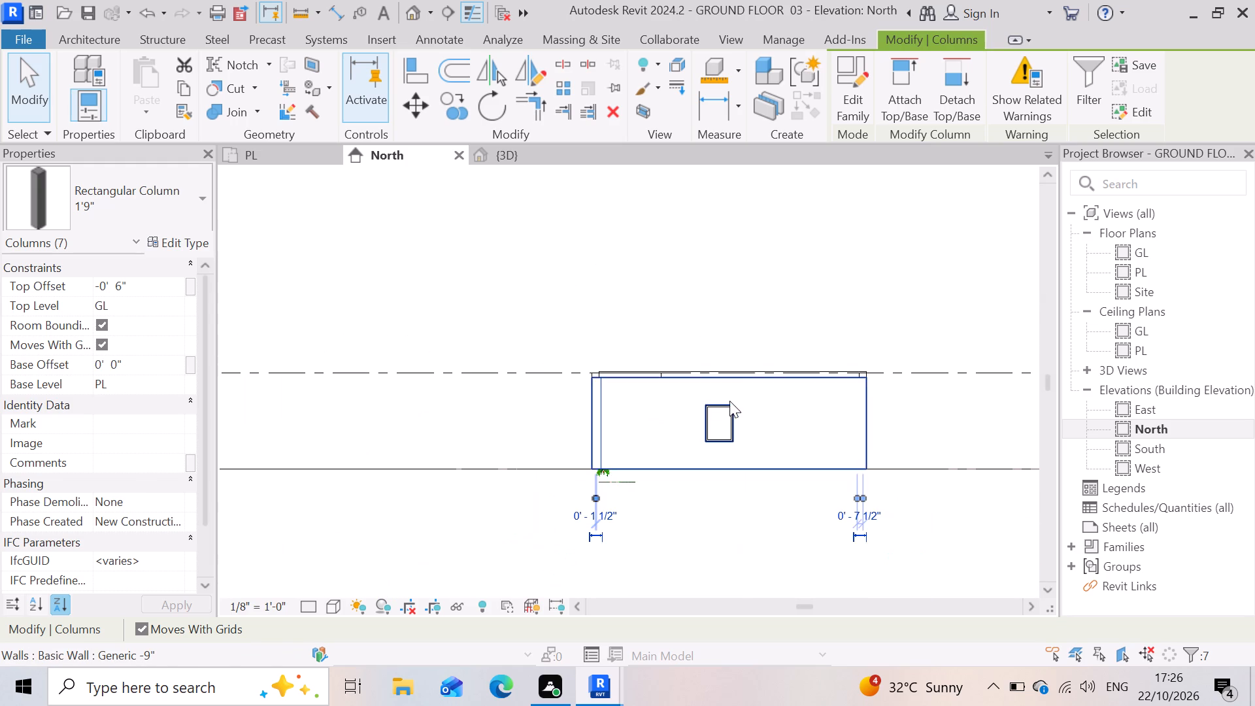
{"action": "scroll", "coordinate": [682, 407], "scroll_direction": "down", "scroll_amount": 1}
{"action": "scroll", "coordinate": [439, 421], "scroll_direction": "down", "scroll_amount": 6}
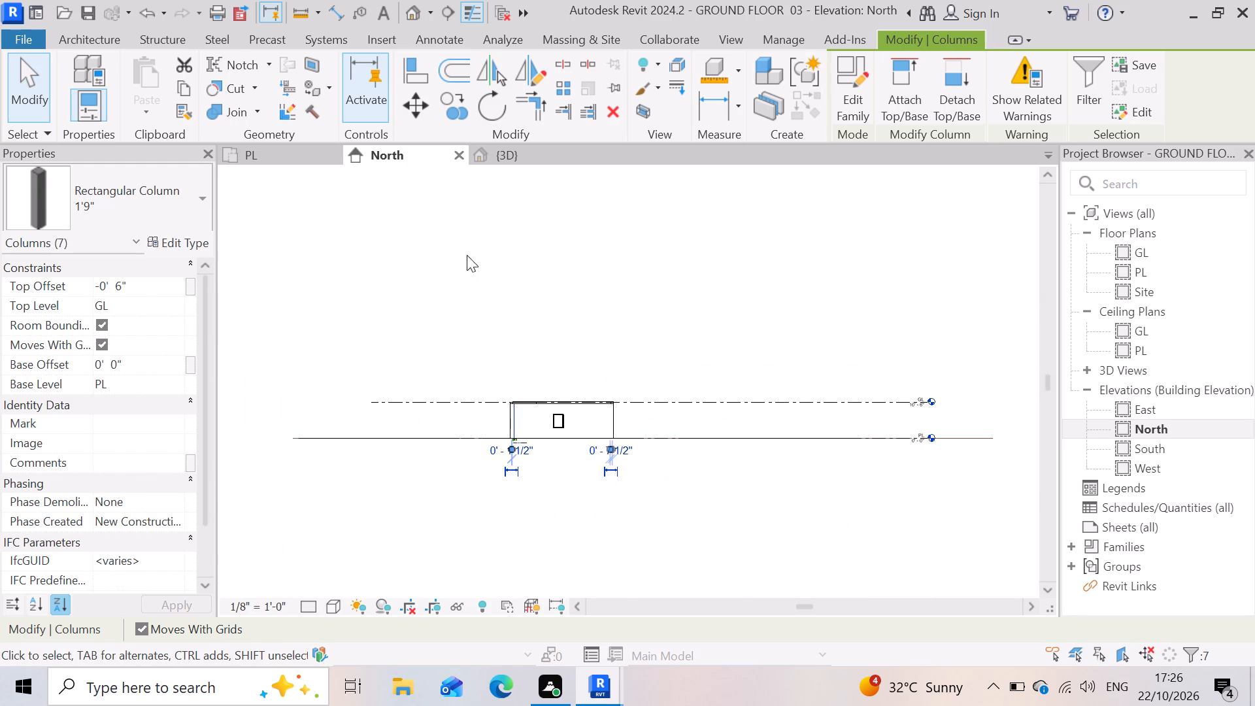
{"action": "left_click", "coordinate": [551, 145]}
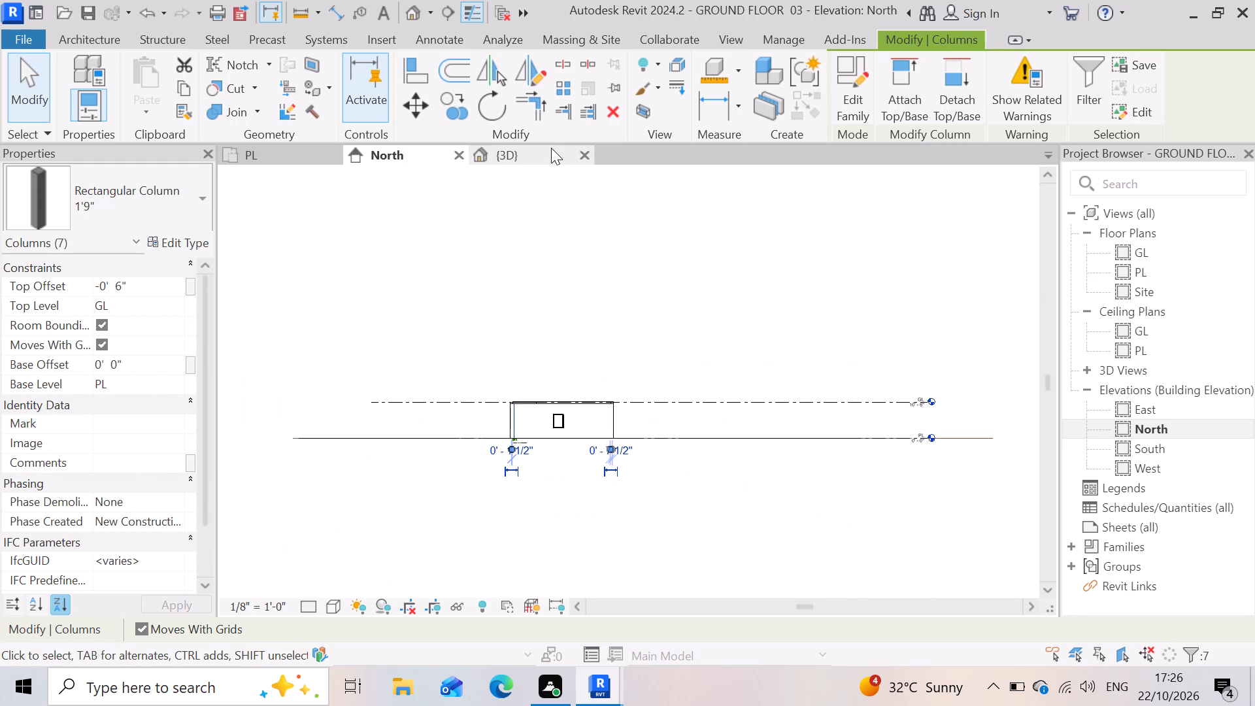
{"action": "left_click", "coordinate": [551, 146]}
{"action": "scroll", "coordinate": [614, 450], "scroll_direction": "up", "scroll_amount": 4}
{"action": "scroll", "coordinate": [502, 420], "scroll_direction": "up", "scroll_amount": 3}
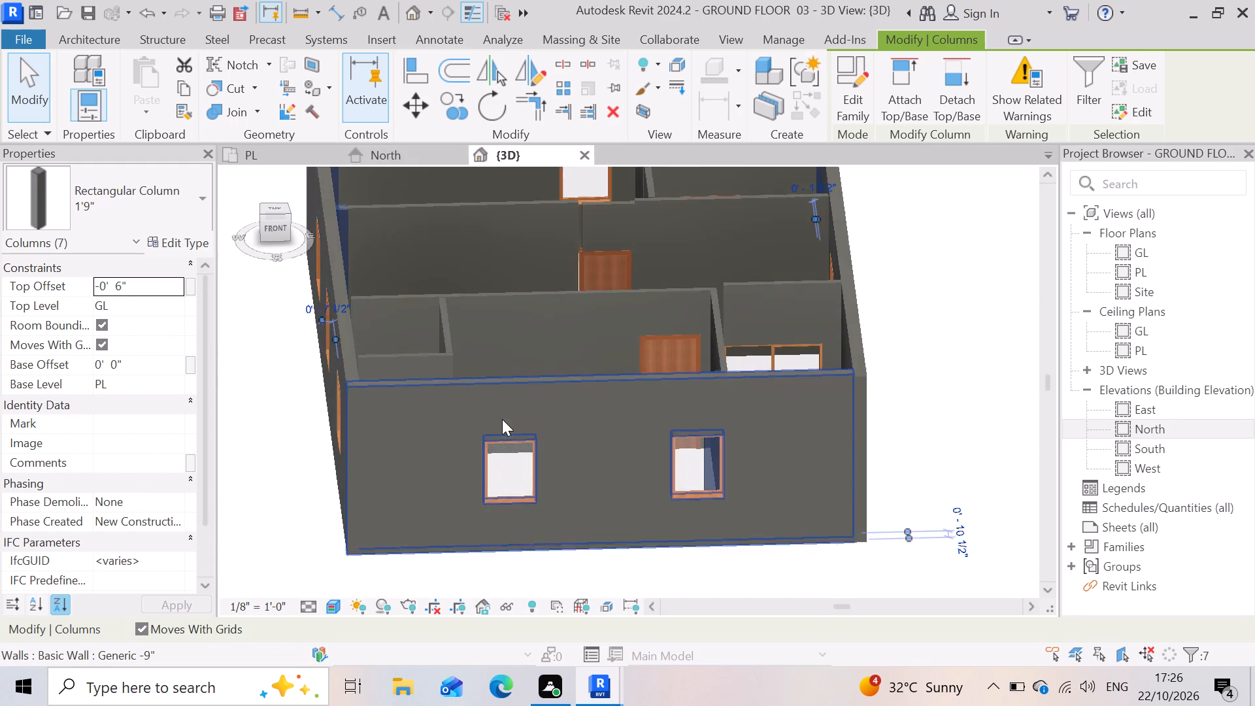
{"action": "scroll", "coordinate": [469, 423], "scroll_direction": "up", "scroll_amount": 3}
{"action": "scroll", "coordinate": [681, 409], "scroll_direction": "down", "scroll_amount": 5}
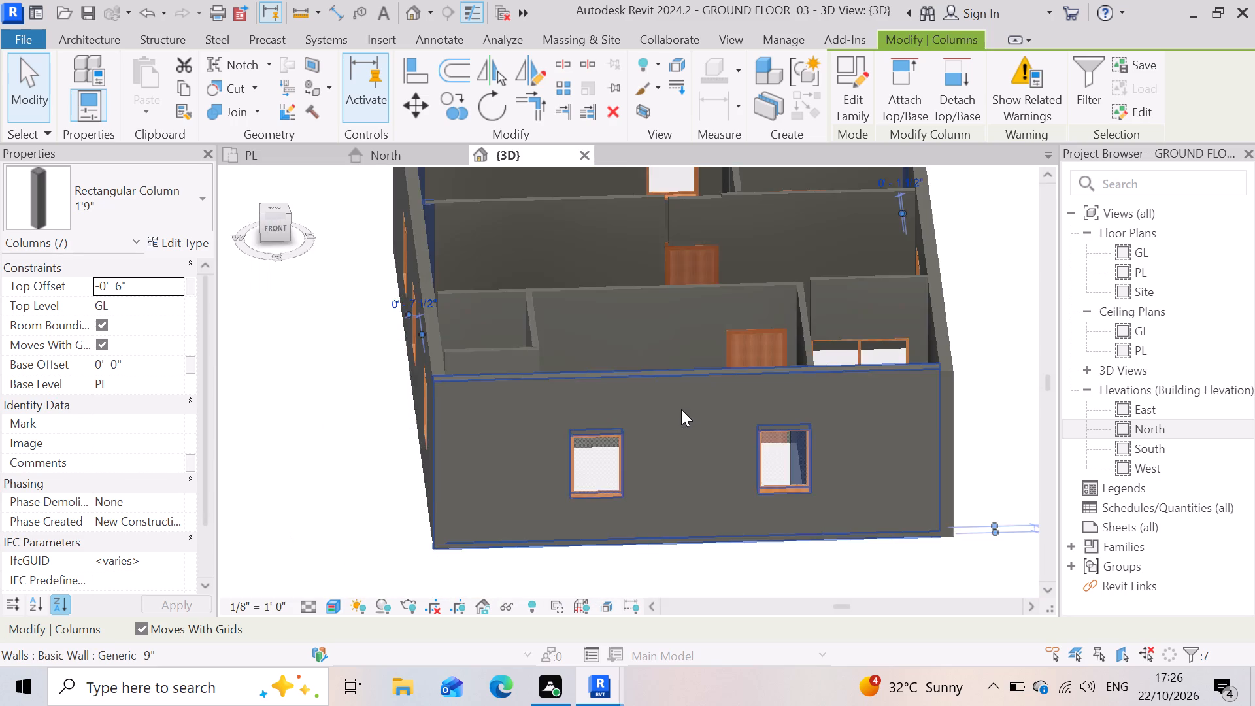
{"action": "scroll", "coordinate": [681, 409], "scroll_direction": "down", "scroll_amount": 6}
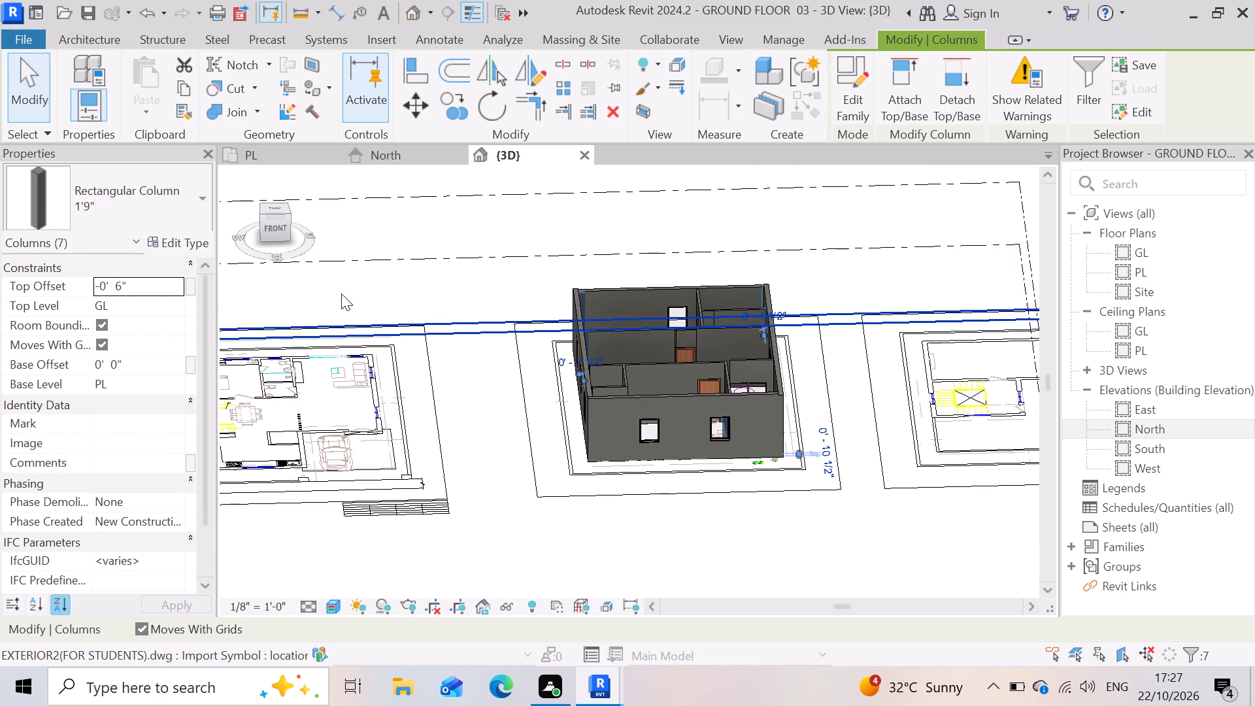
{"action": "left_click", "coordinate": [306, 175]}
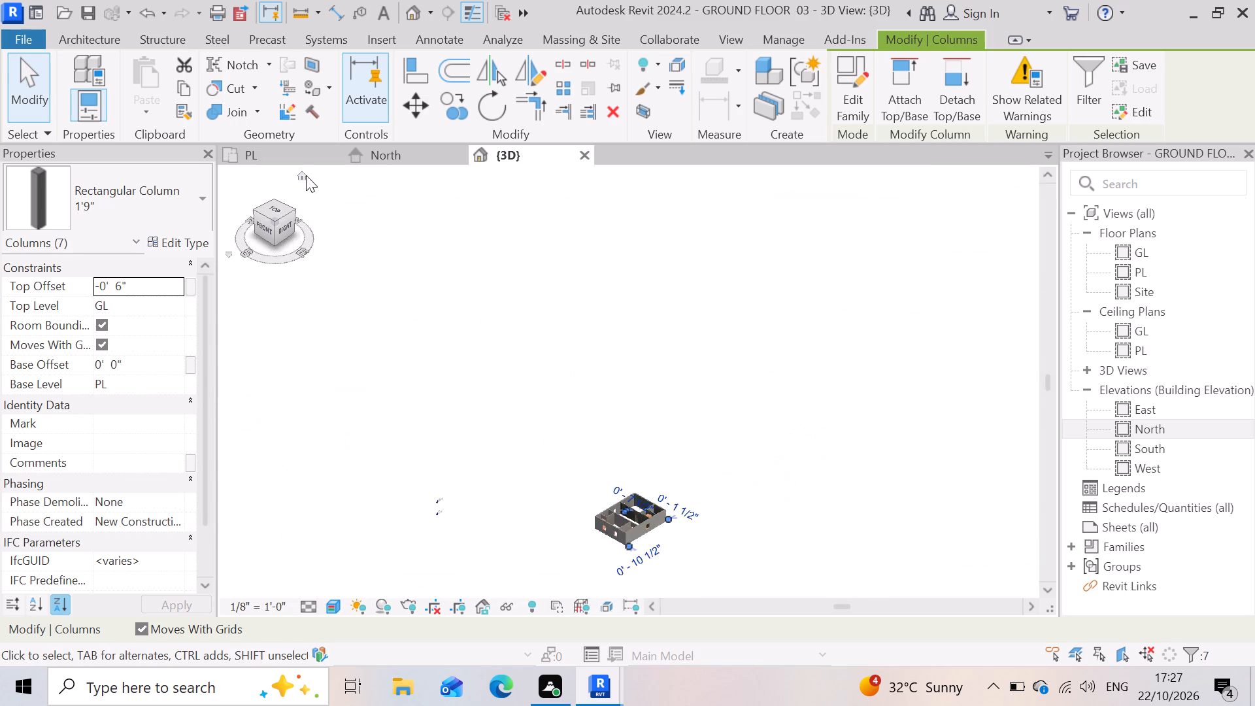
{"action": "scroll", "coordinate": [807, 252], "scroll_direction": "up", "scroll_amount": 2}
{"action": "scroll", "coordinate": [774, 437], "scroll_direction": "up", "scroll_amount": 3}
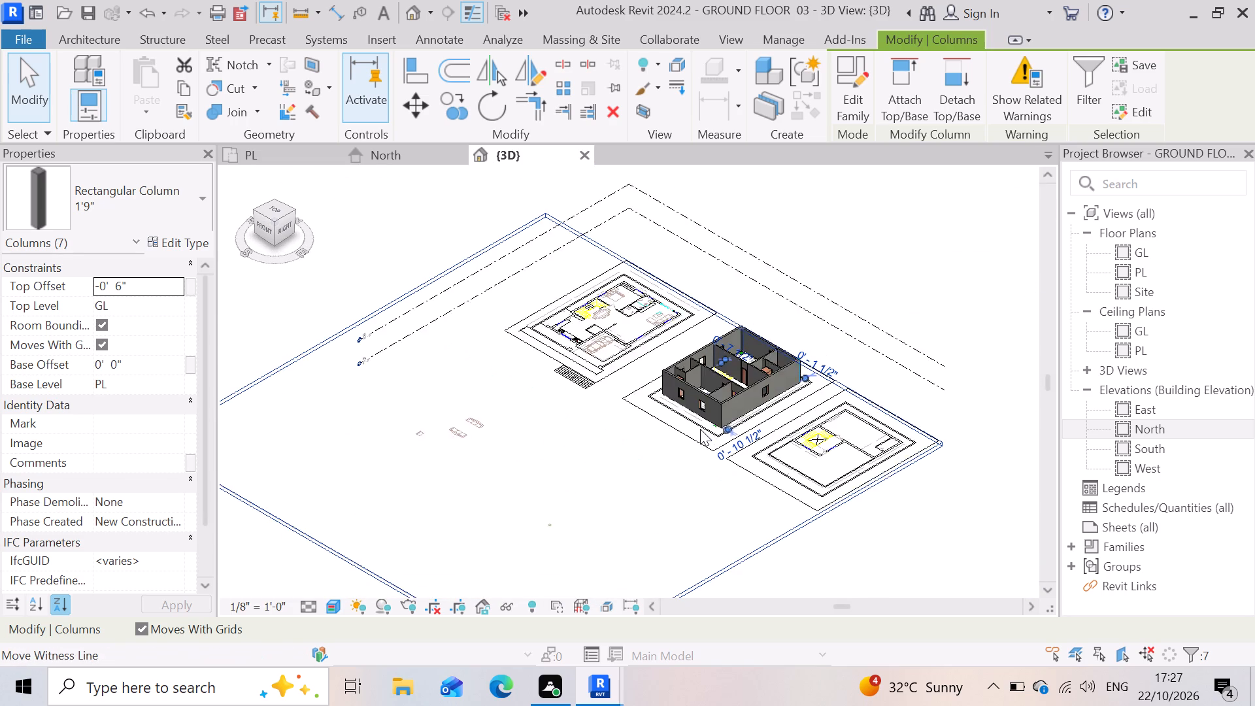
{"action": "scroll", "coordinate": [699, 428], "scroll_direction": "up", "scroll_amount": 5}
{"action": "scroll", "coordinate": [682, 339], "scroll_direction": "up", "scroll_amount": 3}
{"action": "scroll", "coordinate": [721, 481], "scroll_direction": "up", "scroll_amount": 4}
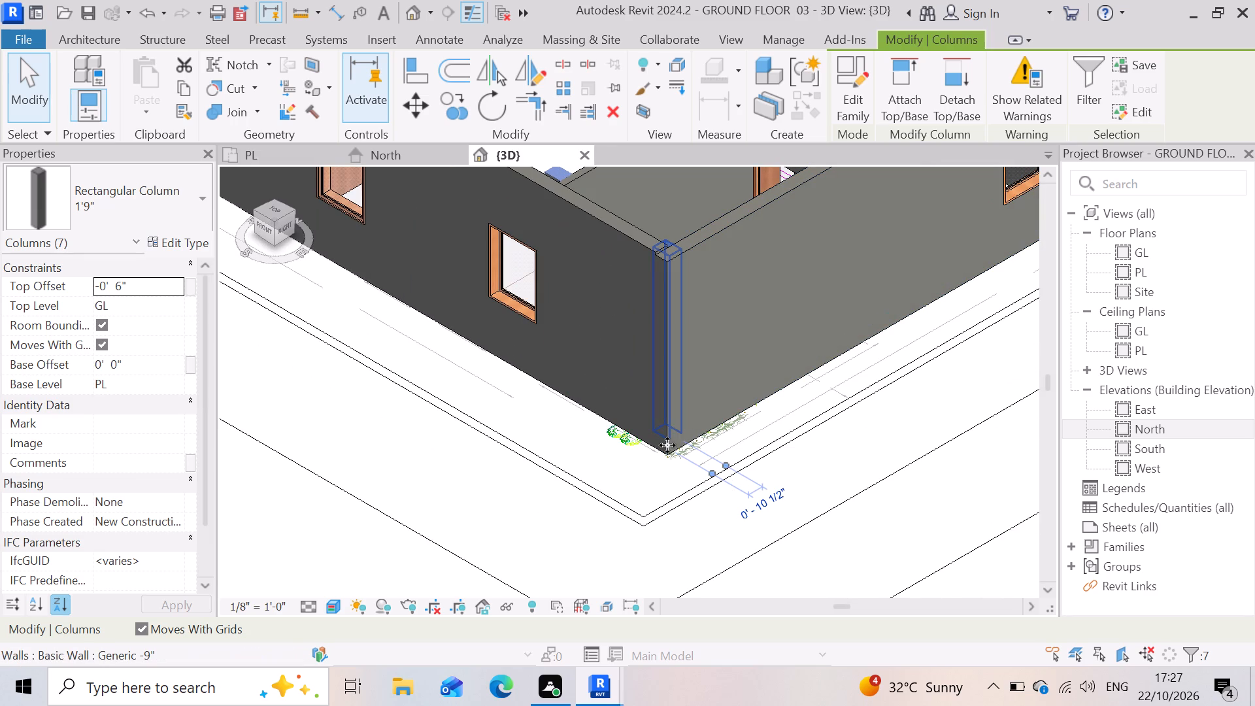
{"action": "scroll", "coordinate": [669, 445], "scroll_direction": "down", "scroll_amount": 11}
{"action": "scroll", "coordinate": [809, 287], "scroll_direction": "up", "scroll_amount": 2}
{"action": "scroll", "coordinate": [702, 369], "scroll_direction": "up", "scroll_amount": 6}
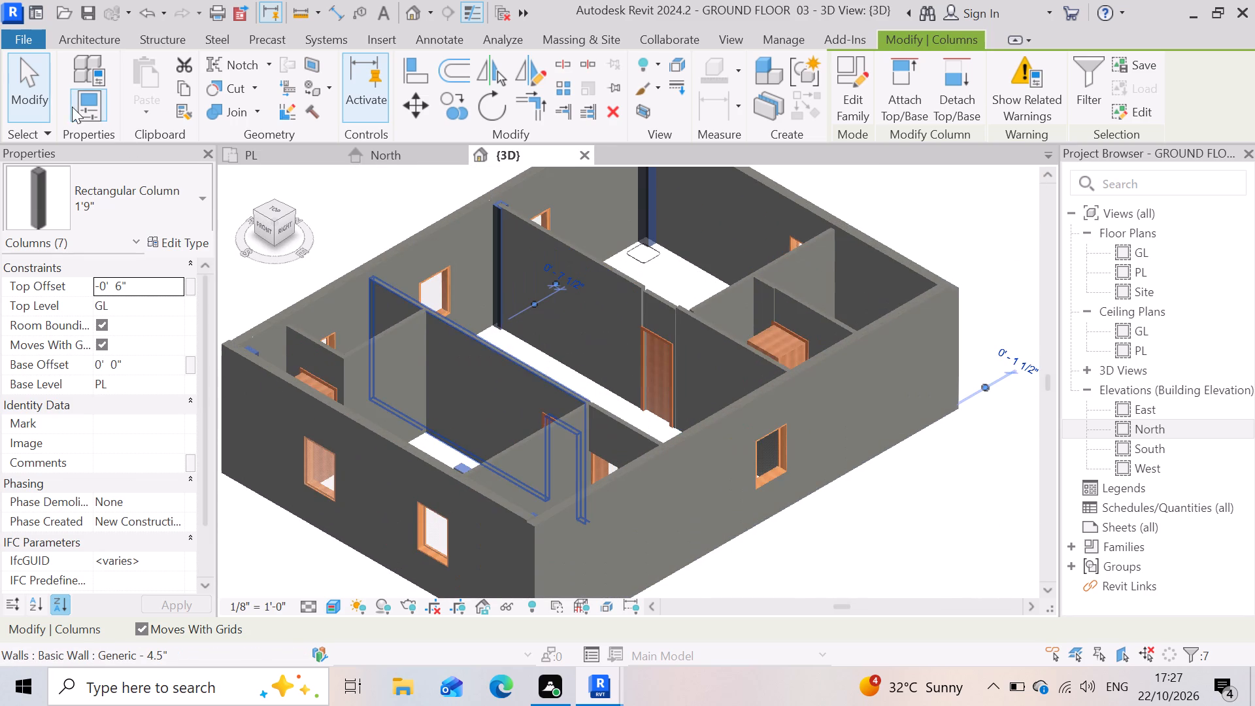
{"action": "scroll", "coordinate": [757, 358], "scroll_direction": "up", "scroll_amount": 4}
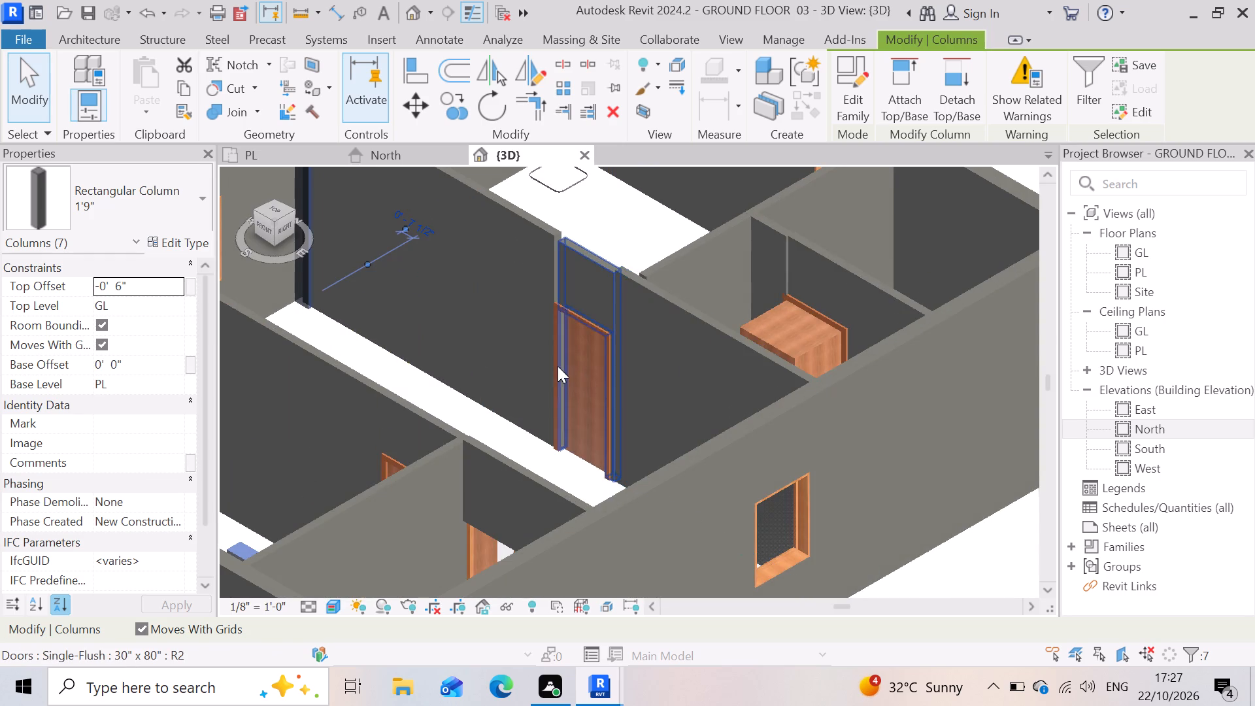
{"action": "scroll", "coordinate": [684, 352], "scroll_direction": "down", "scroll_amount": 8}
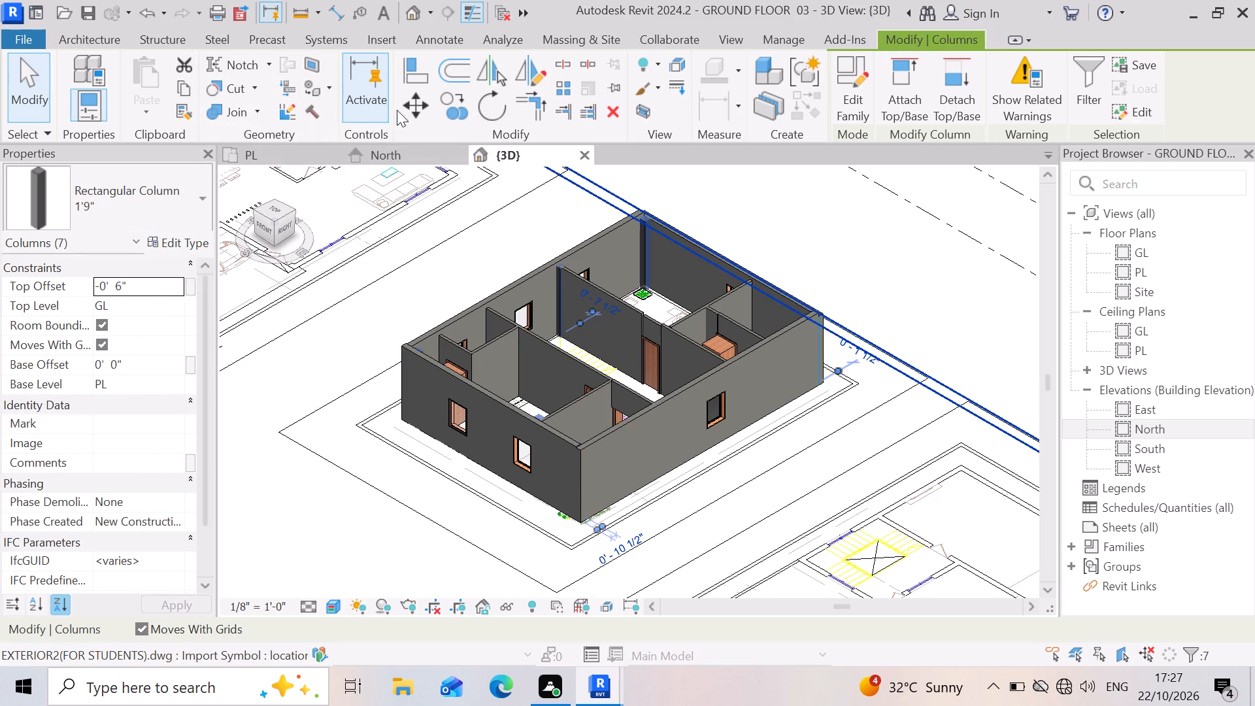
Create a Generic - 12" floor on PL in the PL plan, sketching a rectangle around the first floor plan's outer walls with a 2' offset.
{"action": "left_click", "coordinate": [115, 38]}
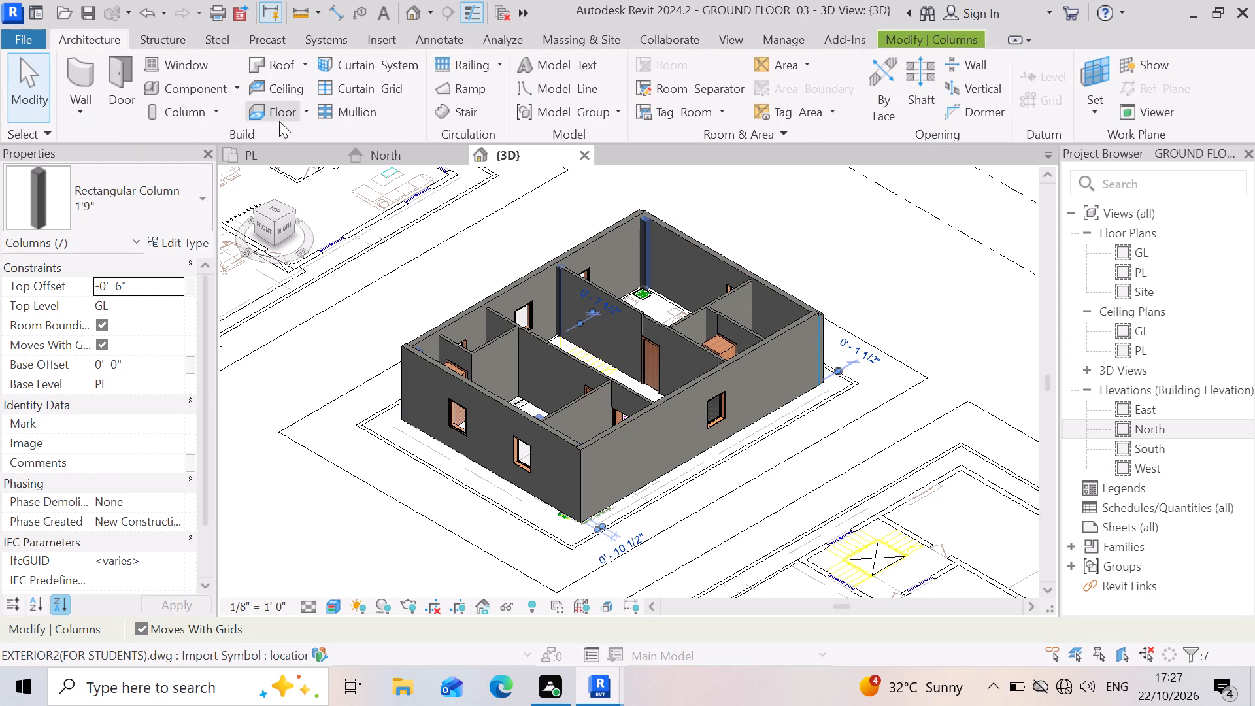
{"action": "left_click", "coordinate": [297, 112]}
{"action": "left_click", "coordinate": [306, 106]}
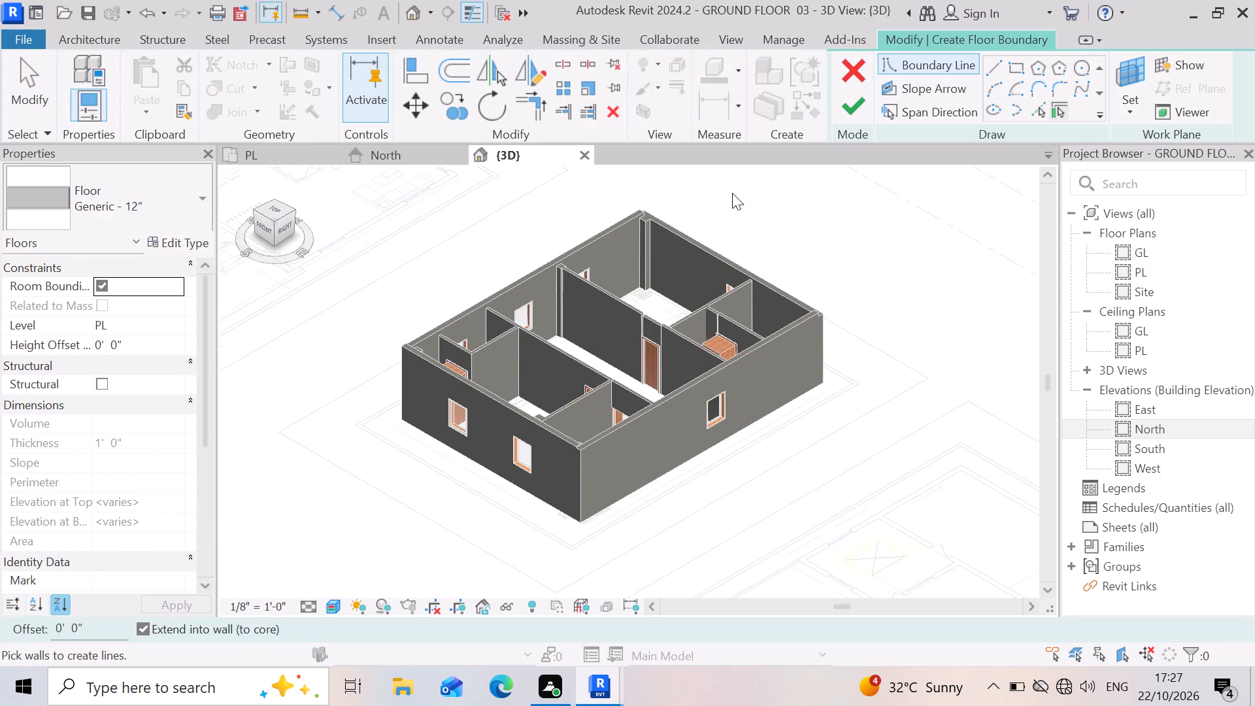
{"action": "left_click", "coordinate": [288, 153]}
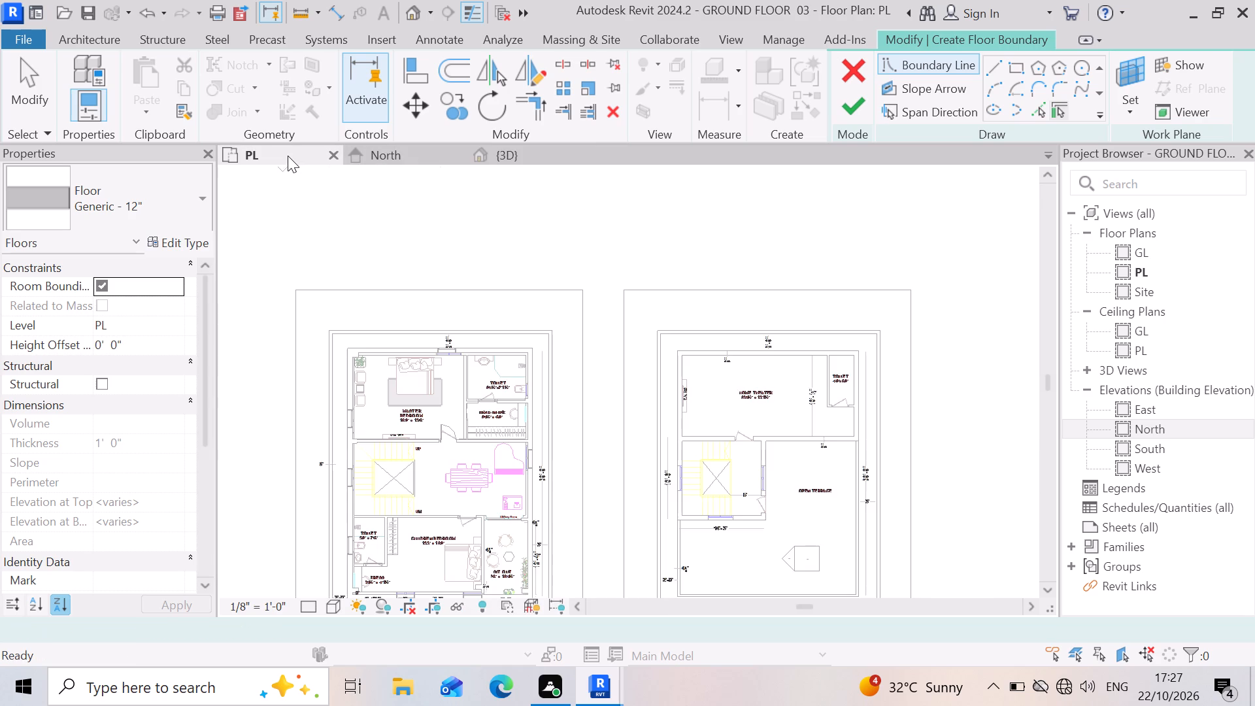
{"action": "scroll", "coordinate": [574, 311], "scroll_direction": "down", "scroll_amount": 5}
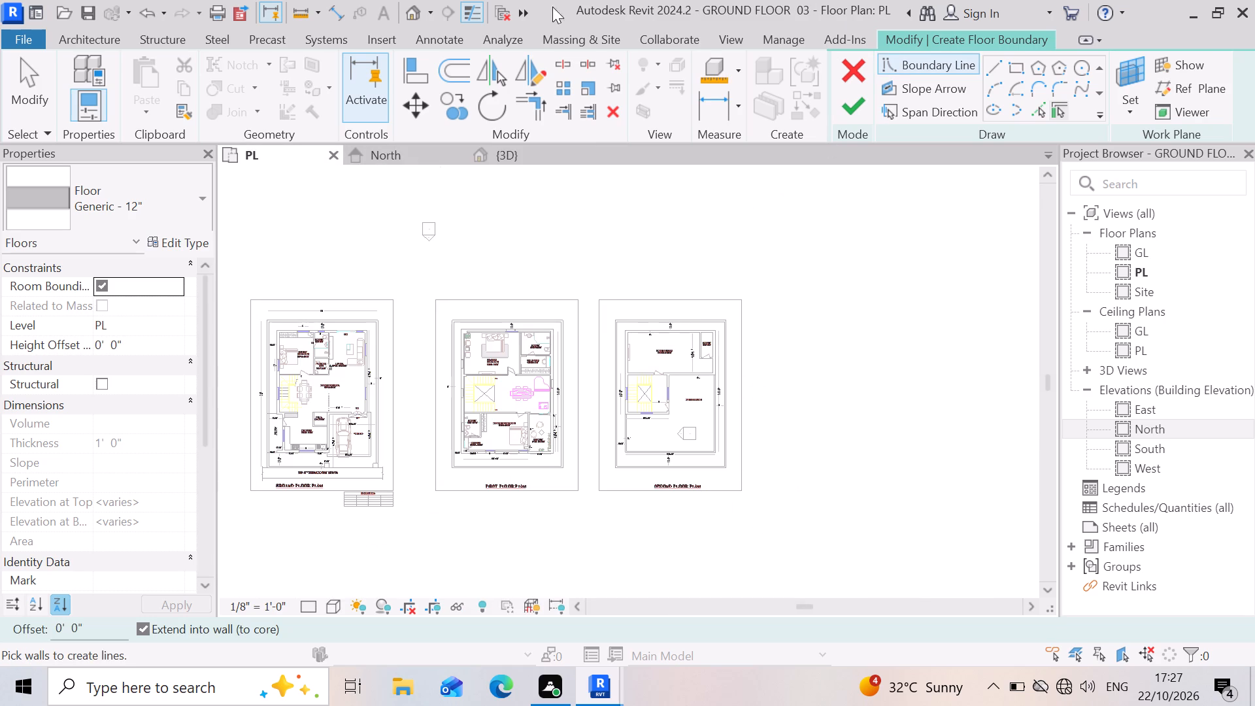
{"action": "left_click", "coordinate": [1013, 61]}
{"action": "scroll", "coordinate": [503, 328], "scroll_direction": "up", "scroll_amount": 6}
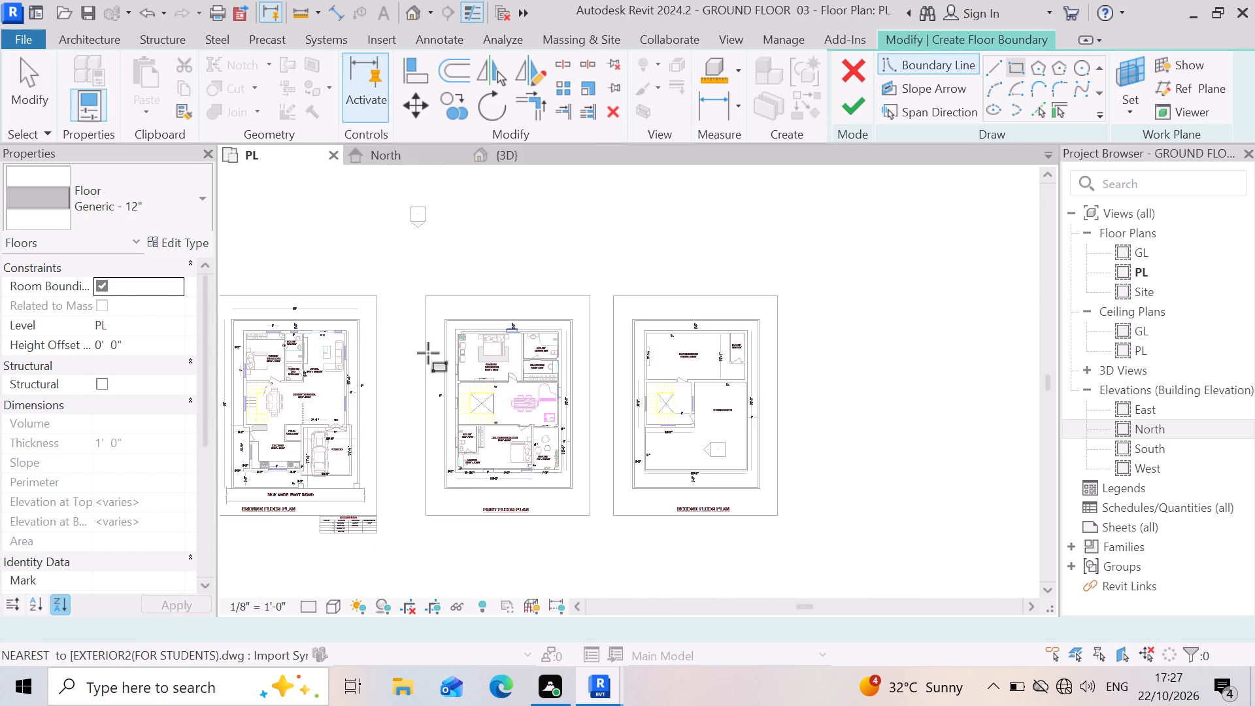
{"action": "scroll", "coordinate": [428, 353], "scroll_direction": "up", "scroll_amount": 3}
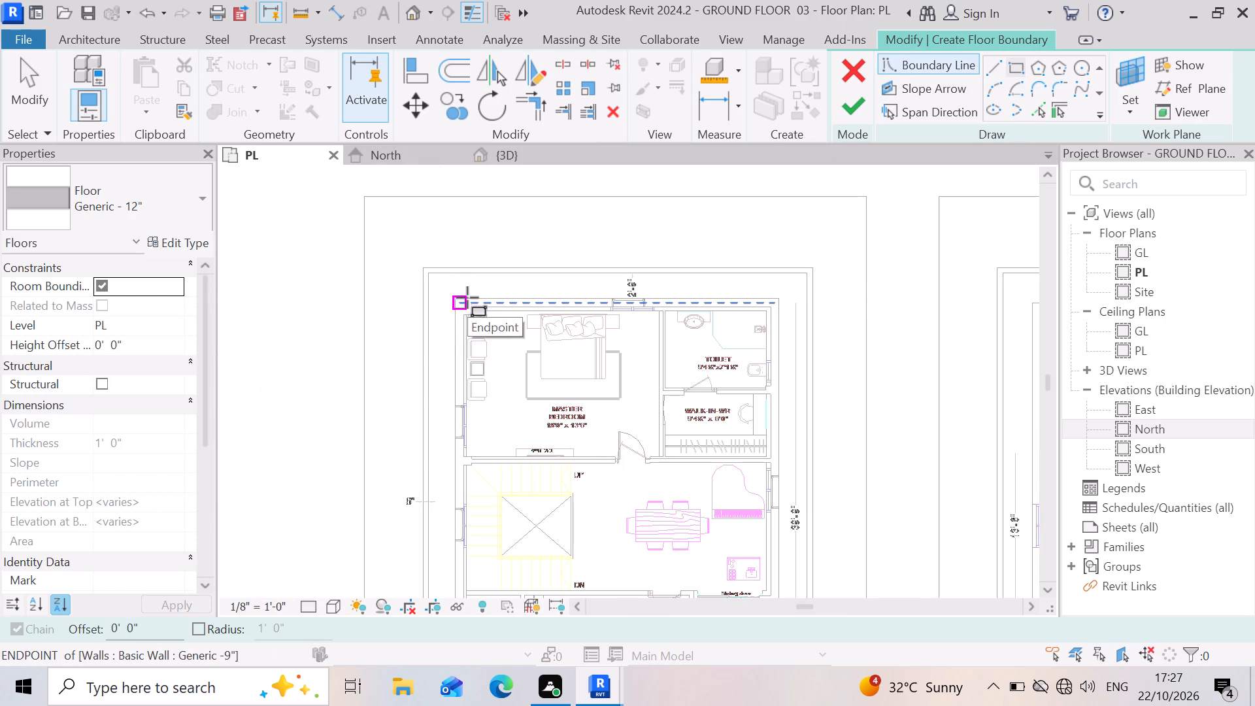
{"action": "left_click", "coordinate": [465, 295]}
{"action": "scroll", "coordinate": [503, 298], "scroll_direction": "down", "scroll_amount": 5}
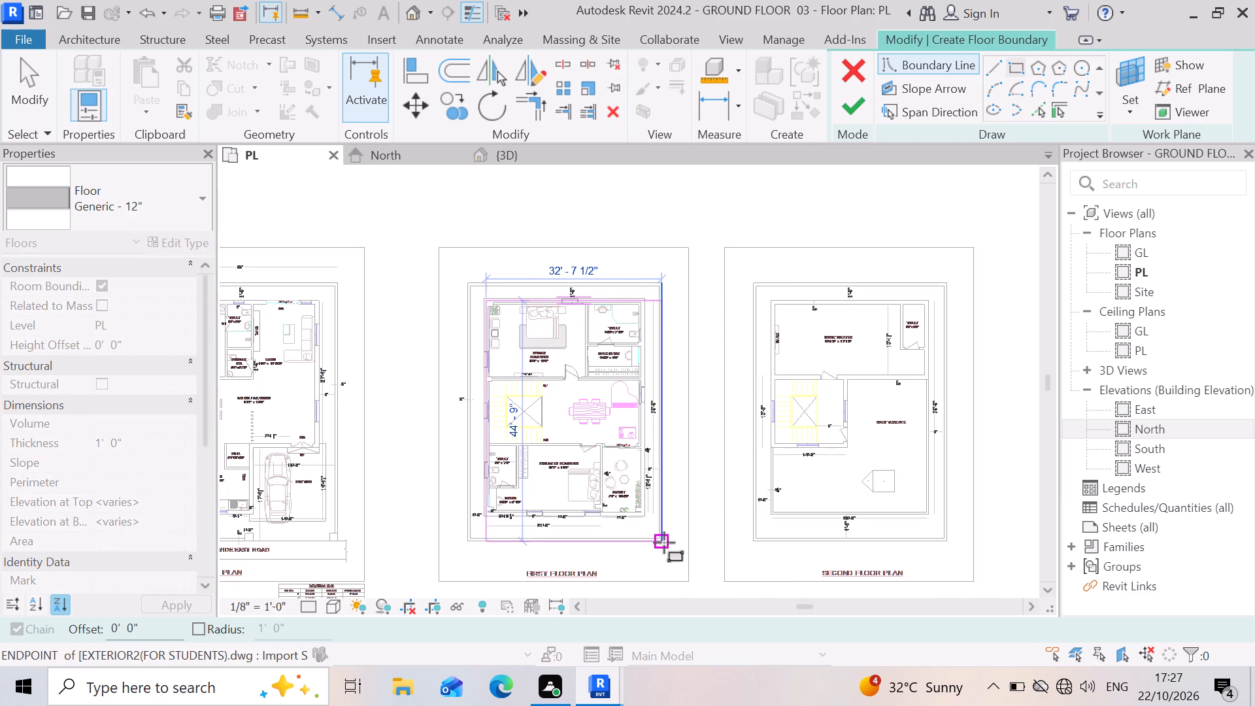
{"action": "left_click", "coordinate": [150, 626]}
{"action": "left_click_drag", "start_coordinate": [150, 626], "coordinate": [82, 641]}
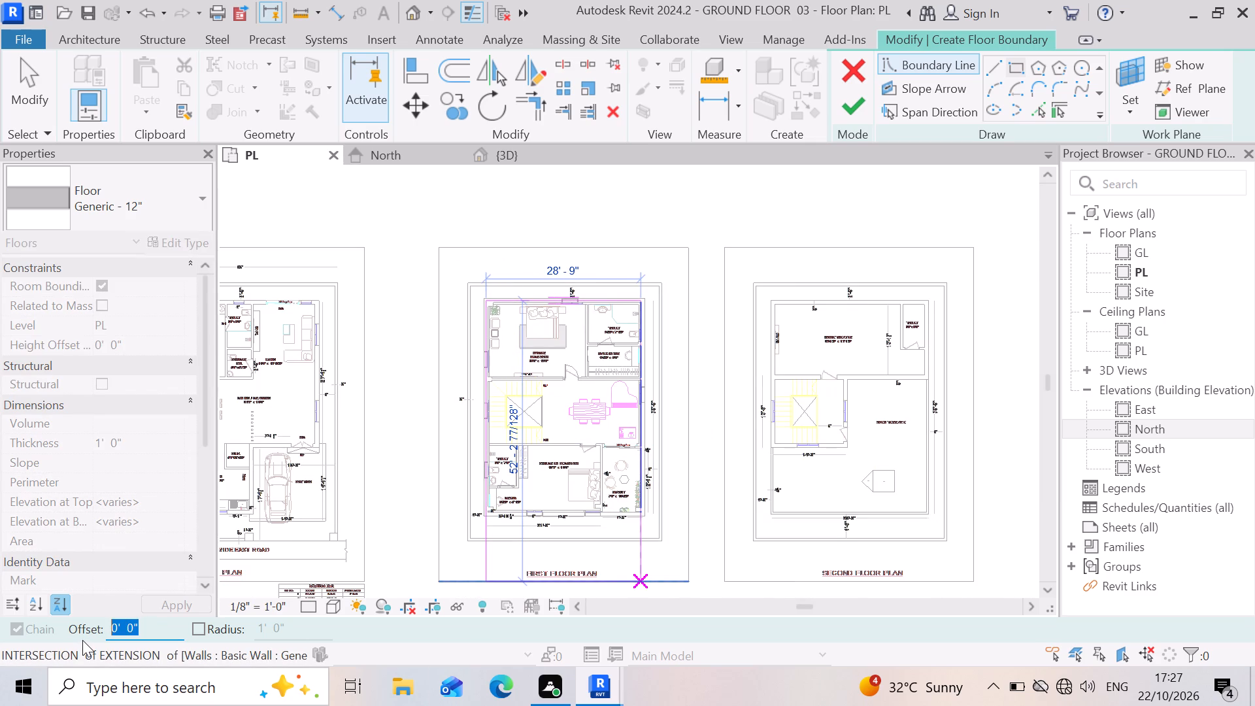
{"action": "key", "text": "2"}
{"action": "key", "text": "apostrophe"}
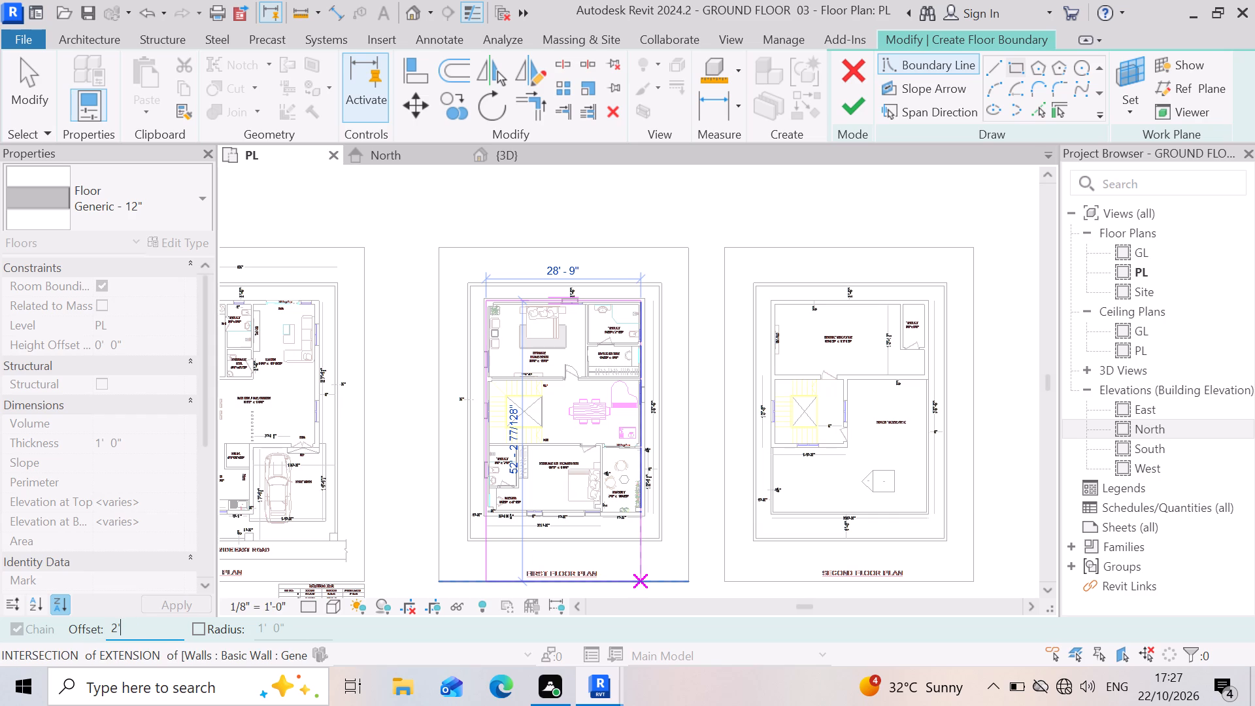
{"action": "key", "text": "Return"}
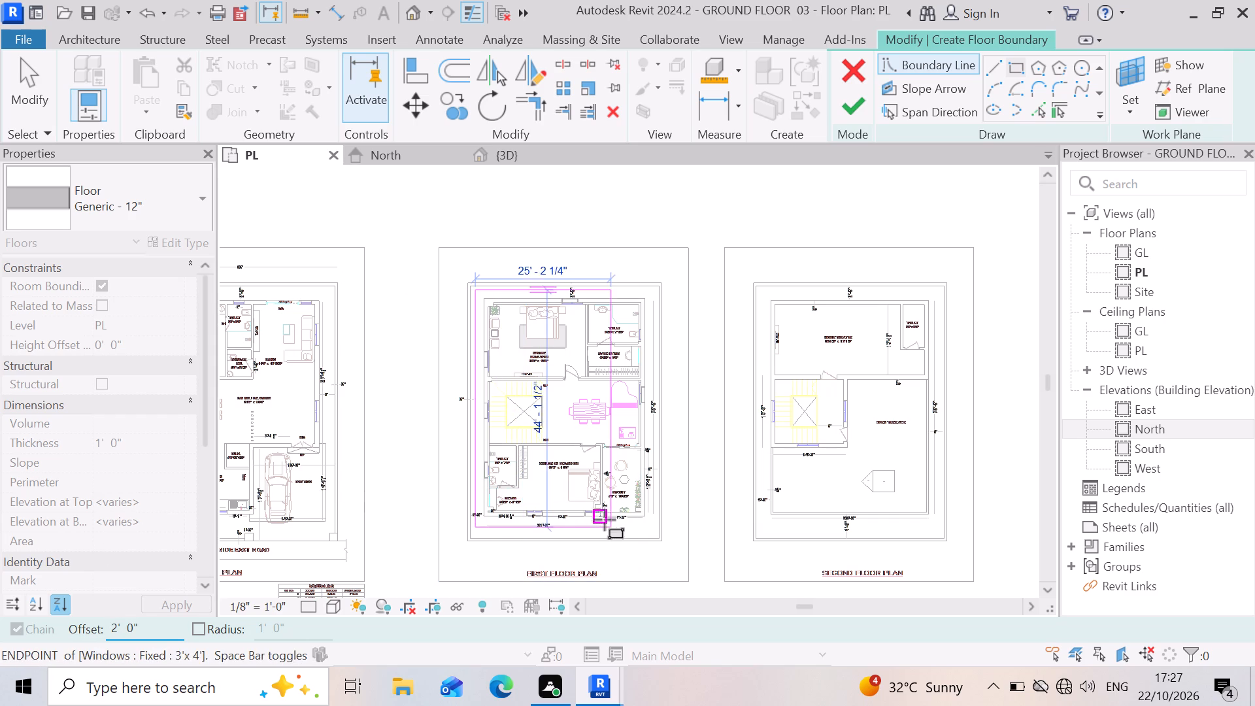
{"action": "scroll", "coordinate": [625, 514], "scroll_direction": "up", "scroll_amount": 11}
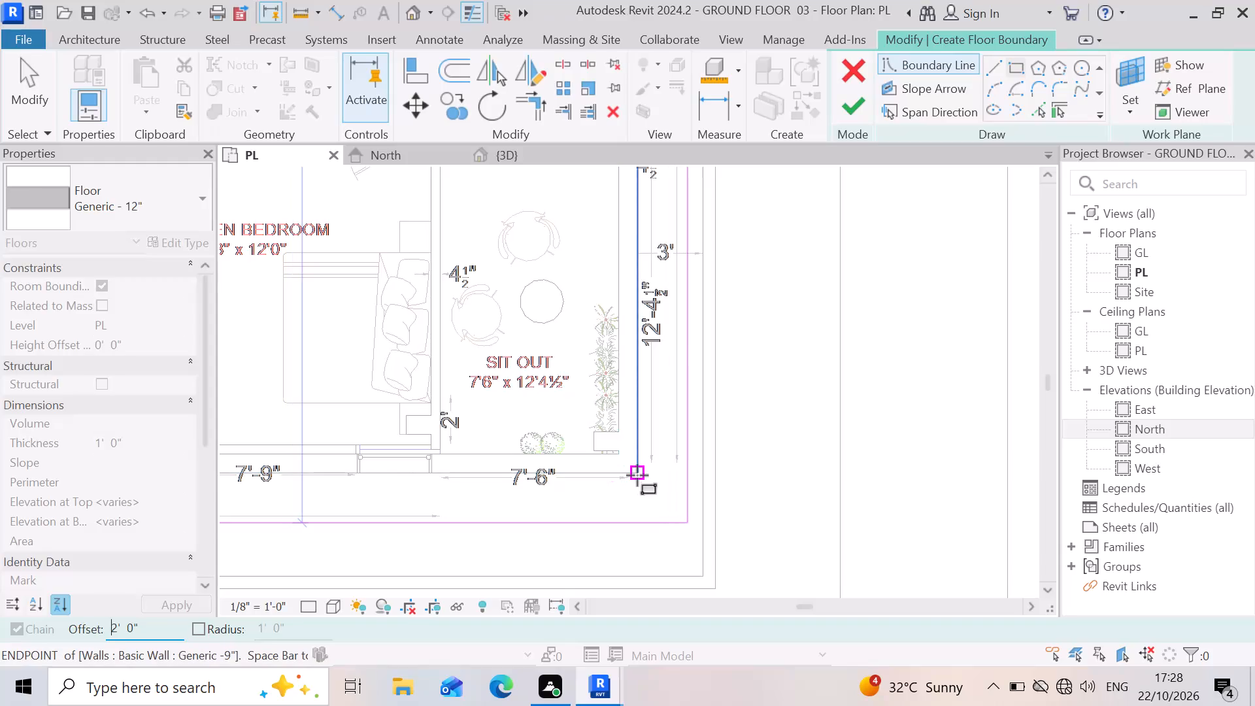
{"action": "left_click", "coordinate": [637, 474]}
{"action": "scroll", "coordinate": [668, 465], "scroll_direction": "down", "scroll_amount": 4}
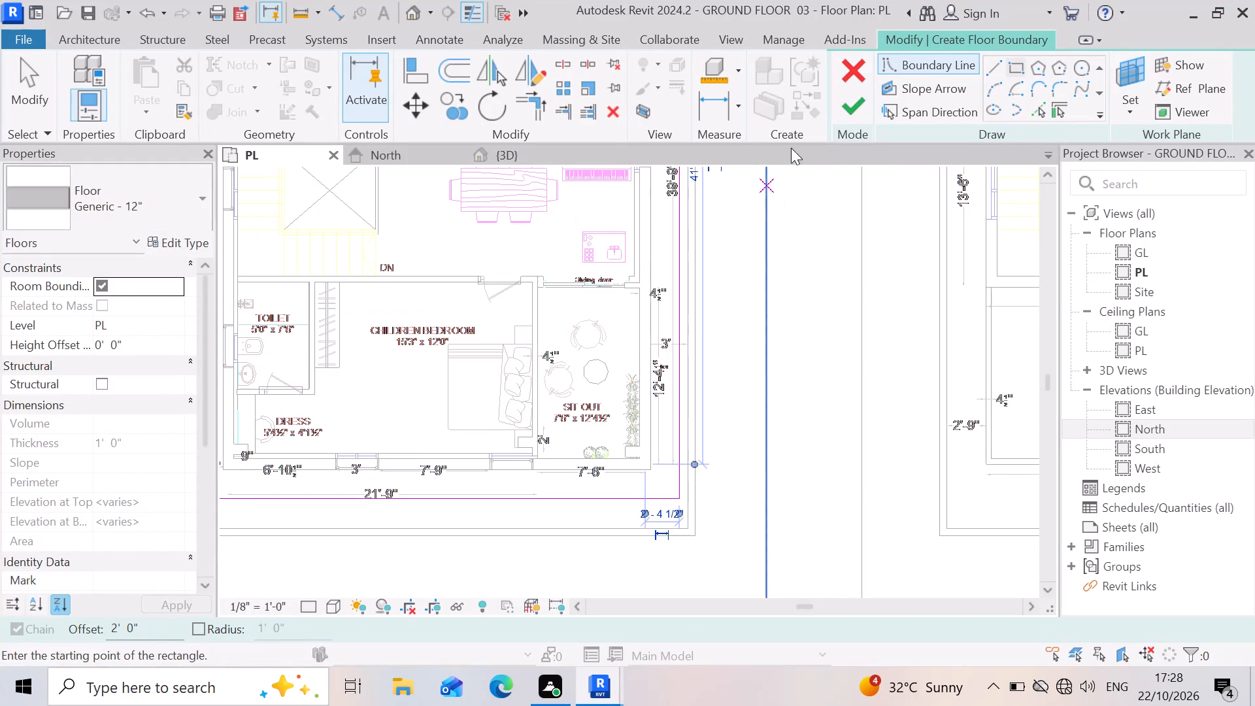
{"action": "left_click", "coordinate": [846, 112]}
Examine the floor slab's edges and thickness against the outer walls in the 3D view, including from the front.
{"action": "scroll", "coordinate": [709, 438], "scroll_direction": "down", "scroll_amount": 3}
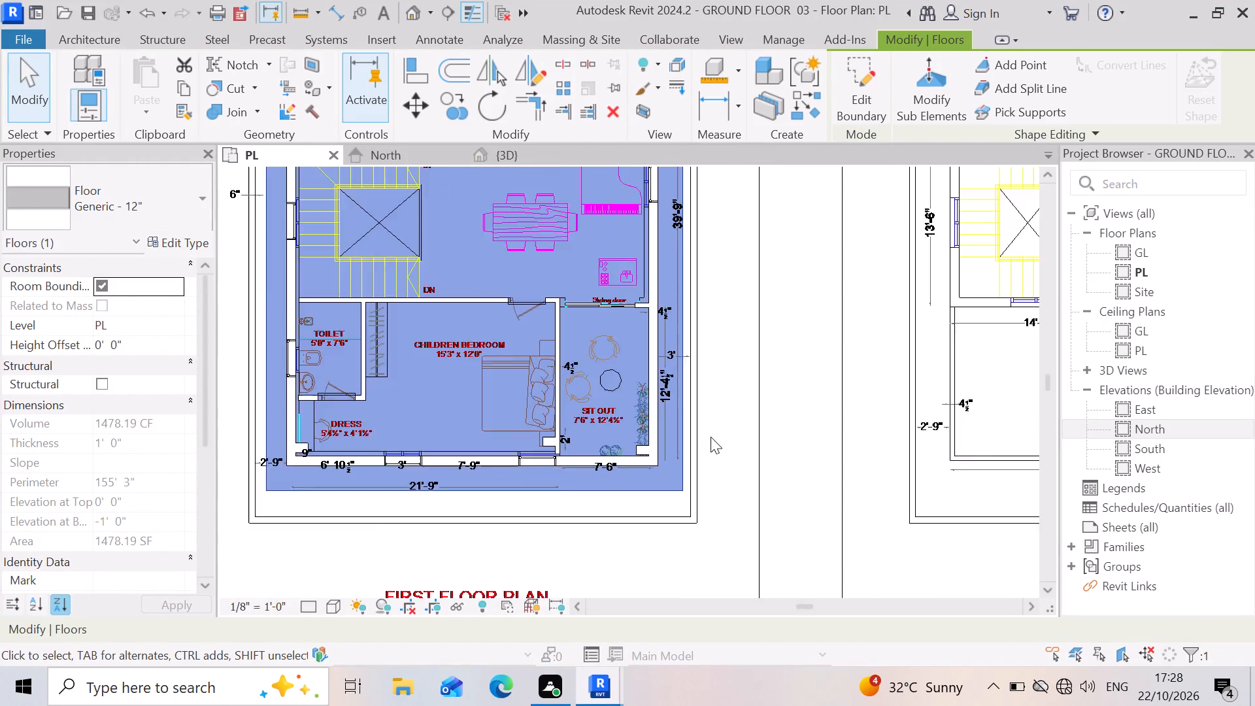
{"action": "scroll", "coordinate": [711, 437], "scroll_direction": "down", "scroll_amount": 5}
{"action": "left_click", "coordinate": [558, 161]}
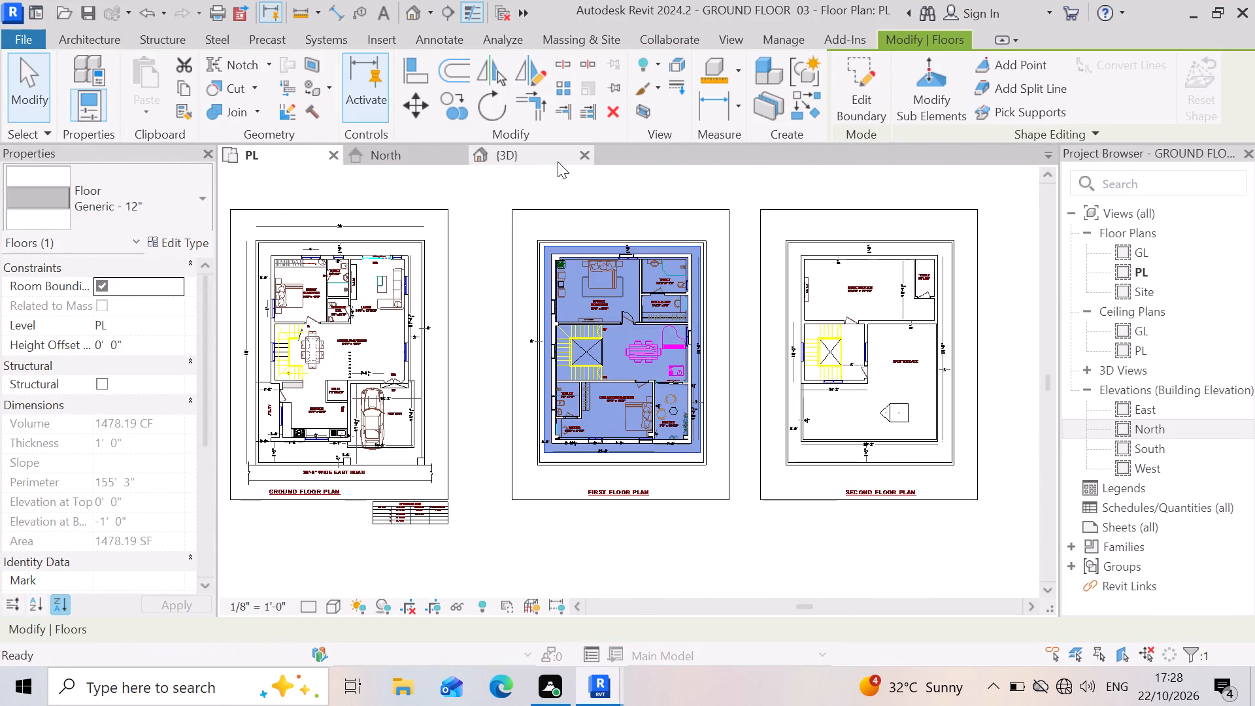
{"action": "scroll", "coordinate": [635, 502], "scroll_direction": "up", "scroll_amount": 3}
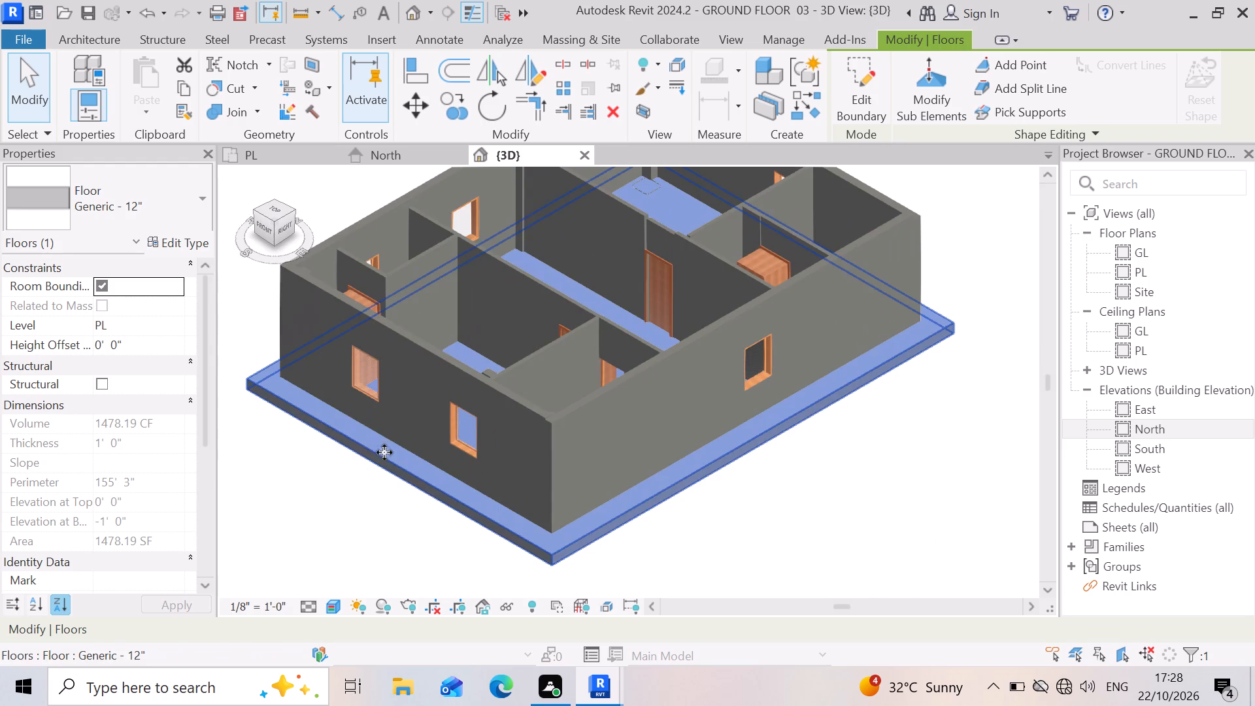
{"action": "scroll", "coordinate": [447, 437], "scroll_direction": "up", "scroll_amount": 3}
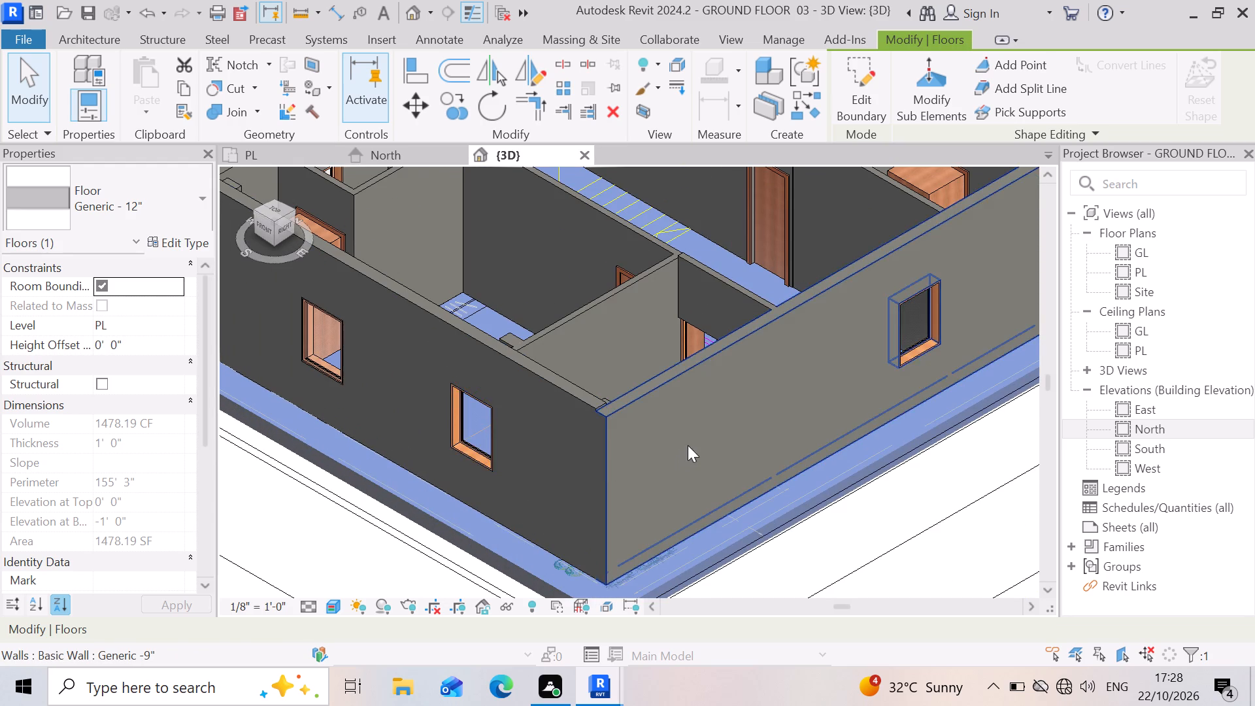
{"action": "scroll", "coordinate": [688, 444], "scroll_direction": "down", "scroll_amount": 3}
{"action": "scroll", "coordinate": [376, 375], "scroll_direction": "down", "scroll_amount": 3}
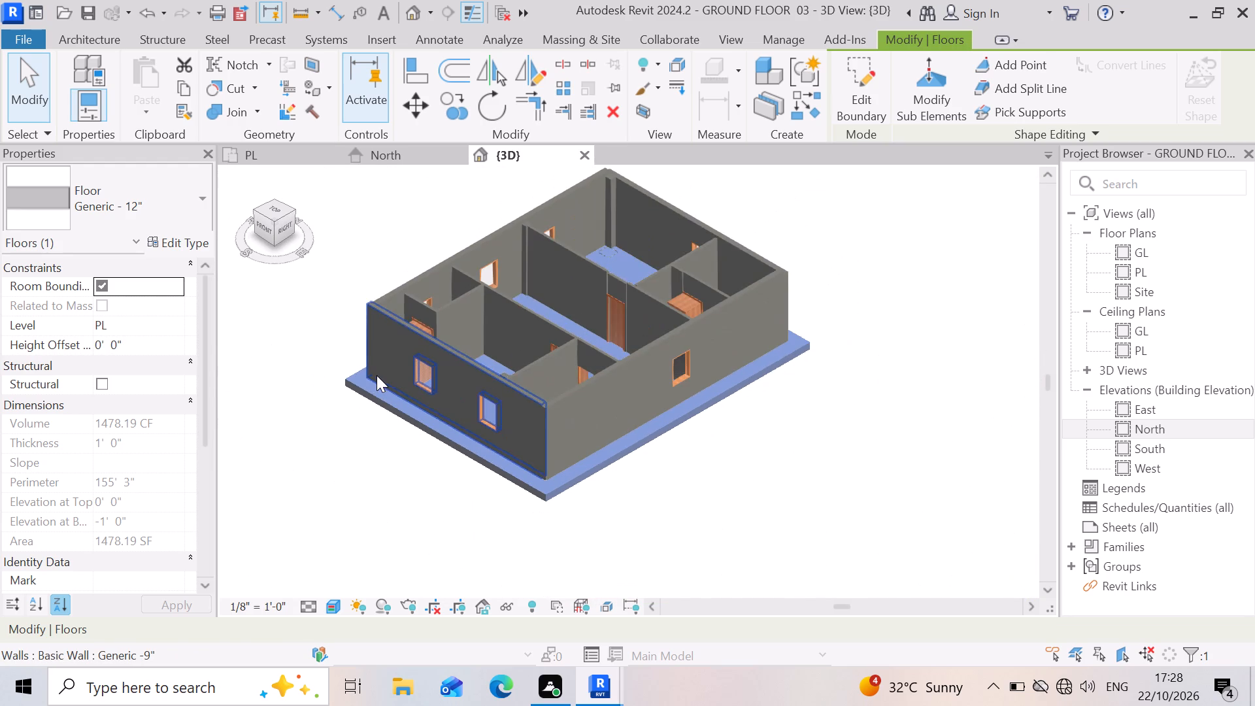
{"action": "left_click", "coordinate": [269, 234]}
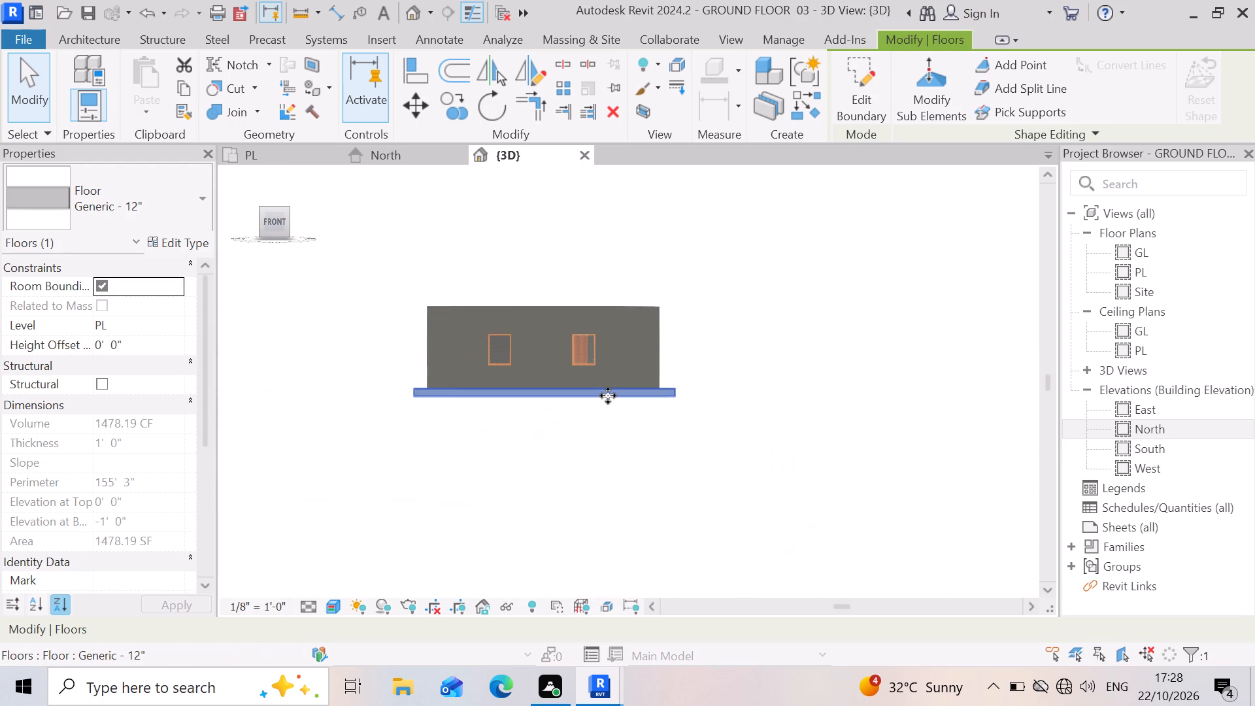
{"action": "scroll", "coordinate": [639, 375], "scroll_direction": "up", "scroll_amount": 3}
{"action": "scroll", "coordinate": [720, 346], "scroll_direction": "up", "scroll_amount": 7}
{"action": "scroll", "coordinate": [680, 298], "scroll_direction": "up", "scroll_amount": 4}
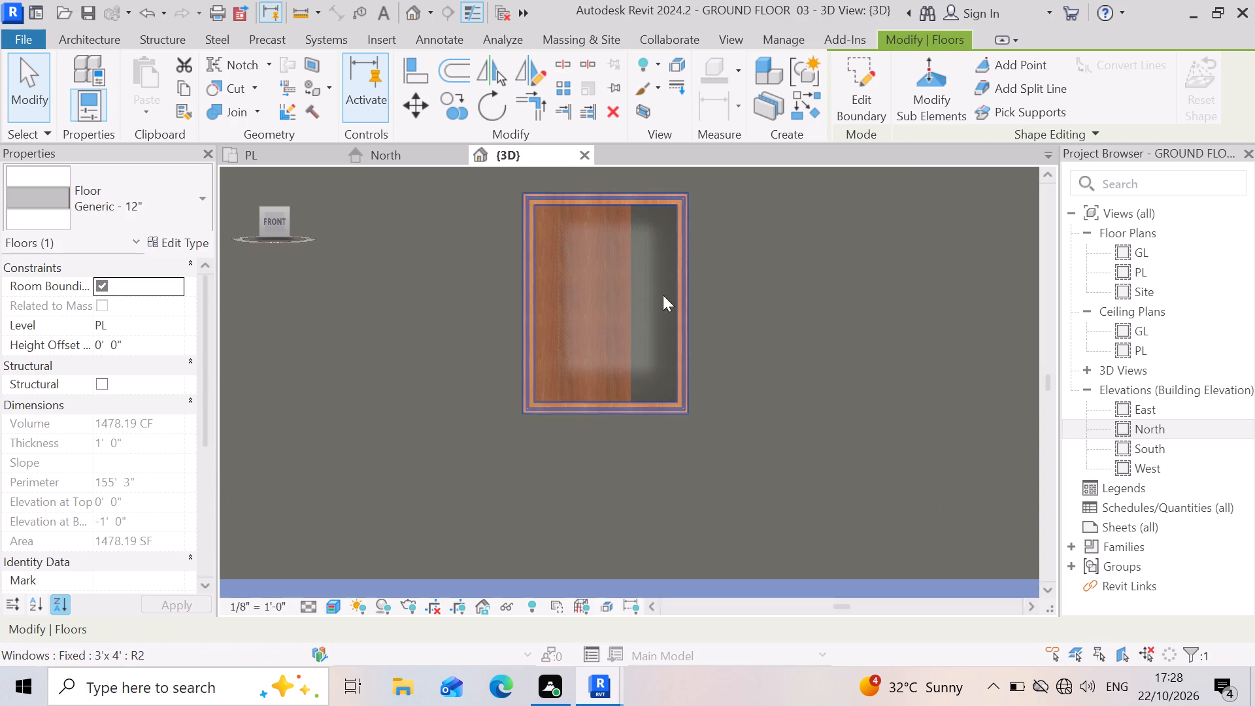
{"action": "scroll", "coordinate": [663, 295], "scroll_direction": "up", "scroll_amount": 3}
{"action": "scroll", "coordinate": [569, 364], "scroll_direction": "up", "scroll_amount": 4}
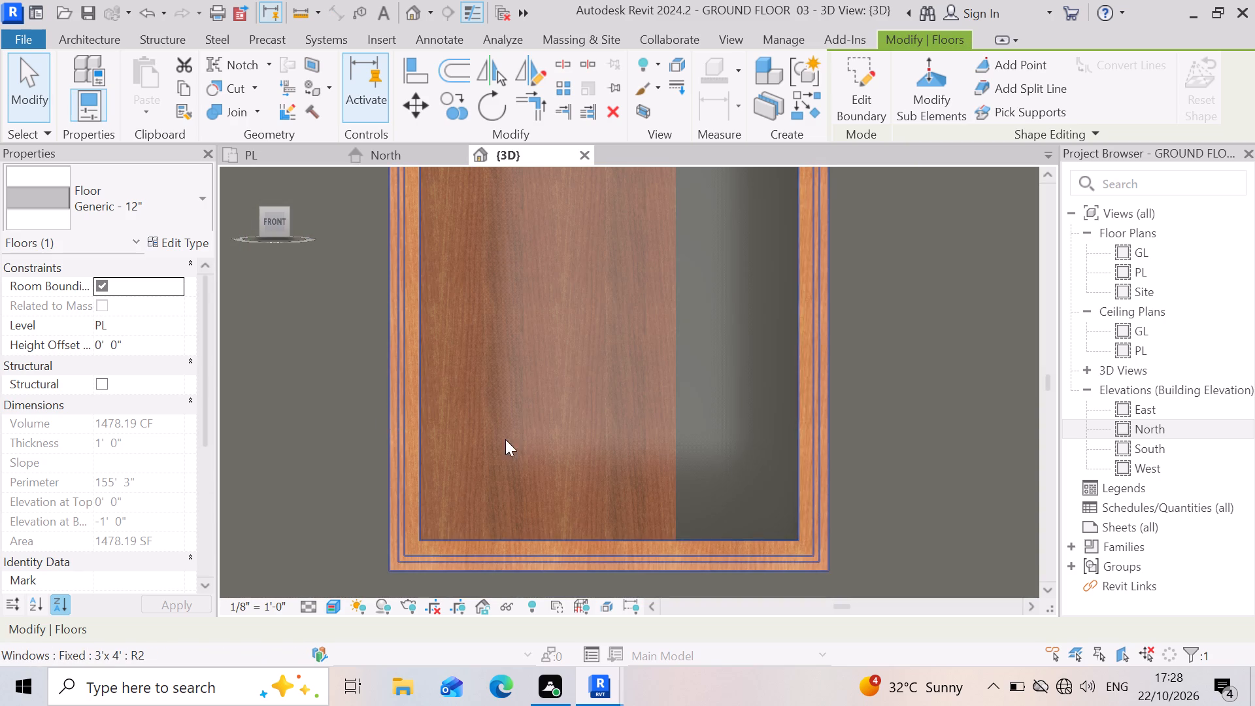
{"action": "scroll", "coordinate": [608, 429], "scroll_direction": "down", "scroll_amount": 4}
Select the 3'x 4' window nearest the sit-out on the front wall and examine its position above the slab from several angles.
{"action": "left_click", "coordinate": [590, 394]}
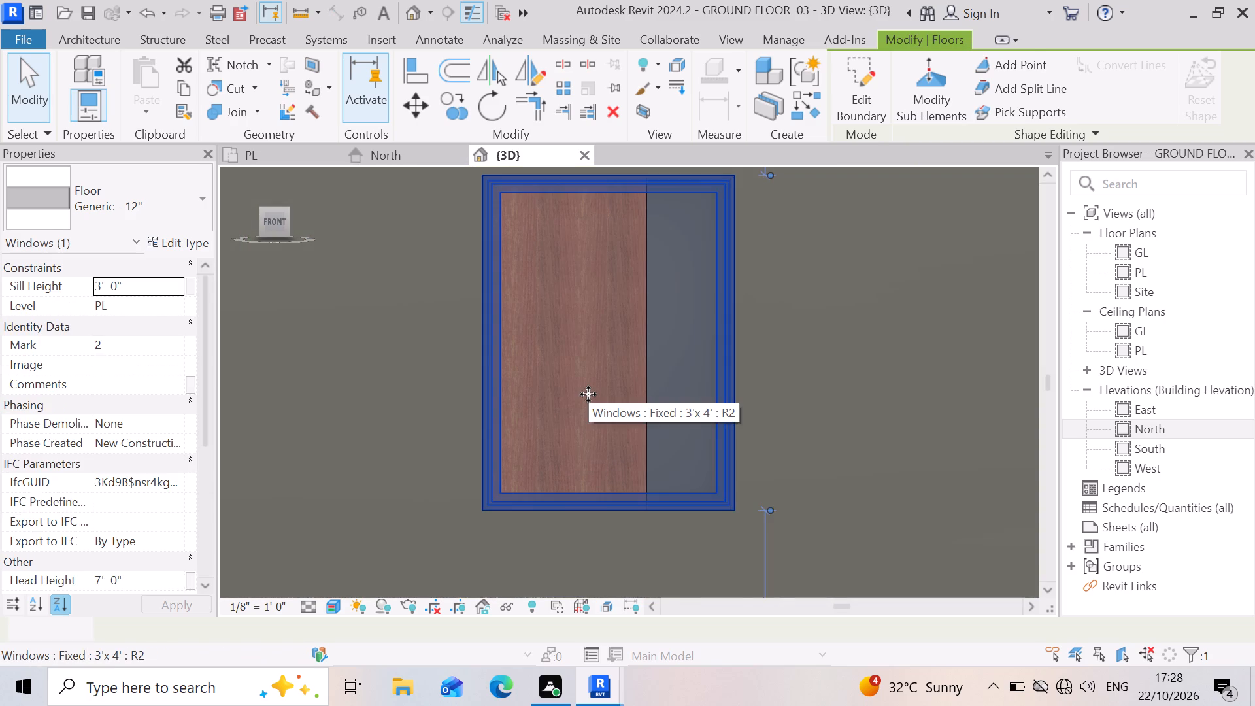
{"action": "scroll", "coordinate": [587, 394], "scroll_direction": "down", "scroll_amount": 15}
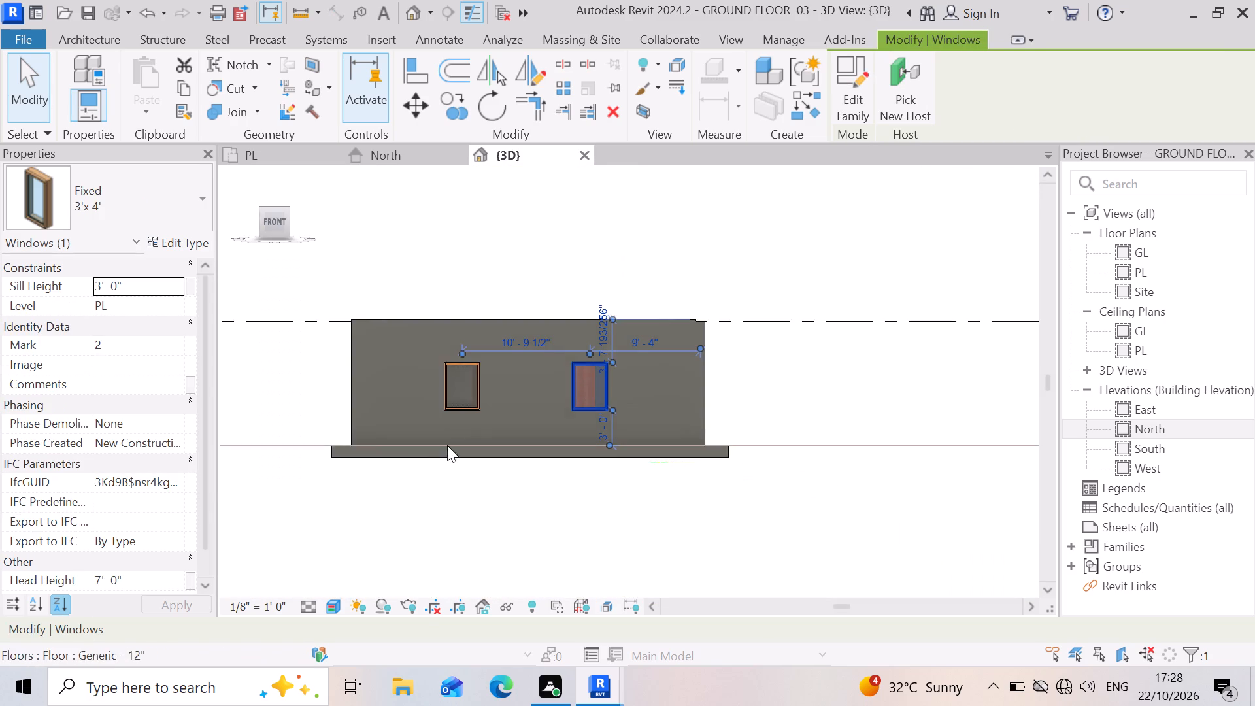
{"action": "scroll", "coordinate": [446, 446], "scroll_direction": "up", "scroll_amount": 3}
{"action": "scroll", "coordinate": [531, 480], "scroll_direction": "down", "scroll_amount": 2}
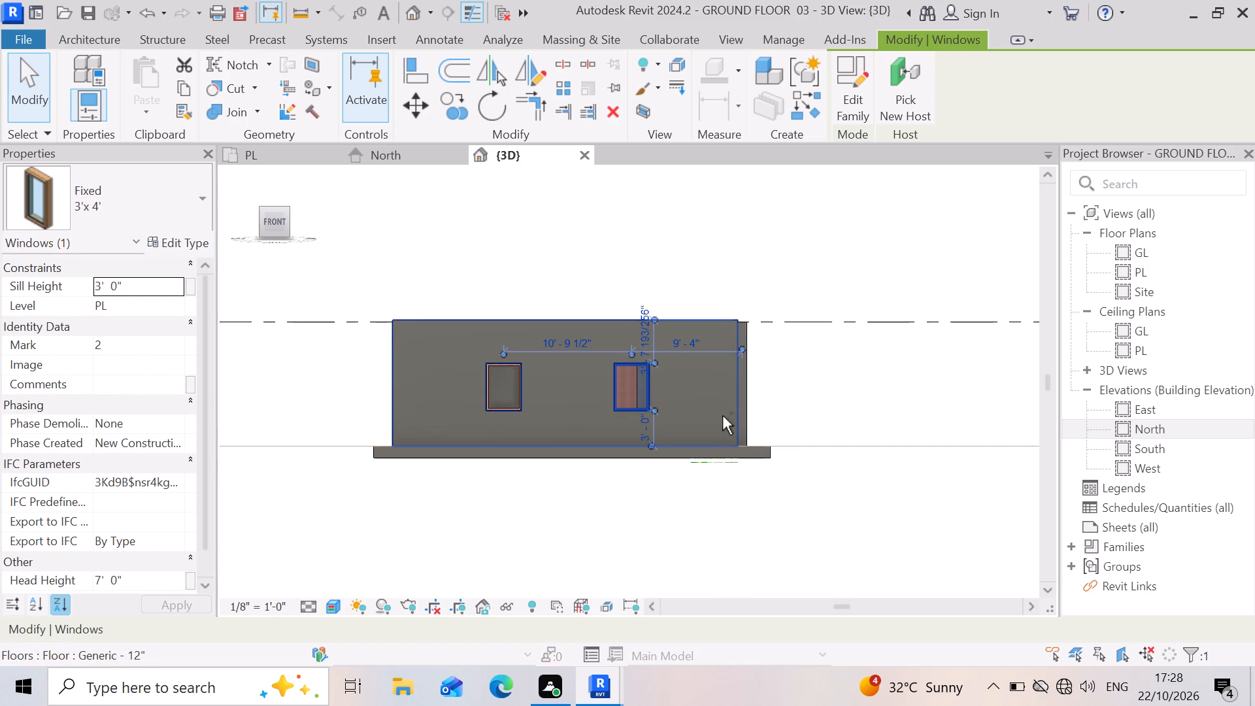
{"action": "scroll", "coordinate": [786, 399], "scroll_direction": "down", "scroll_amount": 1, "text": "shift"}
{"action": "middle_click_drag", "start_coordinate": [786, 399], "coordinate": [778, 577], "text": "shift"}
{"action": "scroll", "coordinate": [658, 290], "scroll_direction": "up", "scroll_amount": 3}
{"action": "scroll", "coordinate": [699, 496], "scroll_direction": "up", "scroll_amount": 1}
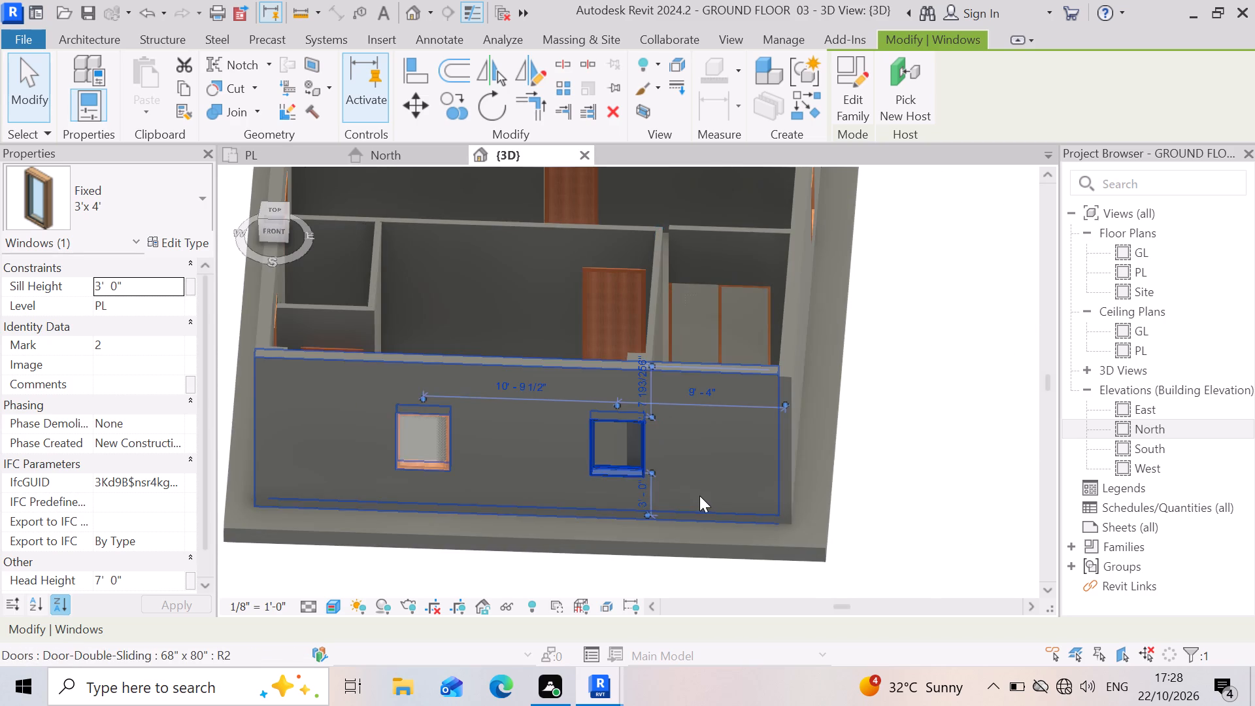
{"action": "scroll", "coordinate": [699, 496], "scroll_direction": "up", "scroll_amount": 1}
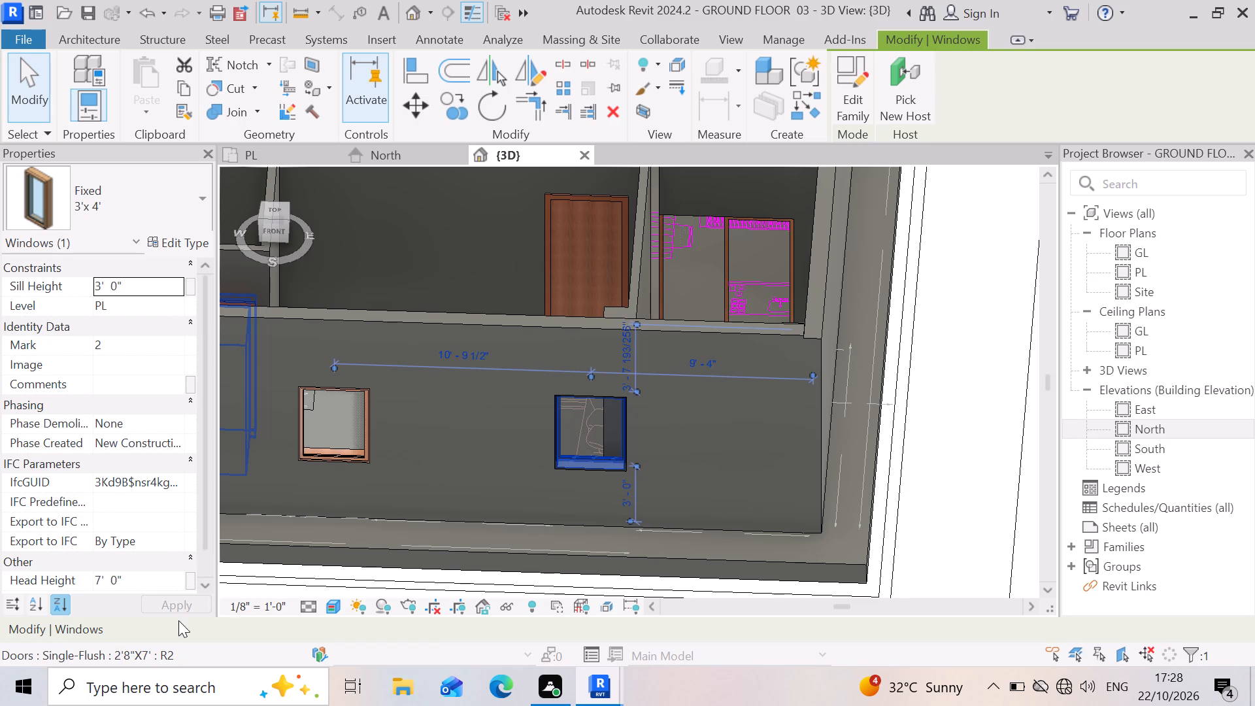
{"action": "scroll", "coordinate": [482, 596], "scroll_direction": "up", "scroll_amount": 1}
{"action": "scroll", "coordinate": [628, 337], "scroll_direction": "down", "scroll_amount": 3}
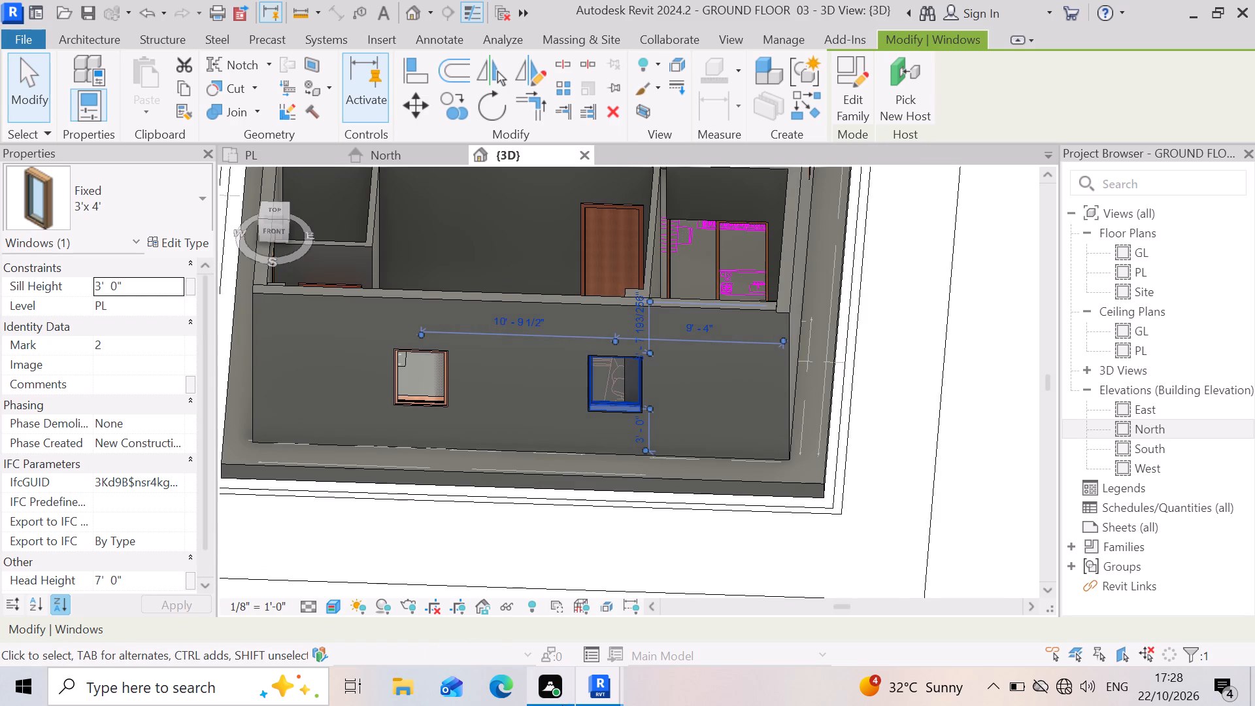
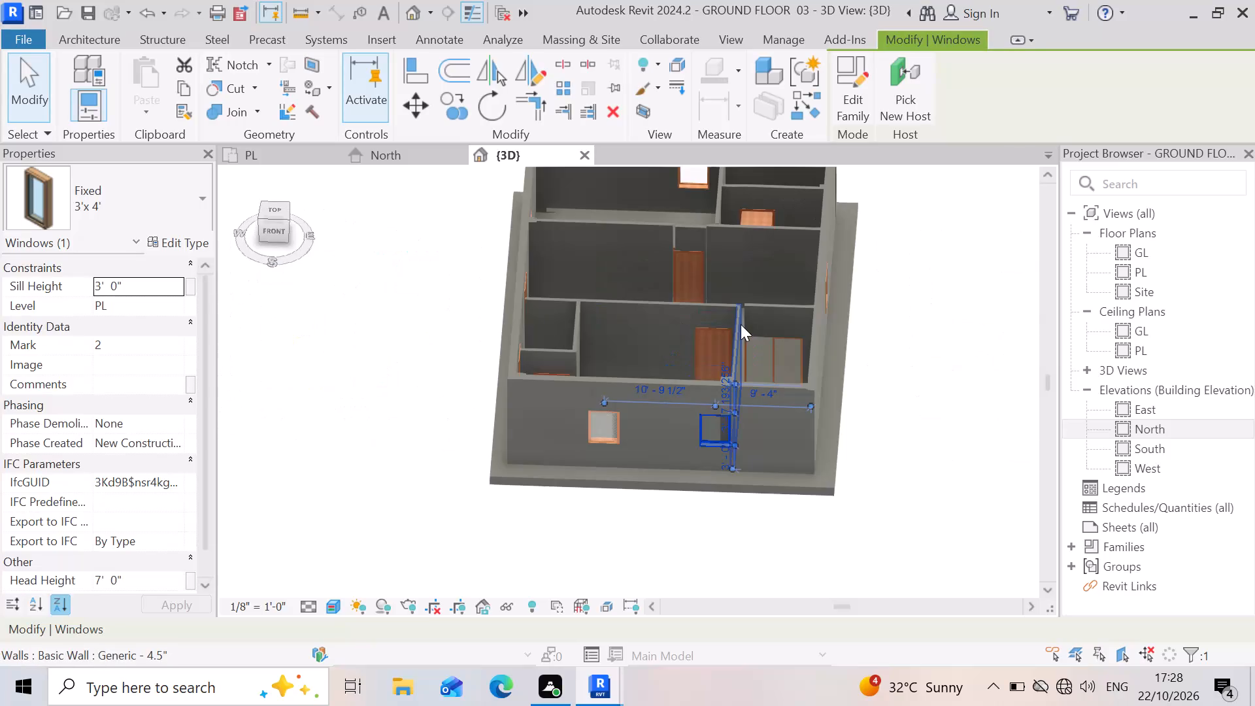
Examine the double-sliding door, the interior doors and the corner room partitions behind the front wall from several angles.
{"action": "scroll", "coordinate": [741, 324], "scroll_direction": "up", "scroll_amount": 8}
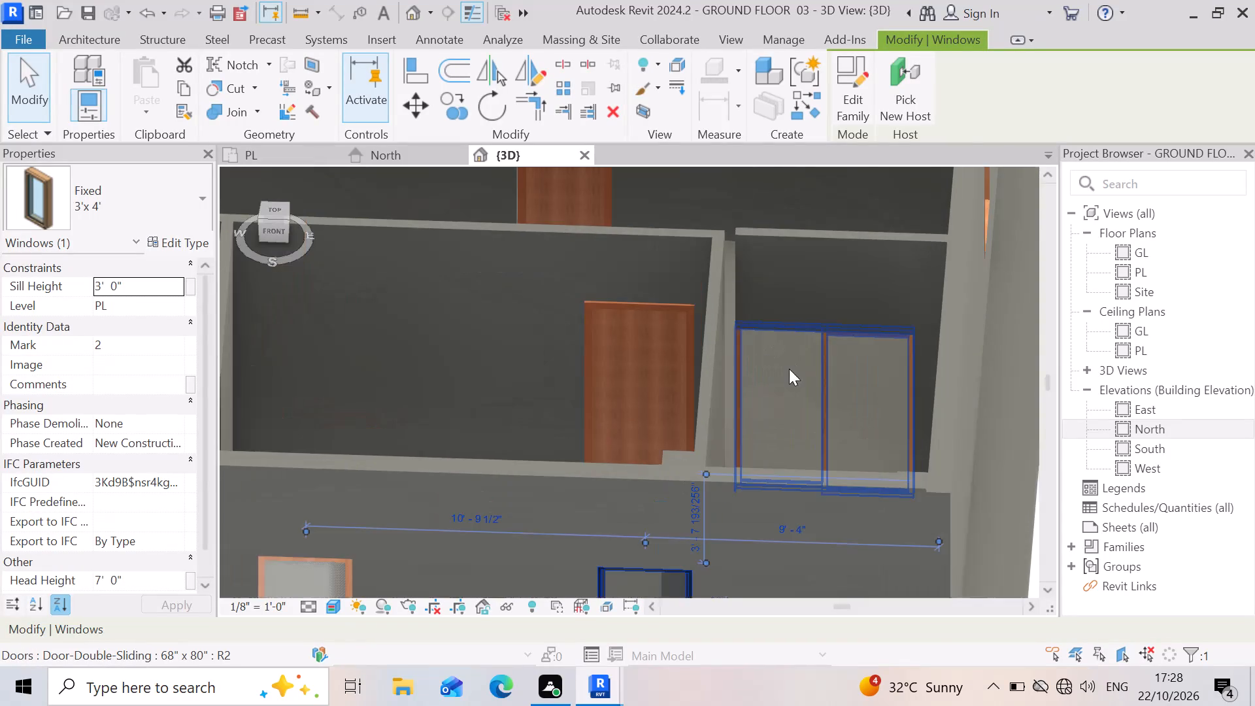
{"action": "scroll", "coordinate": [822, 370], "scroll_direction": "up", "scroll_amount": 7}
{"action": "scroll", "coordinate": [675, 319], "scroll_direction": "down", "scroll_amount": 3}
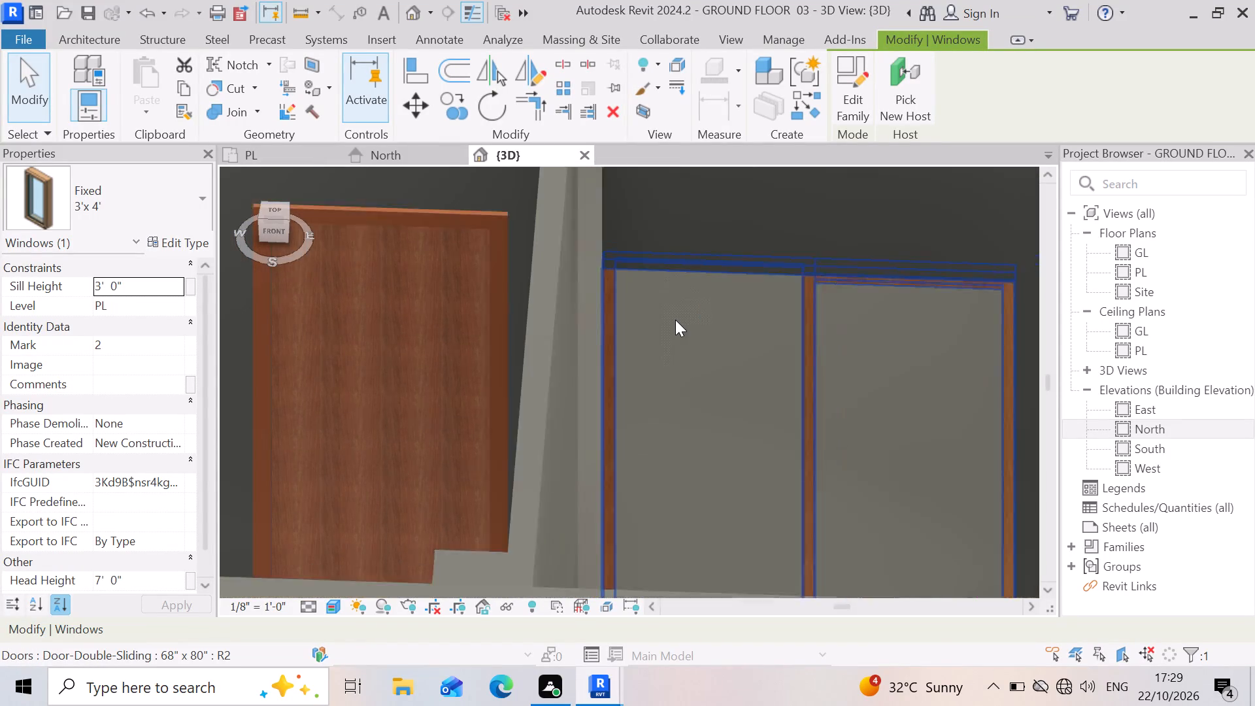
{"action": "scroll", "coordinate": [675, 320], "scroll_direction": "down", "scroll_amount": 5}
{"action": "scroll", "coordinate": [503, 326], "scroll_direction": "down", "scroll_amount": 3}
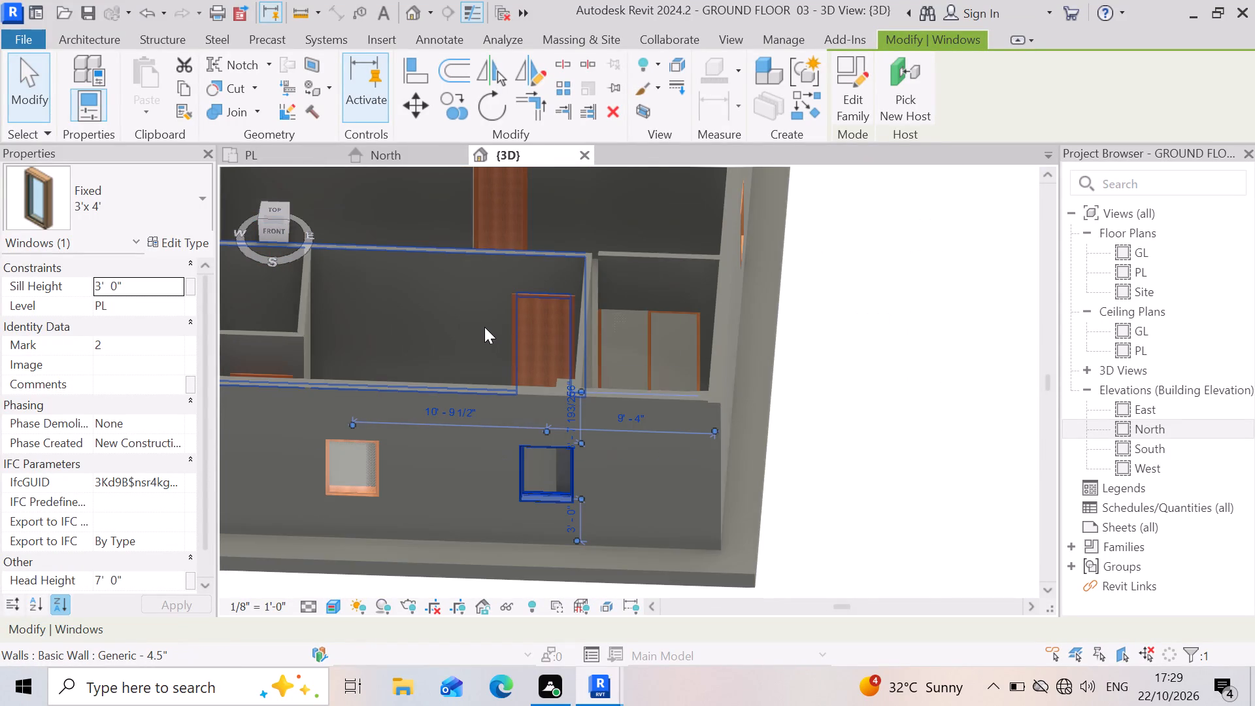
{"action": "scroll", "coordinate": [484, 327], "scroll_direction": "down", "scroll_amount": 3}
{"action": "scroll", "coordinate": [286, 370], "scroll_direction": "up", "scroll_amount": 3}
{"action": "scroll", "coordinate": [361, 306], "scroll_direction": "up", "scroll_amount": 3}
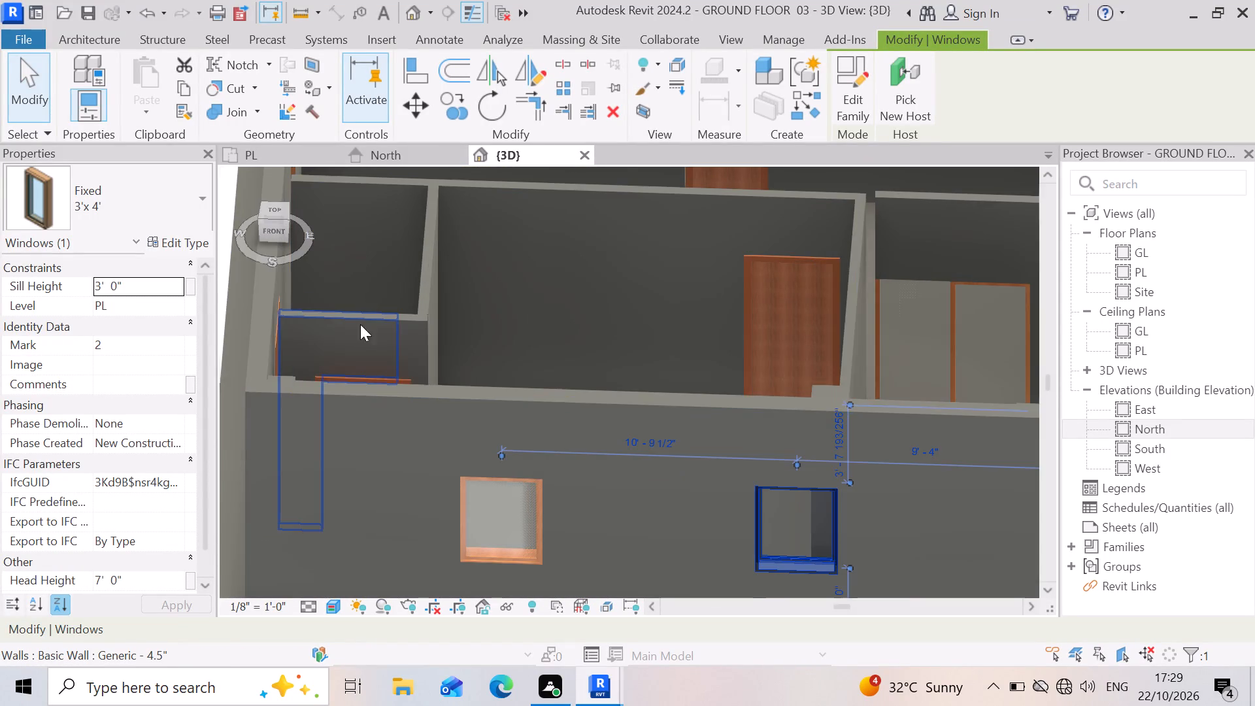
{"action": "scroll", "coordinate": [352, 337], "scroll_direction": "up", "scroll_amount": 4}
{"action": "scroll", "coordinate": [375, 435], "scroll_direction": "up", "scroll_amount": 4}
{"action": "scroll", "coordinate": [498, 367], "scroll_direction": "down", "scroll_amount": 4}
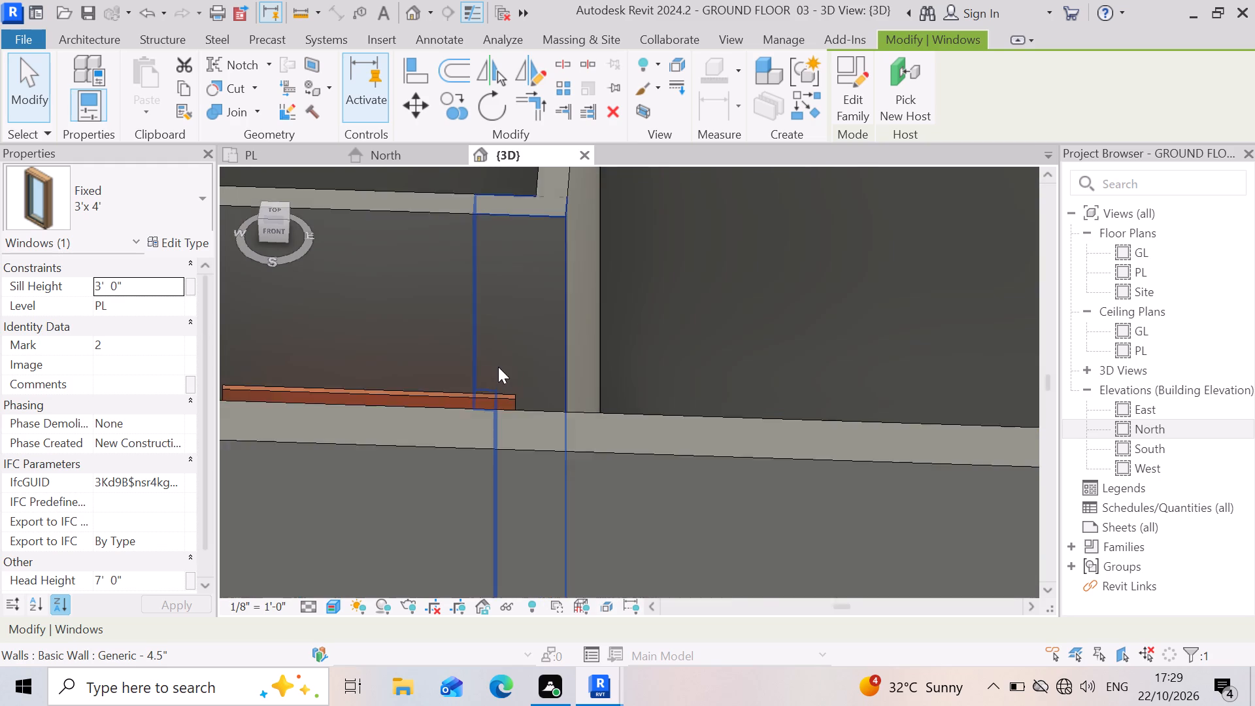
{"action": "scroll", "coordinate": [498, 367], "scroll_direction": "down", "scroll_amount": 4}
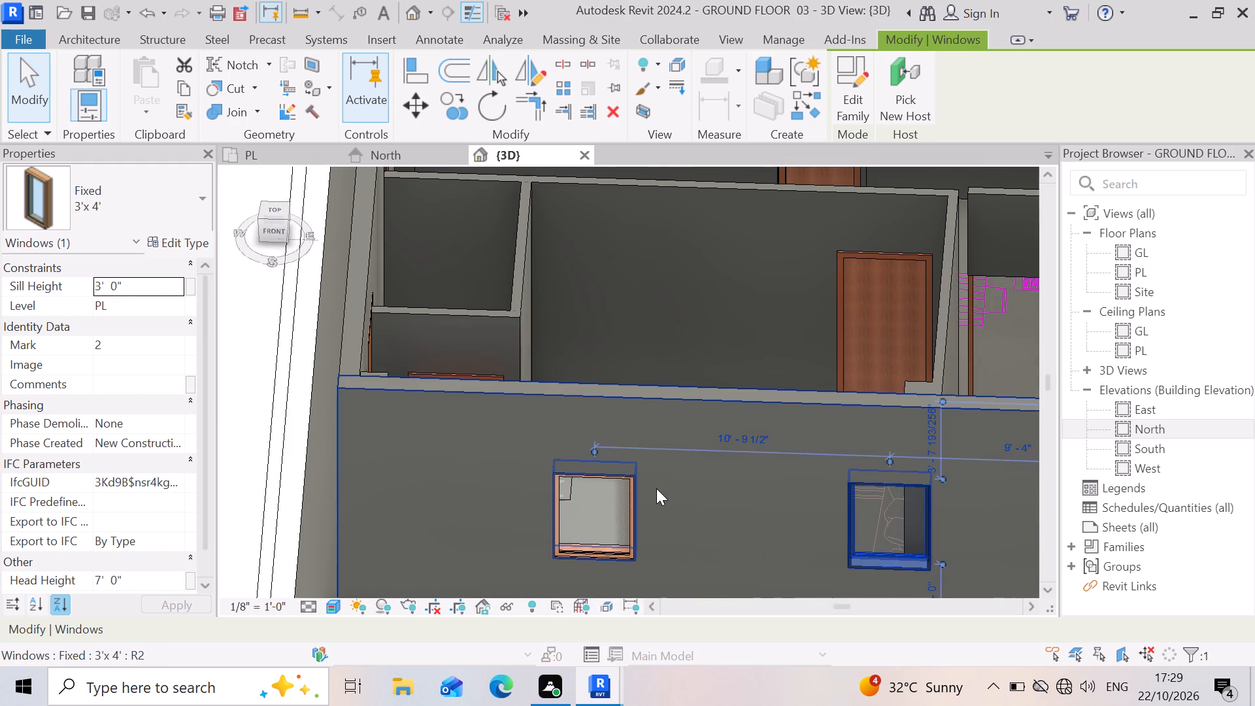
{"action": "scroll", "coordinate": [503, 362], "scroll_direction": "up", "scroll_amount": 4}
{"action": "scroll", "coordinate": [605, 377], "scroll_direction": "down", "scroll_amount": 4}
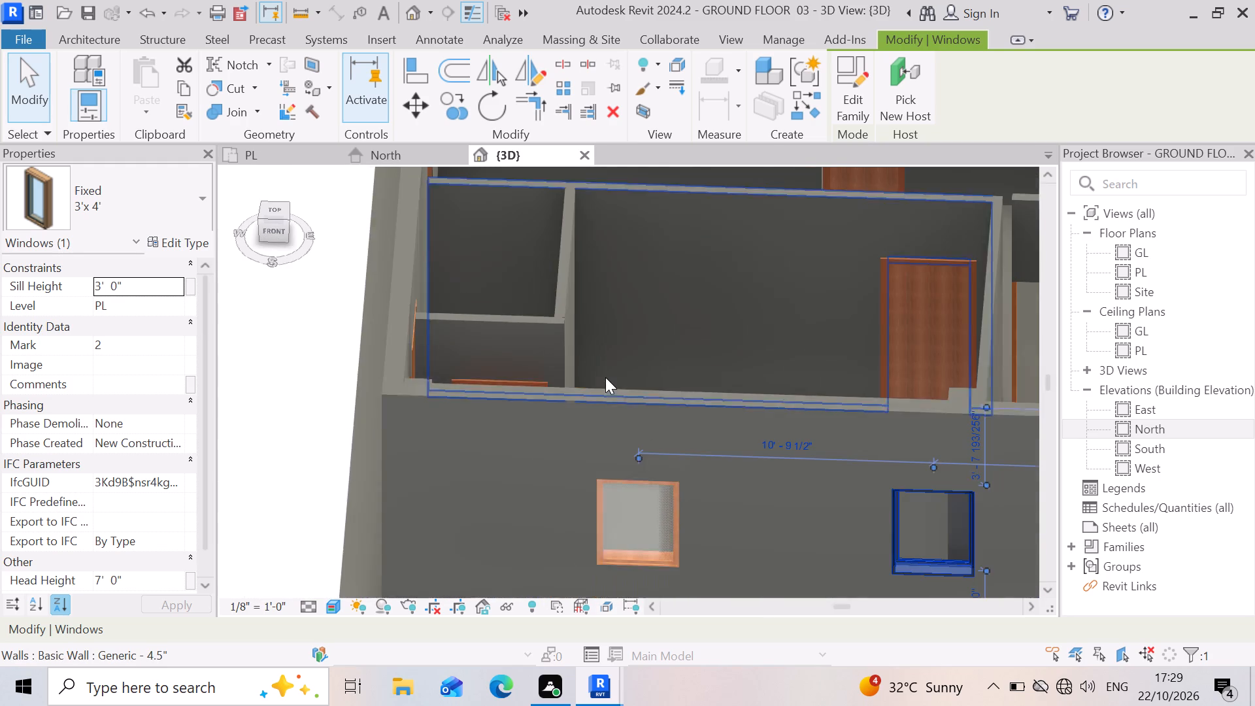
{"action": "middle_click_drag", "start_coordinate": [680, 457], "coordinate": [788, 449], "text": "shift"}
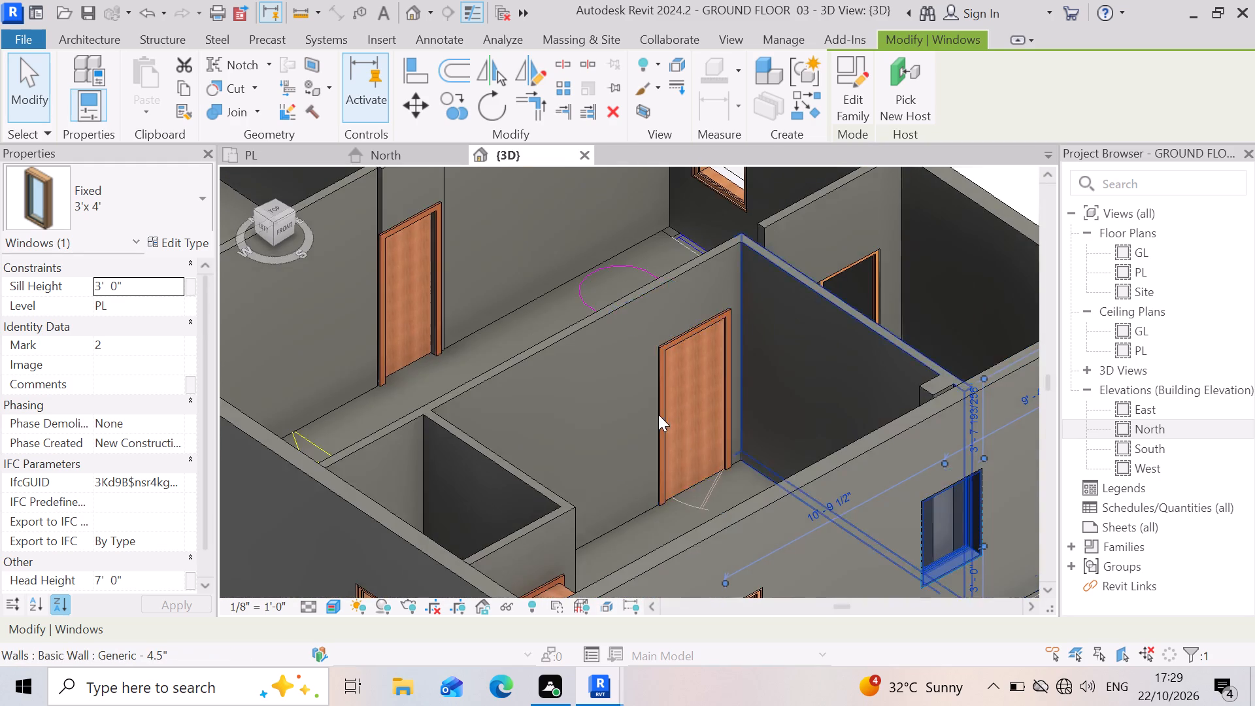
{"action": "scroll", "coordinate": [658, 414], "scroll_direction": "down", "scroll_amount": 3}
{"action": "scroll", "coordinate": [473, 563], "scroll_direction": "up", "scroll_amount": 3}
{"action": "scroll", "coordinate": [544, 514], "scroll_direction": "up", "scroll_amount": 3}
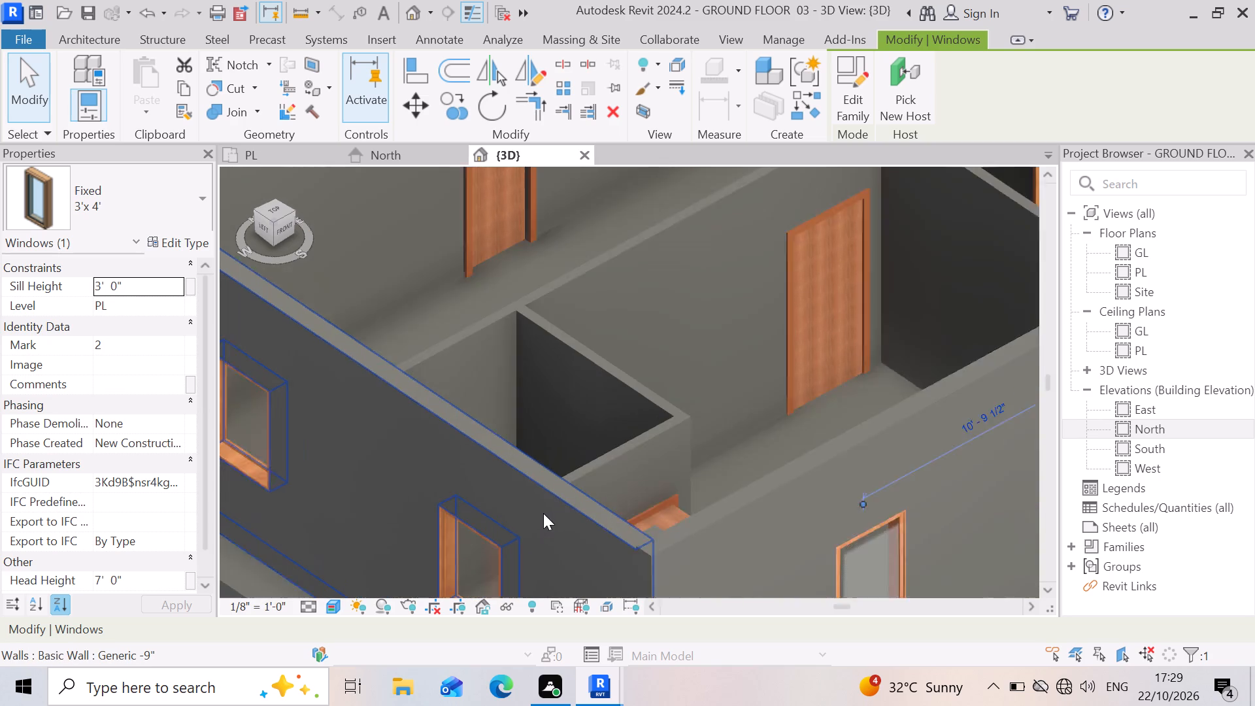
{"action": "left_click", "coordinate": [666, 405]}
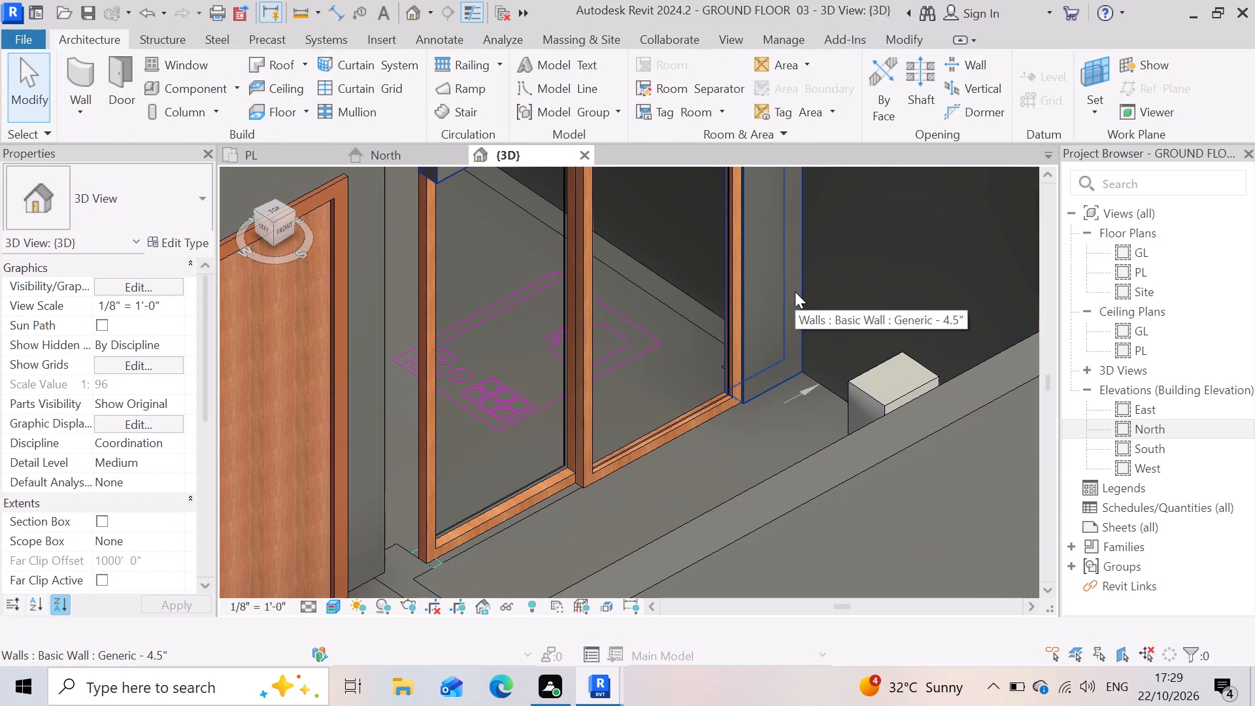
Examine the front wall, its two windows and the projecting slab edge from the front of the 3D model.
{"action": "scroll", "coordinate": [798, 234], "scroll_direction": "down", "scroll_amount": 11}
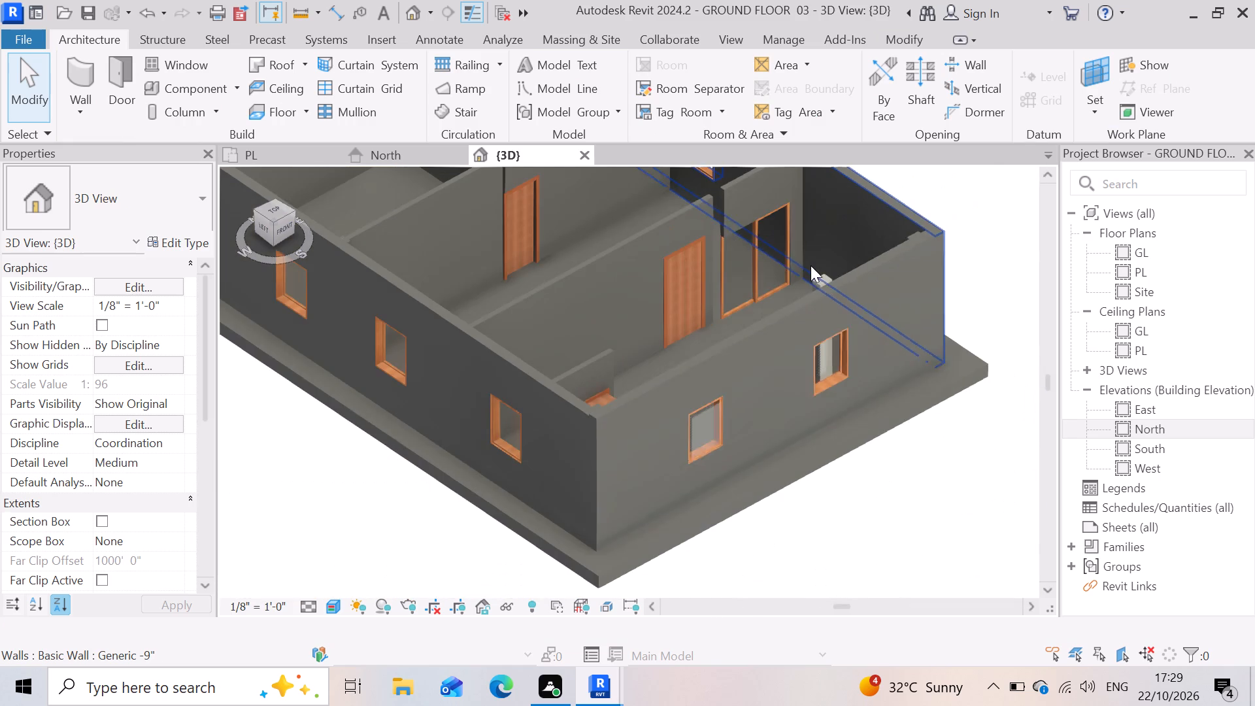
{"action": "scroll", "coordinate": [632, 384], "scroll_direction": "down", "scroll_amount": 3}
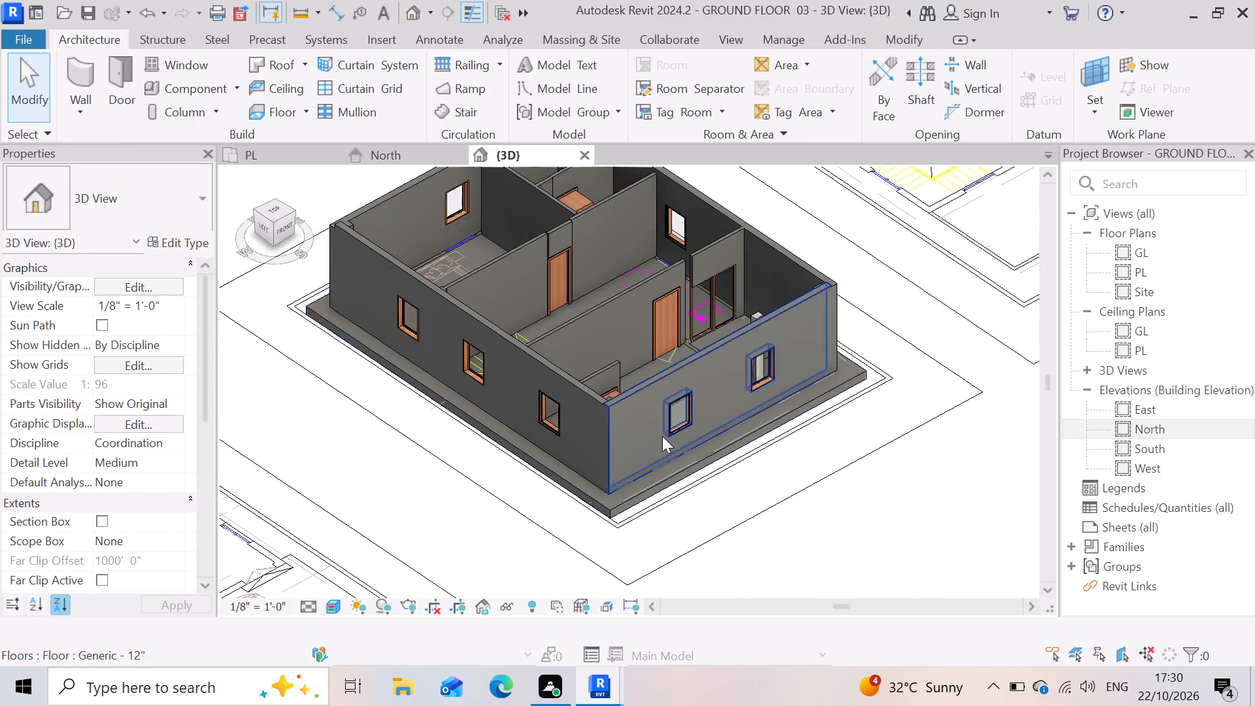
{"action": "scroll", "coordinate": [658, 434], "scroll_direction": "down", "scroll_amount": 4}
{"action": "middle_click_drag", "start_coordinate": [760, 405], "coordinate": [678, 511], "text": "shift"}
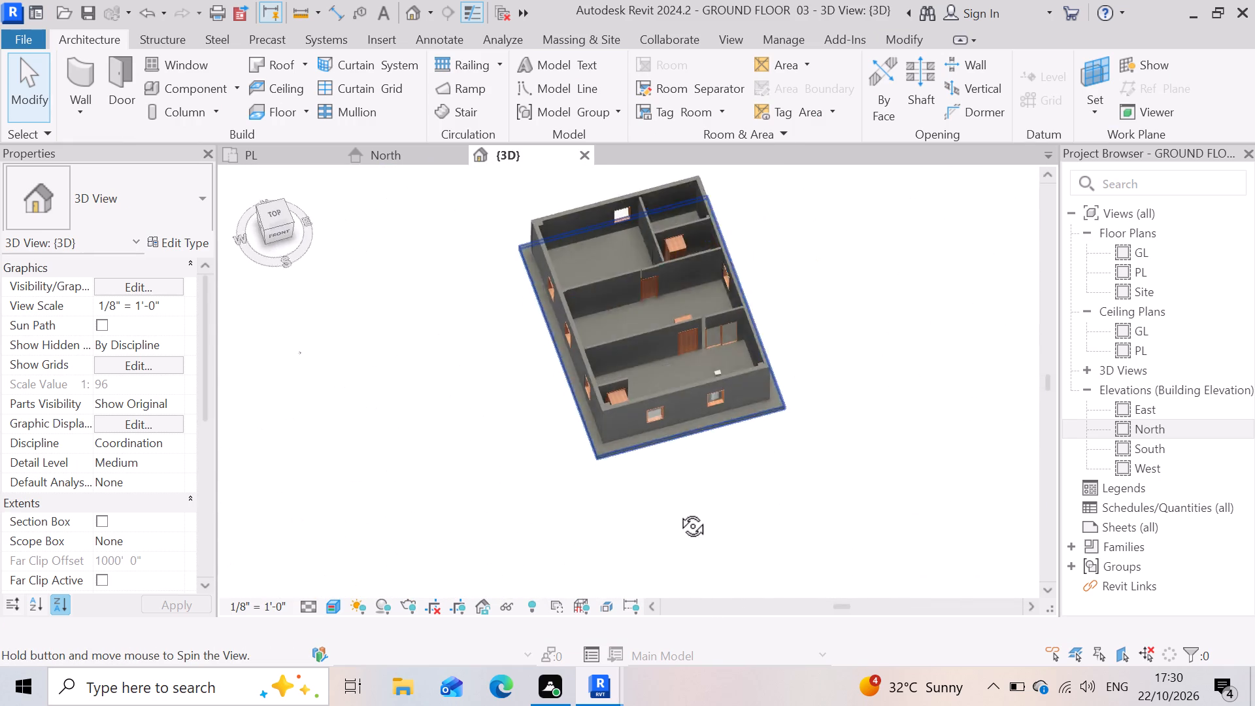
{"action": "middle_click_drag", "start_coordinate": [678, 511], "coordinate": [675, 513], "text": "shift"}
{"action": "scroll", "coordinate": [664, 450], "scroll_direction": "down", "scroll_amount": 1, "text": "shift"}
{"action": "scroll", "coordinate": [699, 414], "scroll_direction": "up", "scroll_amount": 7, "text": "shift"}
{"action": "scroll", "coordinate": [532, 445], "scroll_direction": "down", "scroll_amount": 3}
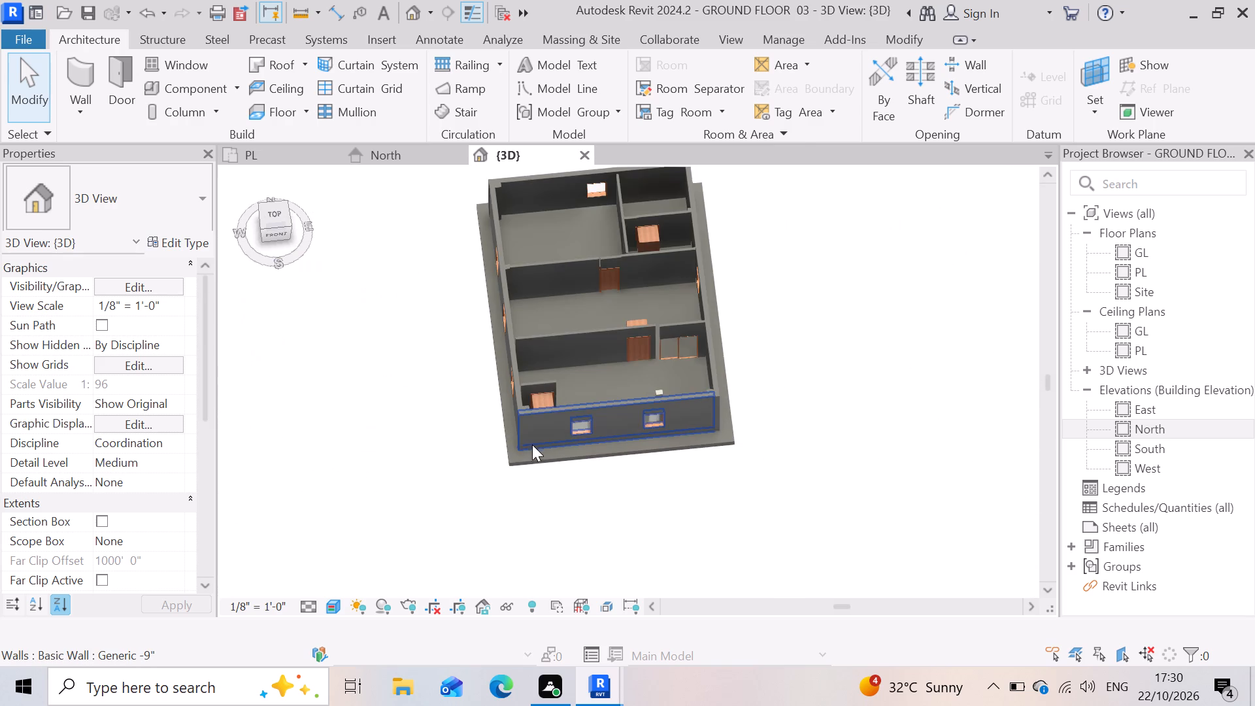
{"action": "middle_click_drag", "start_coordinate": [435, 319], "coordinate": [473, 246], "text": "shift"}
{"action": "scroll", "coordinate": [652, 470], "scroll_direction": "up", "scroll_amount": 6}
{"action": "scroll", "coordinate": [588, 412], "scroll_direction": "up", "scroll_amount": 4}
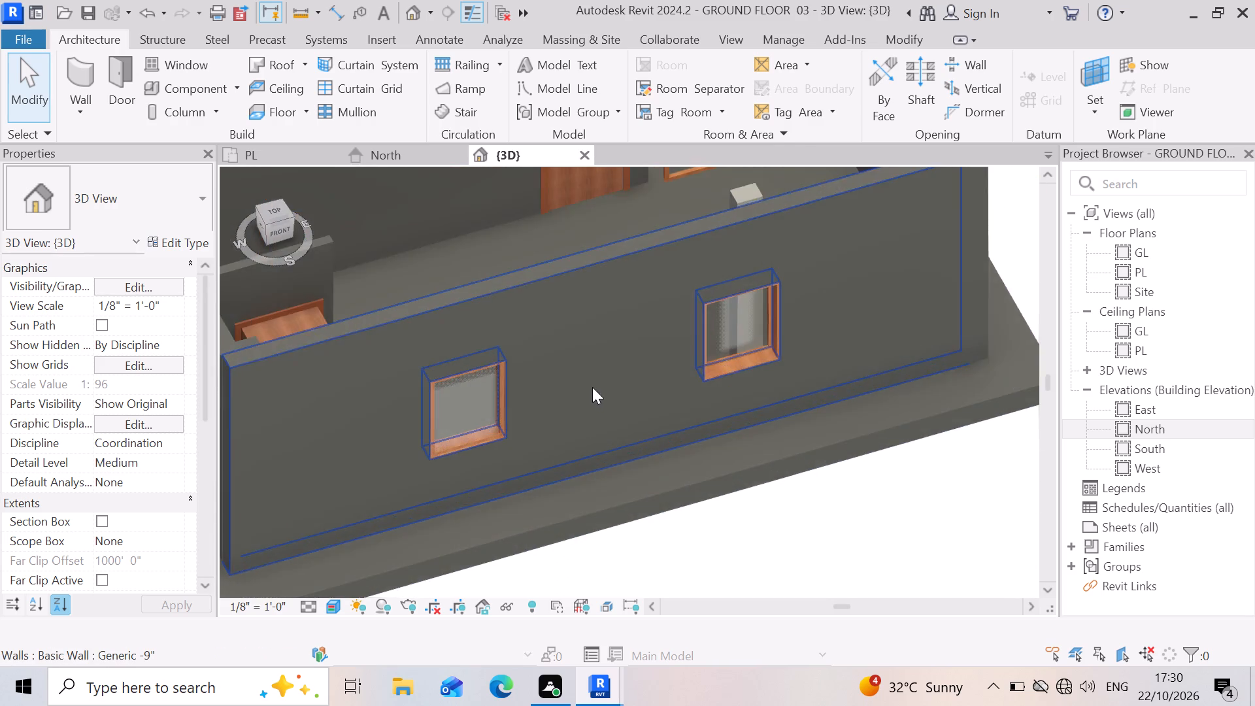
{"action": "scroll", "coordinate": [592, 387], "scroll_direction": "up", "scroll_amount": 8}
{"action": "scroll", "coordinate": [558, 351], "scroll_direction": "down", "scroll_amount": 13}
{"action": "scroll", "coordinate": [734, 290], "scroll_direction": "up", "scroll_amount": 4}
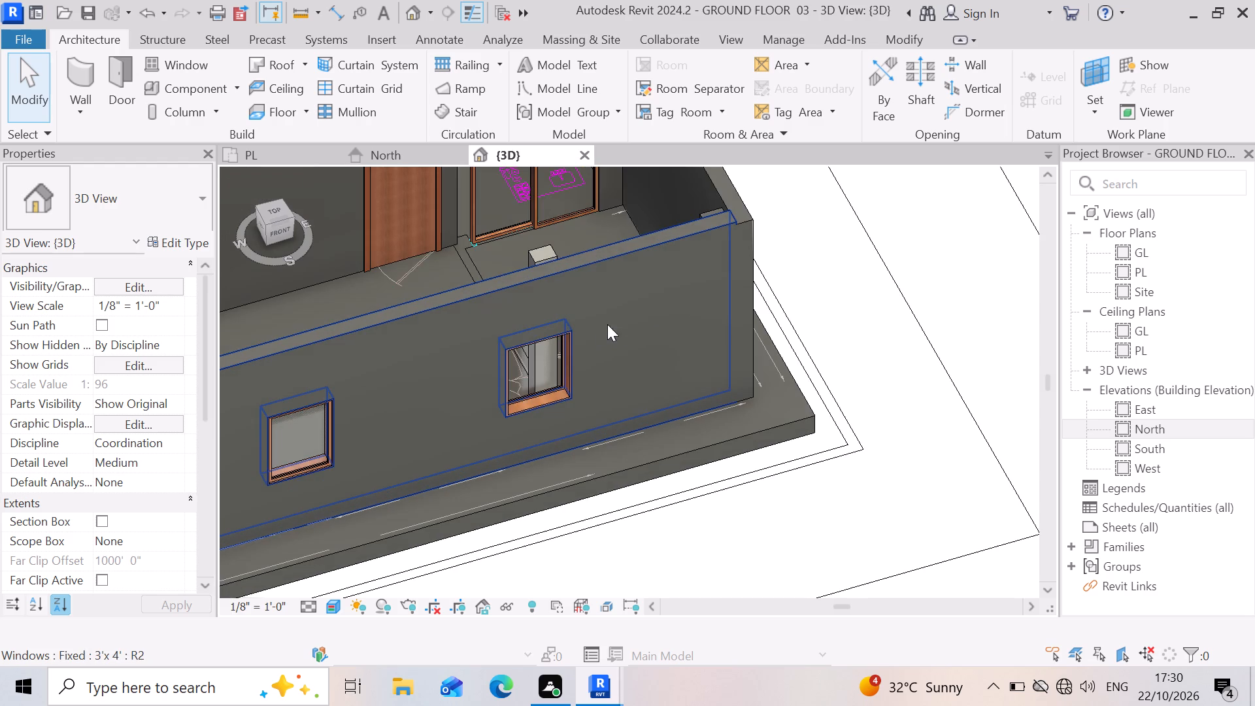
{"action": "scroll", "coordinate": [652, 318], "scroll_direction": "up", "scroll_amount": 3}
{"action": "scroll", "coordinate": [634, 320], "scroll_direction": "down", "scroll_amount": 6}
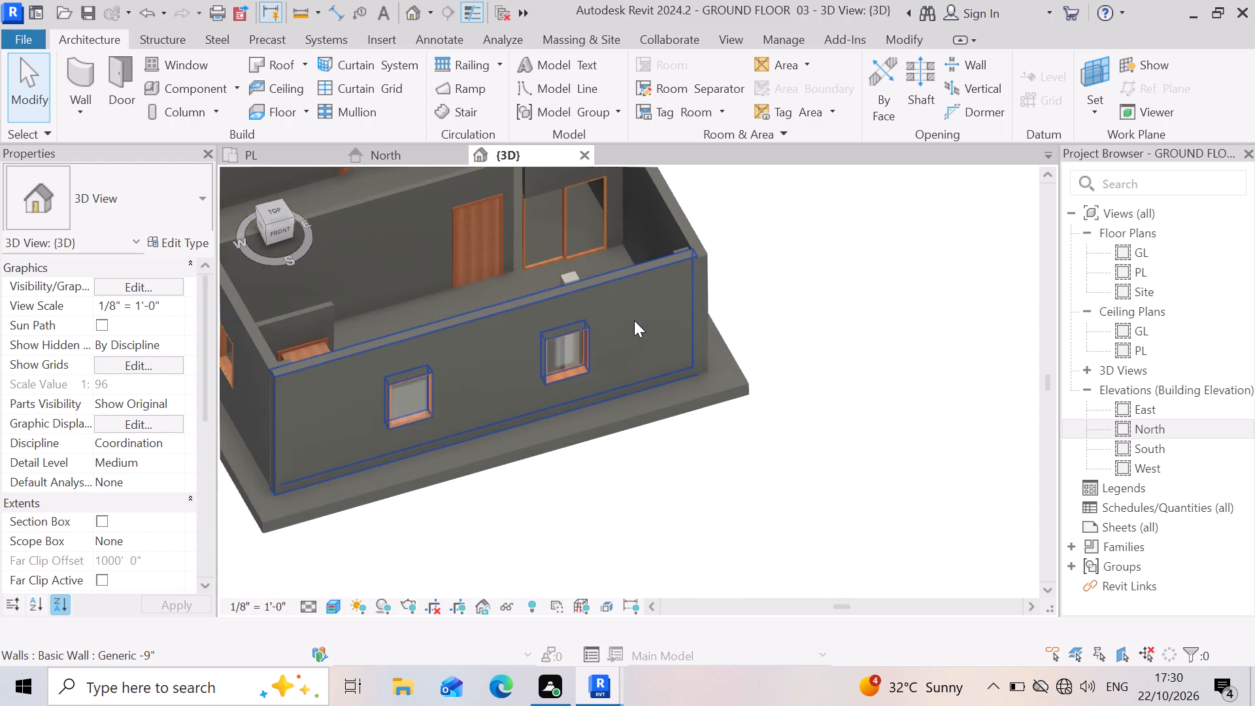
{"action": "scroll", "coordinate": [612, 322], "scroll_direction": "down", "scroll_amount": 4}
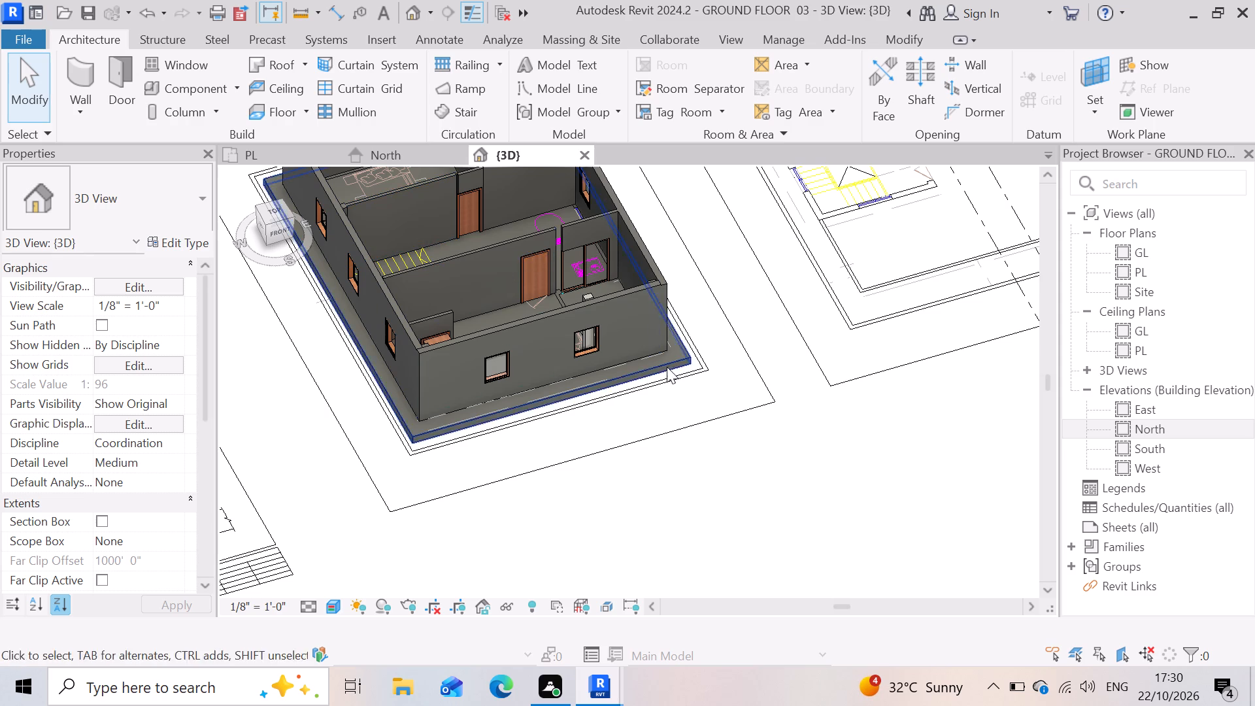
Examine the front-wall window with the 1'9" column behind it, up close and against the whole building.
{"action": "scroll", "coordinate": [629, 357], "scroll_direction": "up", "scroll_amount": 7}
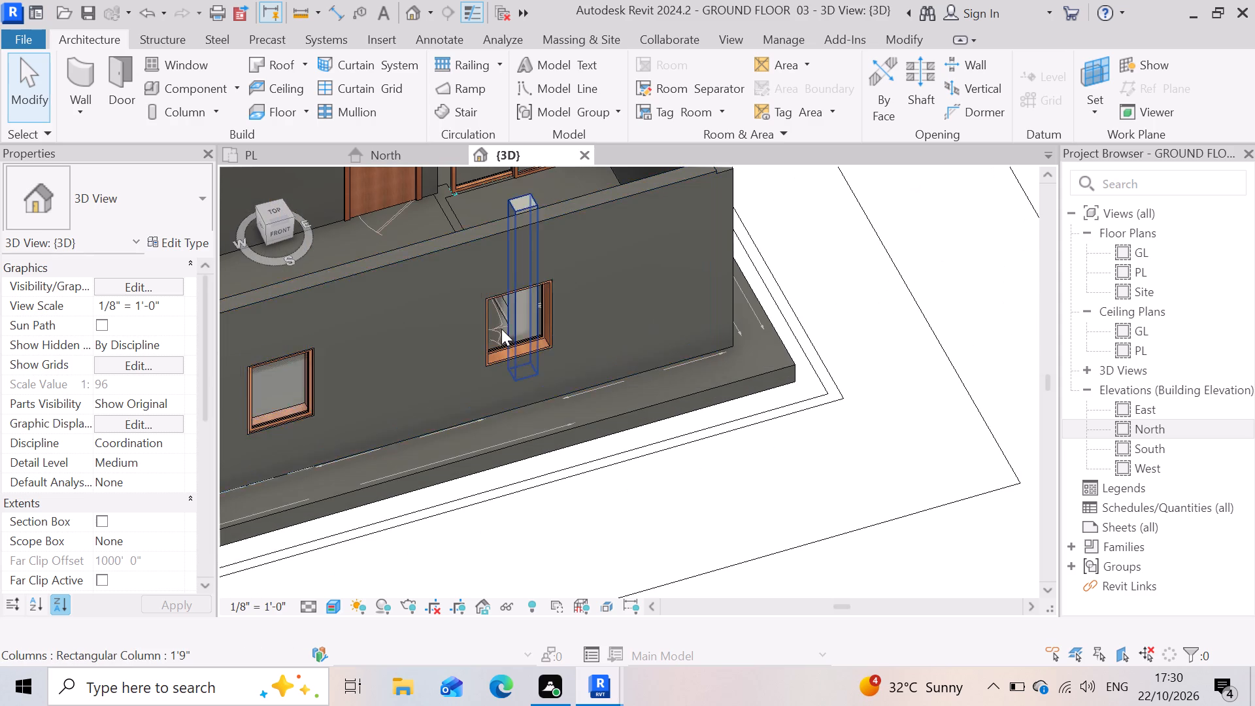
{"action": "scroll", "coordinate": [501, 328], "scroll_direction": "up", "scroll_amount": 14}
{"action": "scroll", "coordinate": [692, 309], "scroll_direction": "down", "scroll_amount": 6}
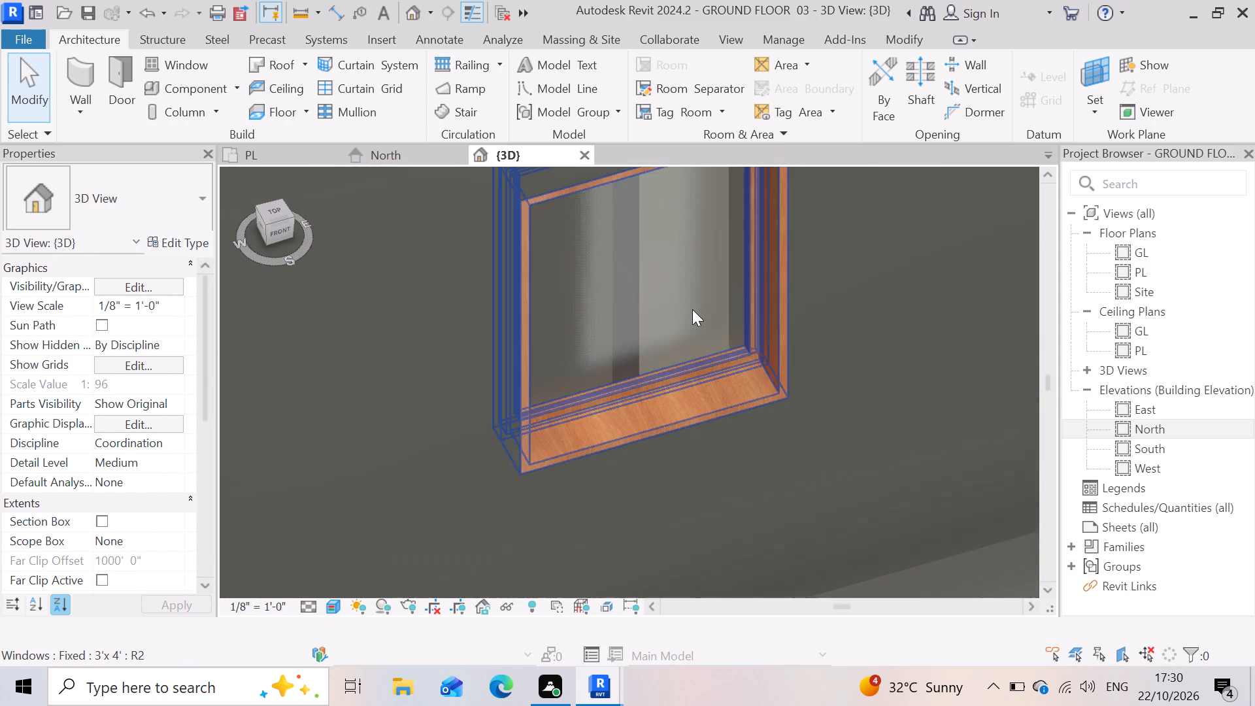
{"action": "scroll", "coordinate": [692, 309], "scroll_direction": "down", "scroll_amount": 13}
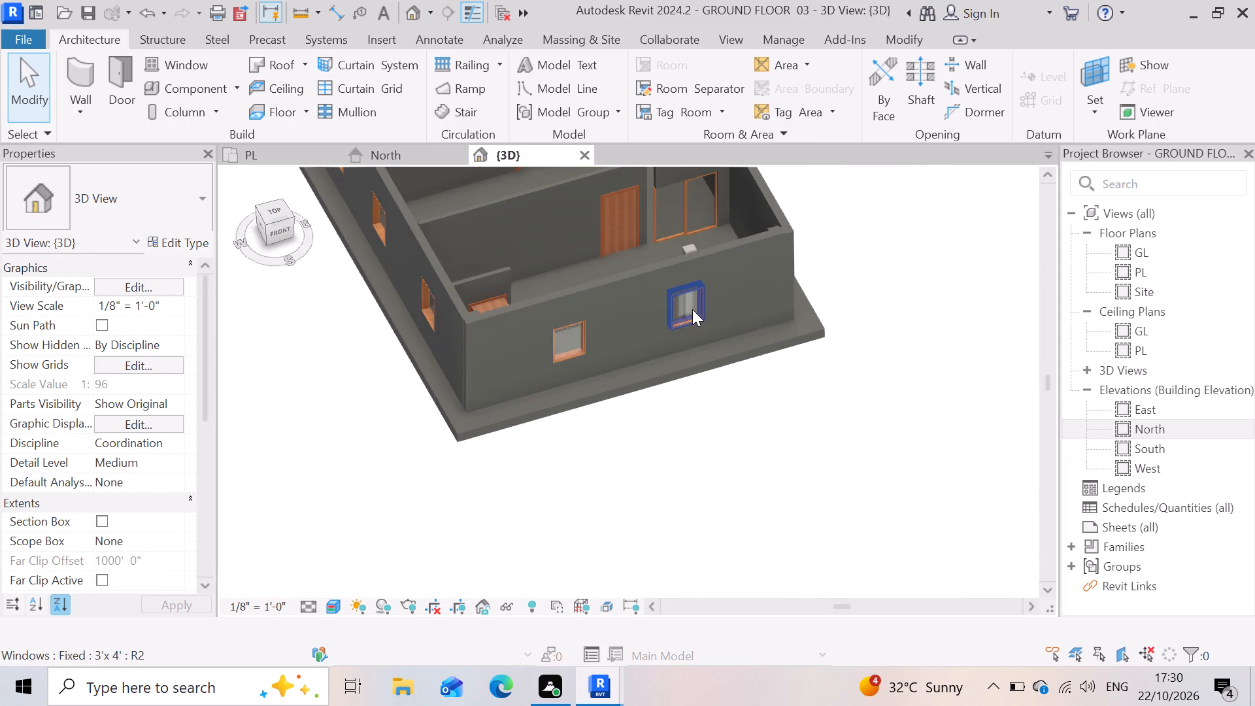
{"action": "scroll", "coordinate": [692, 309], "scroll_direction": "down", "scroll_amount": 3}
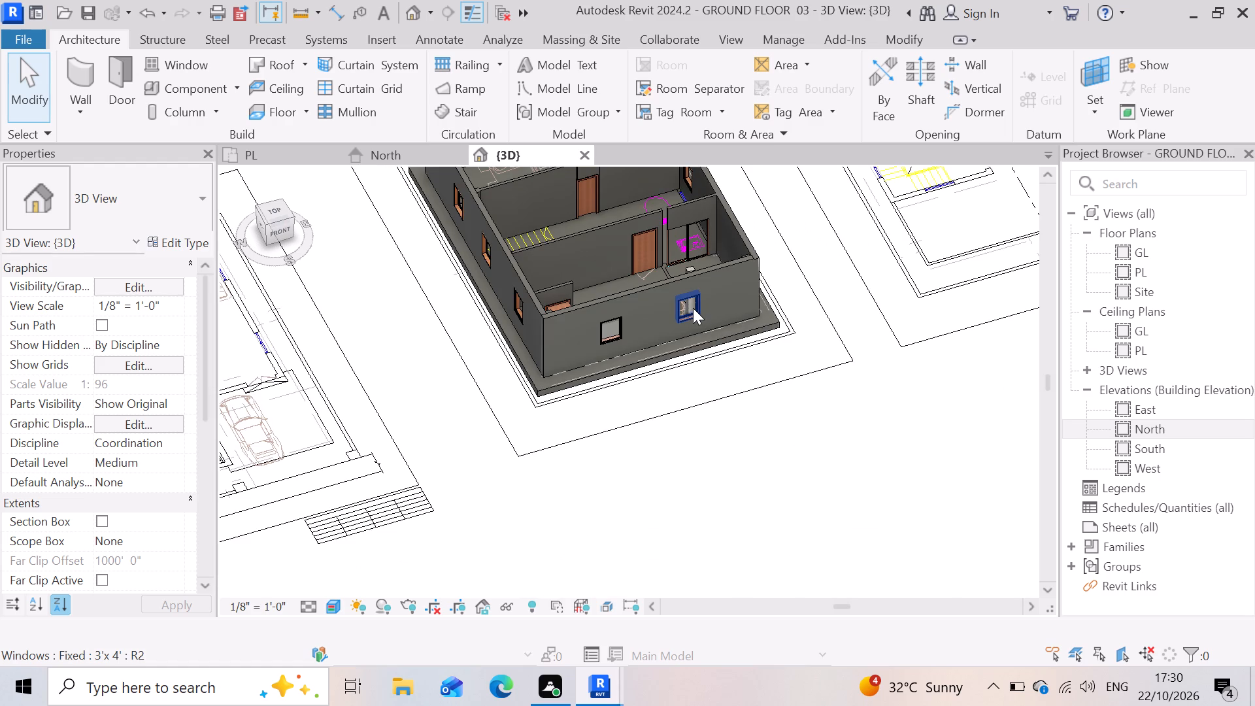
{"action": "scroll", "coordinate": [693, 308], "scroll_direction": "down", "scroll_amount": 3}
{"action": "scroll", "coordinate": [693, 309], "scroll_direction": "up", "scroll_amount": 3}
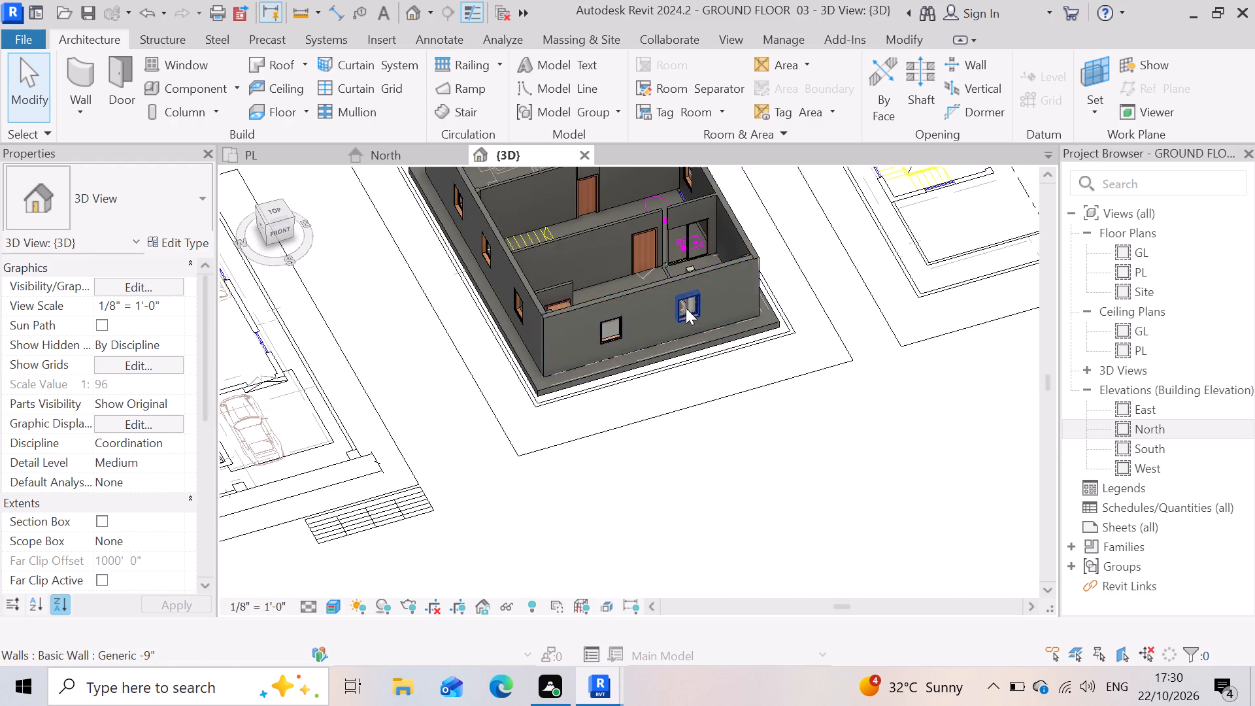
{"action": "scroll", "coordinate": [686, 308], "scroll_direction": "down", "scroll_amount": 2}
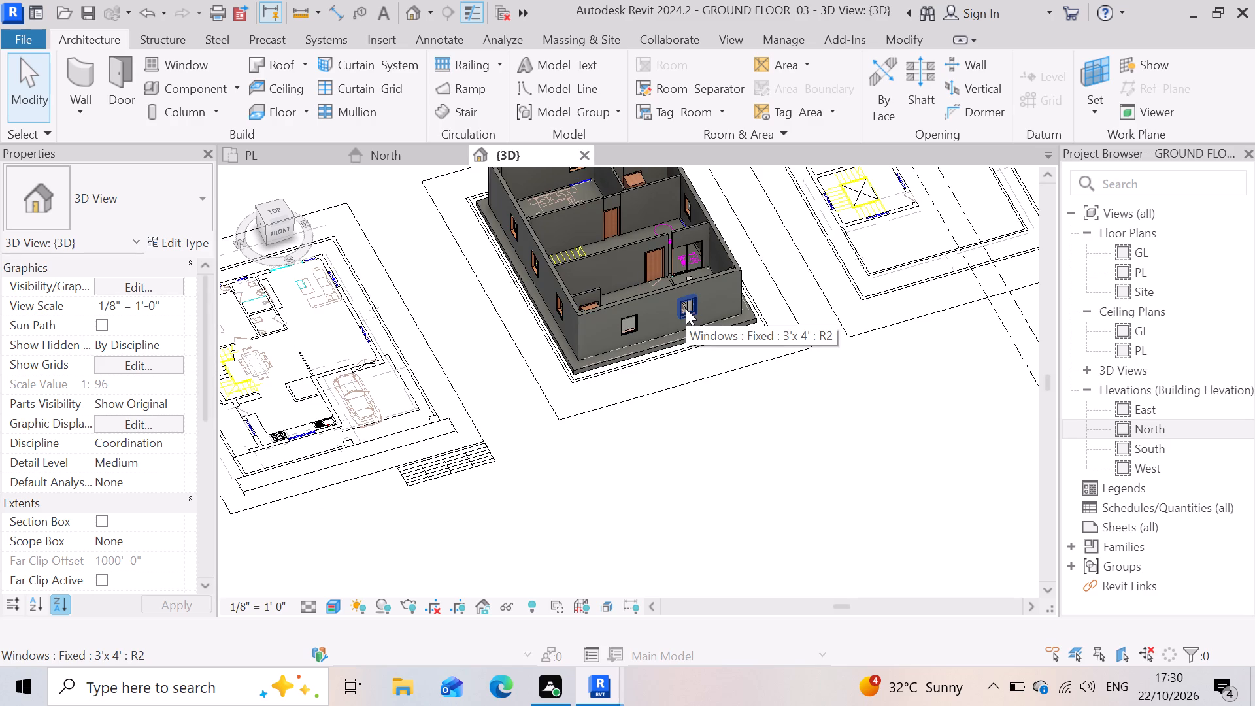
{"action": "scroll", "coordinate": [686, 309], "scroll_direction": "down", "scroll_amount": 2}
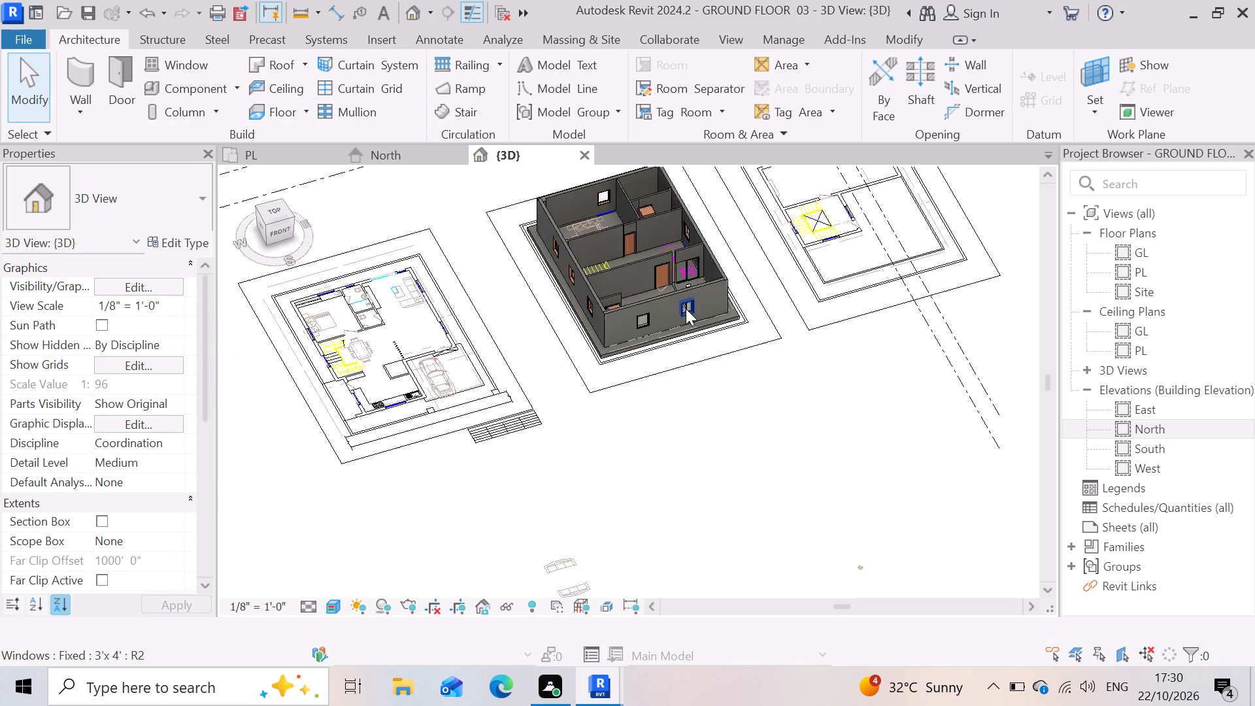
{"action": "scroll", "coordinate": [686, 309], "scroll_direction": "up", "scroll_amount": 7}
{"action": "scroll", "coordinate": [678, 299], "scroll_direction": "down", "scroll_amount": 8}
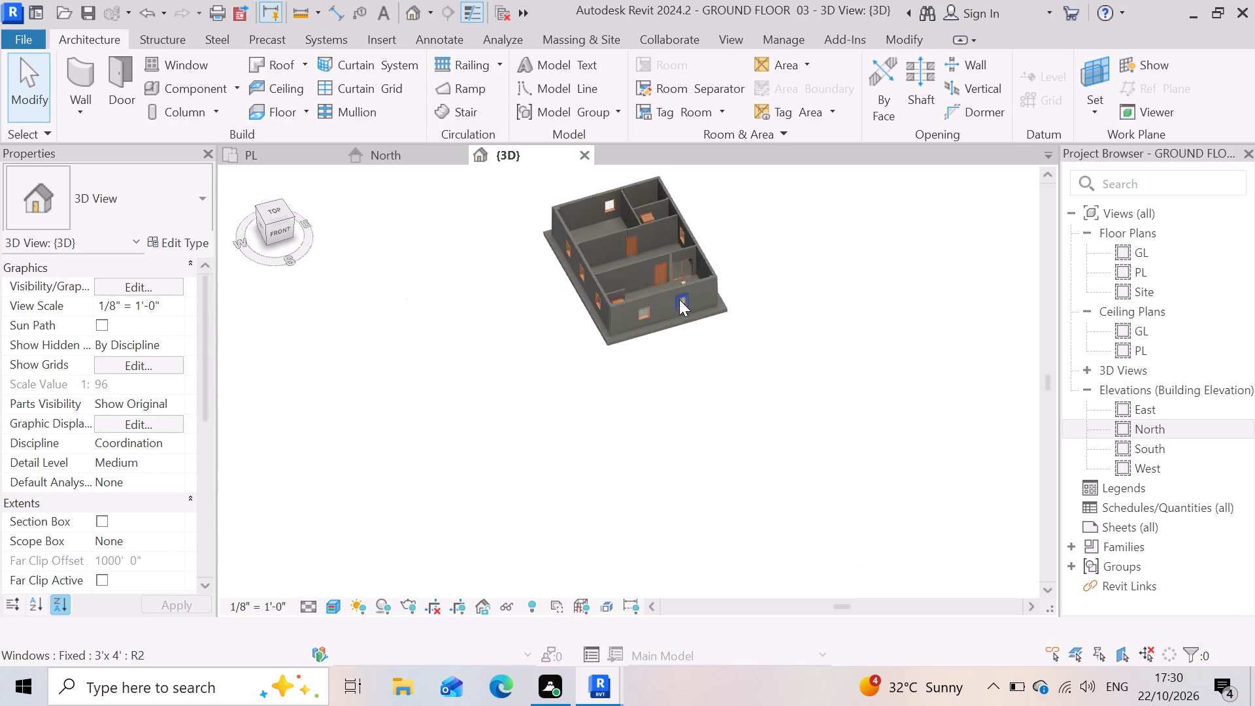
{"action": "scroll", "coordinate": [679, 299], "scroll_direction": "down", "scroll_amount": 4}
{"action": "scroll", "coordinate": [679, 244], "scroll_direction": "up", "scroll_amount": 7}
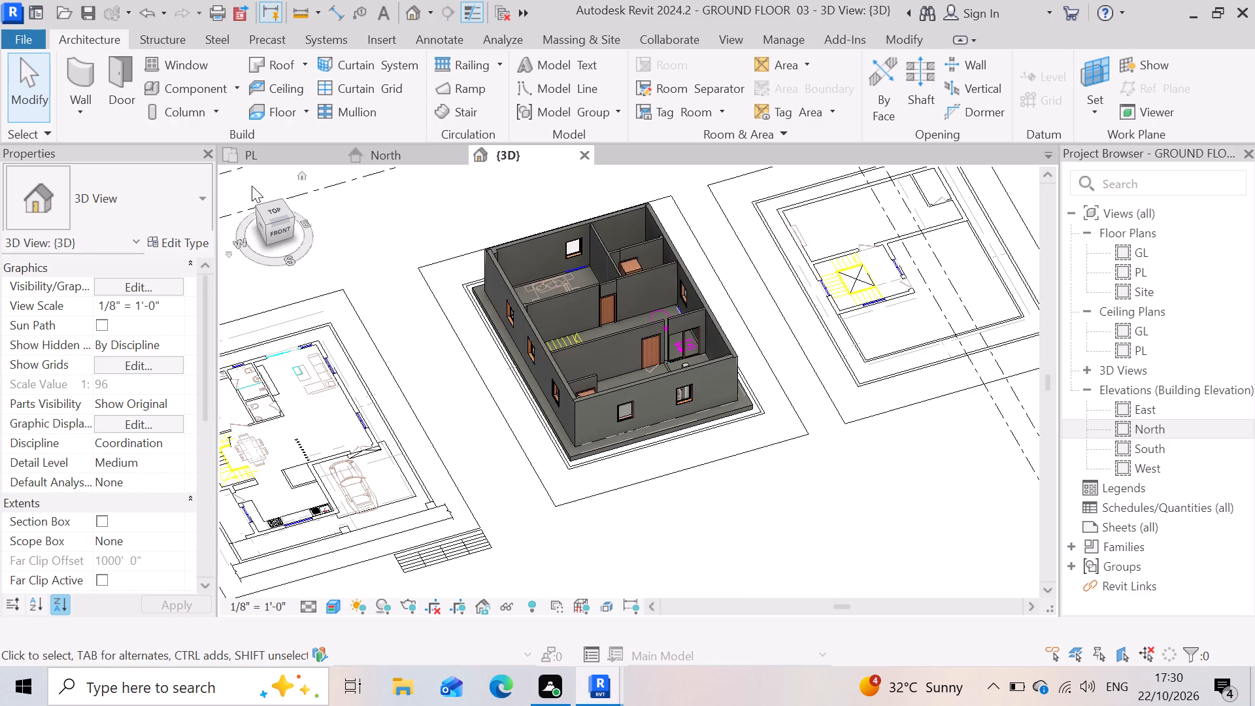
Restore the 3D view's home orientation and examine the imported plan linework on the floor beside the corner room's partition.
{"action": "left_click", "coordinate": [298, 176]}
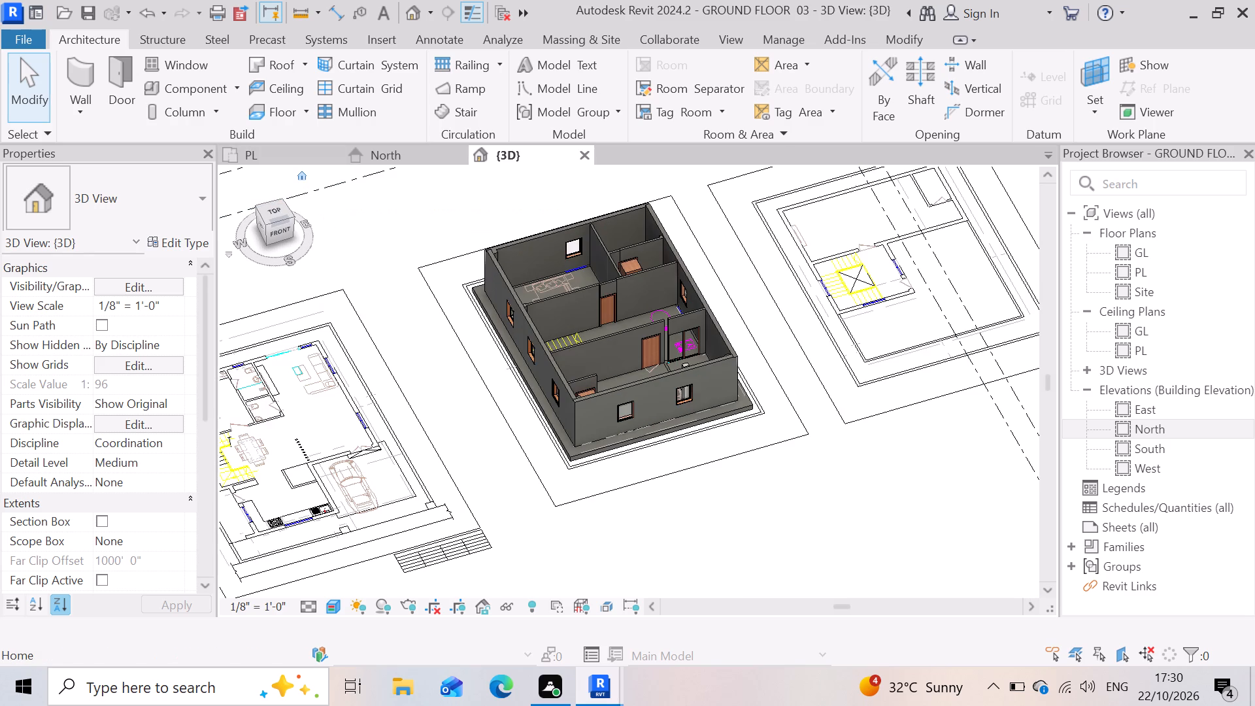
{"action": "double_click", "coordinate": [306, 173]}
{"action": "scroll", "coordinate": [780, 347], "scroll_direction": "up", "scroll_amount": 6}
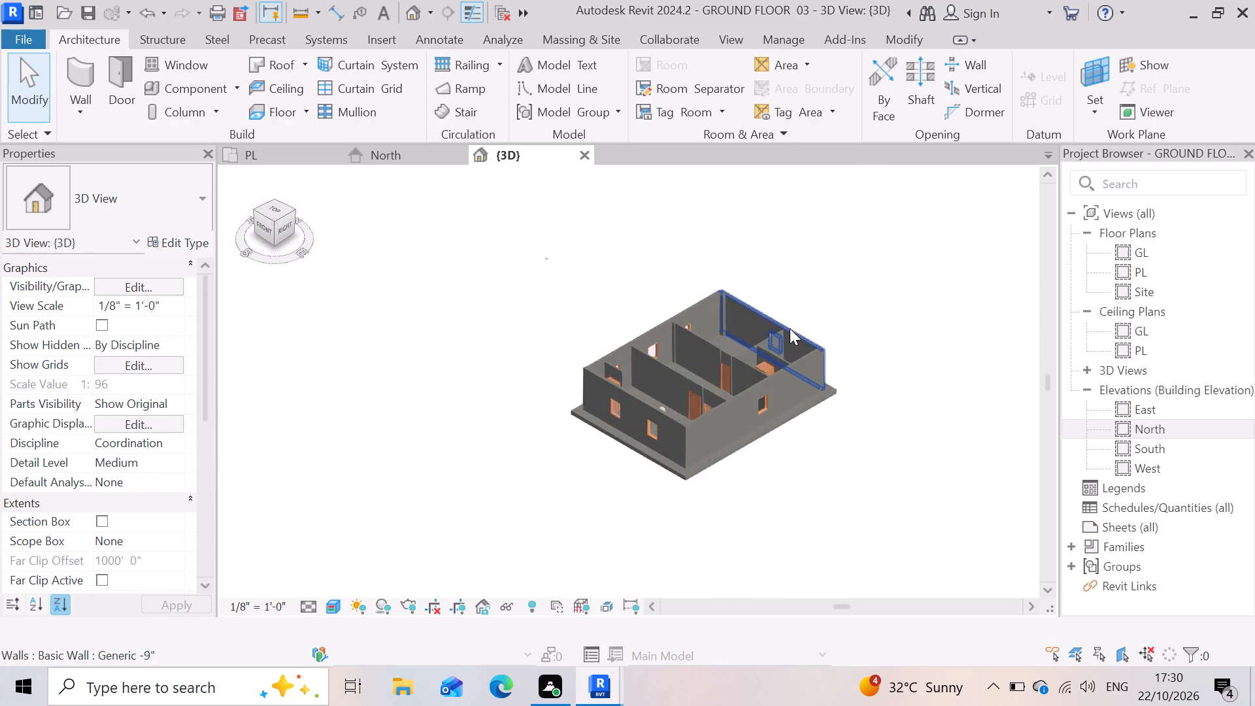
{"action": "scroll", "coordinate": [707, 453], "scroll_direction": "up", "scroll_amount": 4}
{"action": "scroll", "coordinate": [669, 392], "scroll_direction": "up", "scroll_amount": 3}
{"action": "scroll", "coordinate": [695, 311], "scroll_direction": "up", "scroll_amount": 3}
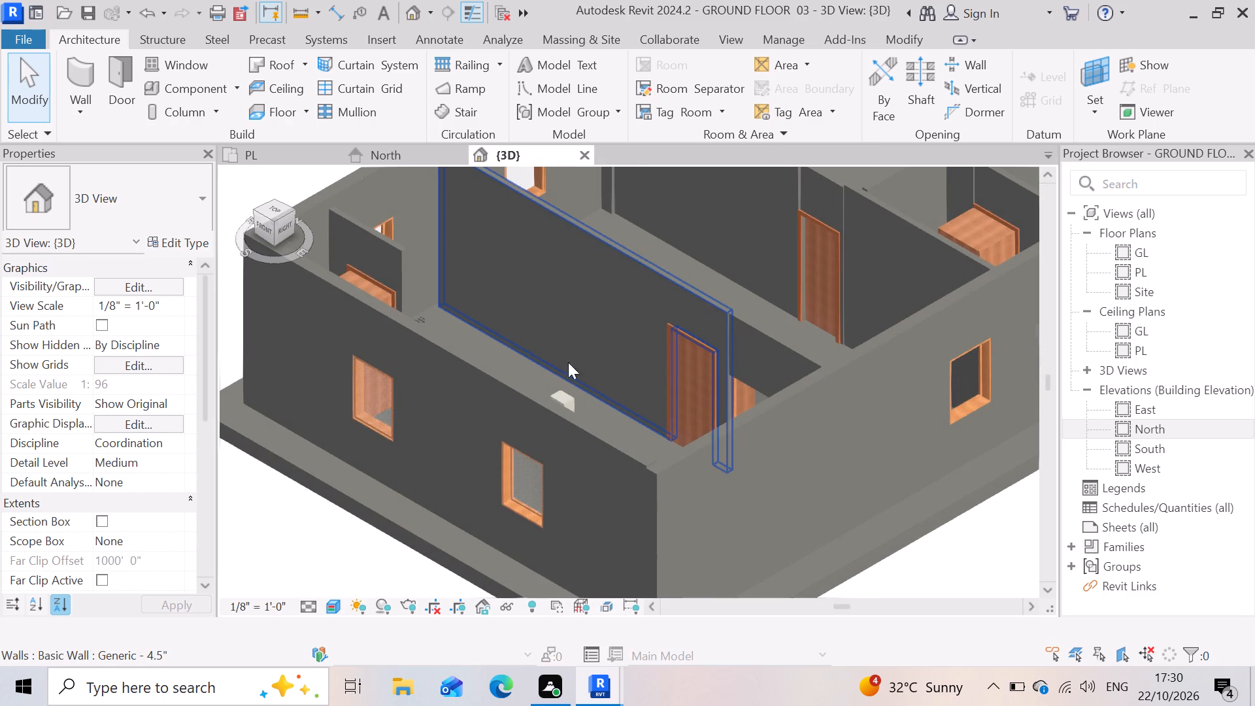
{"action": "scroll", "coordinate": [492, 443], "scroll_direction": "up", "scroll_amount": 2}
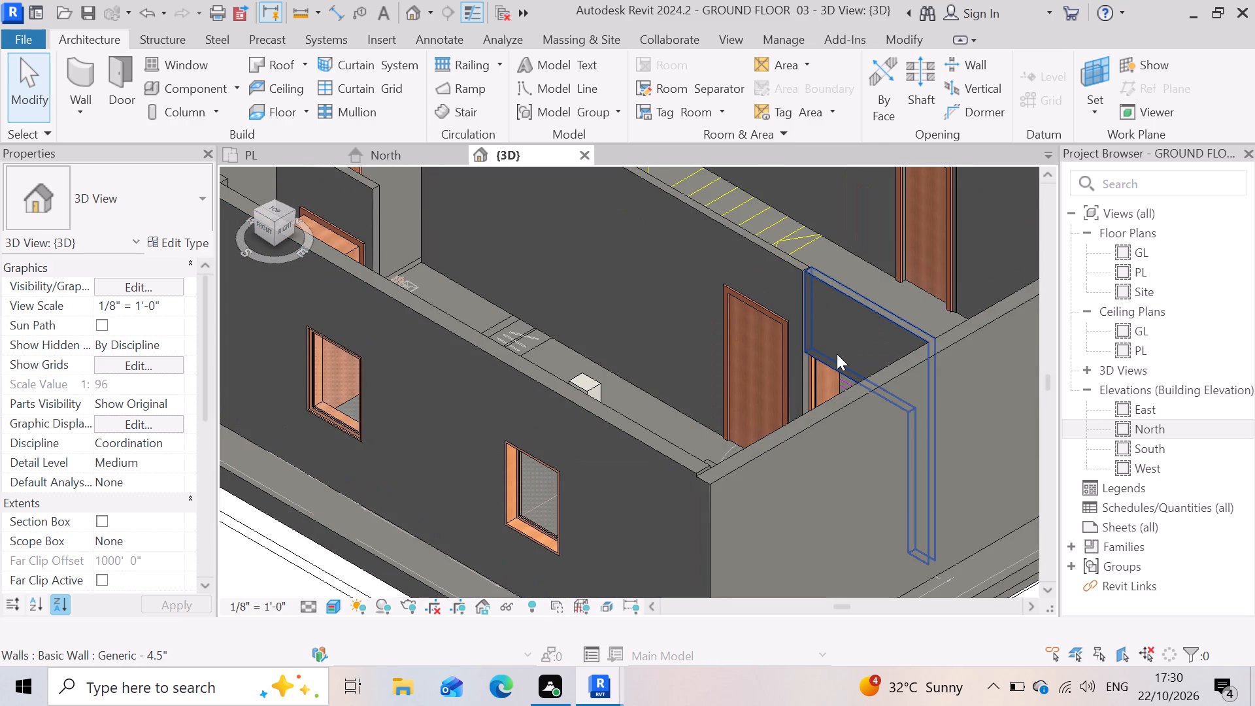
{"action": "scroll", "coordinate": [836, 350], "scroll_direction": "down", "scroll_amount": 4}
{"action": "scroll", "coordinate": [543, 258], "scroll_direction": "up", "scroll_amount": 3}
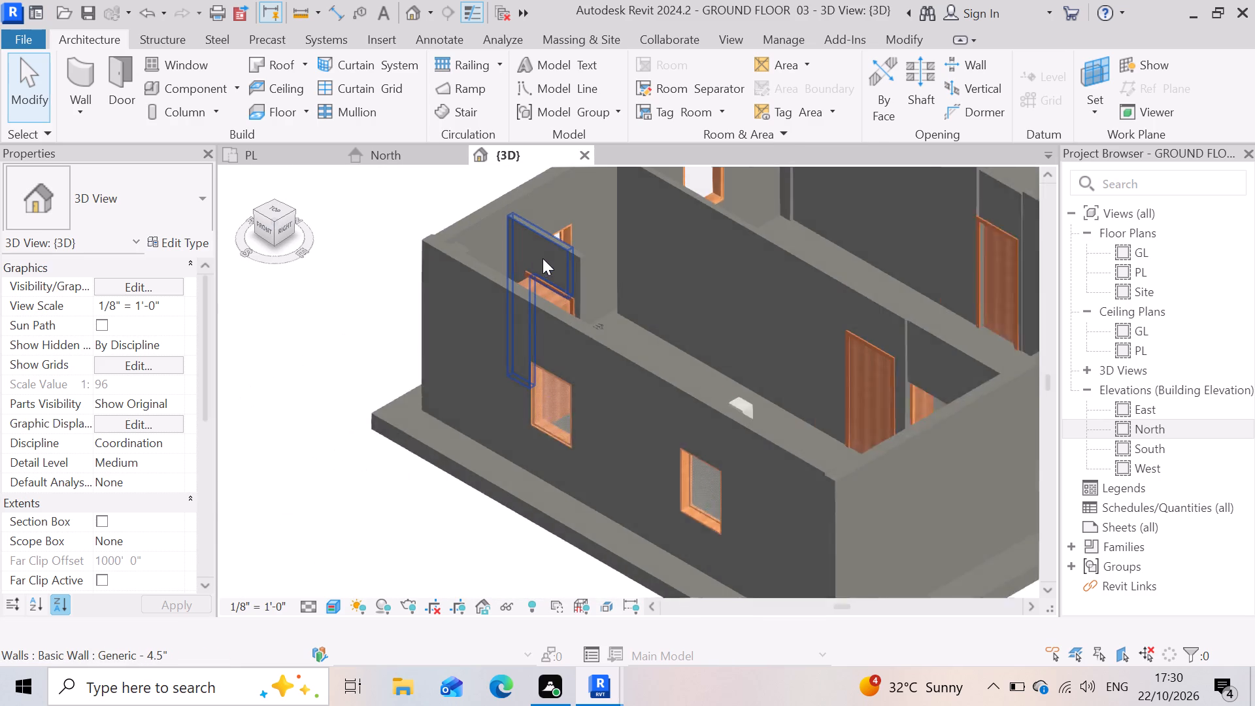
{"action": "scroll", "coordinate": [692, 297], "scroll_direction": "up", "scroll_amount": 3}
{"action": "scroll", "coordinate": [575, 346], "scroll_direction": "up", "scroll_amount": 3}
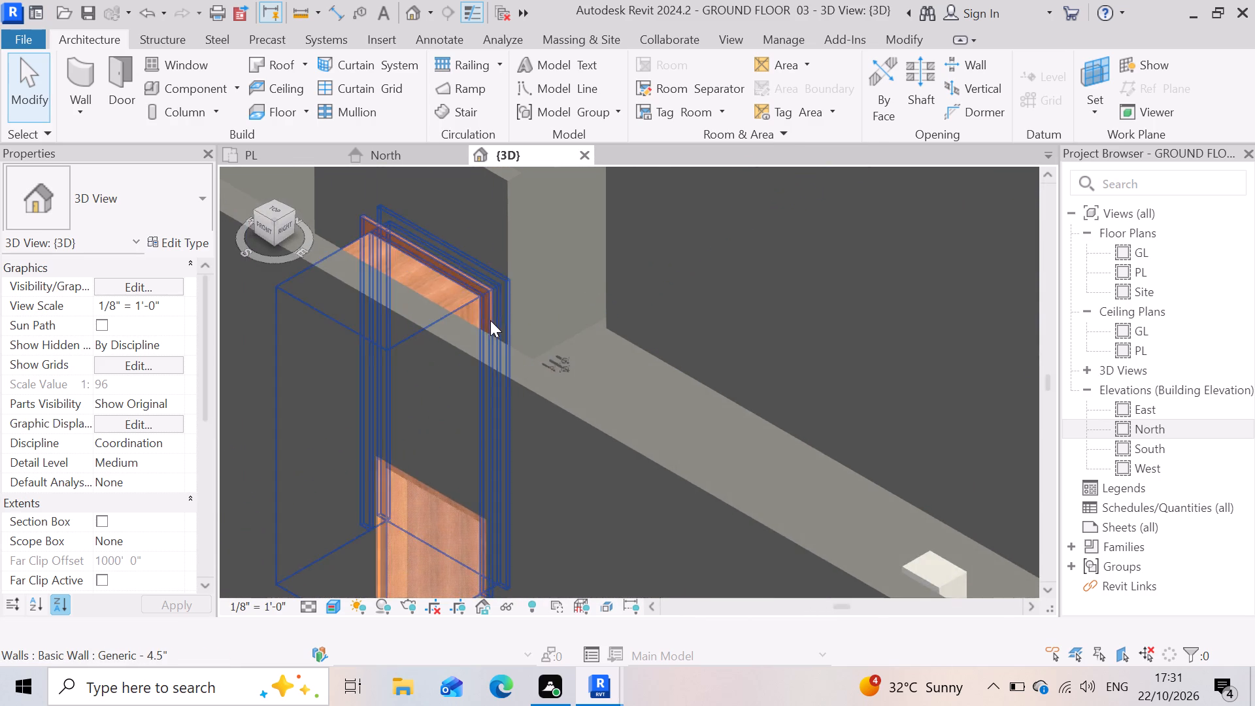
{"action": "scroll", "coordinate": [489, 312], "scroll_direction": "up", "scroll_amount": 3}
{"action": "scroll", "coordinate": [614, 403], "scroll_direction": "up", "scroll_amount": 2}
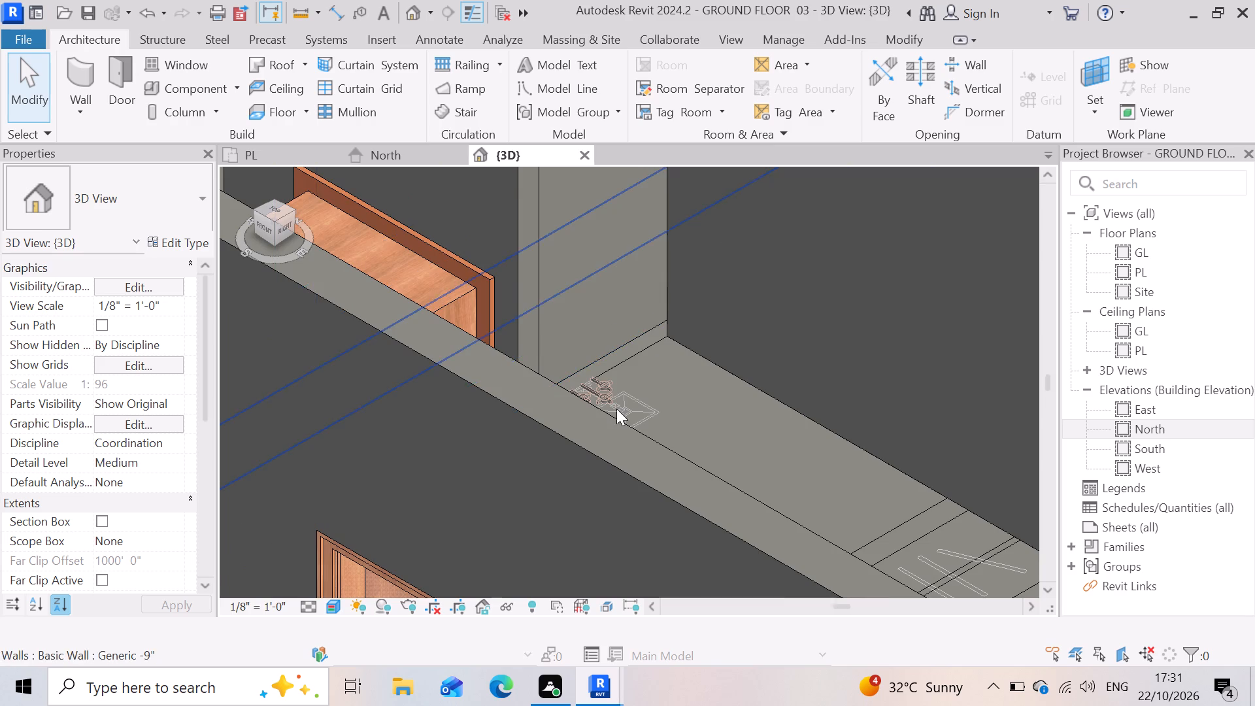
{"action": "scroll", "coordinate": [616, 409], "scroll_direction": "up", "scroll_amount": 12}
{"action": "scroll", "coordinate": [601, 350], "scroll_direction": "up", "scroll_amount": 4}
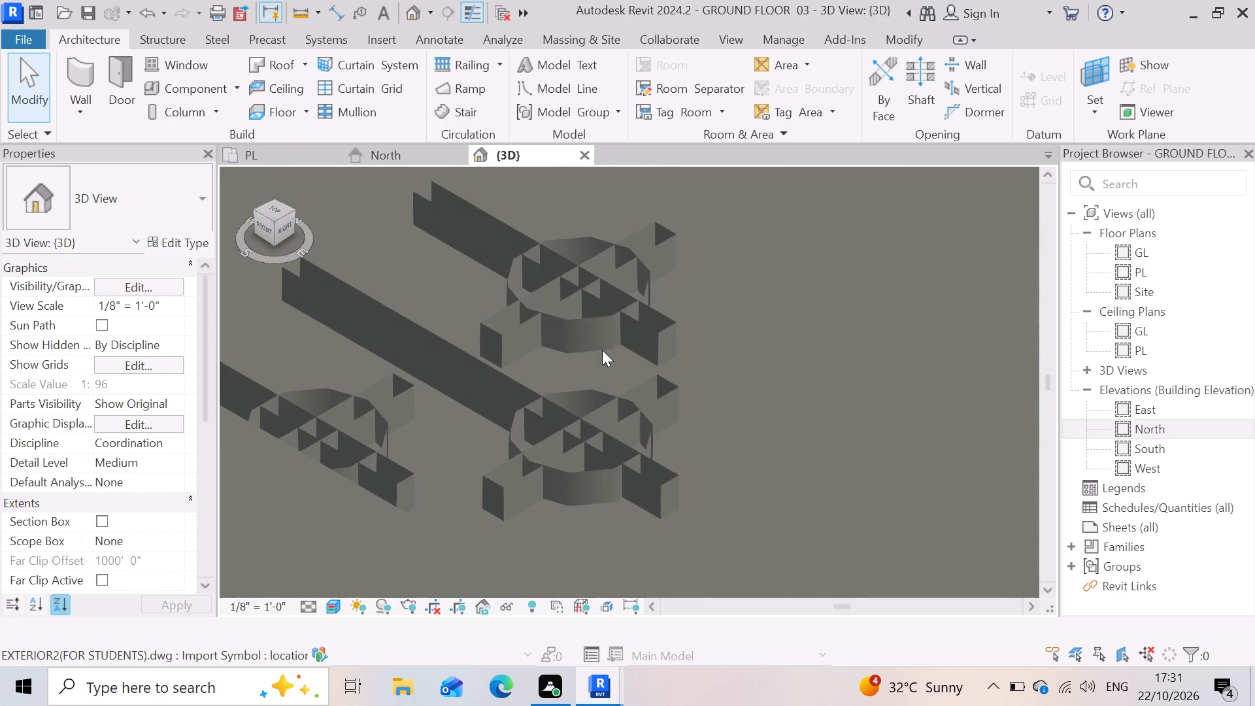
{"action": "scroll", "coordinate": [548, 360], "scroll_direction": "down", "scroll_amount": 17}
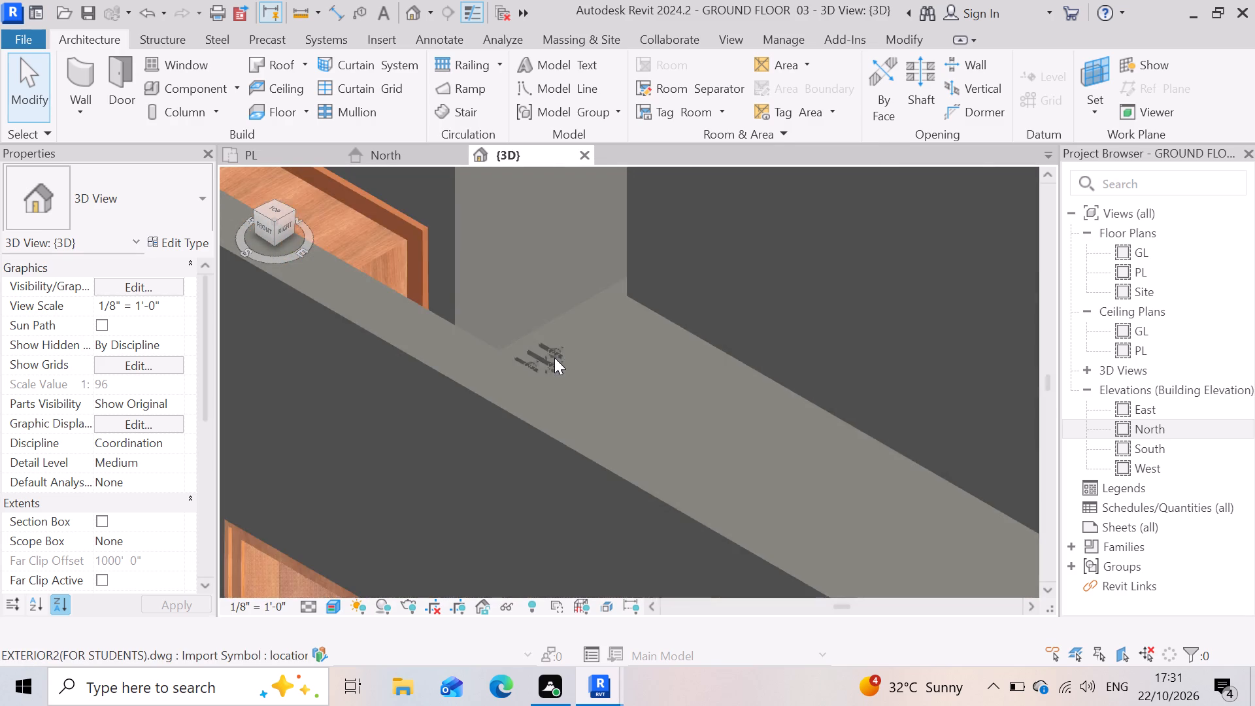
{"action": "scroll", "coordinate": [554, 358], "scroll_direction": "down", "scroll_amount": 10}
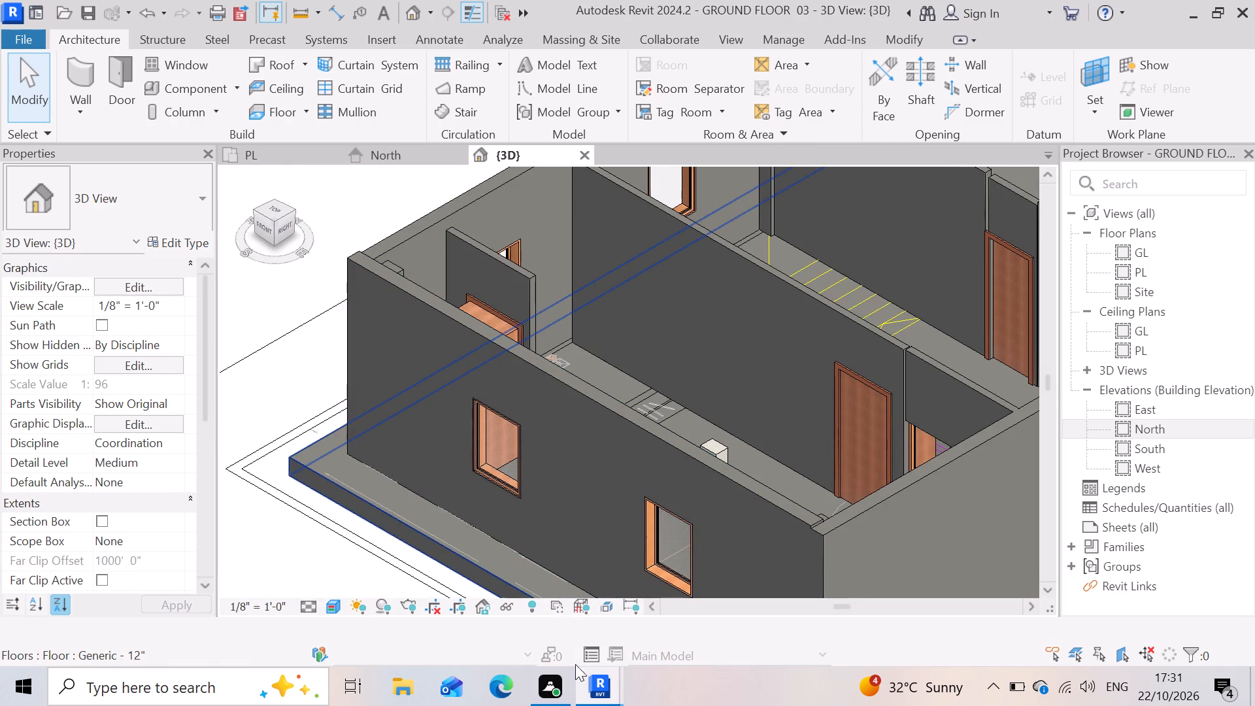
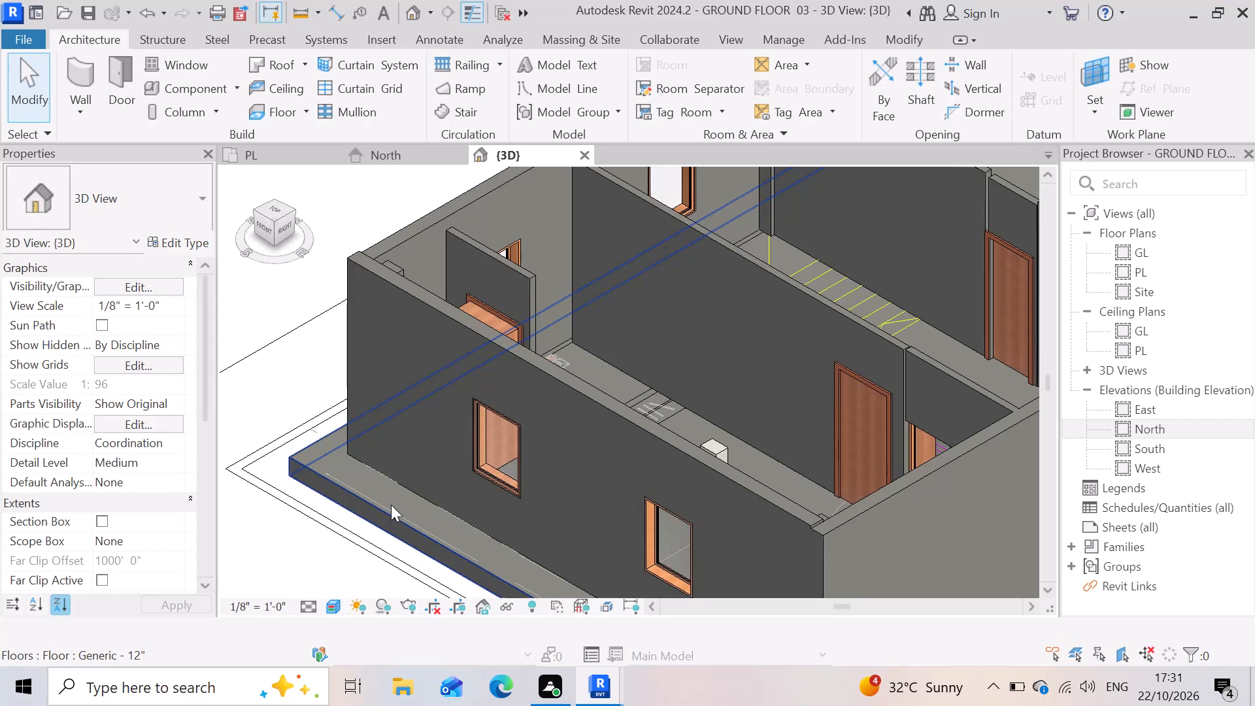
Examine the room interiors and the imported plan linework on the floor around the far corner column in 3D.
{"action": "scroll", "coordinate": [767, 256], "scroll_direction": "down", "scroll_amount": 1}
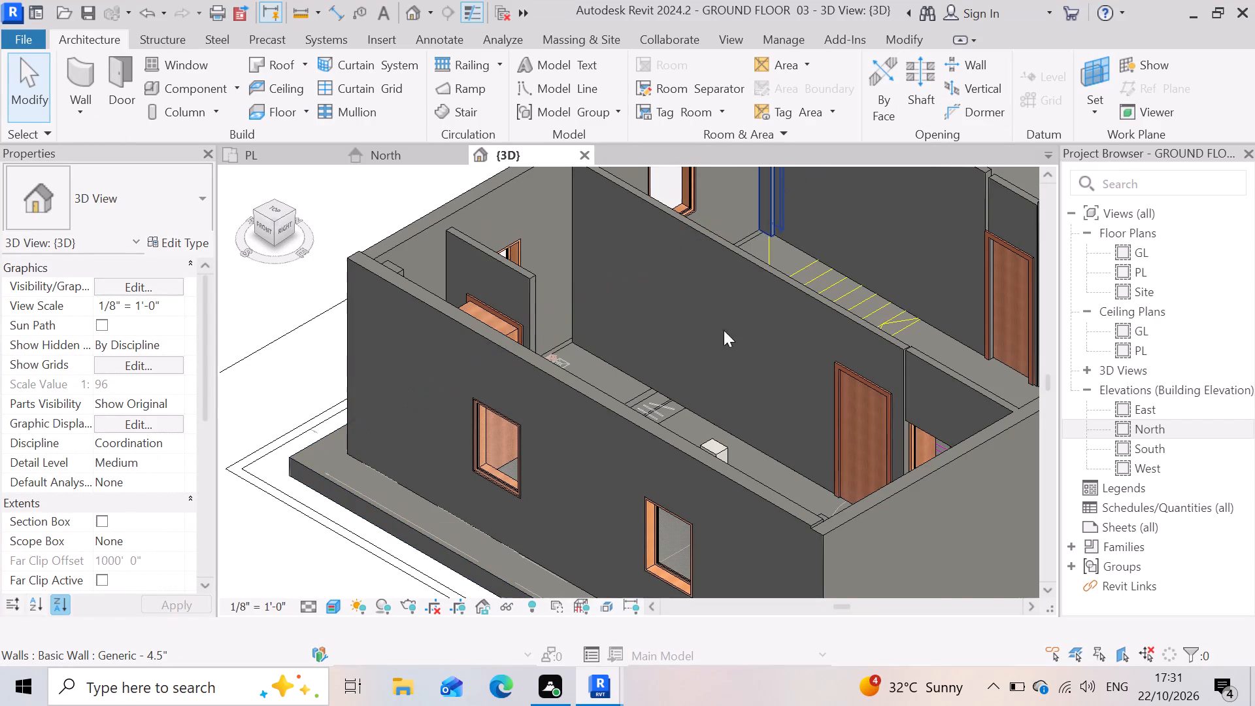
{"action": "scroll", "coordinate": [549, 344], "scroll_direction": "up", "scroll_amount": 4}
{"action": "scroll", "coordinate": [583, 260], "scroll_direction": "up", "scroll_amount": 4}
{"action": "scroll", "coordinate": [633, 427], "scroll_direction": "down", "scroll_amount": 6}
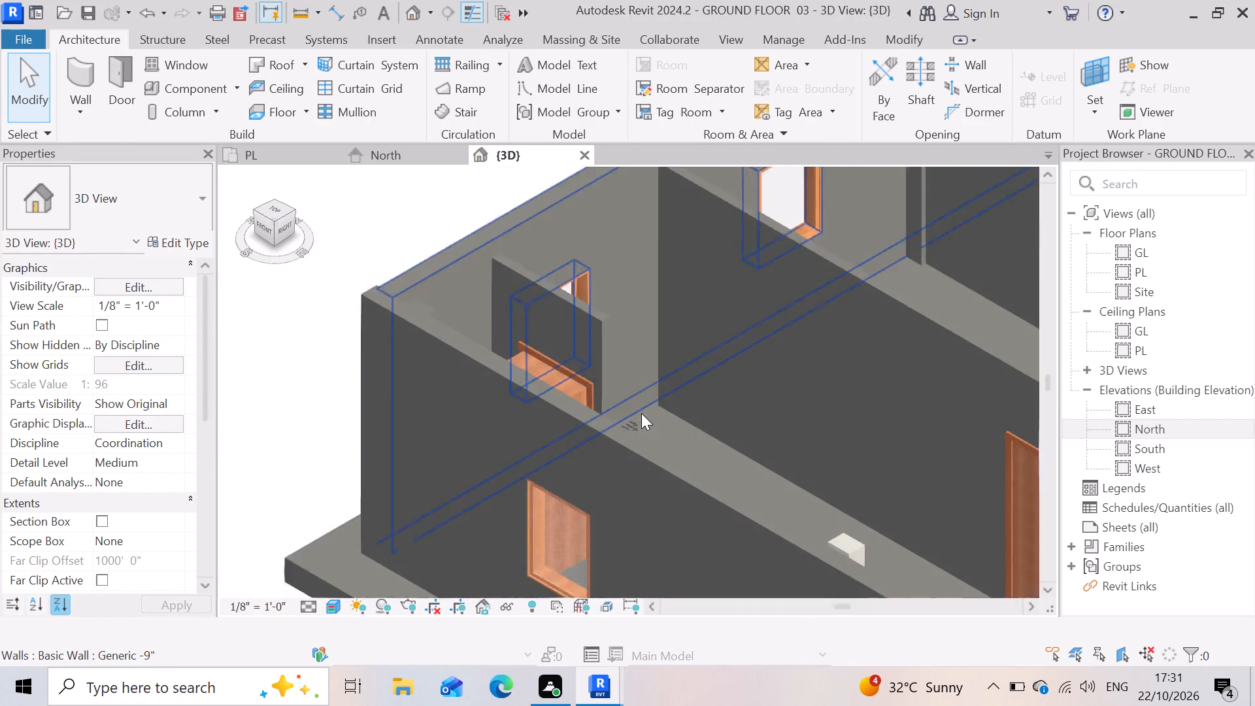
{"action": "scroll", "coordinate": [641, 413], "scroll_direction": "down", "scroll_amount": 6}
{"action": "scroll", "coordinate": [454, 361], "scroll_direction": "down", "scroll_amount": 3}
{"action": "scroll", "coordinate": [711, 342], "scroll_direction": "up", "scroll_amount": 2}
{"action": "scroll", "coordinate": [798, 283], "scroll_direction": "up", "scroll_amount": 2}
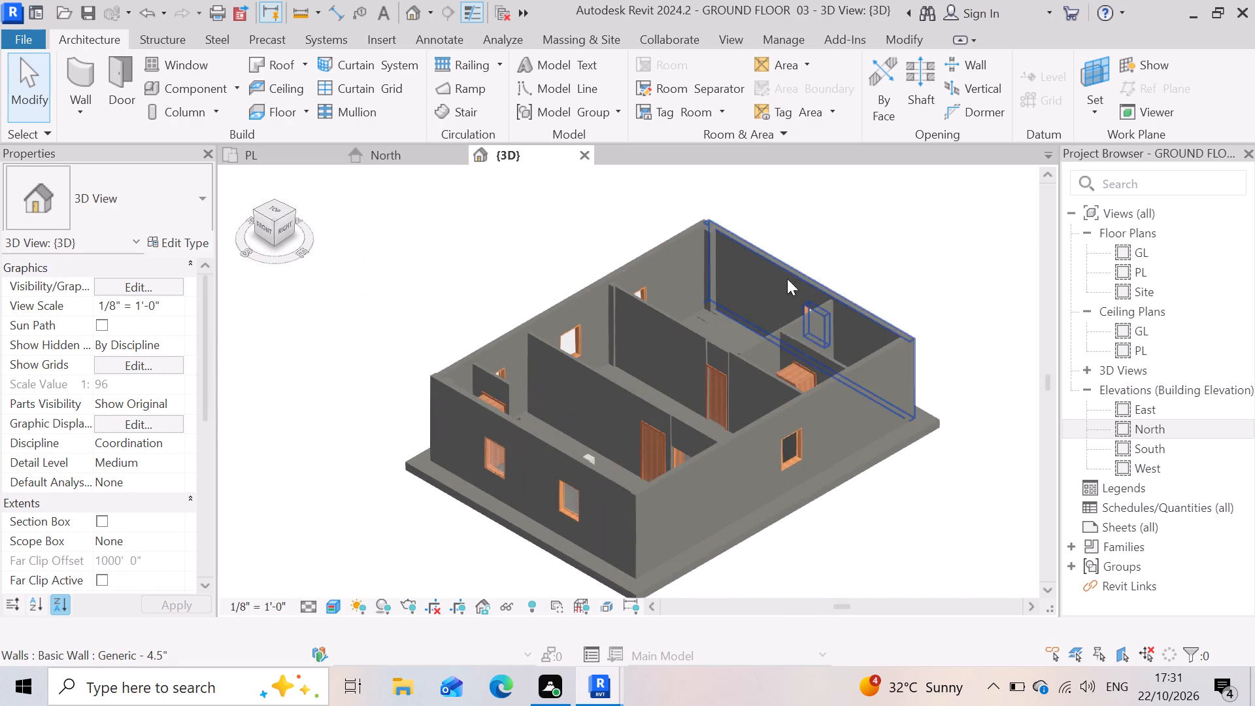
{"action": "scroll", "coordinate": [787, 278], "scroll_direction": "up", "scroll_amount": 2}
{"action": "scroll", "coordinate": [718, 269], "scroll_direction": "up", "scroll_amount": 3}
{"action": "scroll", "coordinate": [531, 420], "scroll_direction": "down", "scroll_amount": 2}
{"action": "scroll", "coordinate": [582, 395], "scroll_direction": "up", "scroll_amount": 5}
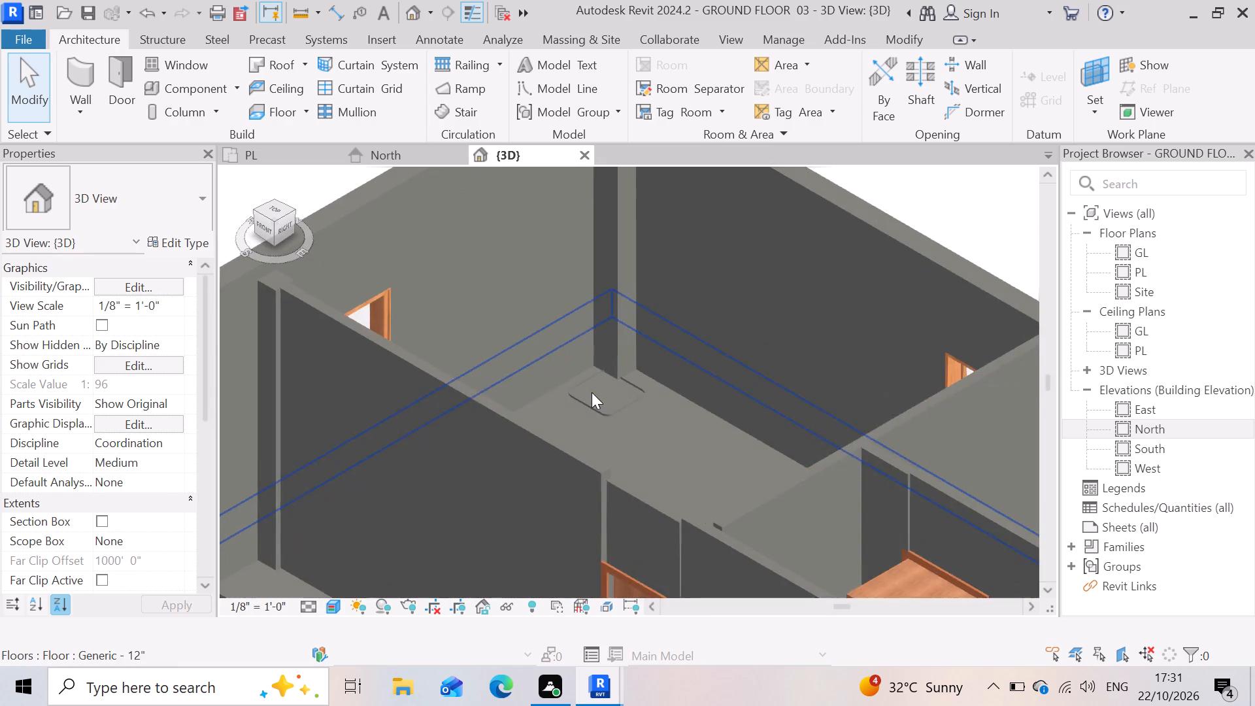
{"action": "scroll", "coordinate": [592, 392], "scroll_direction": "up", "scroll_amount": 10}
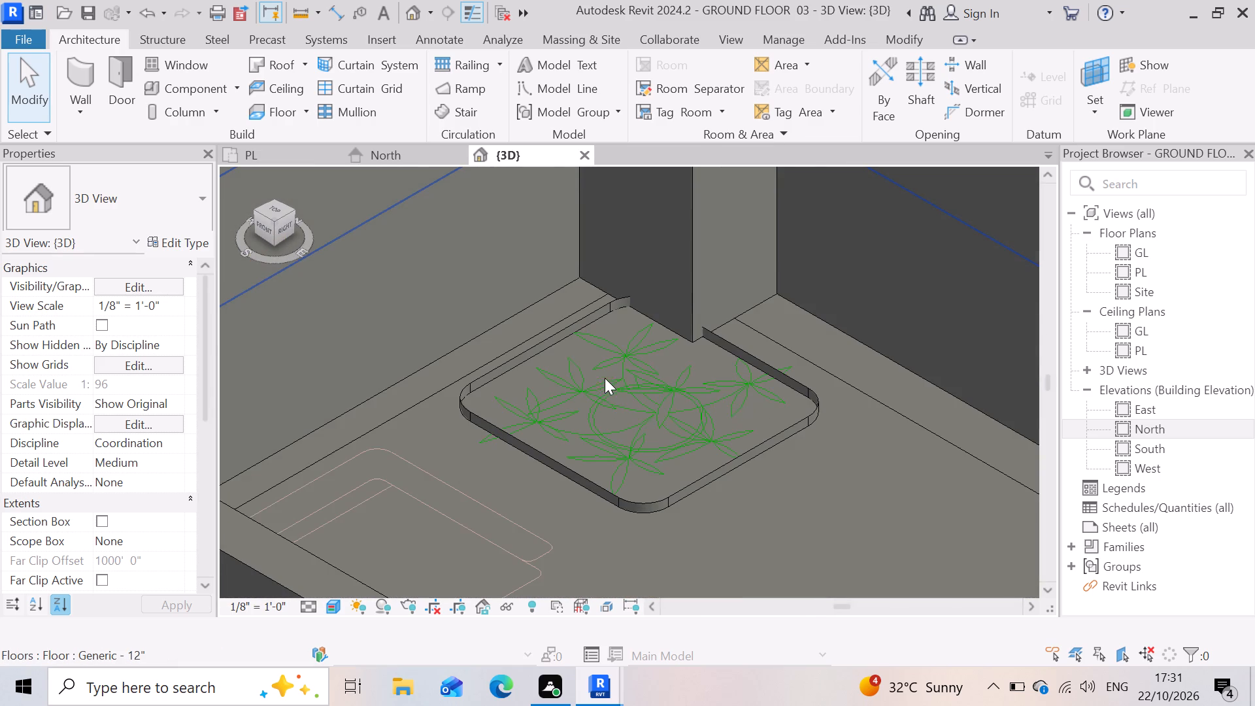
{"action": "scroll", "coordinate": [590, 363], "scroll_direction": "up", "scroll_amount": 4}
{"action": "scroll", "coordinate": [788, 387], "scroll_direction": "down", "scroll_amount": 9}
{"action": "scroll", "coordinate": [733, 363], "scroll_direction": "down", "scroll_amount": 4}
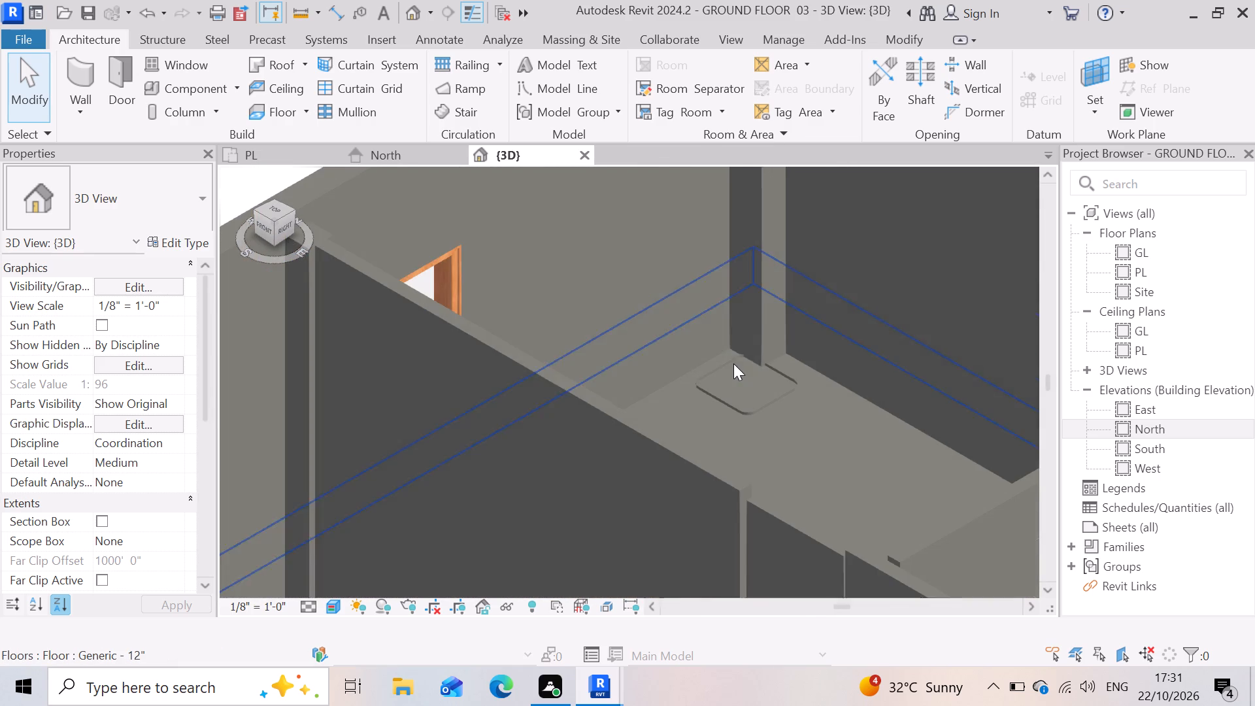
Select all 1'9" rectangular columns visible in the 3D view and copy them to the clipboard in the North elevation.
{"action": "left_click", "coordinate": [772, 331]}
{"action": "right_click", "coordinate": [775, 335]}
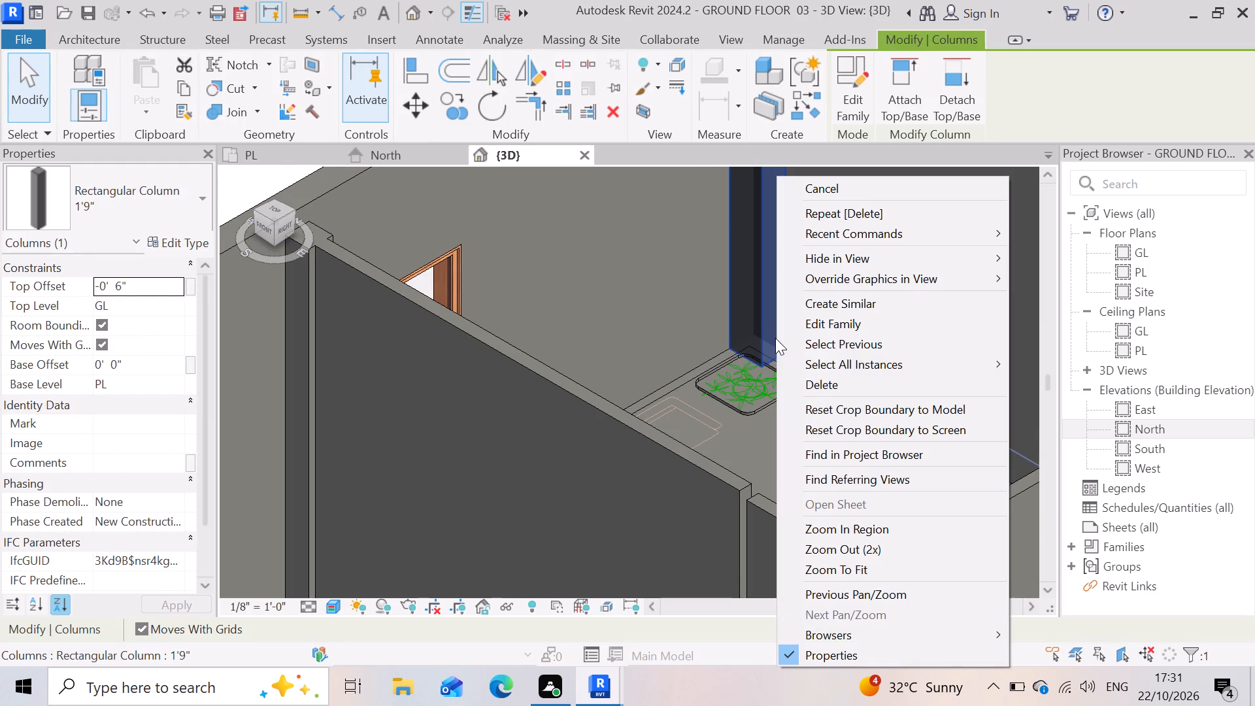
{"action": "left_click", "coordinate": [446, 473]}
{"action": "scroll", "coordinate": [562, 400], "scroll_direction": "down", "scroll_amount": 12}
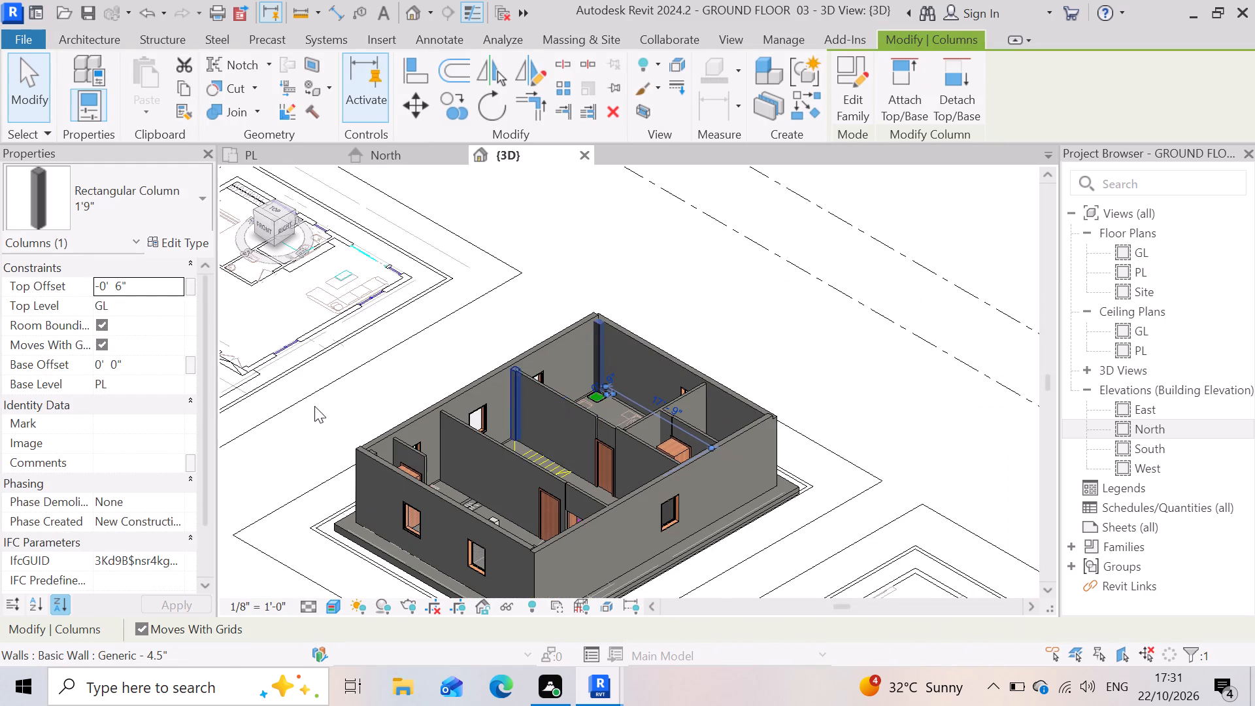
{"action": "right_click", "coordinate": [605, 259]}
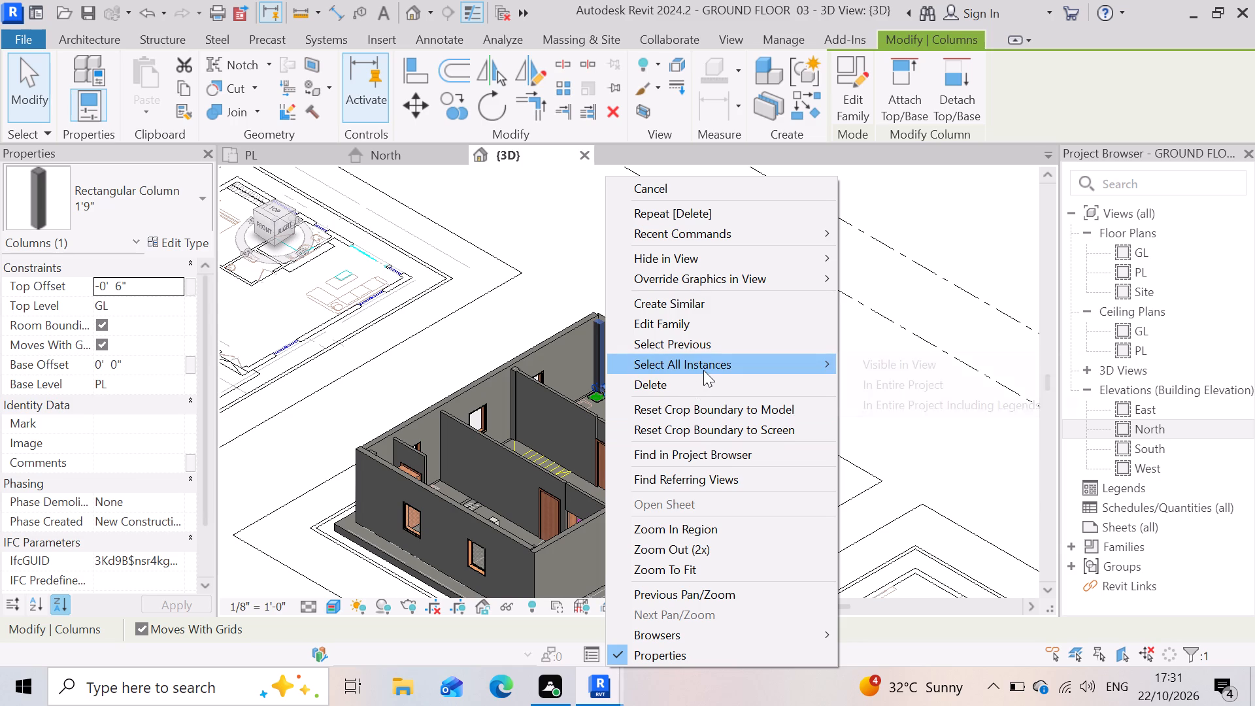
{"action": "left_click", "coordinate": [906, 359]}
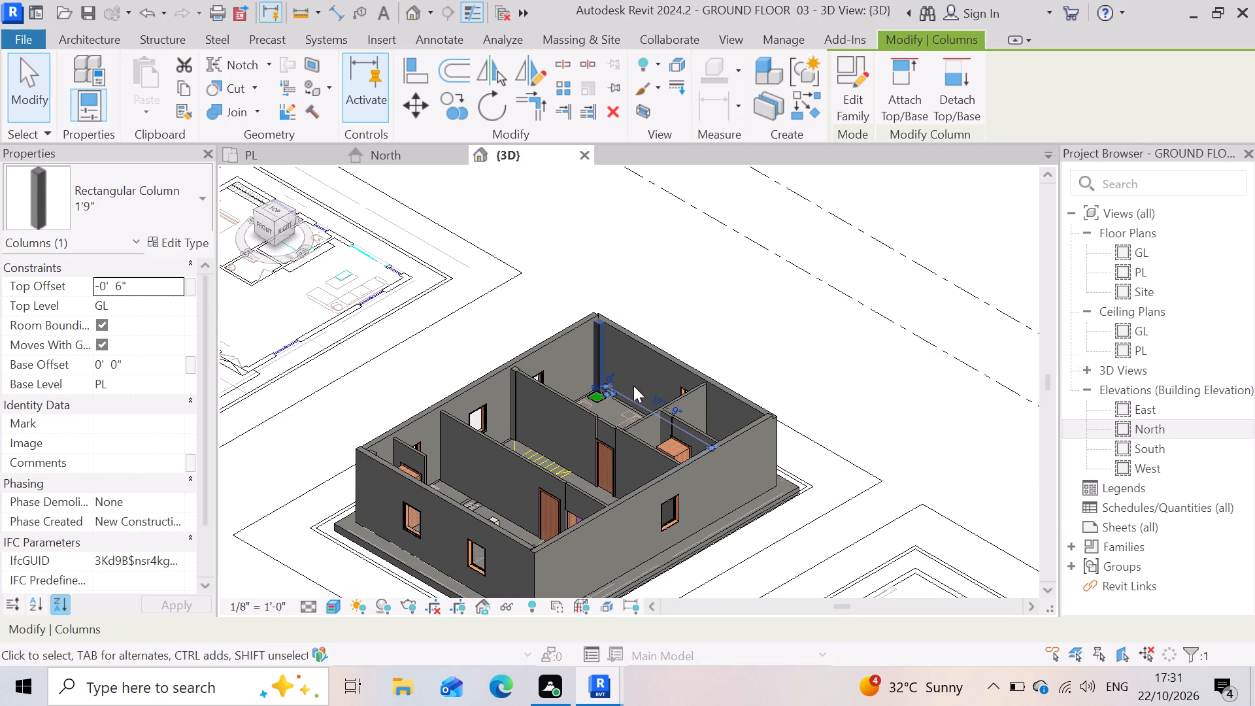
{"action": "scroll", "coordinate": [601, 345], "scroll_direction": "down", "scroll_amount": 4}
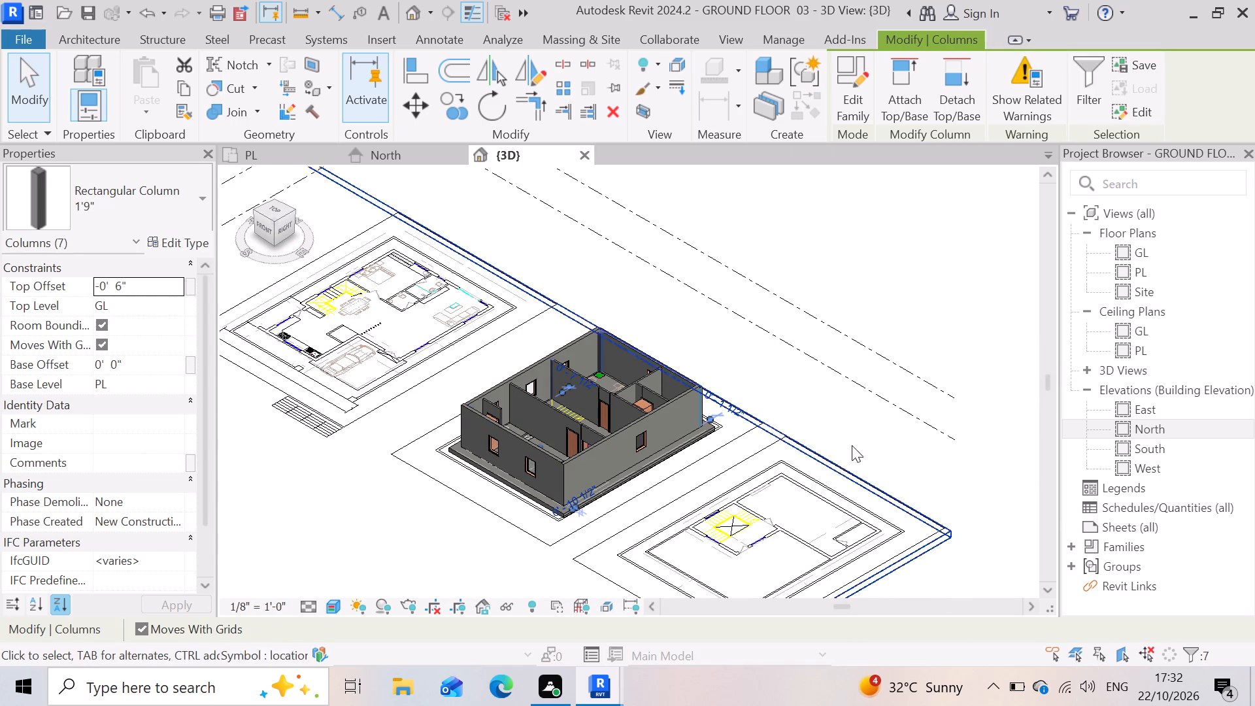
{"action": "double_click", "coordinate": [1190, 426]}
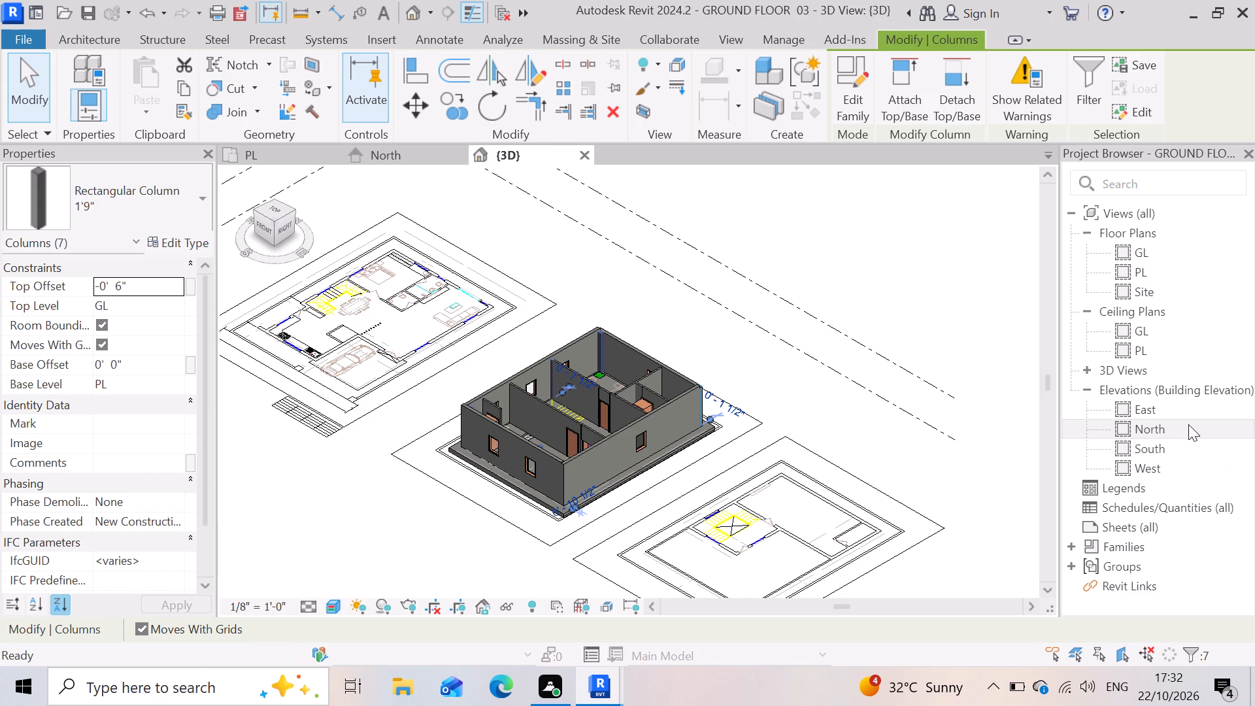
{"action": "scroll", "coordinate": [5, 21], "scroll_direction": "up", "scroll_amount": 3}
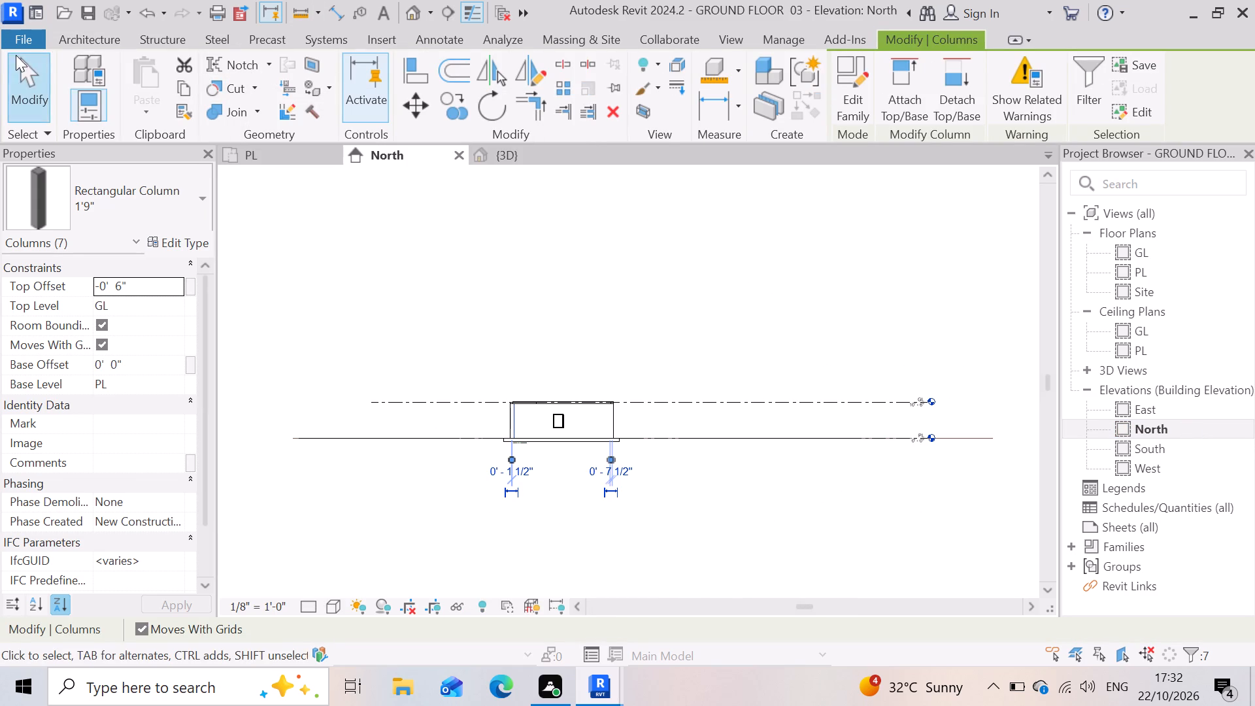
{"action": "left_click", "coordinate": [182, 80]}
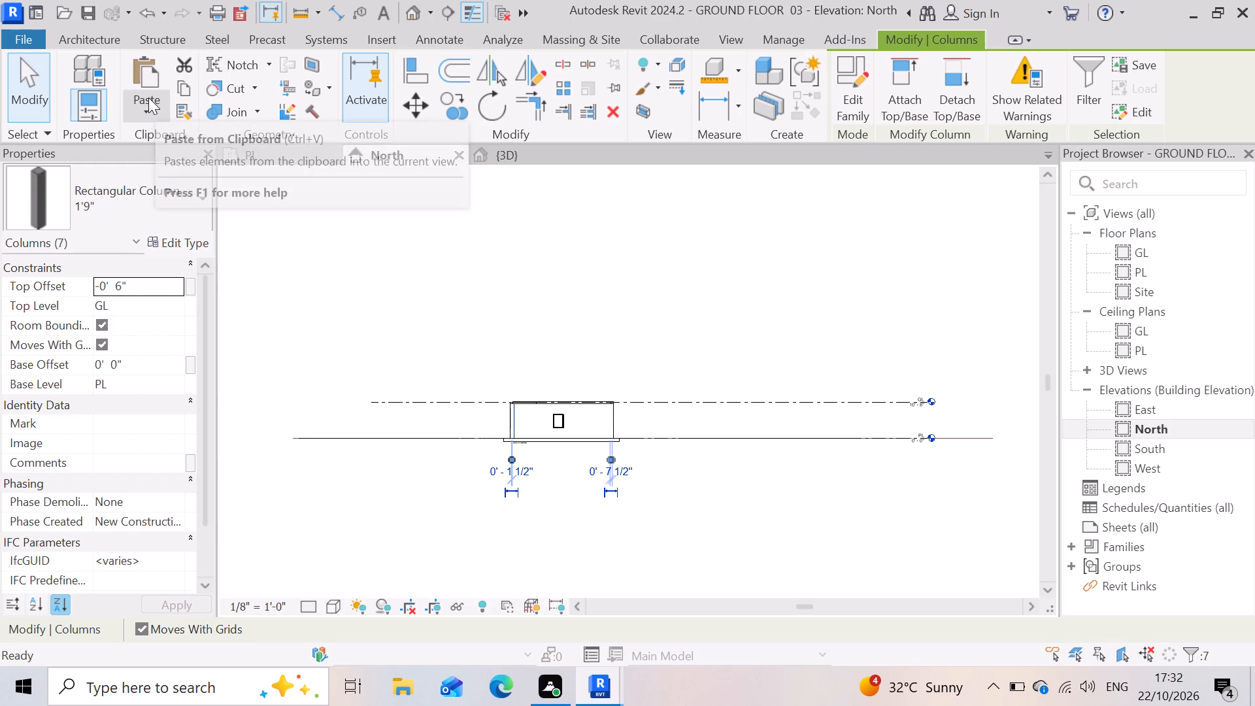
Paste the copied 1'9" columns aligned to selected level GL.
{"action": "left_click", "coordinate": [154, 76]}
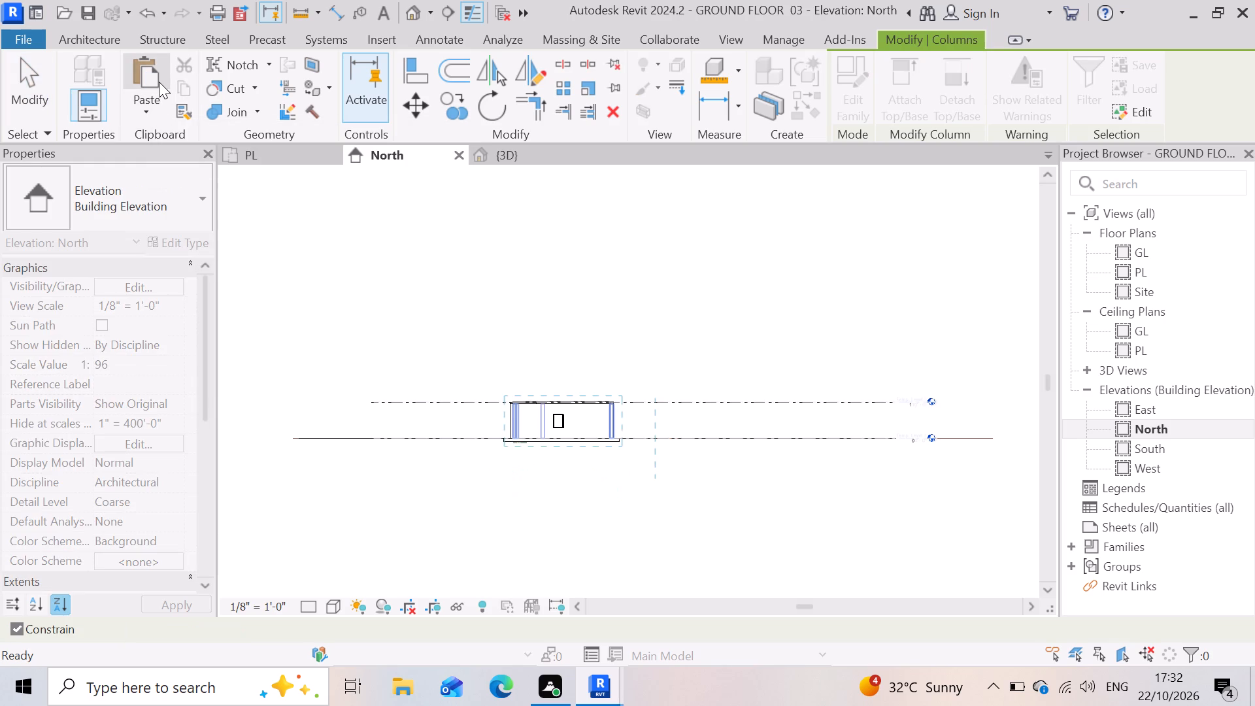
{"action": "left_click", "coordinate": [148, 109]}
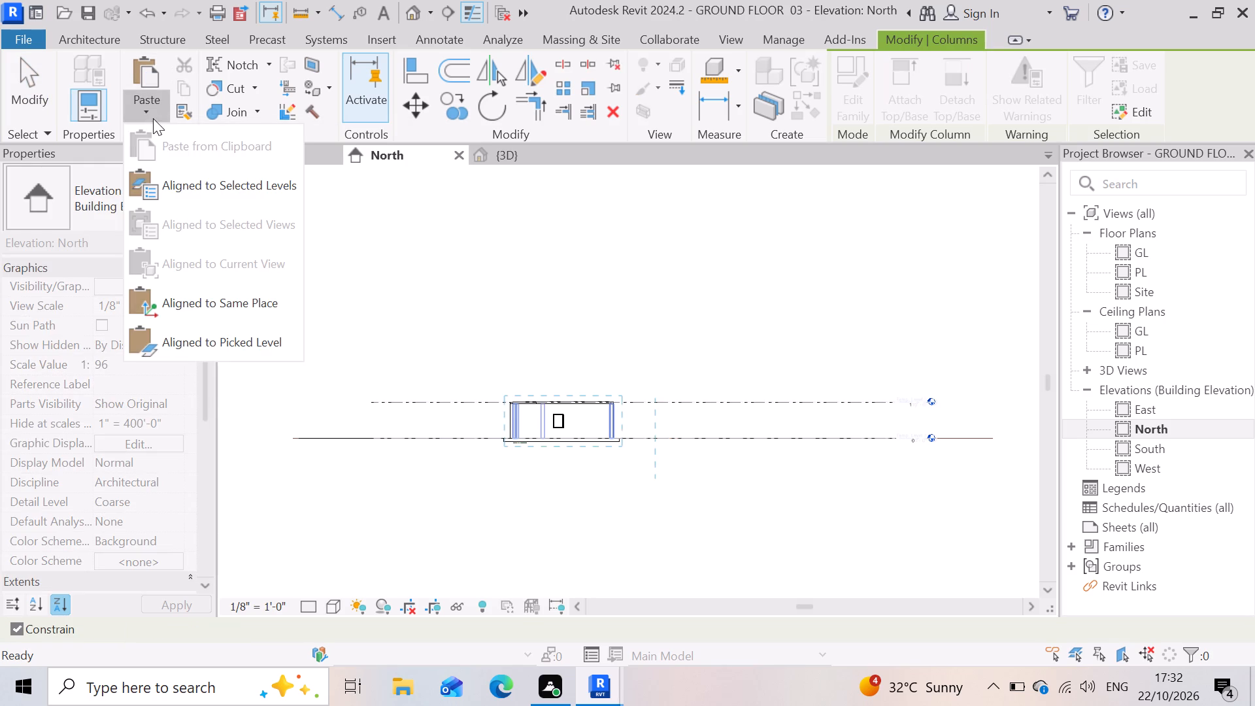
{"action": "left_click", "coordinate": [179, 173]}
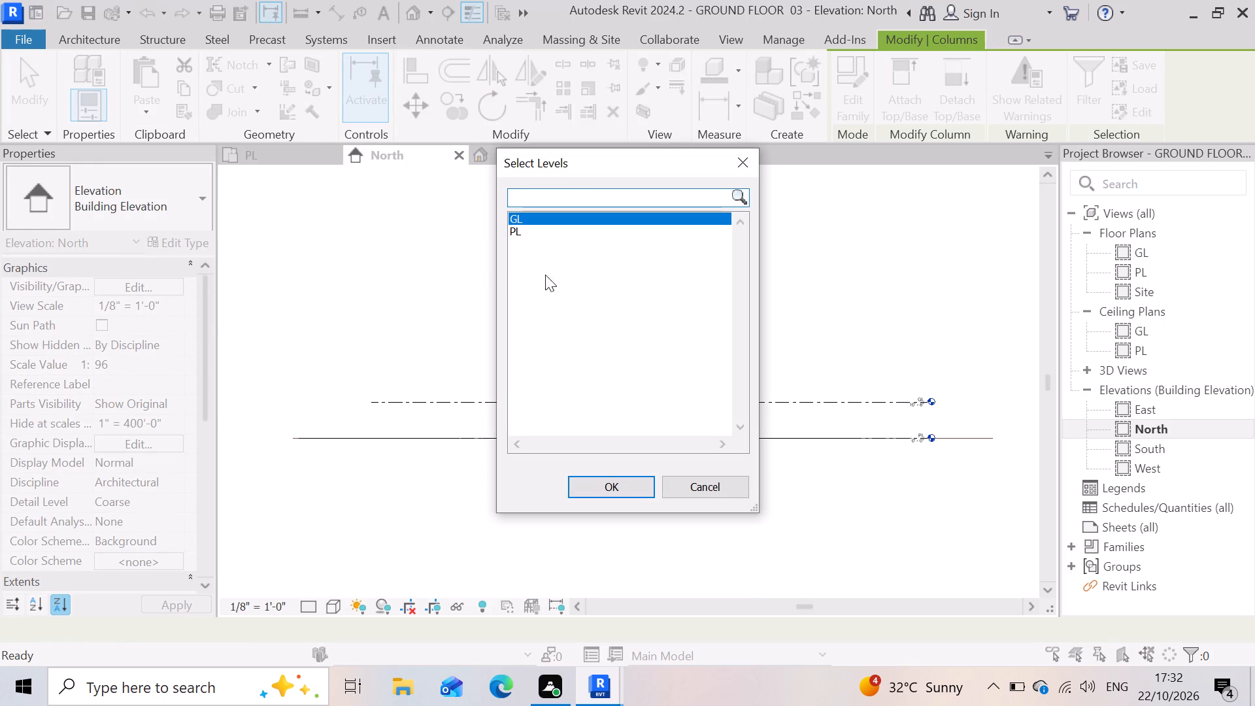
{"action": "left_click", "coordinate": [609, 485]}
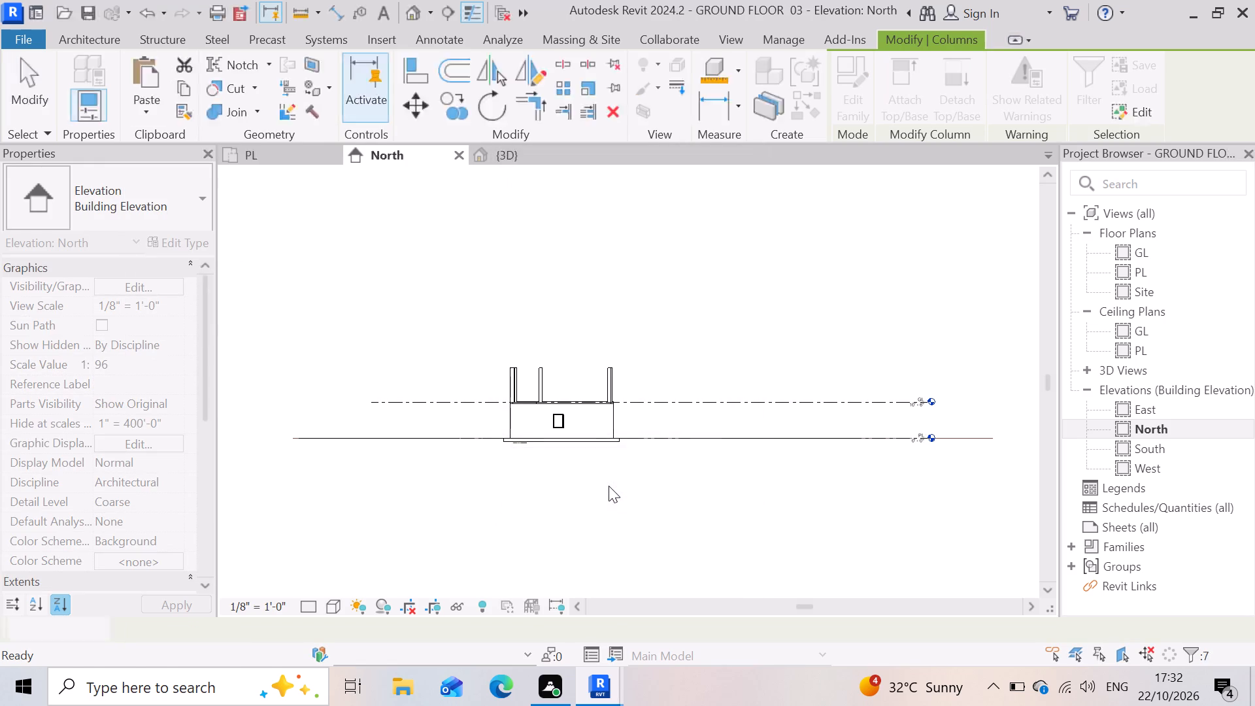
{"action": "scroll", "coordinate": [611, 425], "scroll_direction": "up", "scroll_amount": 6}
{"action": "scroll", "coordinate": [344, 446], "scroll_direction": "down", "scroll_amount": 3}
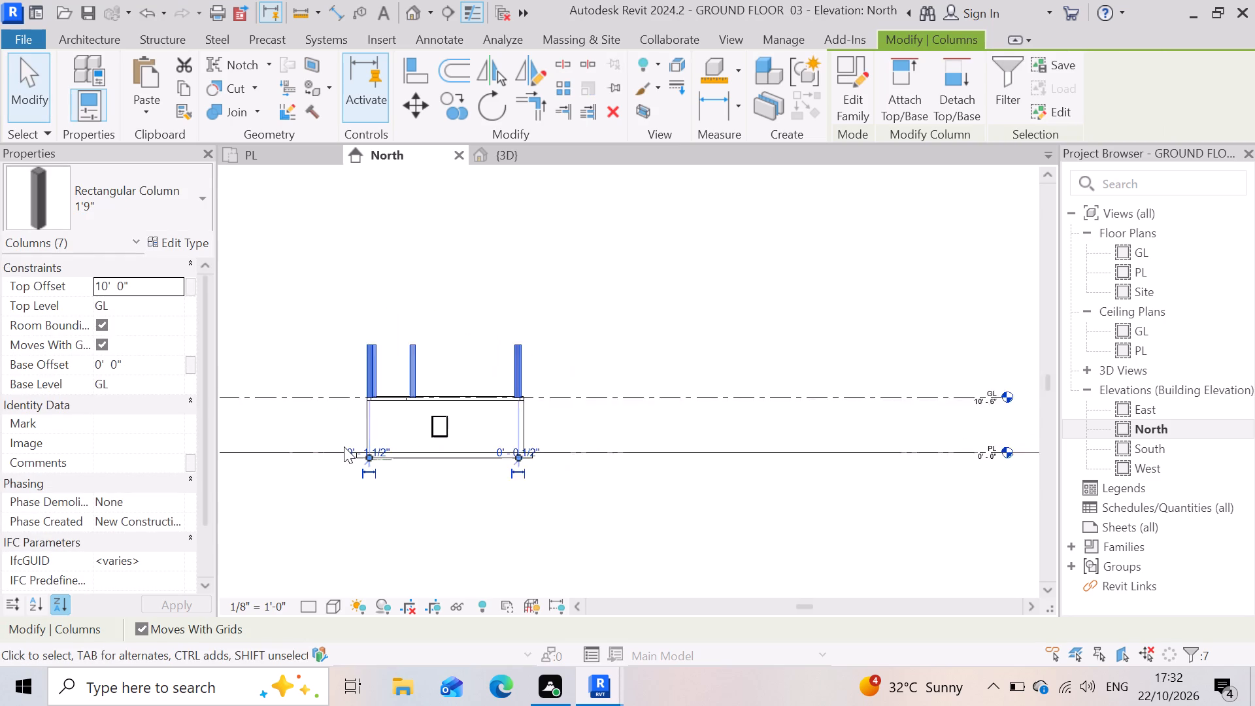
{"action": "scroll", "coordinate": [344, 446], "scroll_direction": "down", "scroll_amount": 2}
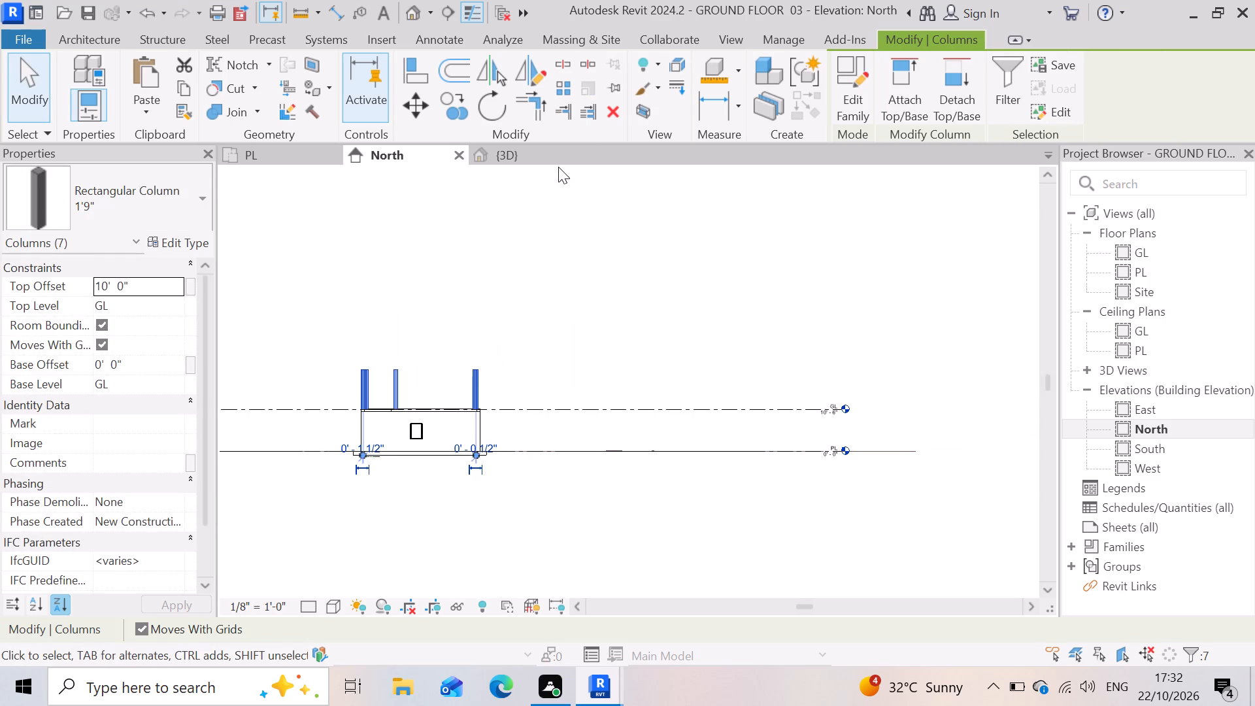
Examine the pasted columns above the walls in the 3D view, checking their bases against the columns and wall tops below.
{"action": "left_click", "coordinate": [555, 155]}
{"action": "scroll", "coordinate": [619, 437], "scroll_direction": "up", "scroll_amount": 3}
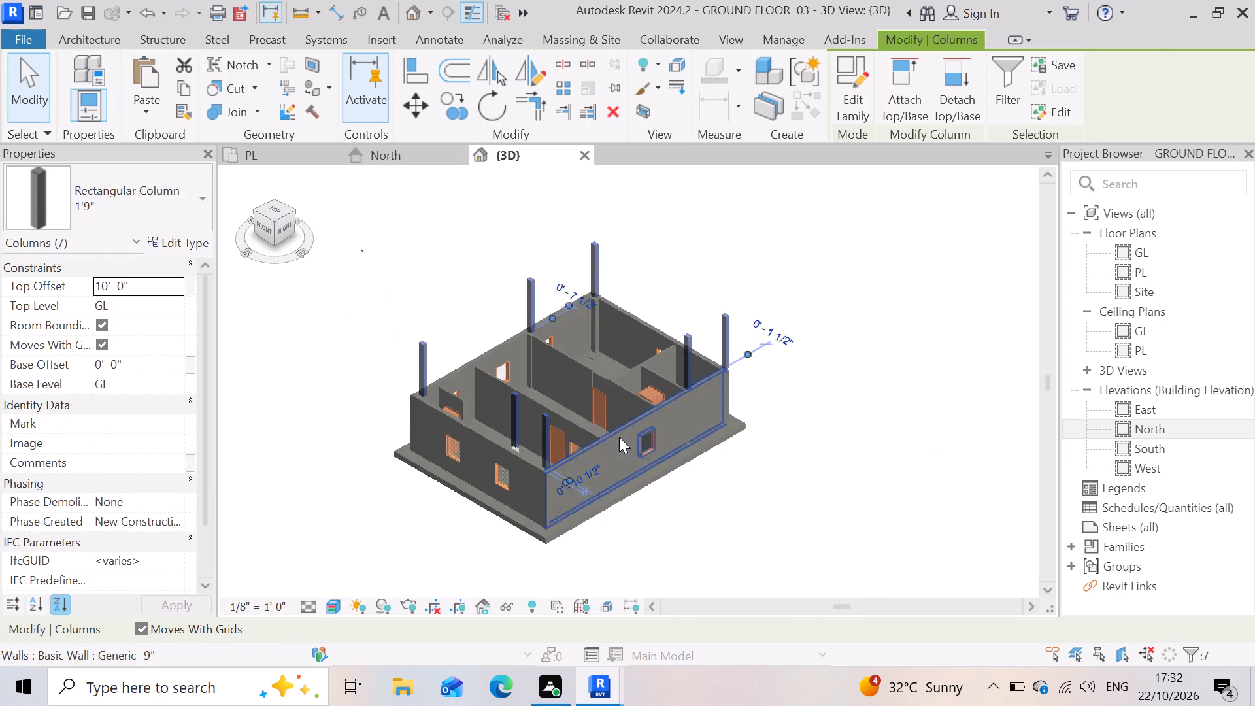
{"action": "scroll", "coordinate": [533, 443], "scroll_direction": "up", "scroll_amount": 10}
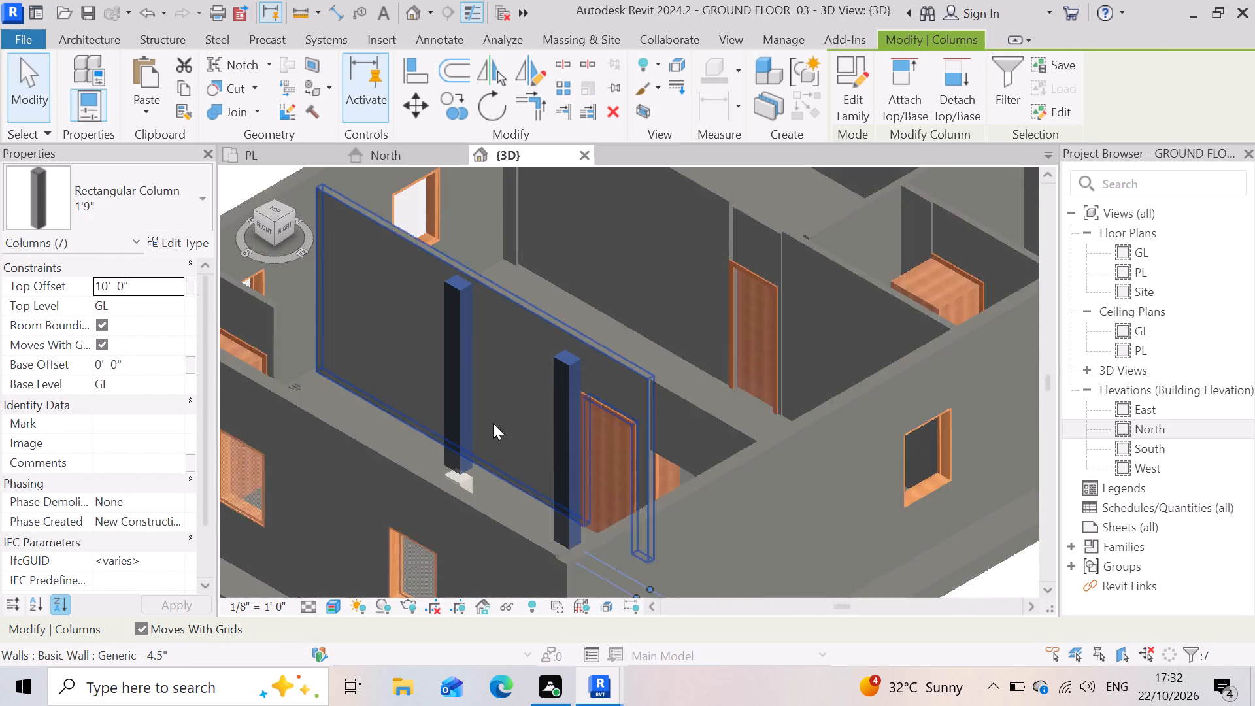
{"action": "scroll", "coordinate": [493, 423], "scroll_direction": "up", "scroll_amount": 3}
{"action": "scroll", "coordinate": [356, 474], "scroll_direction": "up", "scroll_amount": 3}
{"action": "scroll", "coordinate": [533, 399], "scroll_direction": "down", "scroll_amount": 7}
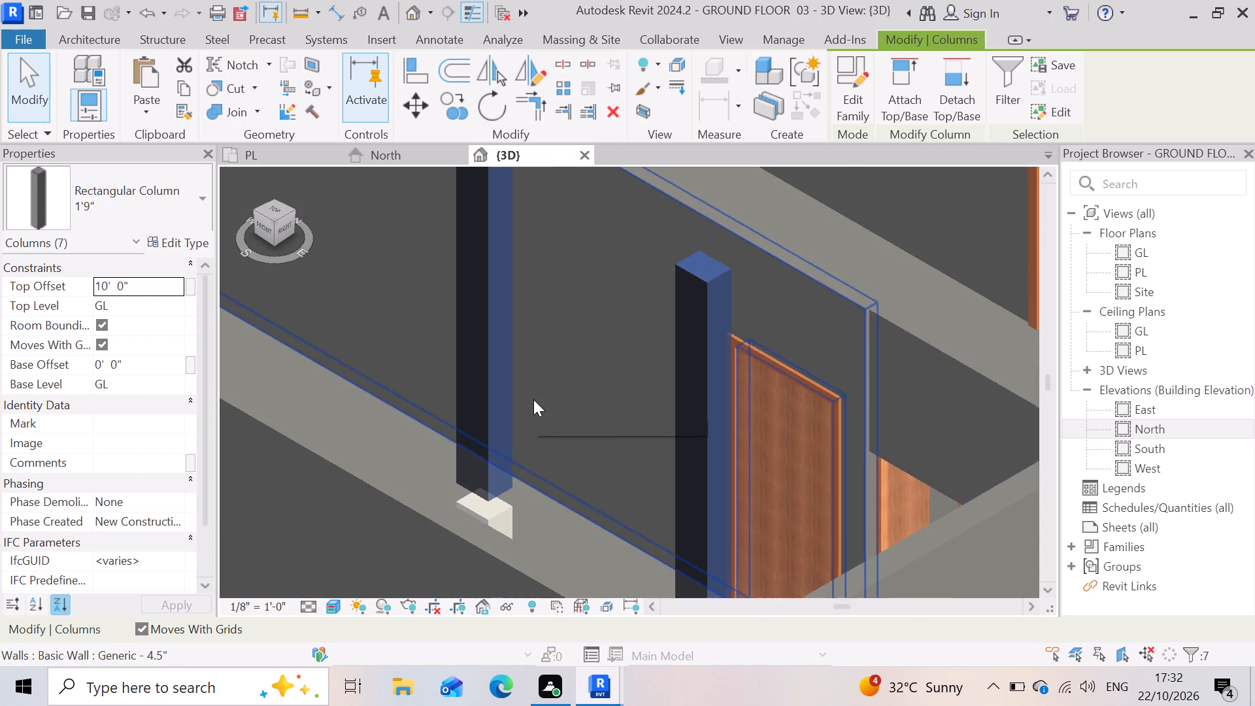
{"action": "scroll", "coordinate": [533, 399], "scroll_direction": "down", "scroll_amount": 5}
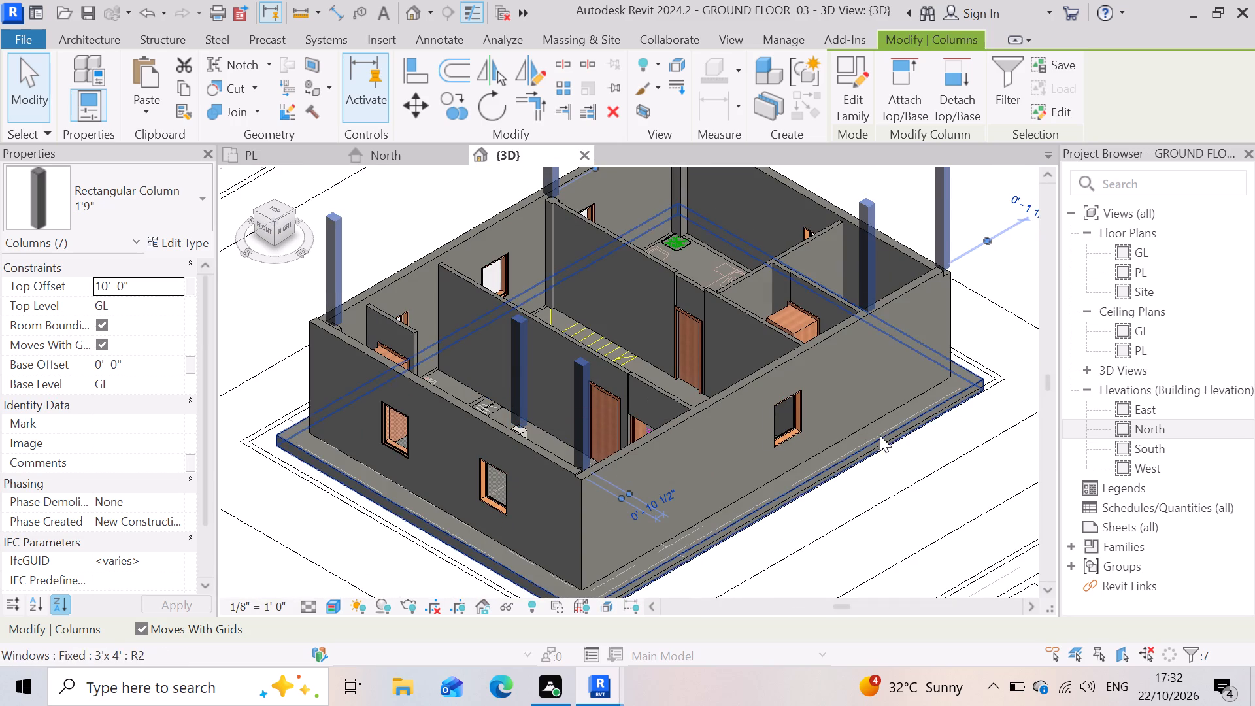
{"action": "scroll", "coordinate": [988, 538], "scroll_direction": "down", "scroll_amount": 4}
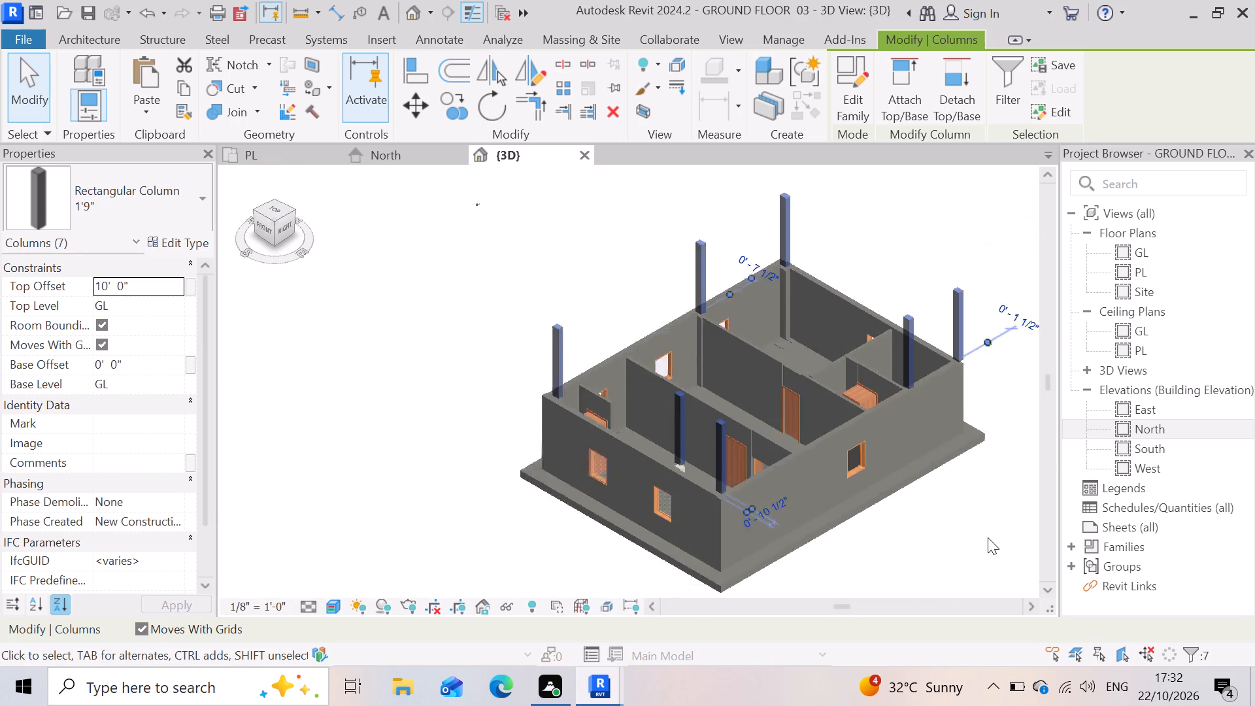
{"action": "scroll", "coordinate": [687, 554], "scroll_direction": "up", "scroll_amount": 3}
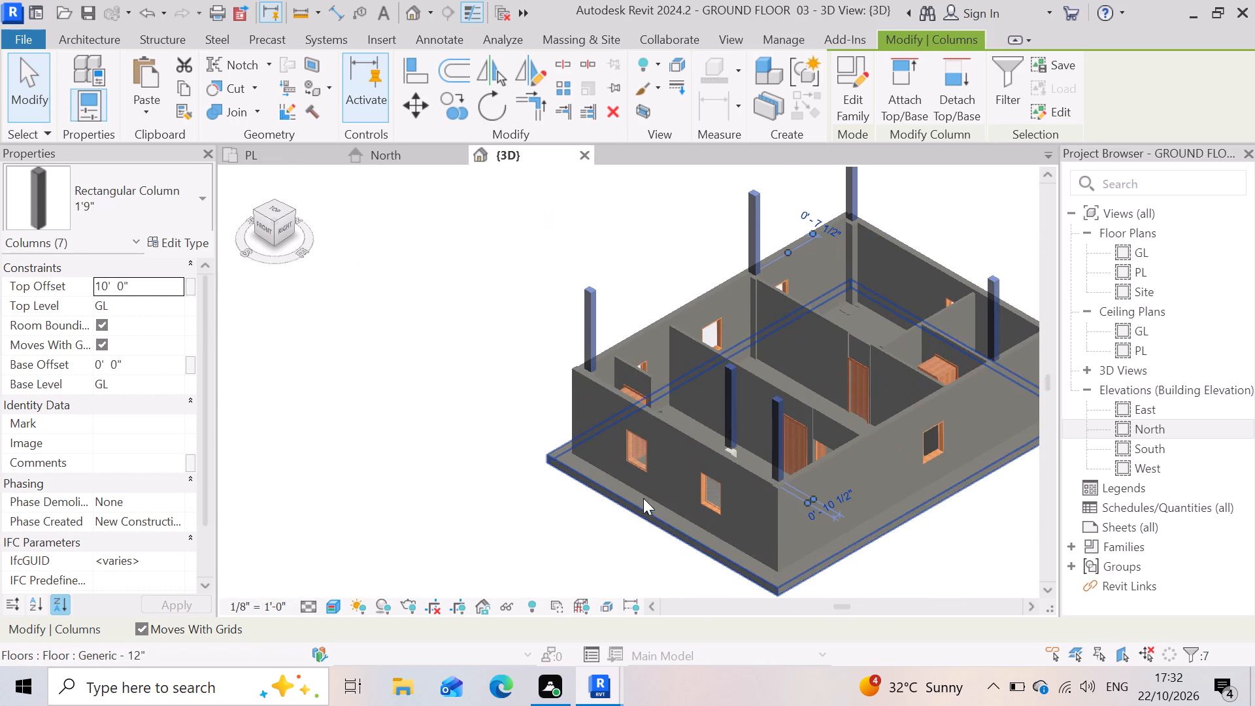
{"action": "scroll", "coordinate": [635, 439], "scroll_direction": "up", "scroll_amount": 3}
{"action": "scroll", "coordinate": [599, 343], "scroll_direction": "up", "scroll_amount": 4}
{"action": "scroll", "coordinate": [500, 265], "scroll_direction": "up", "scroll_amount": 2}
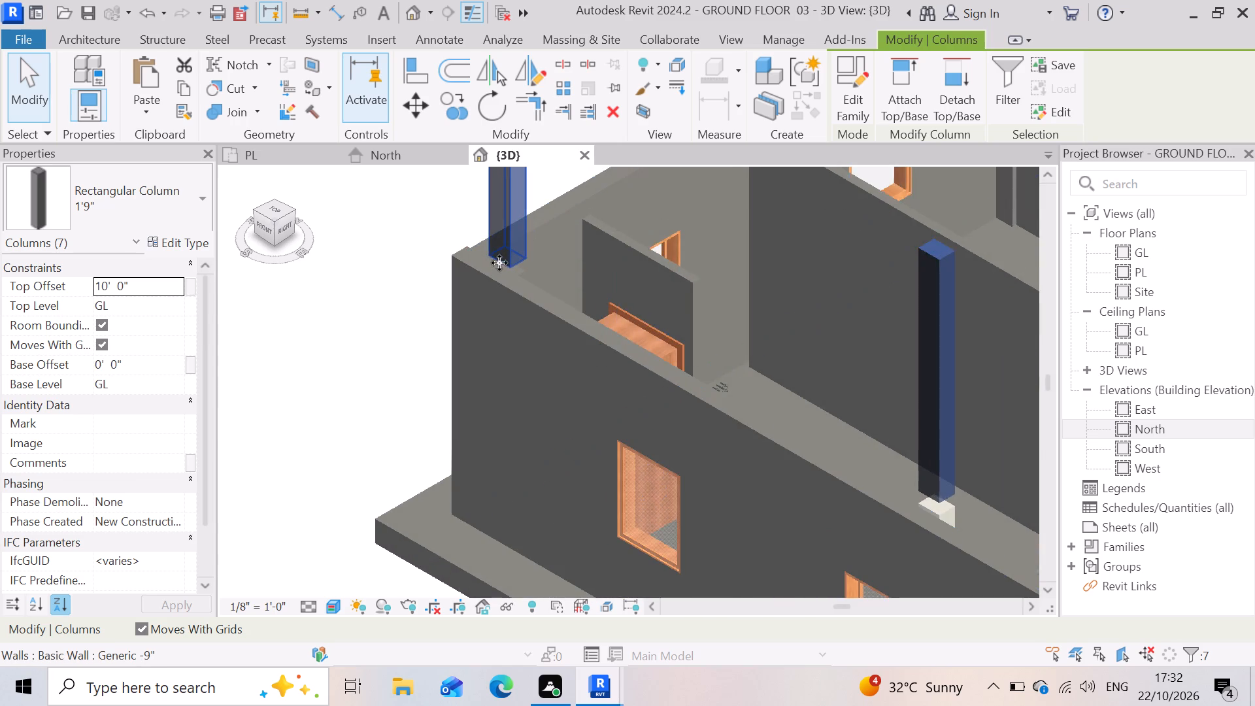
{"action": "scroll", "coordinate": [499, 263], "scroll_direction": "up", "scroll_amount": 8}
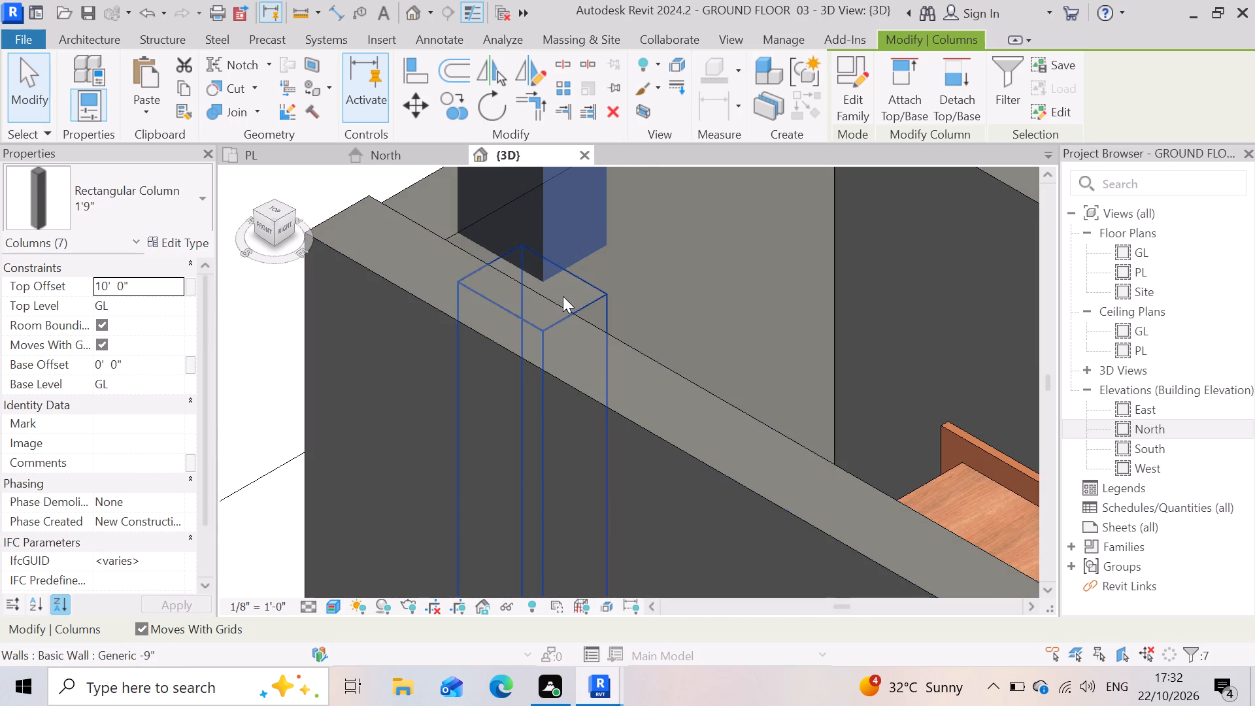
{"action": "scroll", "coordinate": [563, 283], "scroll_direction": "down", "scroll_amount": 3}
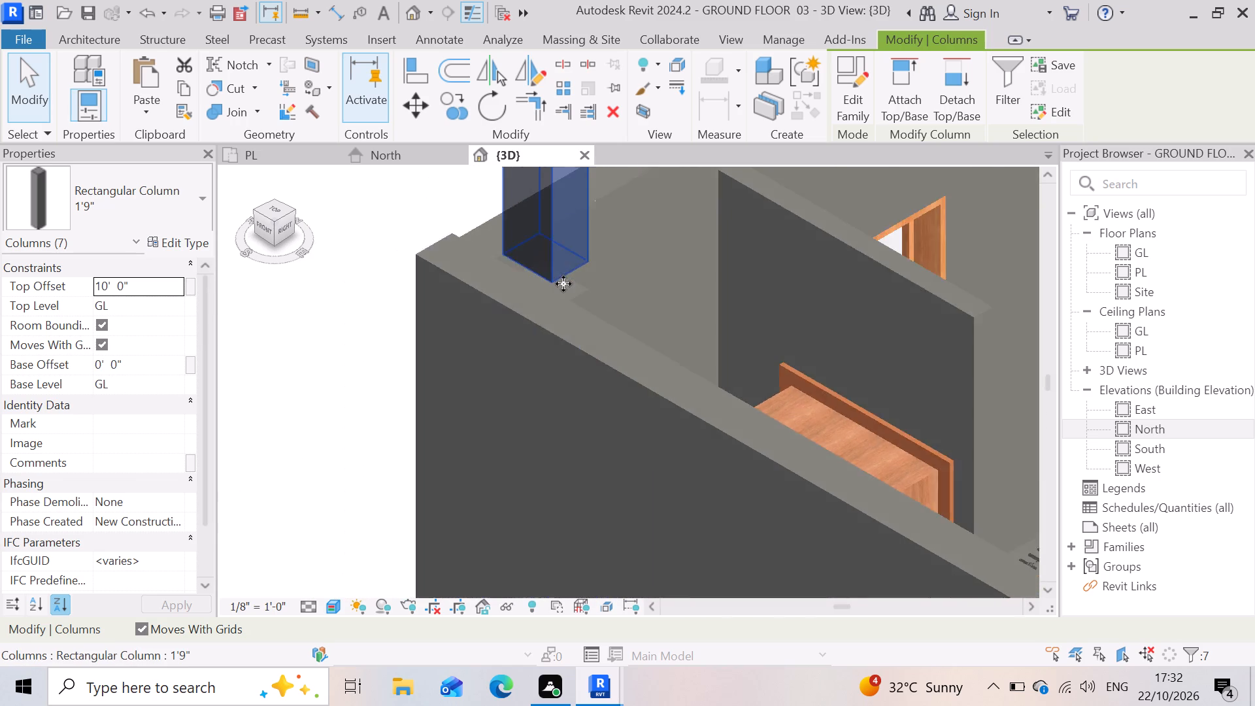
{"action": "scroll", "coordinate": [563, 284], "scroll_direction": "down", "scroll_amount": 16}
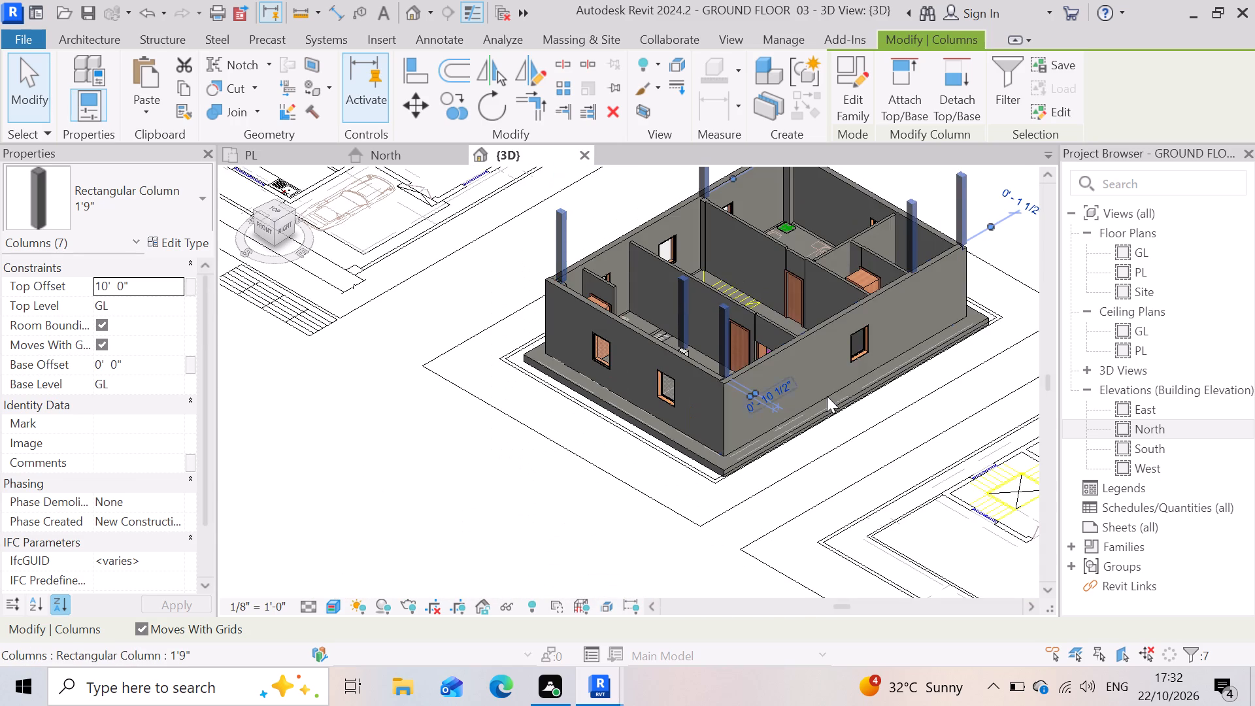
{"action": "scroll", "coordinate": [841, 386], "scroll_direction": "down", "scroll_amount": 4}
{"action": "scroll", "coordinate": [854, 329], "scroll_direction": "up", "scroll_amount": 7}
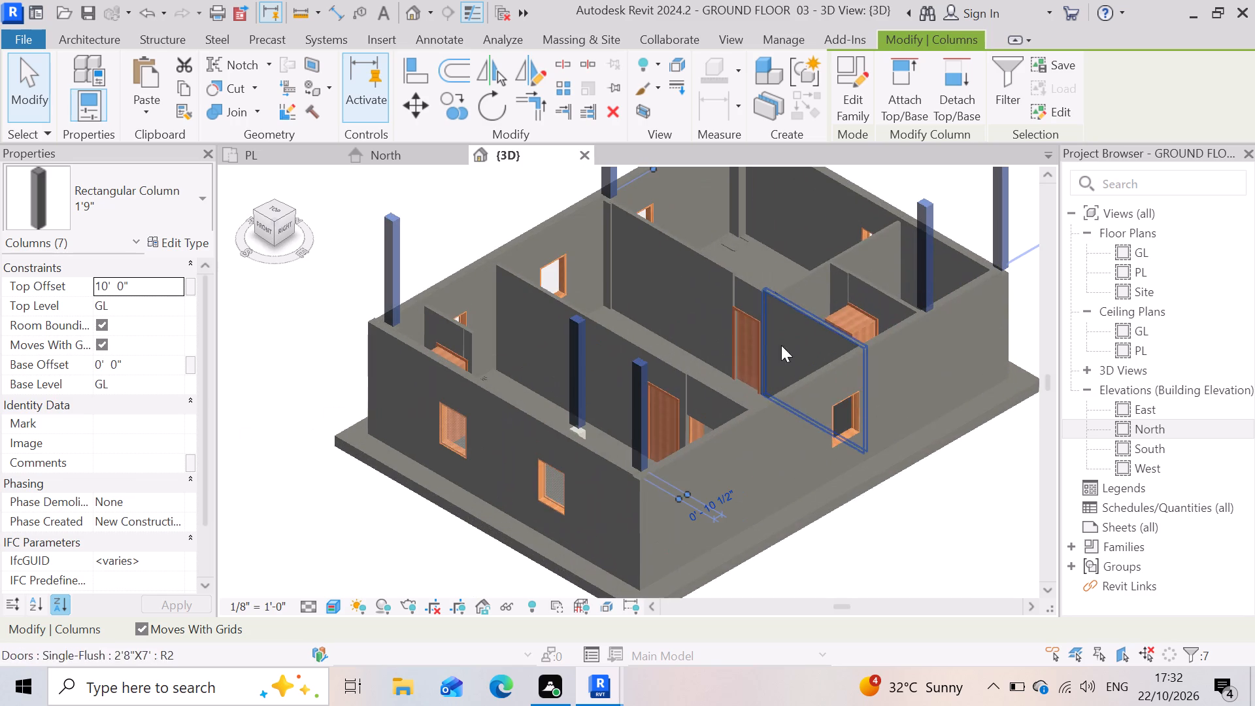
{"action": "scroll", "coordinate": [534, 385], "scroll_direction": "up", "scroll_amount": 6}
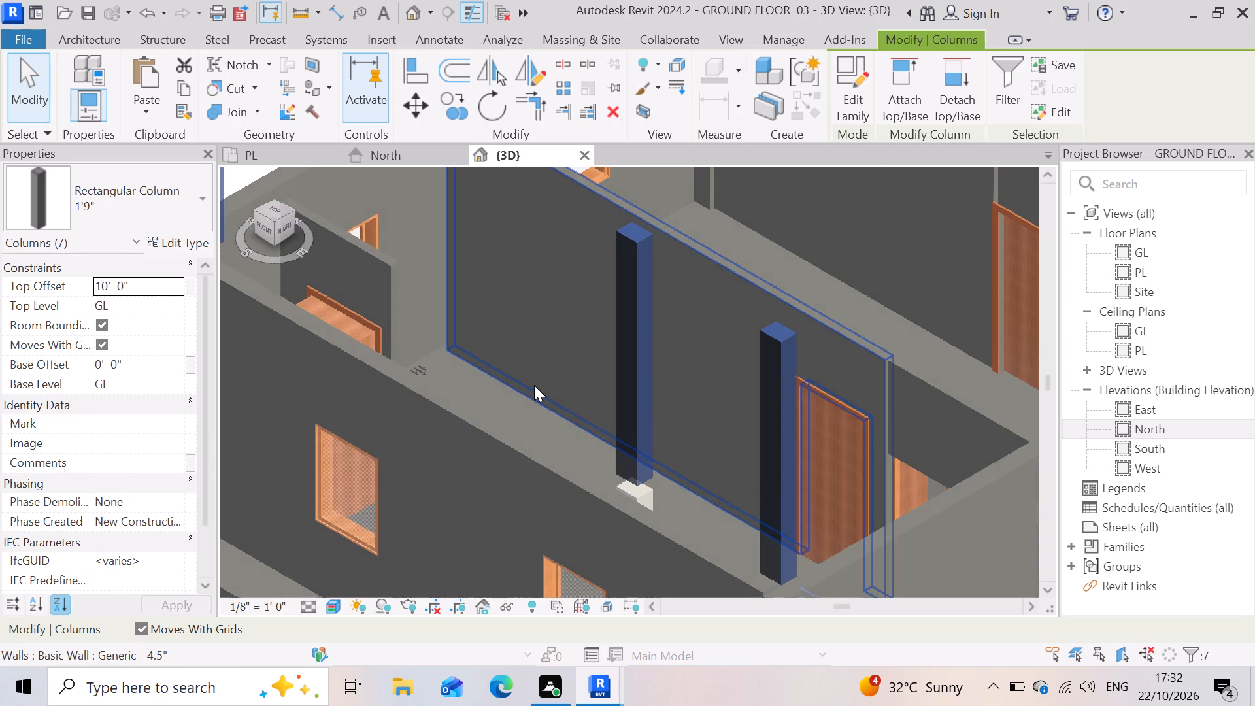
{"action": "scroll", "coordinate": [534, 385], "scroll_direction": "down", "scroll_amount": 7}
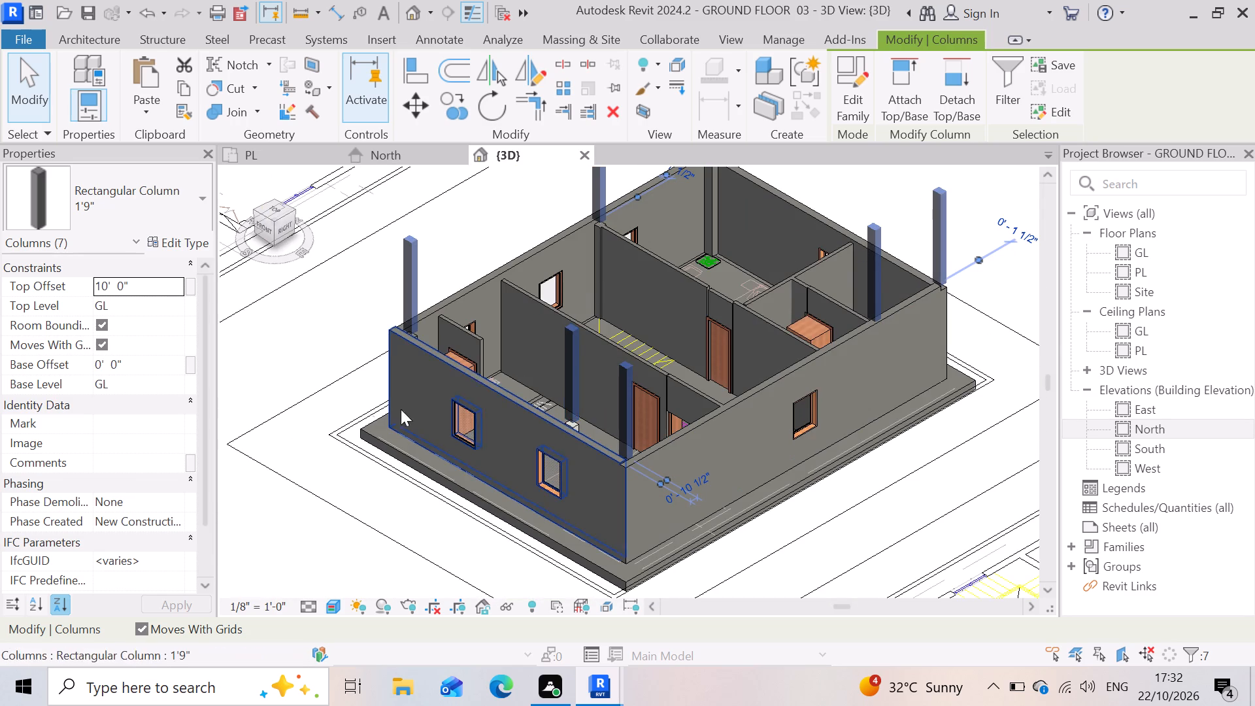
Inspect the pasted columns in the North elevation against level GL, checking the wall and the 12" floor slab below them.
{"action": "double_click", "coordinate": [1146, 426]}
{"action": "scroll", "coordinate": [395, 451], "scroll_direction": "up", "scroll_amount": 4}
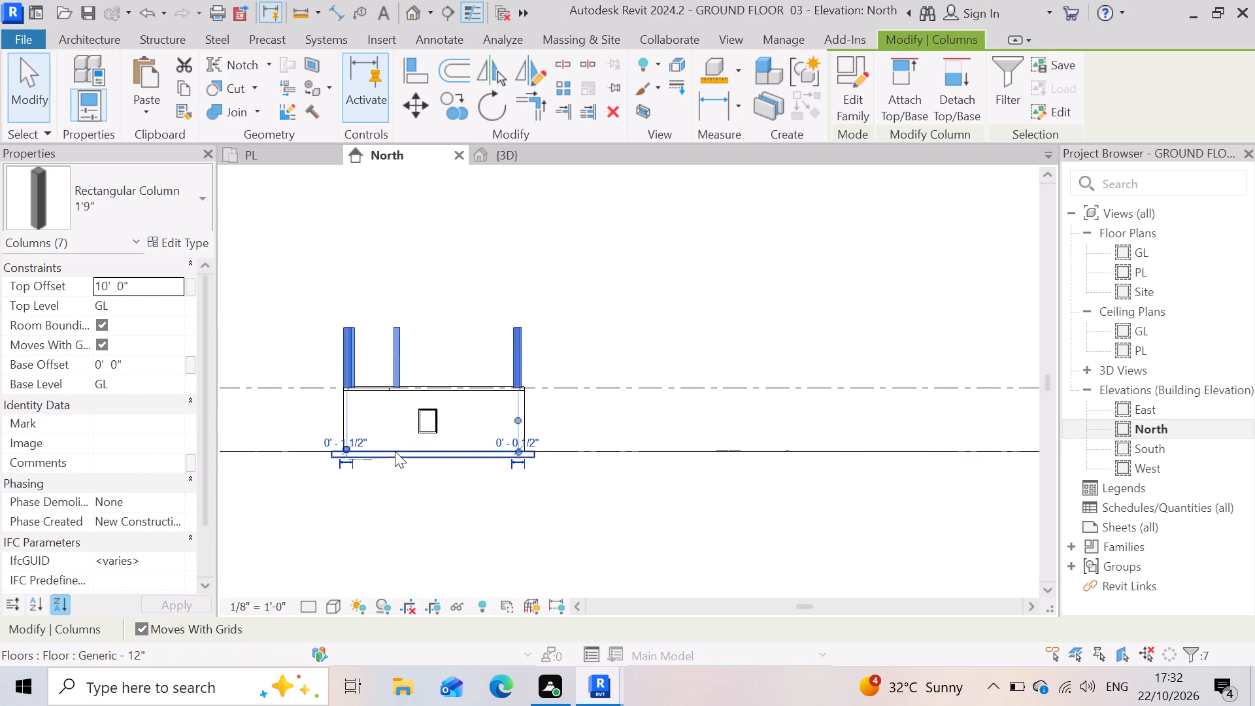
{"action": "scroll", "coordinate": [395, 451], "scroll_direction": "up", "scroll_amount": 3}
{"action": "left_click", "coordinate": [394, 458]}
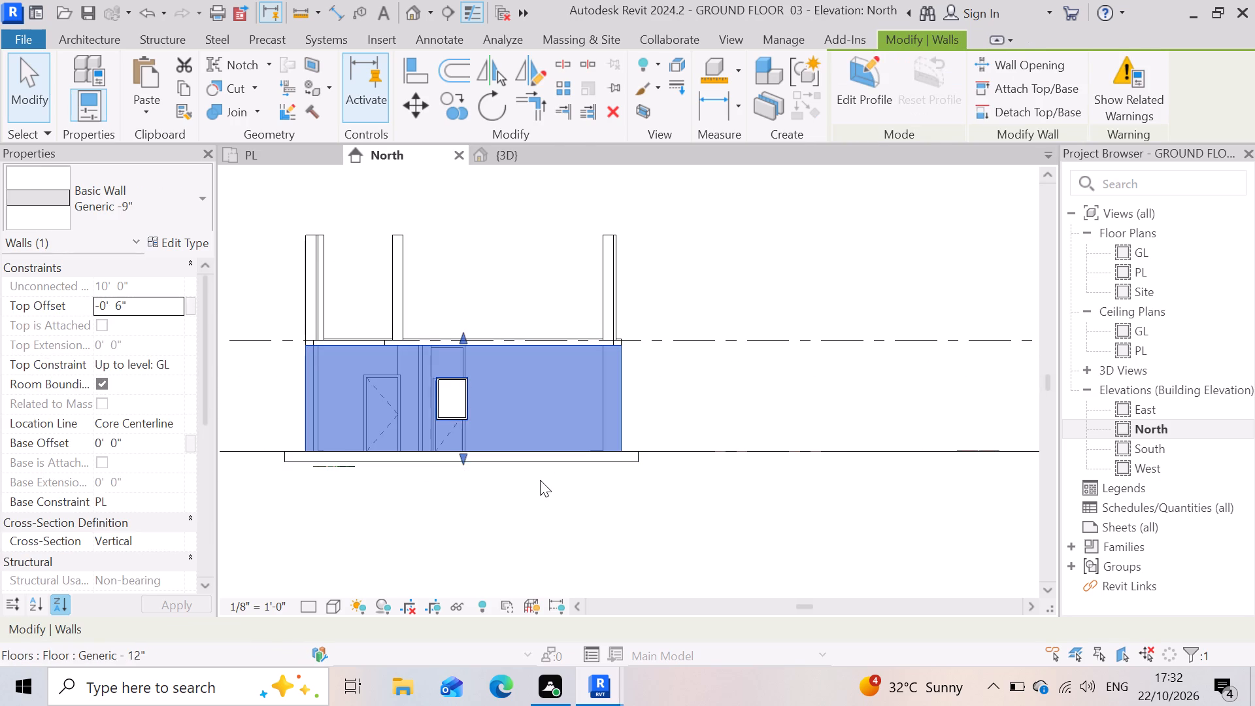
{"action": "left_click", "coordinate": [540, 480]}
{"action": "left_click", "coordinate": [541, 461]}
{"action": "scroll", "coordinate": [541, 462], "scroll_direction": "down", "scroll_amount": 3}
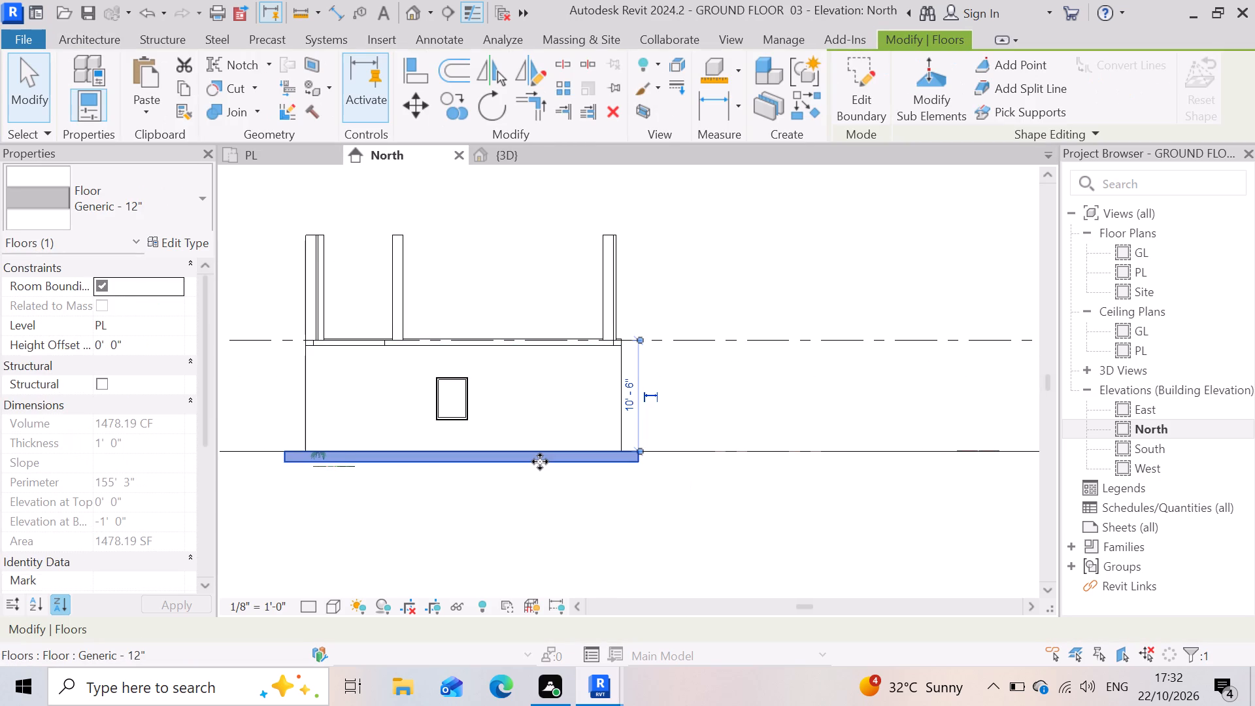
{"action": "scroll", "coordinate": [540, 462], "scroll_direction": "down", "scroll_amount": 5}
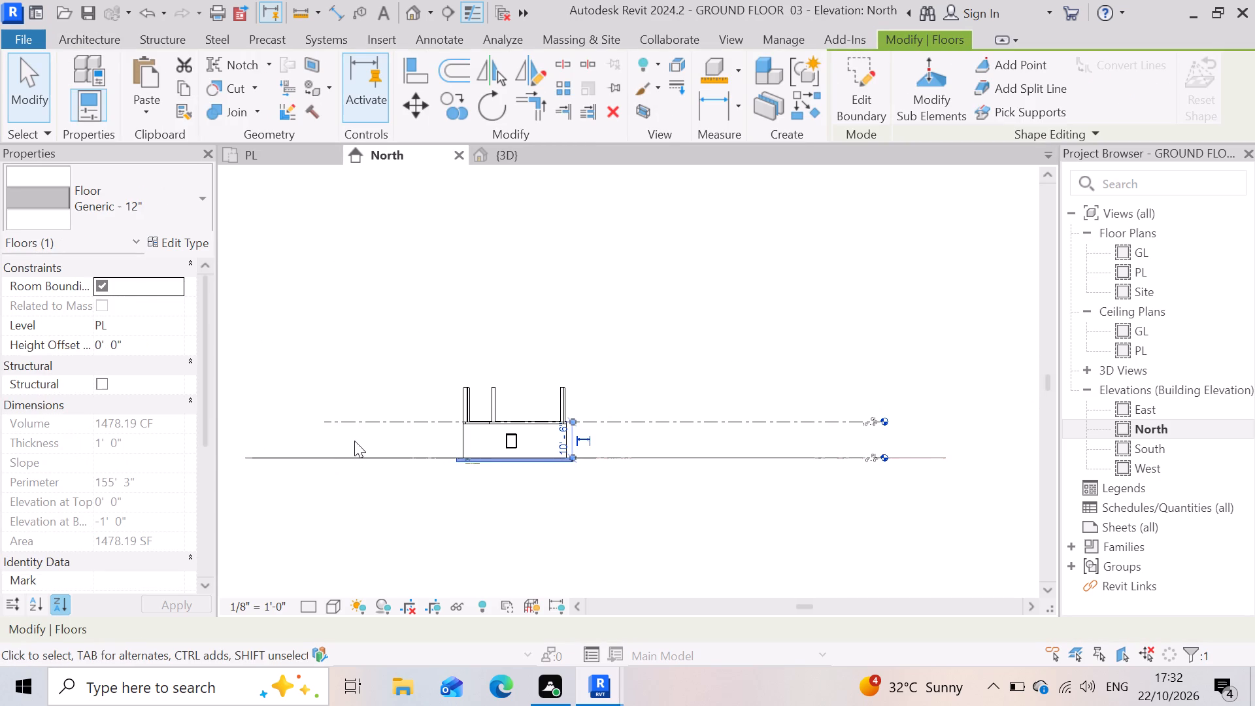
{"action": "scroll", "coordinate": [354, 441], "scroll_direction": "up", "scroll_amount": 3}
{"action": "left_click", "coordinate": [424, 498]}
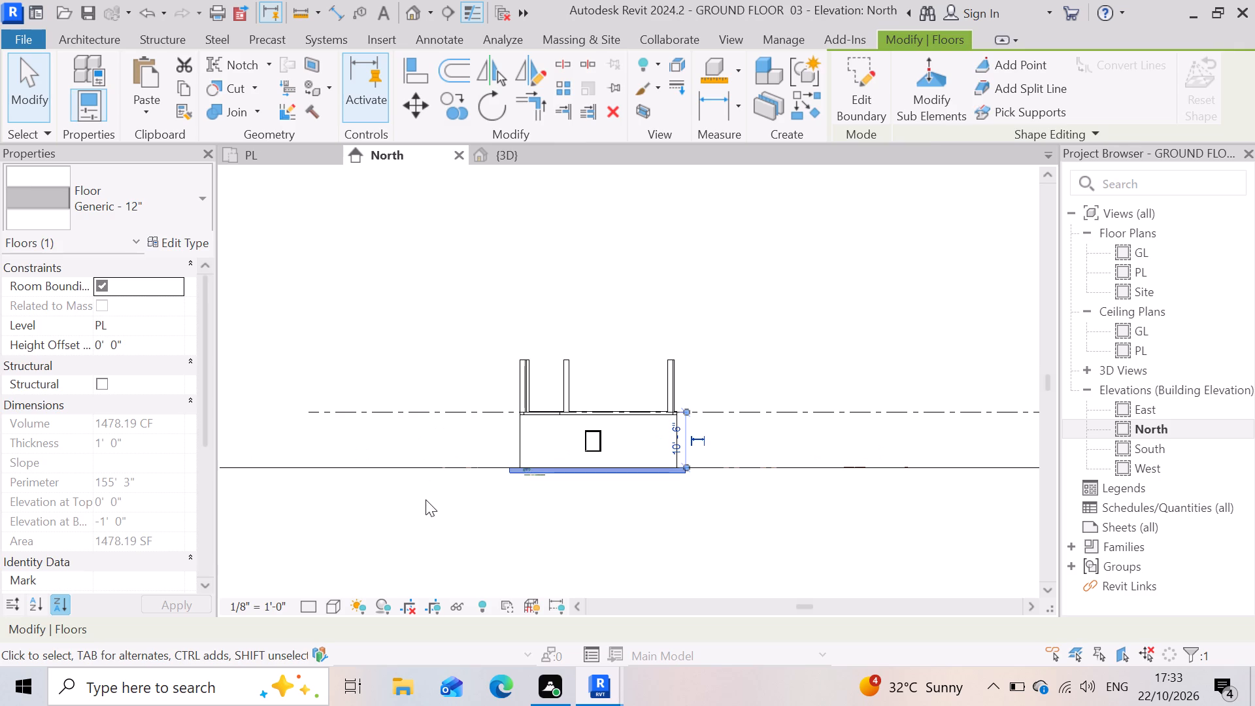
Examine the pasted columns in the 3D view, checking how their bases meet the wall tops at the near corner.
{"action": "left_click", "coordinate": [532, 161]}
{"action": "scroll", "coordinate": [565, 454], "scroll_direction": "down", "scroll_amount": 3}
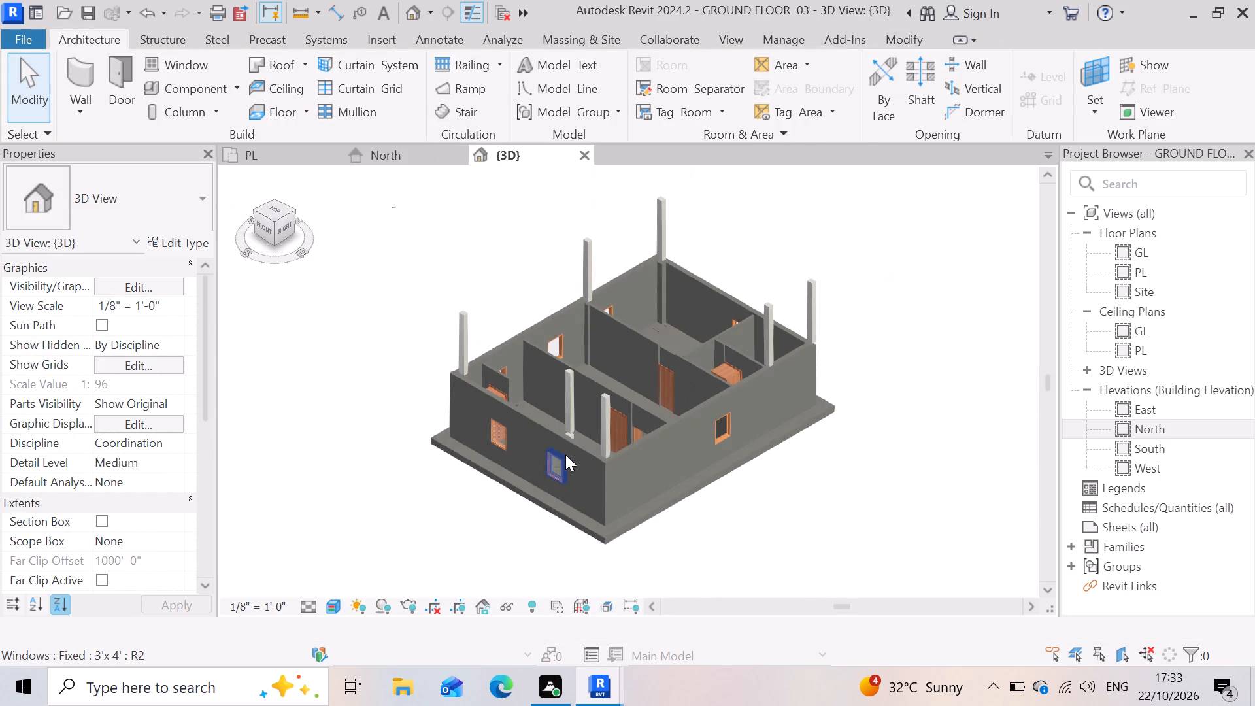
{"action": "scroll", "coordinate": [609, 412], "scroll_direction": "up", "scroll_amount": 5}
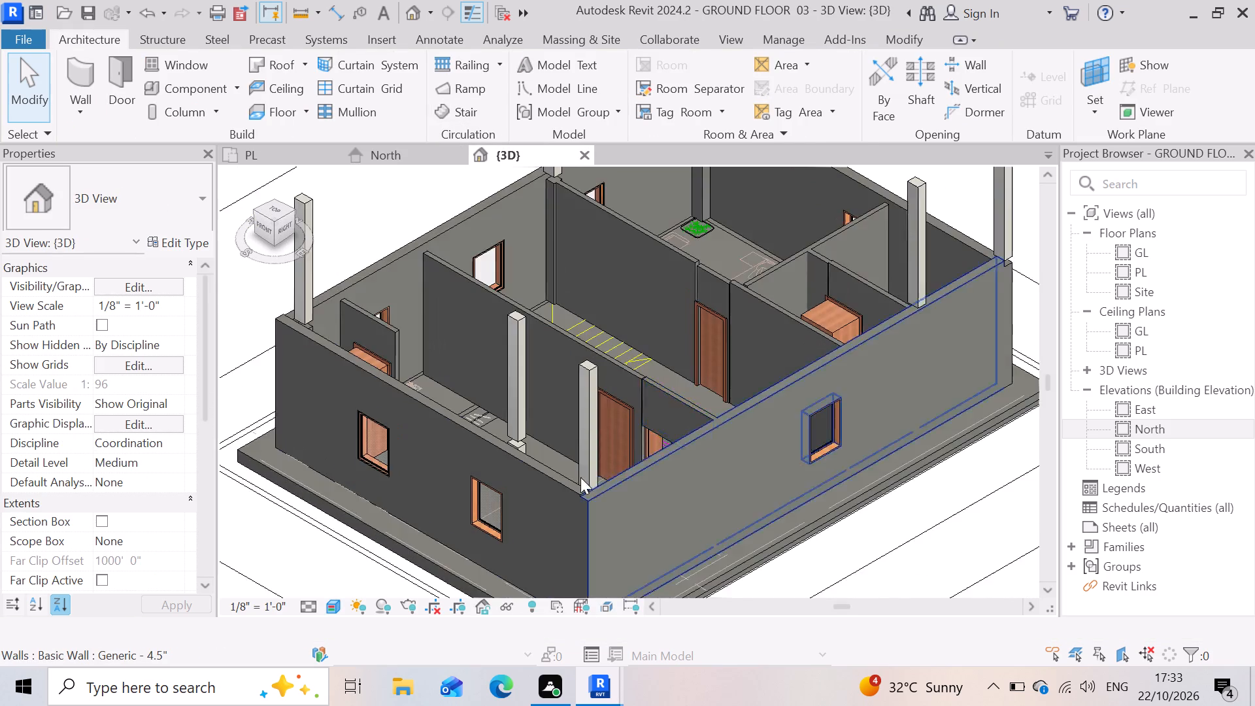
{"action": "scroll", "coordinate": [563, 487], "scroll_direction": "up", "scroll_amount": 7}
{"action": "scroll", "coordinate": [612, 514], "scroll_direction": "up", "scroll_amount": 3}
{"action": "scroll", "coordinate": [581, 468], "scroll_direction": "down", "scroll_amount": 5}
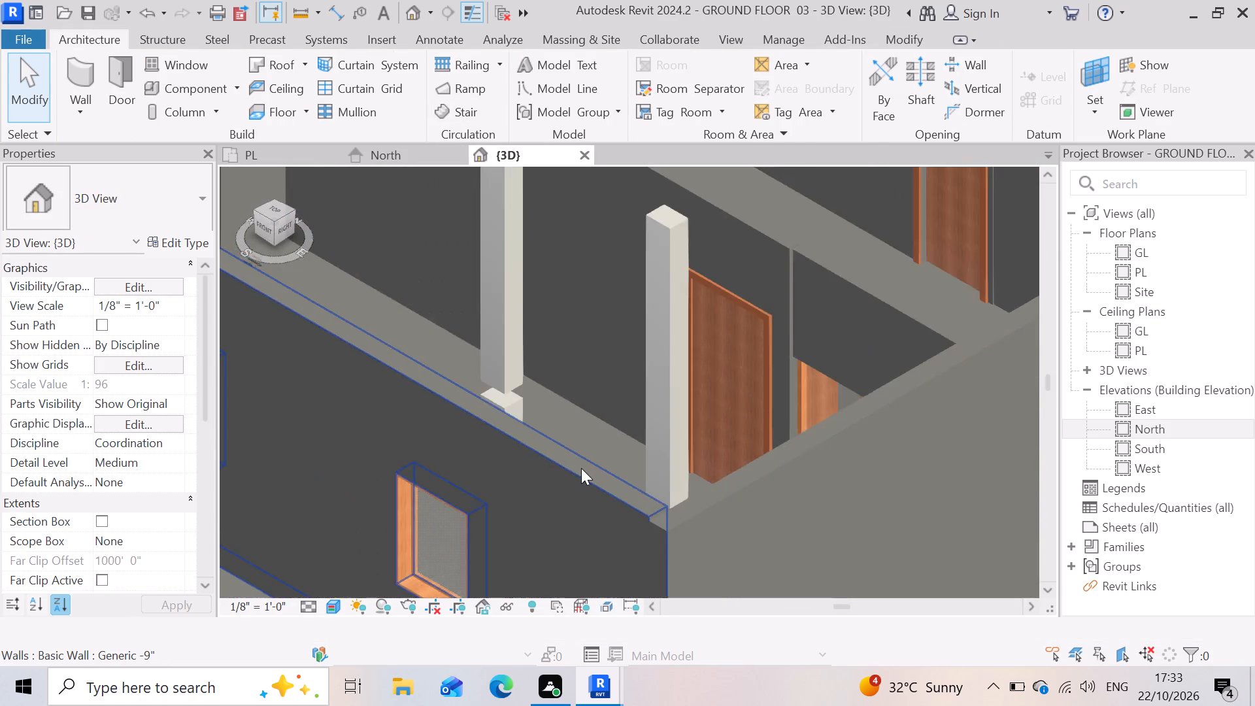
{"action": "scroll", "coordinate": [581, 468], "scroll_direction": "down", "scroll_amount": 8}
{"action": "scroll", "coordinate": [580, 468], "scroll_direction": "up", "scroll_amount": 2}
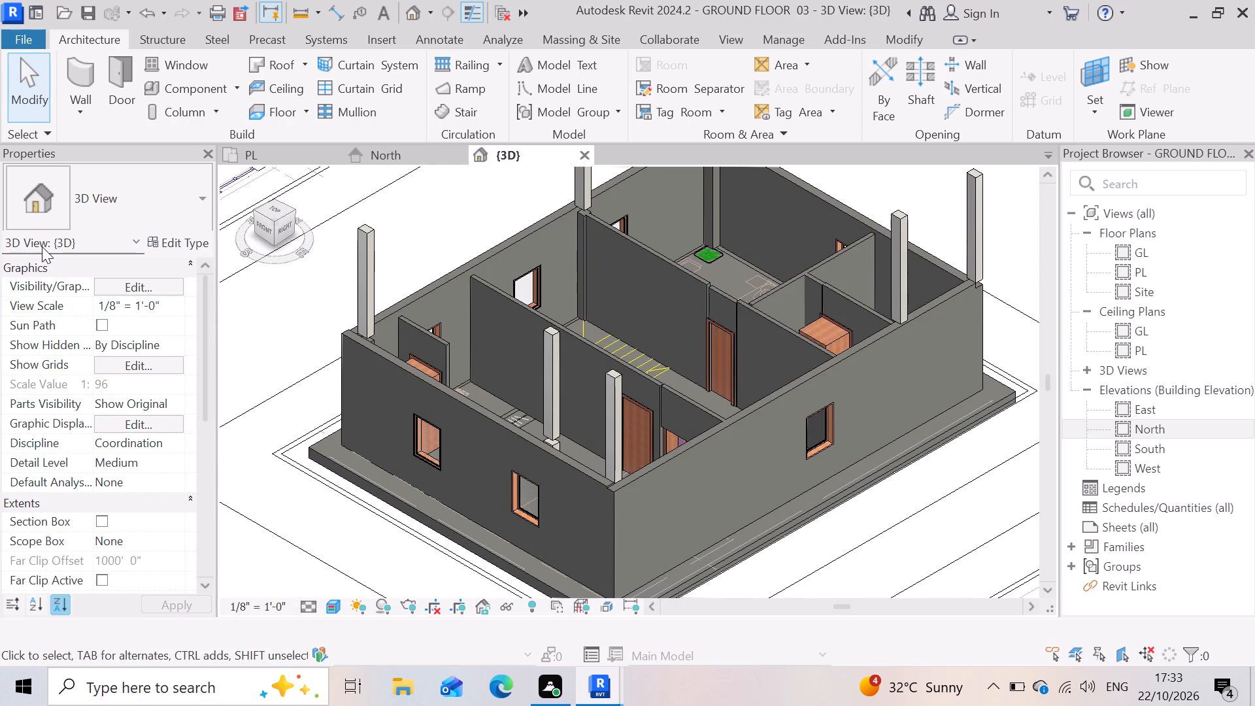
Undo the pasting of the 1'9" columns onto level GL.
{"action": "key", "text": "ctrl+z"}
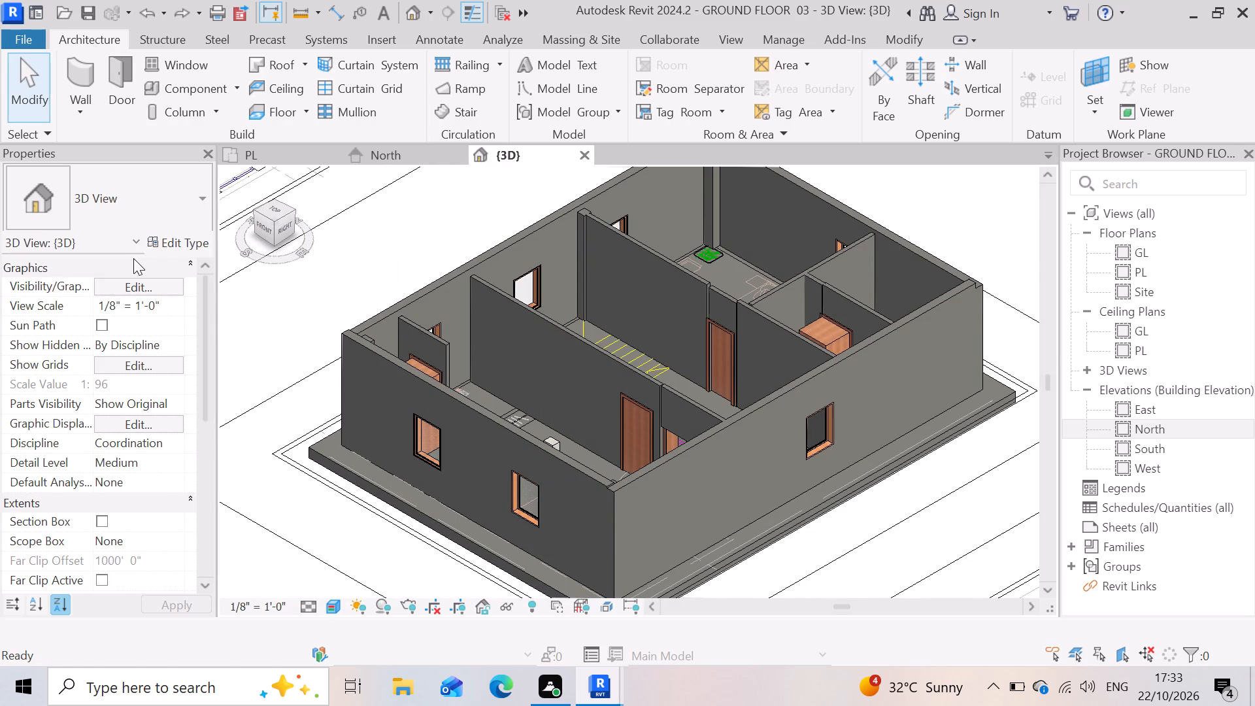
{"action": "scroll", "coordinate": [161, 254], "scroll_direction": "down", "scroll_amount": 1}
{"action": "scroll", "coordinate": [604, 362], "scroll_direction": "down", "scroll_amount": 6}
{"action": "scroll", "coordinate": [605, 364], "scroll_direction": "up", "scroll_amount": 3}
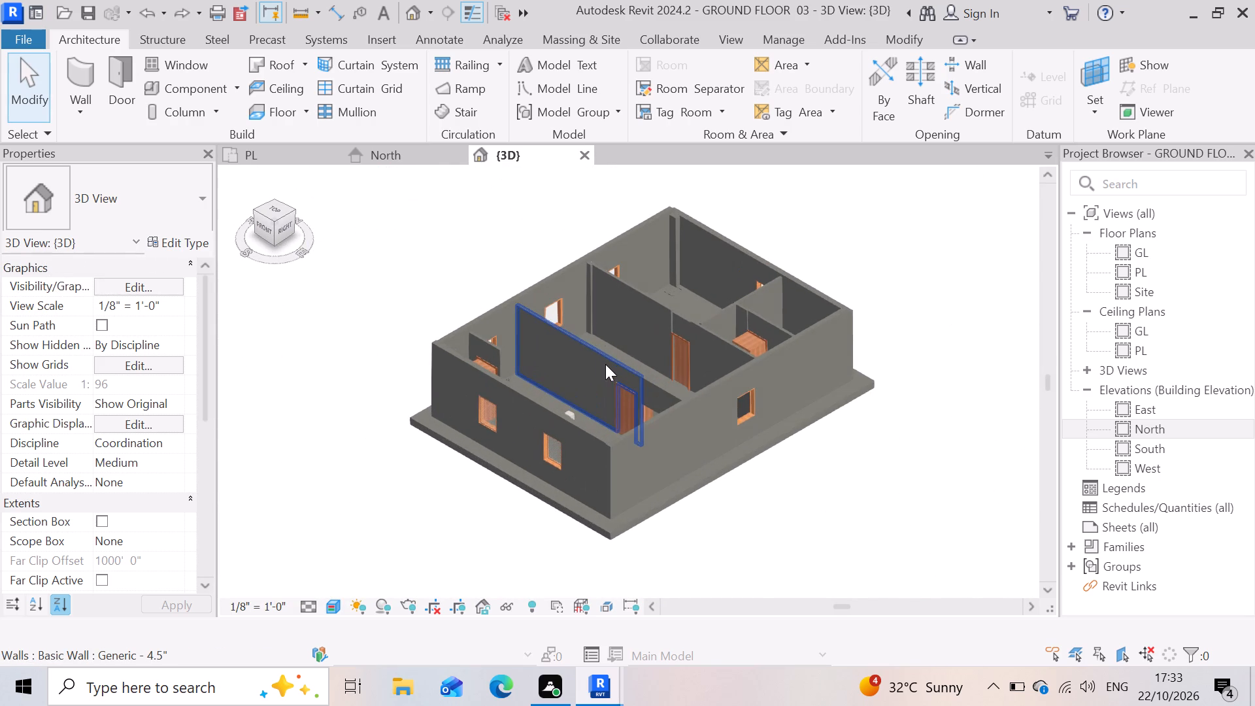
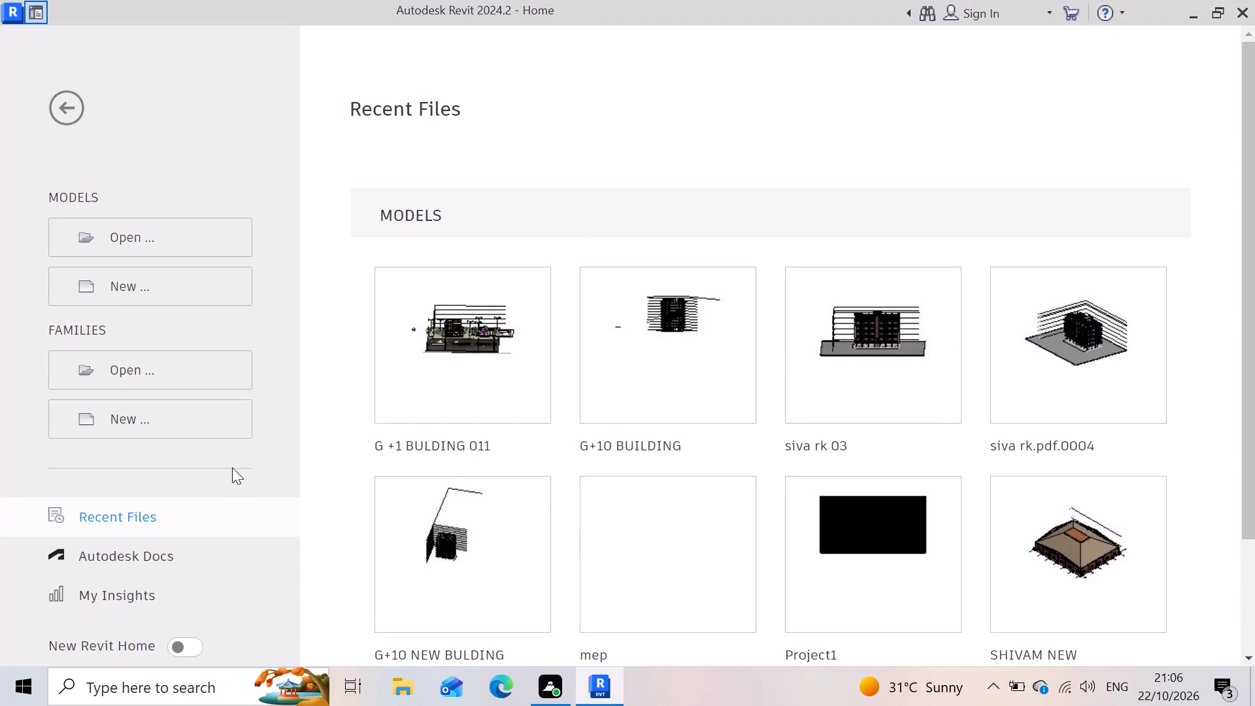
Switch to File Explorer and open the recent Revit file GROUND FLOOR 03.
{"action": "scroll", "coordinate": [745, 461], "scroll_direction": "down", "scroll_amount": 3}
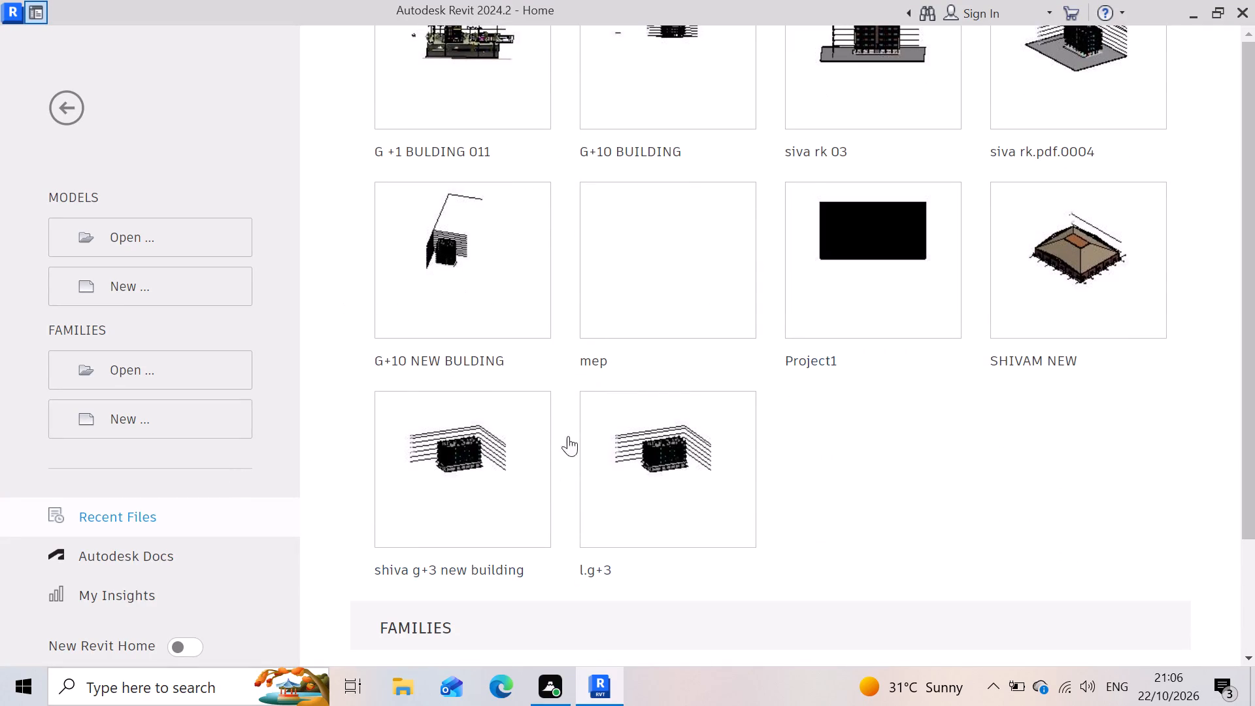
{"action": "left_click", "coordinate": [410, 689]}
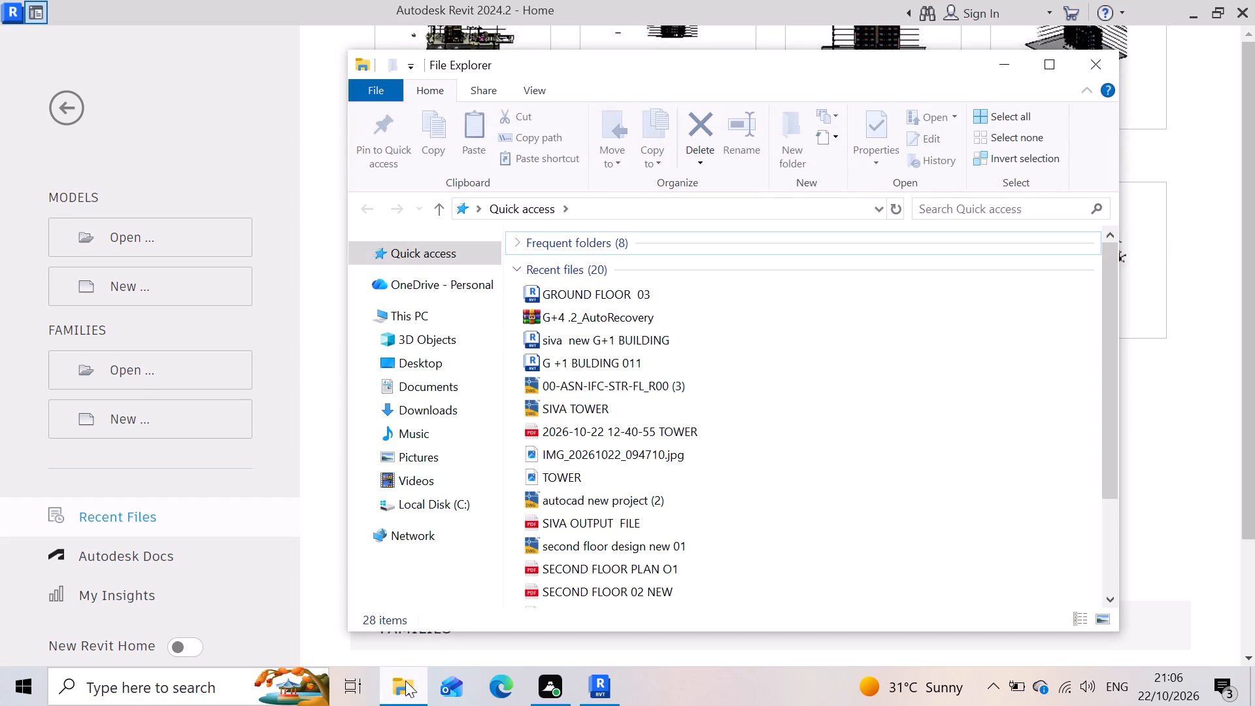
{"action": "double_click", "coordinate": [598, 299]}
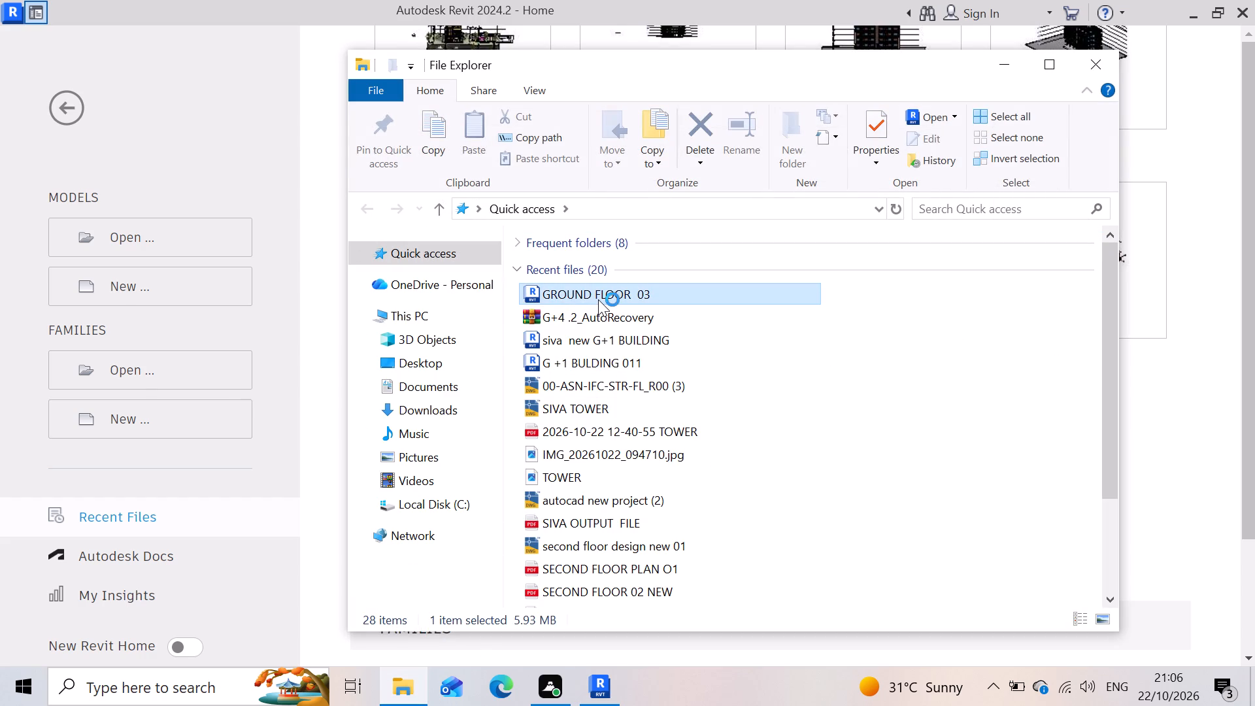
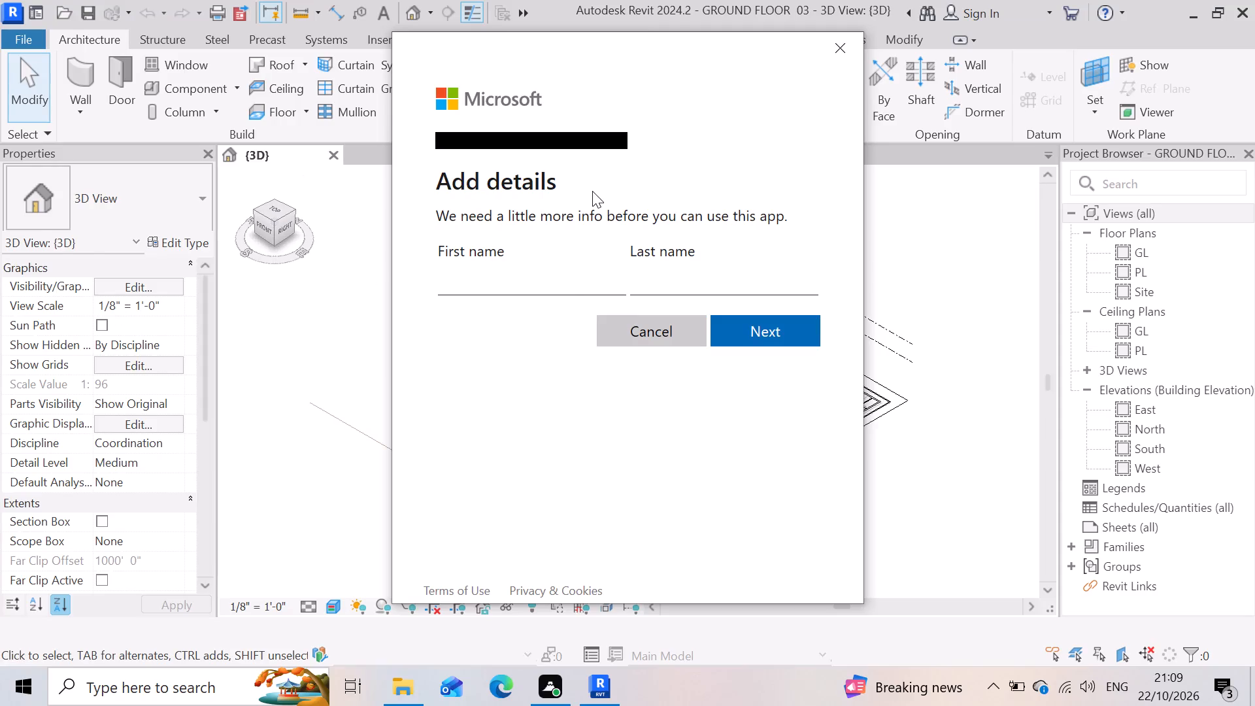
Dismiss the Microsoft account details prompt without filling it in.
{"action": "left_click", "coordinate": [848, 45]}
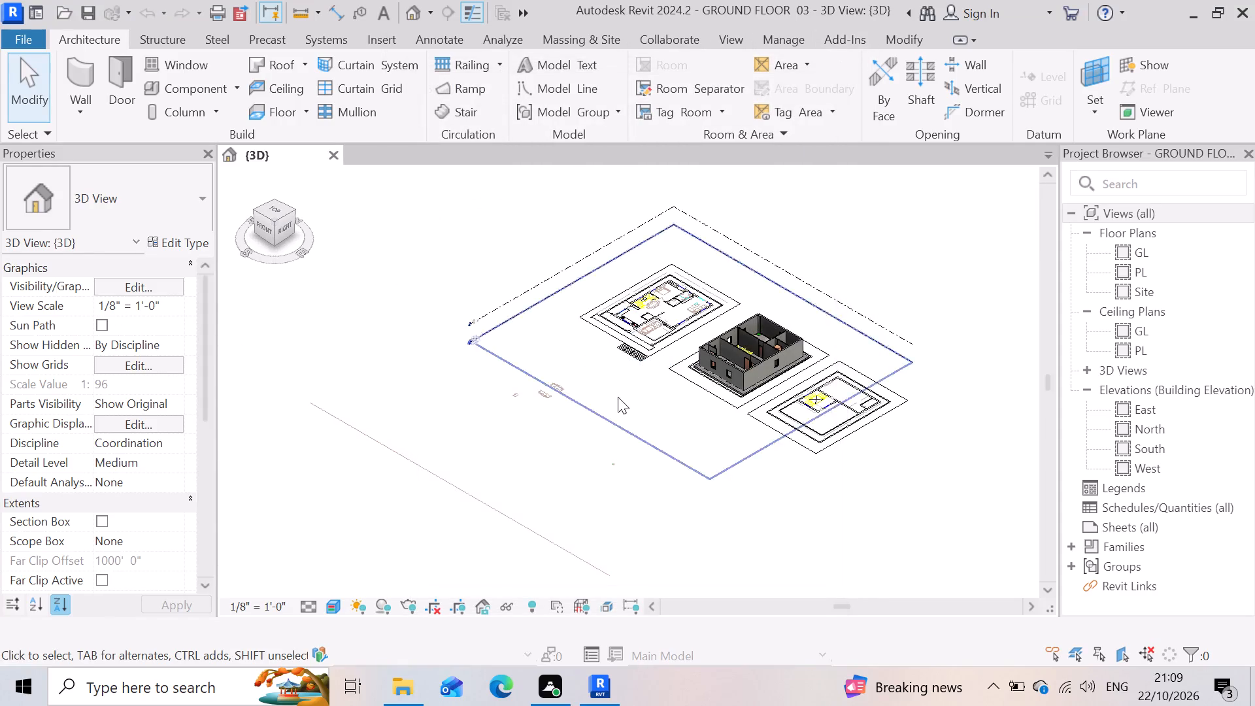
Examine the ground floor's exterior walls, interior partitions, doors and windows in the 3D view.
{"action": "scroll", "coordinate": [812, 348], "scroll_direction": "up", "scroll_amount": 3}
{"action": "scroll", "coordinate": [801, 282], "scroll_direction": "up", "scroll_amount": 4}
{"action": "scroll", "coordinate": [746, 403], "scroll_direction": "up", "scroll_amount": 4}
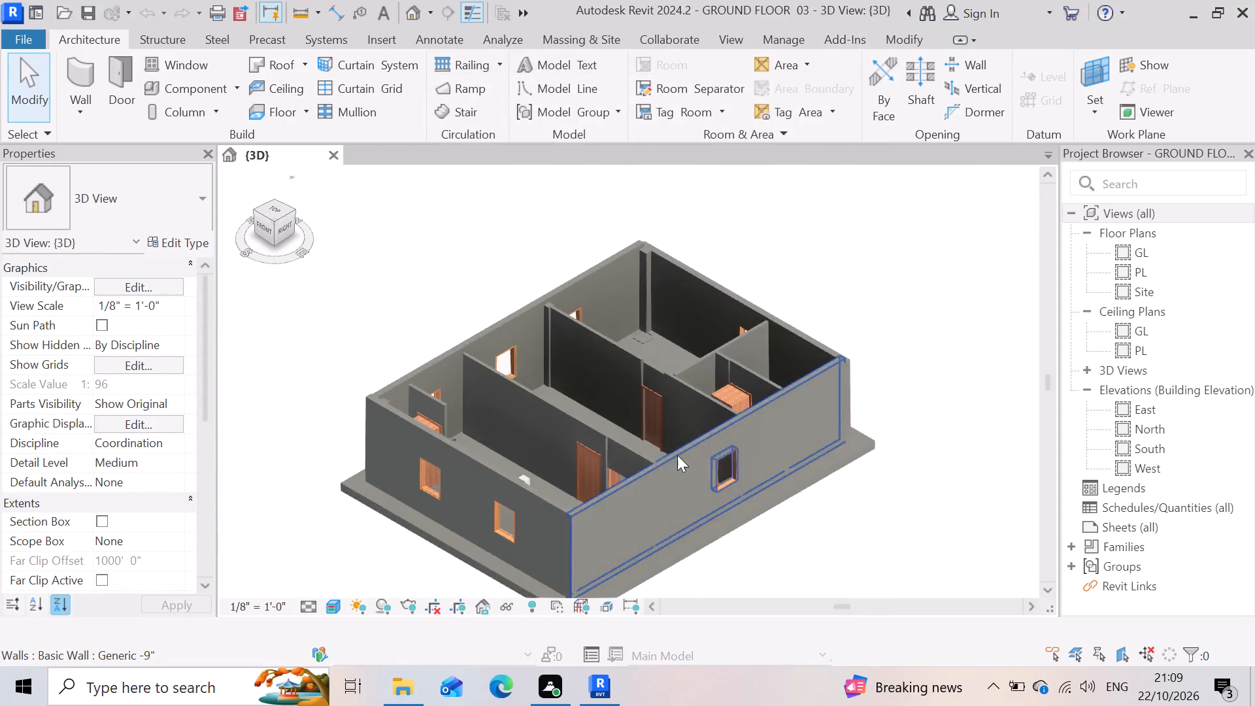
{"action": "scroll", "coordinate": [484, 431], "scroll_direction": "up", "scroll_amount": 5}
{"action": "scroll", "coordinate": [777, 443], "scroll_direction": "up", "scroll_amount": 3}
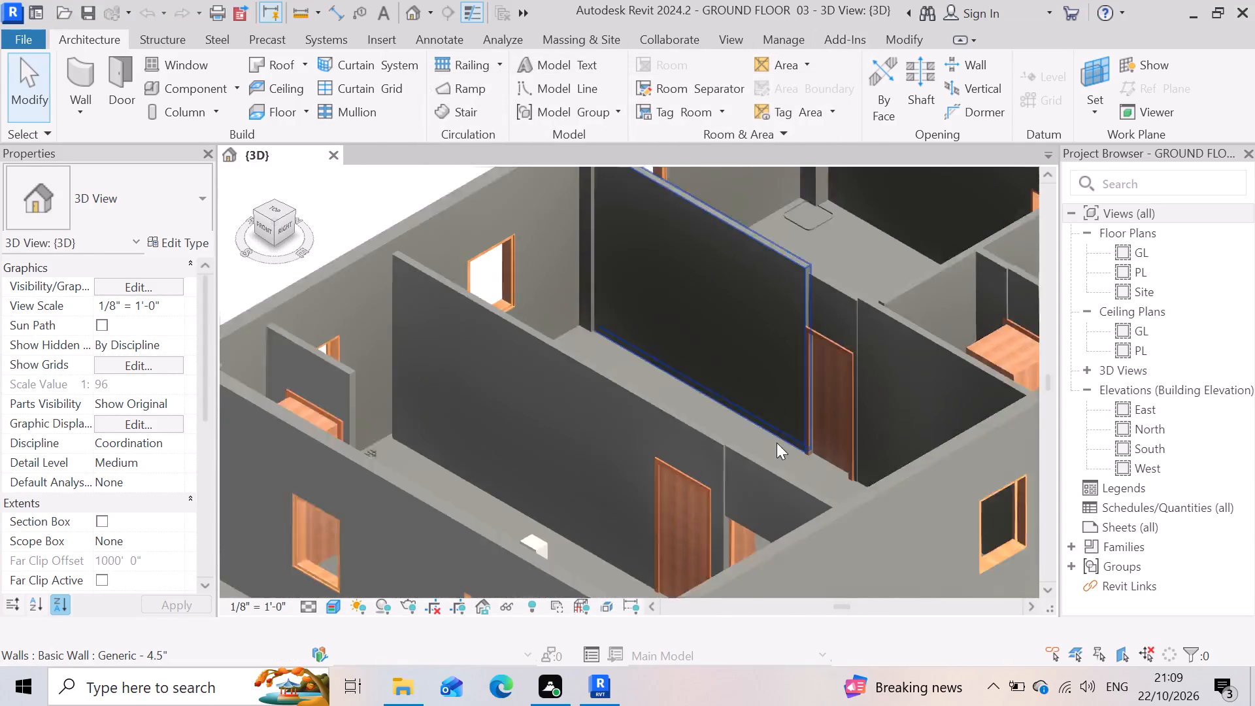
{"action": "scroll", "coordinate": [735, 415], "scroll_direction": "down", "scroll_amount": 5}
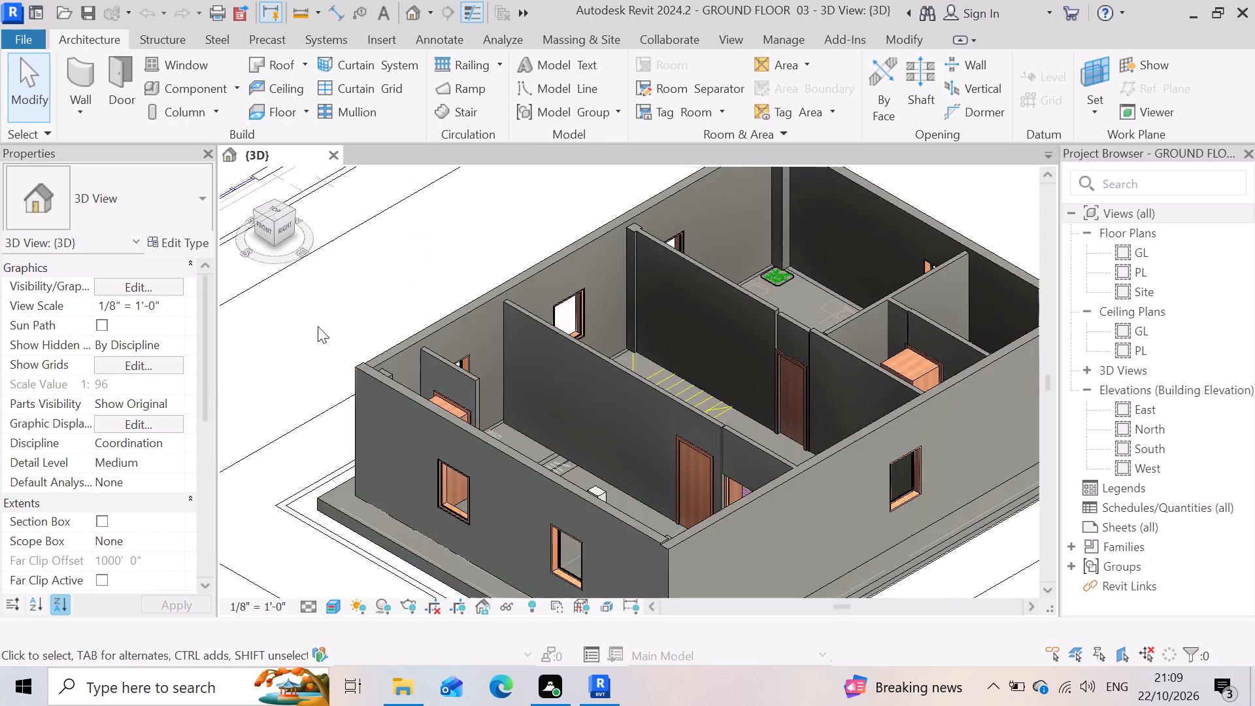
{"action": "scroll", "coordinate": [469, 378], "scroll_direction": "up", "scroll_amount": 2}
{"action": "scroll", "coordinate": [569, 308], "scroll_direction": "up", "scroll_amount": 4}
{"action": "scroll", "coordinate": [565, 304], "scroll_direction": "down", "scroll_amount": 3}
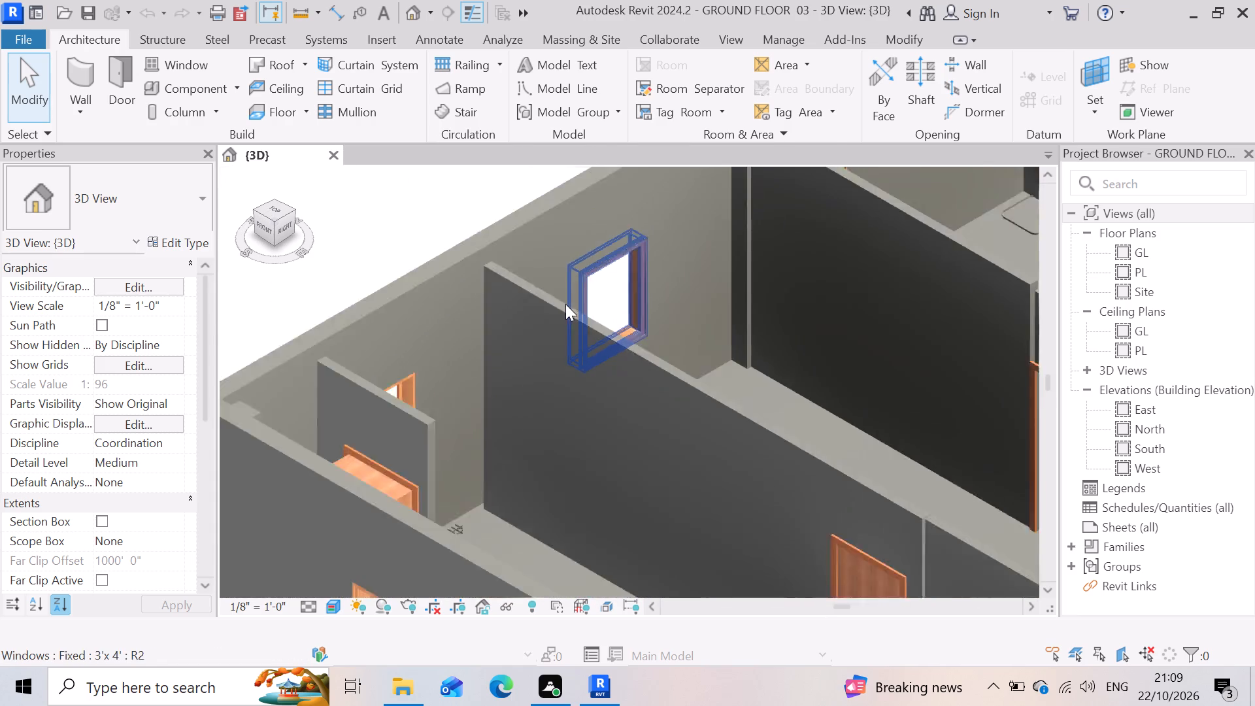
{"action": "scroll", "coordinate": [565, 304], "scroll_direction": "down", "scroll_amount": 3}
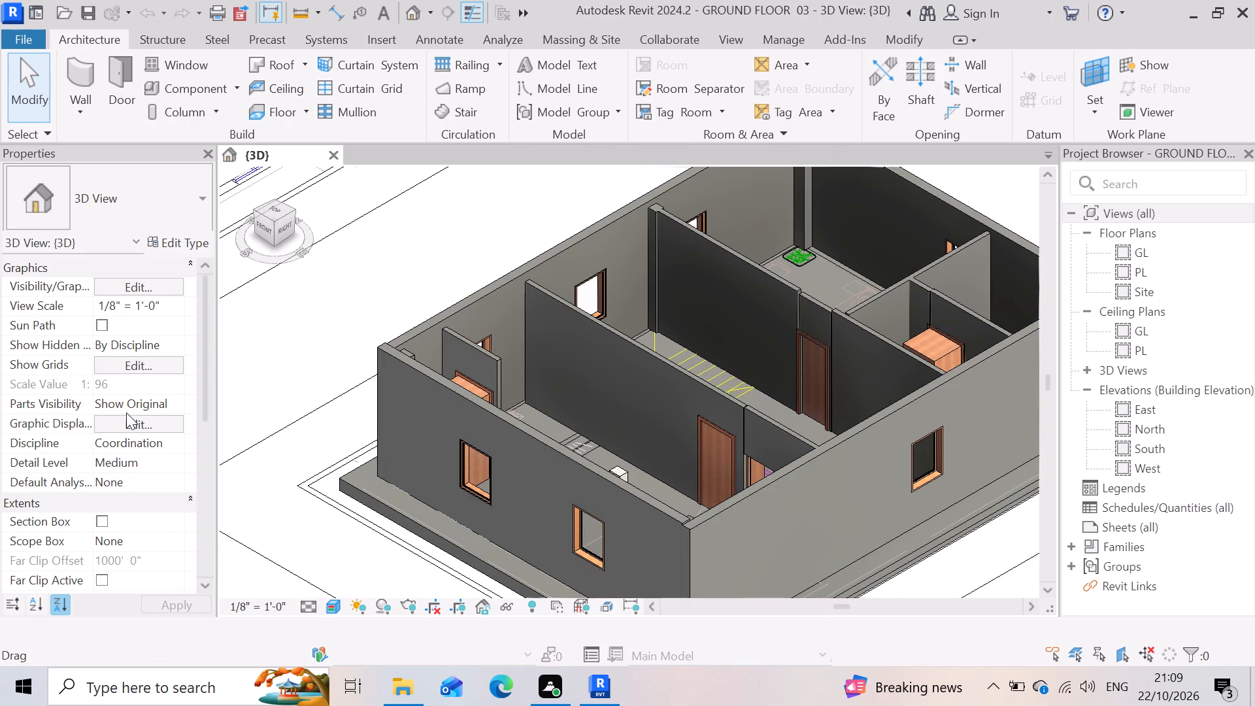
{"action": "scroll", "coordinate": [711, 531], "scroll_direction": "up", "scroll_amount": 6}
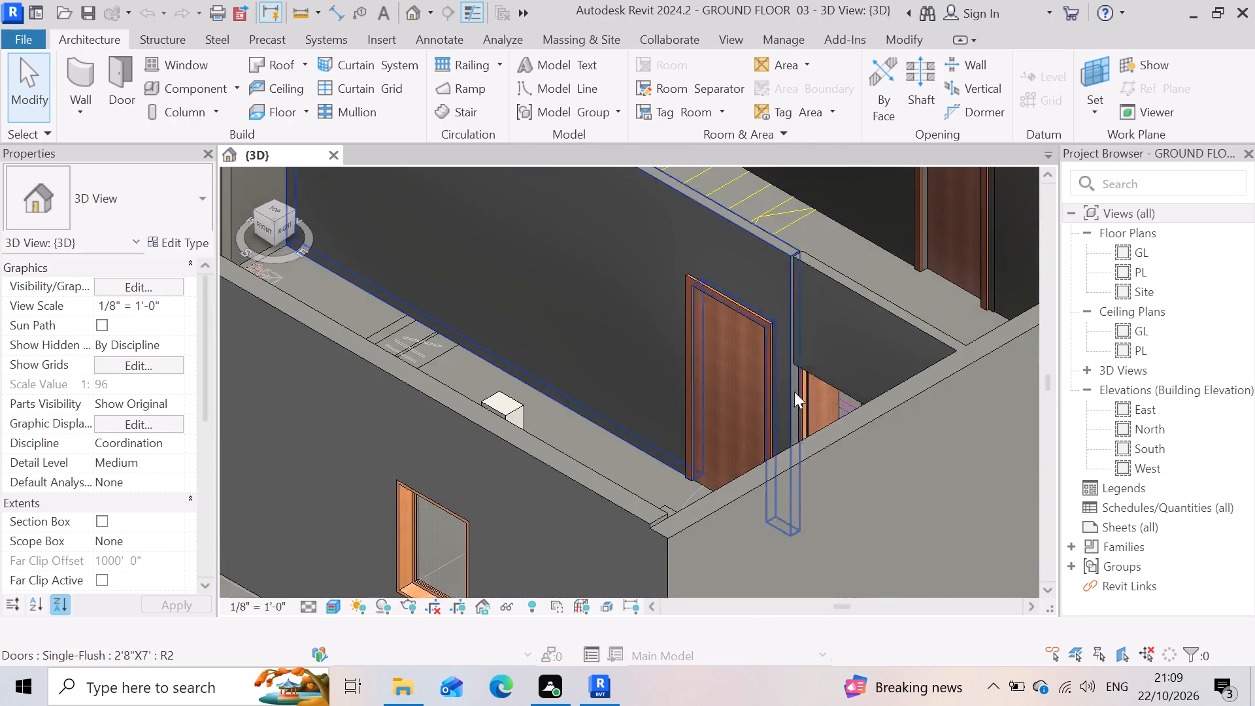
{"action": "scroll", "coordinate": [801, 388], "scroll_direction": "down", "scroll_amount": 3}
{"action": "scroll", "coordinate": [724, 286], "scroll_direction": "down", "scroll_amount": 3}
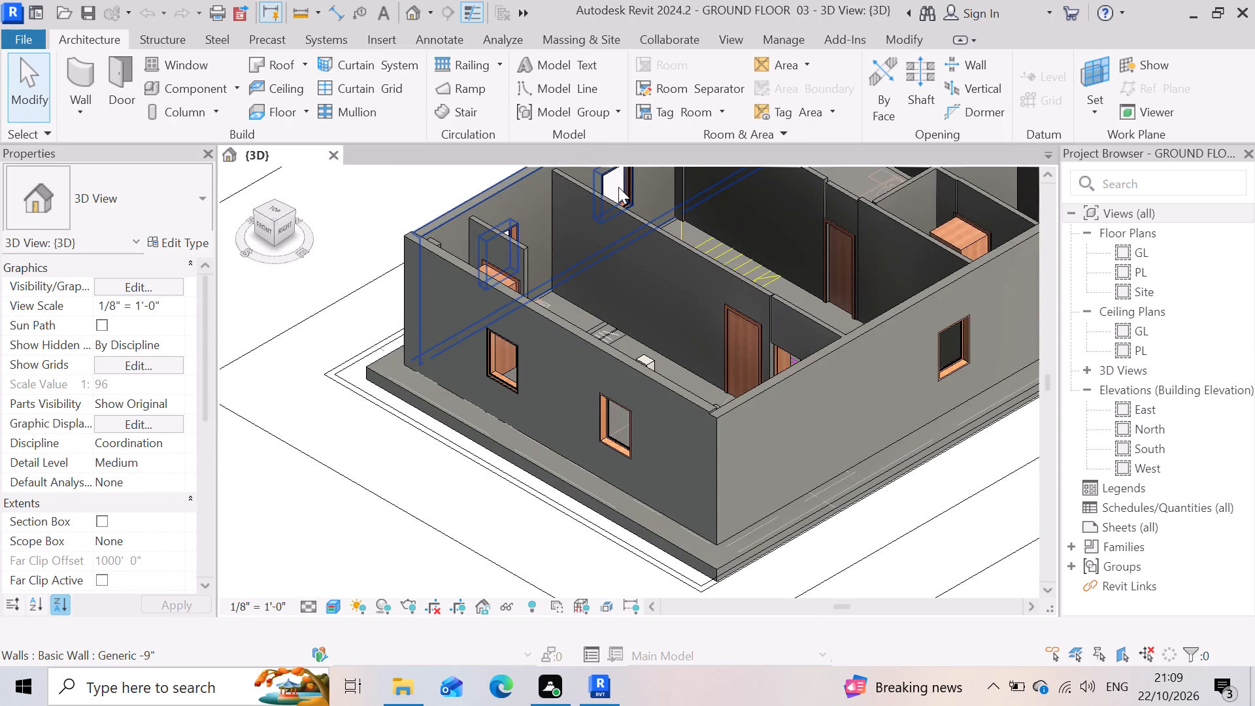
{"action": "scroll", "coordinate": [733, 447], "scroll_direction": "down", "scroll_amount": 4}
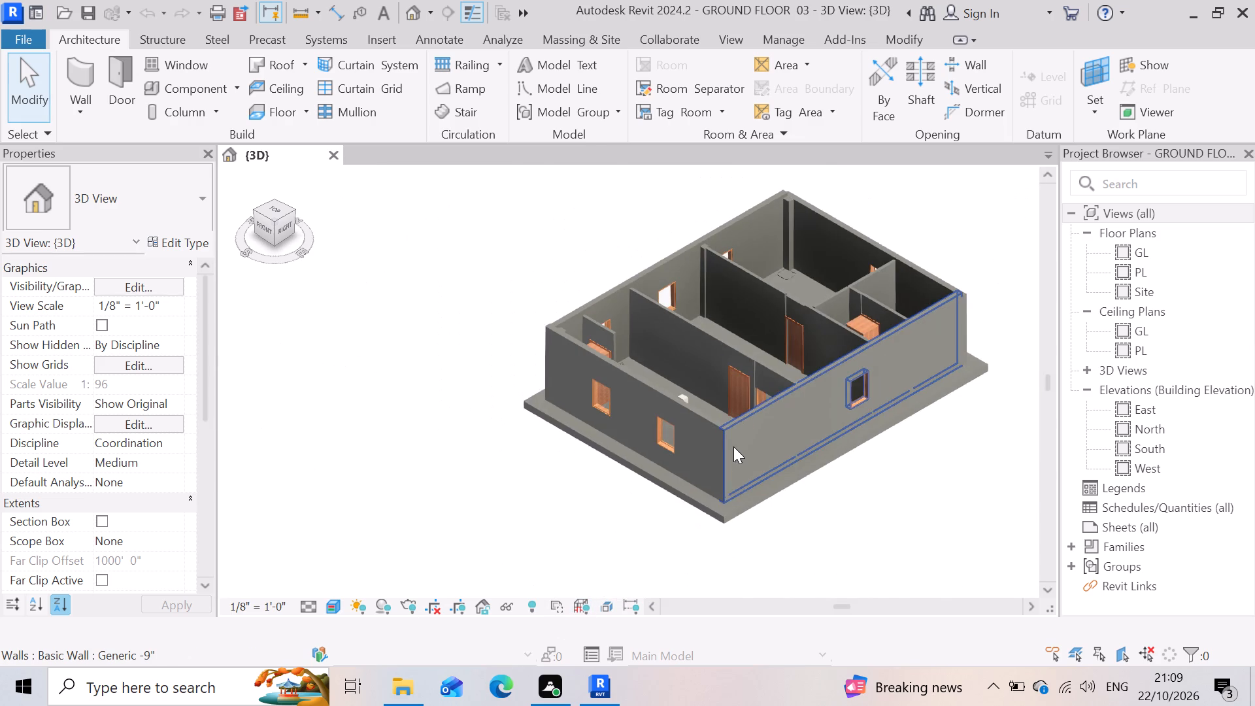
{"action": "scroll", "coordinate": [953, 254], "scroll_direction": "up", "scroll_amount": 3}
{"action": "scroll", "coordinate": [564, 243], "scroll_direction": "up", "scroll_amount": 4}
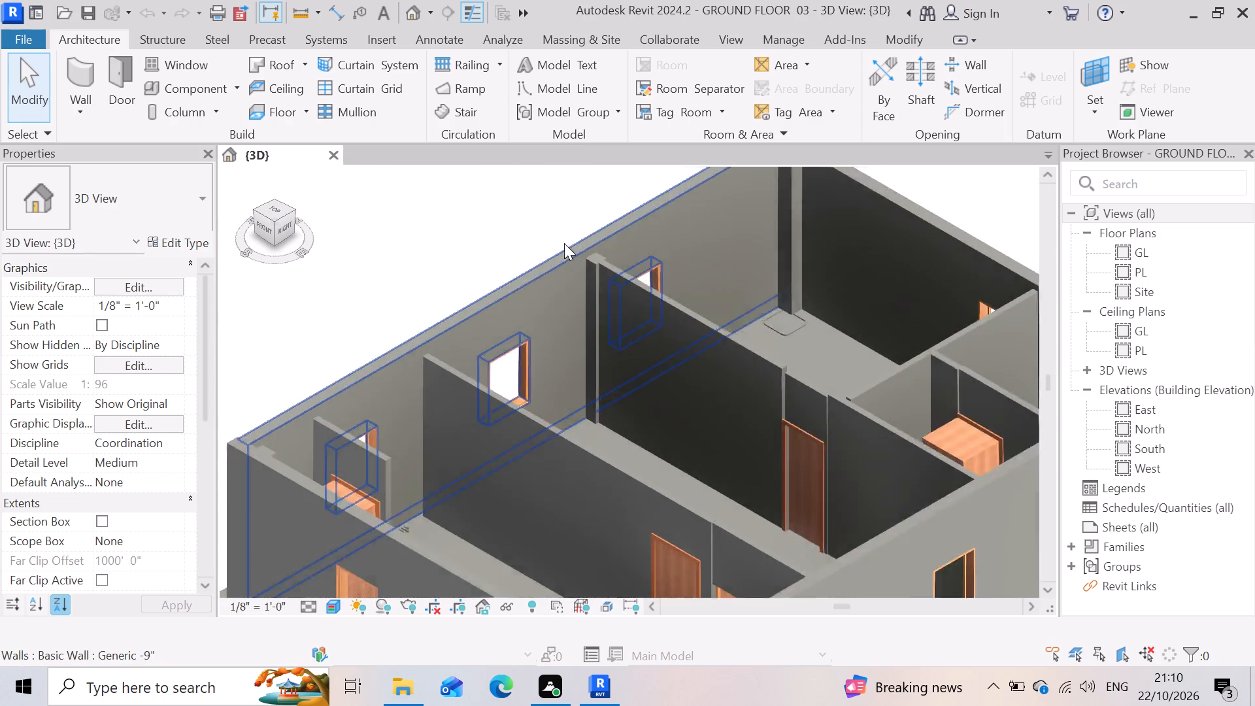
{"action": "scroll", "coordinate": [751, 240], "scroll_direction": "down", "scroll_amount": 7}
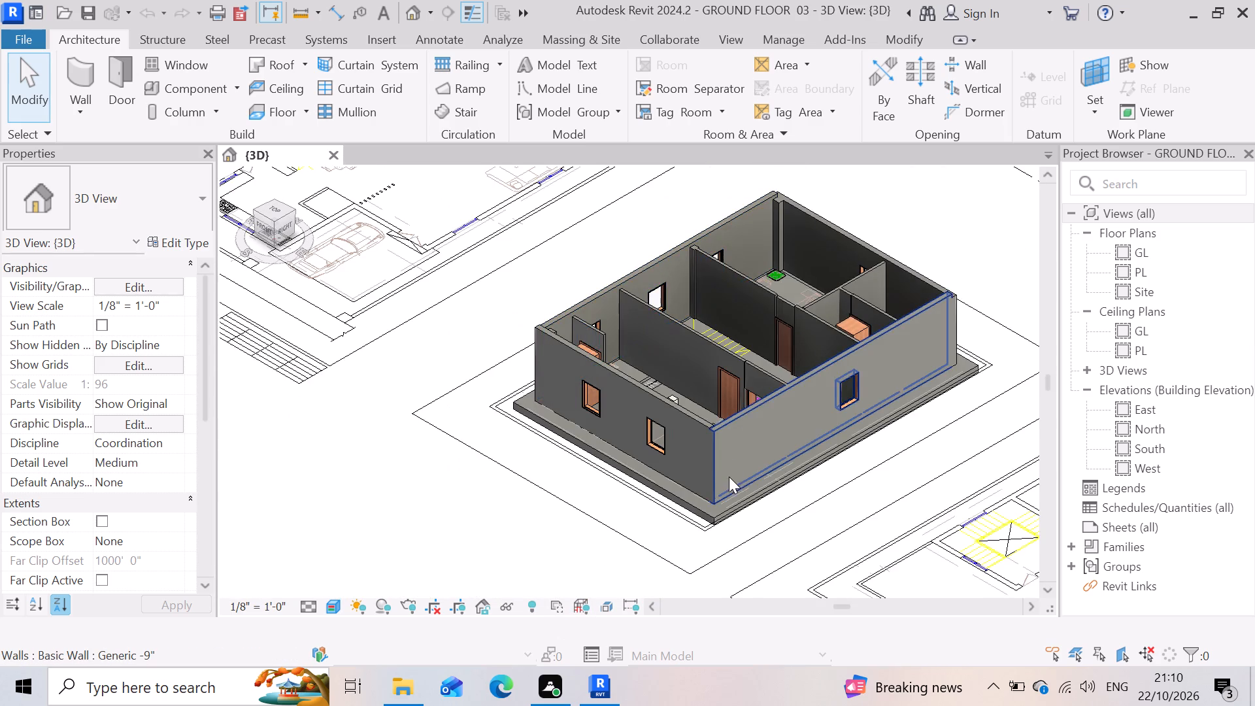
{"action": "scroll", "coordinate": [728, 453], "scroll_direction": "up", "scroll_amount": 2}
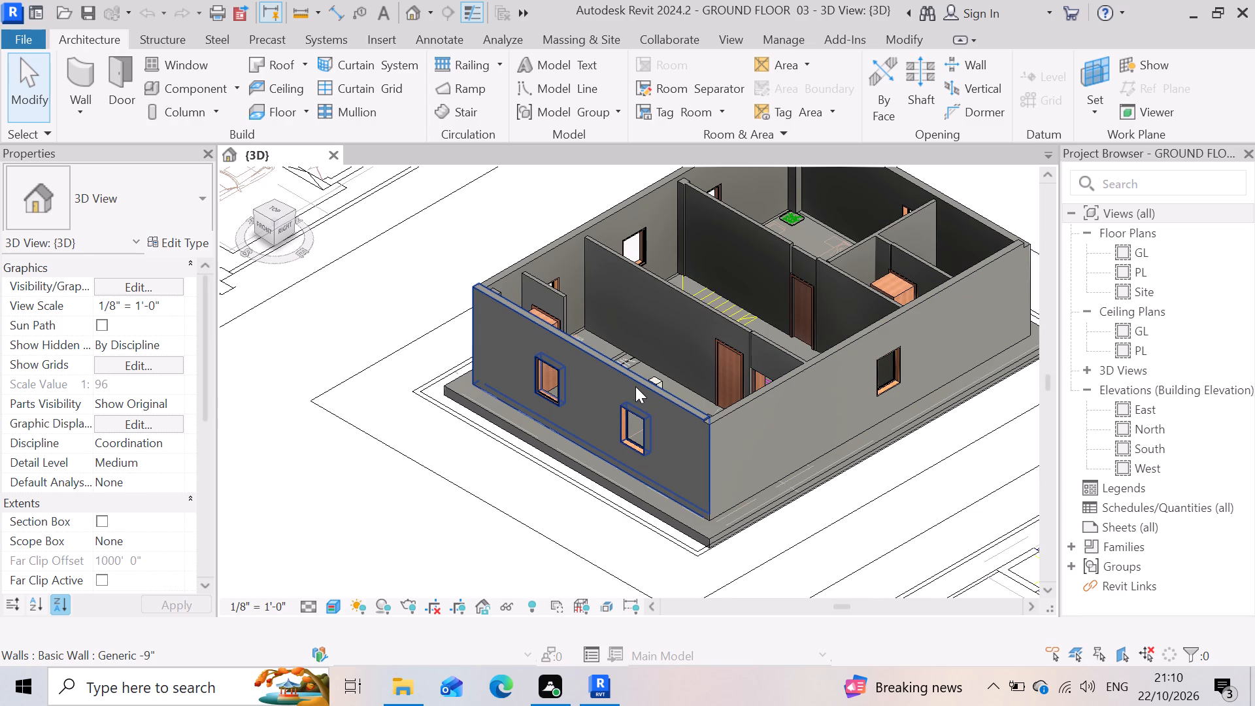
{"action": "scroll", "coordinate": [731, 399], "scroll_direction": "down", "scroll_amount": 3}
{"action": "scroll", "coordinate": [700, 384], "scroll_direction": "up", "scroll_amount": 4}
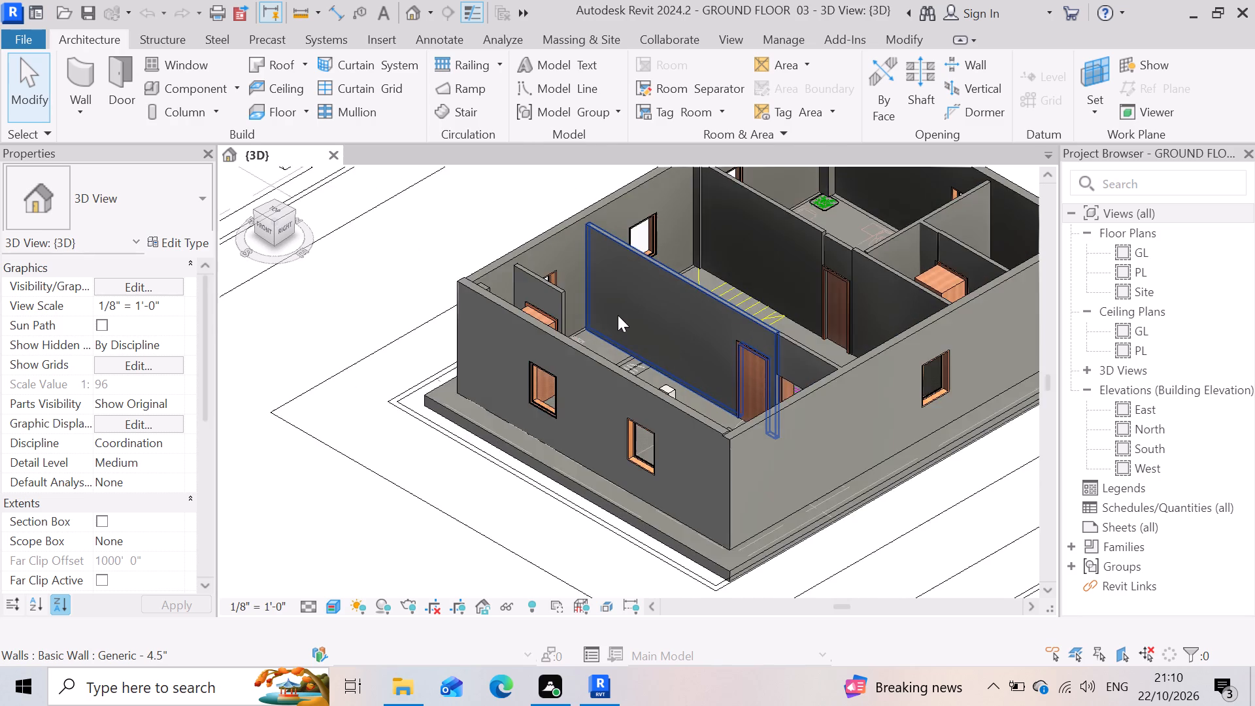
{"action": "scroll", "coordinate": [618, 315], "scroll_direction": "up", "scroll_amount": 4}
{"action": "scroll", "coordinate": [532, 370], "scroll_direction": "down", "scroll_amount": 5}
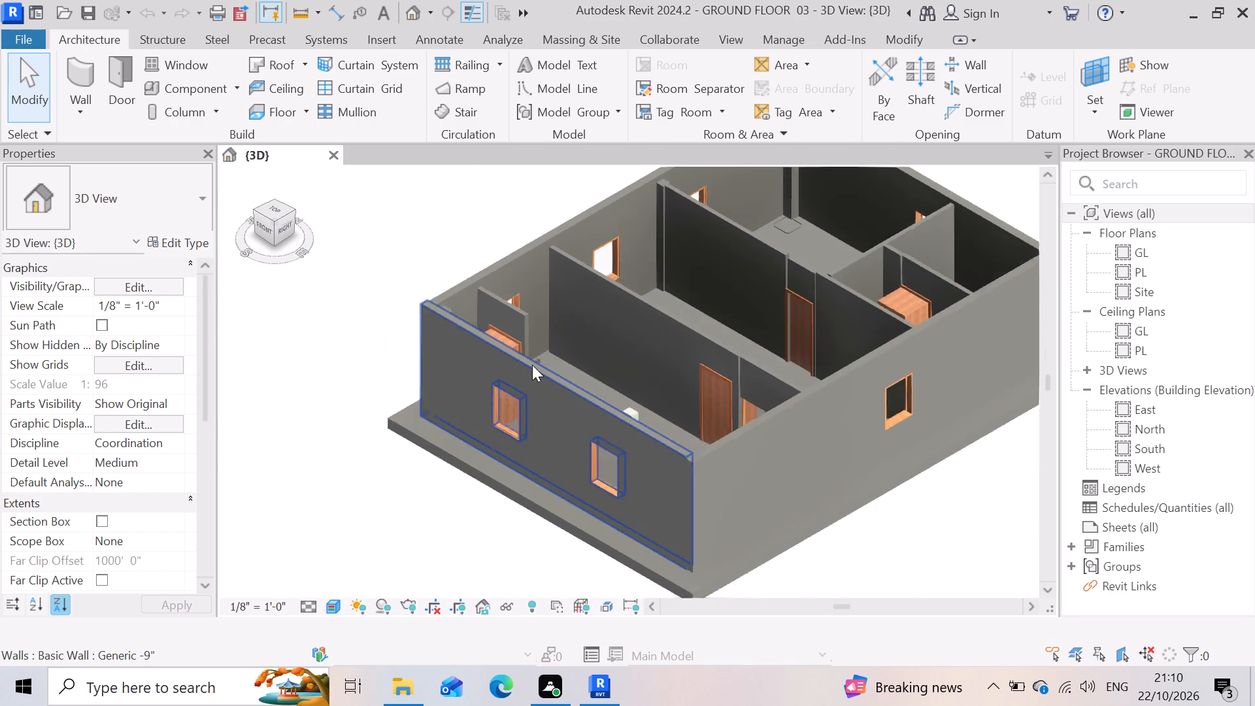
{"action": "scroll", "coordinate": [532, 365], "scroll_direction": "down", "scroll_amount": 1}
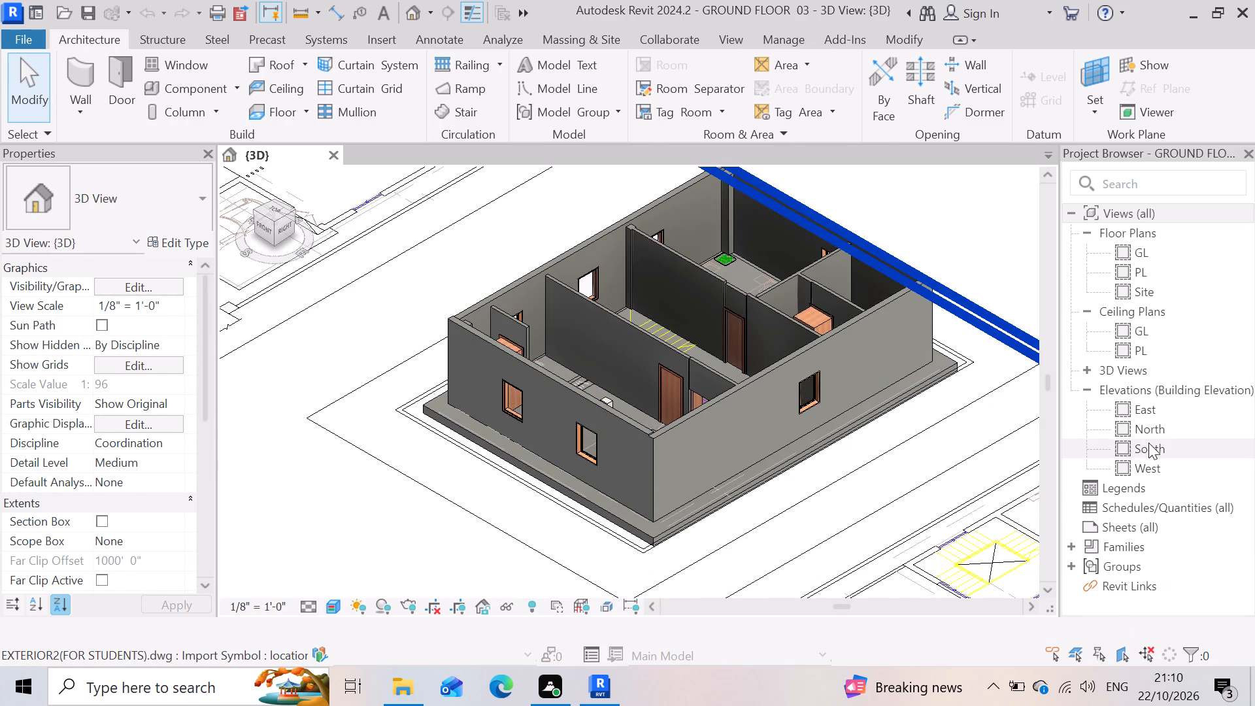
Open the North building elevation and bring the building and its level lines into view.
{"action": "double_click", "coordinate": [1154, 427]}
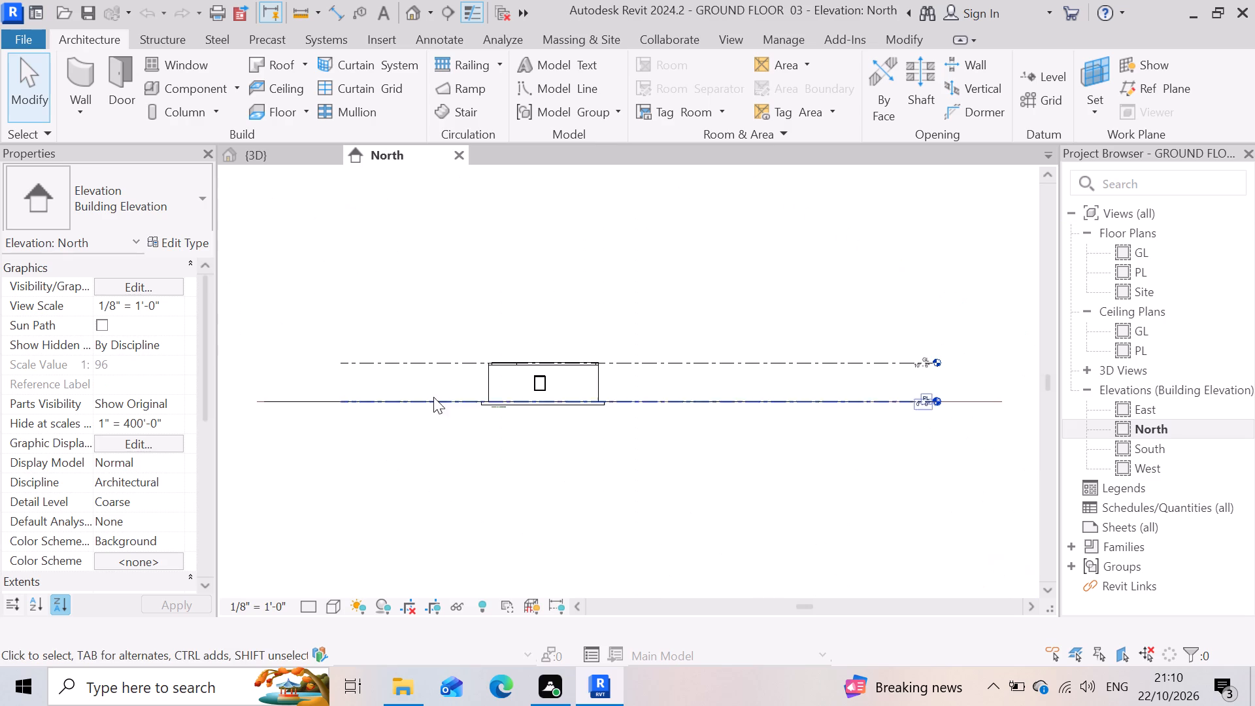
{"action": "scroll", "coordinate": [474, 352], "scroll_direction": "up", "scroll_amount": 9}
{"action": "scroll", "coordinate": [459, 375], "scroll_direction": "down", "scroll_amount": 7}
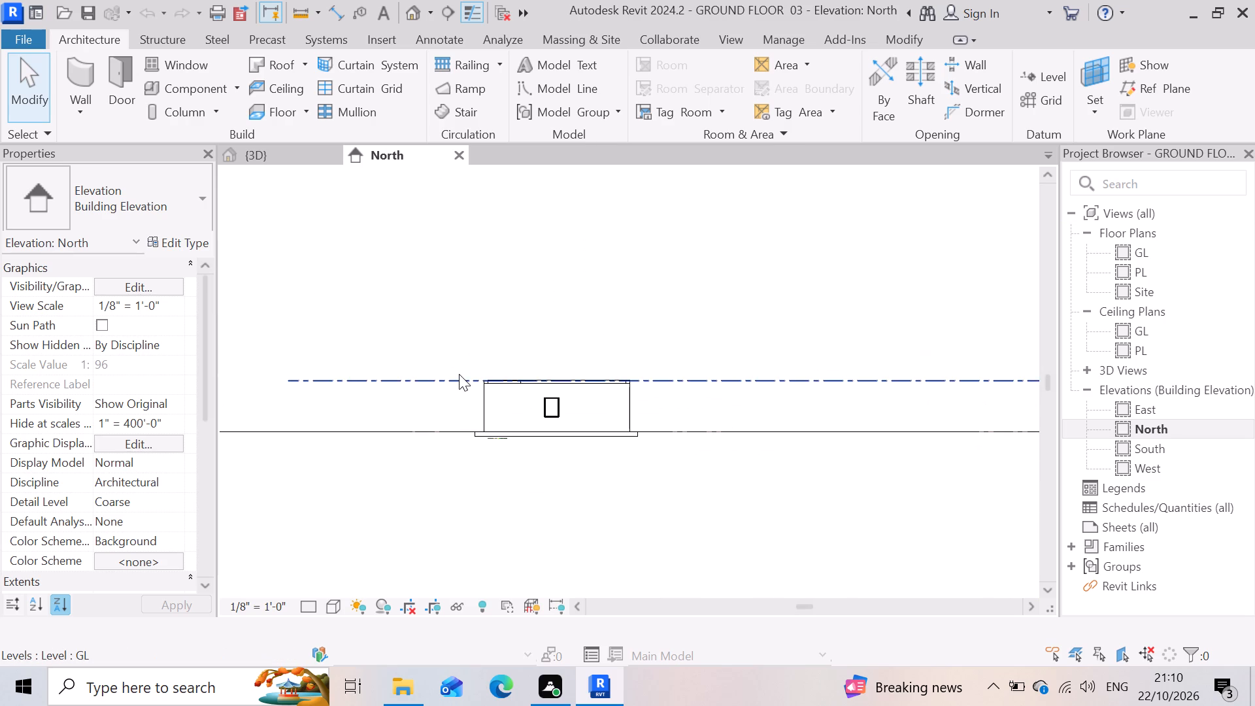
{"action": "scroll", "coordinate": [459, 374], "scroll_direction": "down", "scroll_amount": 4}
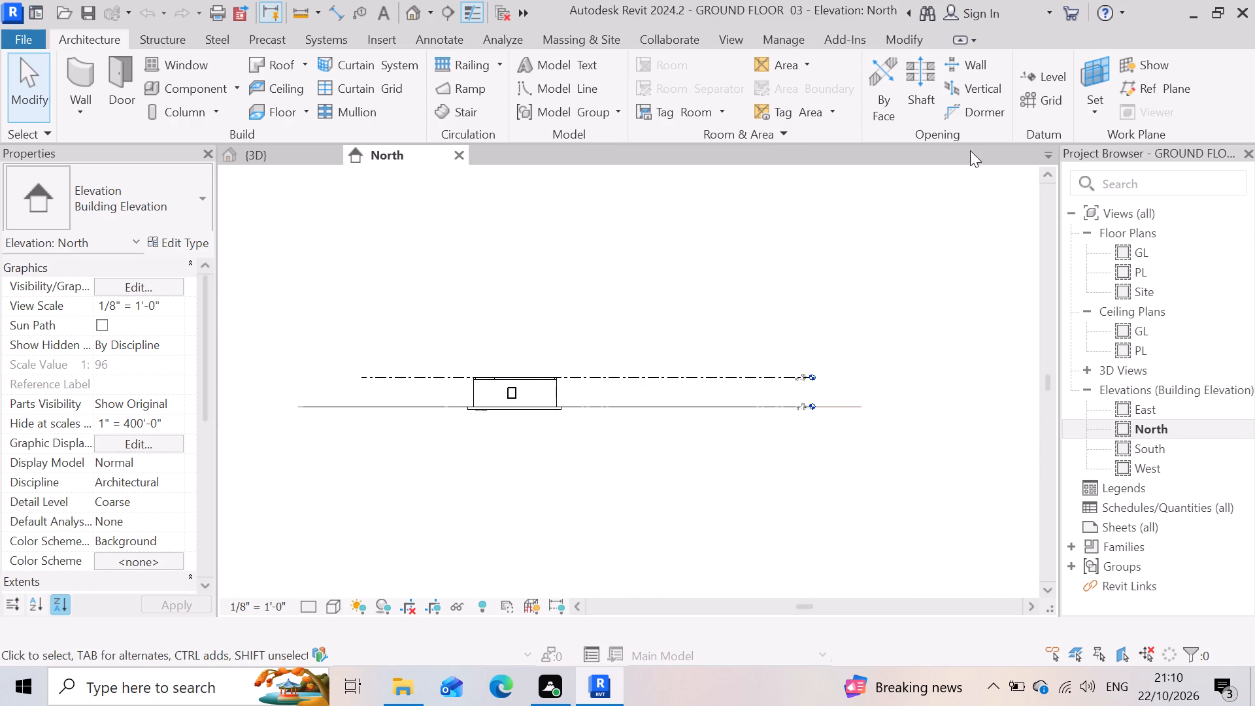
Place a new level offset 6' 0" above the GL level by picking the GL line.
{"action": "left_click", "coordinate": [1060, 71]}
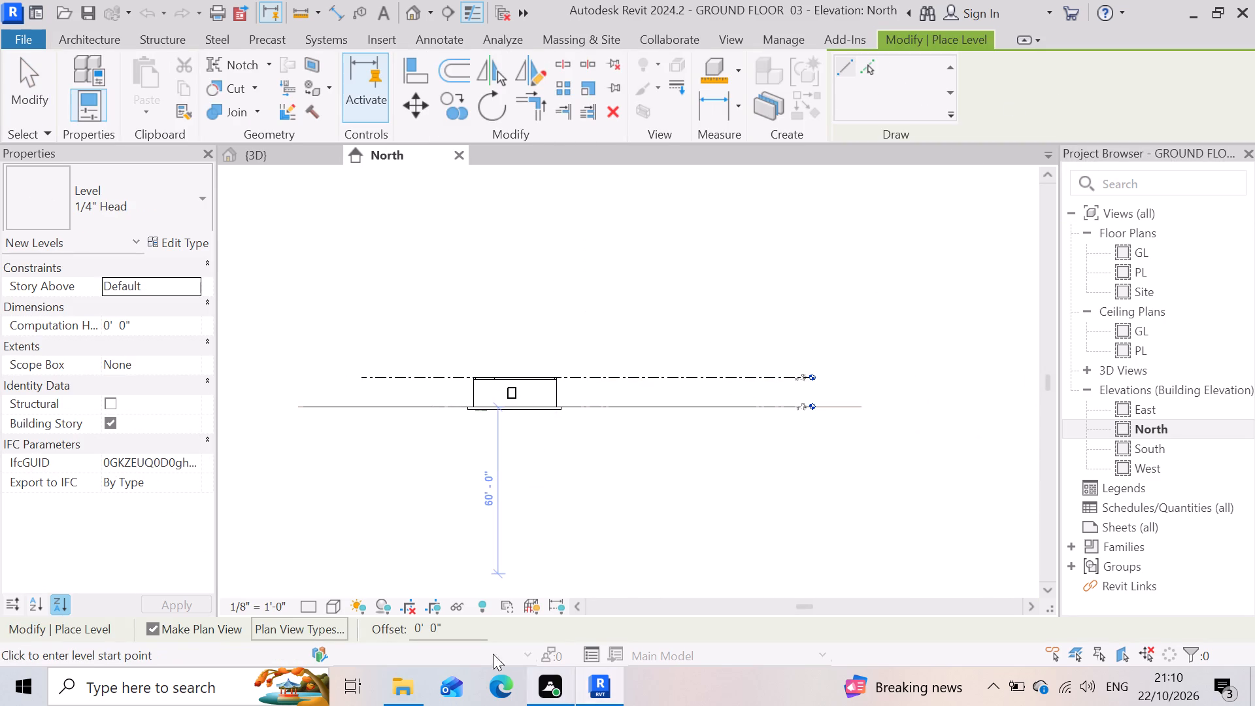
{"action": "left_click", "coordinate": [865, 67]}
{"action": "left_click", "coordinate": [446, 631]}
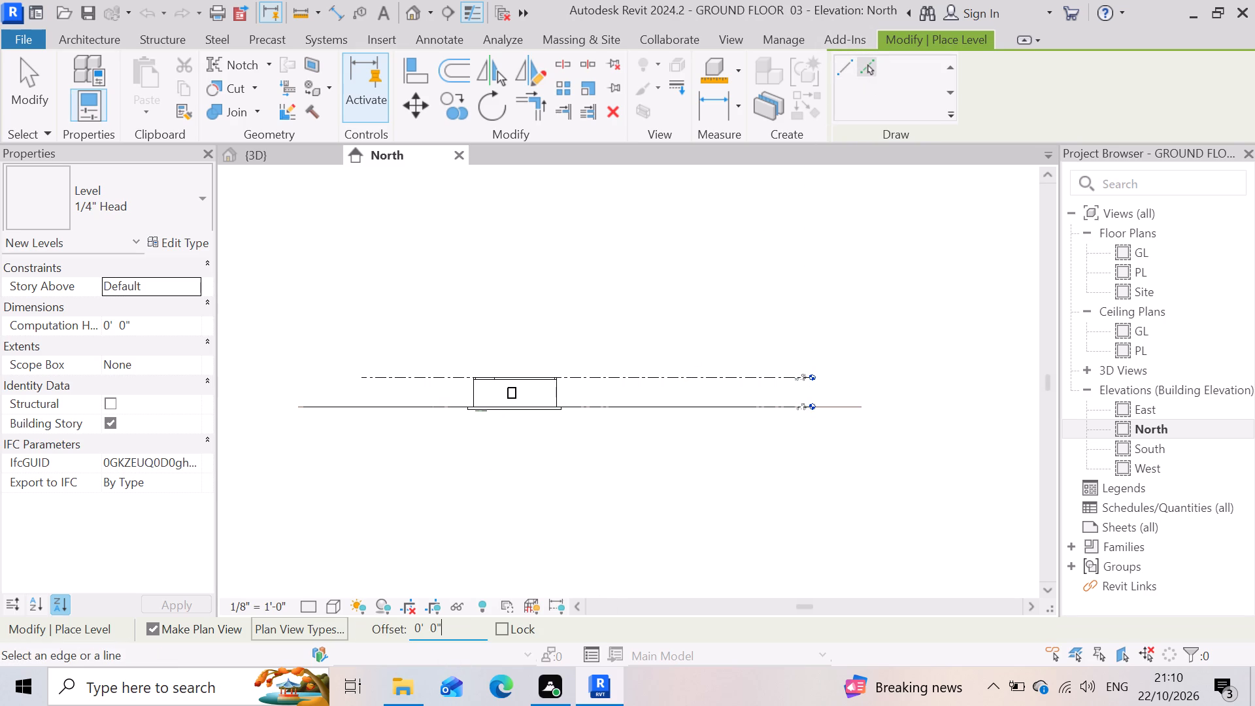
{"action": "left_click_drag", "start_coordinate": [348, 620], "coordinate": [325, 621]}
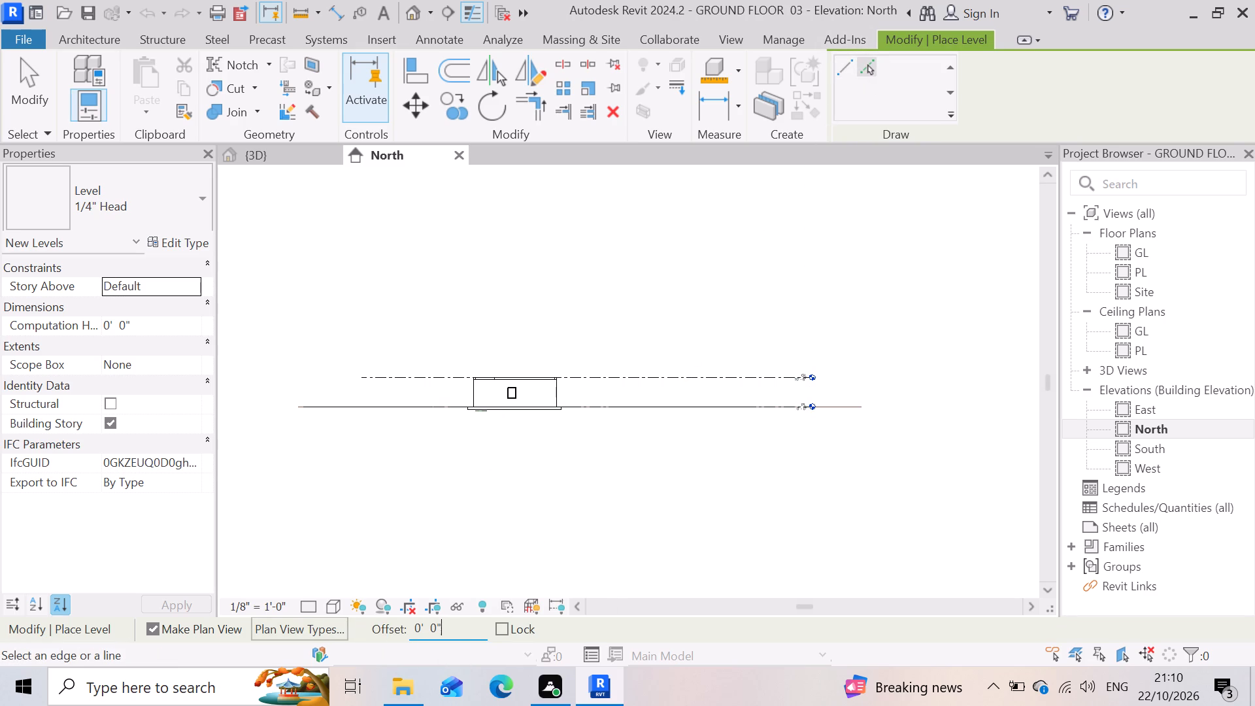
{"action": "left_click", "coordinate": [452, 622]}
{"action": "left_click_drag", "start_coordinate": [453, 624], "coordinate": [314, 636]}
{"action": "key", "text": "6"}
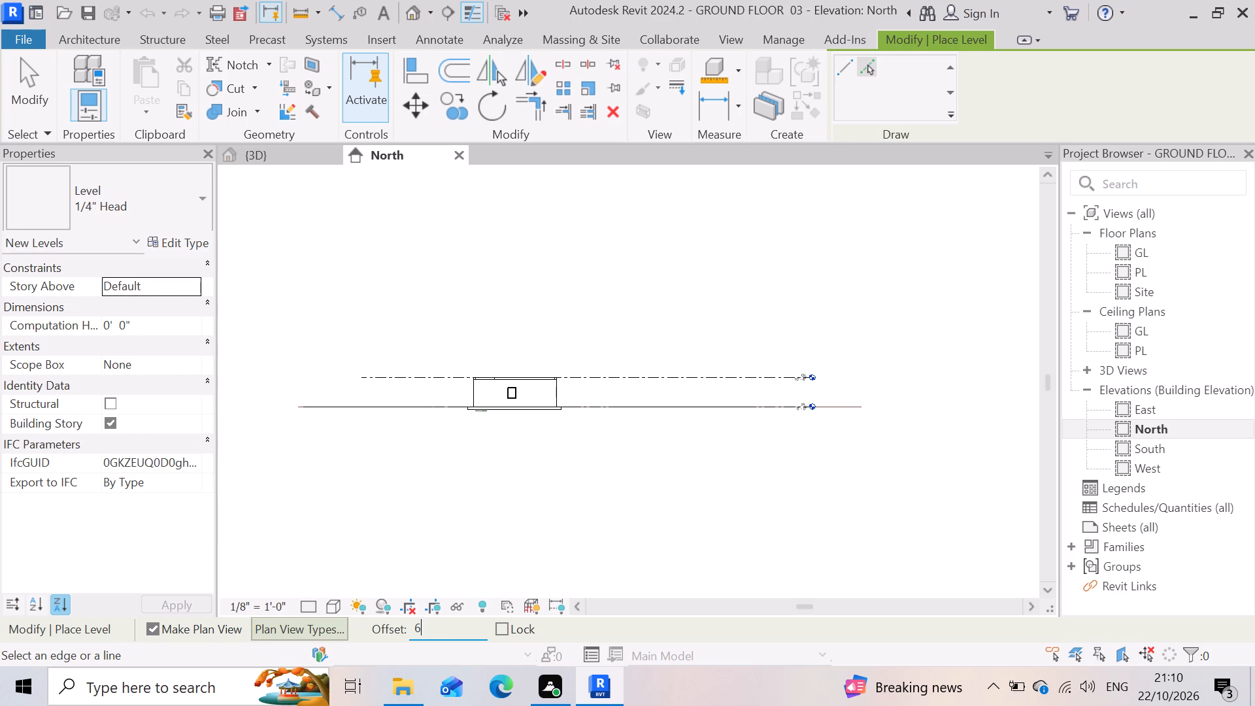
{"action": "key", "text": "apostrophe"}
{"action": "key", "text": "Return"}
{"action": "left_click", "coordinate": [637, 371]}
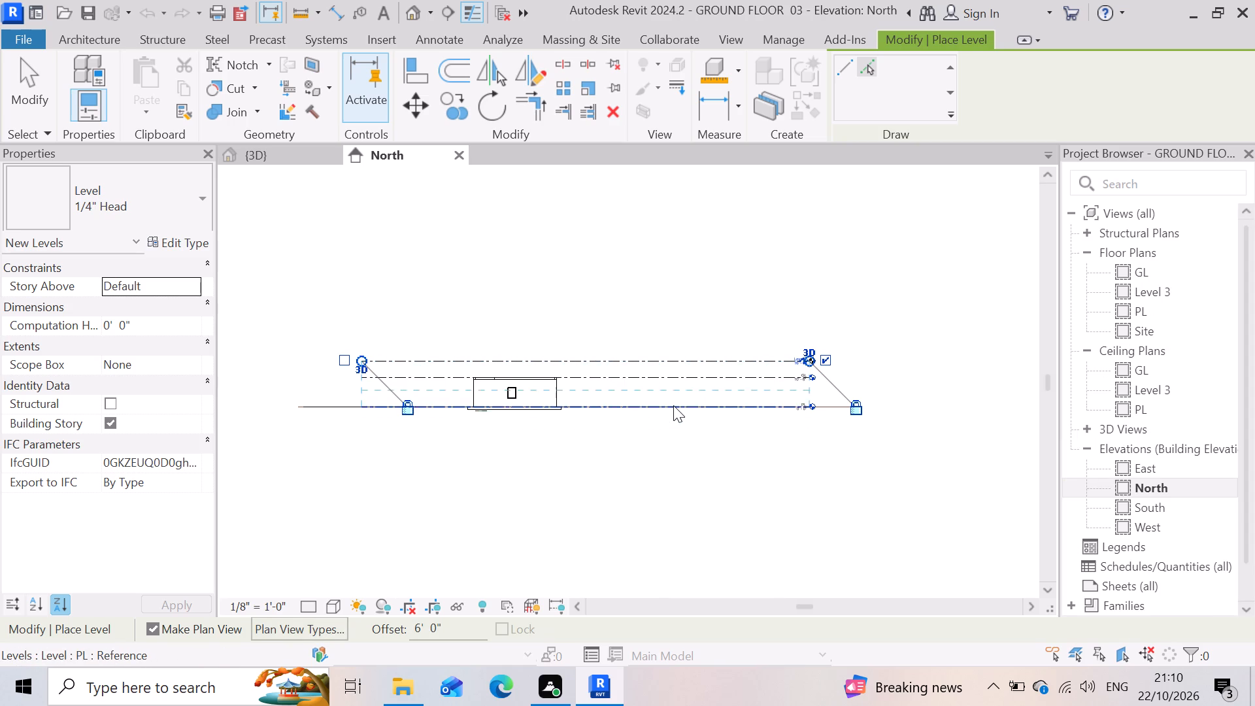
{"action": "scroll", "coordinate": [674, 405], "scroll_direction": "up", "scroll_amount": 4}
{"action": "key", "text": "Escape"}
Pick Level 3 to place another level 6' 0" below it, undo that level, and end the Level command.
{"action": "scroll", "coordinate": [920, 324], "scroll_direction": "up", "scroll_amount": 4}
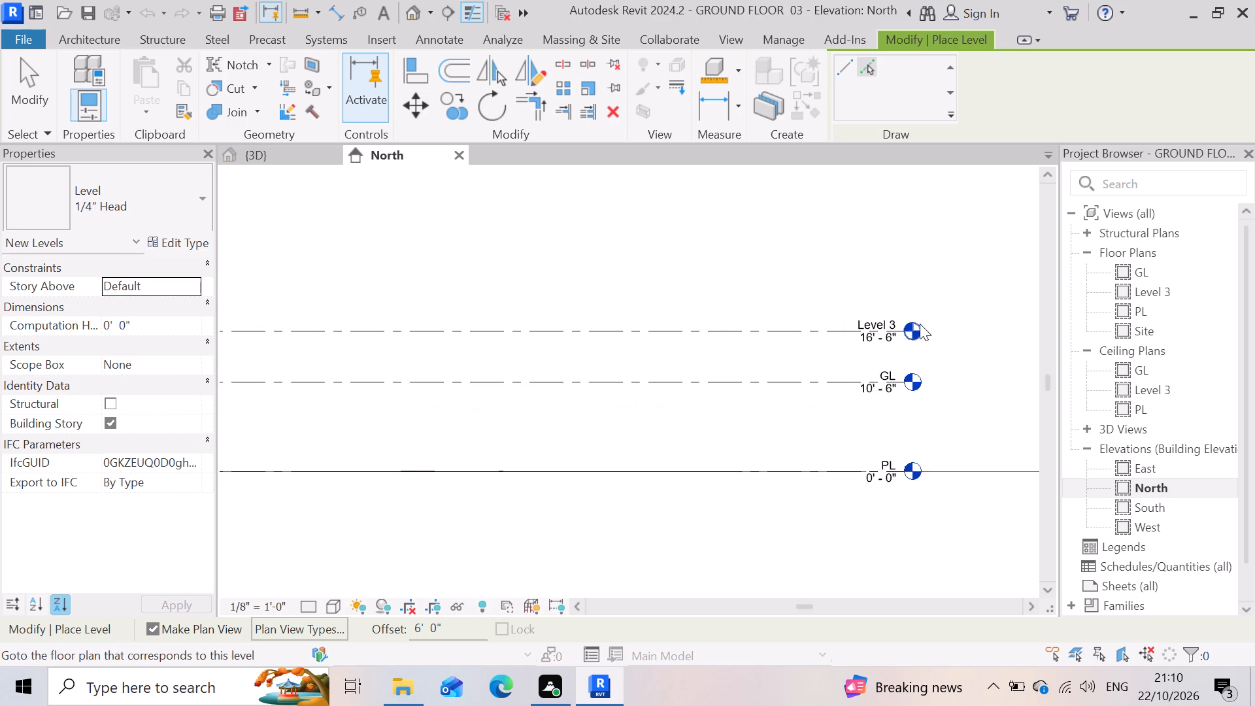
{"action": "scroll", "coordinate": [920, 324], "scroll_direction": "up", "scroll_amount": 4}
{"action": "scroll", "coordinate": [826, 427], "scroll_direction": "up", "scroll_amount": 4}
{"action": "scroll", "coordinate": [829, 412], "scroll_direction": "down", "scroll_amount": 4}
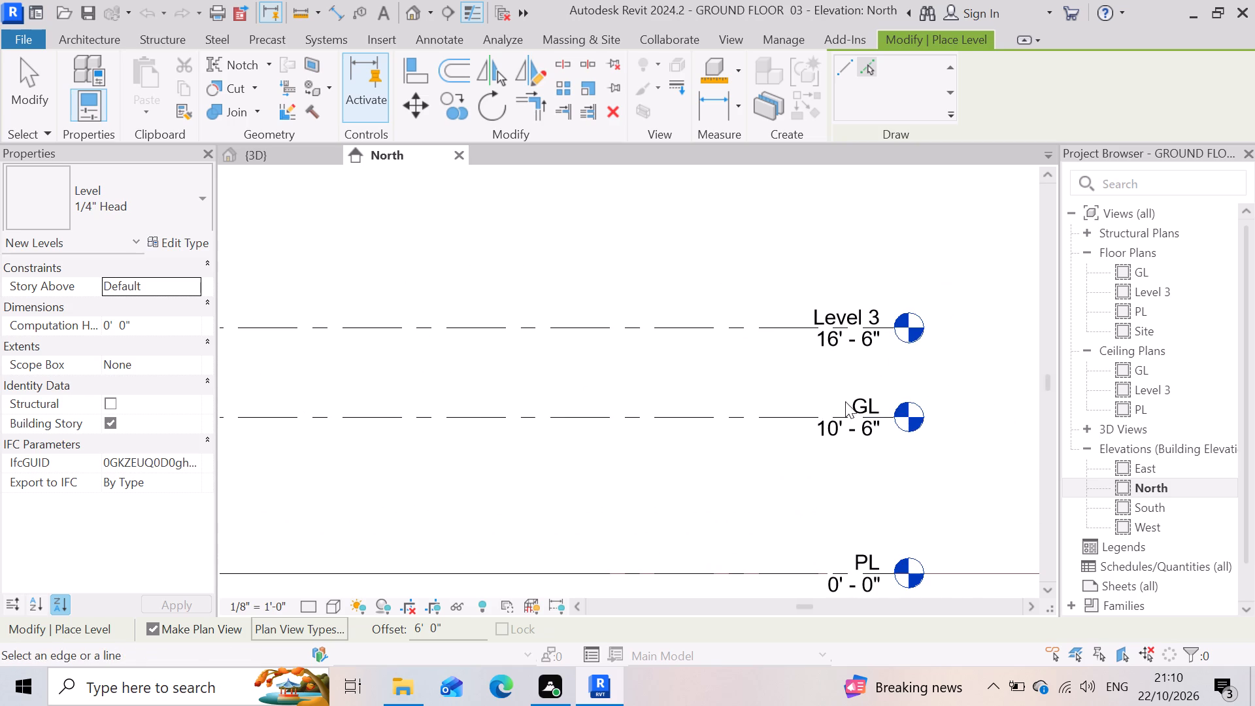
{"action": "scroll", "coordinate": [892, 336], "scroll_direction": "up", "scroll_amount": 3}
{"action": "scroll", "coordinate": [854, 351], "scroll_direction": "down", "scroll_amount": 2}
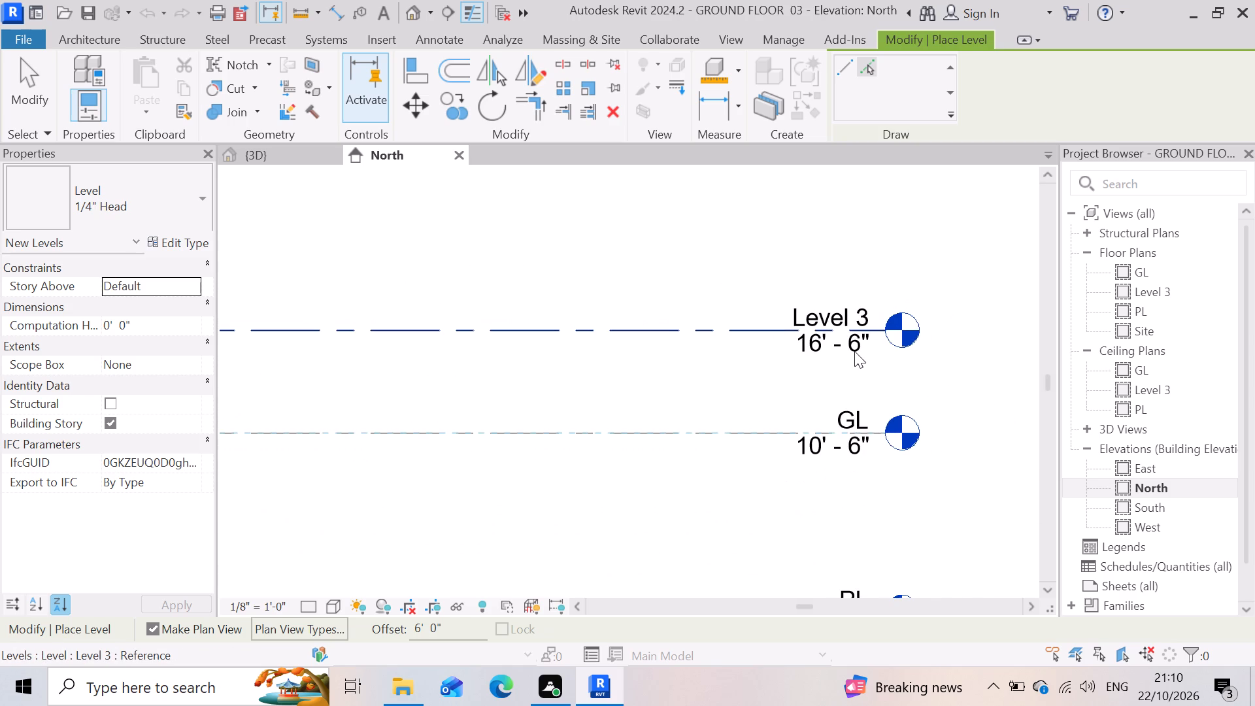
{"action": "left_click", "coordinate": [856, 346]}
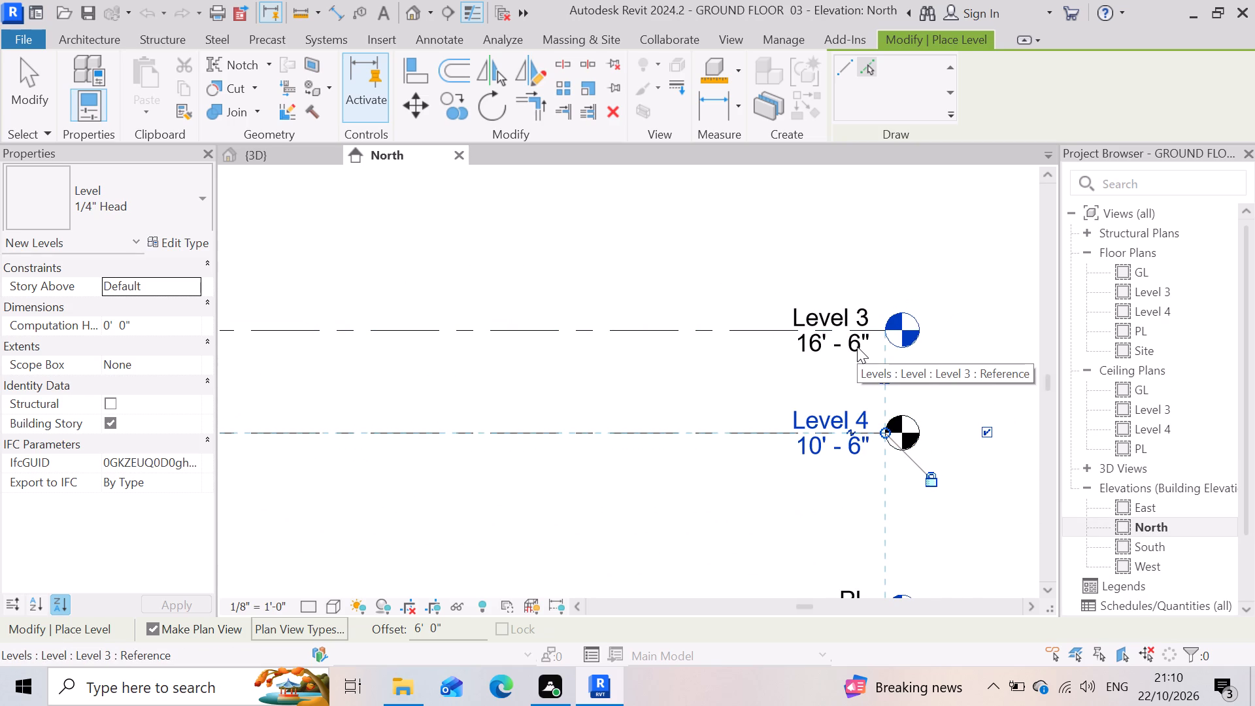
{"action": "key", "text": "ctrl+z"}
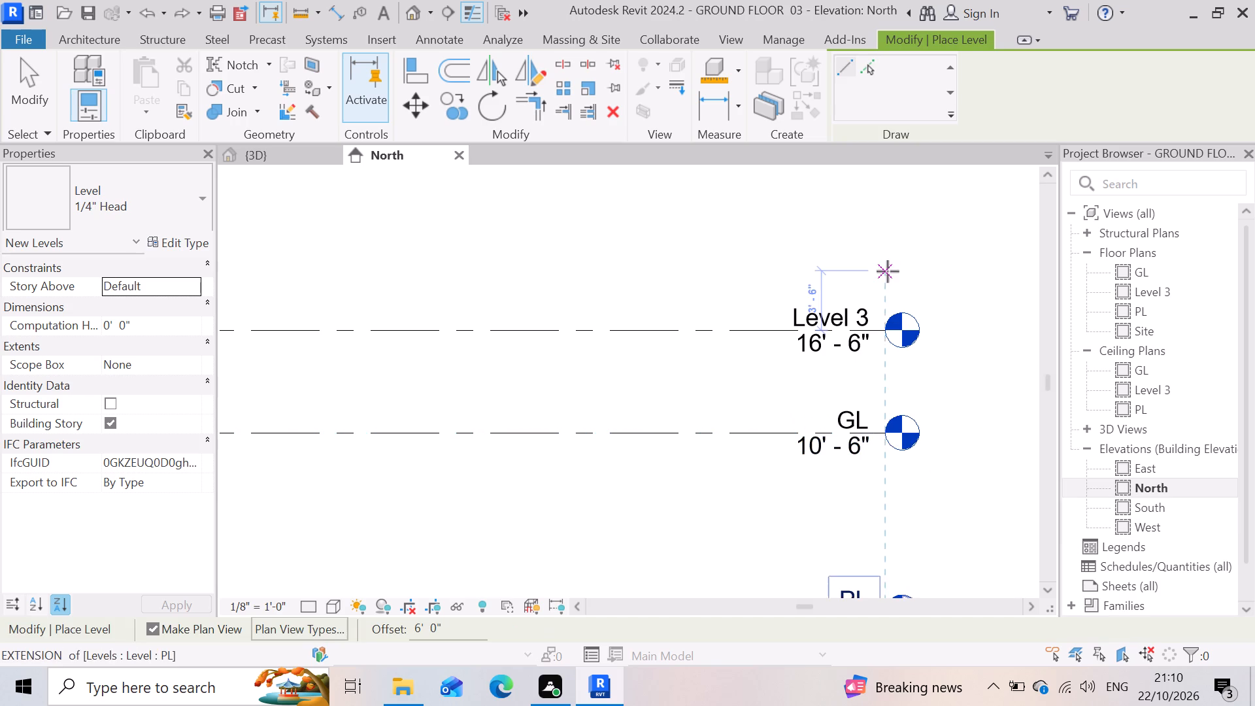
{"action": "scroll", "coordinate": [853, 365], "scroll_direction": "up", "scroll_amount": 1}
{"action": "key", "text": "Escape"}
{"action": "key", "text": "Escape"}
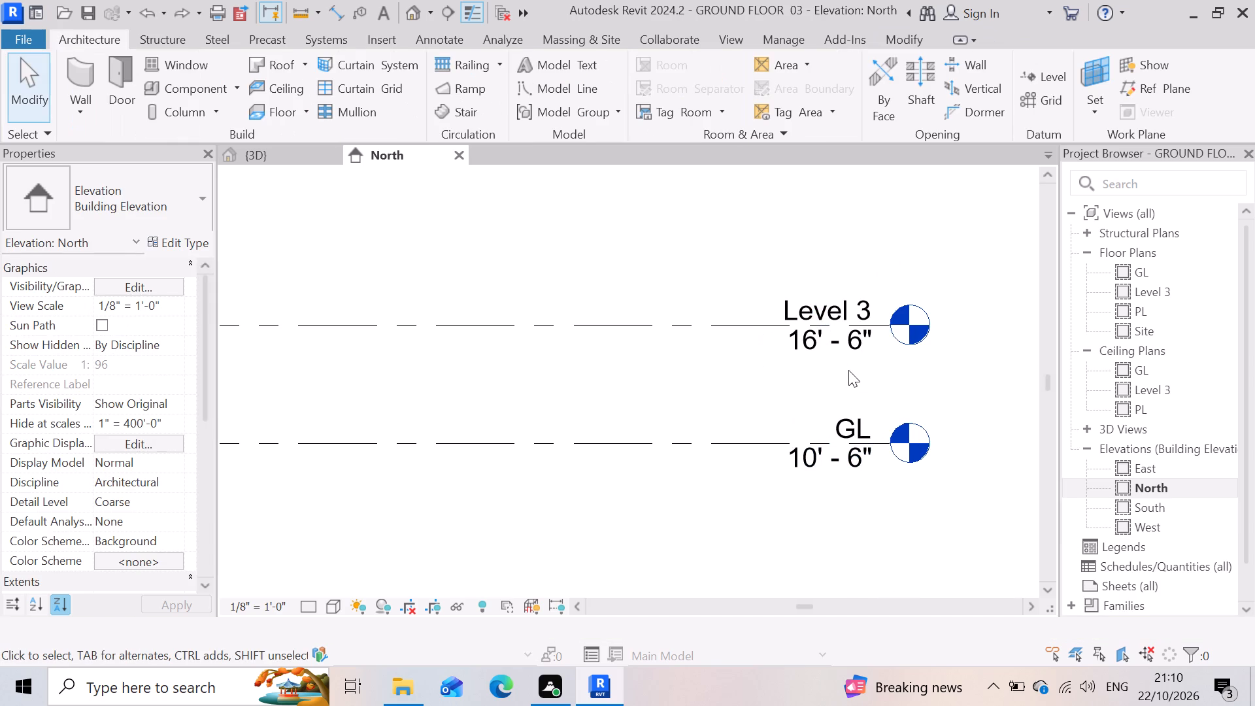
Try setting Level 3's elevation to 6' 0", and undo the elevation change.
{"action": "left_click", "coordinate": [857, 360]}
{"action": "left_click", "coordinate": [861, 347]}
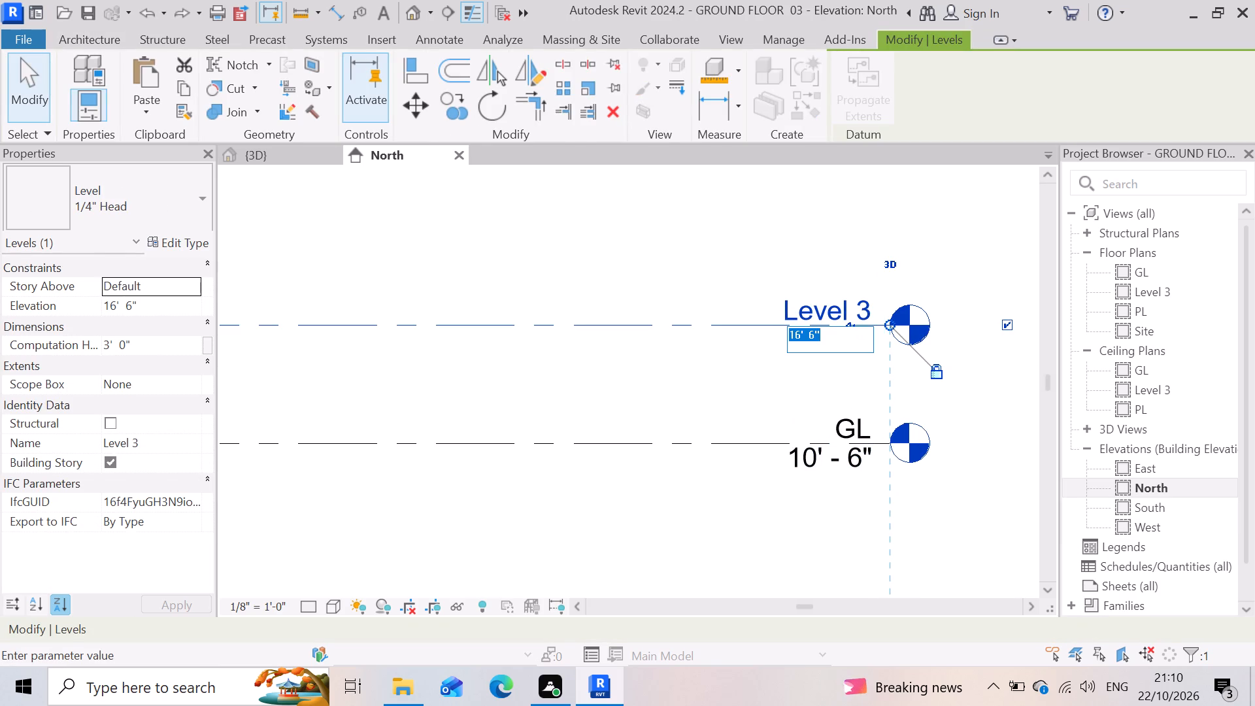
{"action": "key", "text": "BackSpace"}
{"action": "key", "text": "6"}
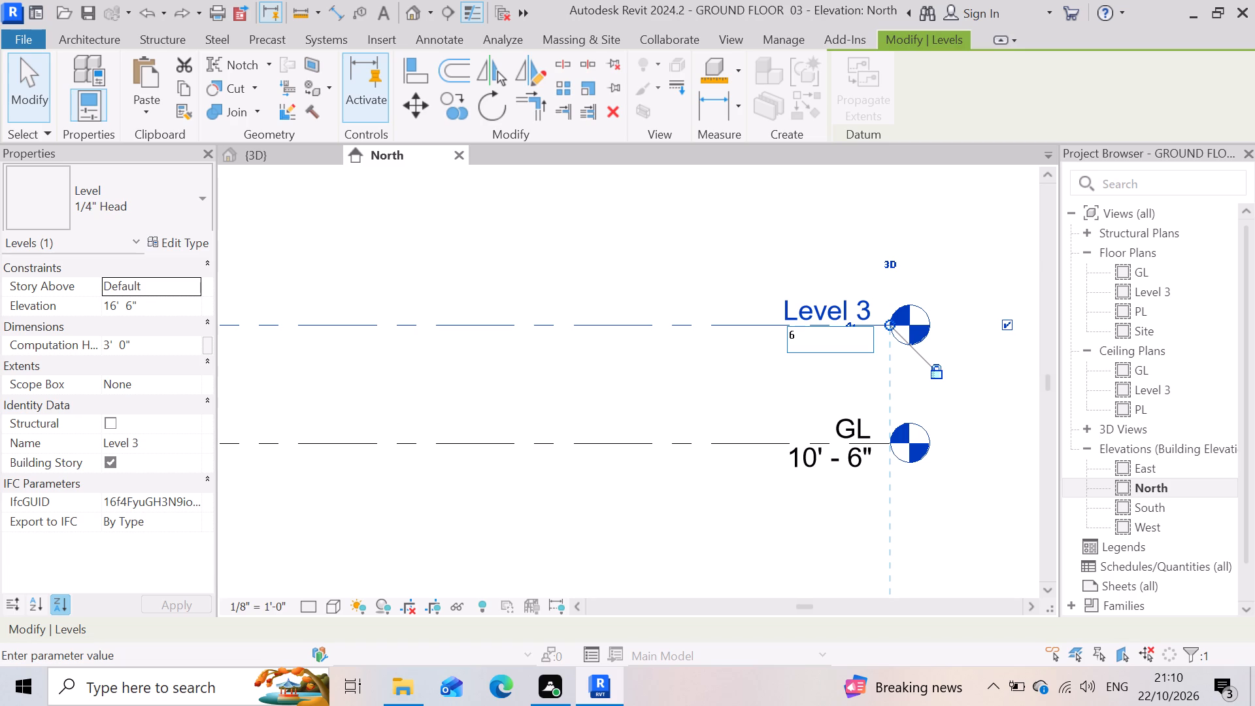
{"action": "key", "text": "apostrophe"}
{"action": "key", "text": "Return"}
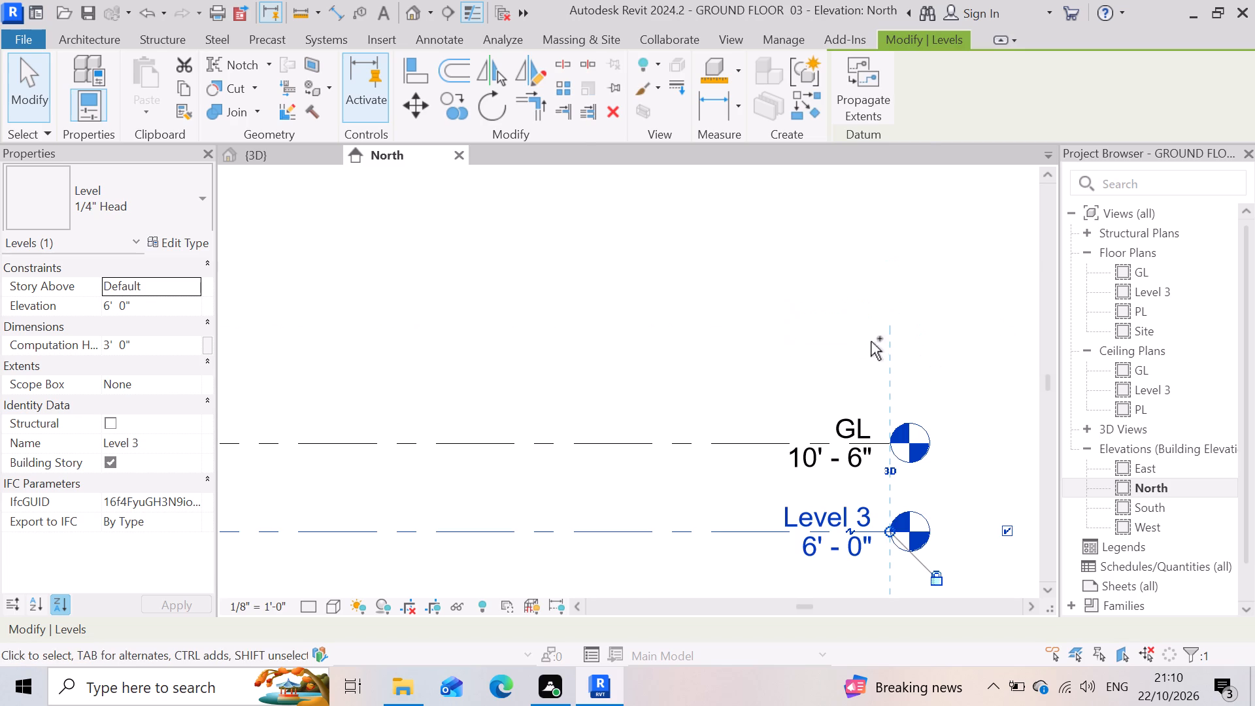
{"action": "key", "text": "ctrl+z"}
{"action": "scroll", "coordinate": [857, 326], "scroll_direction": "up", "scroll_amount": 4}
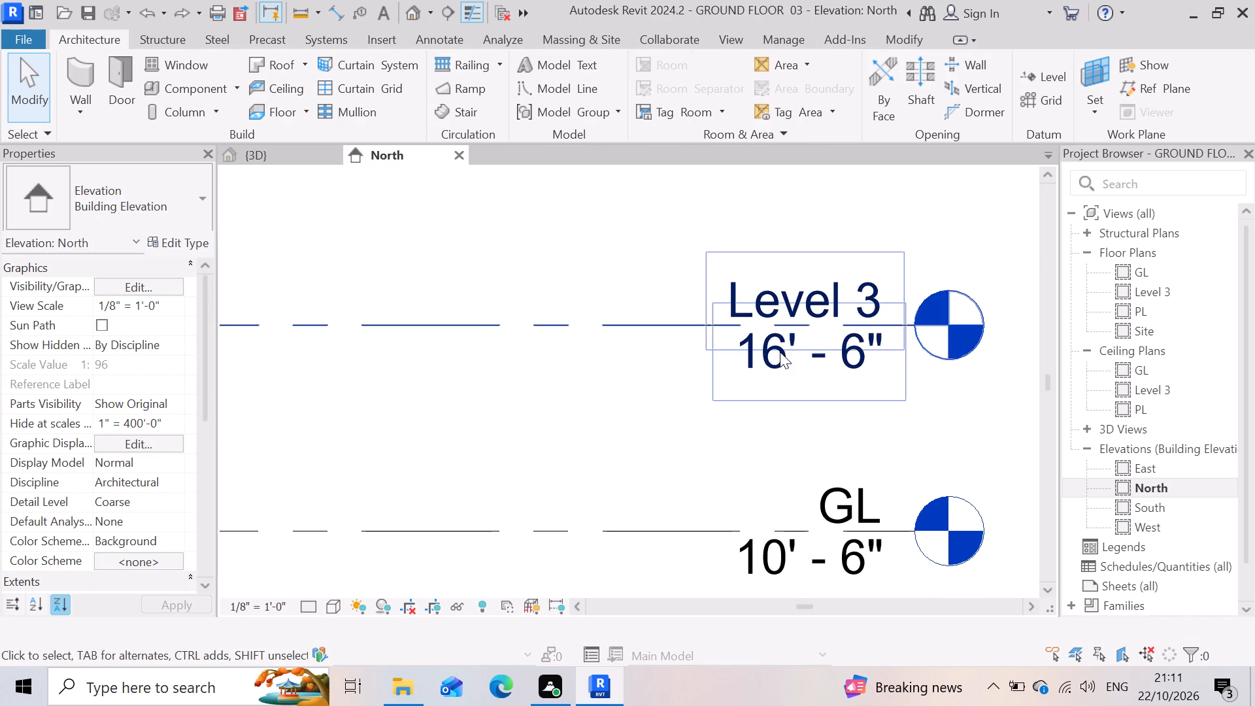
Rename Level 3 as parapet wall.
{"action": "scroll", "coordinate": [897, 288], "scroll_direction": "up", "scroll_amount": 4}
{"action": "left_click", "coordinate": [860, 318]}
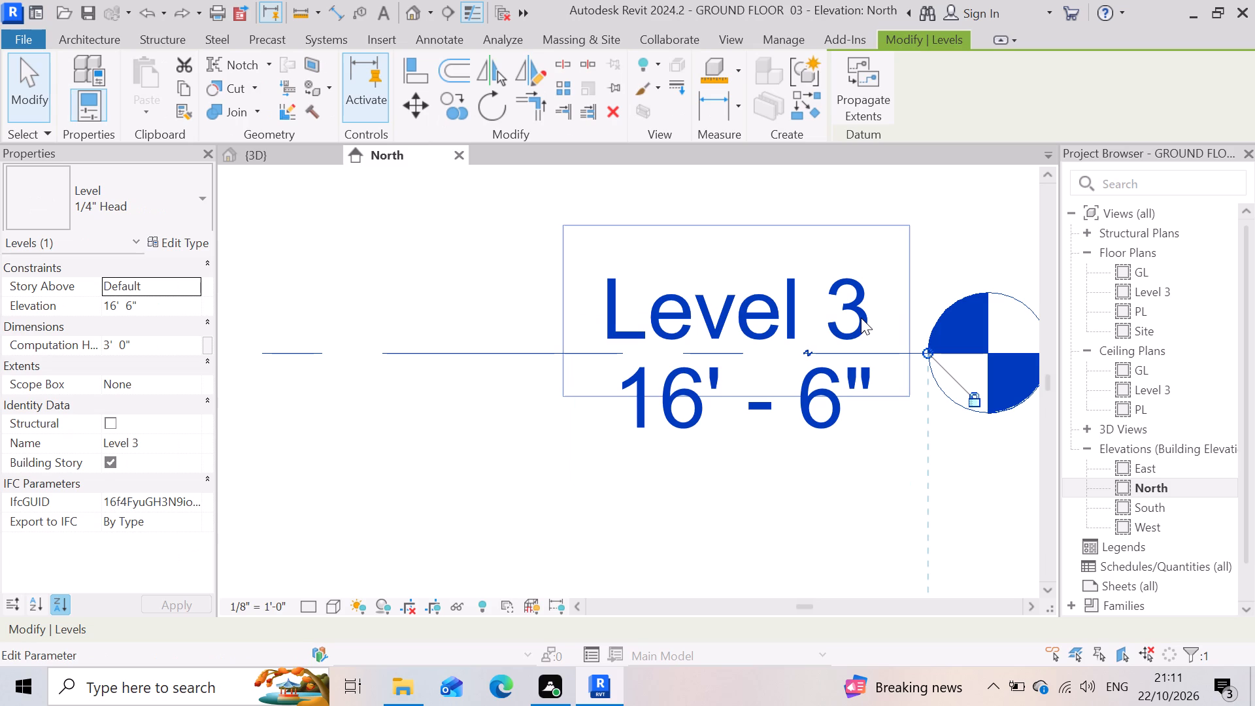
{"action": "left_click", "coordinate": [860, 318]}
{"action": "left_click", "coordinate": [847, 350]}
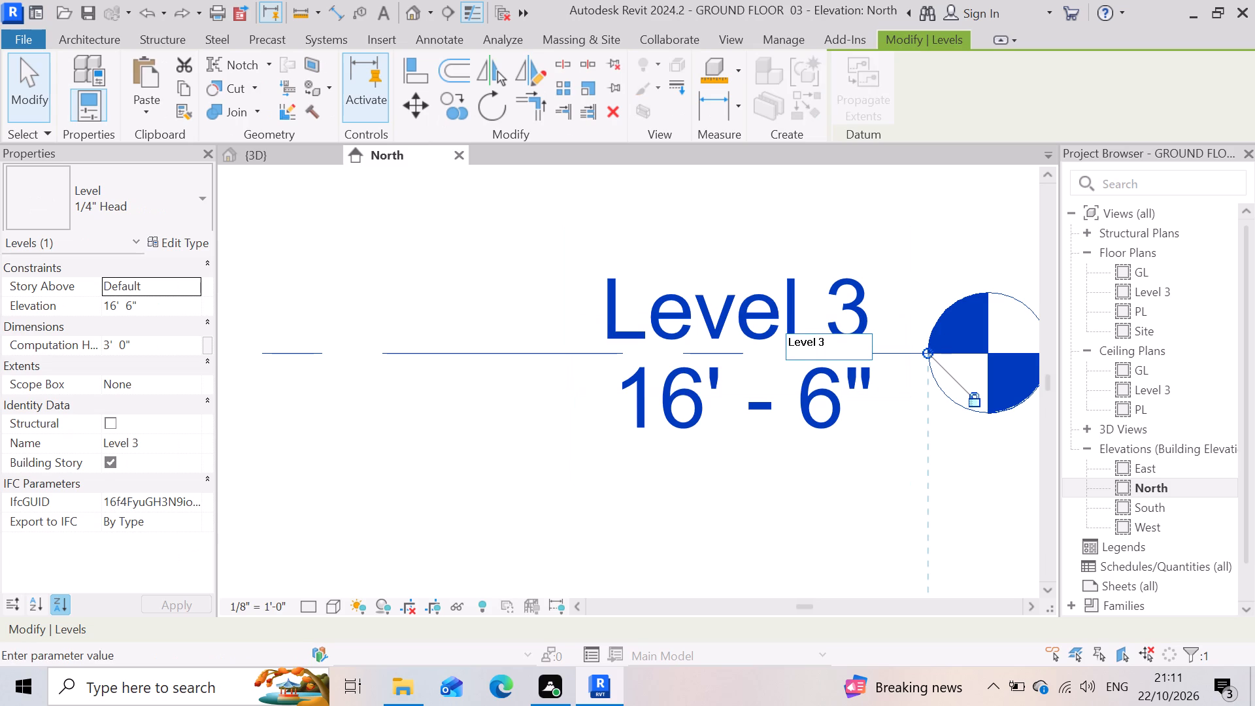
{"action": "left_click", "coordinate": [845, 347]}
{"action": "left_click_drag", "start_coordinate": [845, 343], "coordinate": [640, 310]}
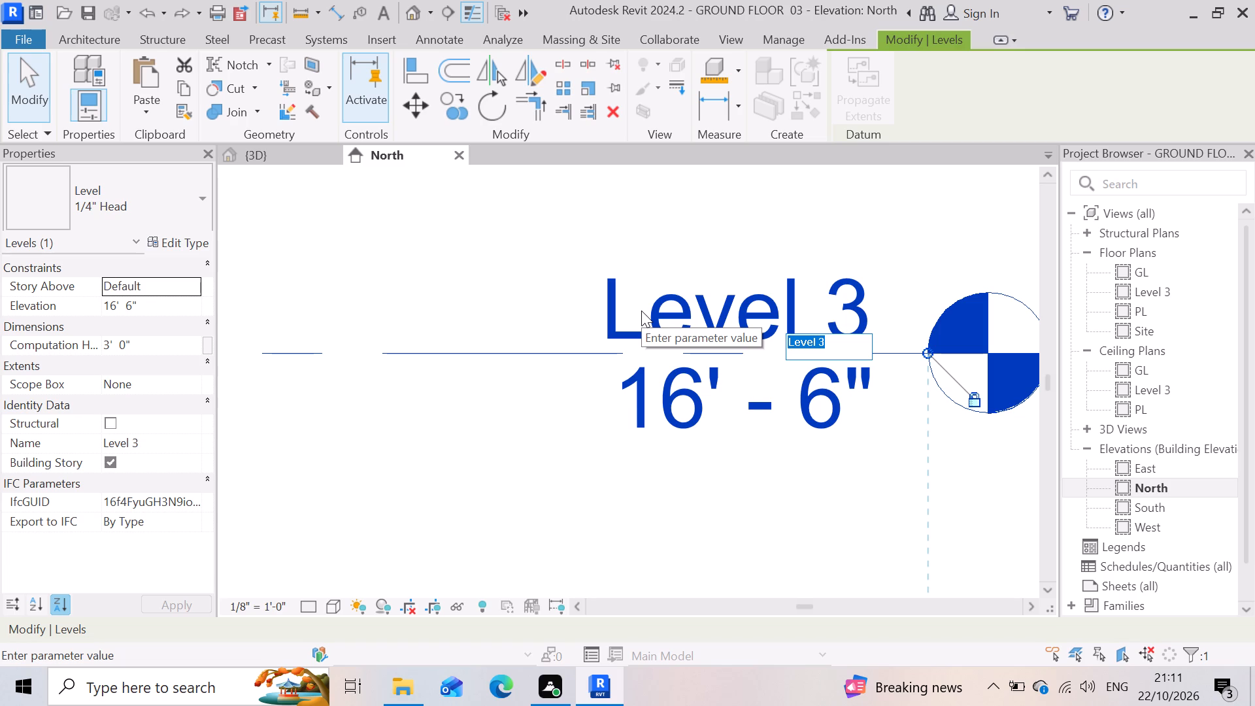
{"action": "key", "text": "p"}
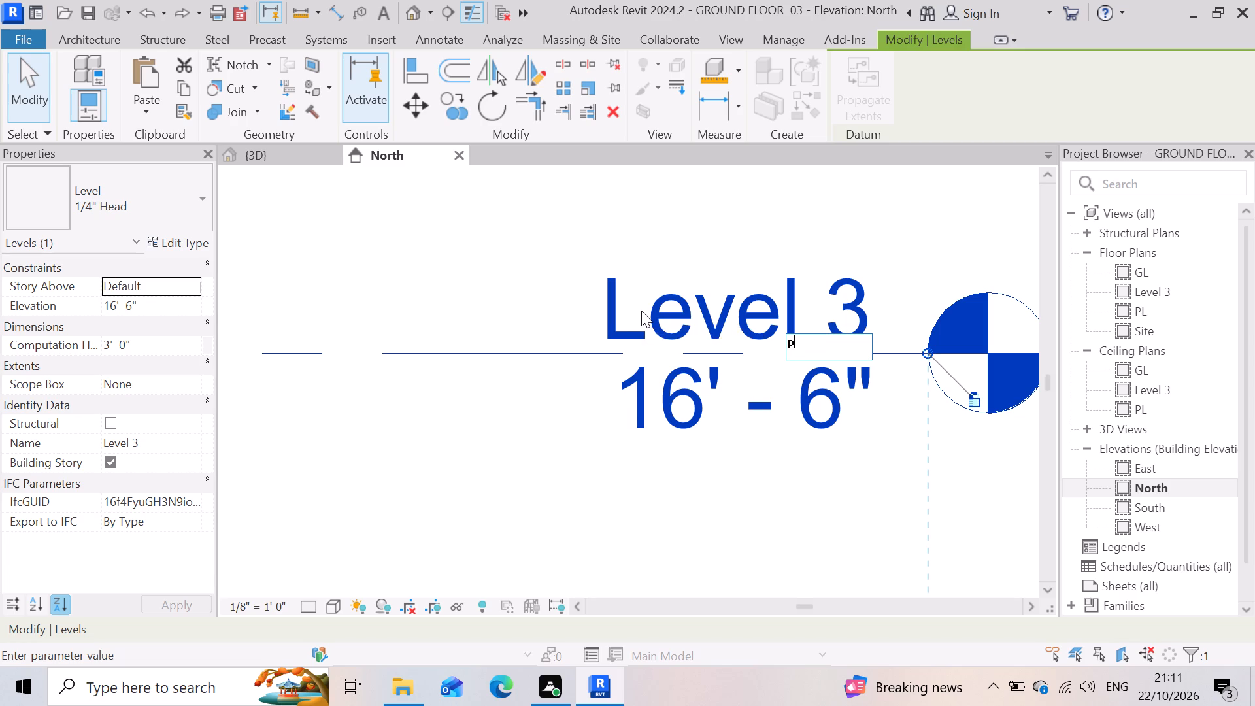
{"action": "key", "text": "a"}
{"action": "type", "text": "ra"}
{"action": "type", "text": "pet"}
{"action": "key", "text": "space"}
{"action": "type", "text": "wall"}
{"action": "left_click", "coordinate": [477, 450]}
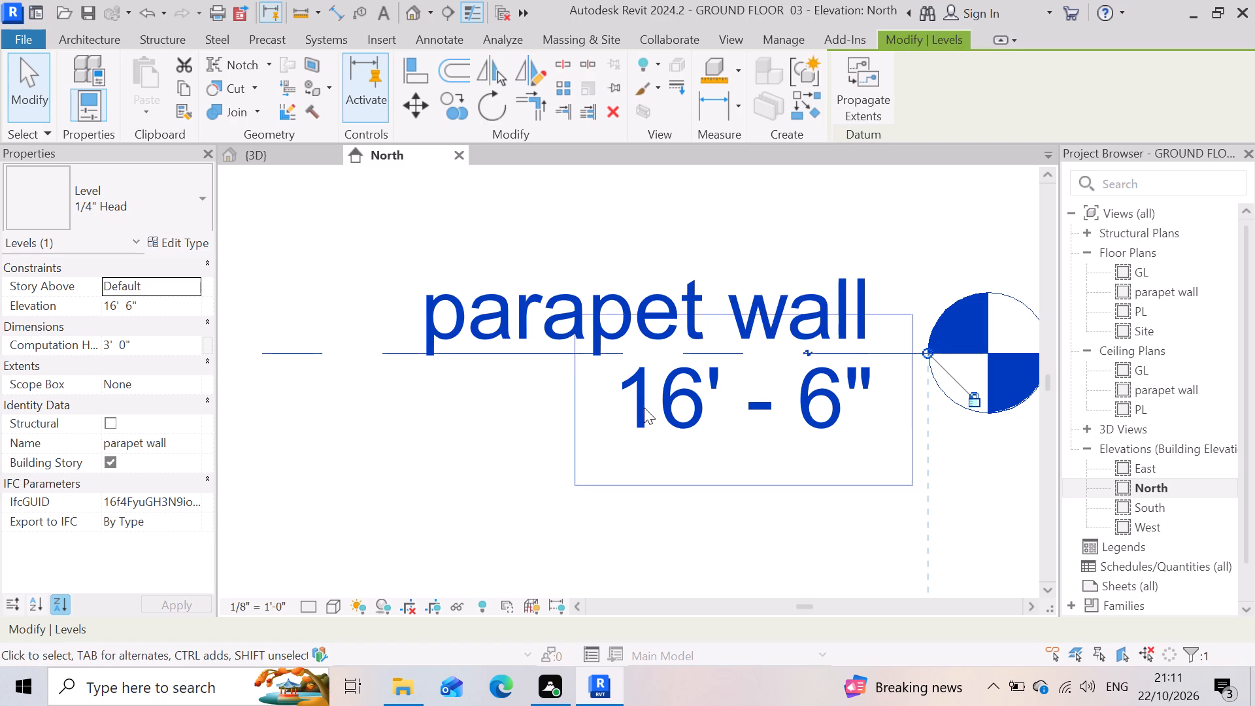
Examine the building against the level lines and their heads in the North elevation.
{"action": "scroll", "coordinate": [644, 407], "scroll_direction": "down", "scroll_amount": 3}
{"action": "scroll", "coordinate": [765, 367], "scroll_direction": "down", "scroll_amount": 8}
{"action": "scroll", "coordinate": [822, 378], "scroll_direction": "down", "scroll_amount": 4}
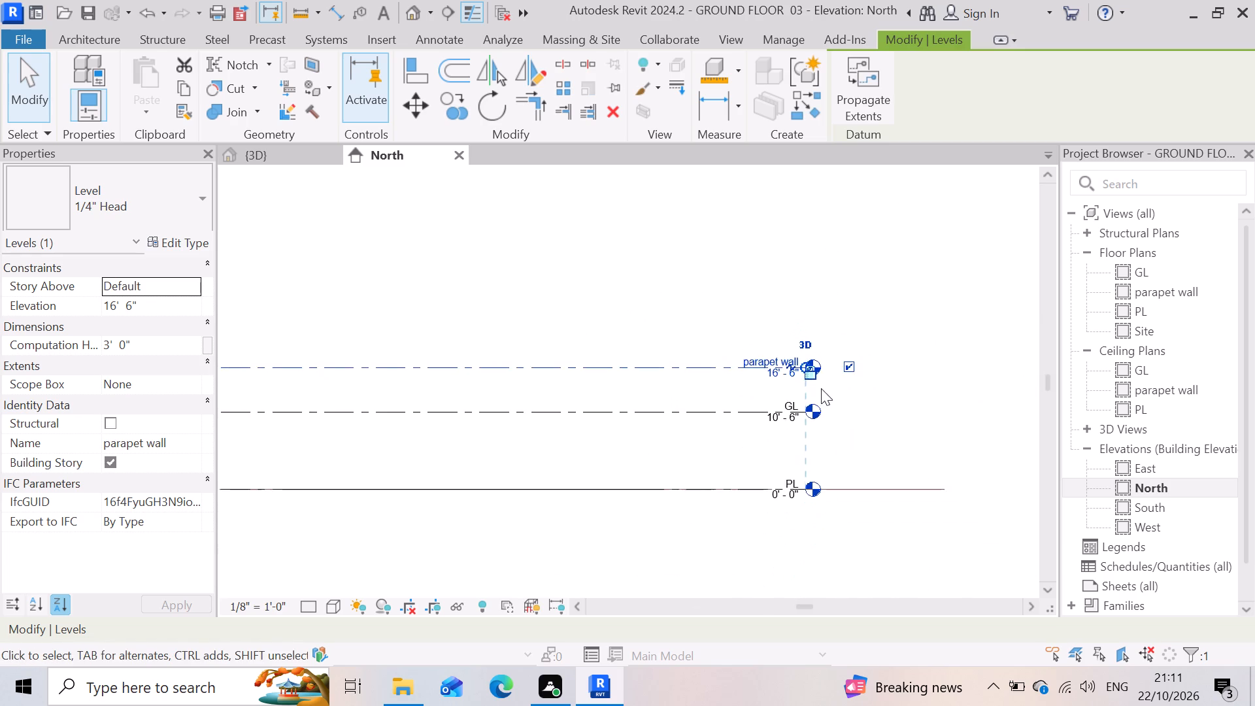
{"action": "scroll", "coordinate": [882, 405], "scroll_direction": "down", "scroll_amount": 4}
{"action": "scroll", "coordinate": [319, 431], "scroll_direction": "up", "scroll_amount": 4}
{"action": "scroll", "coordinate": [382, 423], "scroll_direction": "up", "scroll_amount": 3}
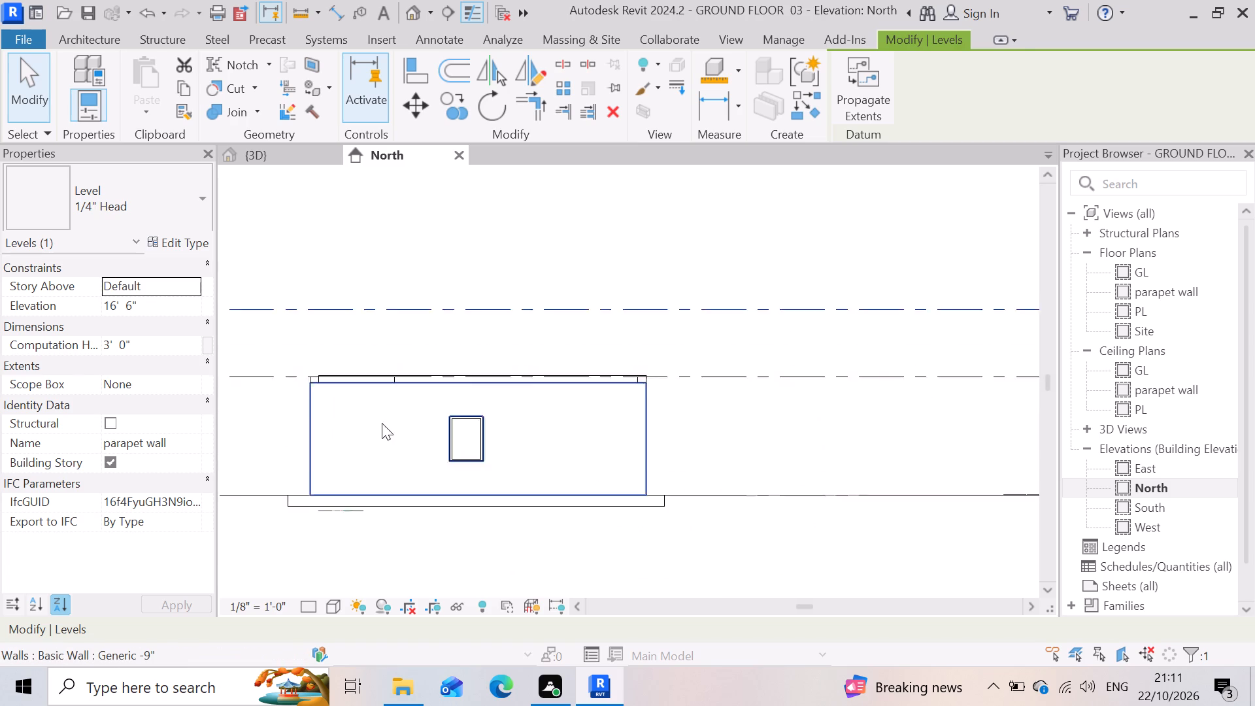
{"action": "scroll", "coordinate": [382, 423], "scroll_direction": "up", "scroll_amount": 1}
{"action": "scroll", "coordinate": [398, 374], "scroll_direction": "down", "scroll_amount": 7}
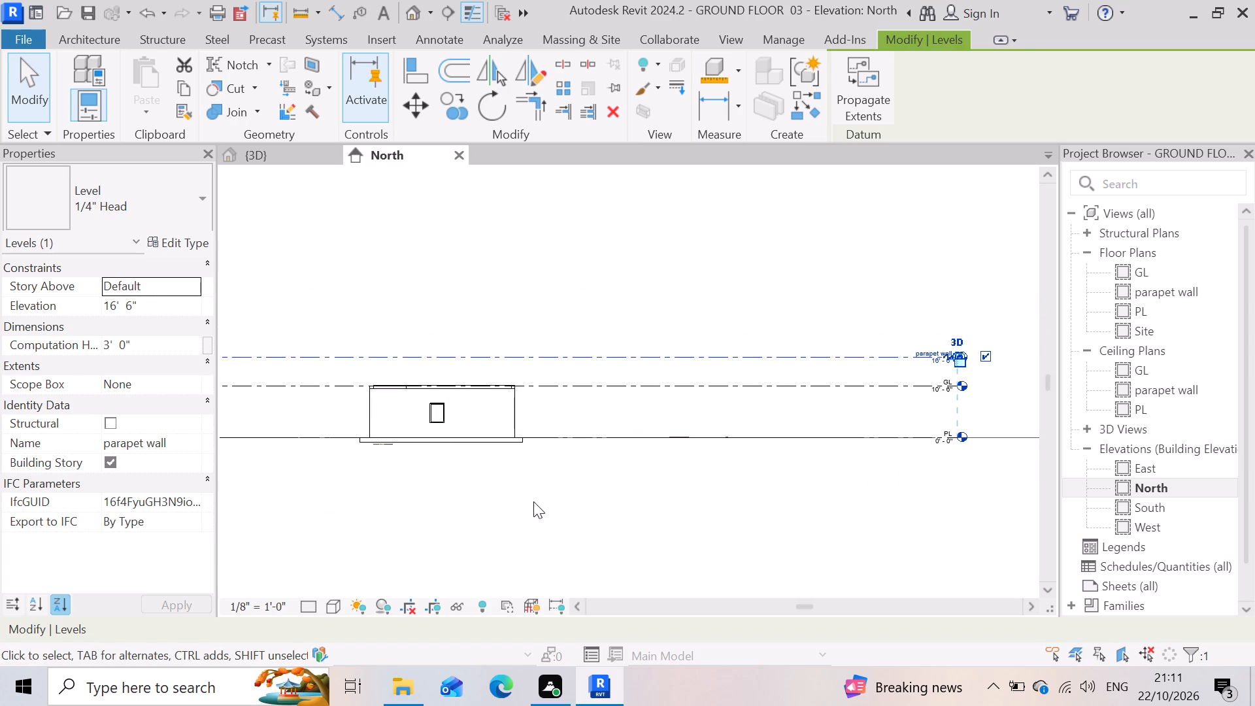
{"action": "scroll", "coordinate": [533, 501], "scroll_direction": "up", "scroll_amount": 2}
{"action": "scroll", "coordinate": [533, 500], "scroll_direction": "down", "scroll_amount": 4}
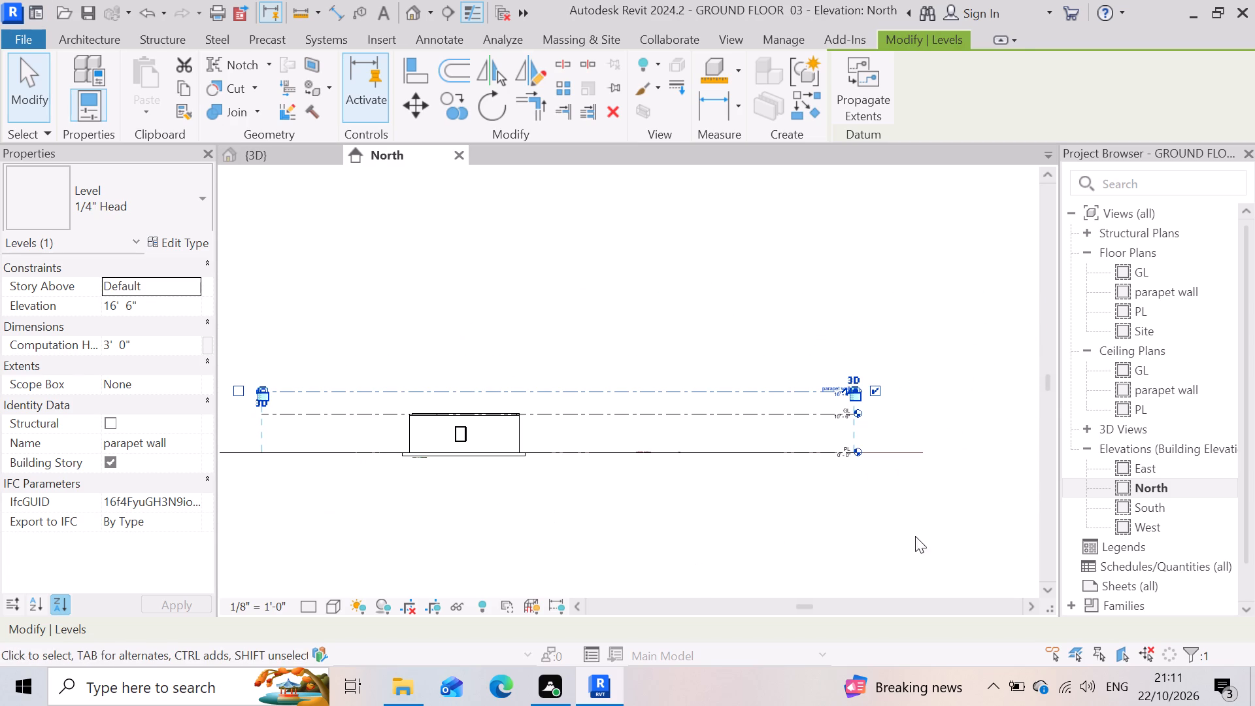
Open the PL floor plan and examine the staircase and surrounding rooms on the imported first floor drawing.
{"action": "double_click", "coordinate": [1156, 310]}
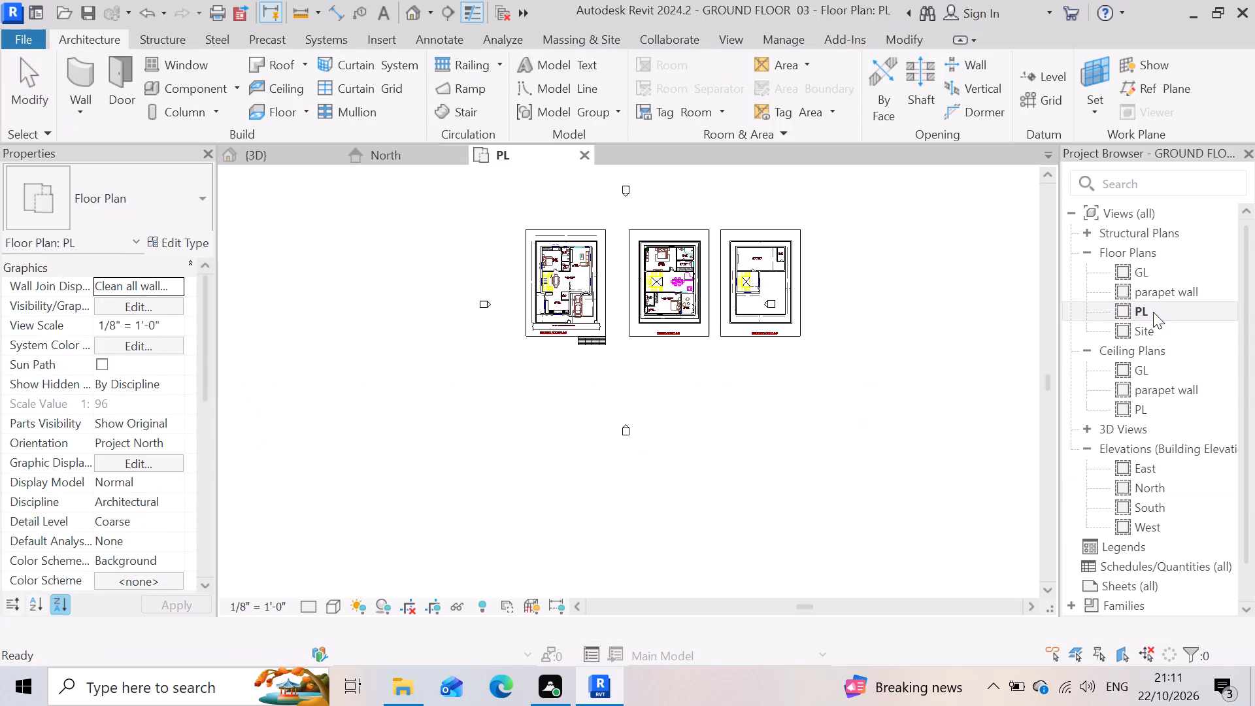
{"action": "scroll", "coordinate": [695, 237], "scroll_direction": "up", "scroll_amount": 8}
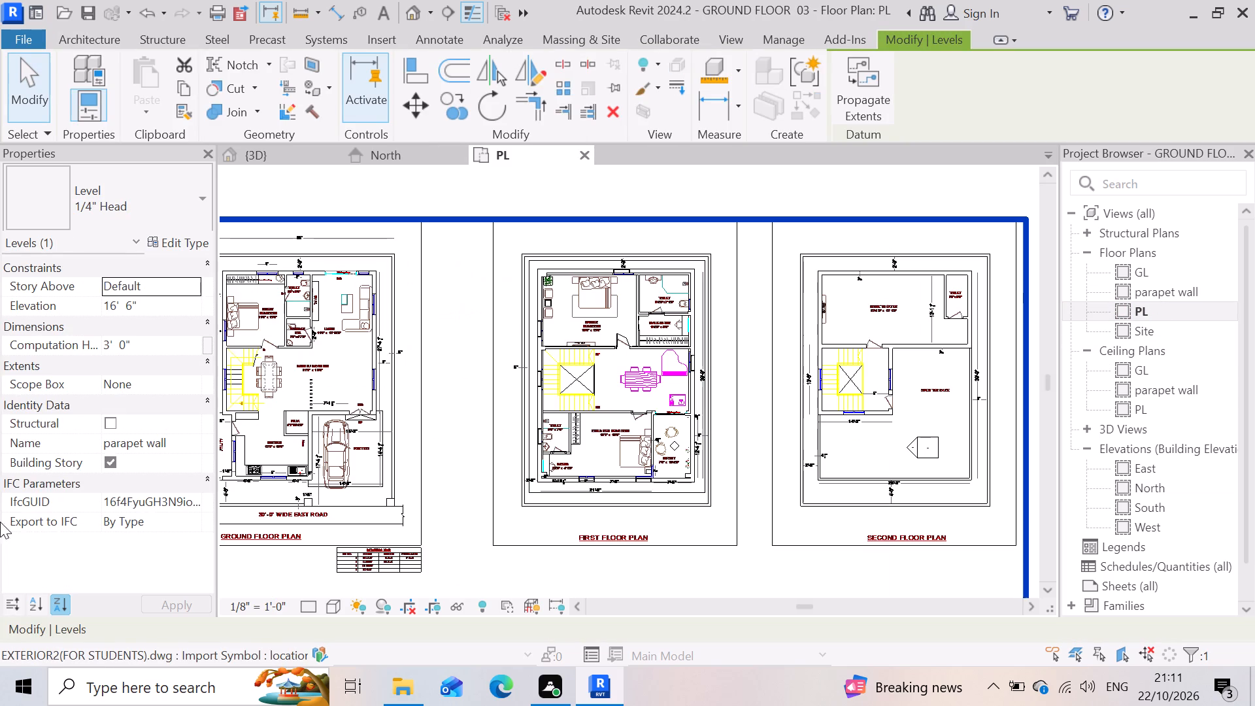
{"action": "scroll", "coordinate": [678, 326], "scroll_direction": "up", "scroll_amount": 3}
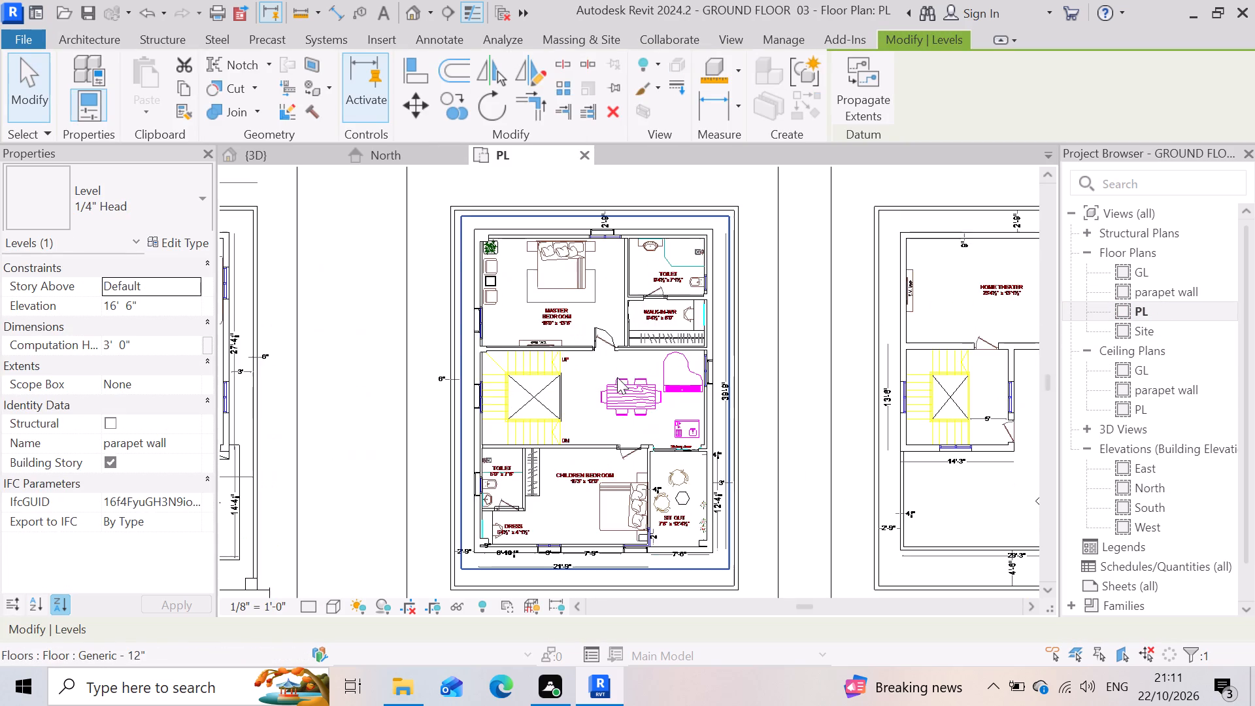
{"action": "scroll", "coordinate": [556, 334], "scroll_direction": "up", "scroll_amount": 4}
{"action": "scroll", "coordinate": [438, 433], "scroll_direction": "up", "scroll_amount": 4}
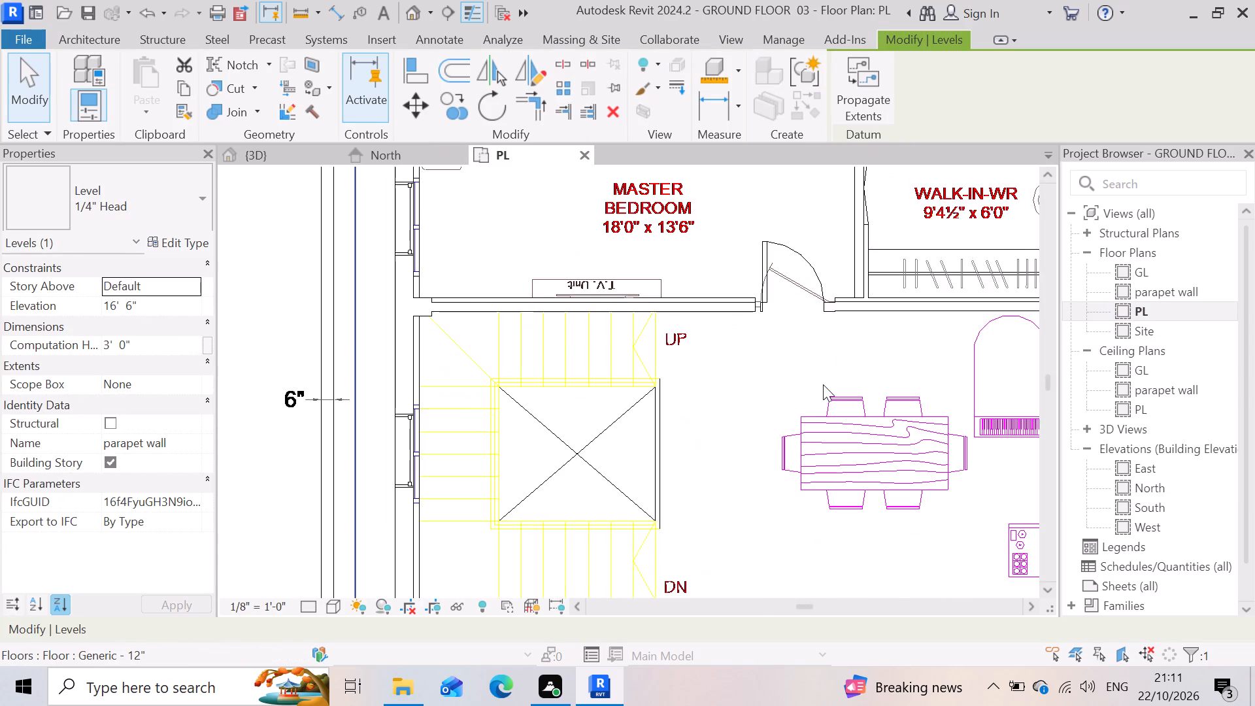
{"action": "scroll", "coordinate": [819, 384], "scroll_direction": "down", "scroll_amount": 2}
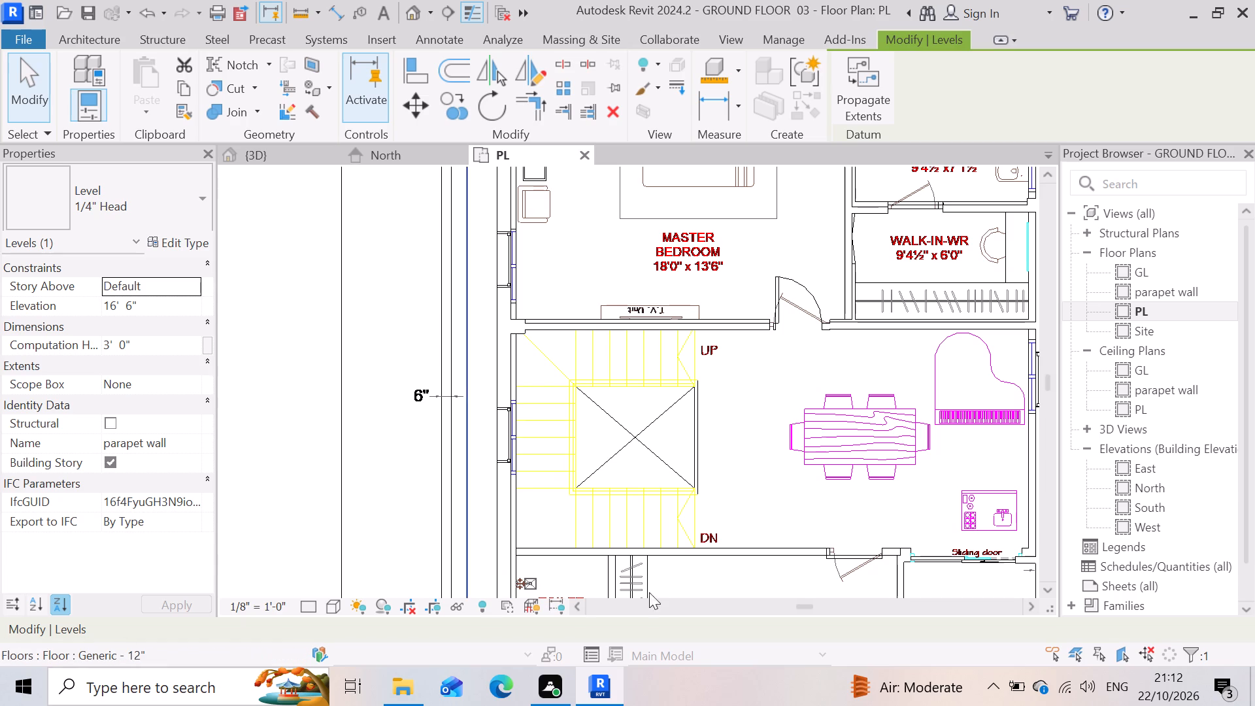
{"action": "scroll", "coordinate": [685, 363], "scroll_direction": "up", "scroll_amount": 4}
{"action": "scroll", "coordinate": [688, 414], "scroll_direction": "down", "scroll_amount": 4}
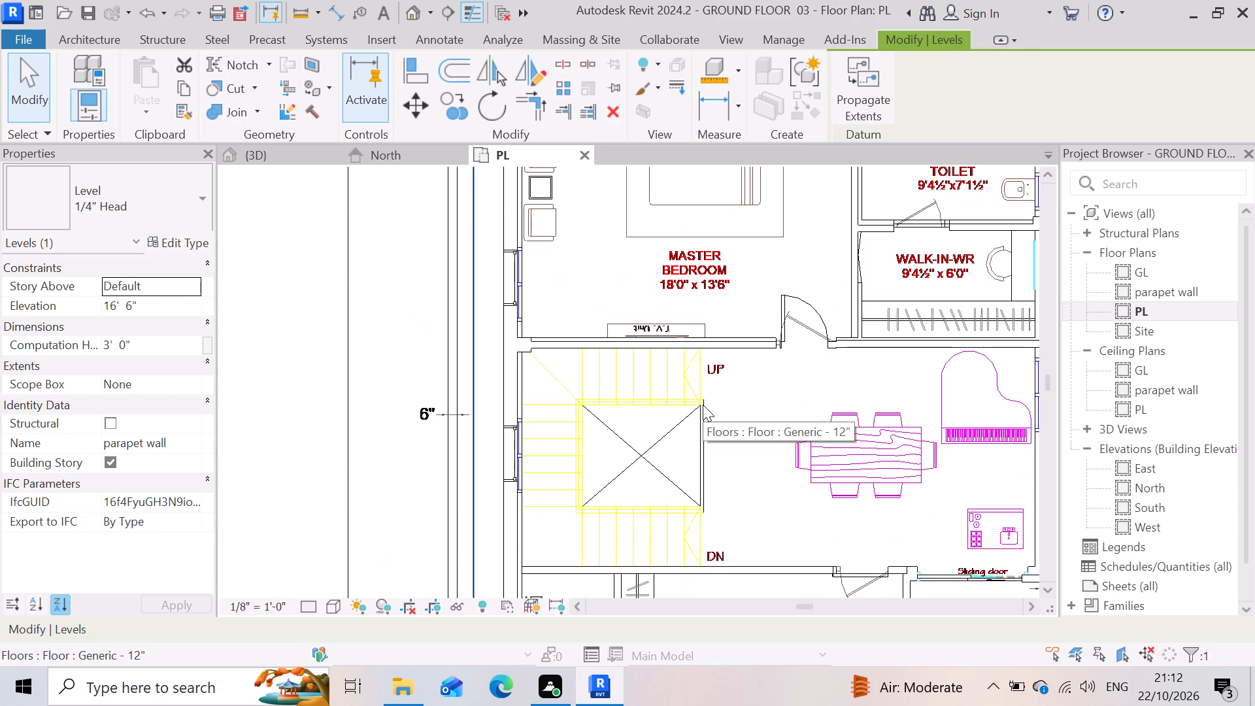
{"action": "scroll", "coordinate": [656, 449], "scroll_direction": "down", "scroll_amount": 4}
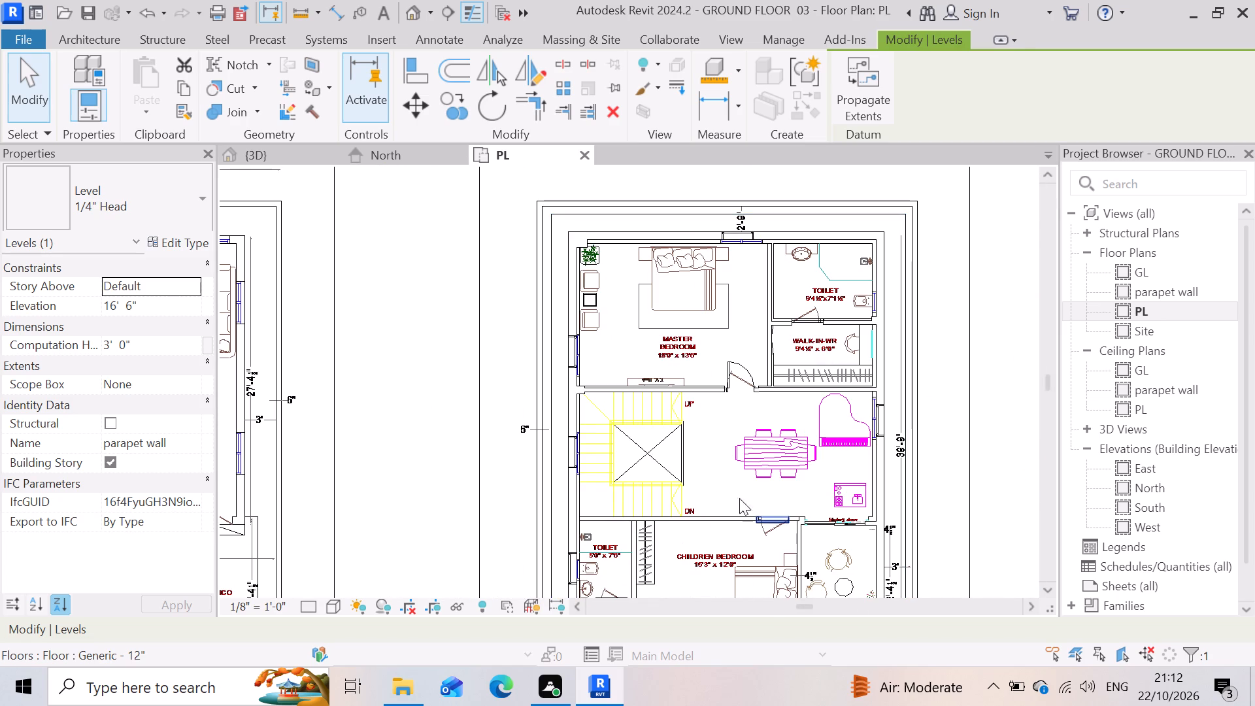
{"action": "scroll", "coordinate": [731, 459], "scroll_direction": "up", "scroll_amount": 3}
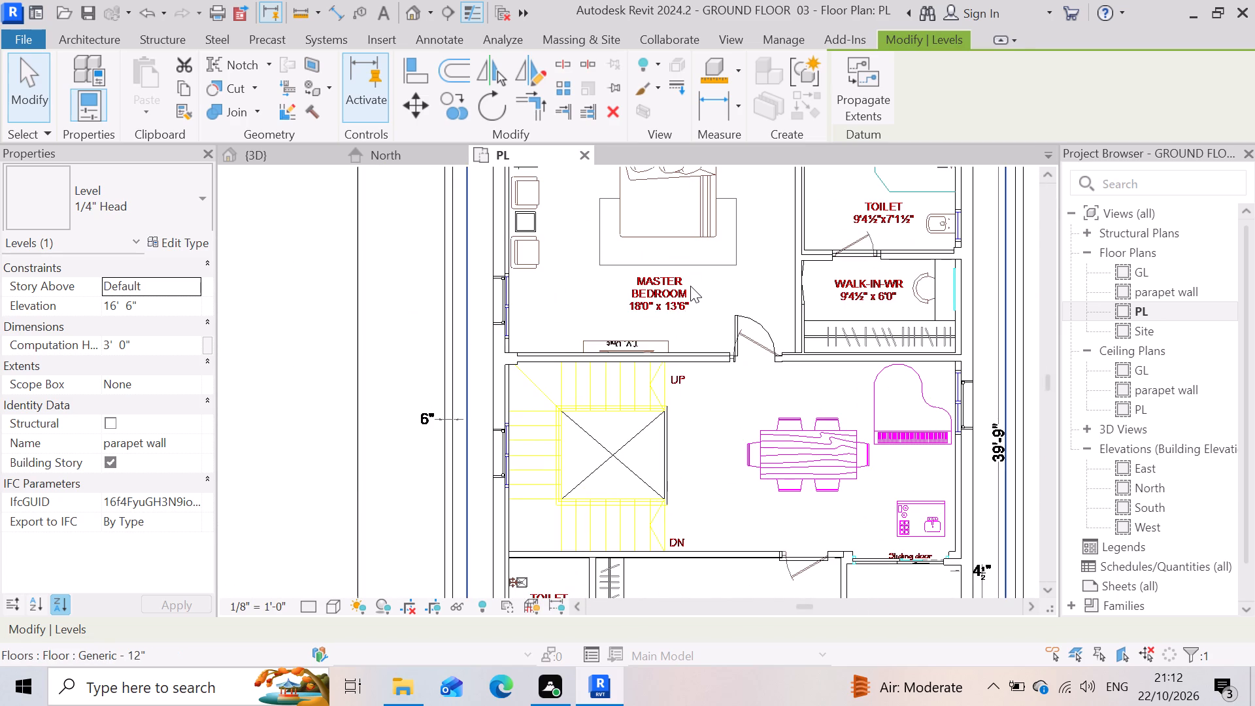
{"action": "scroll", "coordinate": [690, 284], "scroll_direction": "down", "scroll_amount": 3}
{"action": "scroll", "coordinate": [833, 377], "scroll_direction": "down", "scroll_amount": 2}
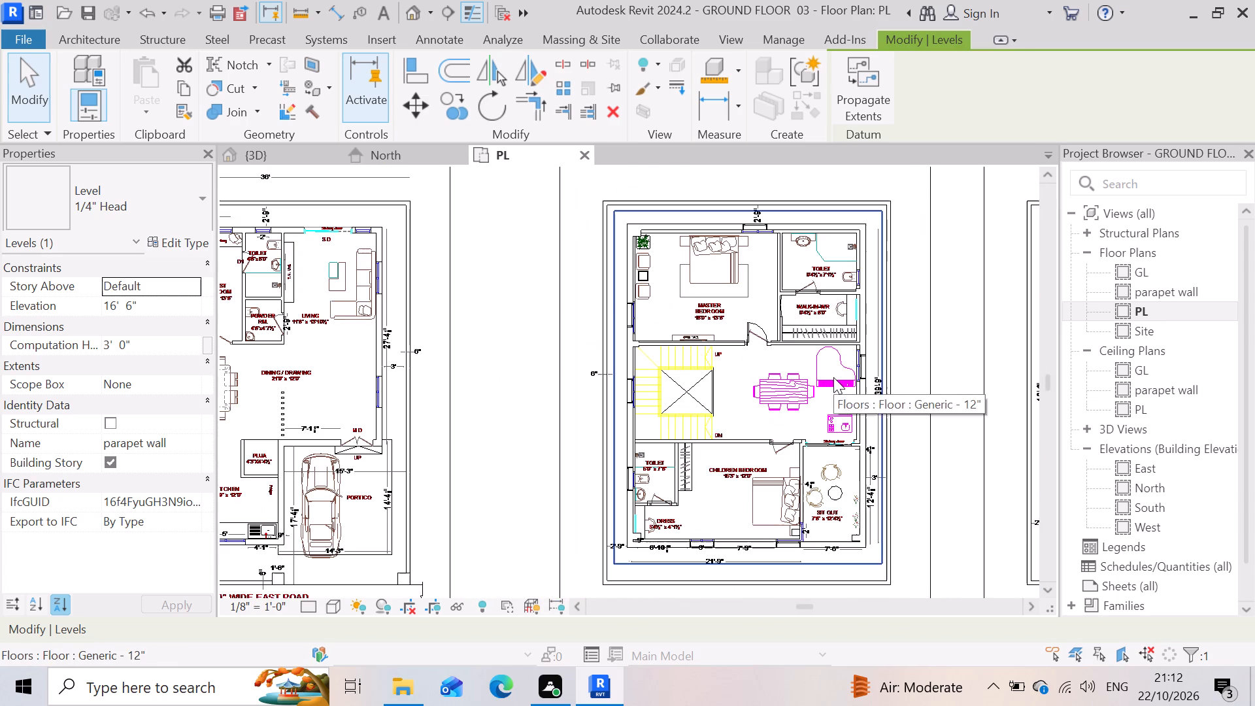
Start a stair from PL to GL with a sketched run, ready for straight boundary lines.
{"action": "left_click", "coordinate": [111, 39]}
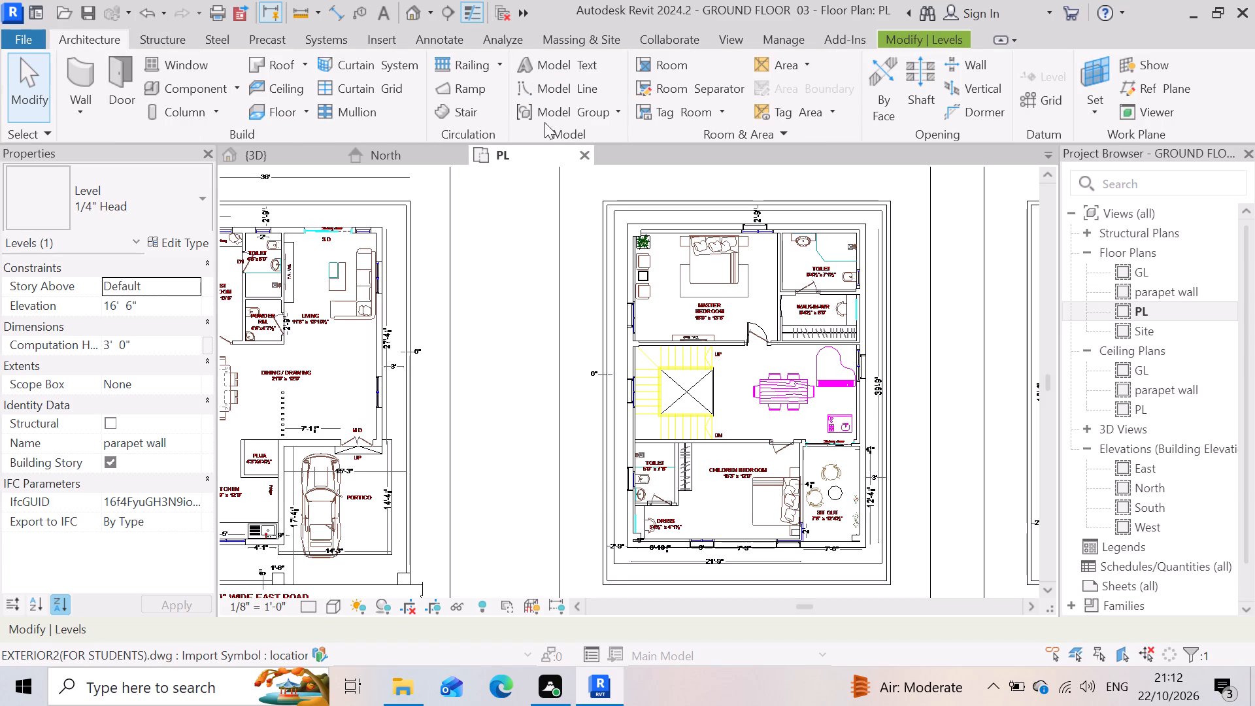
{"action": "double_click", "coordinate": [469, 109]}
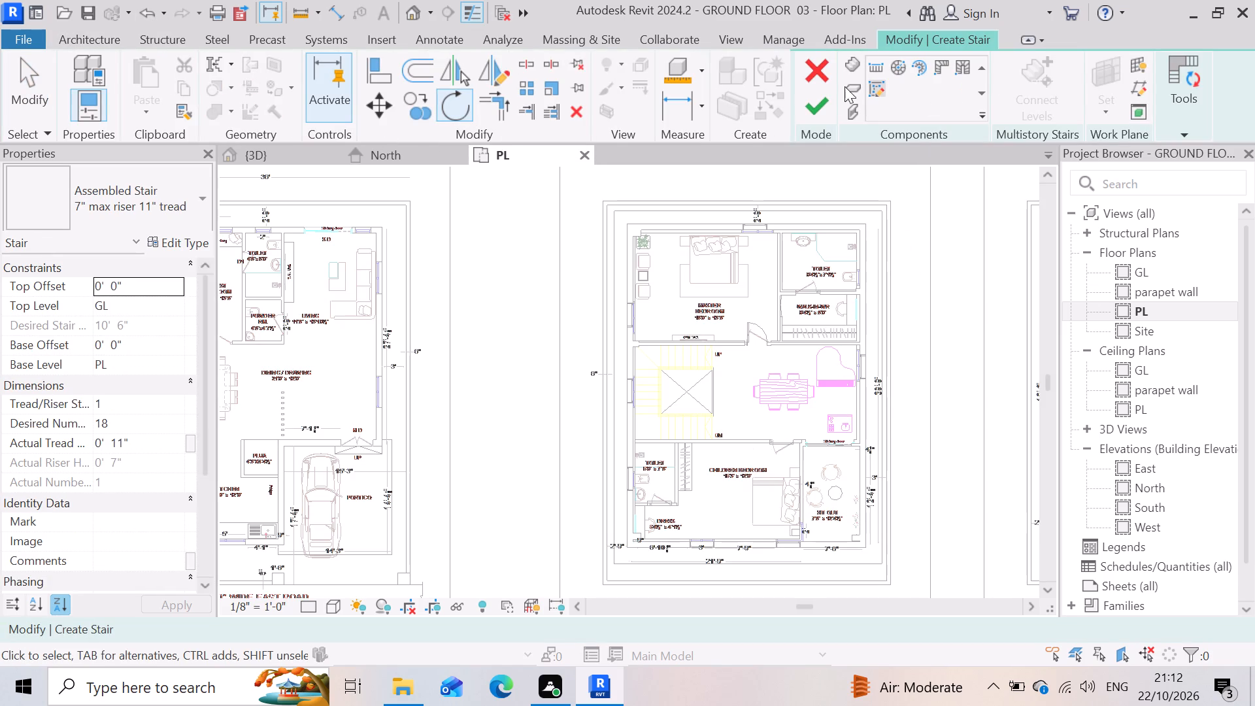
{"action": "left_click", "coordinate": [873, 92]}
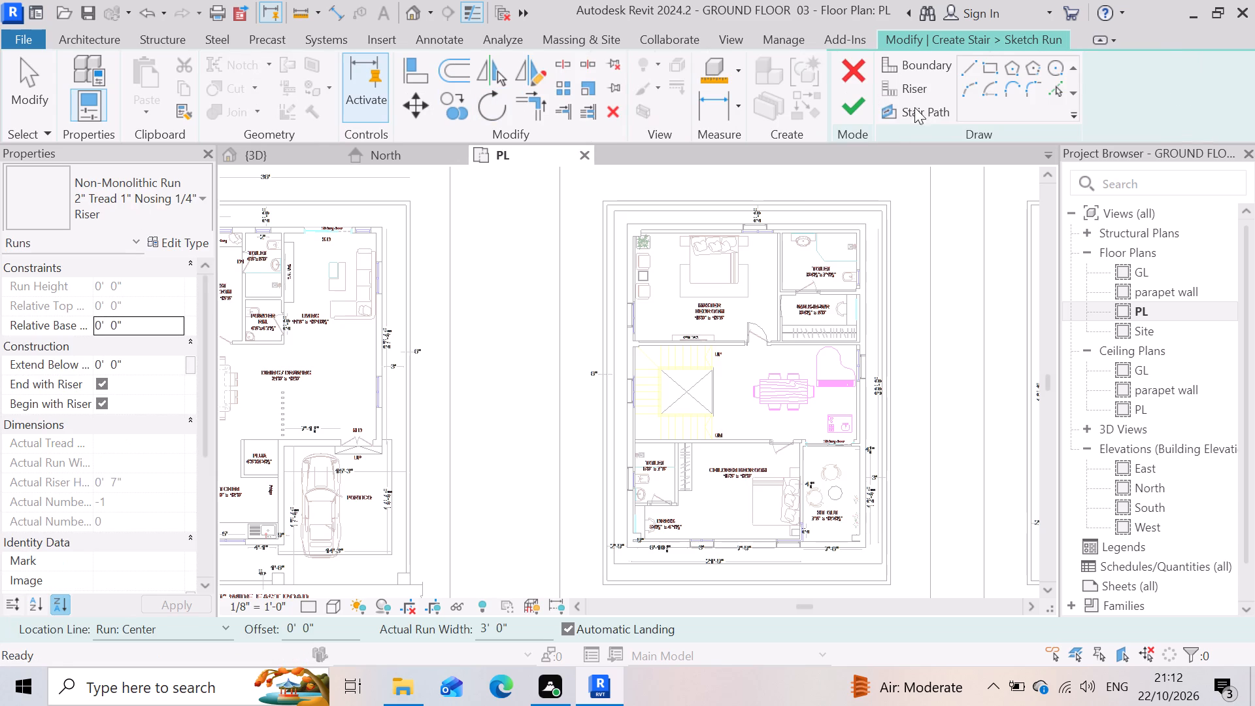
{"action": "left_click", "coordinate": [960, 76]}
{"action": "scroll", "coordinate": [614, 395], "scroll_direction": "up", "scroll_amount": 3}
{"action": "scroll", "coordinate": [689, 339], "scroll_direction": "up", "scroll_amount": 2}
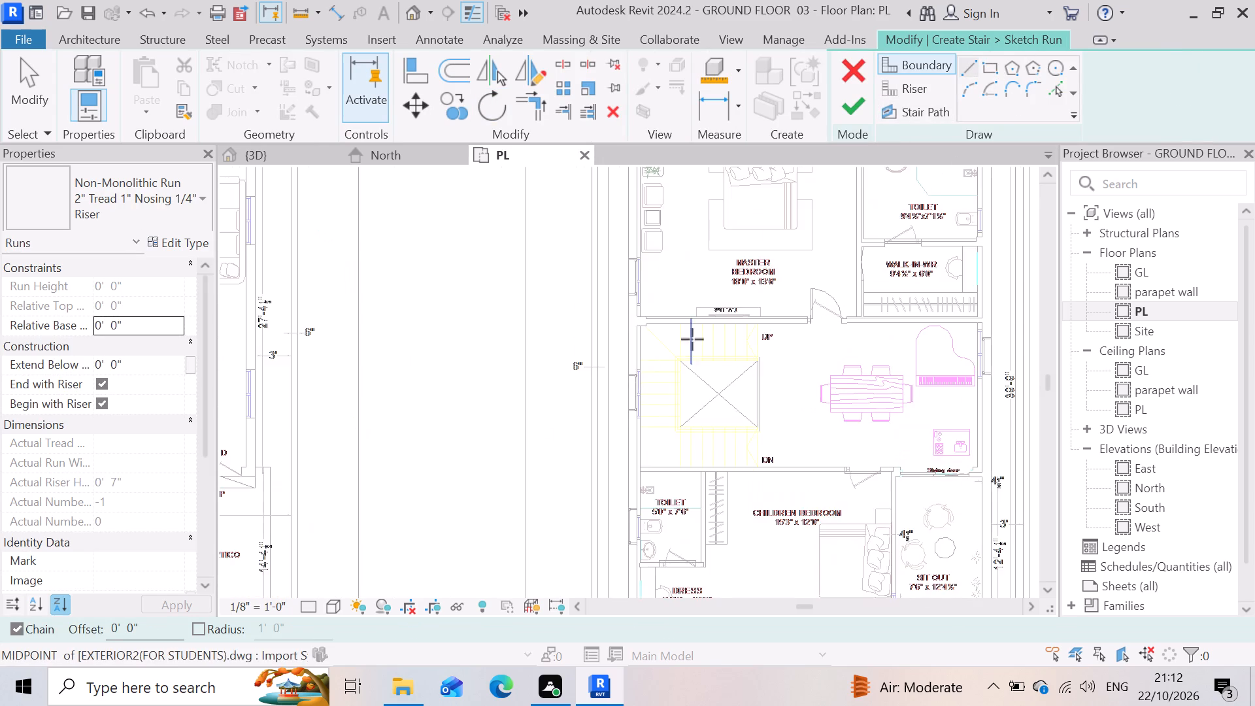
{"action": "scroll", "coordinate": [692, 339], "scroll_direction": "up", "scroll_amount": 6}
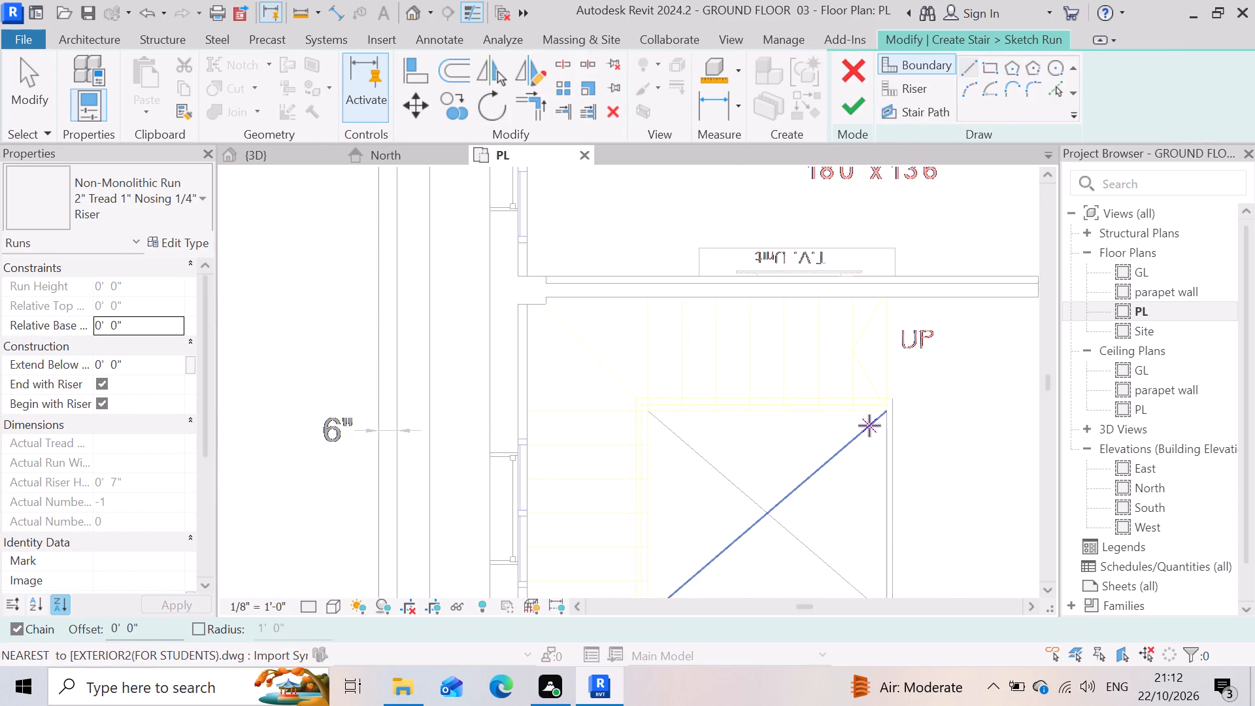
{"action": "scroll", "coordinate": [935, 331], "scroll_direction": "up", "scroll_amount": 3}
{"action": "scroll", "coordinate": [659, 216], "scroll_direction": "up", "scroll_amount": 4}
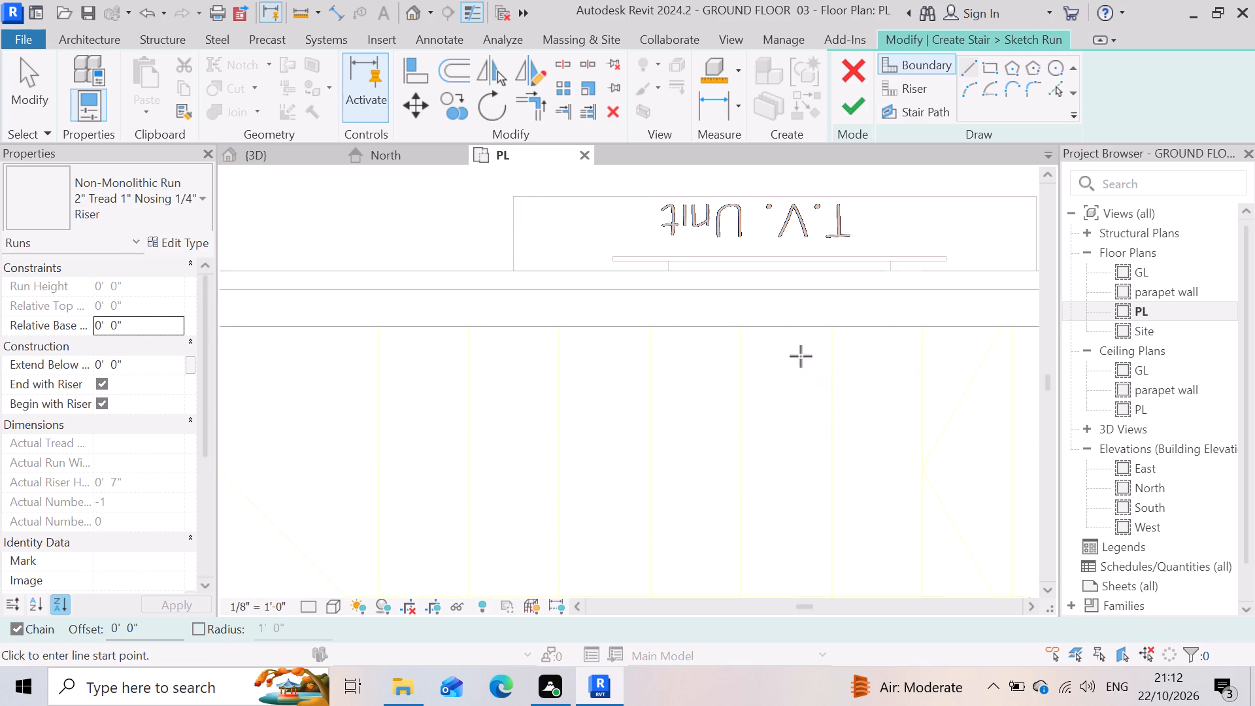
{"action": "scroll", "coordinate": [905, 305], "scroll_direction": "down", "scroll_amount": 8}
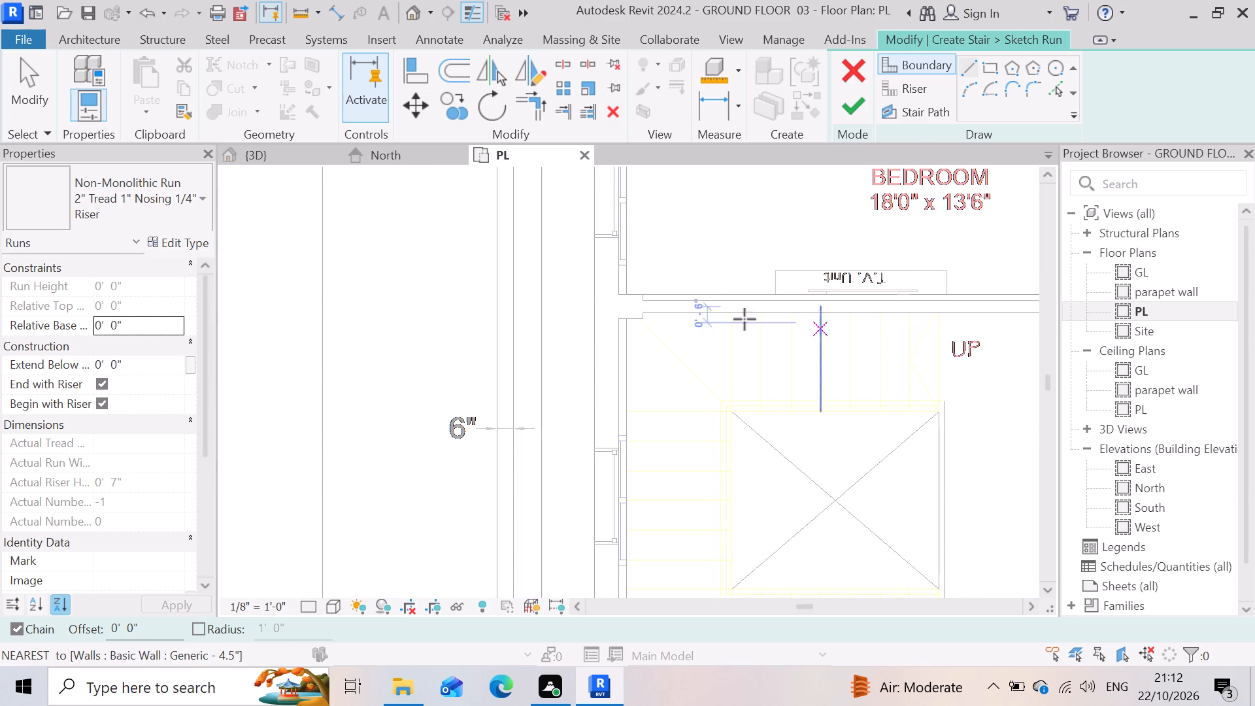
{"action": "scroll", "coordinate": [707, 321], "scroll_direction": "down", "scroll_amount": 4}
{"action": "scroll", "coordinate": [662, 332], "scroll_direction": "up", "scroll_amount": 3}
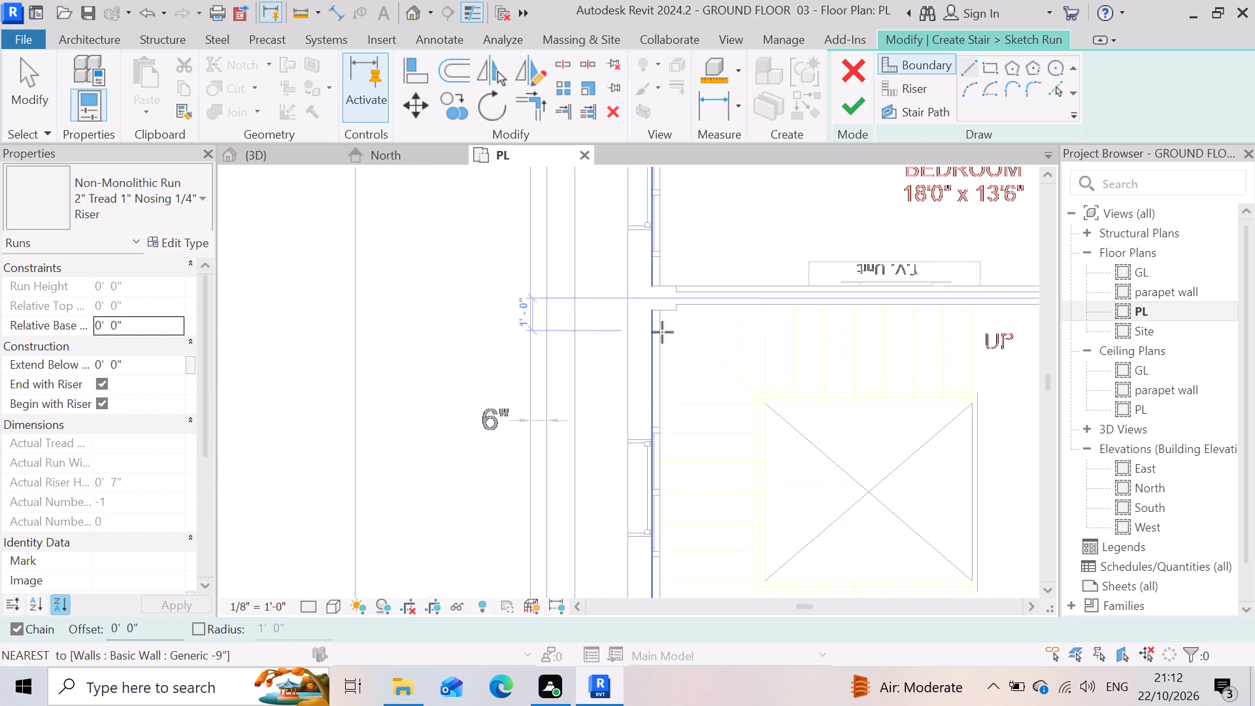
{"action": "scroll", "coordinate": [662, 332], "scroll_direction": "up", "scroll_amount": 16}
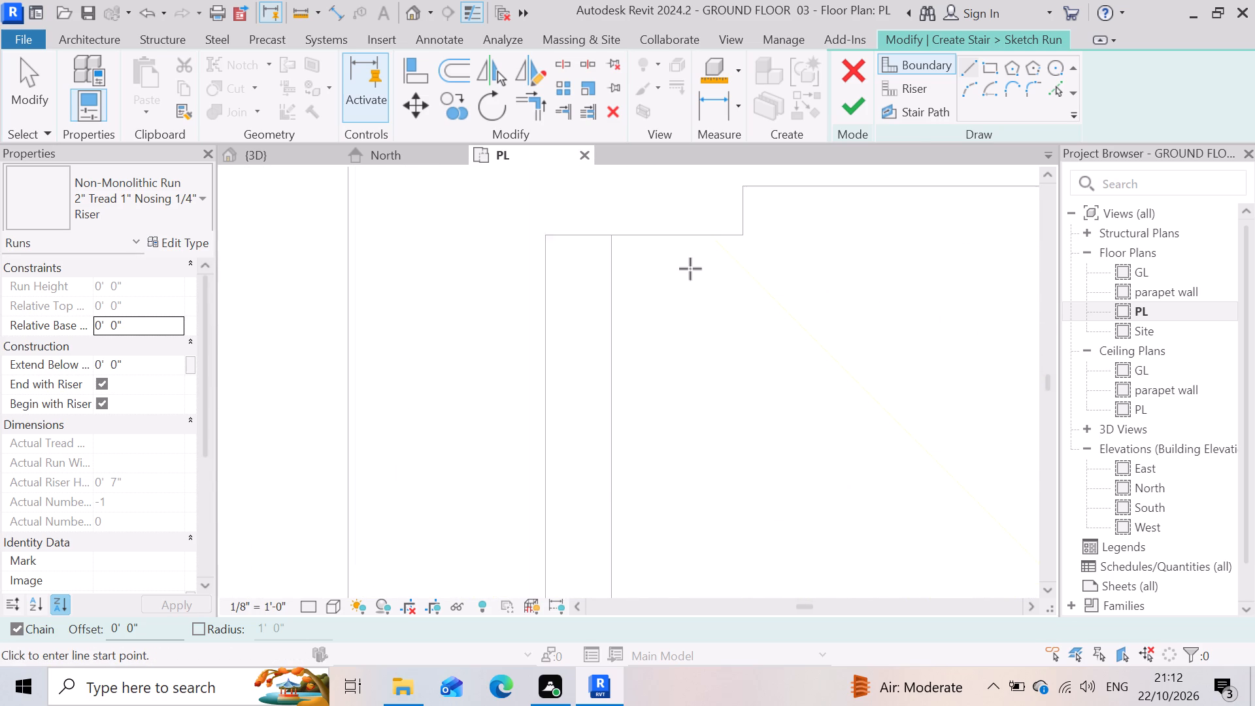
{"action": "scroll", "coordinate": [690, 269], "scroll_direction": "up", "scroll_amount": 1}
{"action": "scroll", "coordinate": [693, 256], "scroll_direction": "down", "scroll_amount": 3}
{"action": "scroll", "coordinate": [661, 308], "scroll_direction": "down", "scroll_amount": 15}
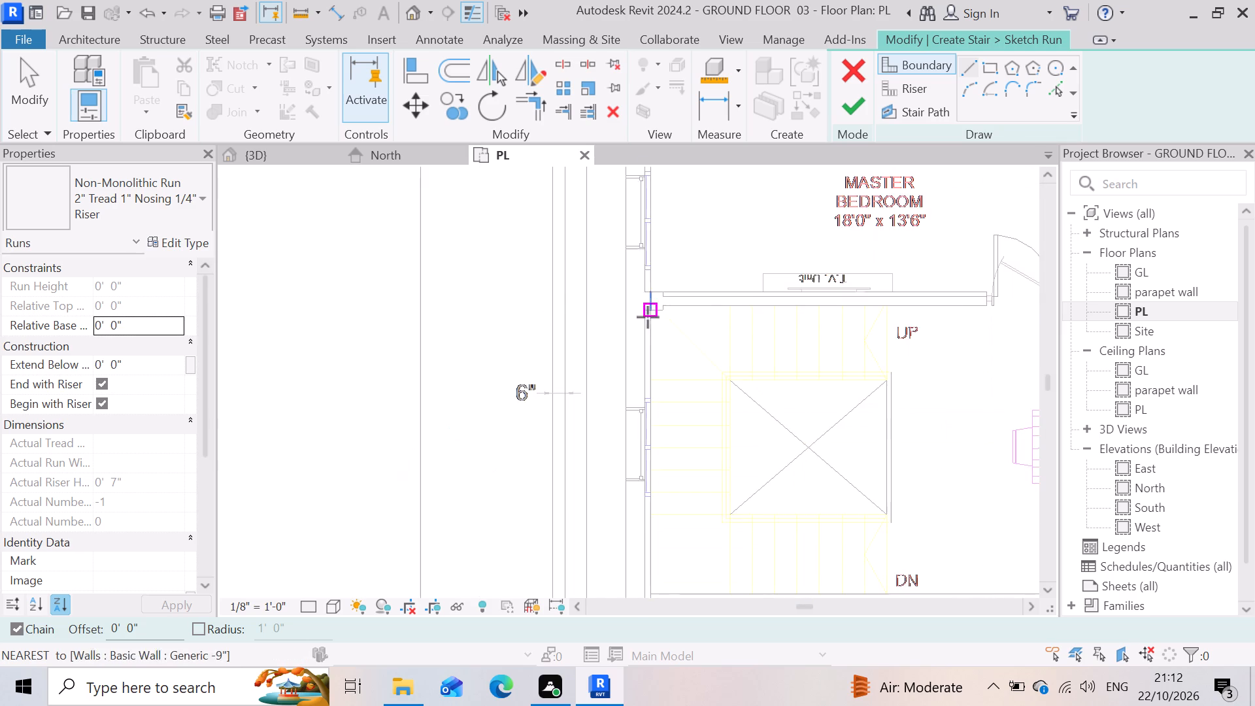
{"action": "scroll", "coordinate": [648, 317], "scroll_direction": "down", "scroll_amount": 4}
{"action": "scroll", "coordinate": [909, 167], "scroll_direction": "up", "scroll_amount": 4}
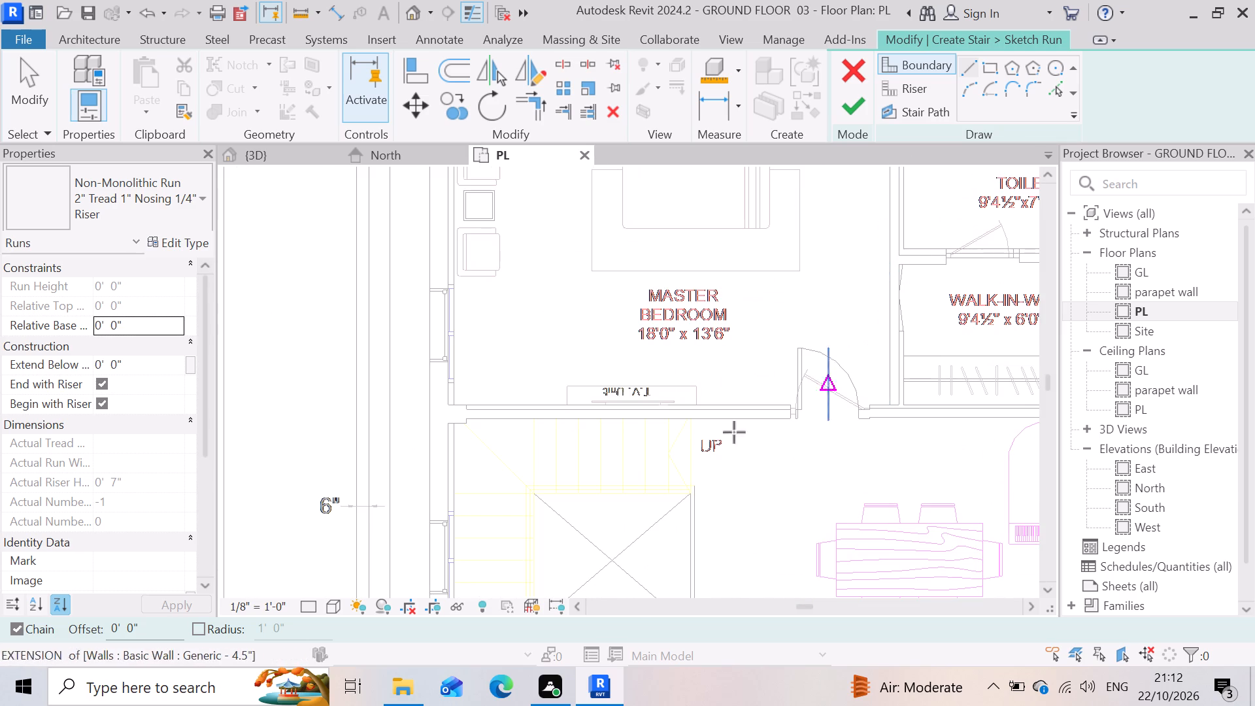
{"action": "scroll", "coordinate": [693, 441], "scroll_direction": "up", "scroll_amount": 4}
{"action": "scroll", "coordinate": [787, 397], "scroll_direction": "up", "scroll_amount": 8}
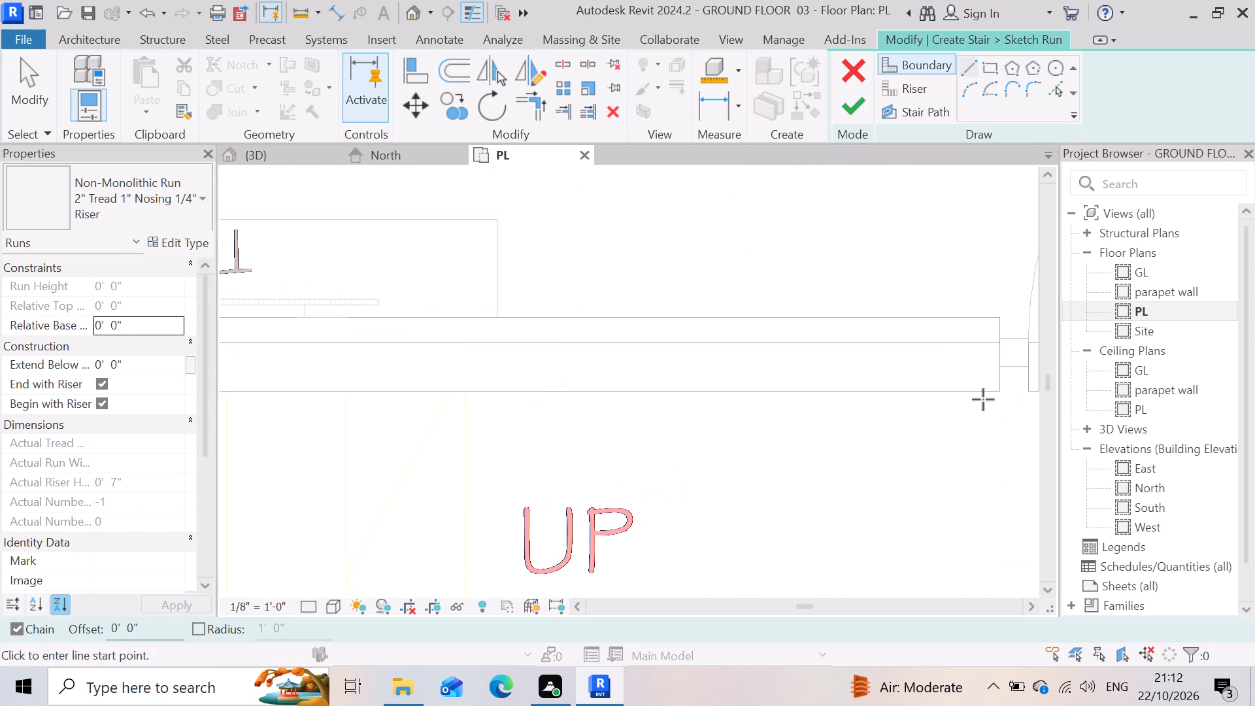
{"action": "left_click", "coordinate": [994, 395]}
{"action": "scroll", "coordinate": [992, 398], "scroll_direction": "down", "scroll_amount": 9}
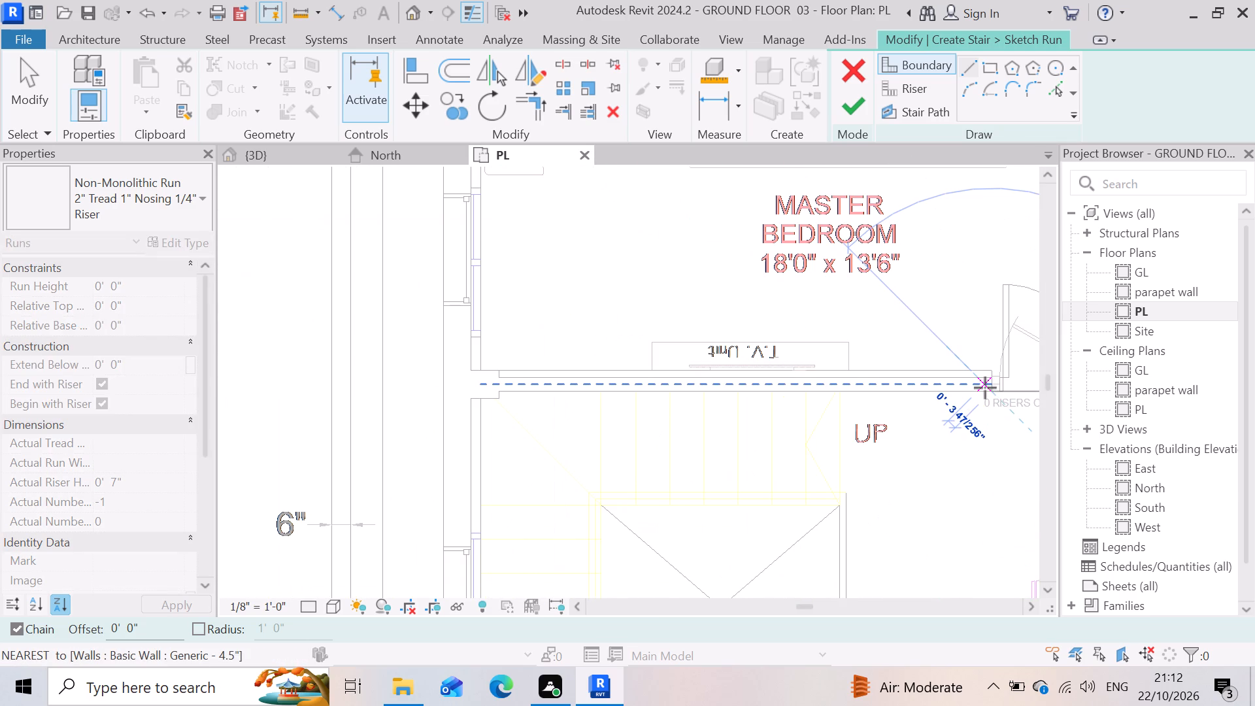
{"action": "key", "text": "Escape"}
Sketch stair boundary lines from the UP flight's open end along the master bedroom wall and around the column corner to the outer wall's inner face.
{"action": "scroll", "coordinate": [789, 399], "scroll_direction": "up", "scroll_amount": 5}
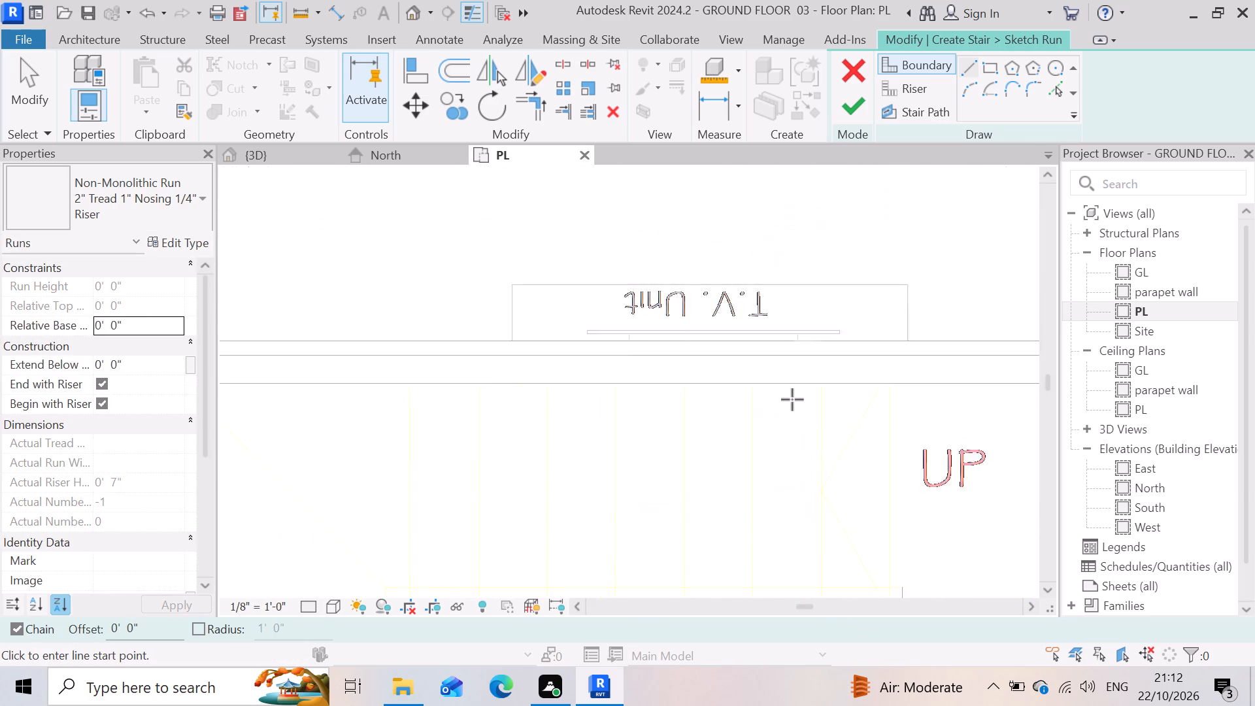
{"action": "left_click", "coordinate": [899, 390]}
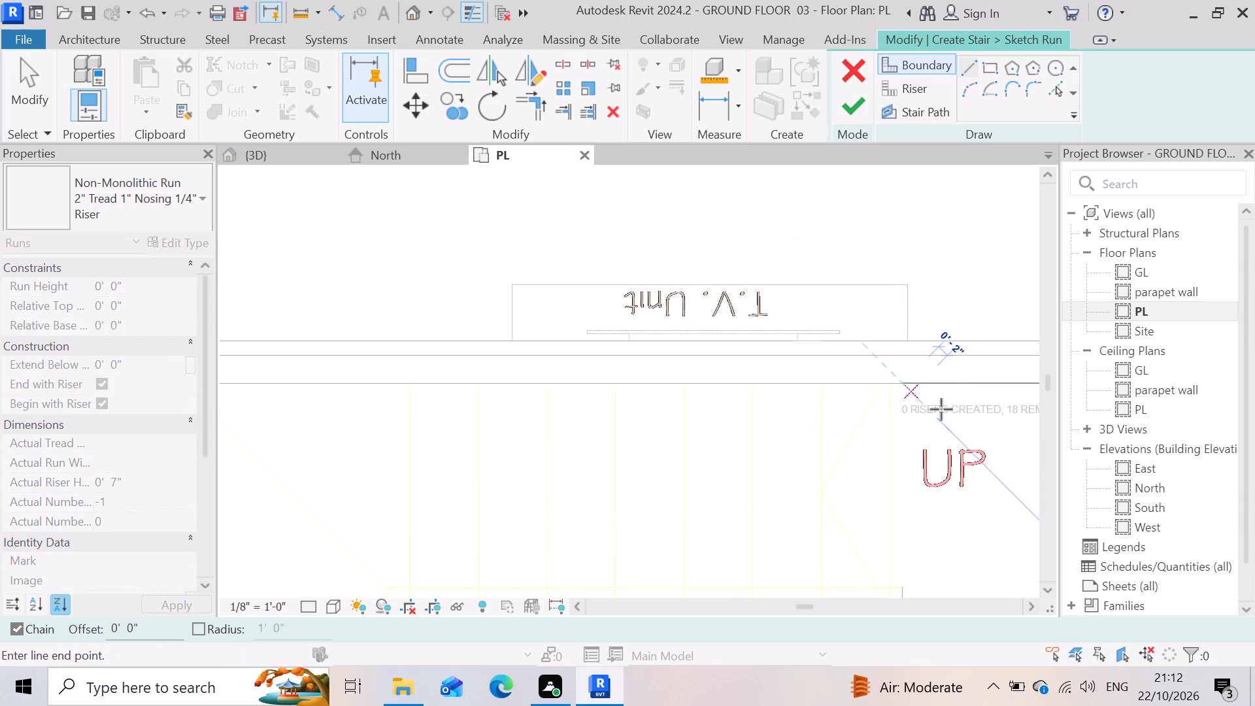
{"action": "scroll", "coordinate": [1018, 449], "scroll_direction": "down", "scroll_amount": 9}
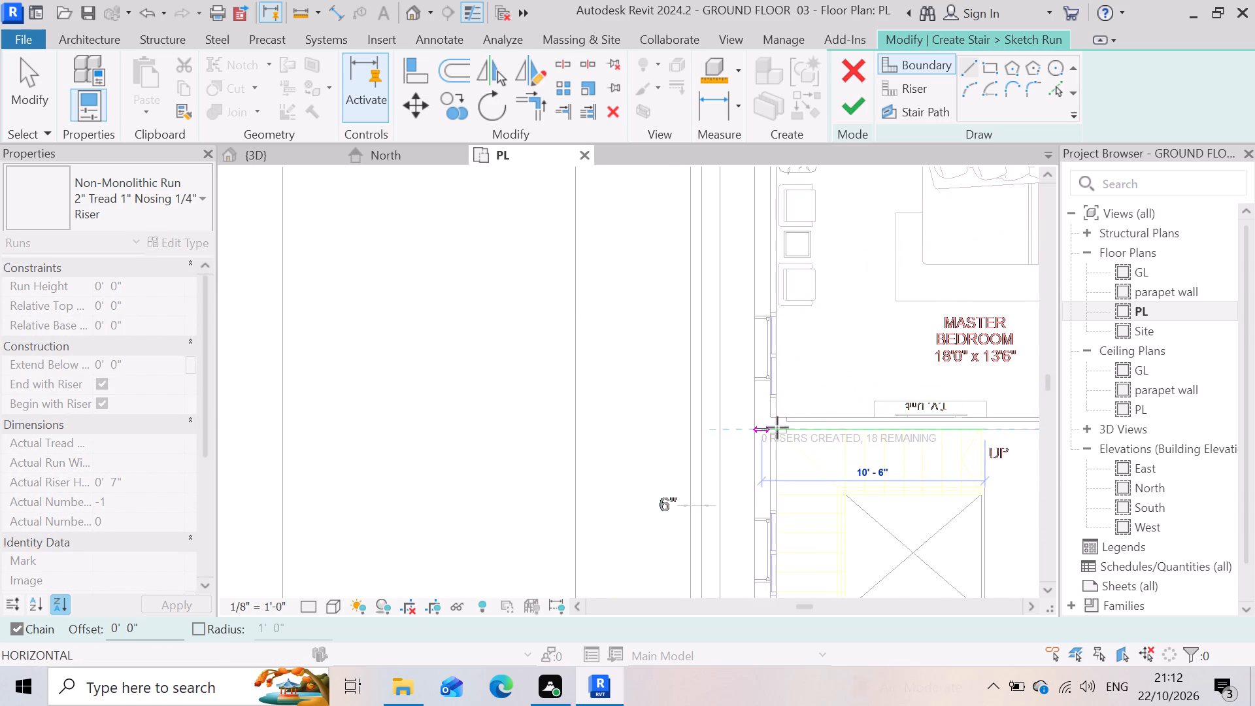
{"action": "scroll", "coordinate": [780, 429], "scroll_direction": "up", "scroll_amount": 14}
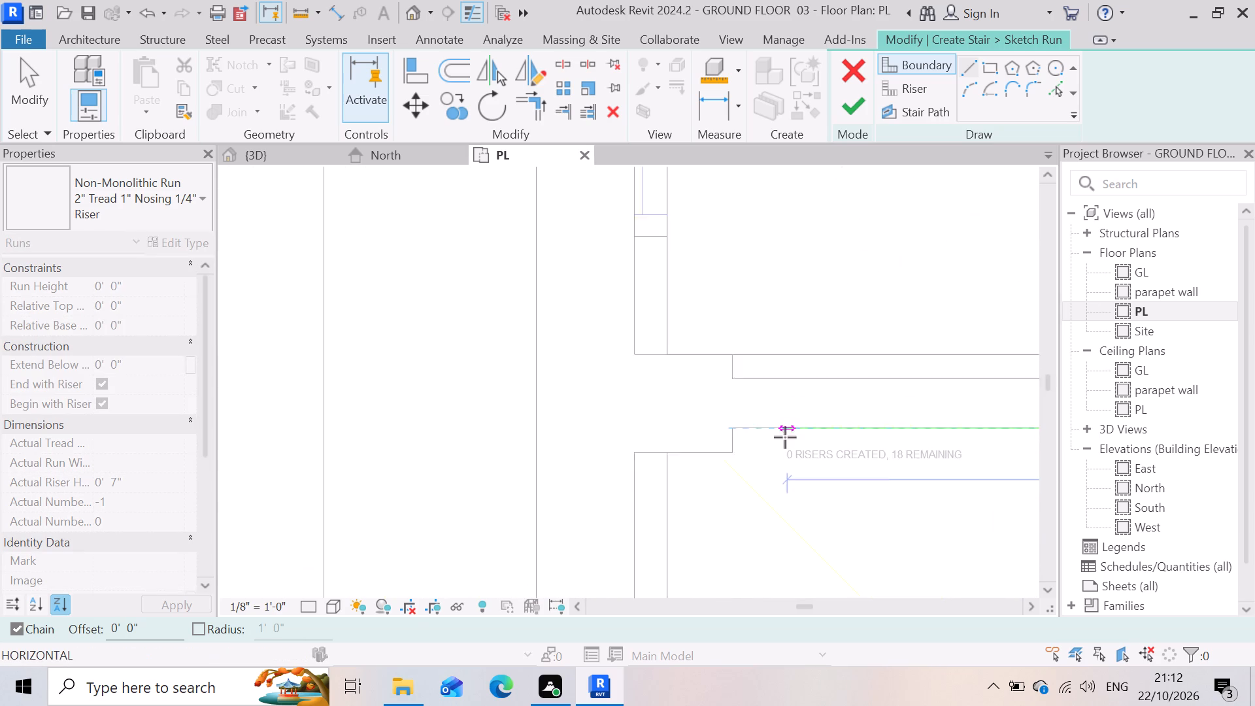
{"action": "scroll", "coordinate": [785, 437], "scroll_direction": "up", "scroll_amount": 1}
{"action": "left_click", "coordinate": [720, 429]}
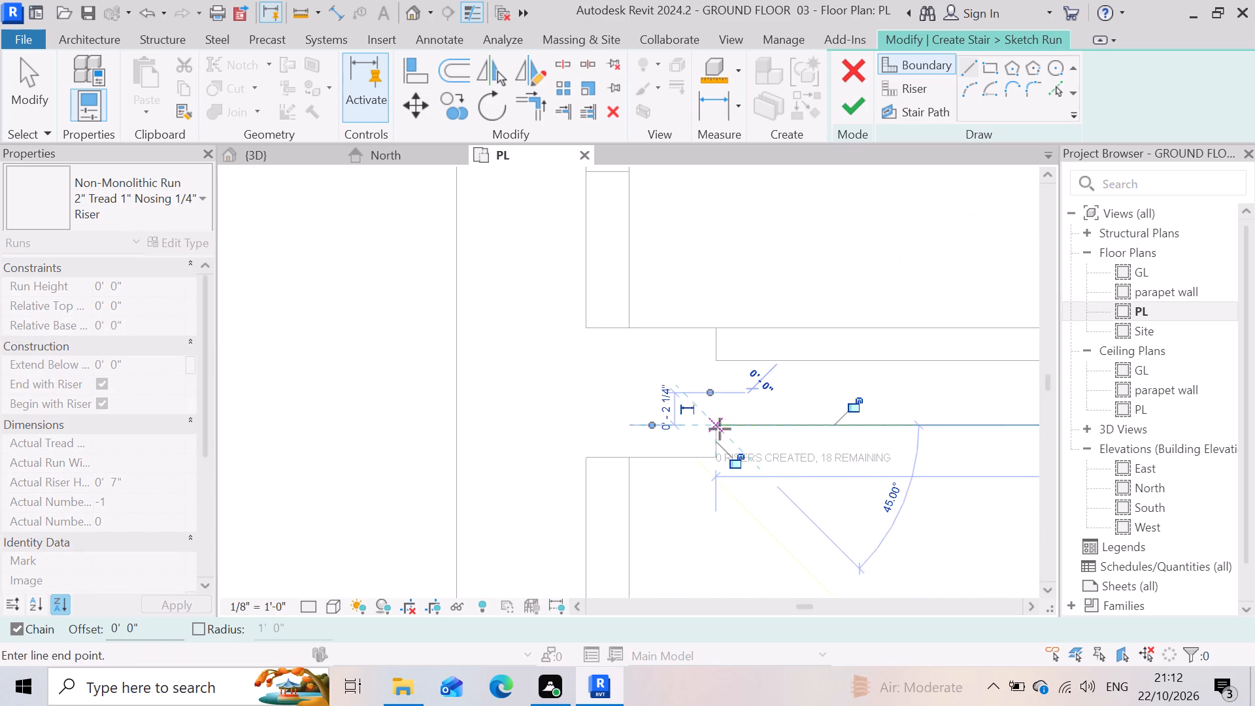
{"action": "scroll", "coordinate": [763, 424], "scroll_direction": "down", "scroll_amount": 5}
{"action": "scroll", "coordinate": [741, 443], "scroll_direction": "up", "scroll_amount": 5}
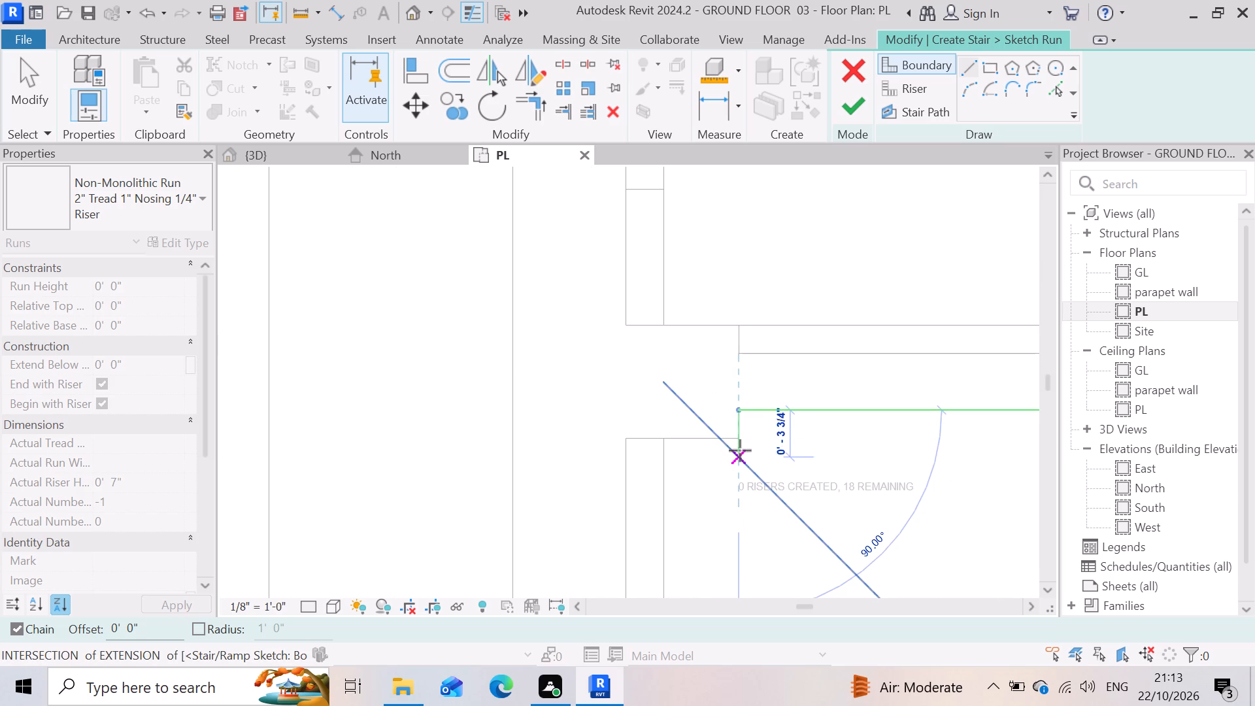
{"action": "left_click", "coordinate": [741, 439]}
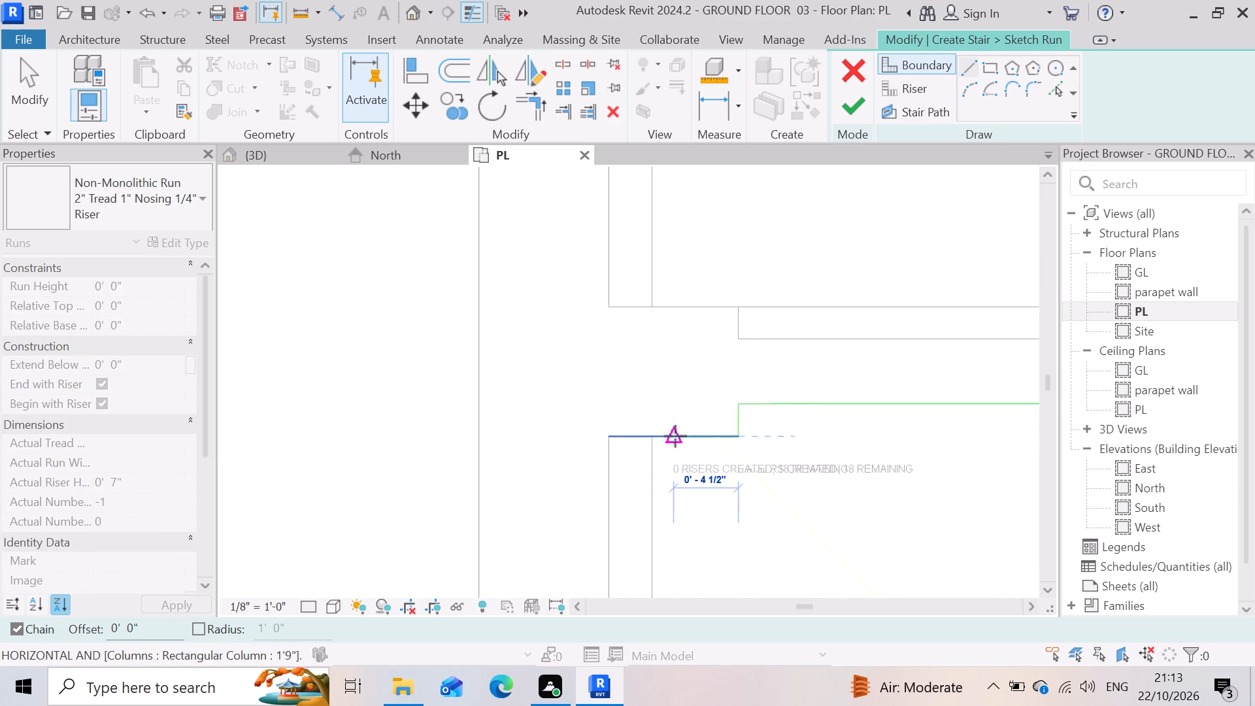
{"action": "left_click", "coordinate": [655, 435]}
Continue the stair boundary straight along the outer wall's inner face to the wall beside the toilet.
{"action": "scroll", "coordinate": [814, 394], "scroll_direction": "down", "scroll_amount": 10}
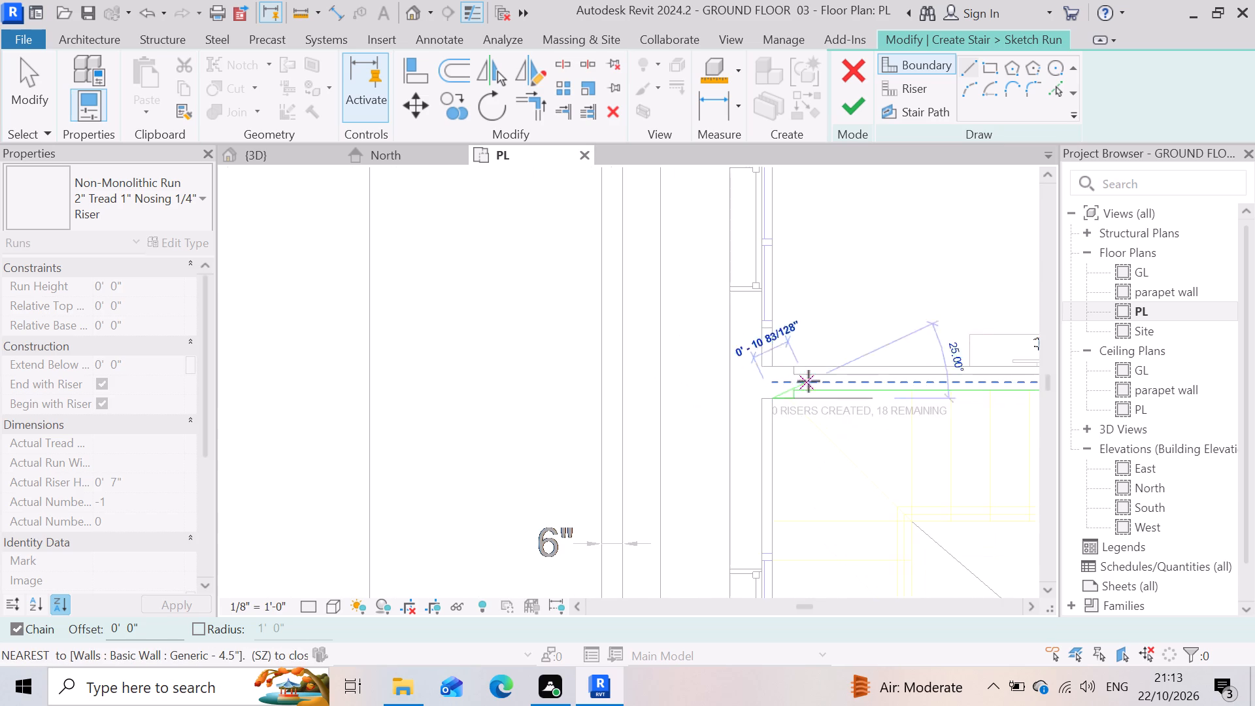
{"action": "scroll", "coordinate": [809, 500], "scroll_direction": "down", "scroll_amount": 9}
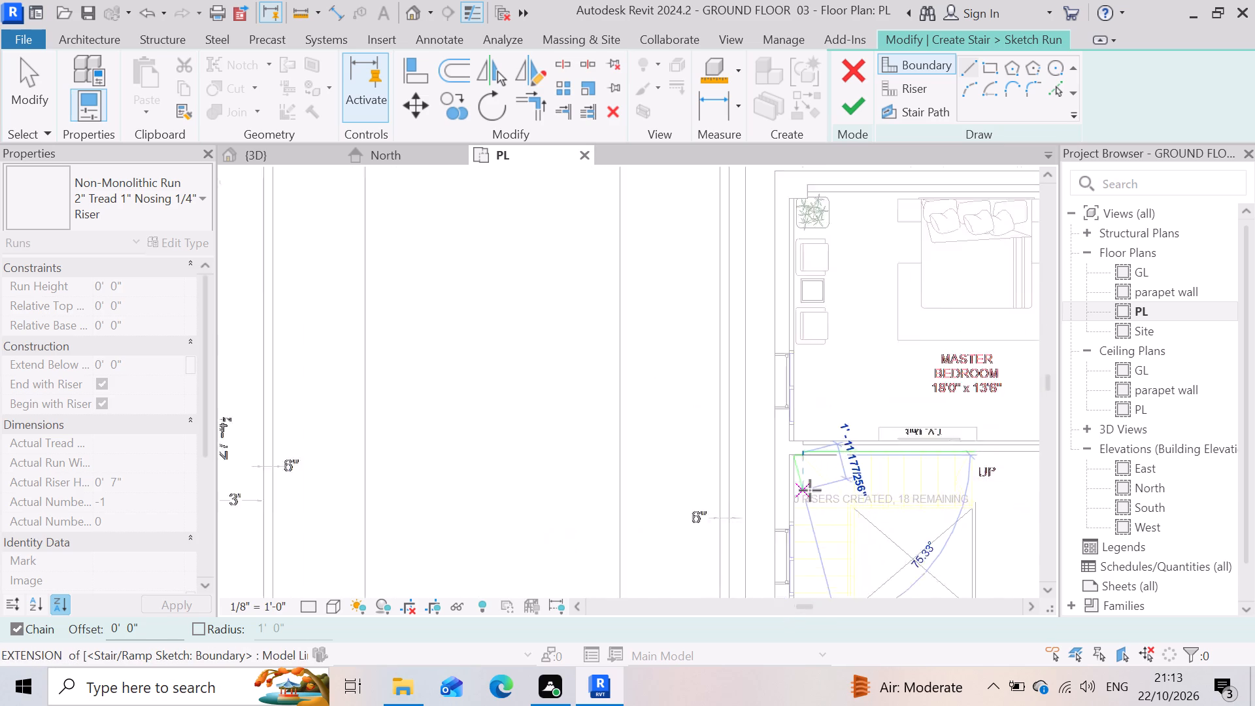
{"action": "scroll", "coordinate": [810, 490], "scroll_direction": "down", "scroll_amount": 6}
{"action": "scroll", "coordinate": [806, 568], "scroll_direction": "up", "scroll_amount": 8}
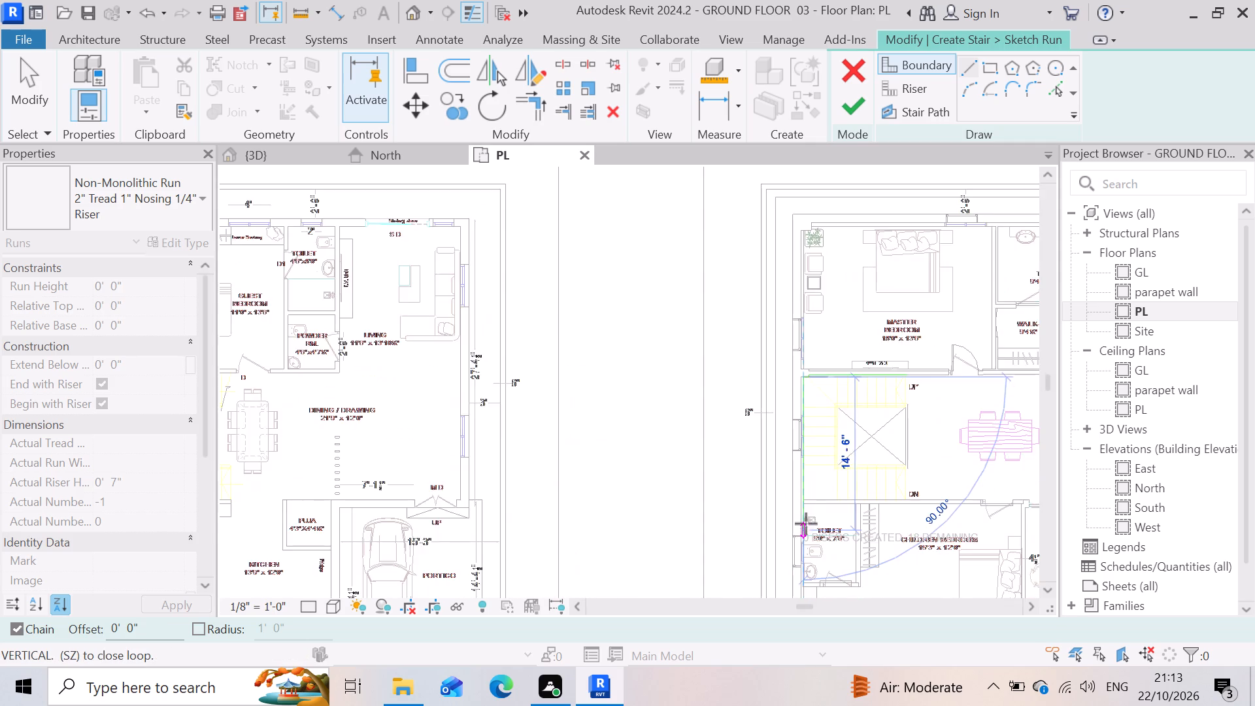
{"action": "scroll", "coordinate": [806, 524], "scroll_direction": "up", "scroll_amount": 5}
{"action": "scroll", "coordinate": [804, 471], "scroll_direction": "up", "scroll_amount": 4}
{"action": "scroll", "coordinate": [801, 527], "scroll_direction": "up", "scroll_amount": 4}
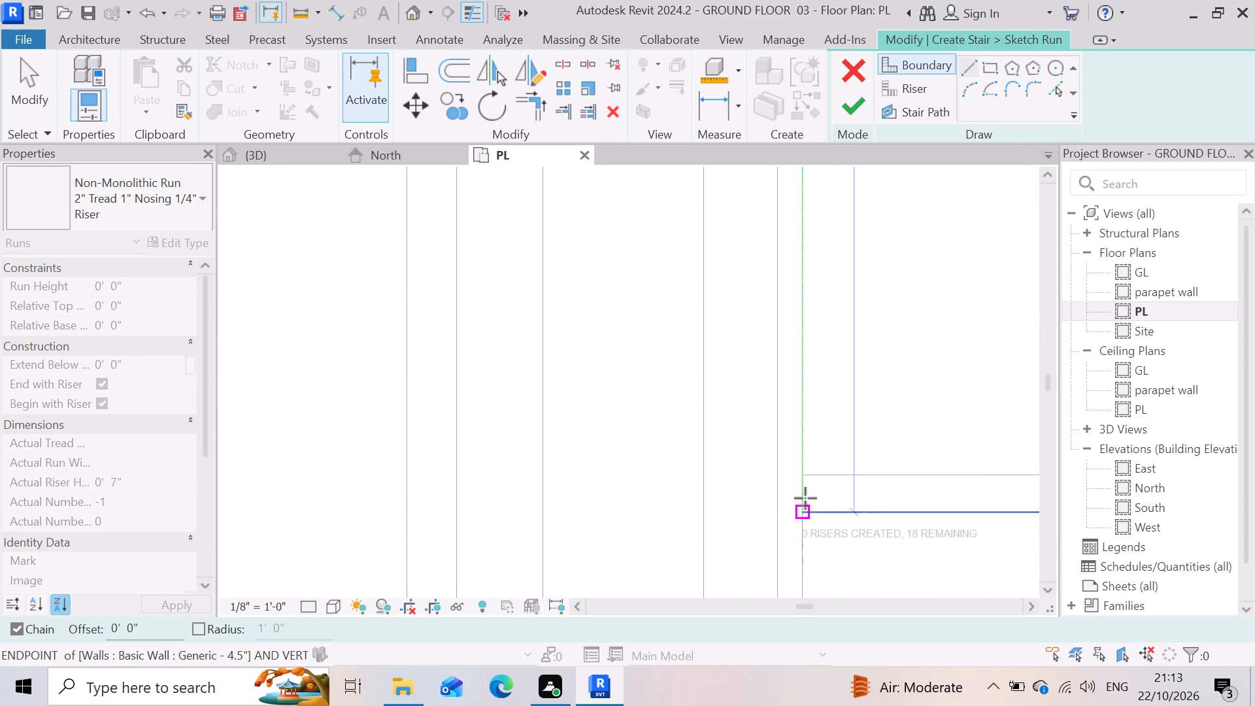
{"action": "left_click", "coordinate": [806, 468]}
Sketch a boundary line about 9' 8" along the toilet and children bedroom wall to the DN flight's open end, and end the chain.
{"action": "scroll", "coordinate": [790, 479], "scroll_direction": "down", "scroll_amount": 10}
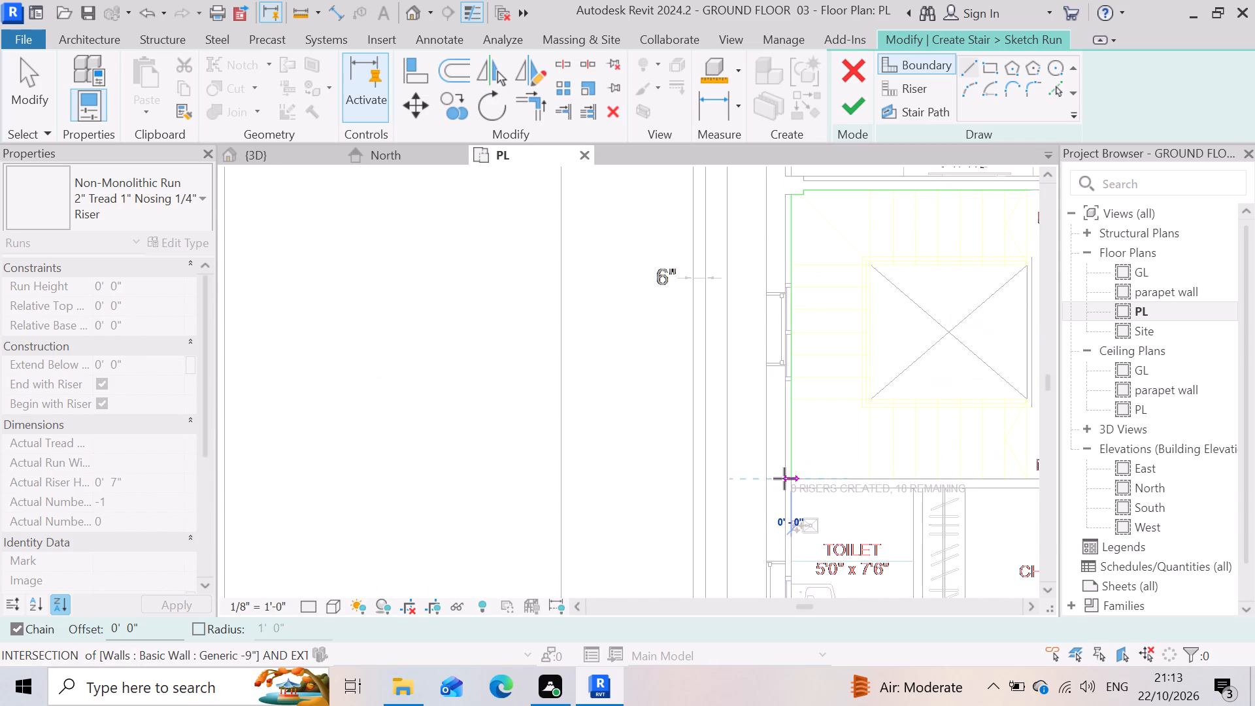
{"action": "scroll", "coordinate": [784, 479], "scroll_direction": "down", "scroll_amount": 4}
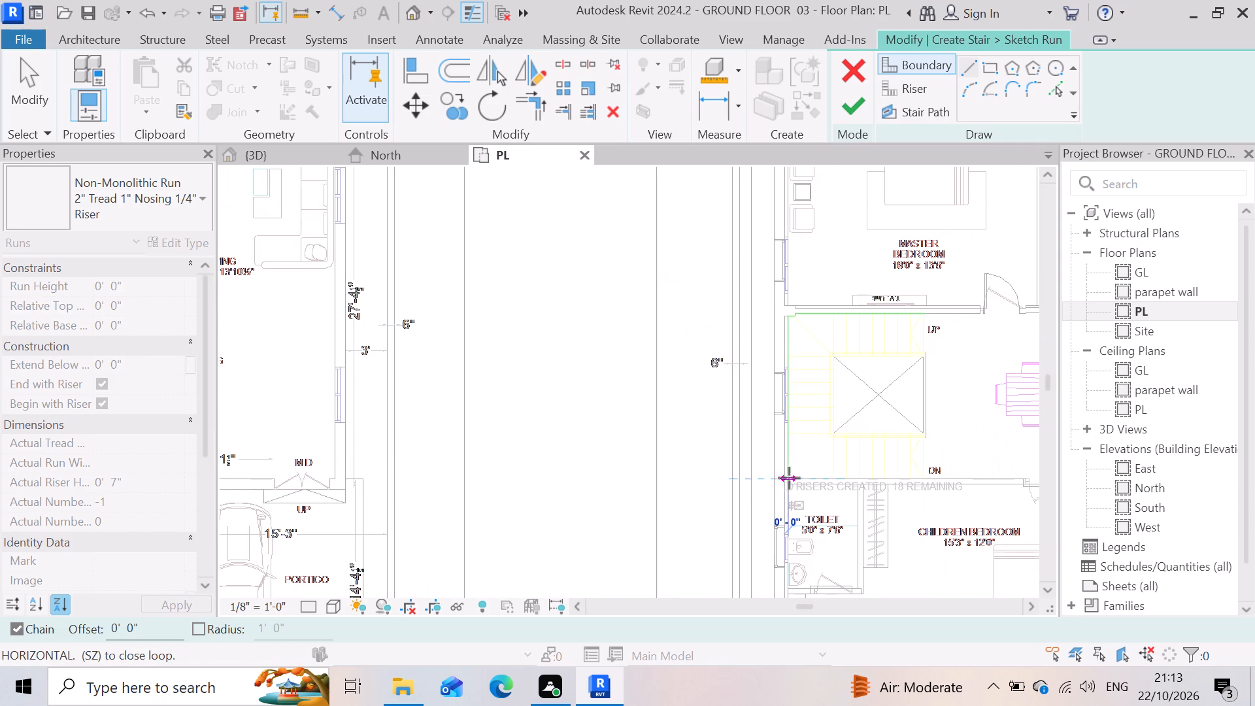
{"action": "scroll", "coordinate": [949, 479], "scroll_direction": "up", "scroll_amount": 8}
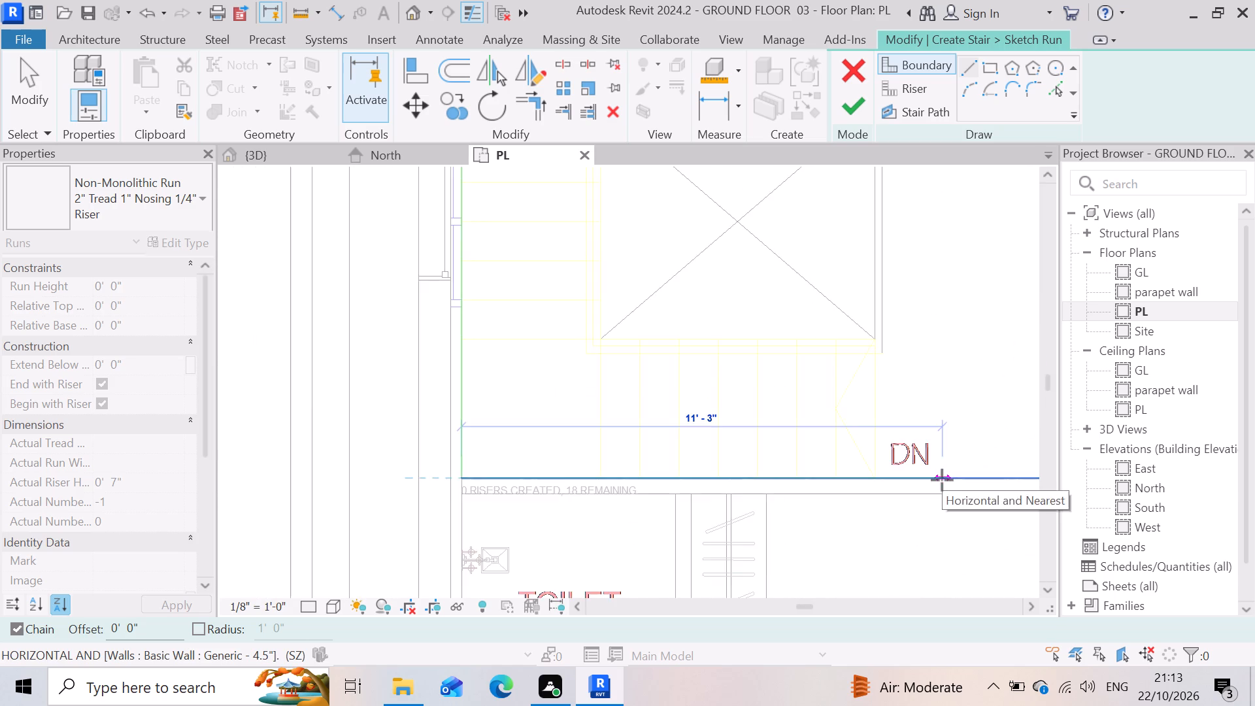
{"action": "scroll", "coordinate": [941, 480], "scroll_direction": "up", "scroll_amount": 4}
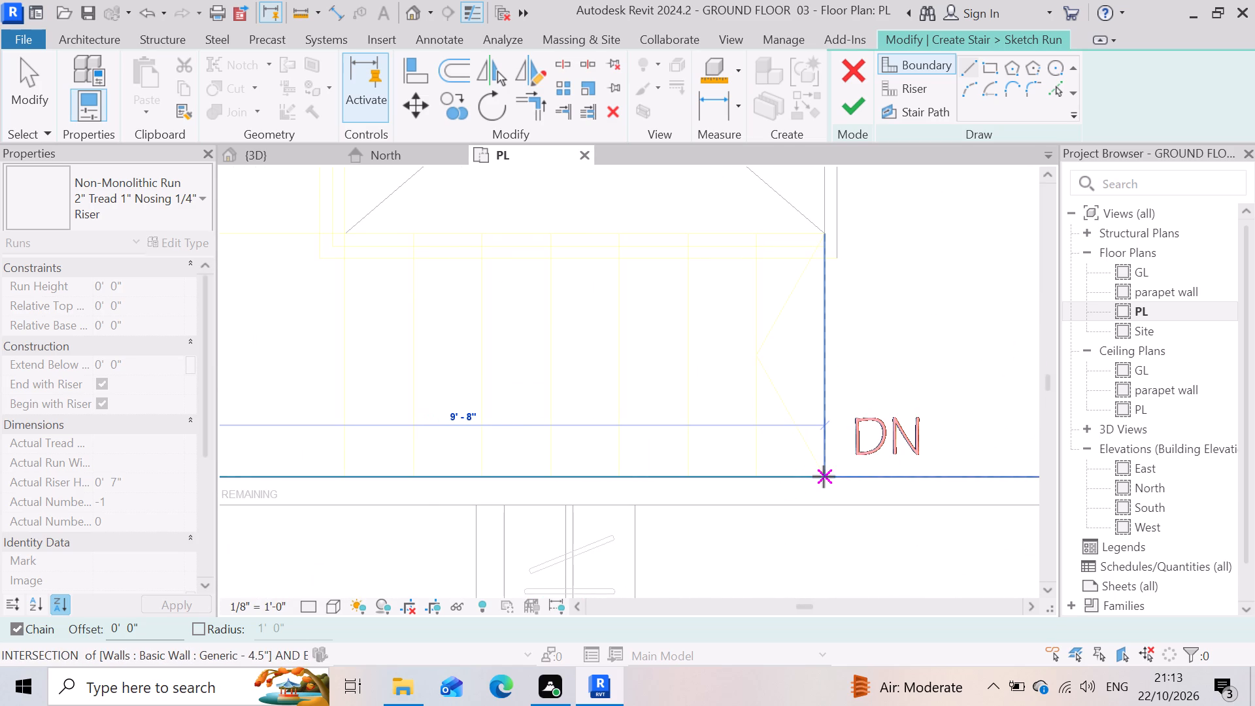
{"action": "left_click", "coordinate": [824, 477]}
{"action": "scroll", "coordinate": [824, 477], "scroll_direction": "down", "scroll_amount": 13}
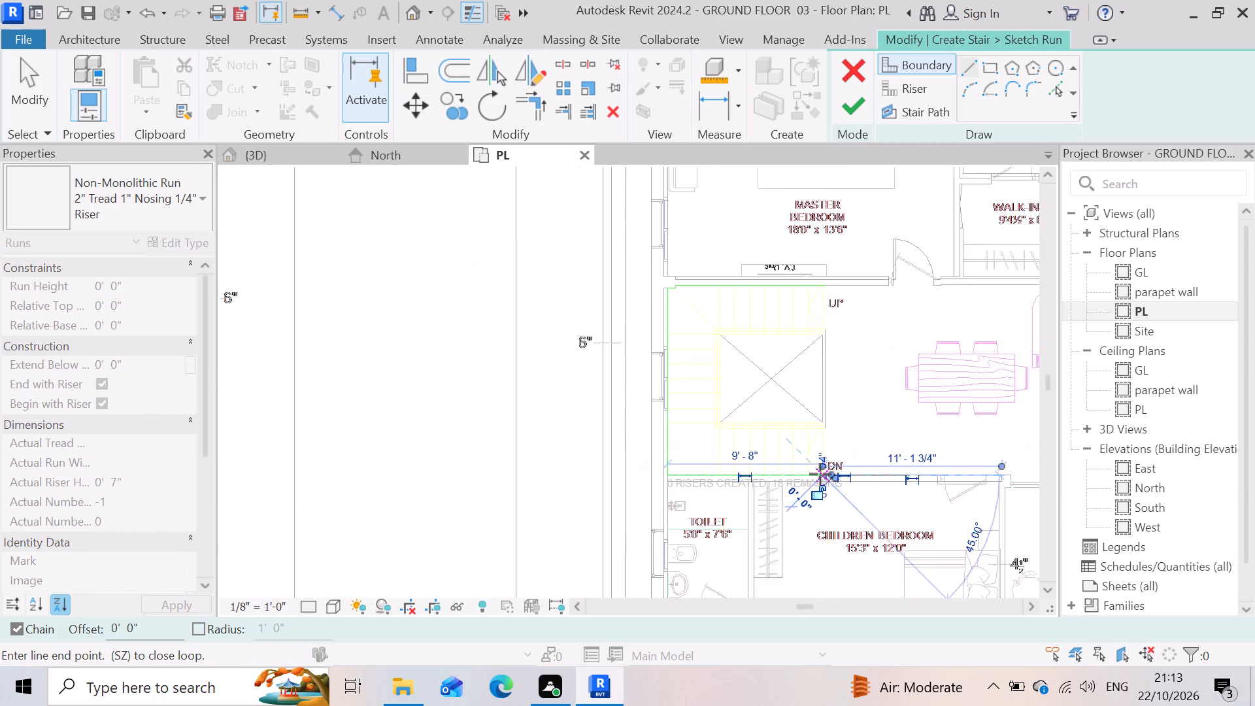
{"action": "scroll", "coordinate": [820, 474], "scroll_direction": "down", "scroll_amount": 1}
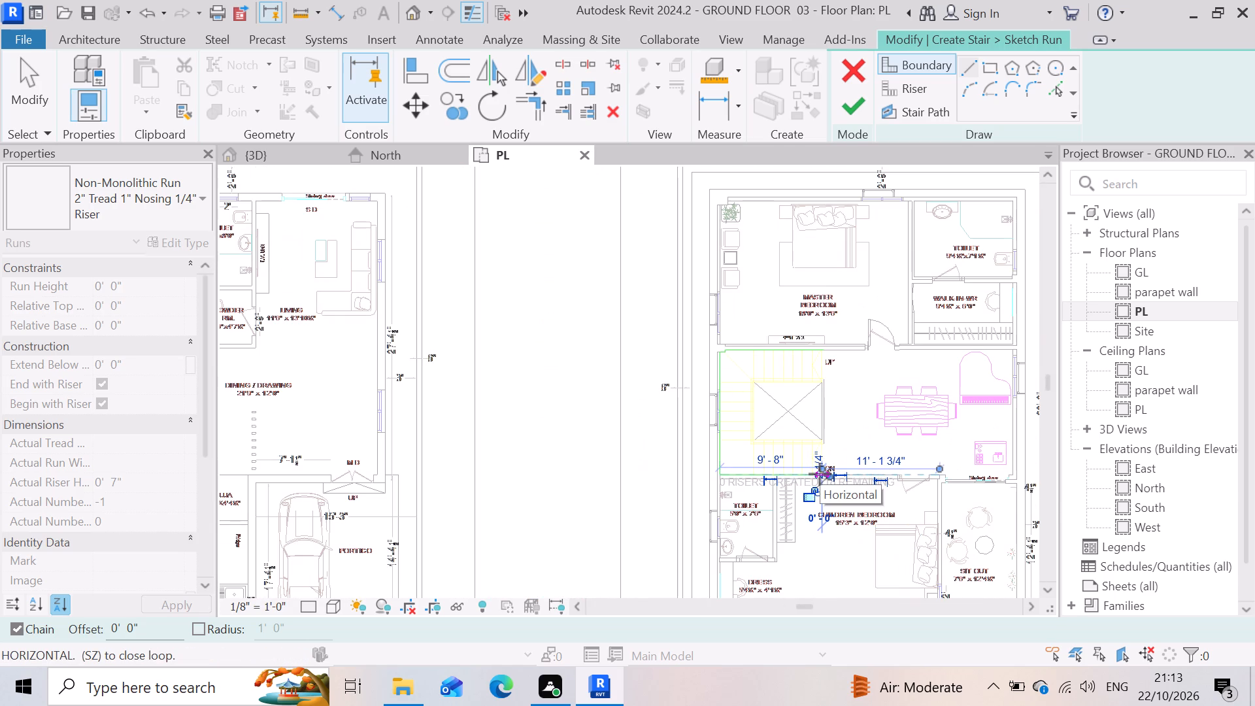
{"action": "key", "text": "Escape"}
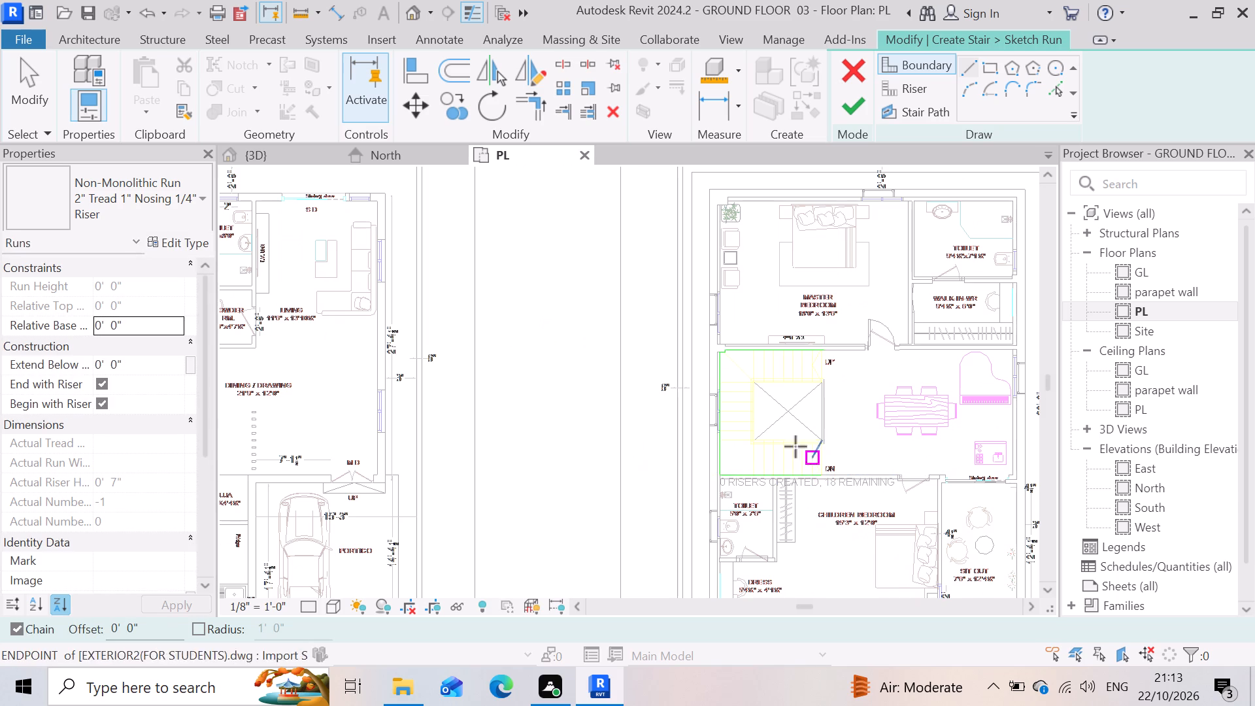
Sketch the stair's inner boundary along the edge of the crossed stairwell opening, beginning near its corner by the DN flight.
{"action": "scroll", "coordinate": [746, 469], "scroll_direction": "up", "scroll_amount": 9}
{"action": "scroll", "coordinate": [1037, 403], "scroll_direction": "up", "scroll_amount": 4}
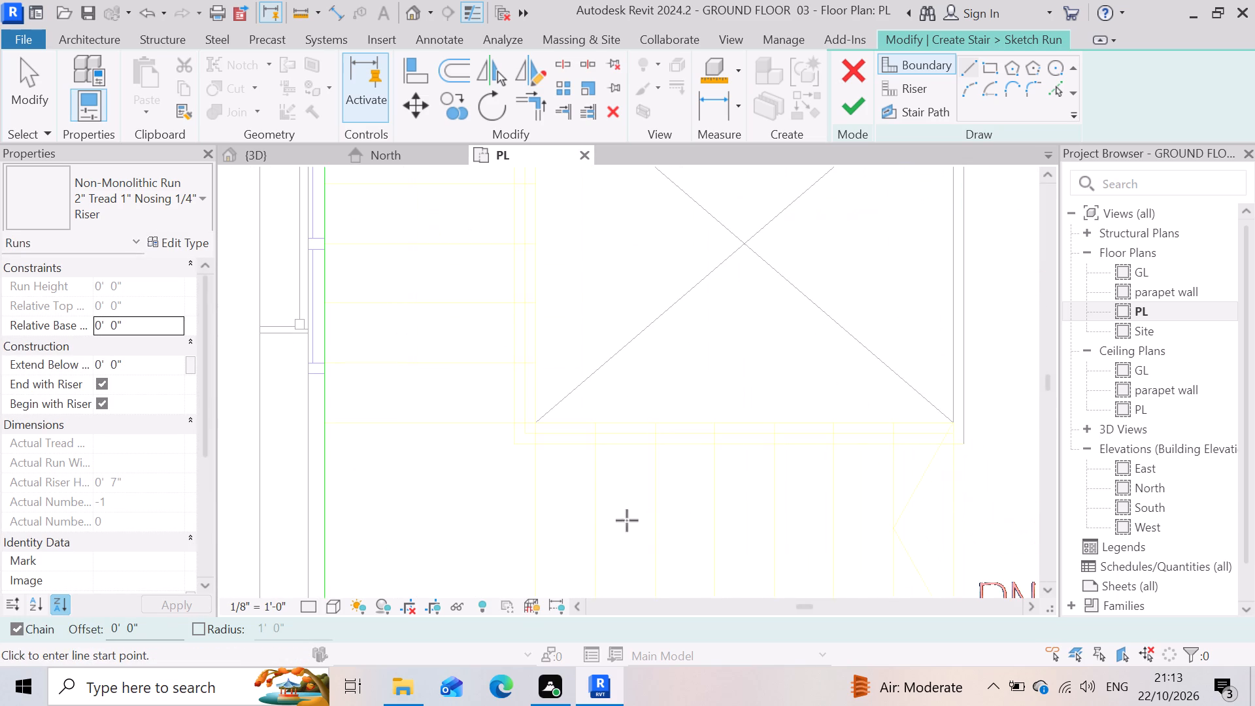
{"action": "scroll", "coordinate": [1007, 456], "scroll_direction": "down", "scroll_amount": 4}
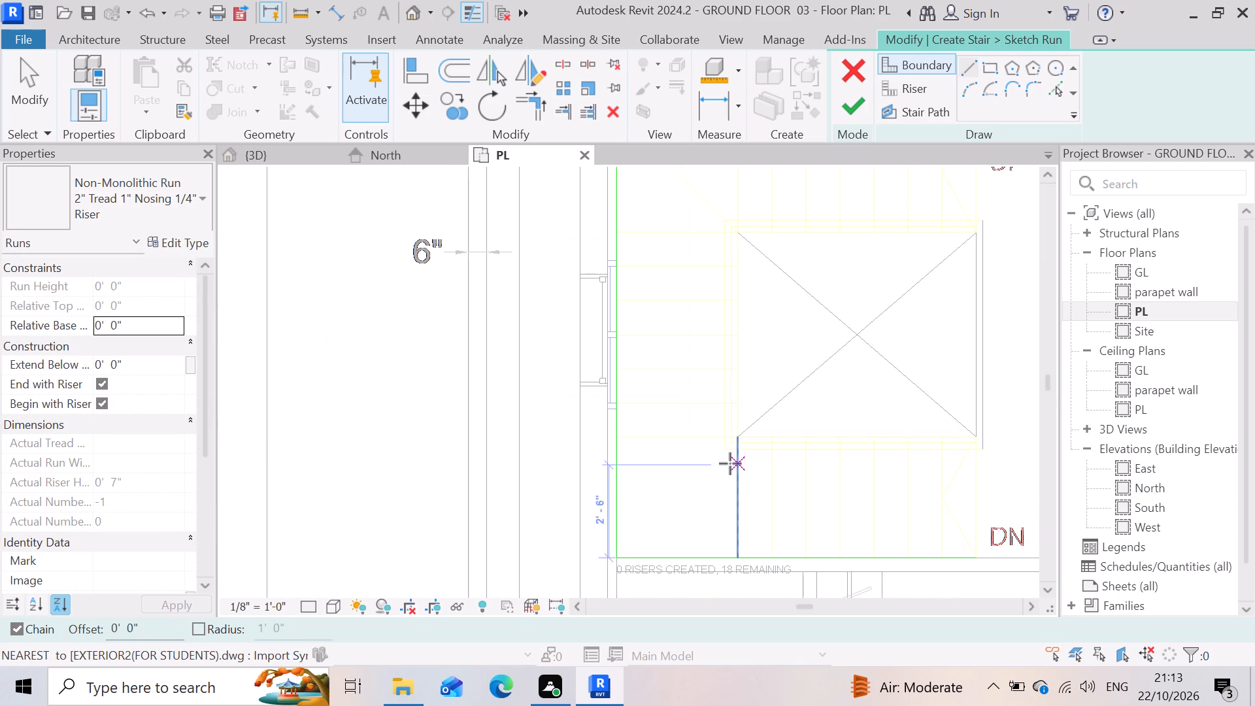
{"action": "scroll", "coordinate": [739, 460], "scroll_direction": "up", "scroll_amount": 3}
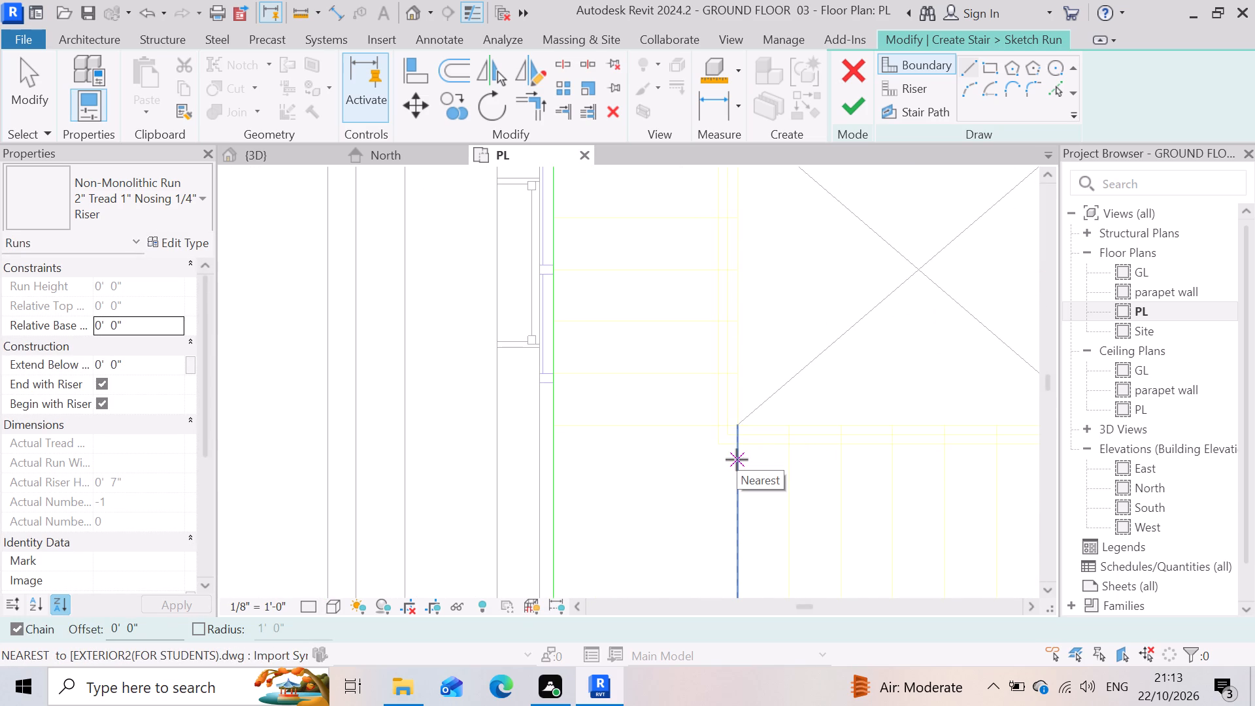
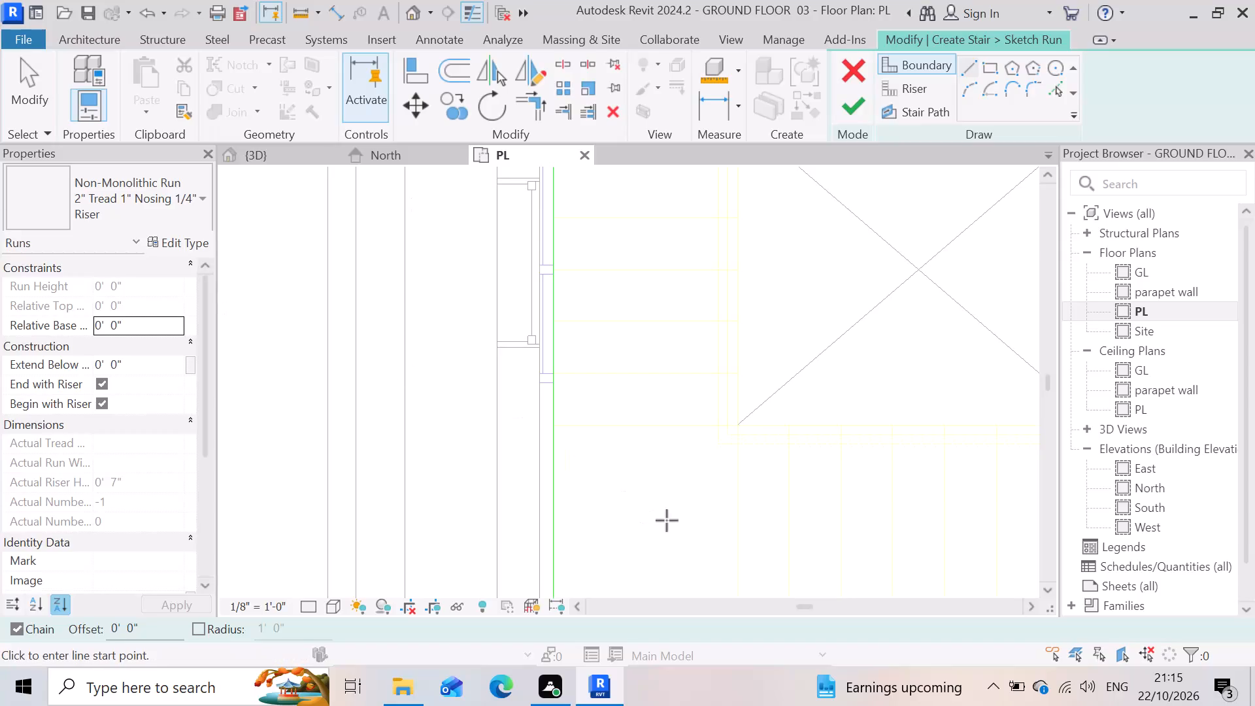
Sketch the inner boundary line along the stairwell opening's side facing the outer wall, from the DN-side corner to the UP-side corner.
{"action": "scroll", "coordinate": [720, 505], "scroll_direction": "down", "scroll_amount": 2}
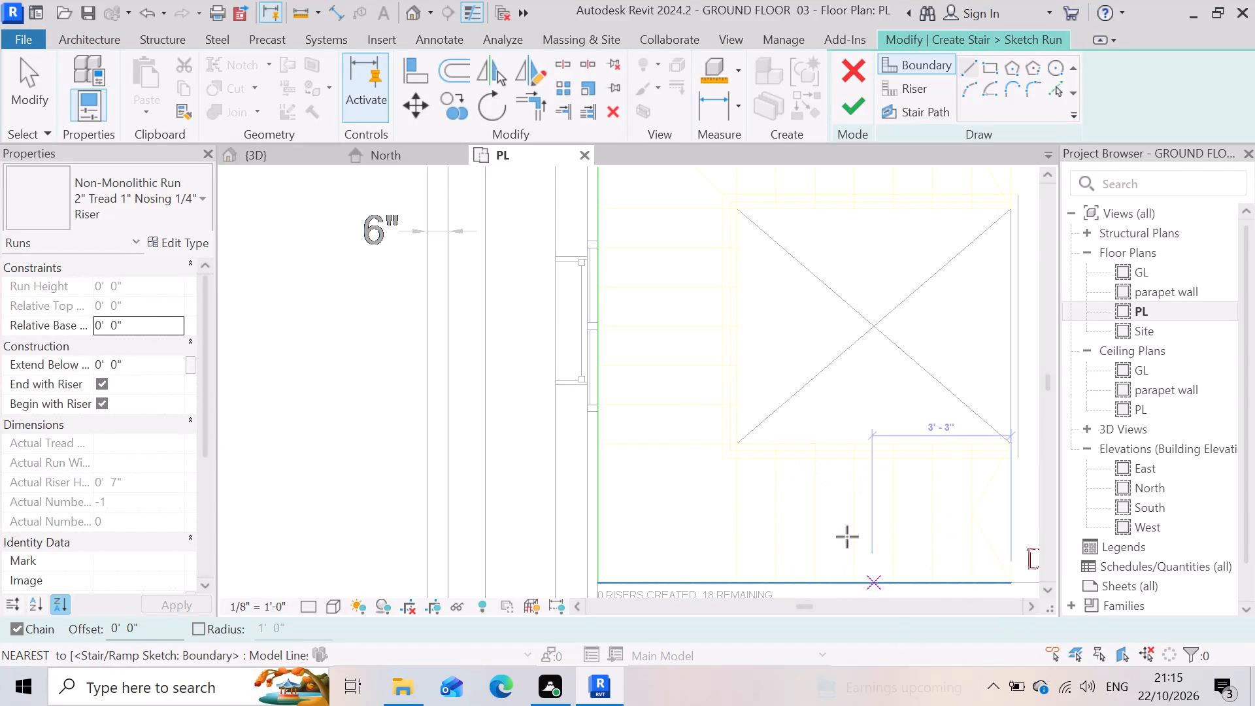
{"action": "scroll", "coordinate": [768, 432], "scroll_direction": "up", "scroll_amount": 4}
{"action": "scroll", "coordinate": [708, 454], "scroll_direction": "up", "scroll_amount": 5}
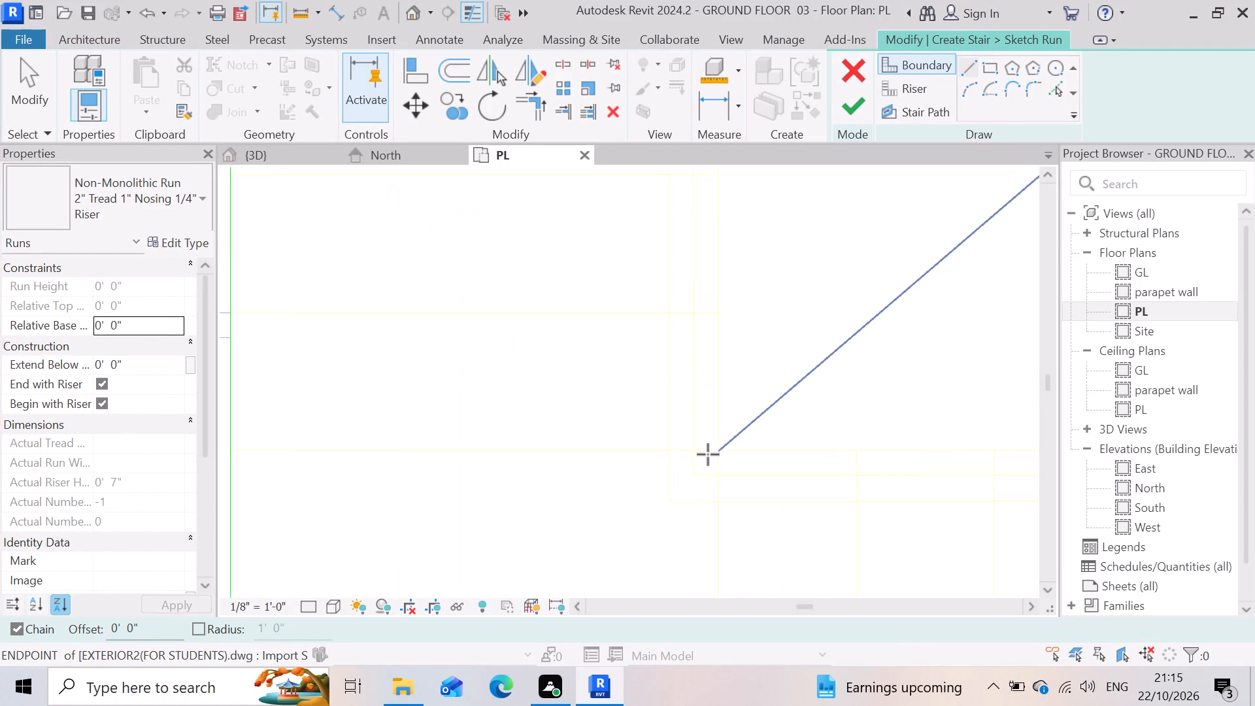
{"action": "left_click", "coordinate": [674, 496]}
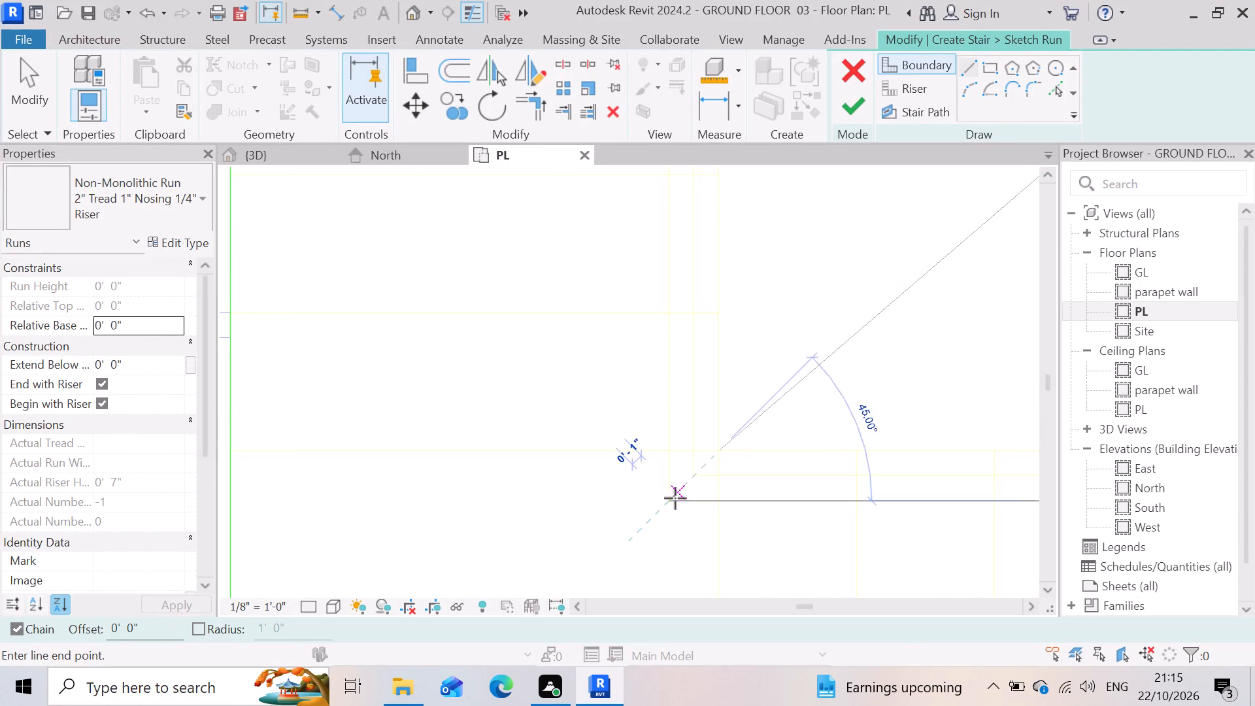
{"action": "scroll", "coordinate": [865, 564], "scroll_direction": "down", "scroll_amount": 10}
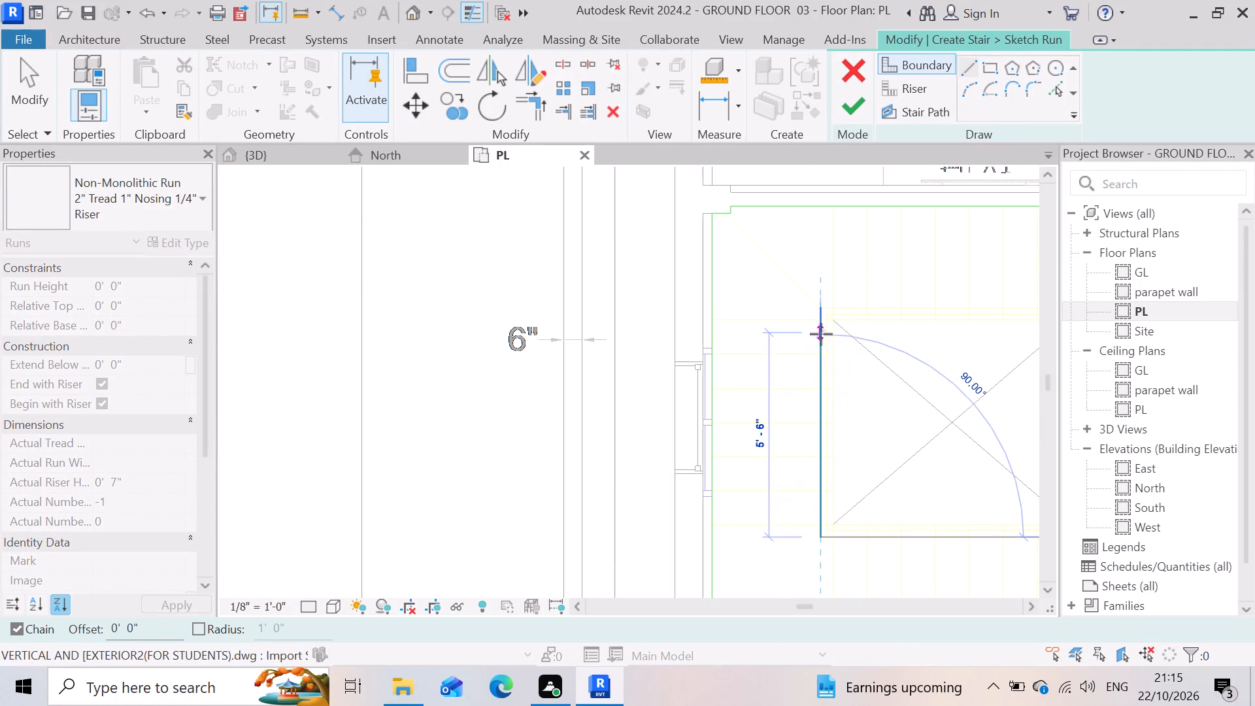
{"action": "scroll", "coordinate": [822, 320], "scroll_direction": "up", "scroll_amount": 8}
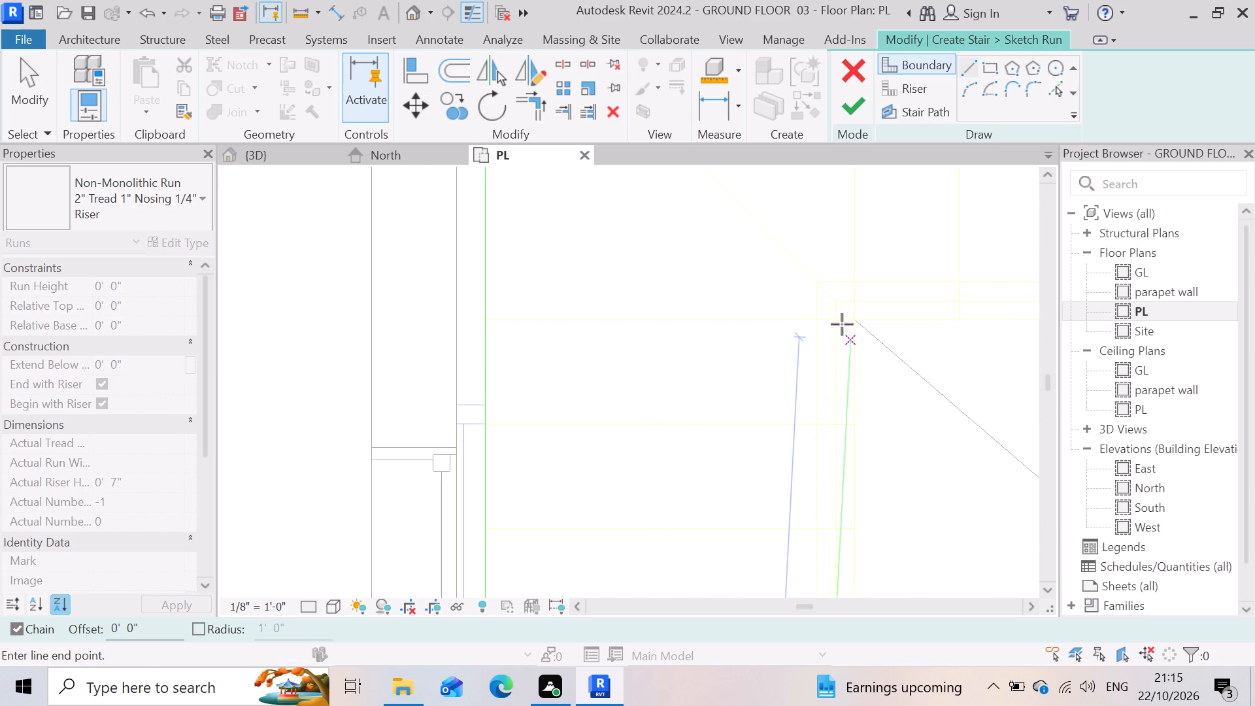
{"action": "left_click", "coordinate": [821, 277]}
{"action": "scroll", "coordinate": [816, 297], "scroll_direction": "down", "scroll_amount": 7}
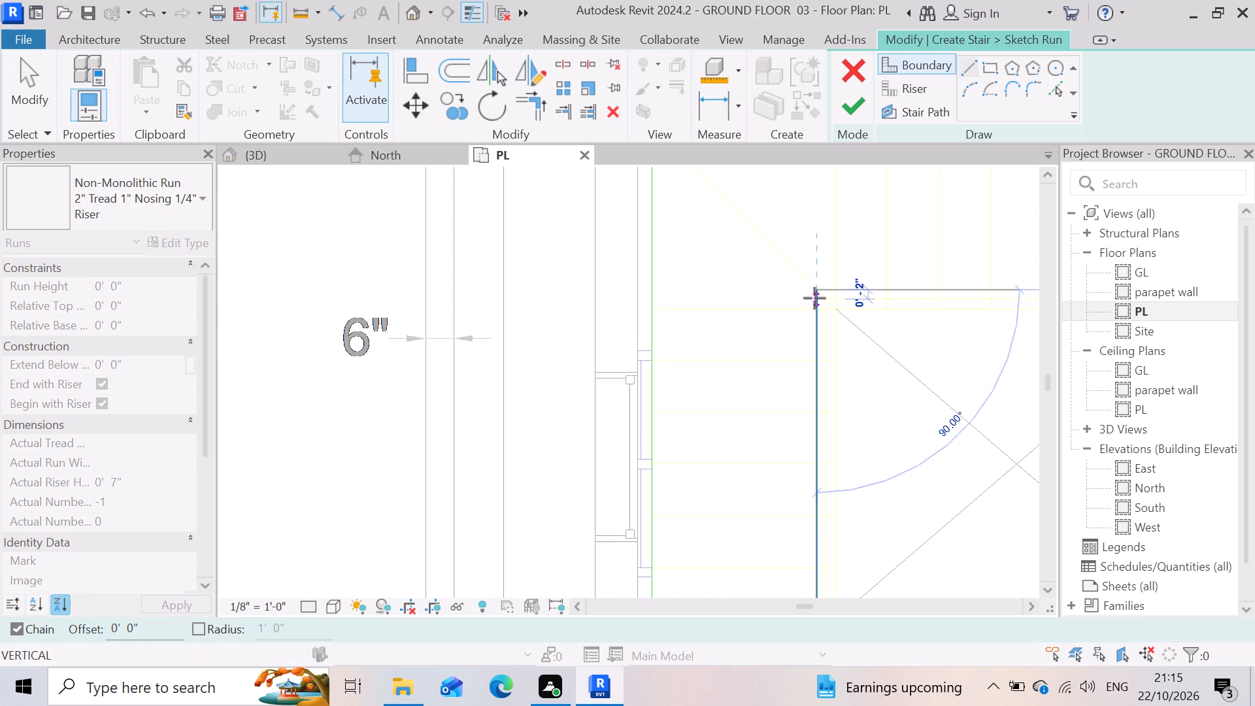
{"action": "scroll", "coordinate": [814, 298], "scroll_direction": "down", "scroll_amount": 7}
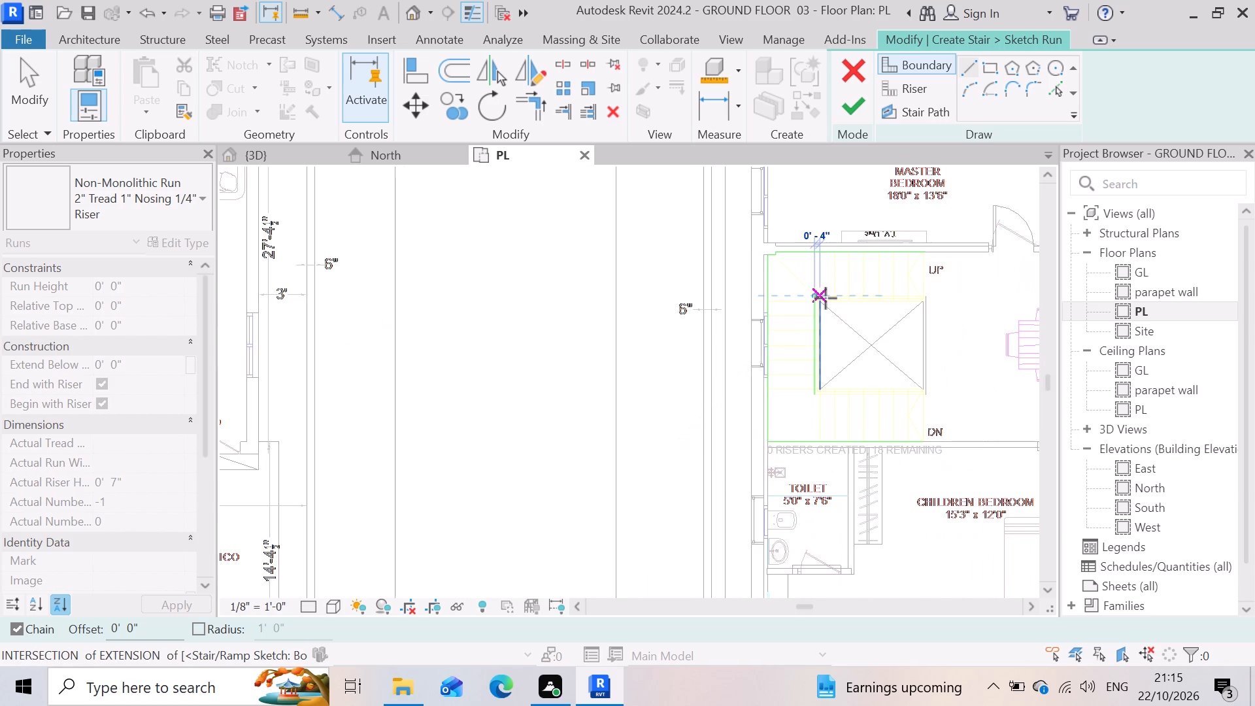
{"action": "scroll", "coordinate": [826, 298], "scroll_direction": "up", "scroll_amount": 8}
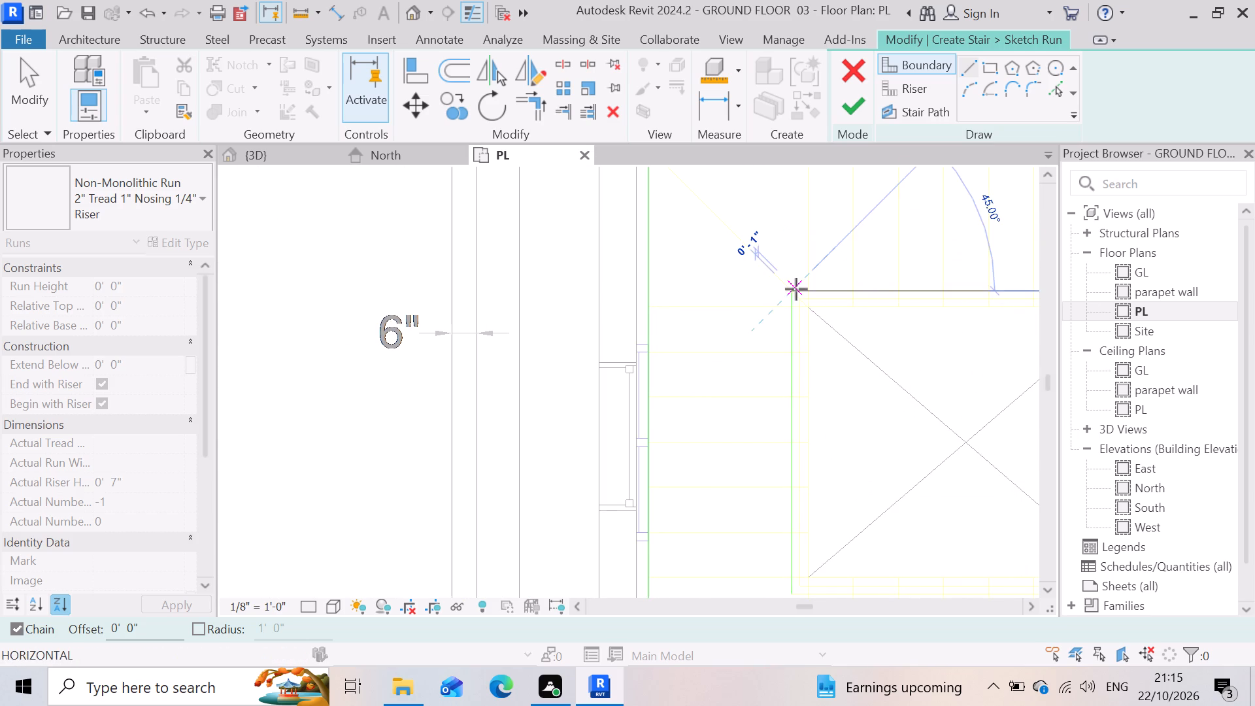
{"action": "left_click", "coordinate": [797, 293]}
Continue the inner boundary about 6' 10" along the opening's edge beside the UP flight to its open end, and end the chain.
{"action": "scroll", "coordinate": [778, 299], "scroll_direction": "down", "scroll_amount": 5}
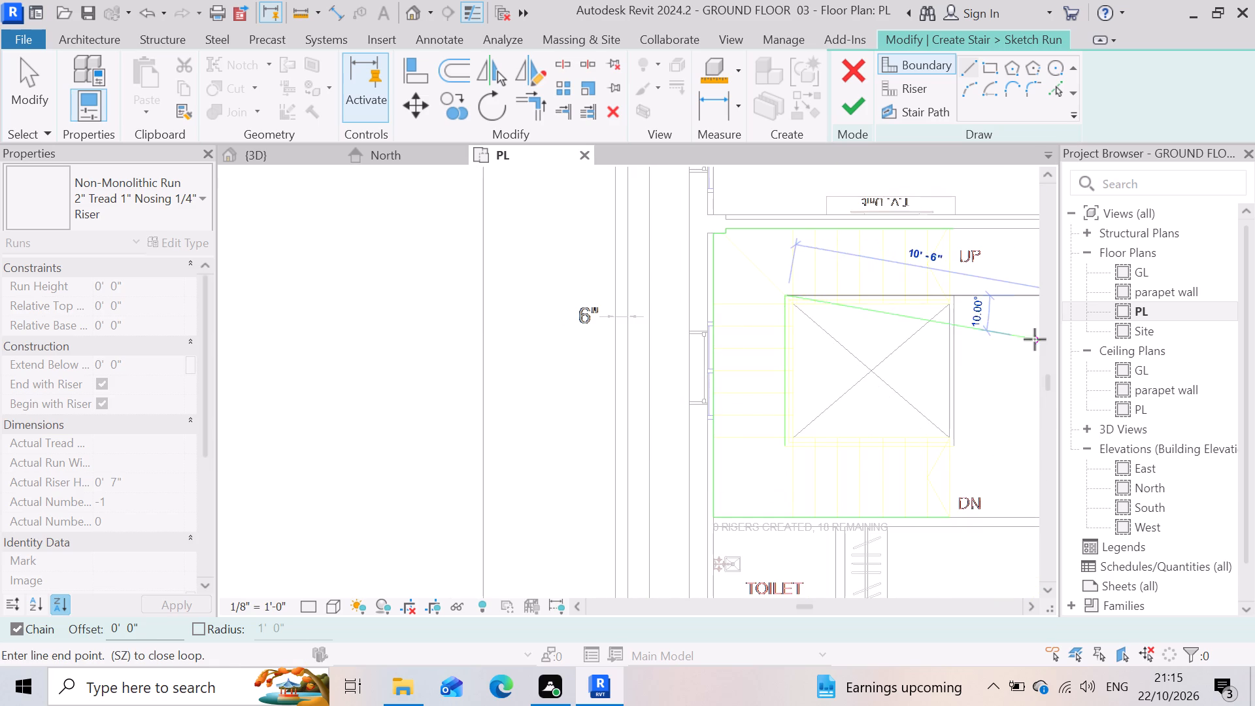
{"action": "scroll", "coordinate": [969, 299], "scroll_direction": "up", "scroll_amount": 11}
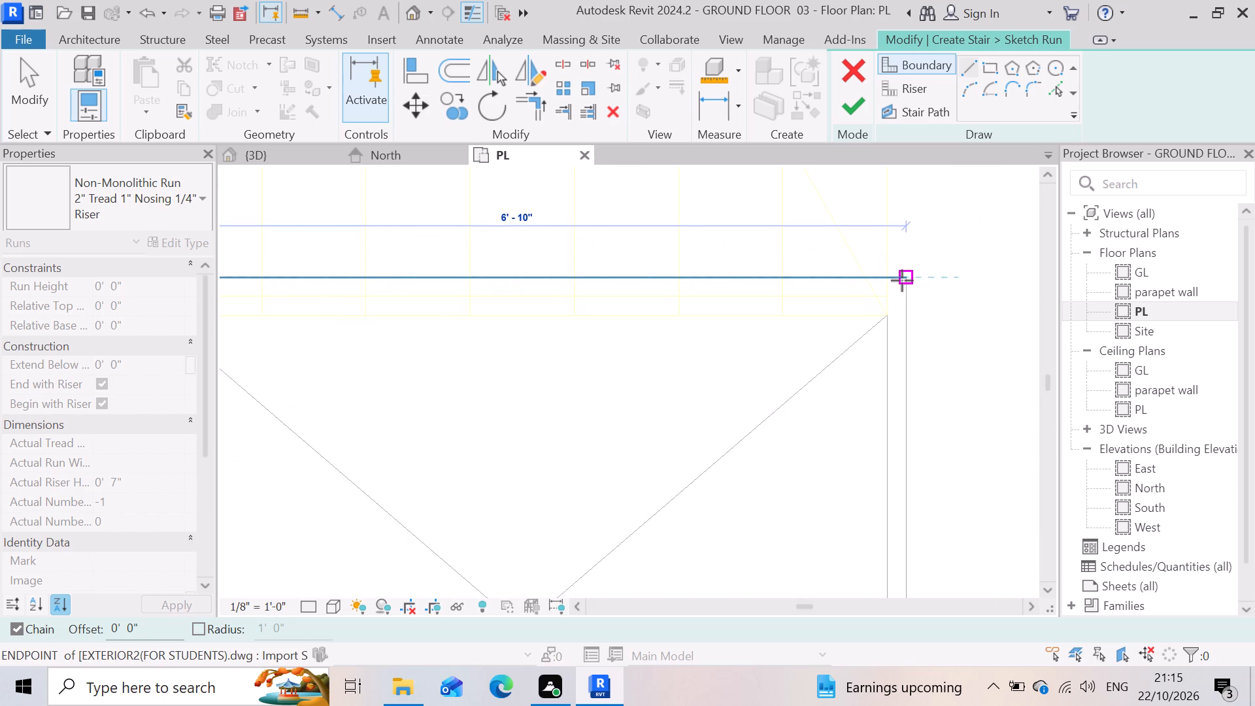
{"action": "left_click", "coordinate": [902, 280]}
{"action": "scroll", "coordinate": [922, 320], "scroll_direction": "down", "scroll_amount": 9}
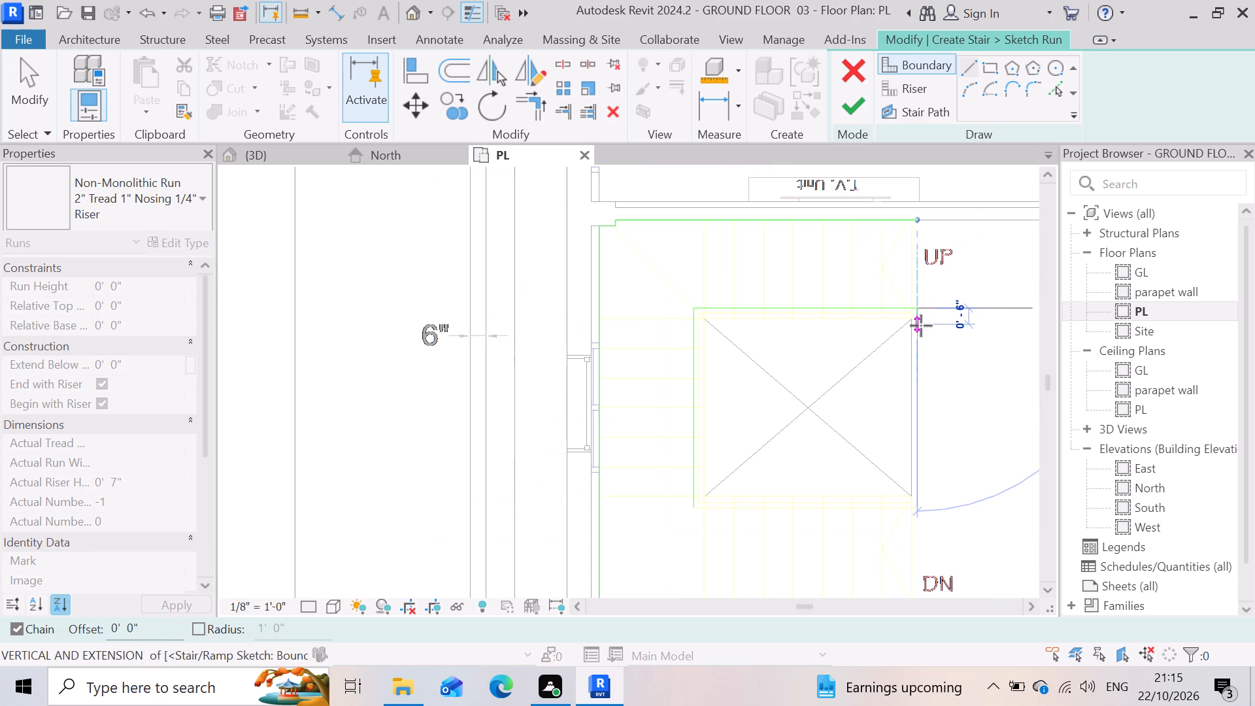
{"action": "key", "text": "Escape"}
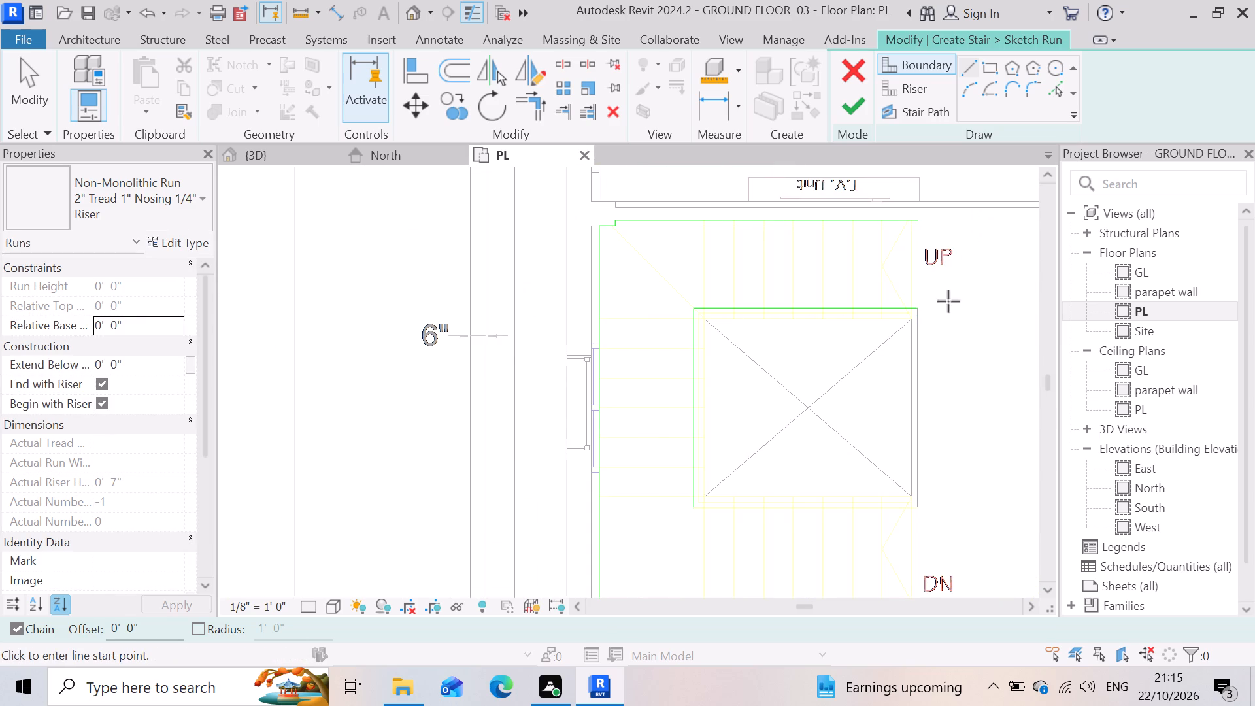
Sketch a diagonal riser line about 2' 4" long from inside the crossed opening to the inner boundary near the UP flight's open end.
{"action": "scroll", "coordinate": [842, 377], "scroll_direction": "down", "scroll_amount": 4}
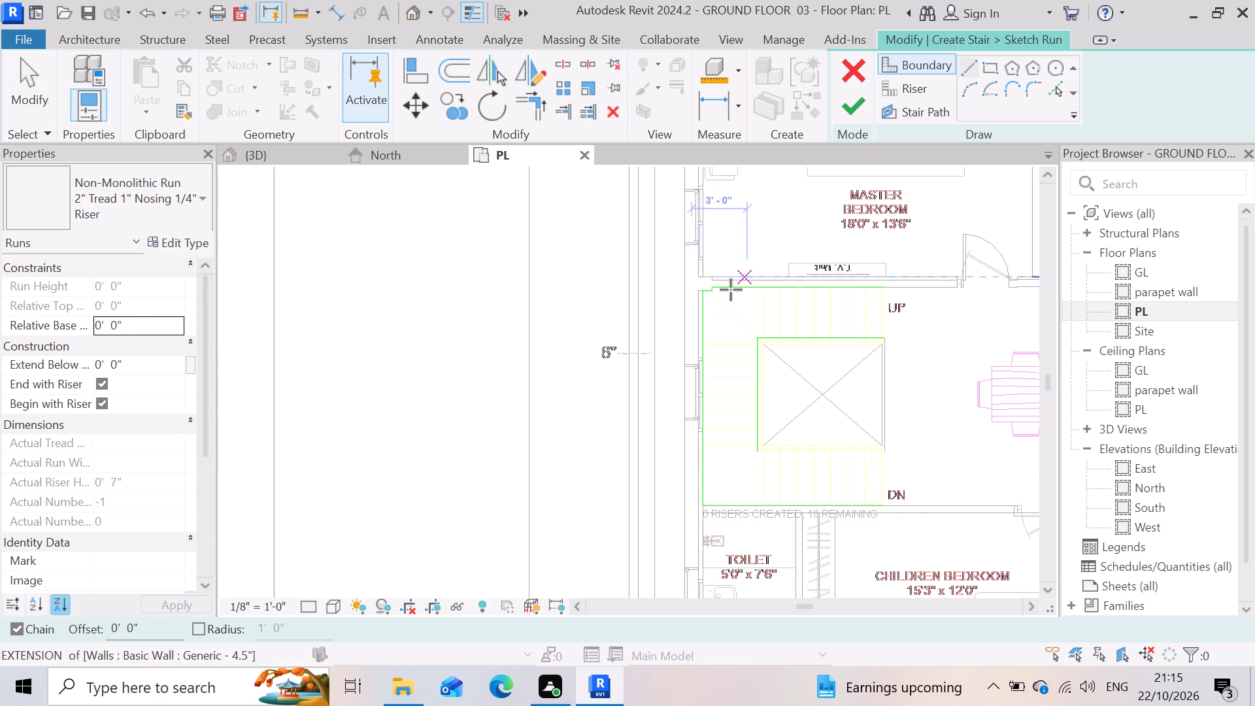
{"action": "left_click", "coordinate": [911, 88]}
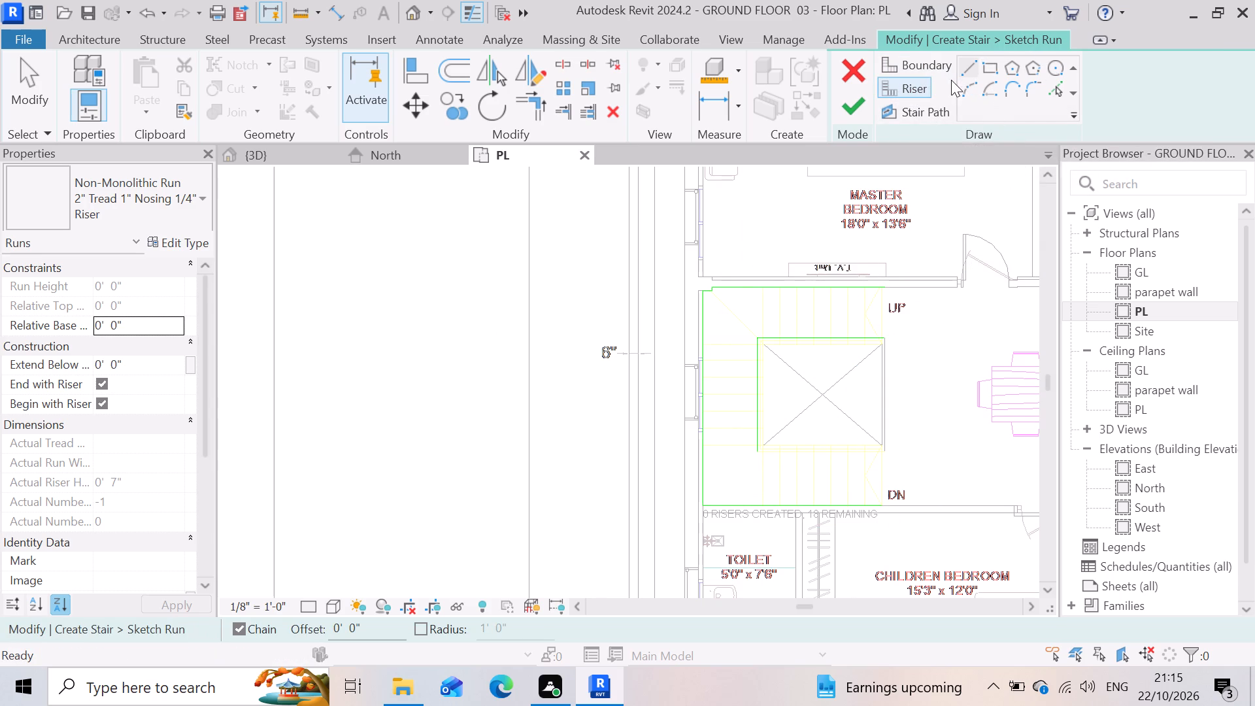
{"action": "left_click", "coordinate": [966, 69]}
{"action": "left_click", "coordinate": [849, 365]}
{"action": "scroll", "coordinate": [849, 365], "scroll_direction": "up", "scroll_amount": 7}
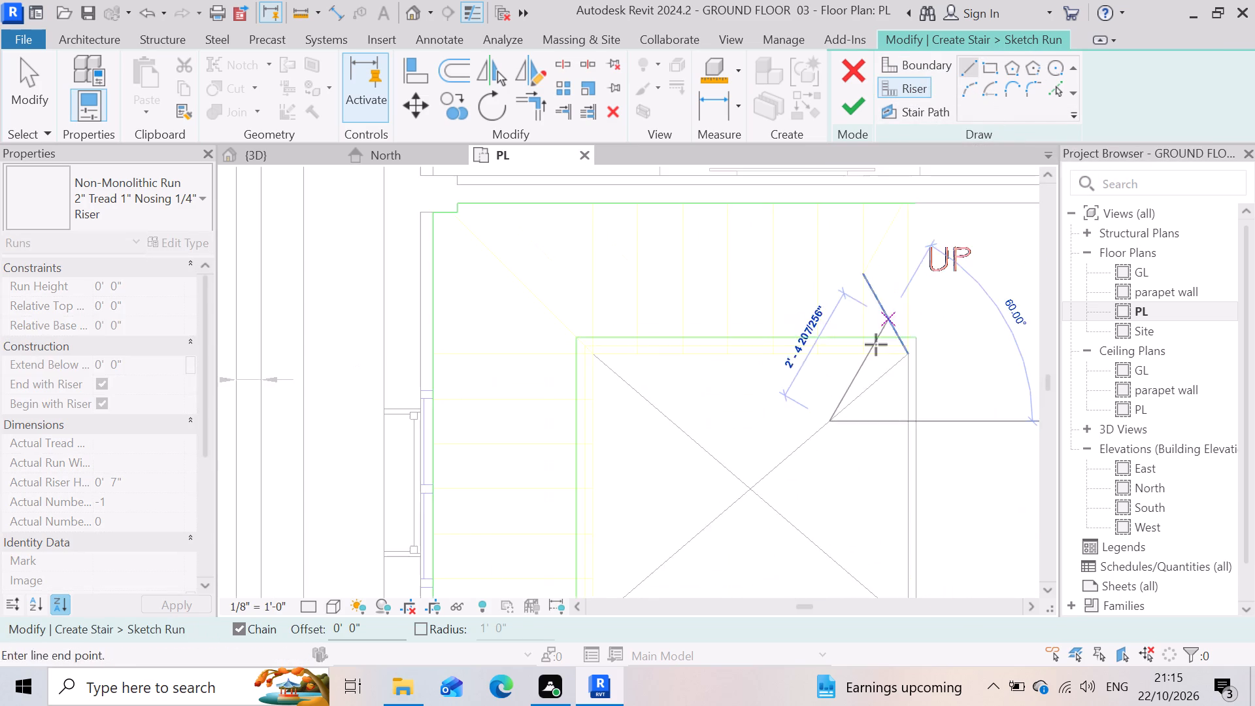
{"action": "scroll", "coordinate": [876, 345], "scroll_direction": "up", "scroll_amount": 4}
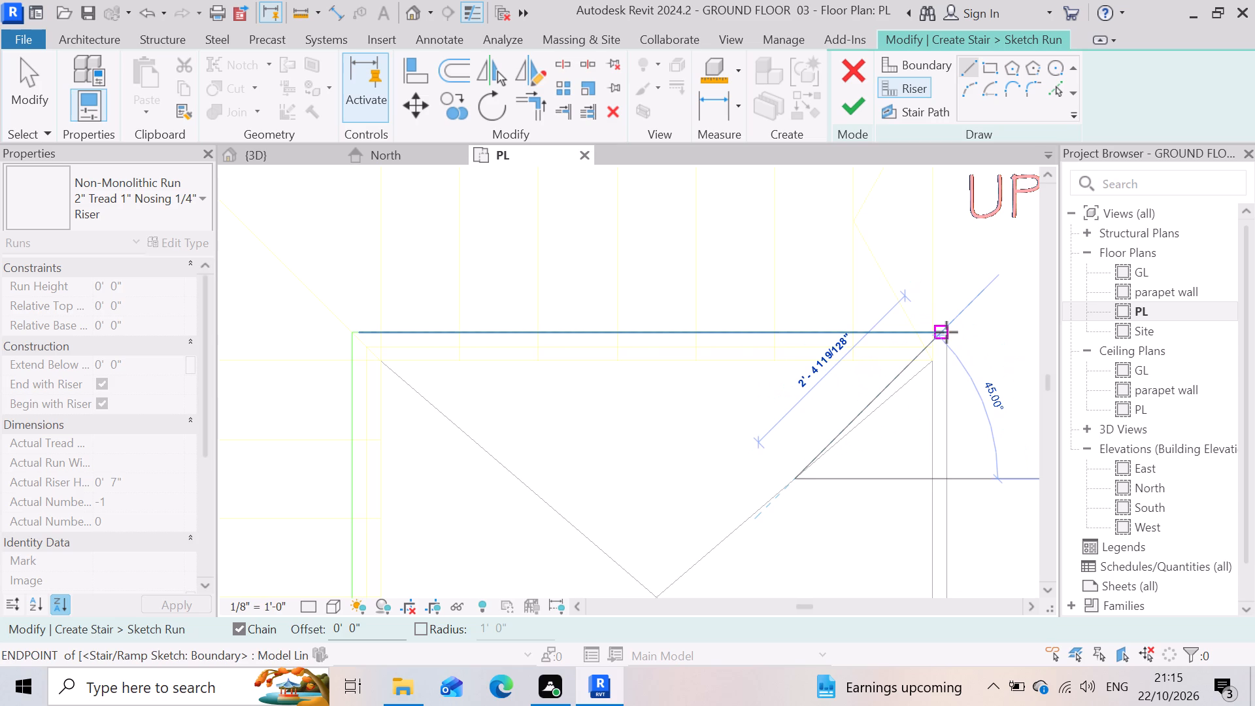
{"action": "left_click", "coordinate": [929, 329]}
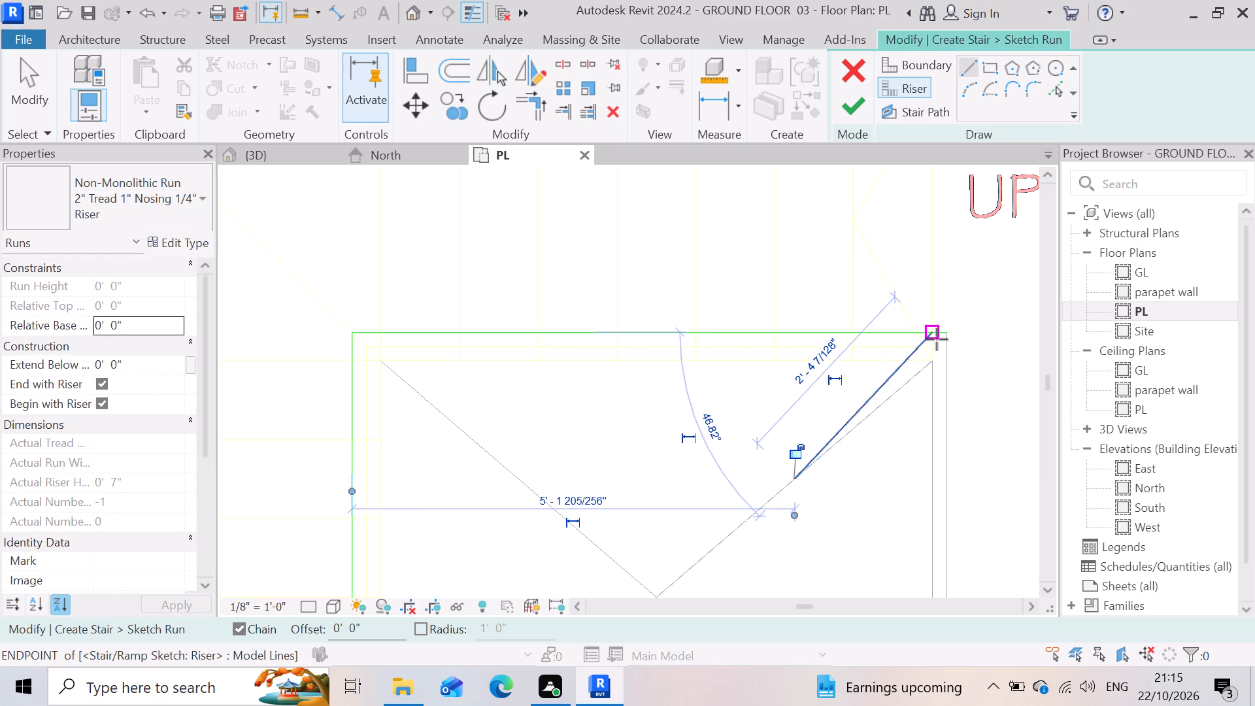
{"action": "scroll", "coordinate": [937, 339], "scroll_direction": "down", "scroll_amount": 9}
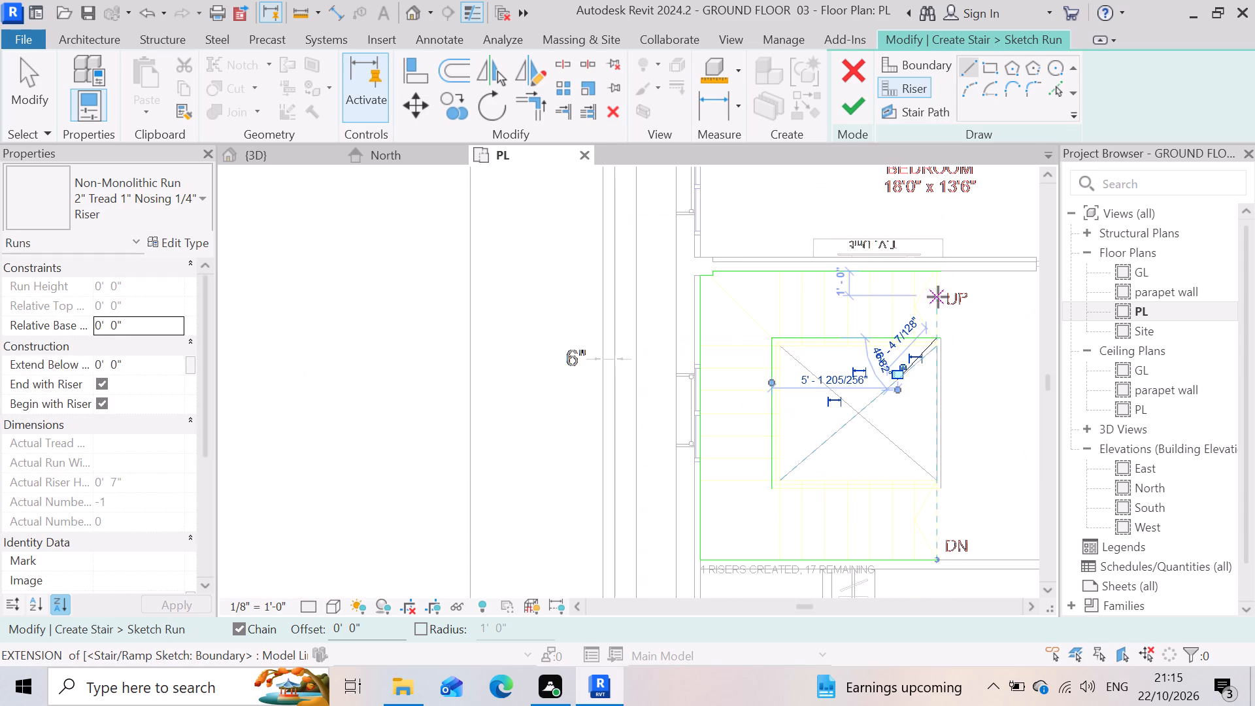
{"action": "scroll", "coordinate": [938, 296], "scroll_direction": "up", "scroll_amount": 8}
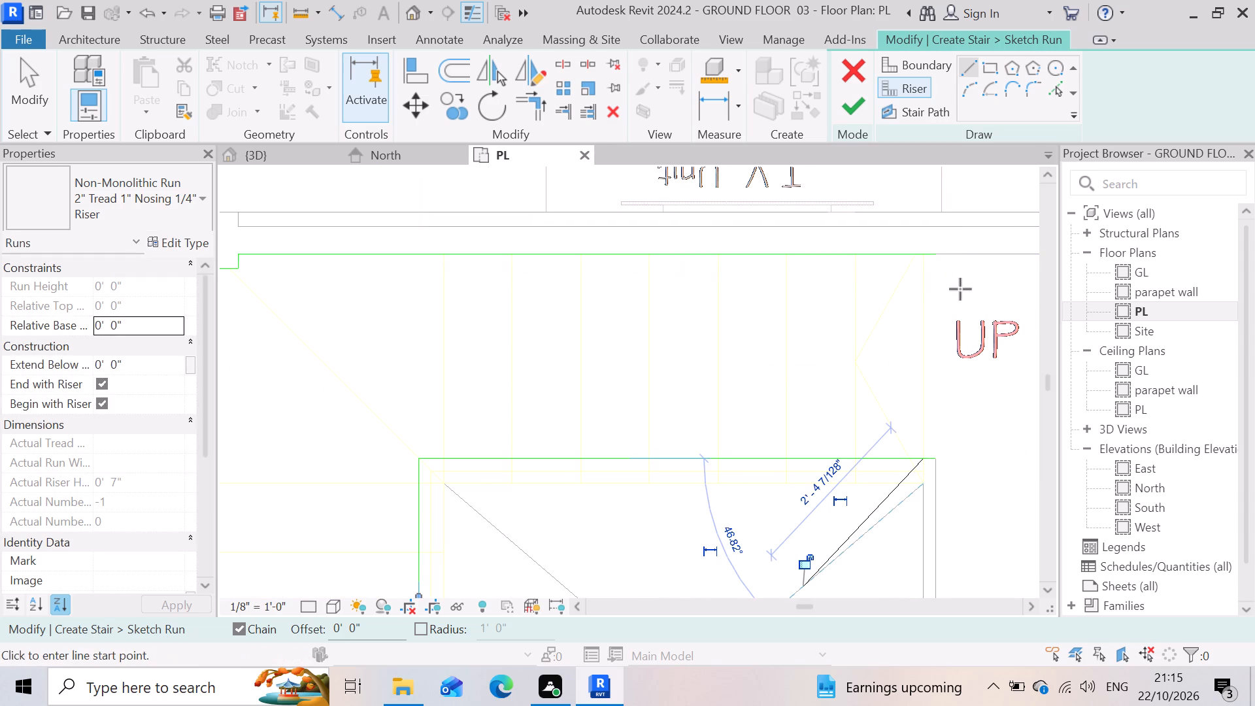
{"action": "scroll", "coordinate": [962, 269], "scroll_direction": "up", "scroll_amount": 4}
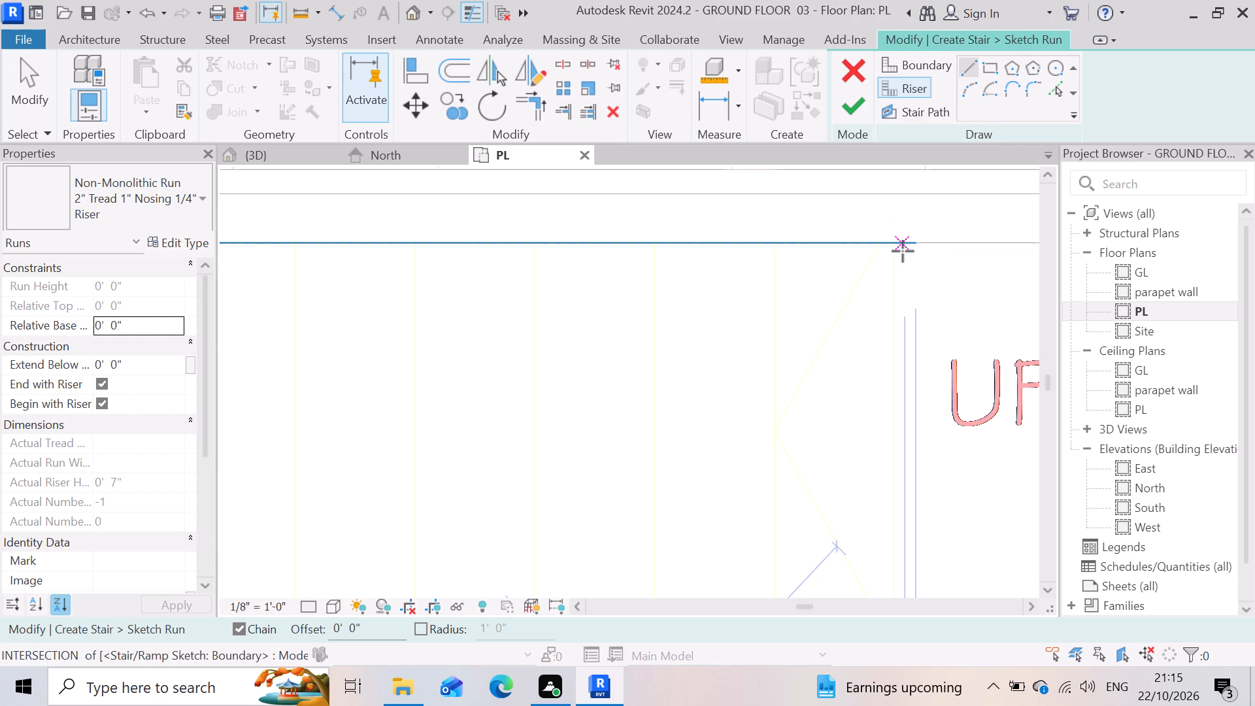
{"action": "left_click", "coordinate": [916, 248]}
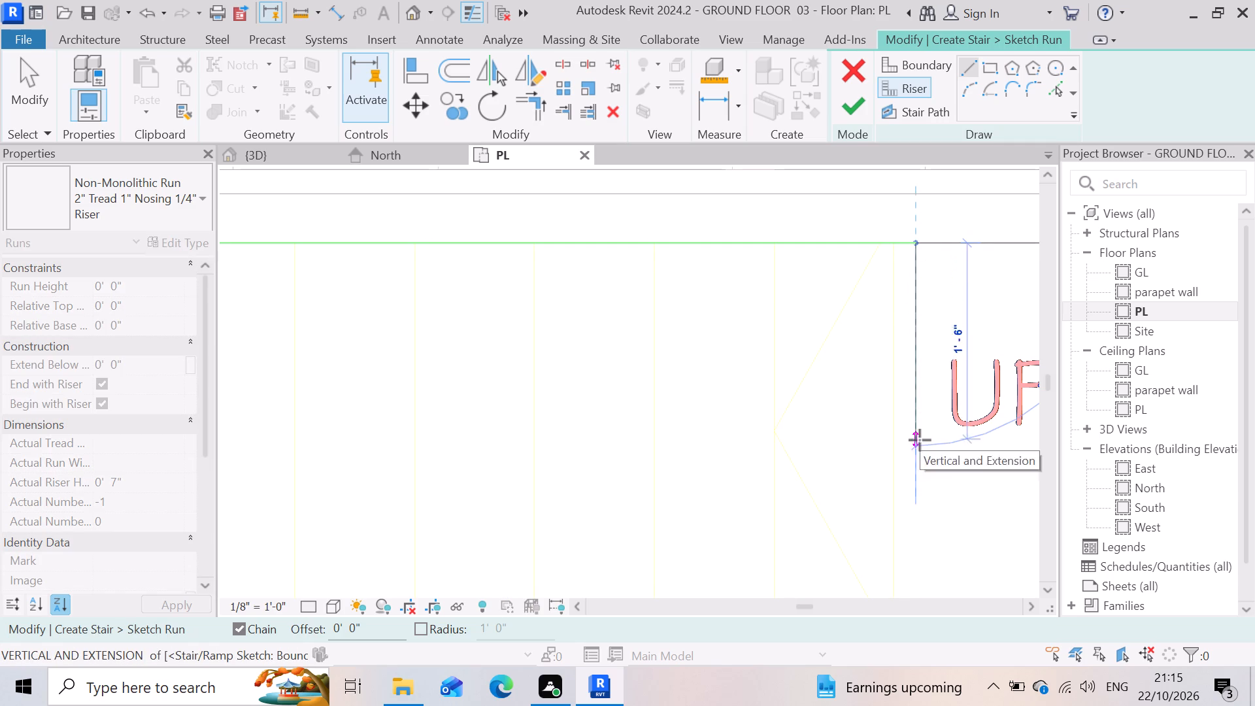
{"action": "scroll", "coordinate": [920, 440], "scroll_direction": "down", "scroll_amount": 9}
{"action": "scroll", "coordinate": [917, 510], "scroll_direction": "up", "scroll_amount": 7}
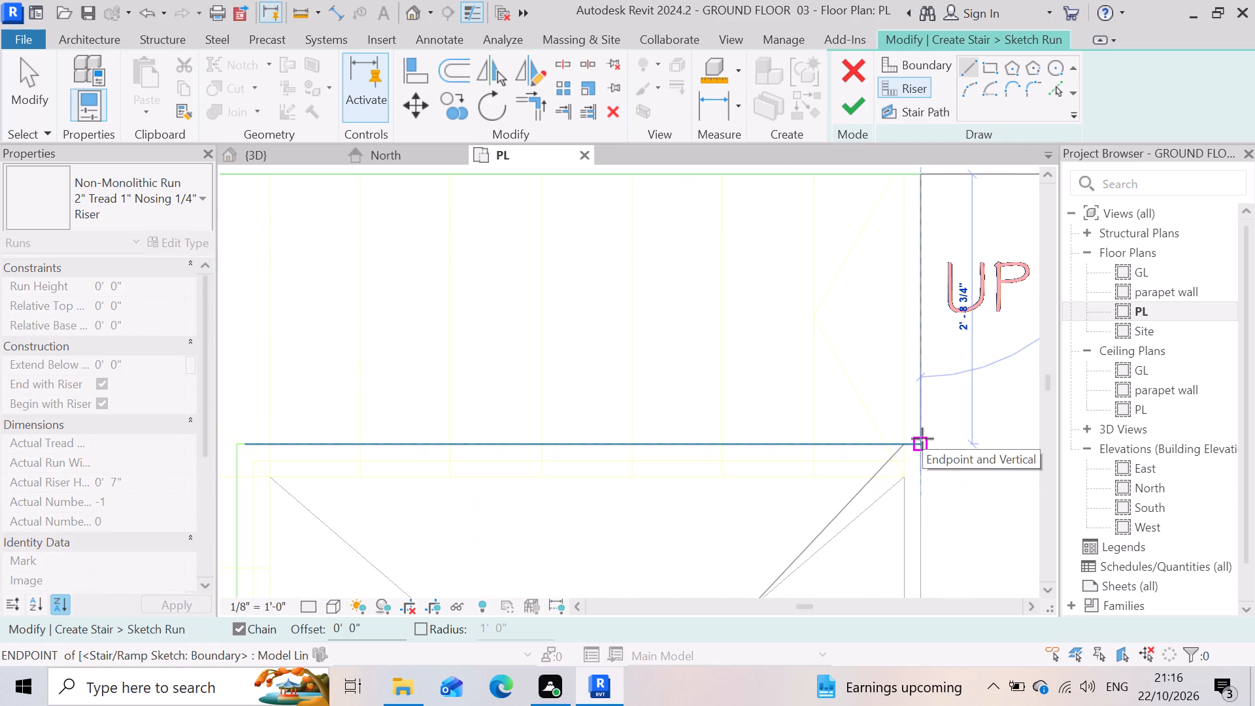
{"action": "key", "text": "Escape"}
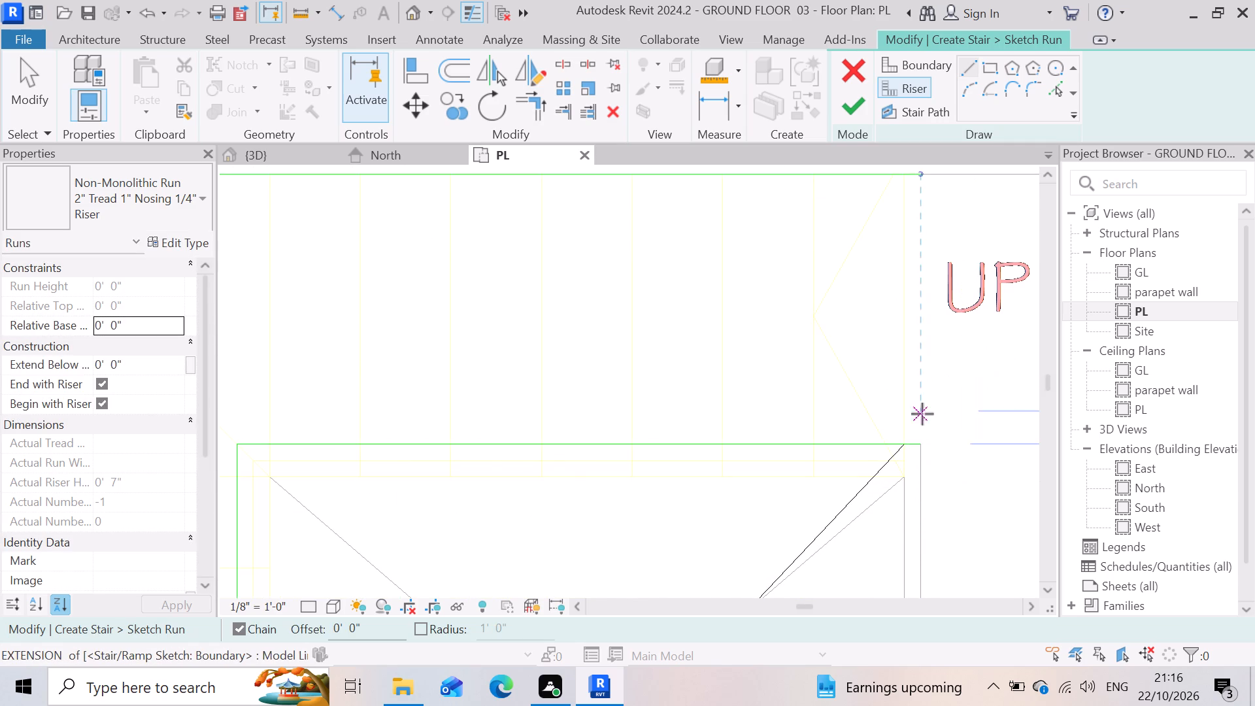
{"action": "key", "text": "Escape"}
Shorten the outer boundary line along the master bedroom wall to 9' 2", ending it at the UP flight's last riser line.
{"action": "scroll", "coordinate": [962, 157], "scroll_direction": "up", "scroll_amount": 4}
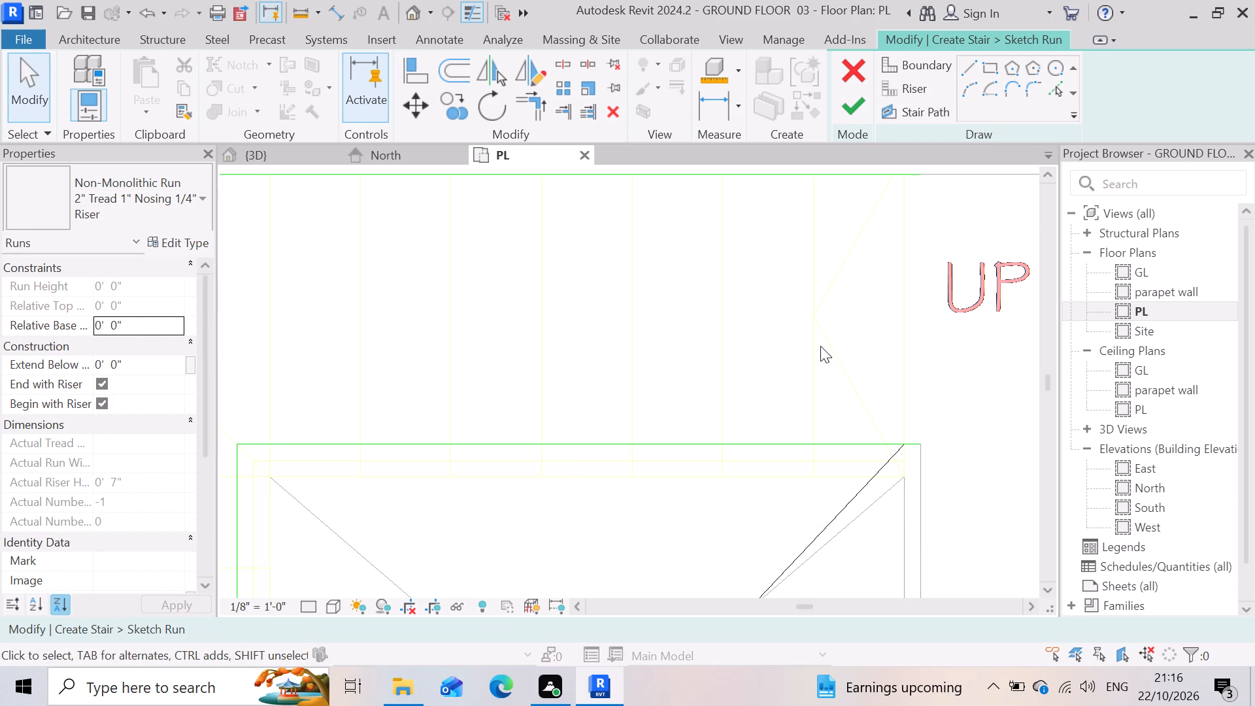
{"action": "scroll", "coordinate": [821, 353], "scroll_direction": "down", "scroll_amount": 4}
{"action": "scroll", "coordinate": [880, 269], "scroll_direction": "up", "scroll_amount": 10}
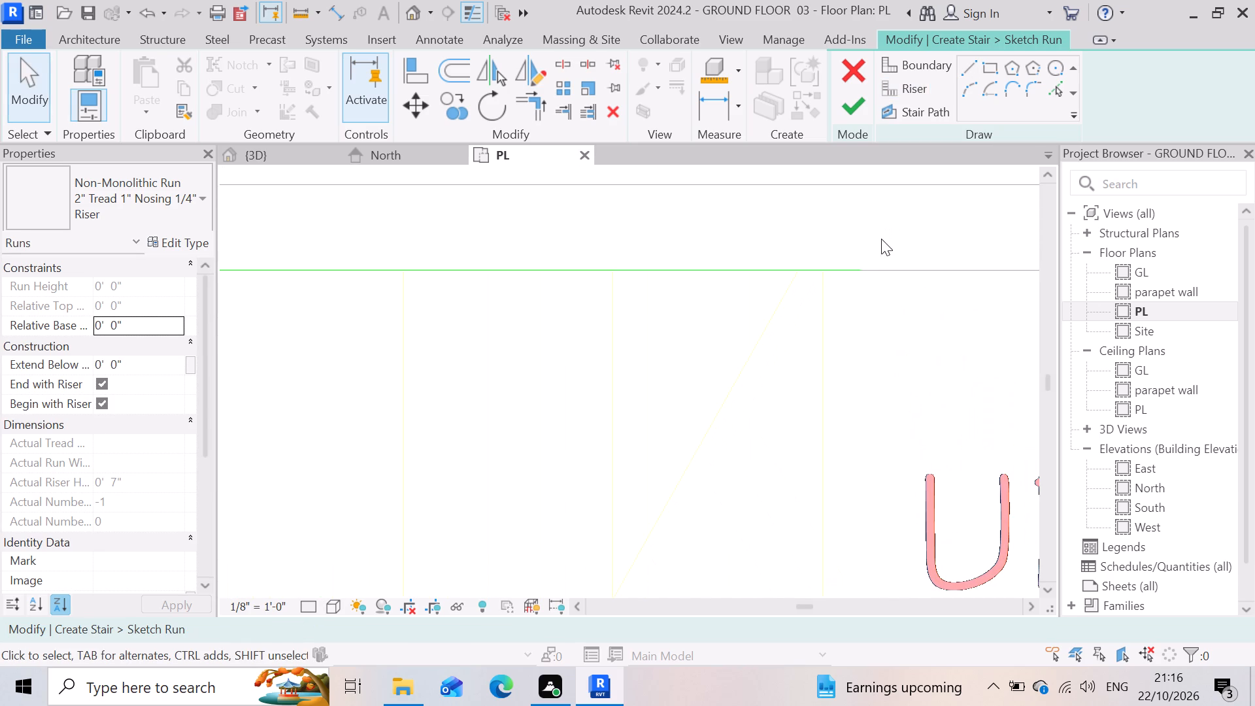
{"action": "left_click", "coordinate": [845, 267]}
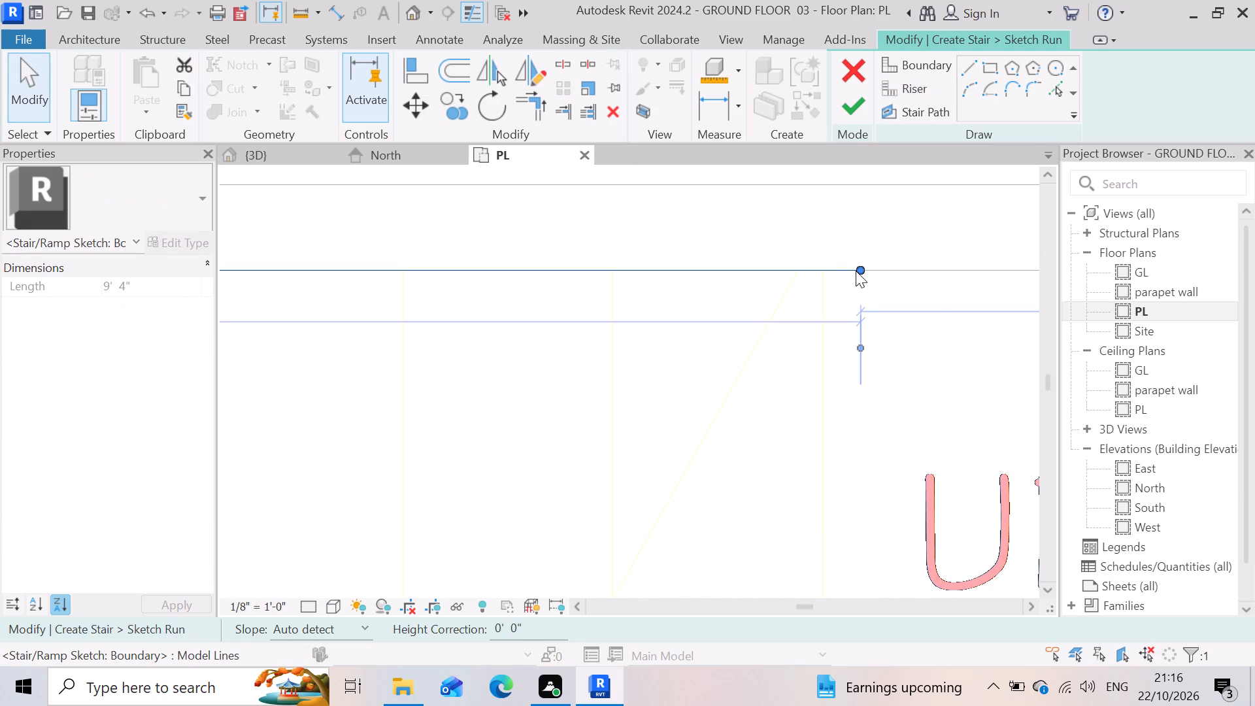
{"action": "left_click_drag", "start_coordinate": [859, 266], "coordinate": [822, 272]}
{"action": "left_click", "coordinate": [820, 274]}
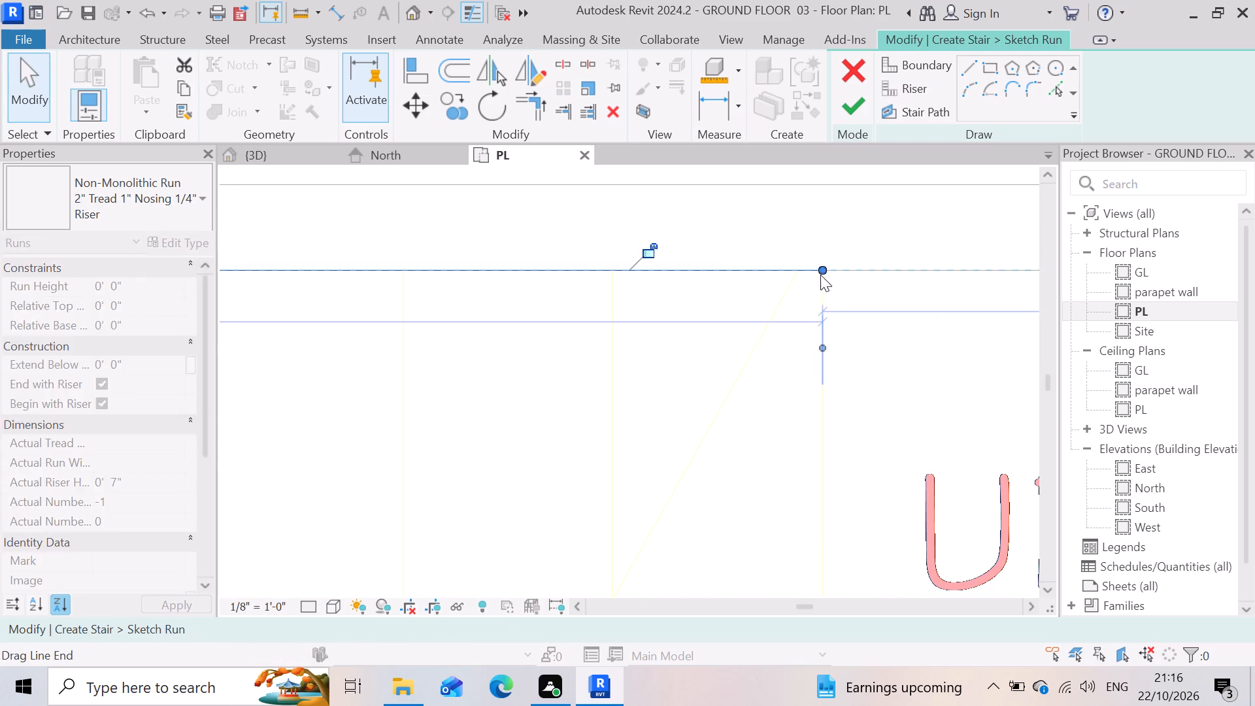
Shorten the inner boundary line beside the UP flight to 6' 8", ending it in line with the flight's last riser.
{"action": "scroll", "coordinate": [845, 281], "scroll_direction": "down", "scroll_amount": 13}
{"action": "scroll", "coordinate": [862, 403], "scroll_direction": "down", "scroll_amount": 4}
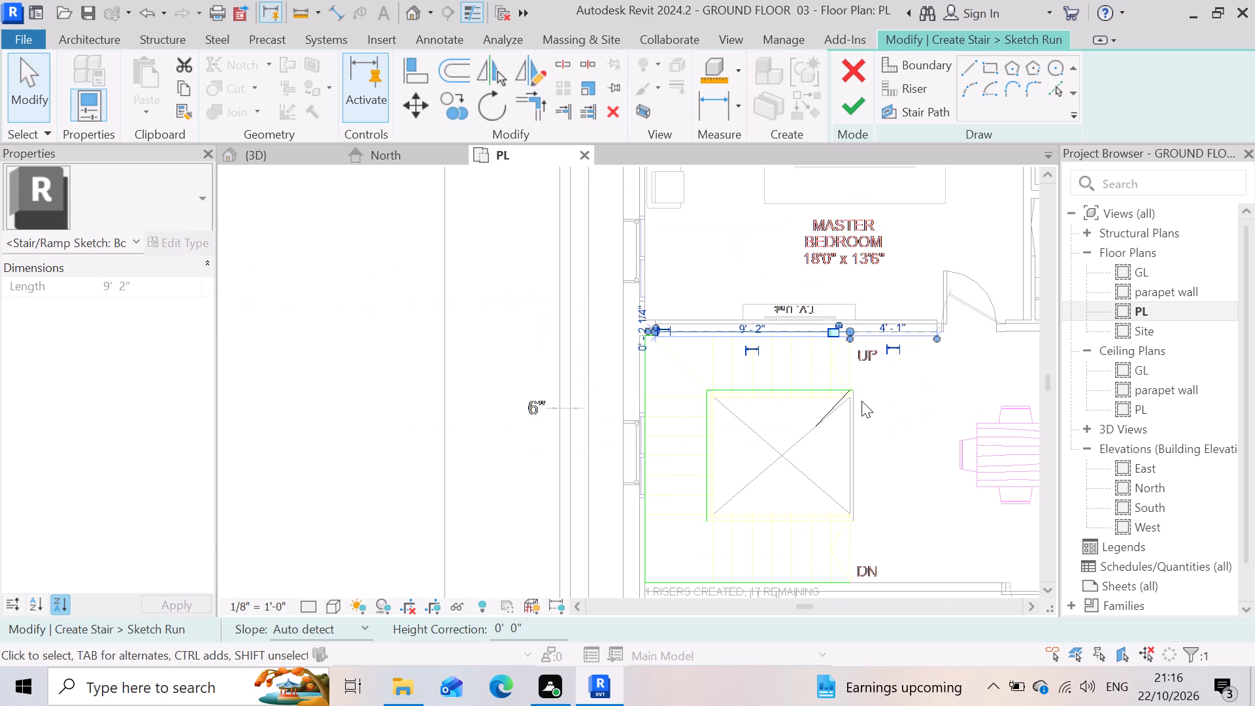
{"action": "scroll", "coordinate": [854, 386], "scroll_direction": "up", "scroll_amount": 9}
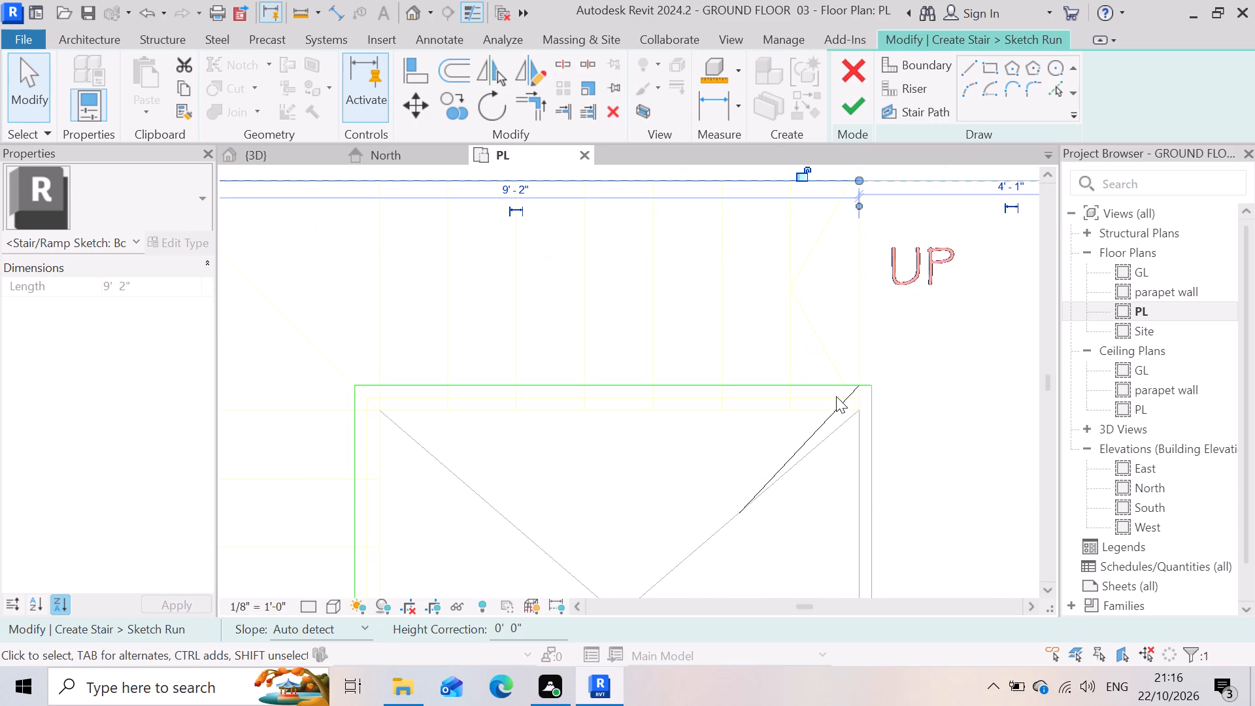
{"action": "scroll", "coordinate": [867, 375], "scroll_direction": "up", "scroll_amount": 8}
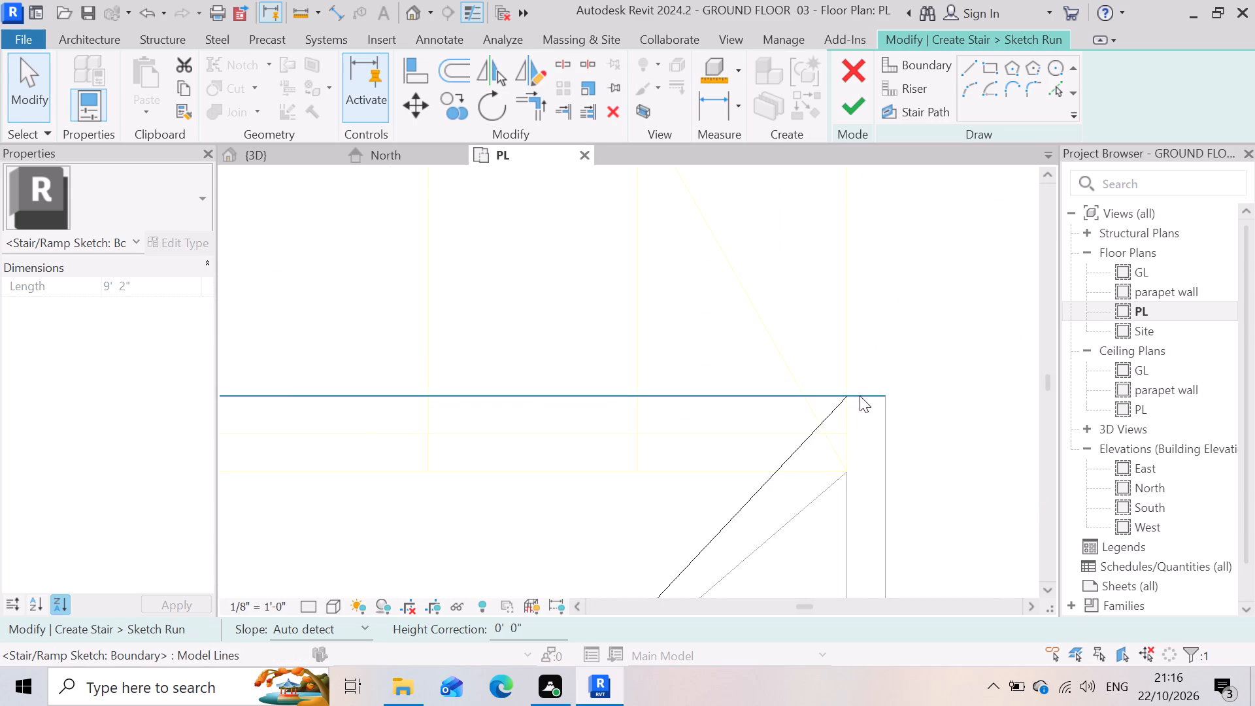
{"action": "left_click", "coordinate": [860, 392]}
{"action": "left_click_drag", "start_coordinate": [886, 392], "coordinate": [850, 398]}
{"action": "left_click", "coordinate": [850, 398]}
Sketch a straight riser line across the UP flight's open end, from the outer boundary's end to the inner boundary's end.
{"action": "scroll", "coordinate": [858, 394], "scroll_direction": "down", "scroll_amount": 10}
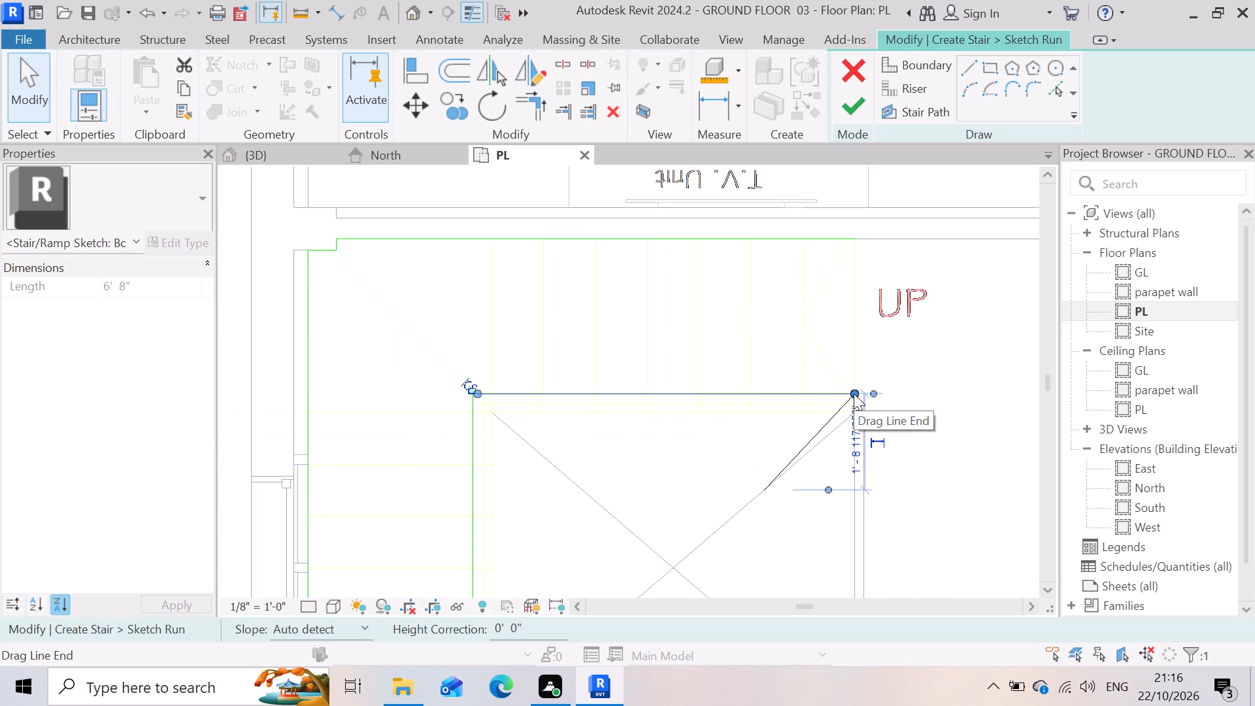
{"action": "scroll", "coordinate": [854, 394], "scroll_direction": "down", "scroll_amount": 10}
{"action": "scroll", "coordinate": [858, 532], "scroll_direction": "up", "scroll_amount": 9}
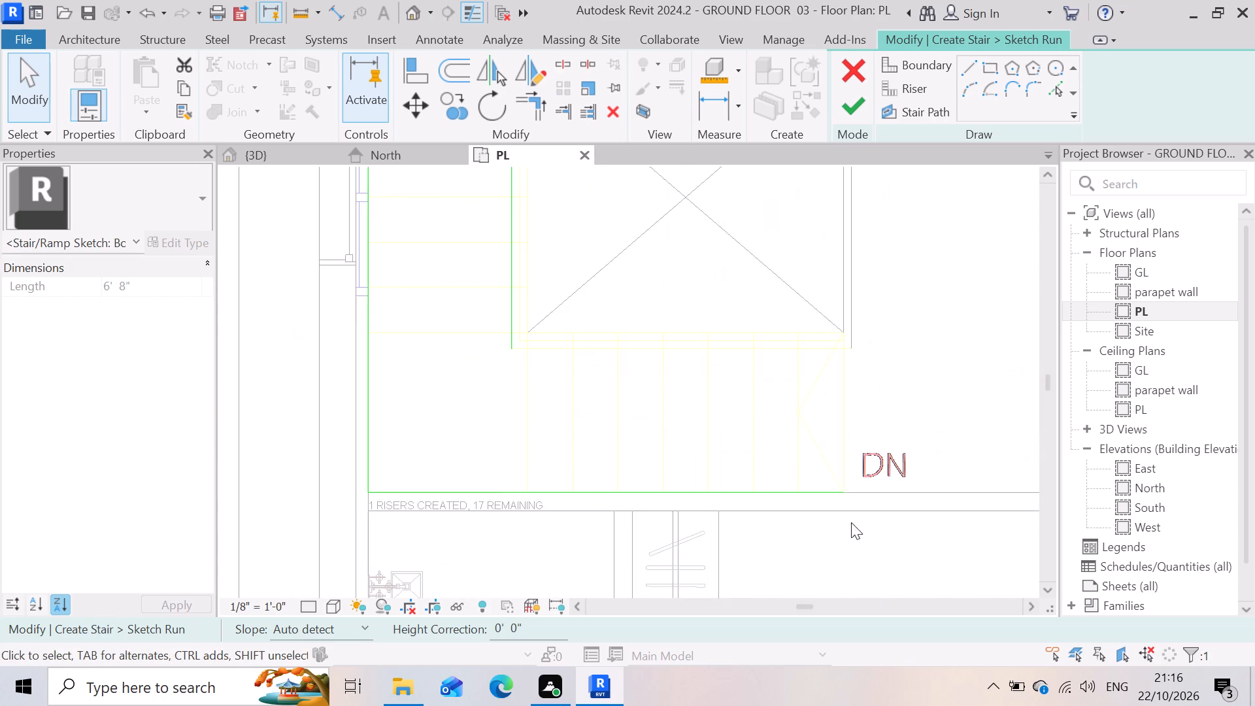
{"action": "scroll", "coordinate": [835, 493], "scroll_direction": "up", "scroll_amount": 3}
{"action": "scroll", "coordinate": [820, 522], "scroll_direction": "down", "scroll_amount": 8}
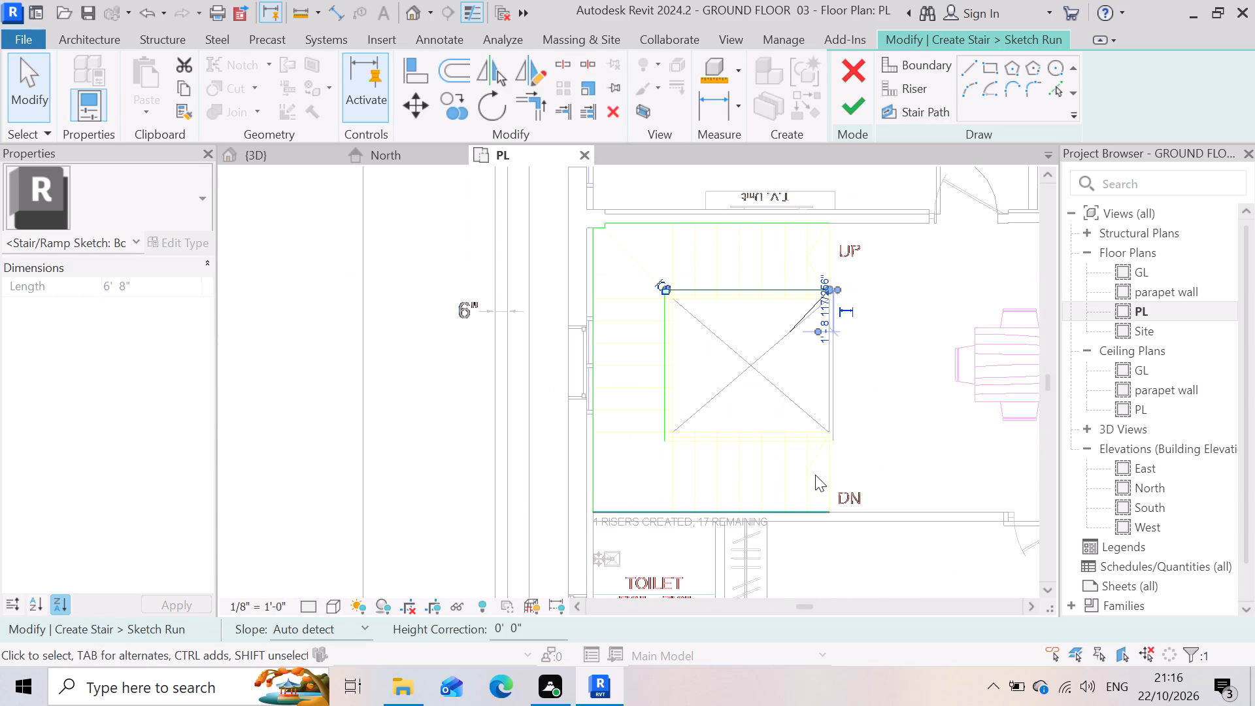
{"action": "left_click", "coordinate": [914, 96]}
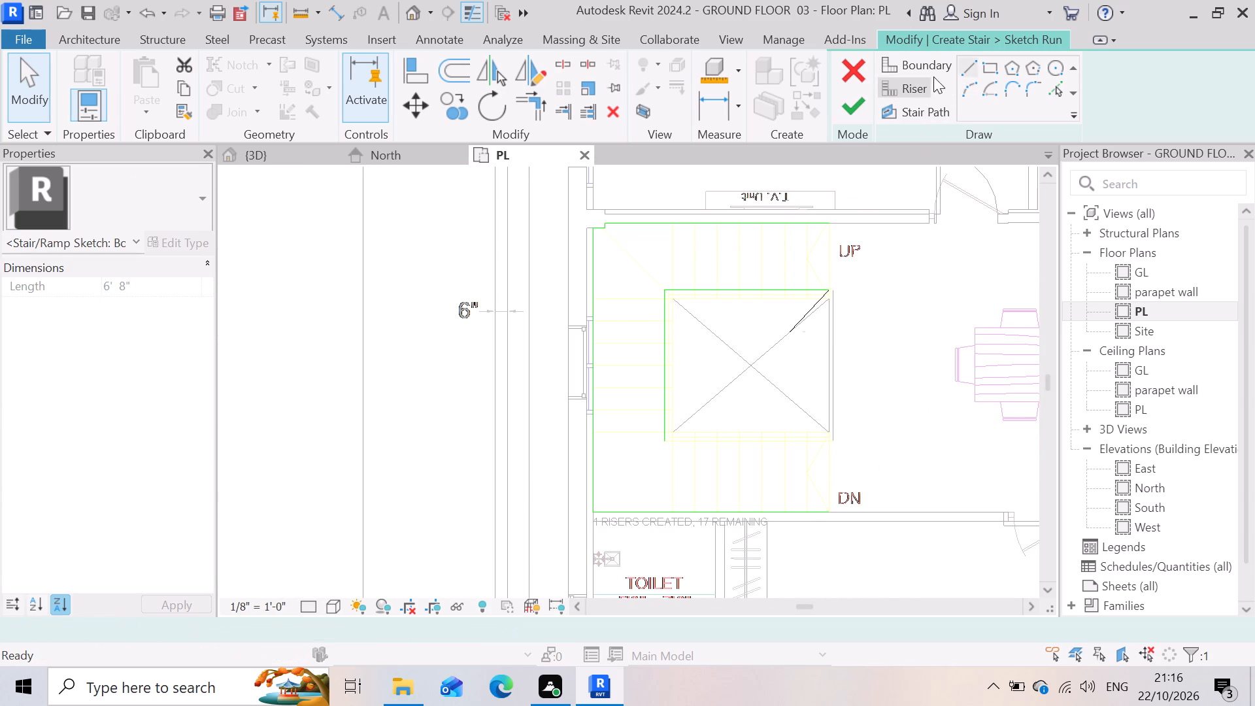
{"action": "left_click", "coordinate": [965, 65]}
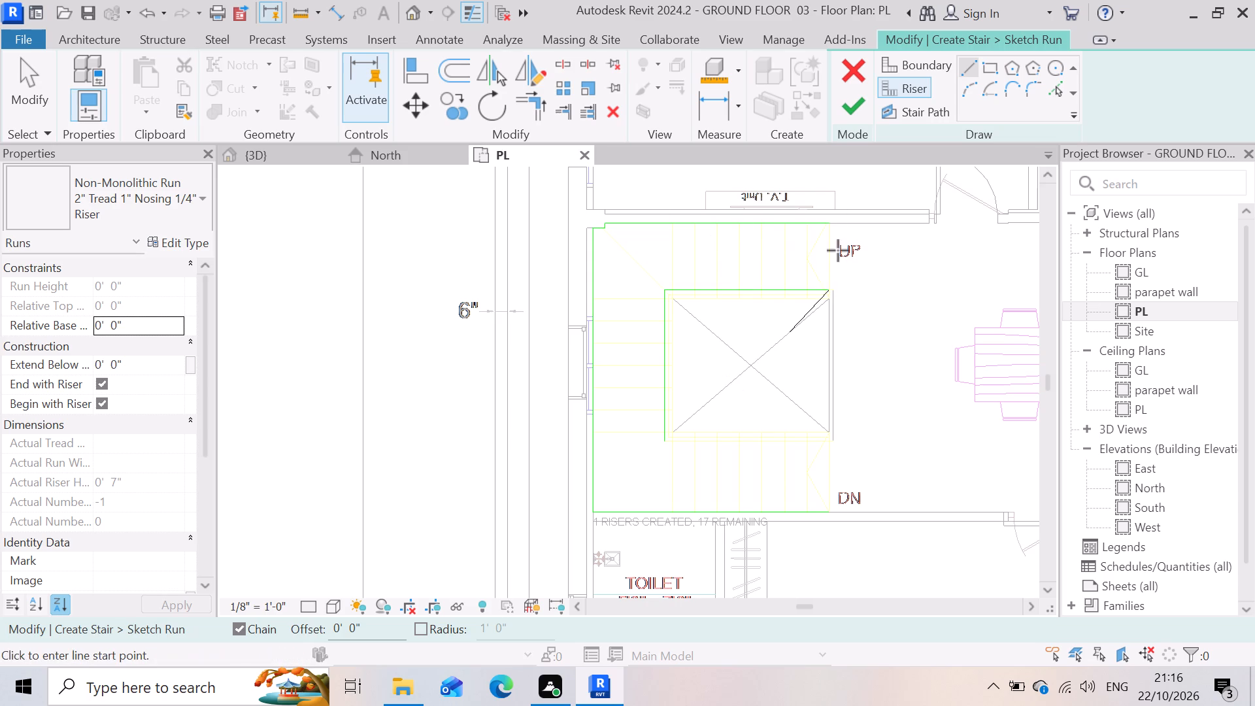
{"action": "scroll", "coordinate": [841, 247], "scroll_direction": "up", "scroll_amount": 7}
{"action": "left_click", "coordinate": [811, 221]}
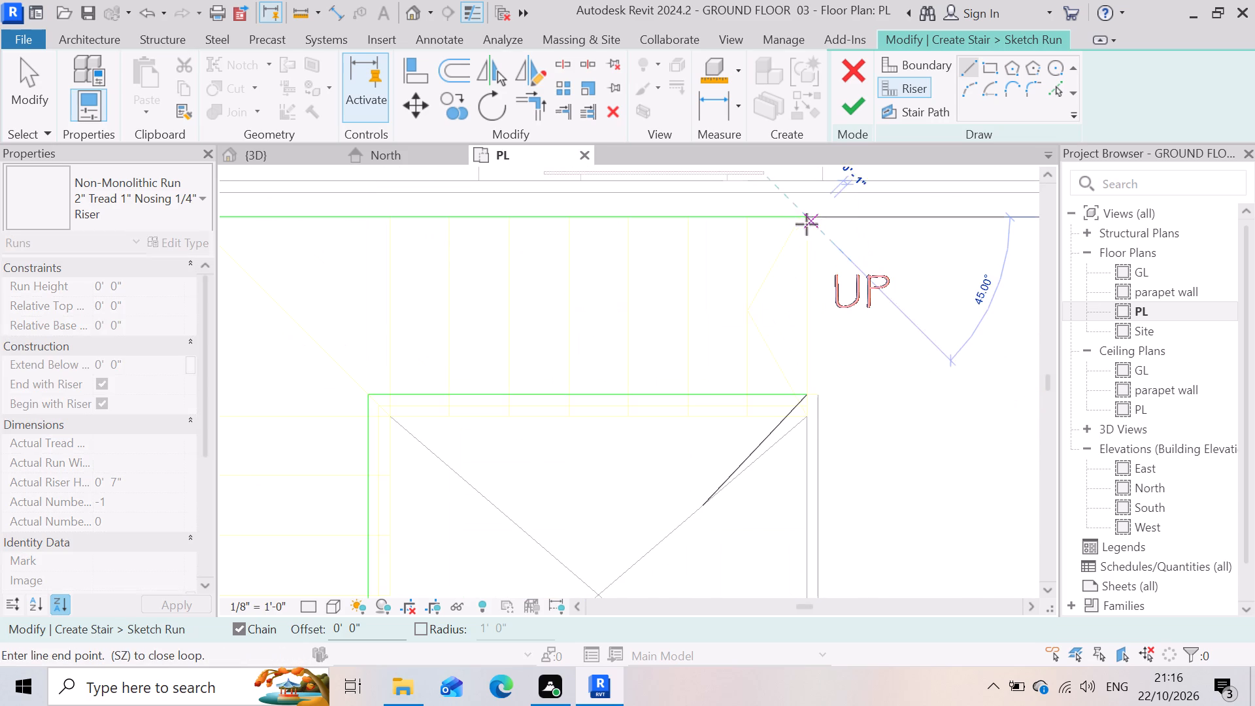
{"action": "left_click", "coordinate": [805, 397]}
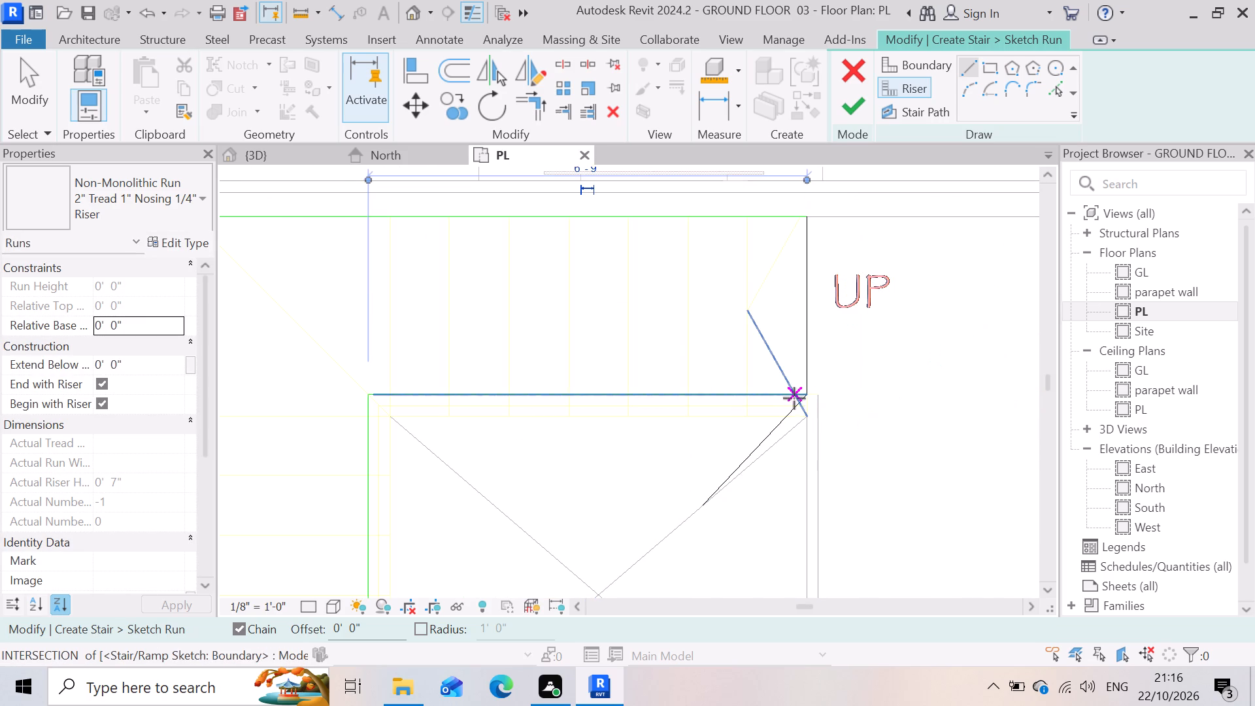
{"action": "key", "text": "Escape"}
Sketch a straight riser line across the DN flight's open end, from the opening's edge line to the outer boundary's end.
{"action": "scroll", "coordinate": [881, 363], "scroll_direction": "down", "scroll_amount": 6}
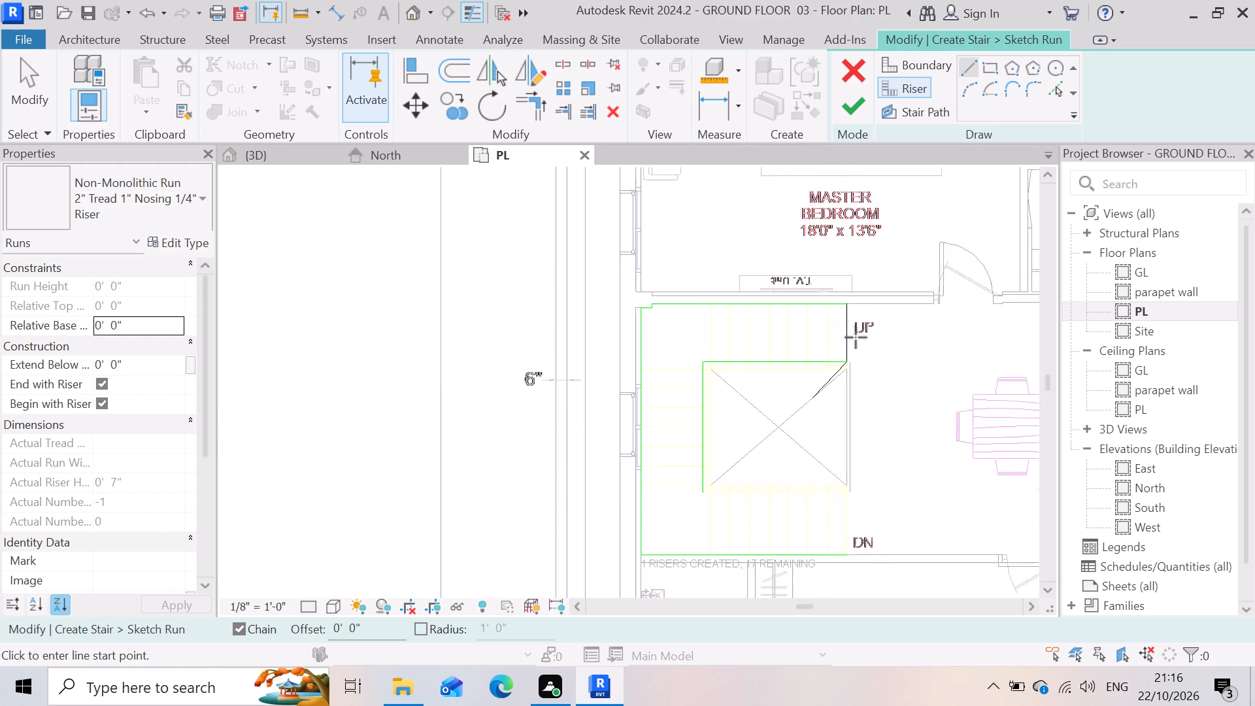
{"action": "scroll", "coordinate": [856, 337], "scroll_direction": "down", "scroll_amount": 5}
{"action": "scroll", "coordinate": [830, 504], "scroll_direction": "up", "scroll_amount": 7}
{"action": "scroll", "coordinate": [899, 384], "scroll_direction": "up", "scroll_amount": 4}
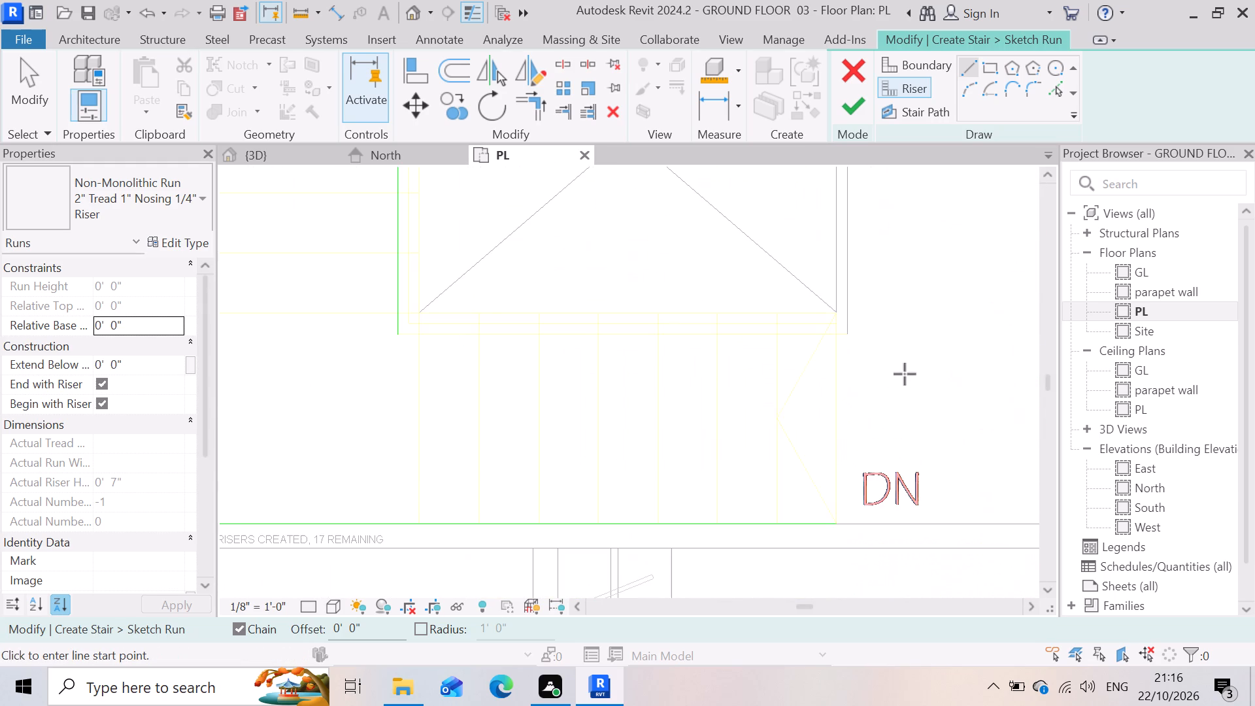
{"action": "left_click", "coordinate": [837, 342]}
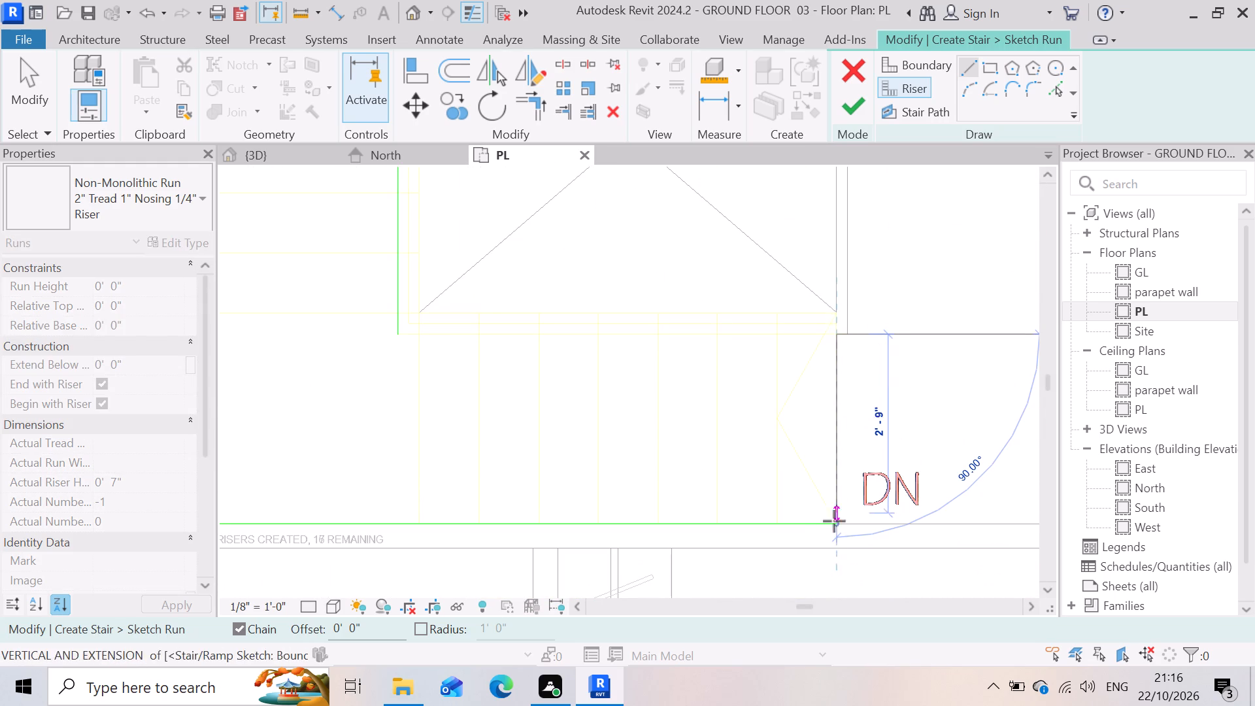
{"action": "left_click", "coordinate": [835, 524]}
{"action": "key", "text": "Escape"}
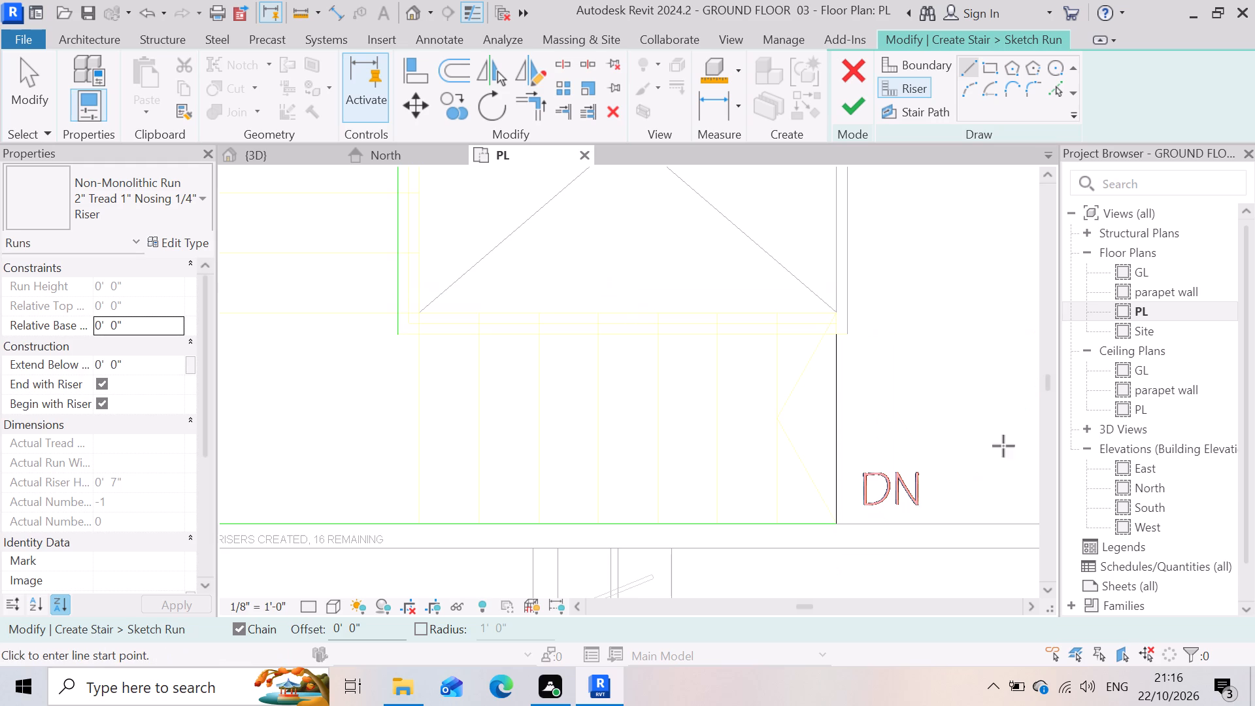
Create risers in the DN flight by picking its seven parallel tread lines and the two slanted arrow lines from the imported plan.
{"action": "scroll", "coordinate": [960, 360], "scroll_direction": "up", "scroll_amount": 5}
{"action": "scroll", "coordinate": [878, 402], "scroll_direction": "down", "scroll_amount": 6}
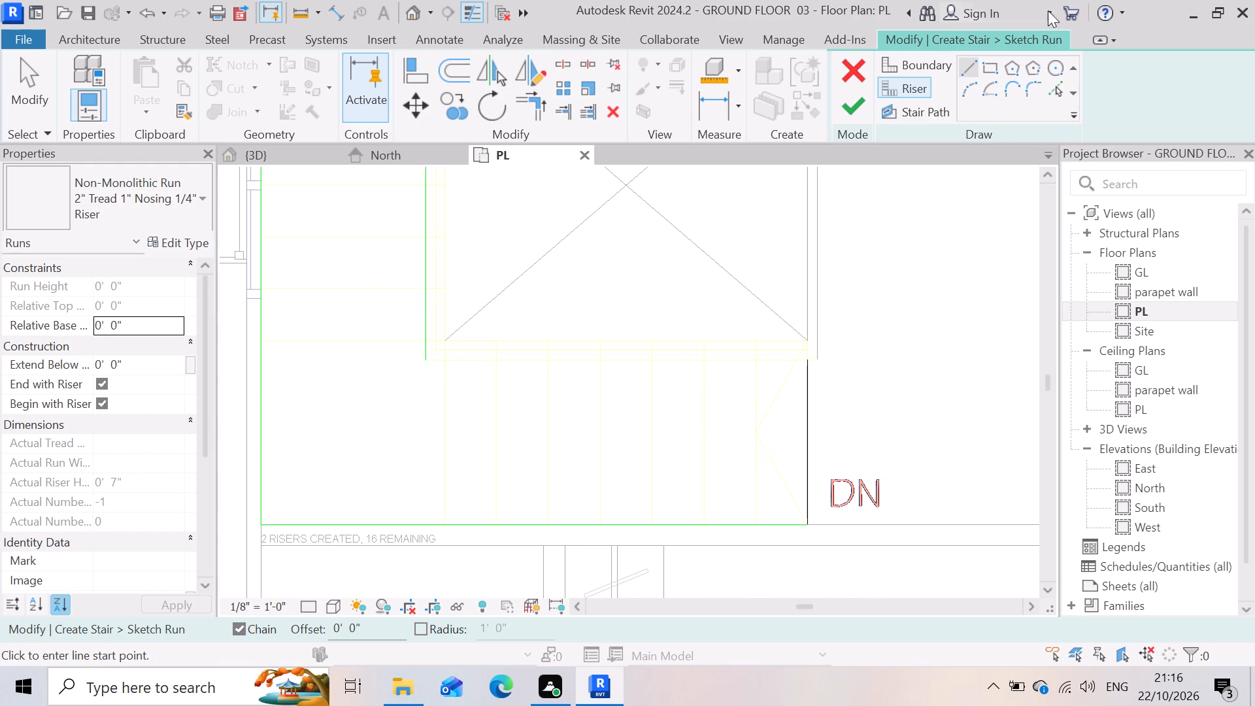
{"action": "left_click", "coordinate": [1054, 94]}
{"action": "left_click", "coordinate": [763, 463]}
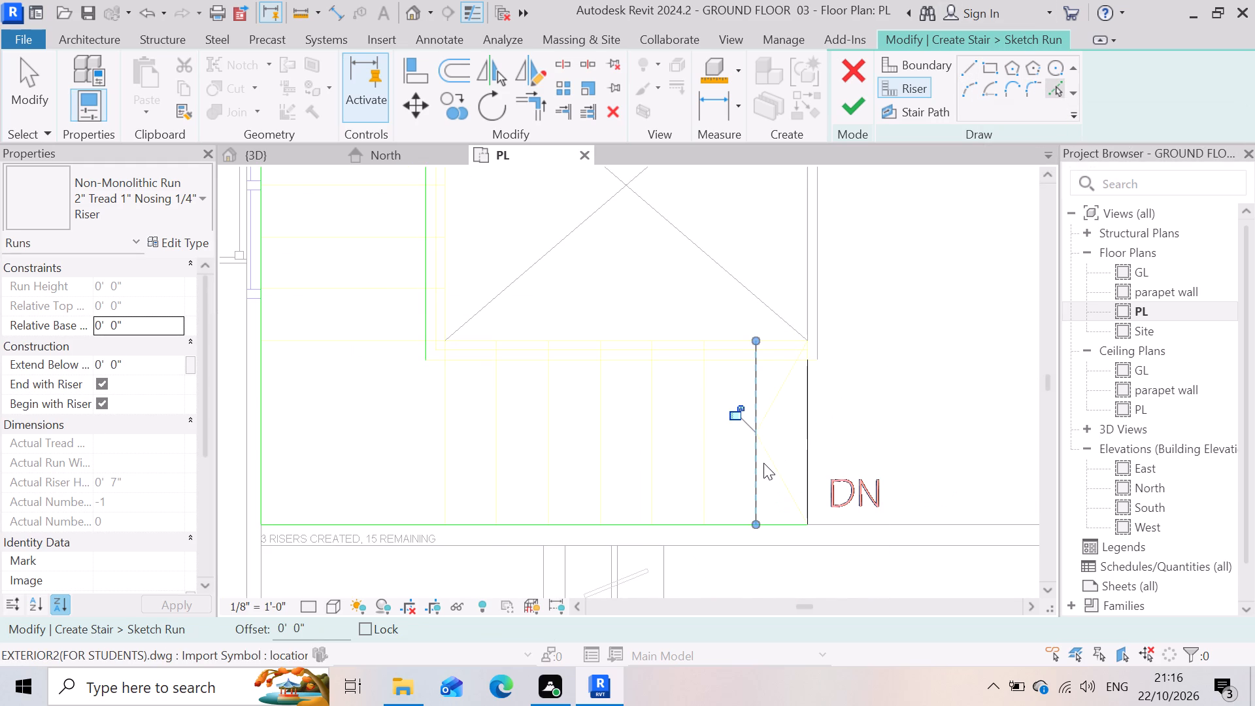
{"action": "left_click", "coordinate": [794, 379]}
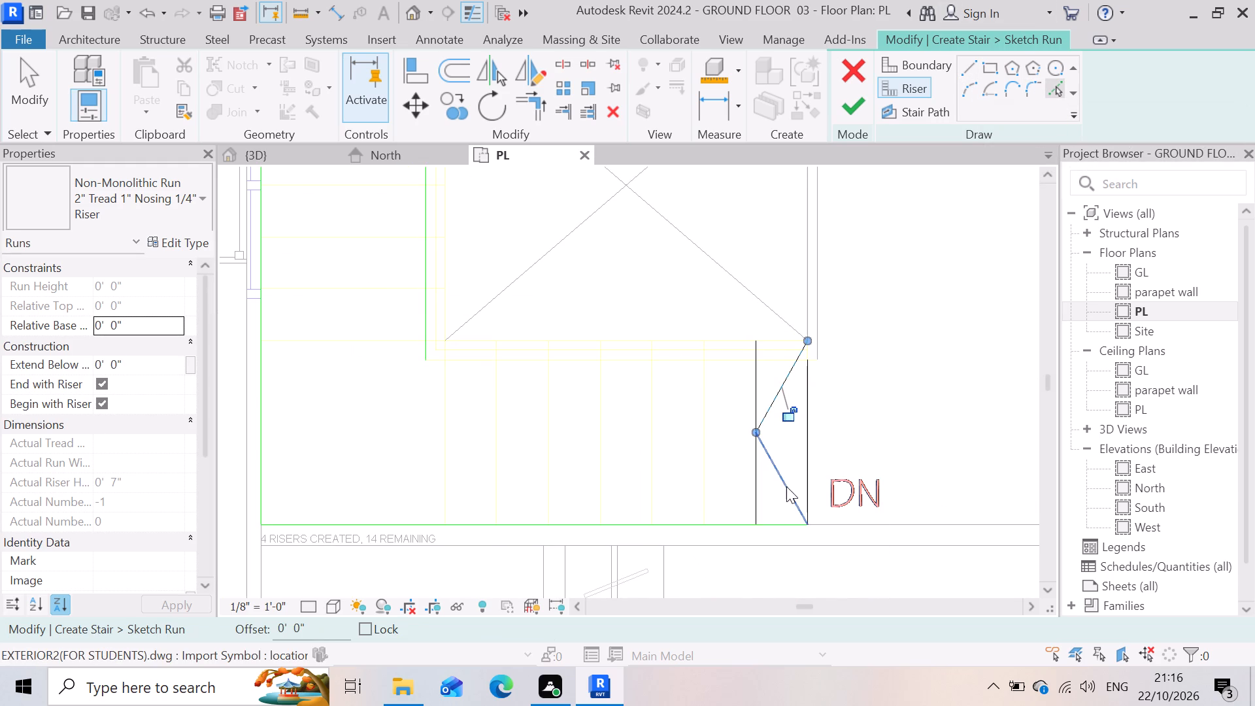
{"action": "left_click", "coordinate": [786, 486]}
{"action": "left_click", "coordinate": [699, 470]}
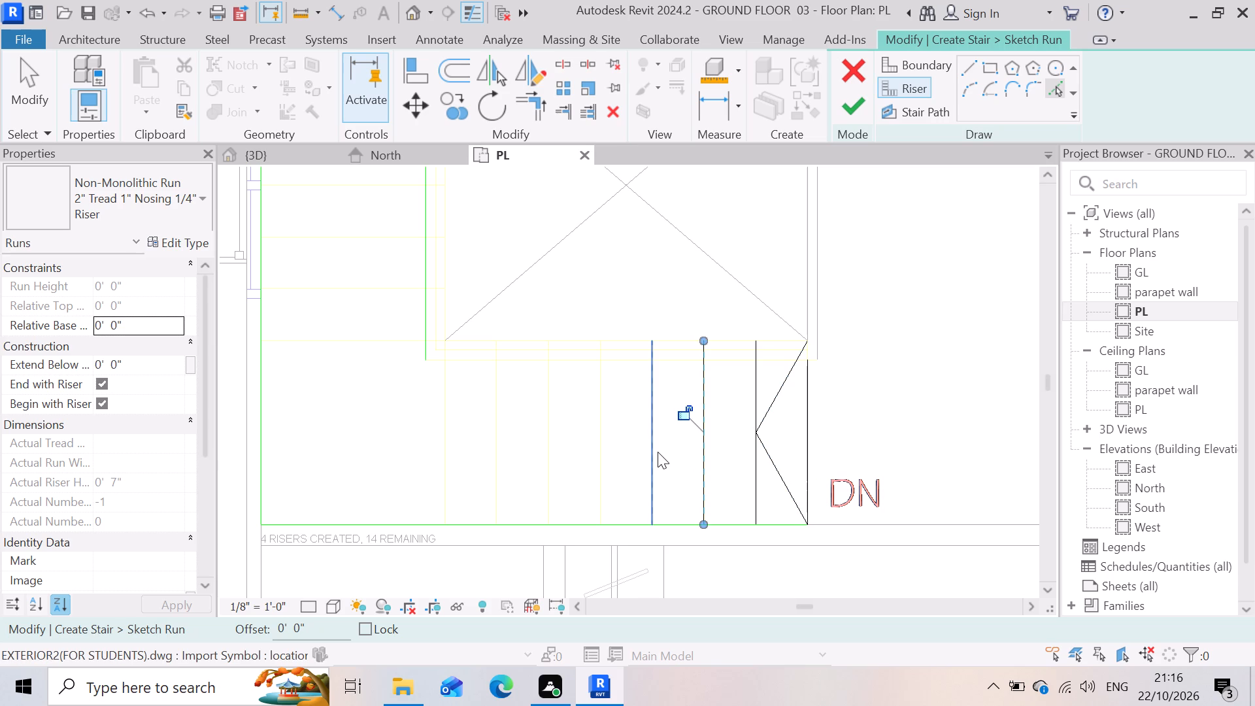
{"action": "left_click", "coordinate": [658, 452]}
{"action": "left_click", "coordinate": [595, 467]}
{"action": "left_click", "coordinate": [550, 451]}
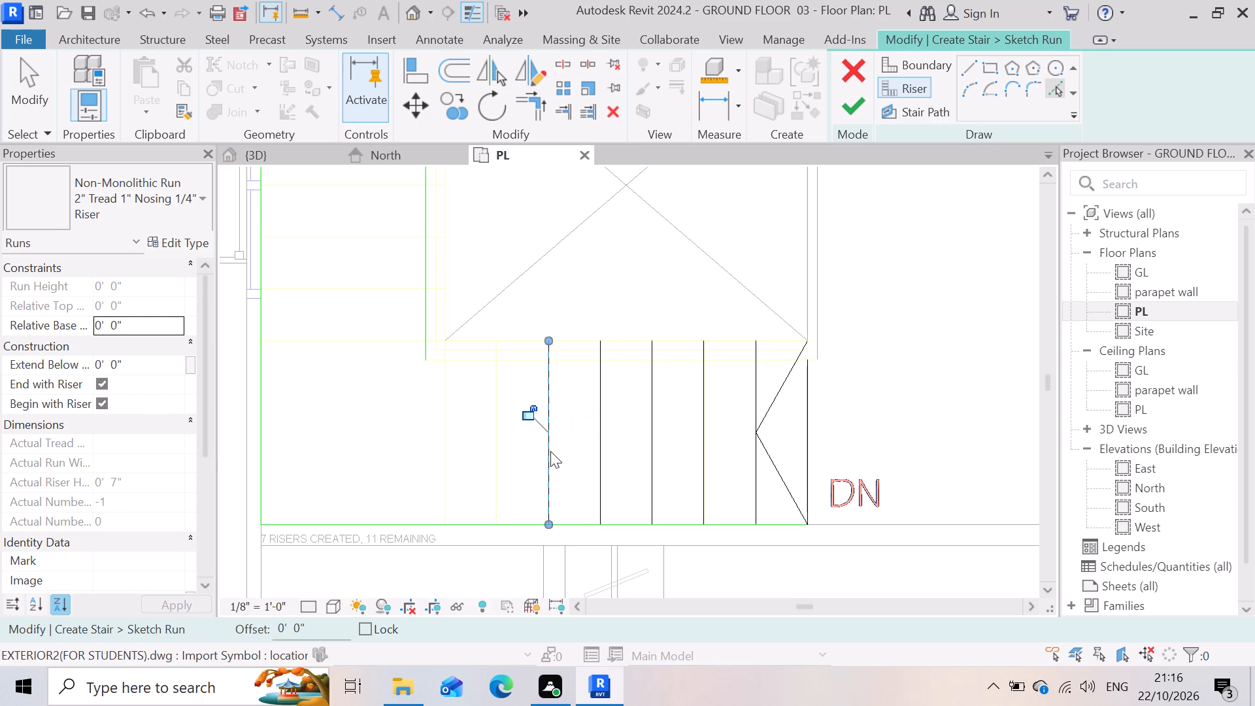
{"action": "left_click", "coordinate": [501, 458]}
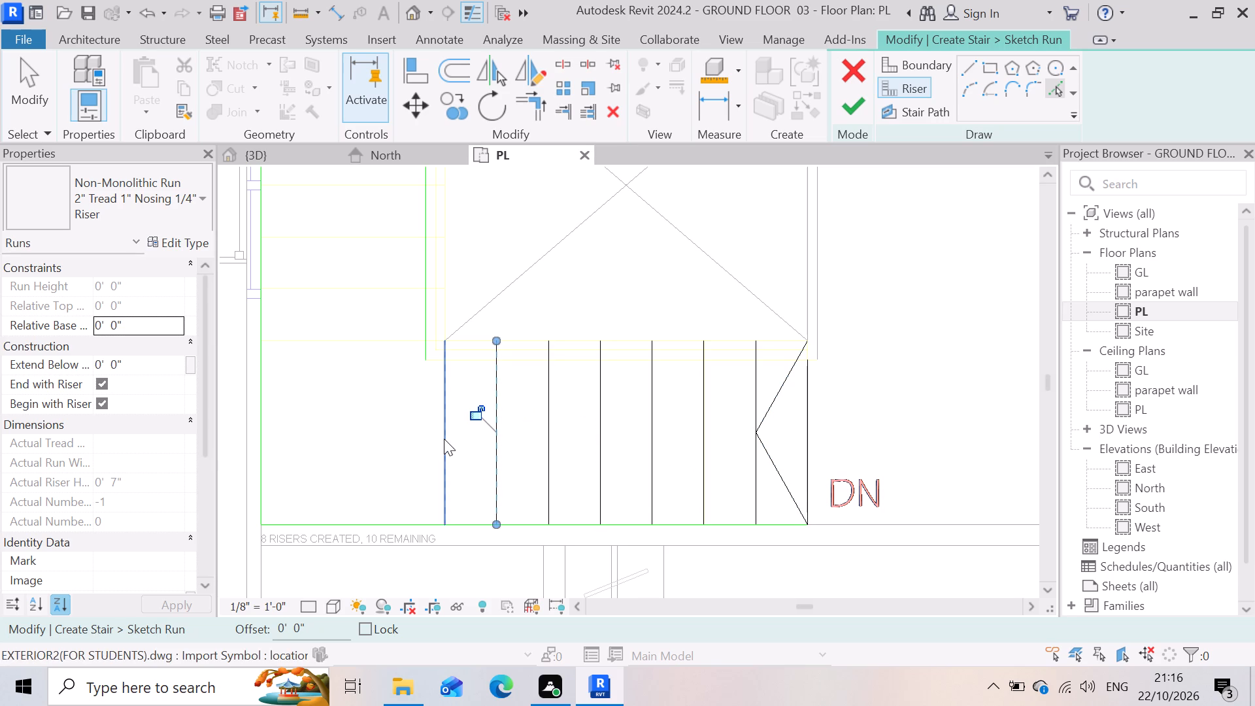
{"action": "left_click", "coordinate": [444, 439]}
Create risers in the middle flight along the window wall by picking its seven parallel tread lines from the imported plan.
{"action": "scroll", "coordinate": [929, 459], "scroll_direction": "down", "scroll_amount": 4}
{"action": "scroll", "coordinate": [659, 388], "scroll_direction": "up", "scroll_amount": 4}
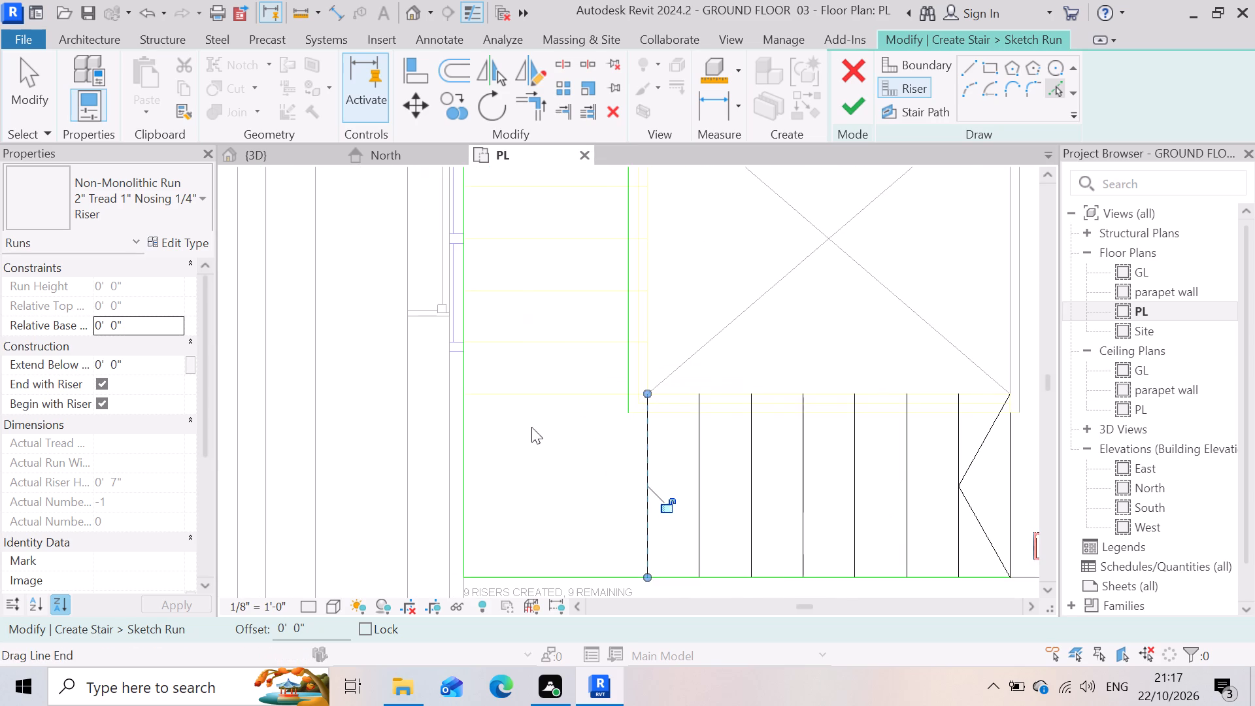
{"action": "left_click", "coordinate": [616, 398]}
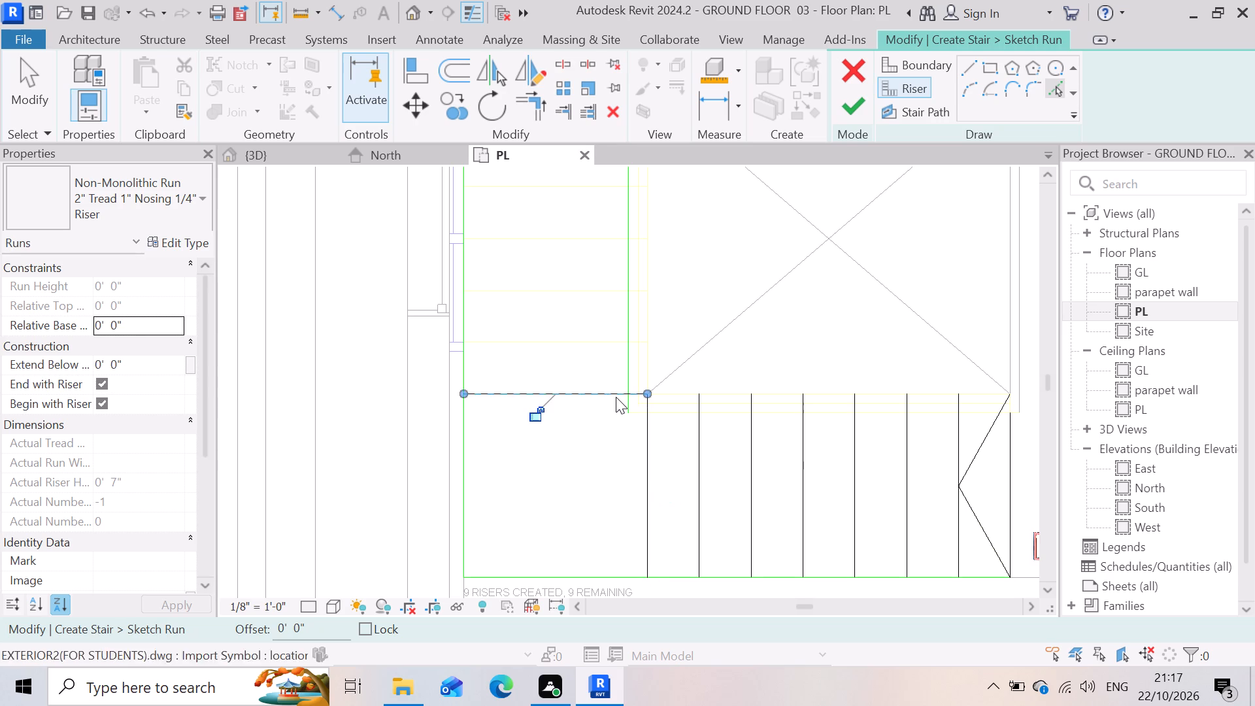
{"action": "scroll", "coordinate": [712, 492], "scroll_direction": "down", "scroll_amount": 4}
{"action": "left_click", "coordinate": [618, 411]}
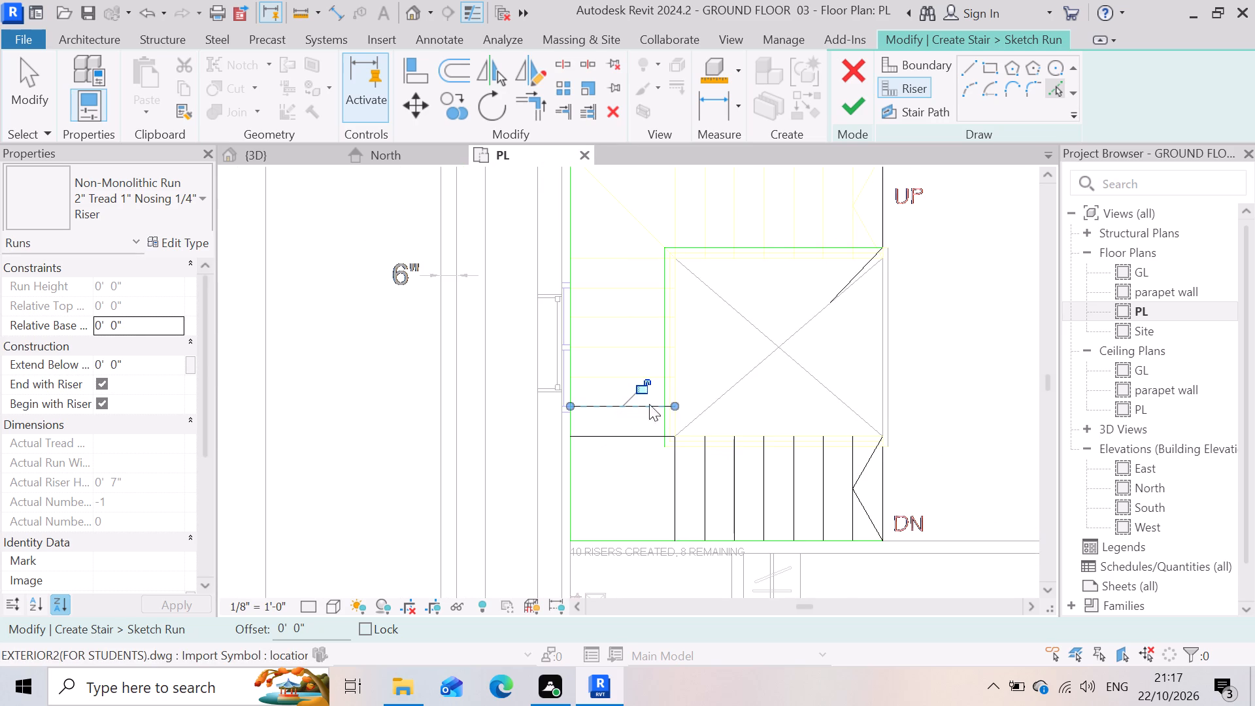
{"action": "scroll", "coordinate": [702, 405], "scroll_direction": "up", "scroll_amount": 3}
{"action": "left_click", "coordinate": [593, 361]}
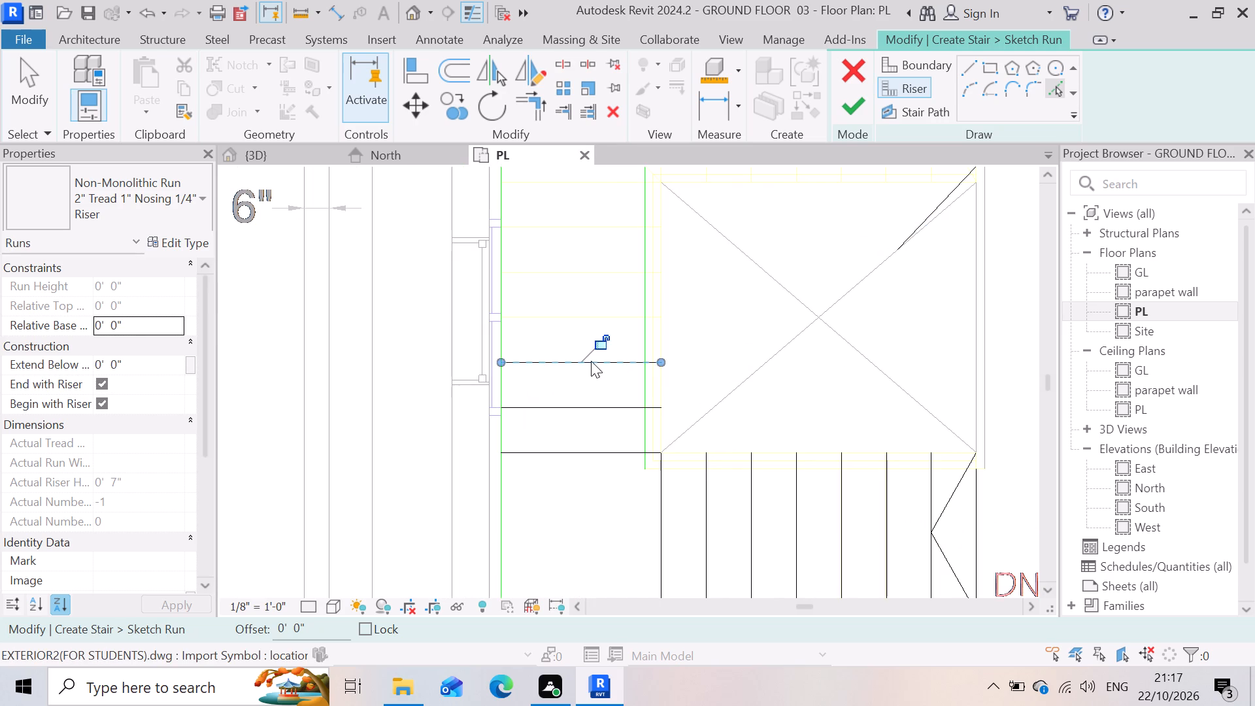
{"action": "scroll", "coordinate": [696, 477], "scroll_direction": "down", "scroll_amount": 4}
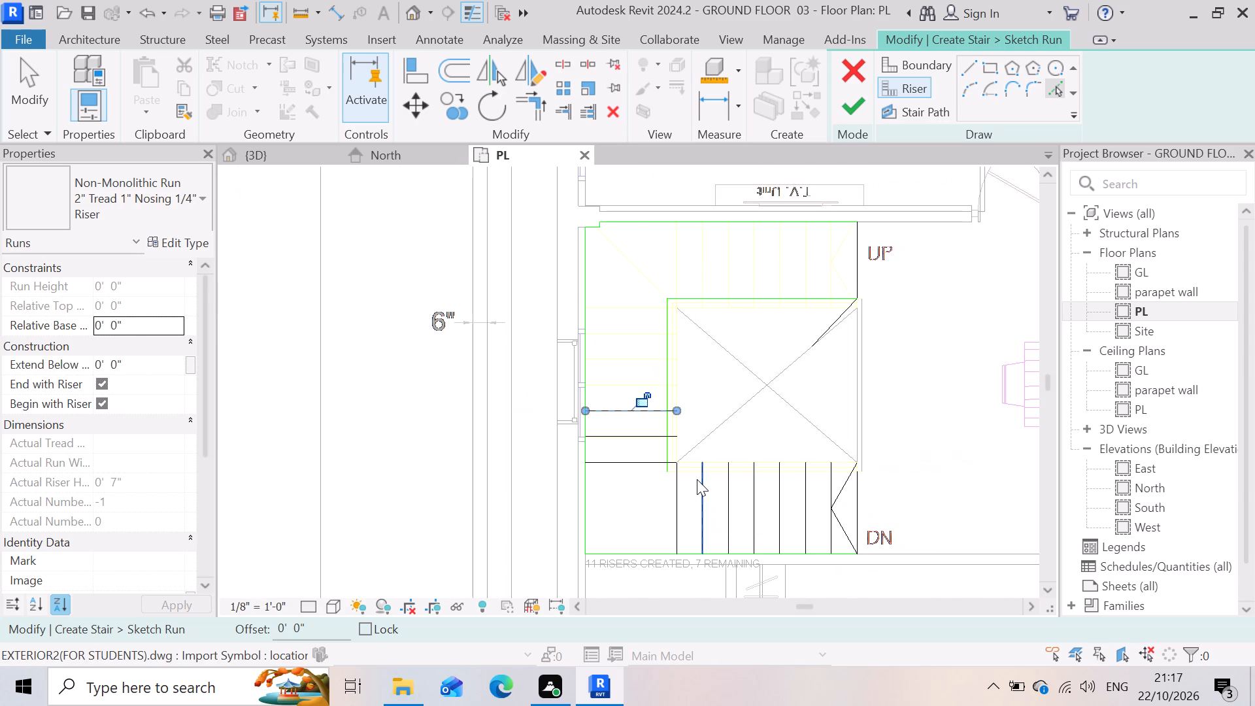
{"action": "scroll", "coordinate": [697, 479], "scroll_direction": "up", "scroll_amount": 4}
{"action": "scroll", "coordinate": [731, 401], "scroll_direction": "down", "scroll_amount": 3}
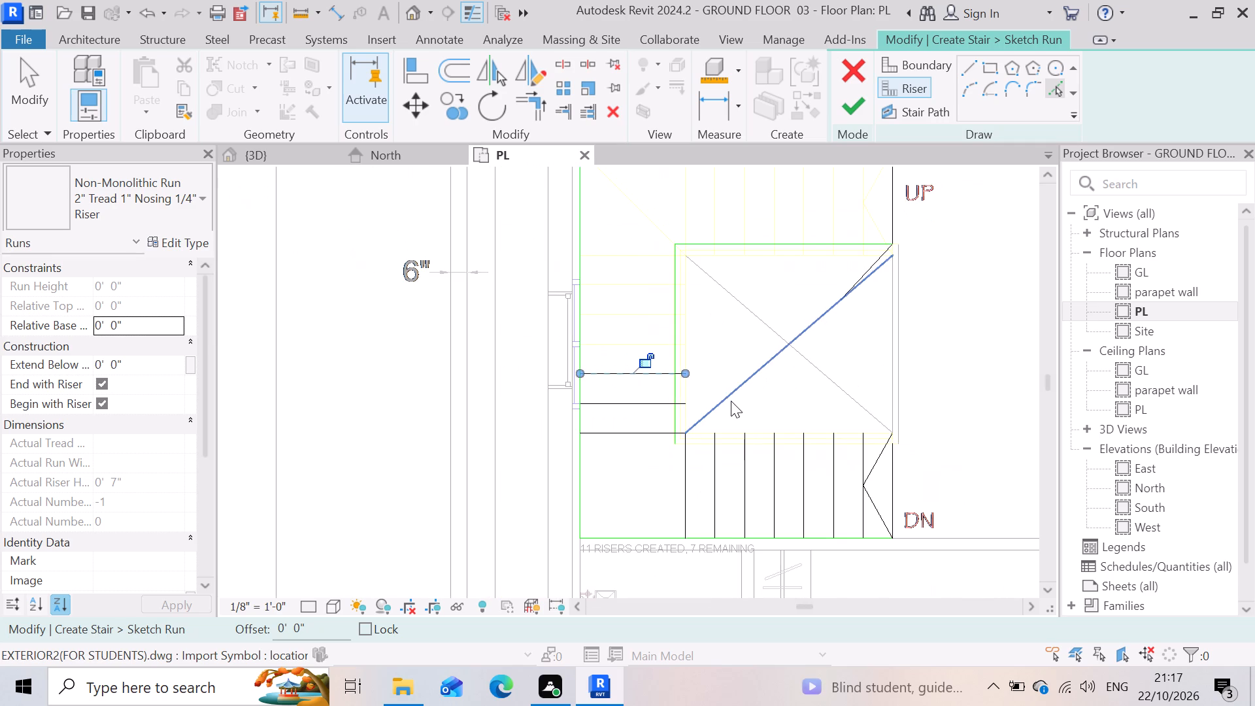
{"action": "left_click", "coordinate": [624, 348]}
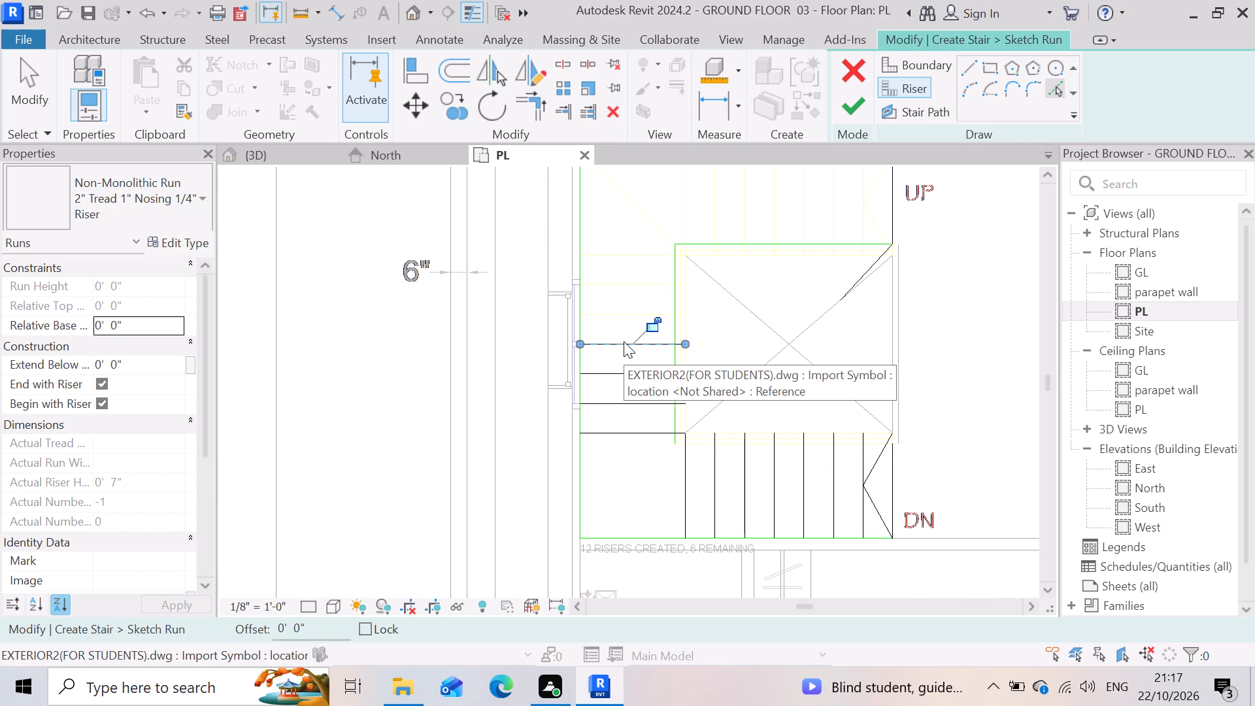
{"action": "left_click", "coordinate": [631, 311]}
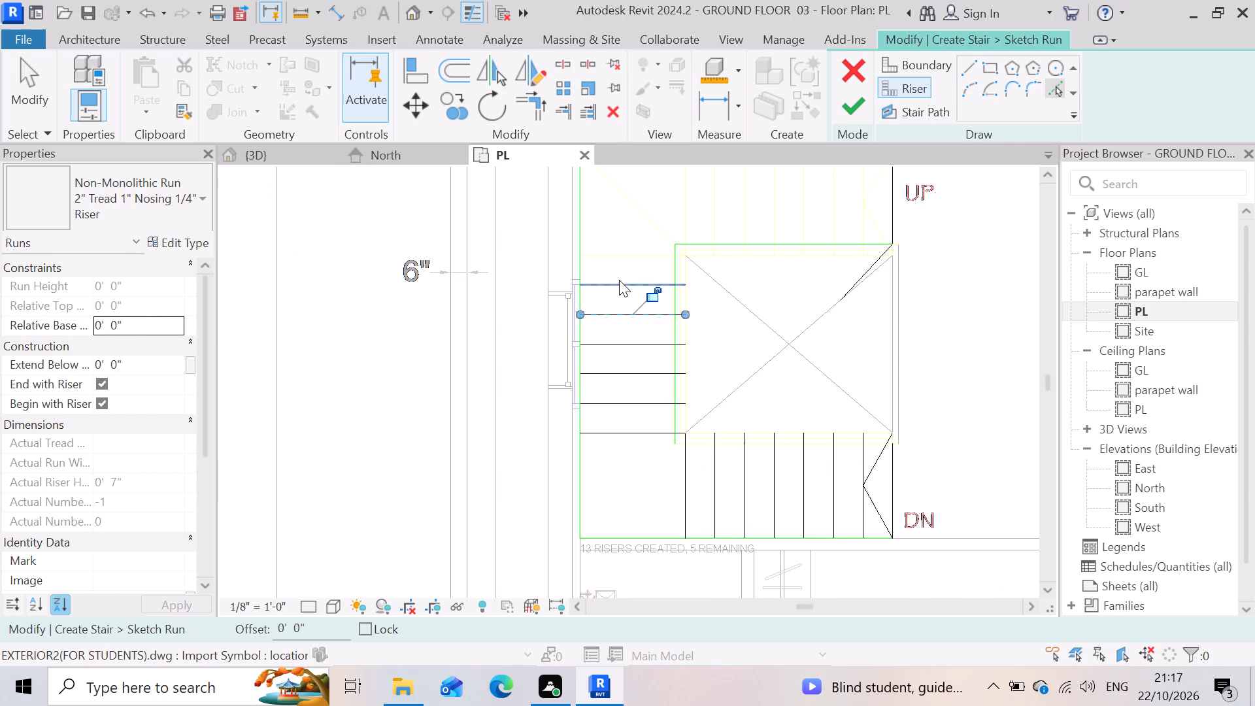
{"action": "left_click", "coordinate": [619, 280]}
{"action": "left_click", "coordinate": [624, 258]}
Create risers from the imported corner diagonal and the seven parallel tread lines of the UP flight by picking them.
{"action": "scroll", "coordinate": [707, 357], "scroll_direction": "down", "scroll_amount": 4}
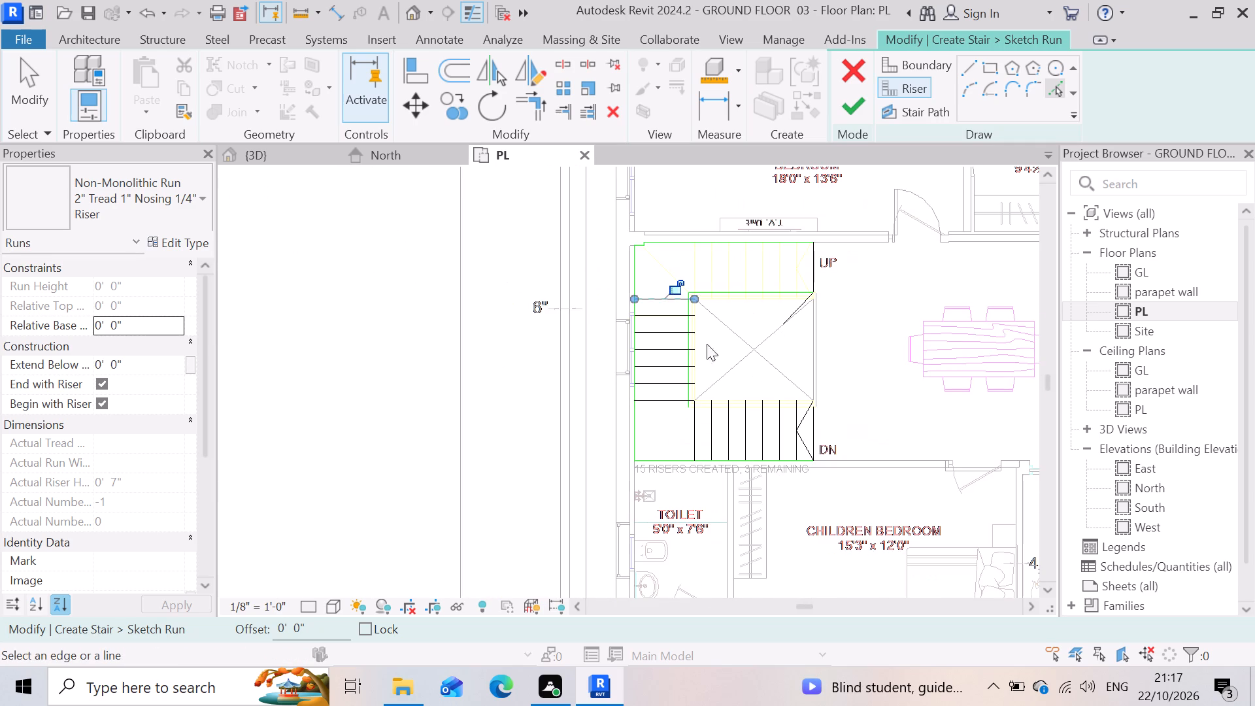
{"action": "scroll", "coordinate": [671, 280], "scroll_direction": "up", "scroll_amount": 3}
{"action": "left_click", "coordinate": [658, 249]}
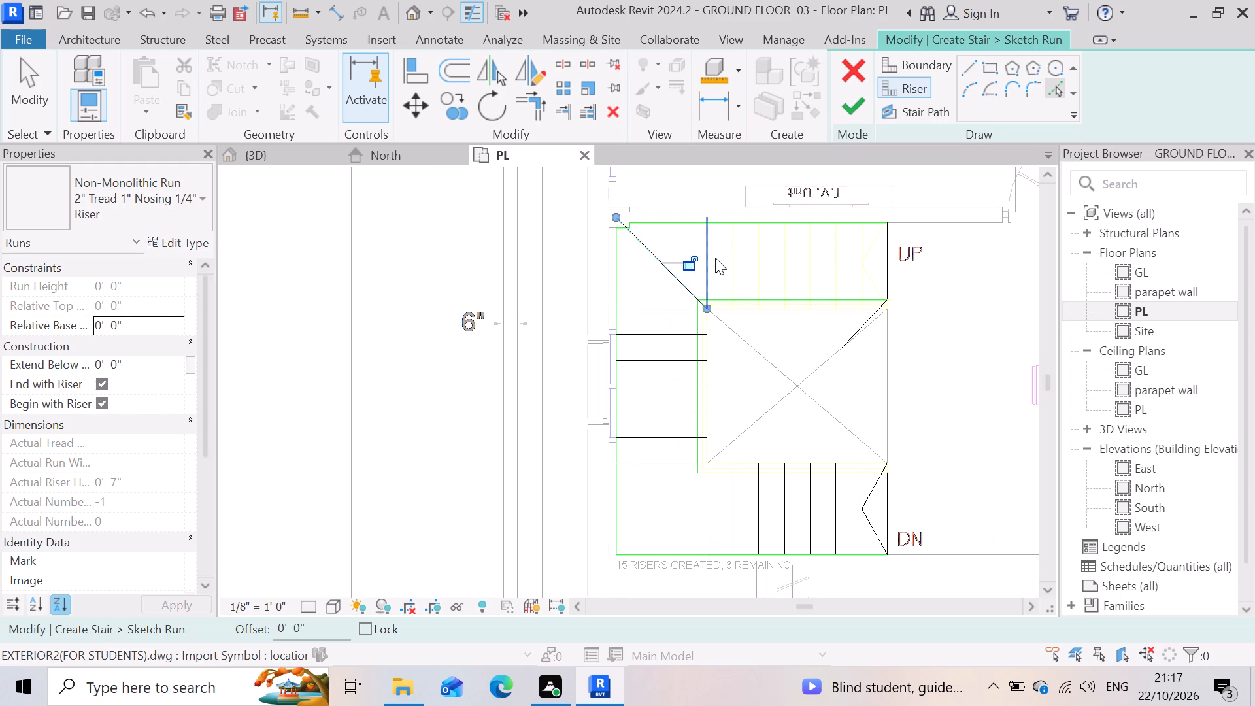
{"action": "left_click", "coordinate": [715, 258]}
{"action": "left_click", "coordinate": [728, 261]}
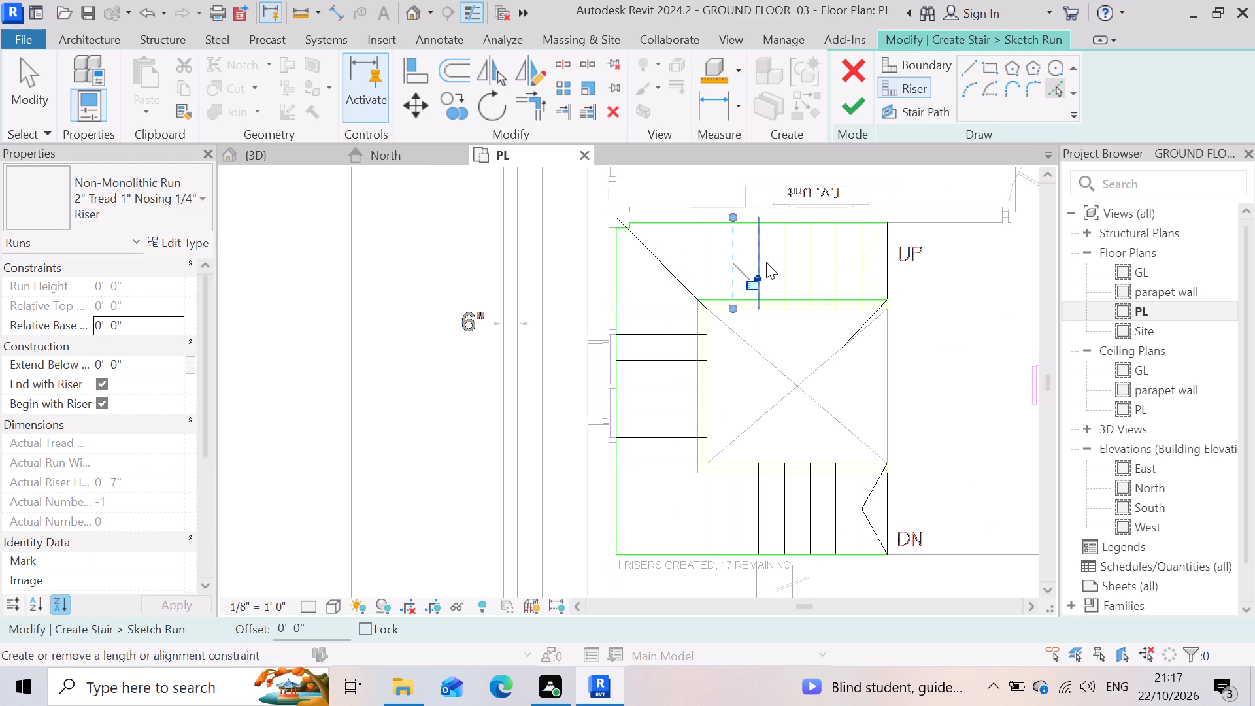
{"action": "left_click", "coordinate": [766, 261]}
{"action": "left_click", "coordinate": [787, 252]}
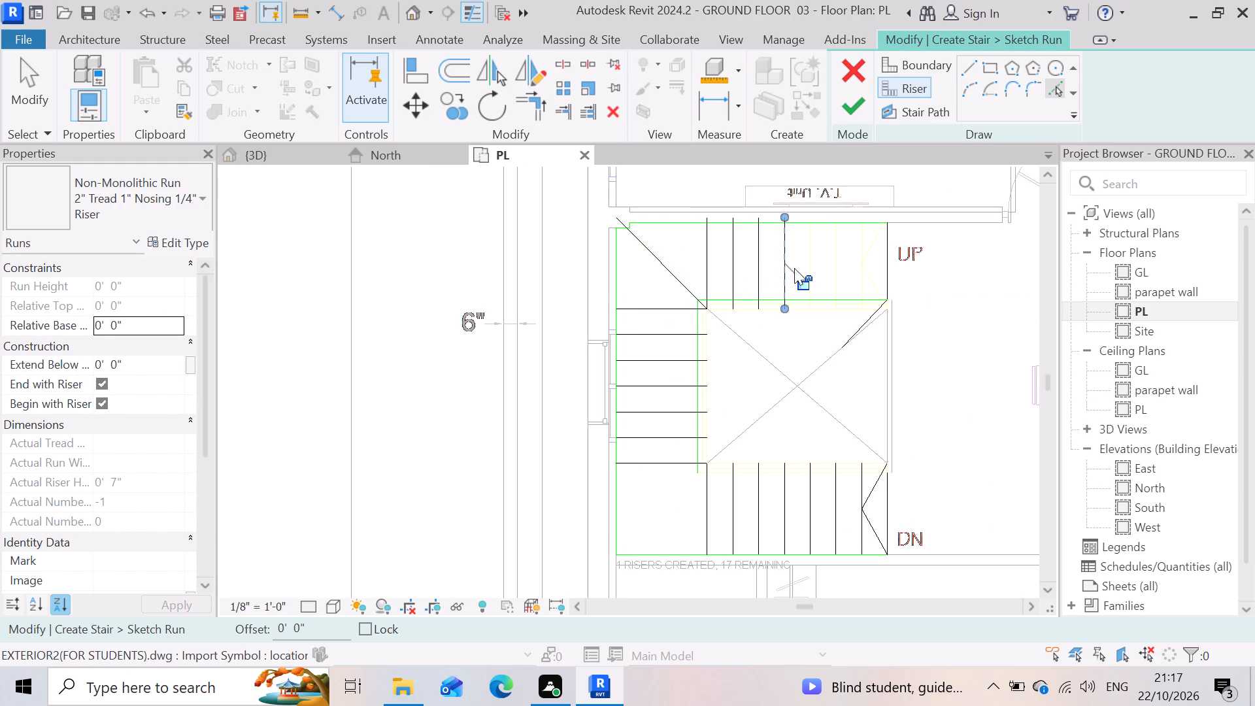
{"action": "left_click", "coordinate": [815, 262]}
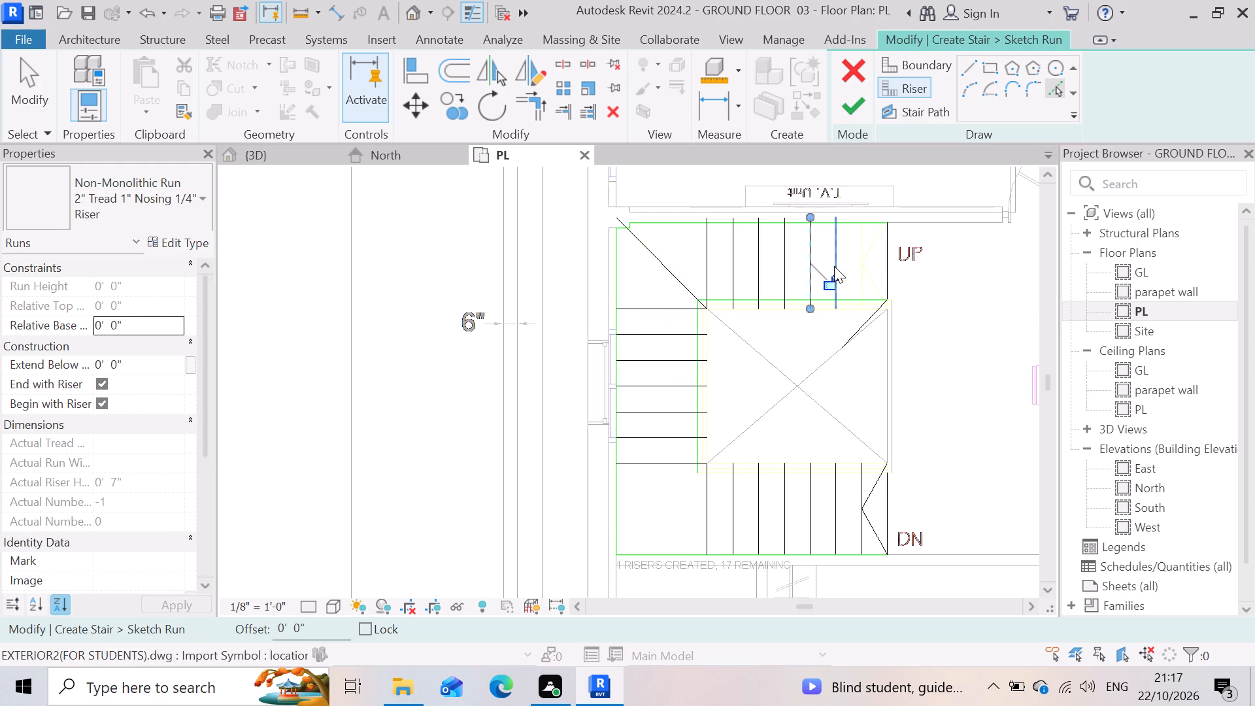
{"action": "left_click", "coordinate": [836, 258]}
{"action": "left_click", "coordinate": [856, 263]}
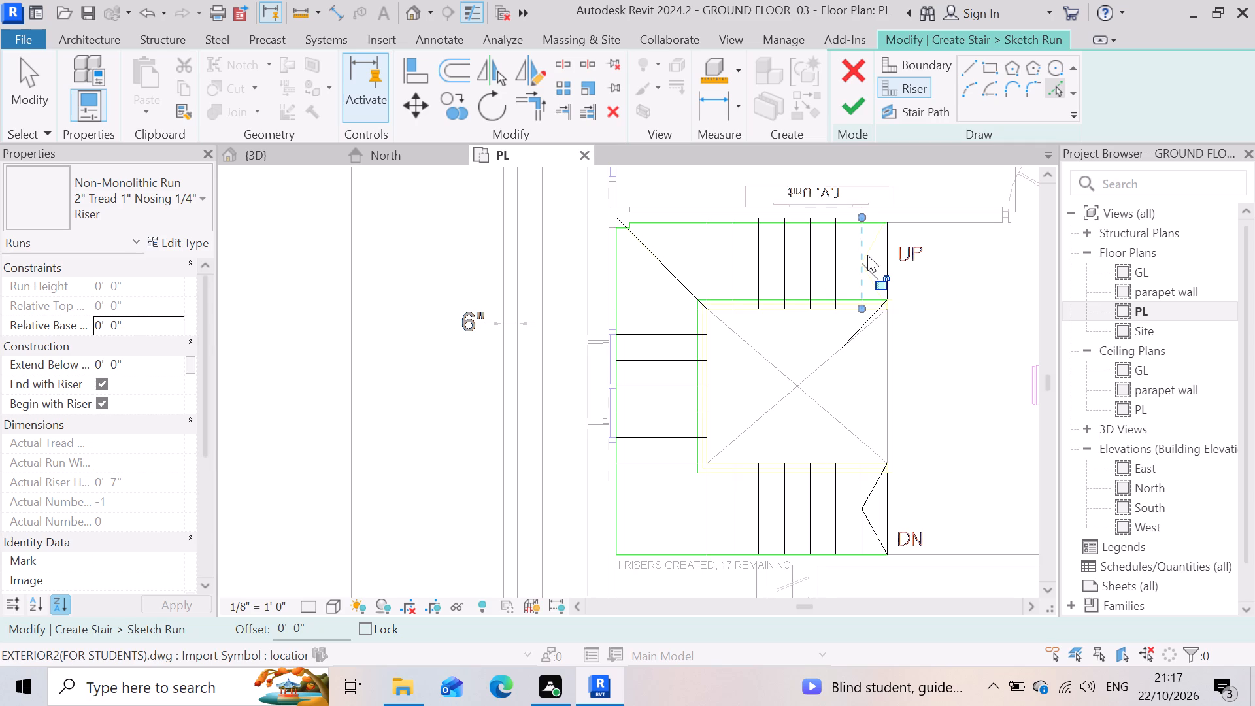
Create riser lines from the two slanted arrow lines at the UP flight's open end by picking them.
{"action": "scroll", "coordinate": [863, 258], "scroll_direction": "up", "scroll_amount": 7}
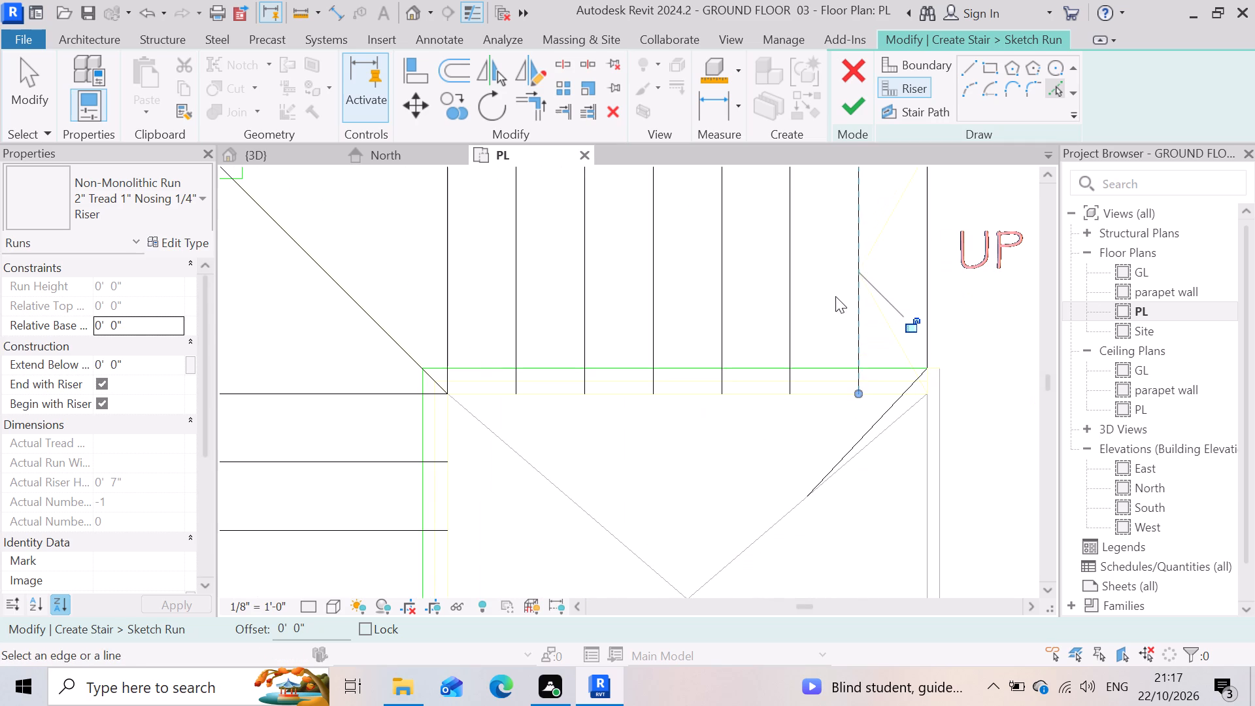
{"action": "left_click", "coordinate": [877, 243]}
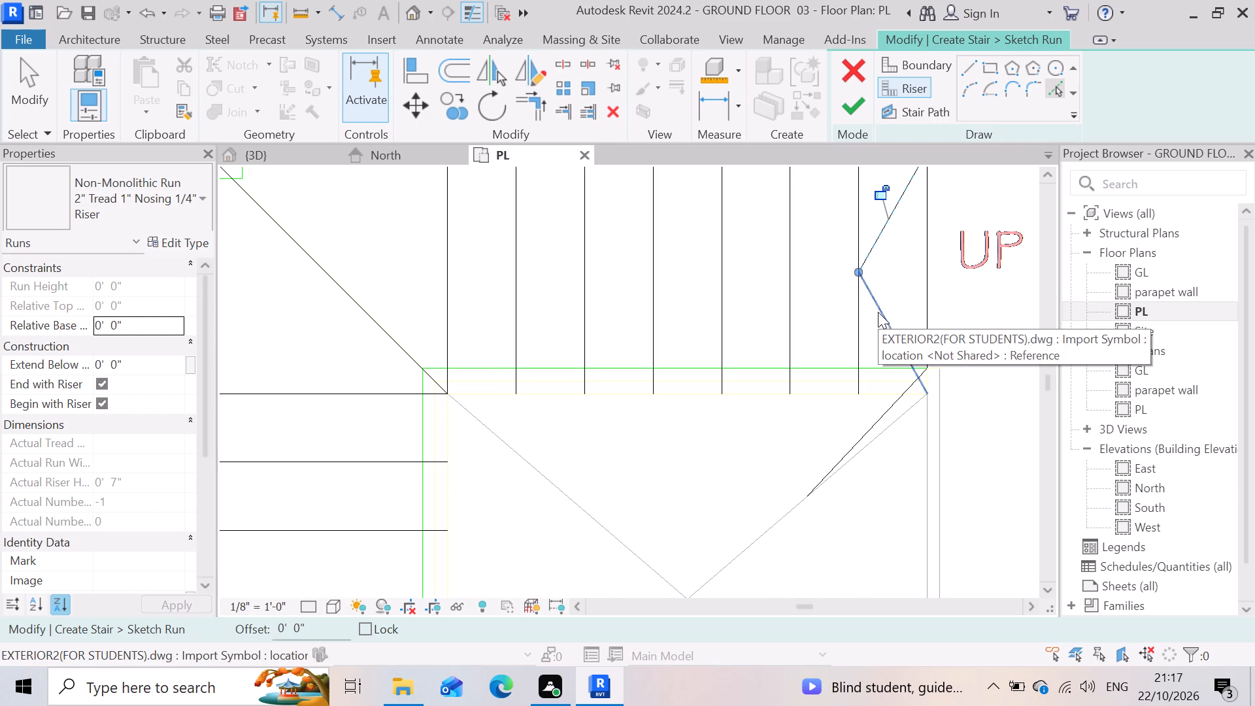
{"action": "left_click", "coordinate": [878, 312]}
{"action": "scroll", "coordinate": [916, 341], "scroll_direction": "down", "scroll_amount": 8}
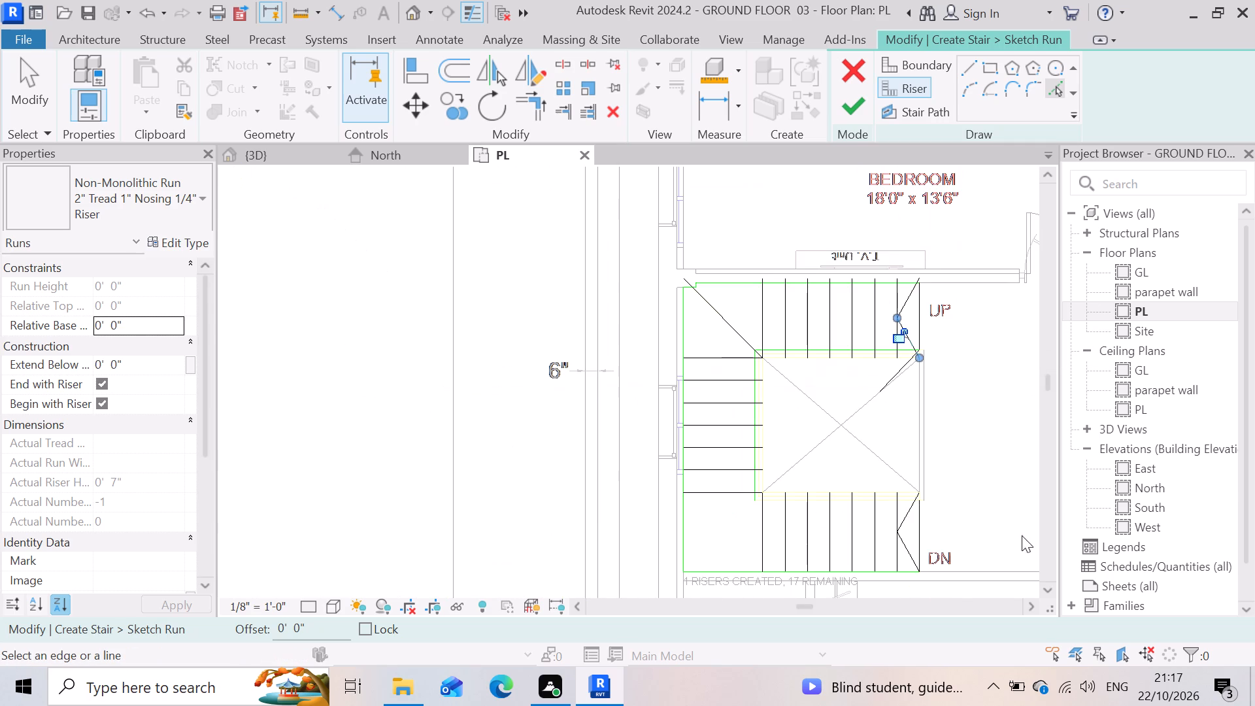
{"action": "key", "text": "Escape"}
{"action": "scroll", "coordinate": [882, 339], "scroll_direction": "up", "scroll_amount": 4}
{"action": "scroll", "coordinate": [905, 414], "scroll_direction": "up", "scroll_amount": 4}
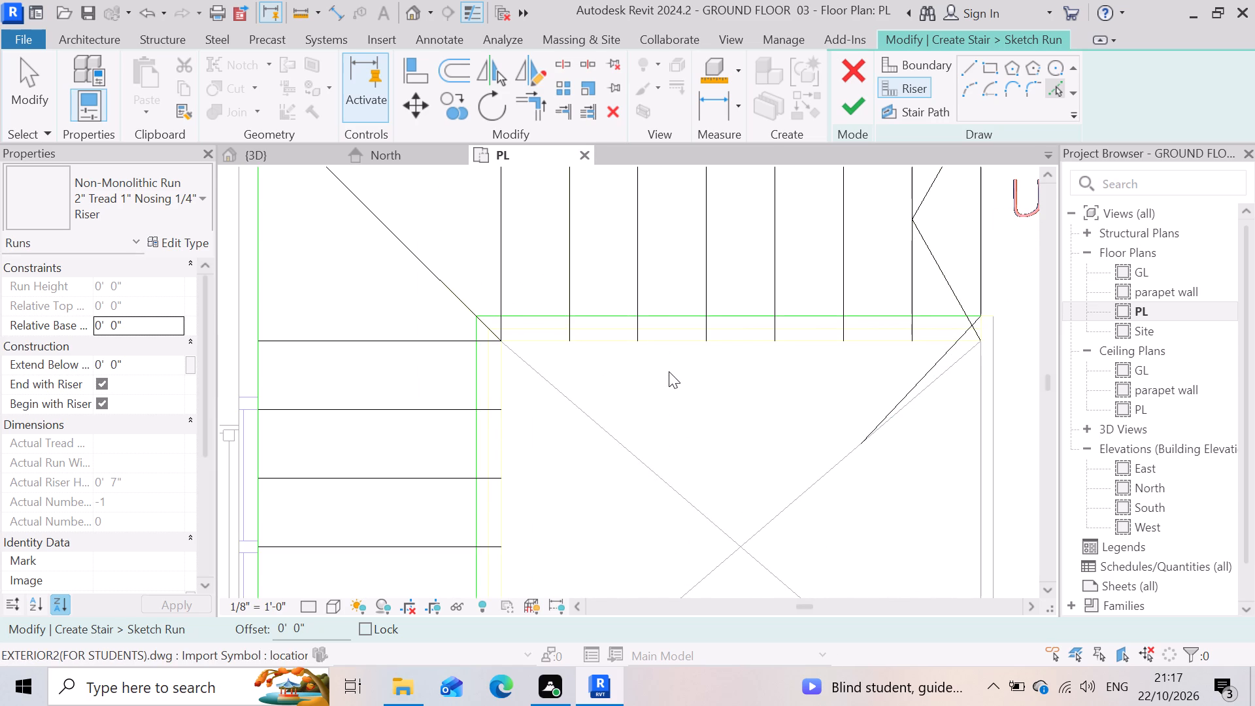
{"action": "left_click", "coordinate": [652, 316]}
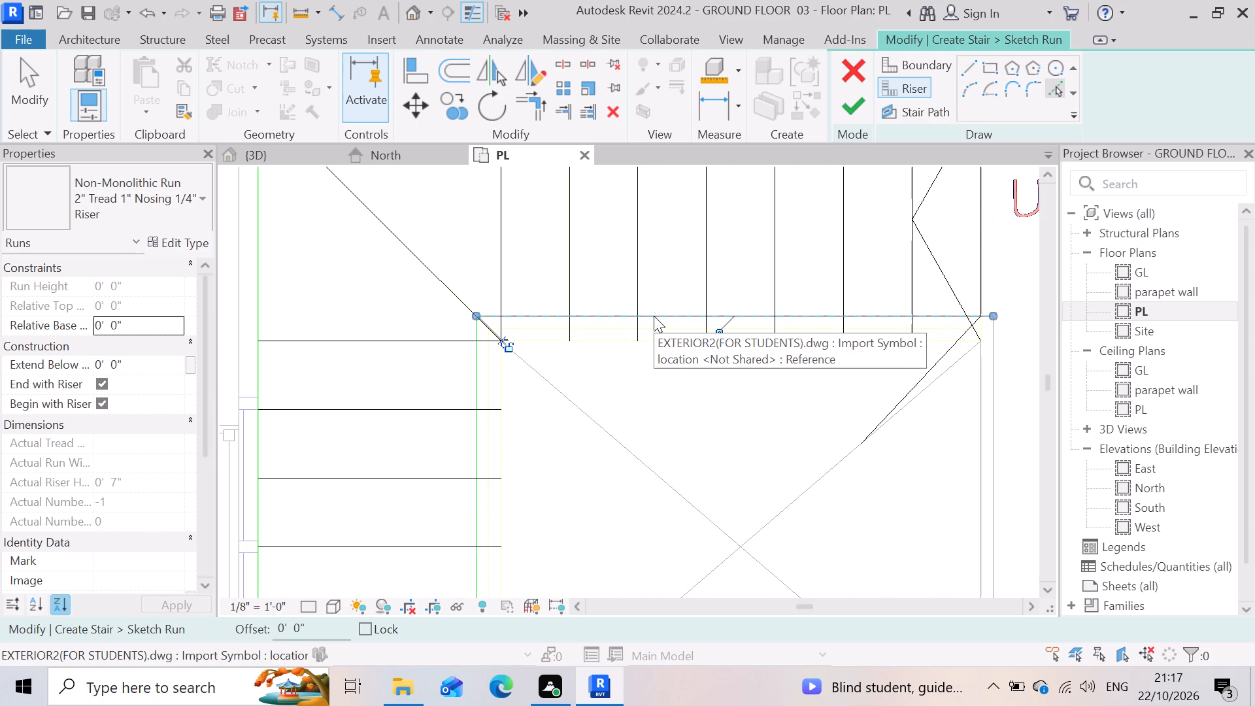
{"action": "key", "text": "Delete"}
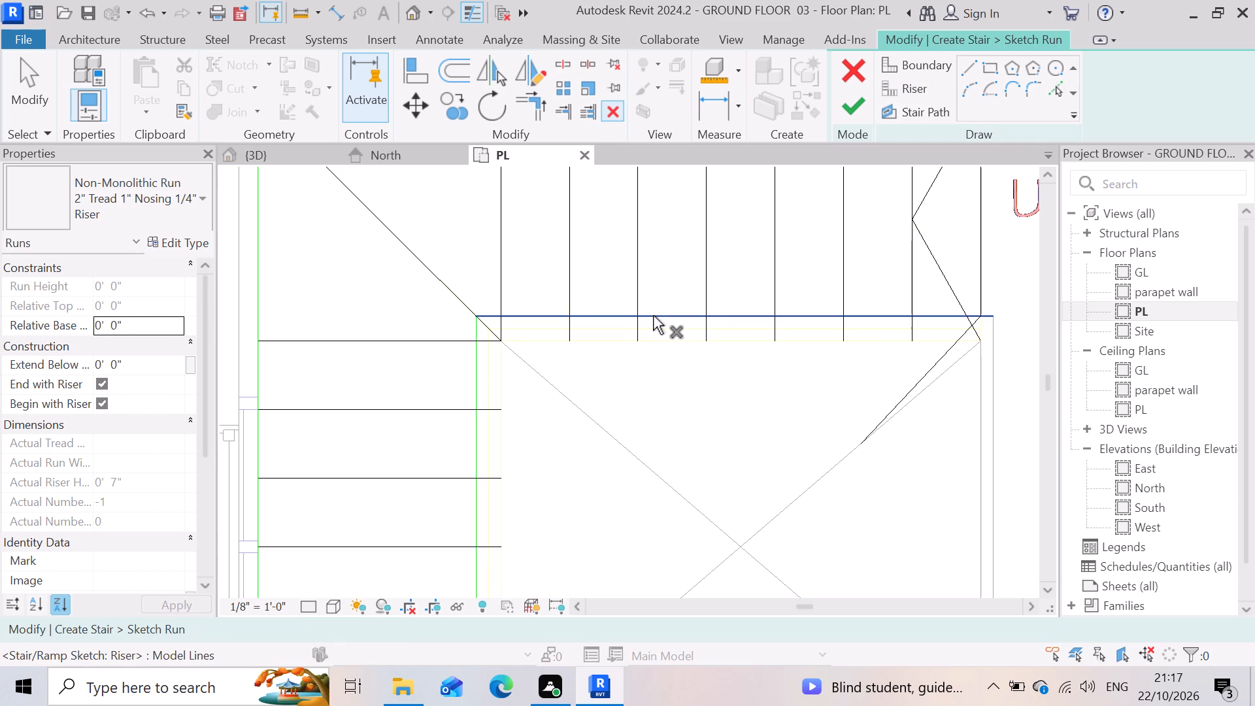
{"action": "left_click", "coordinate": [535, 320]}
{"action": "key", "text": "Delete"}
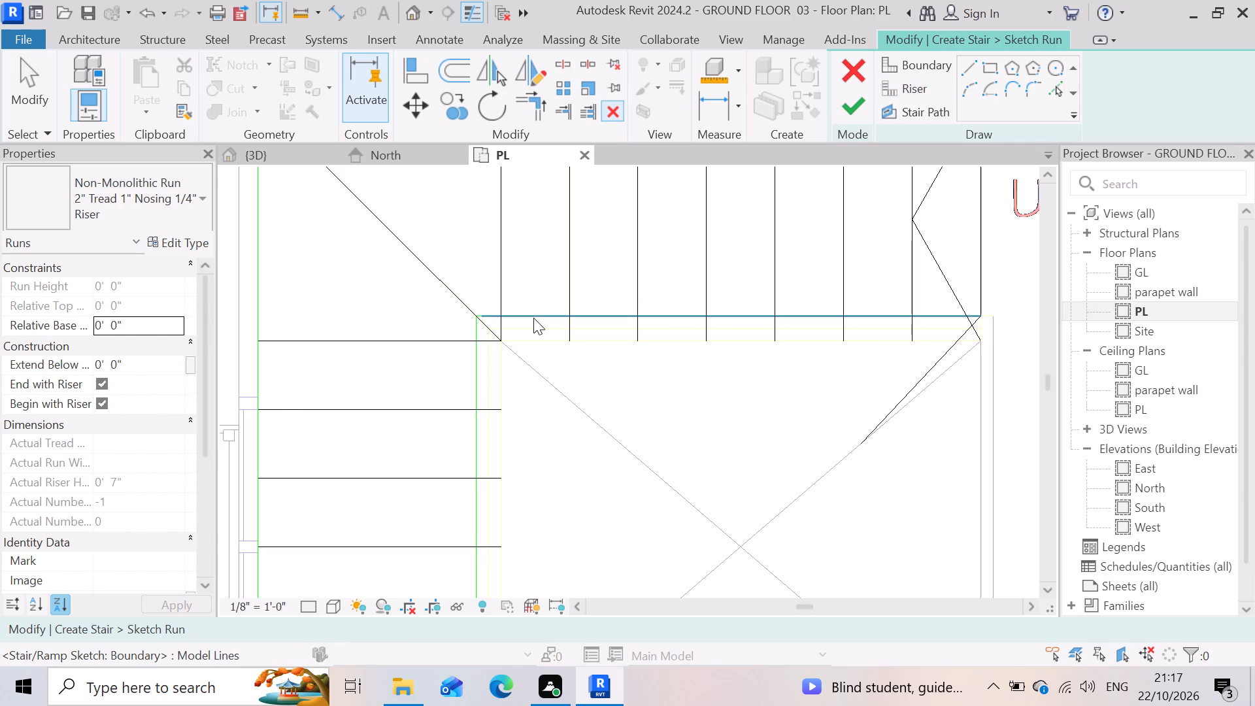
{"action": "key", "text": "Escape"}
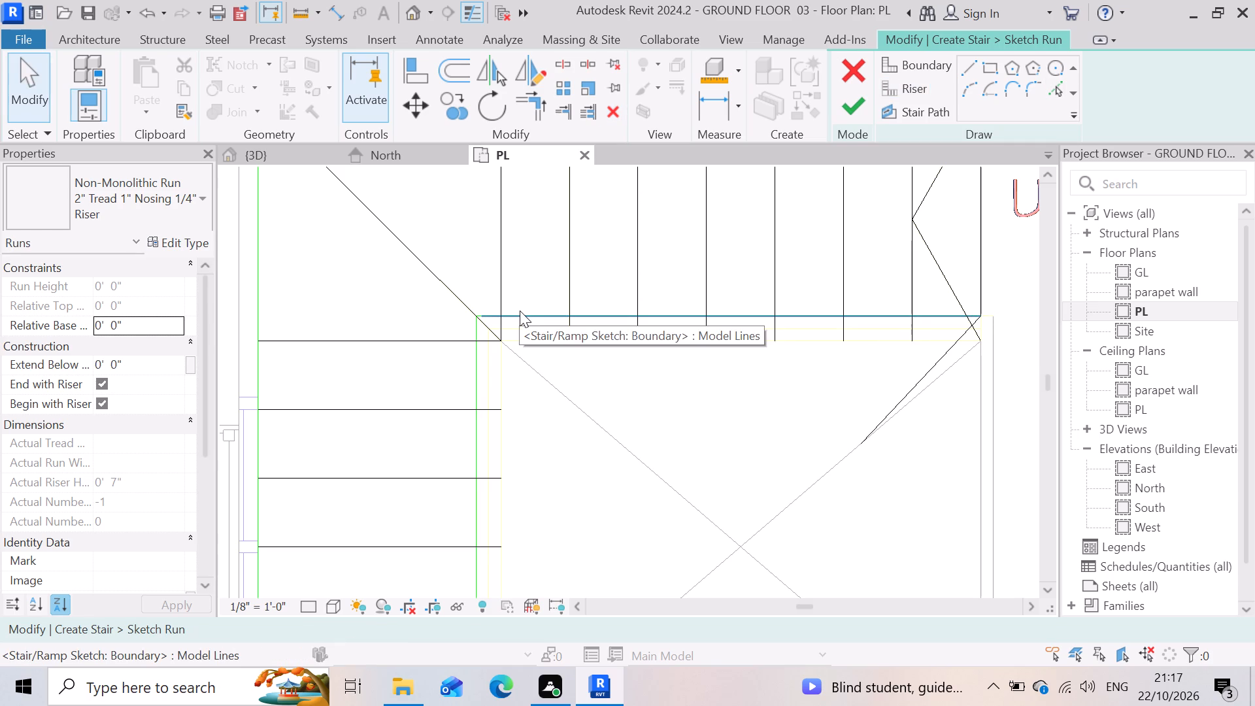
Delete the inner boundary lines along the UP flight and the middle flight.
{"action": "left_click", "coordinate": [520, 311]}
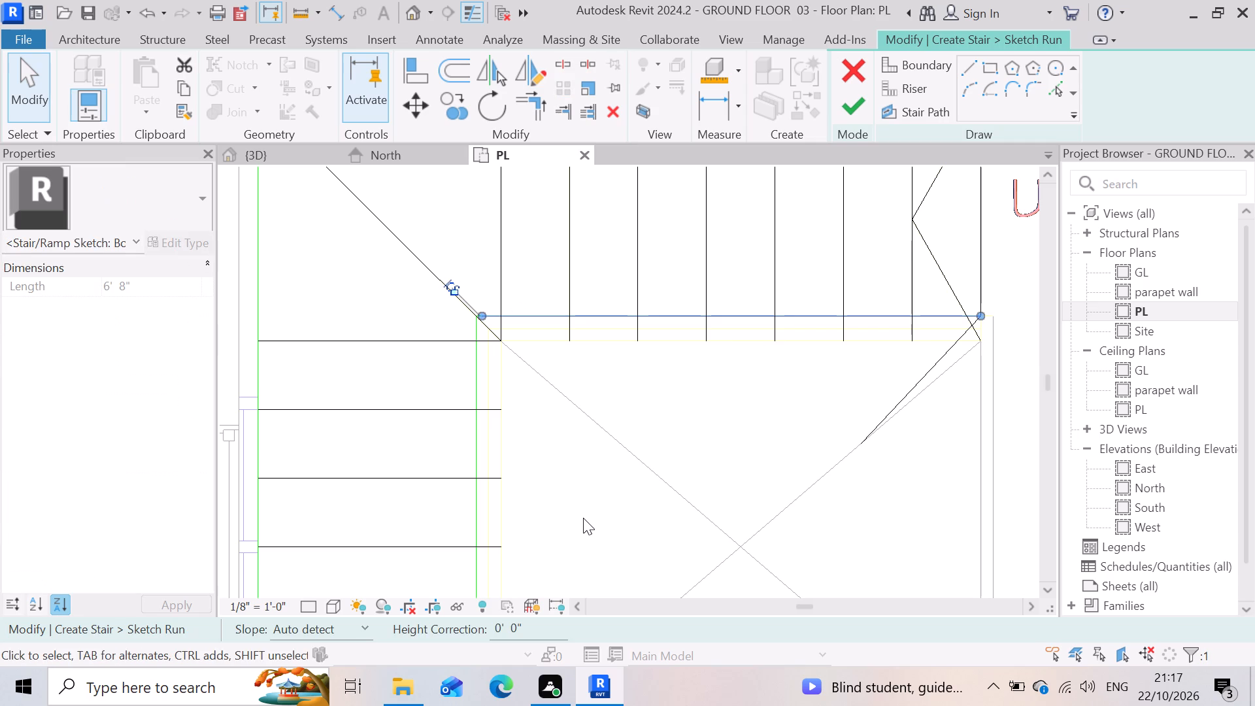
{"action": "key", "text": "Delete"}
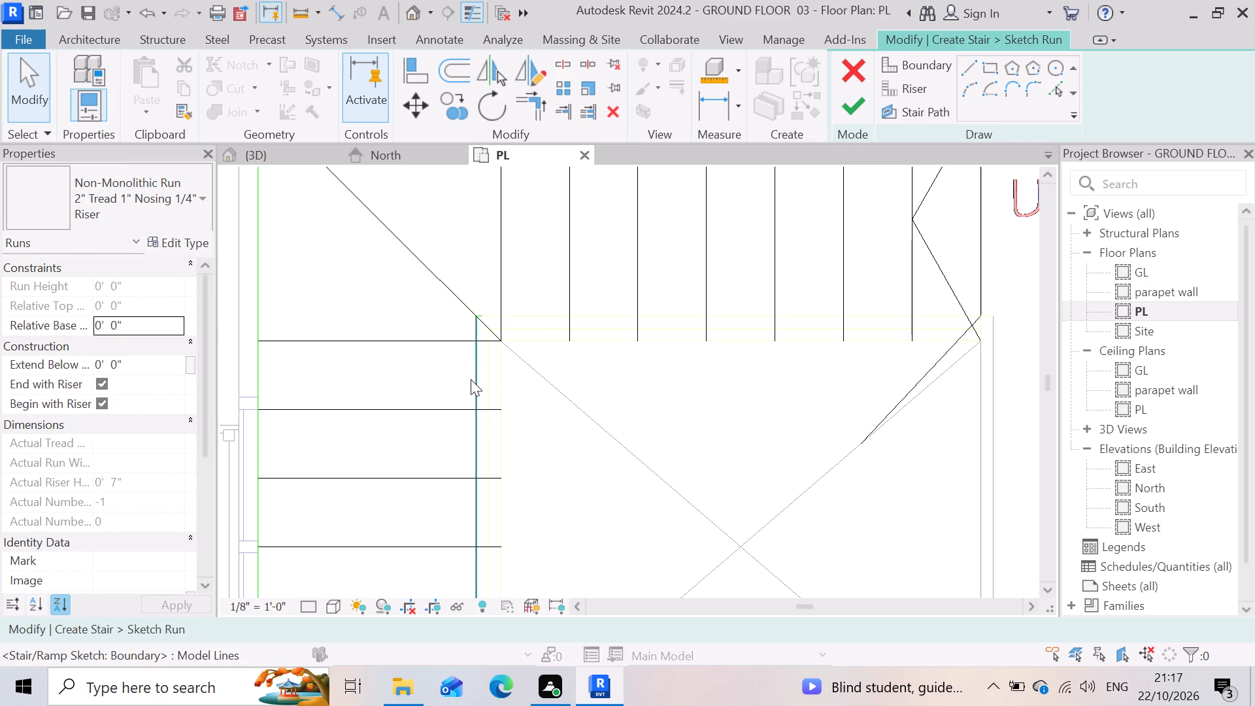
{"action": "left_click", "coordinate": [471, 379]}
{"action": "key", "text": "Delete"}
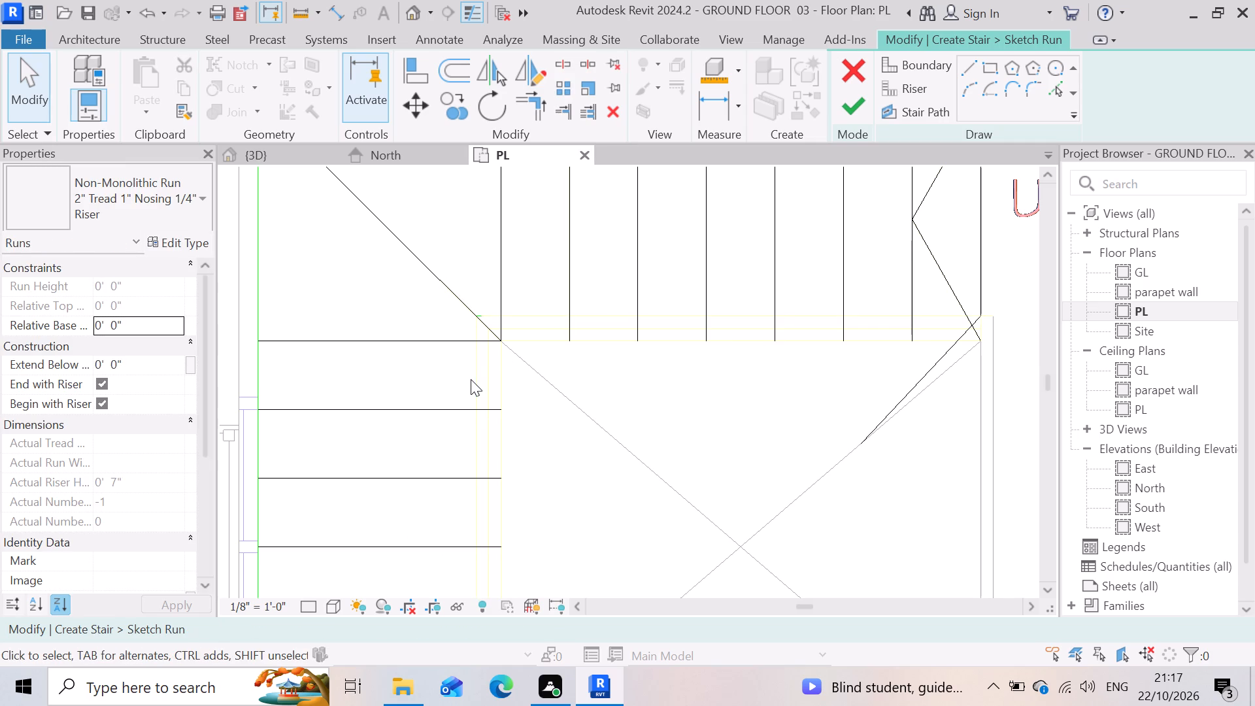
Draw a straight 6'-5" boundary line along the DN flight's inner edge, from its open-end corner to the middle flight.
{"action": "scroll", "coordinate": [544, 353], "scroll_direction": "down", "scroll_amount": 9}
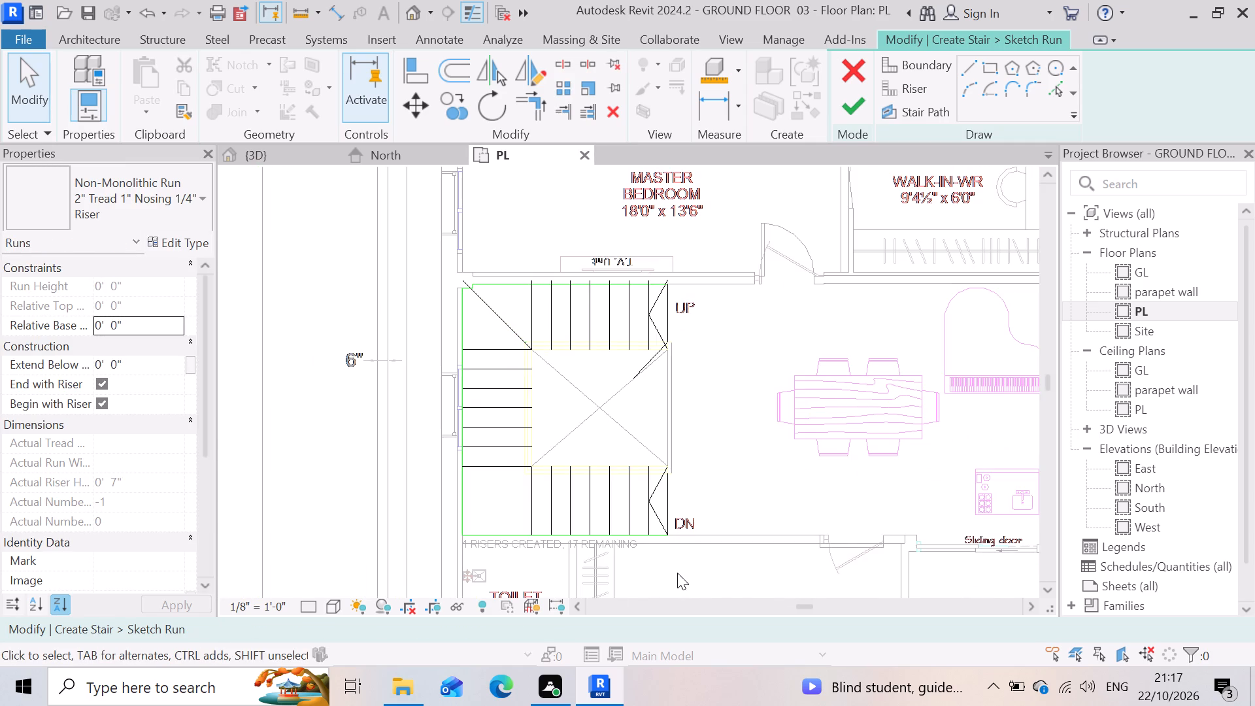
{"action": "scroll", "coordinate": [677, 573], "scroll_direction": "up", "scroll_amount": 7}
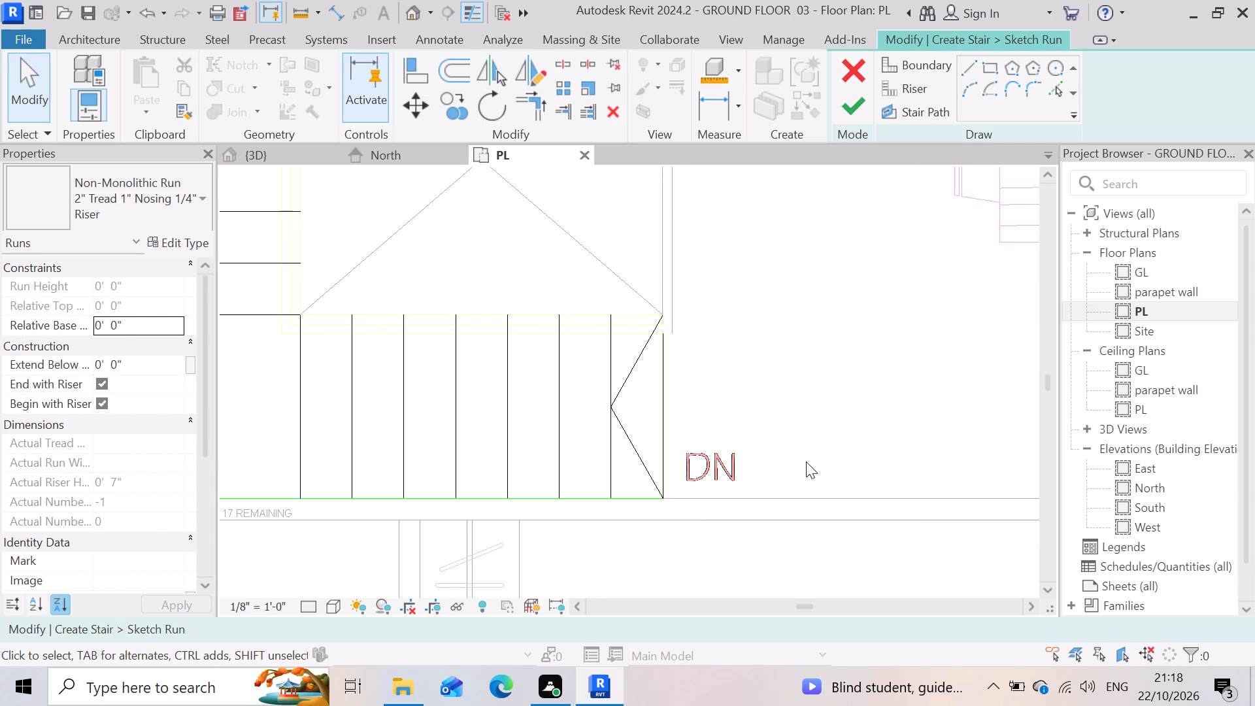
{"action": "scroll", "coordinate": [807, 458], "scroll_direction": "down", "scroll_amount": 3}
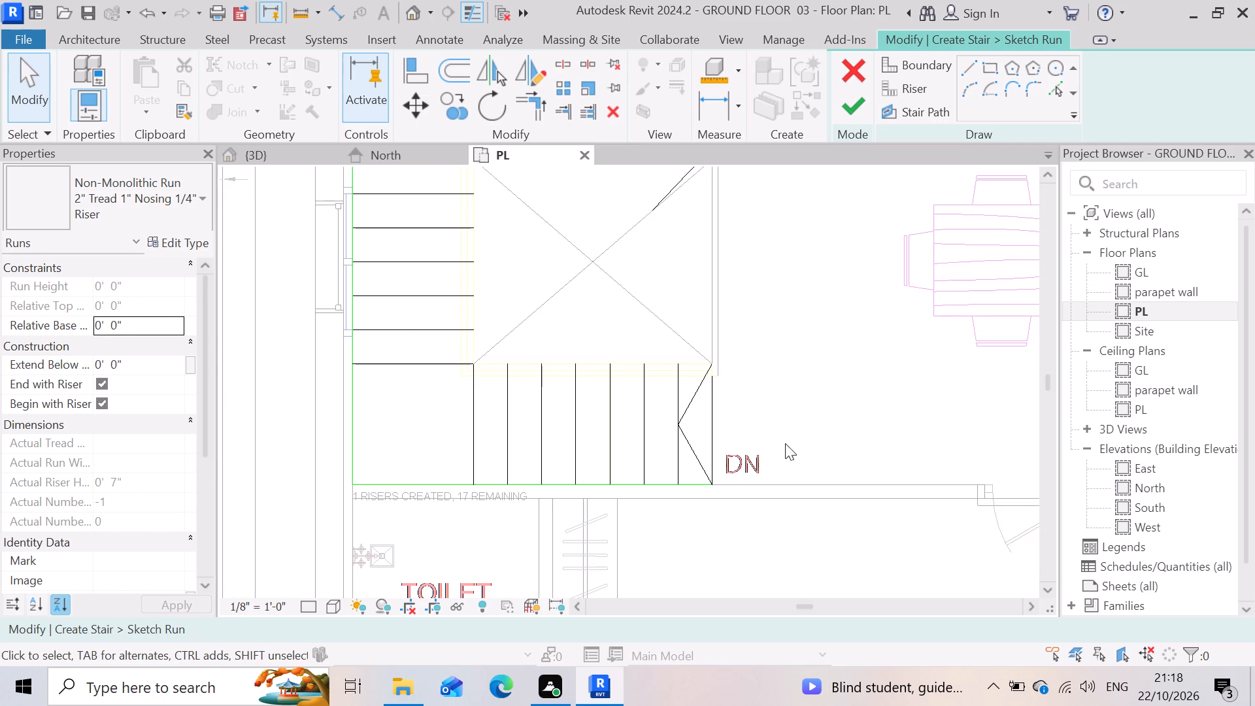
{"action": "scroll", "coordinate": [728, 426], "scroll_direction": "down", "scroll_amount": 6}
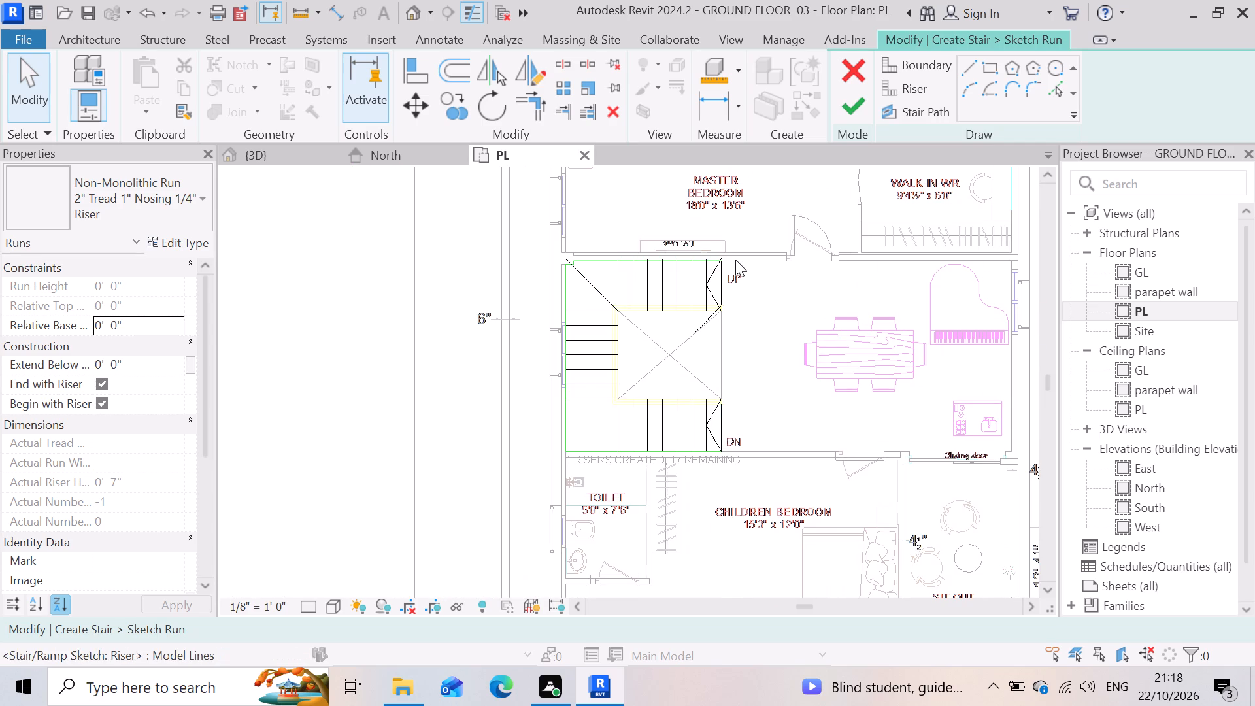
{"action": "scroll", "coordinate": [735, 260], "scroll_direction": "up", "scroll_amount": 6}
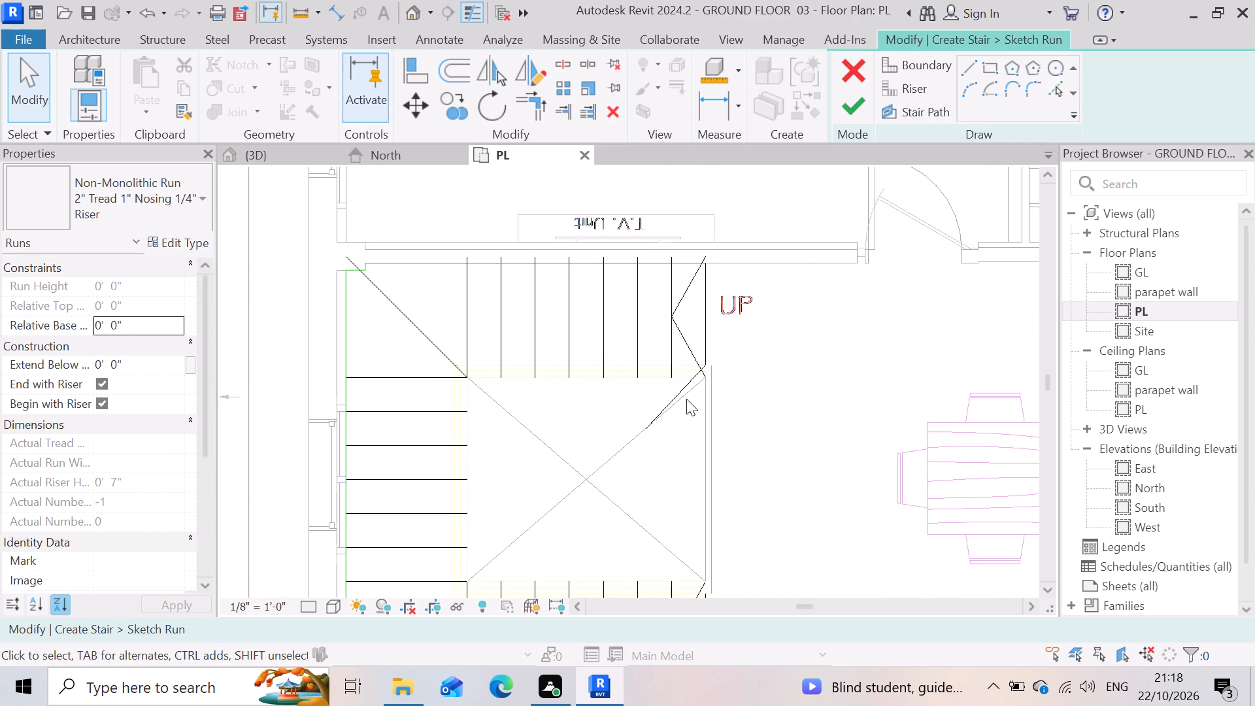
{"action": "scroll", "coordinate": [686, 399], "scroll_direction": "down", "scroll_amount": 3}
{"action": "left_click", "coordinate": [905, 68]}
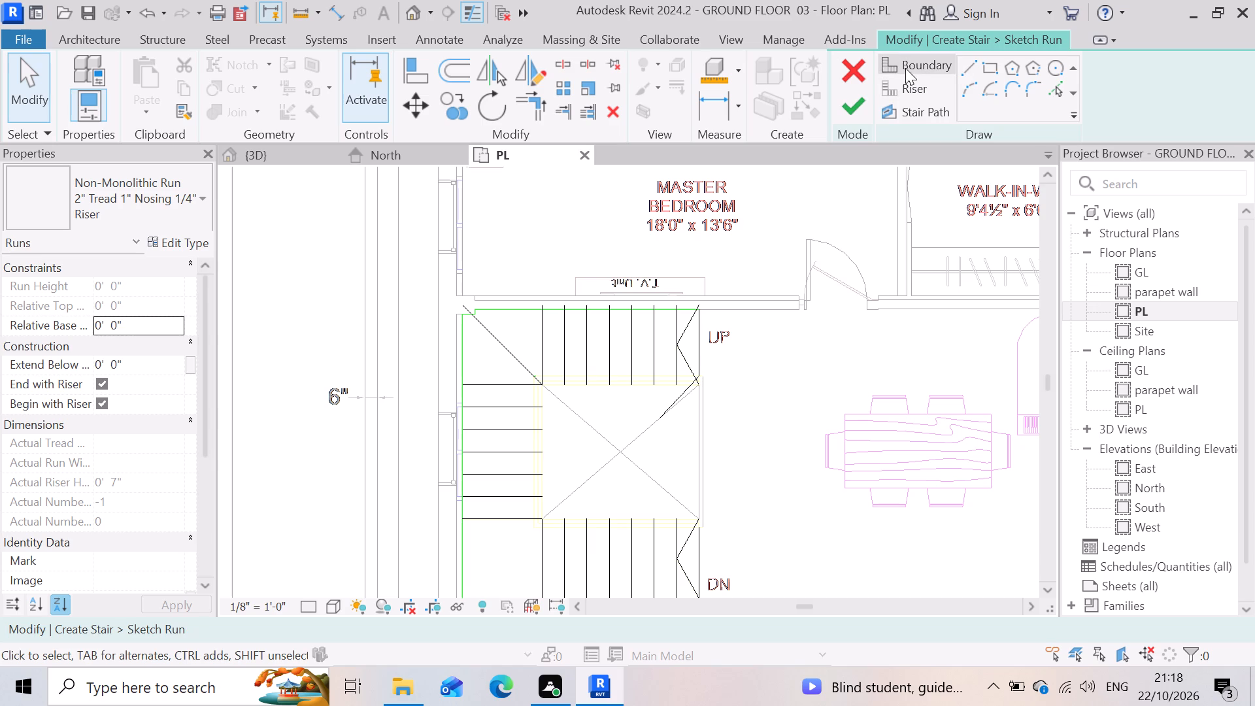
{"action": "left_click", "coordinate": [968, 71]}
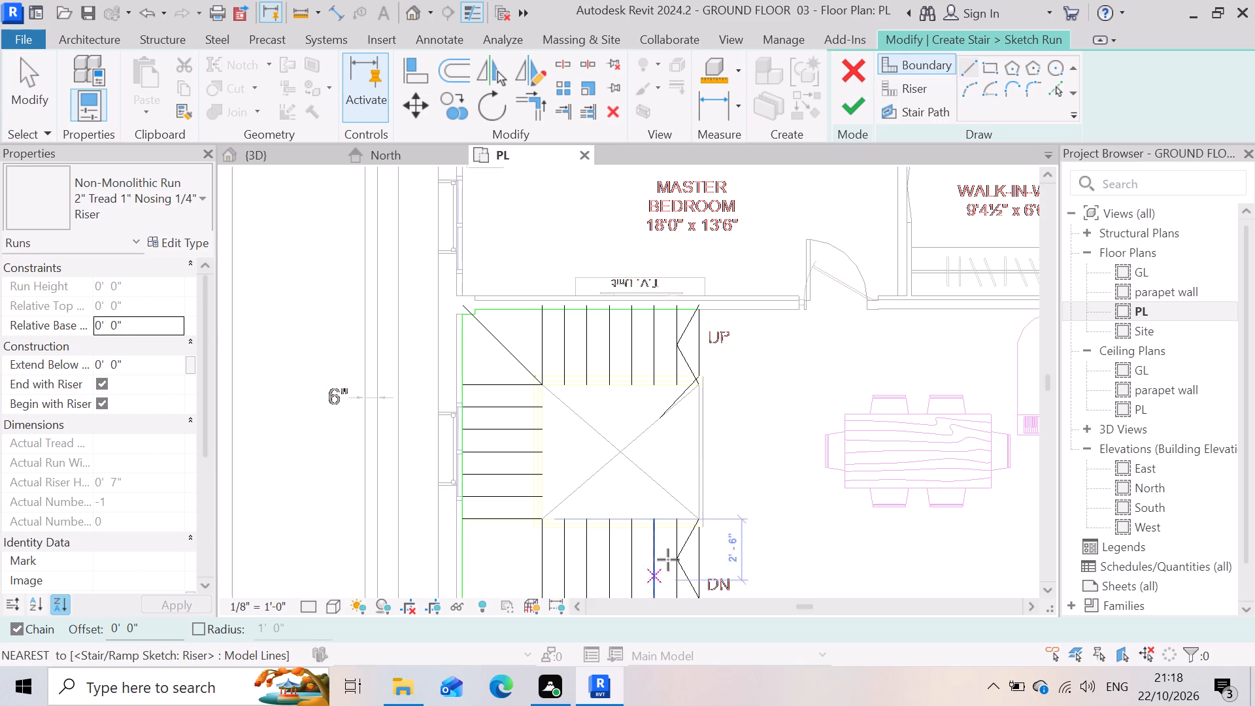
{"action": "scroll", "coordinate": [675, 539], "scroll_direction": "up", "scroll_amount": 7}
{"action": "left_click", "coordinate": [742, 479]}
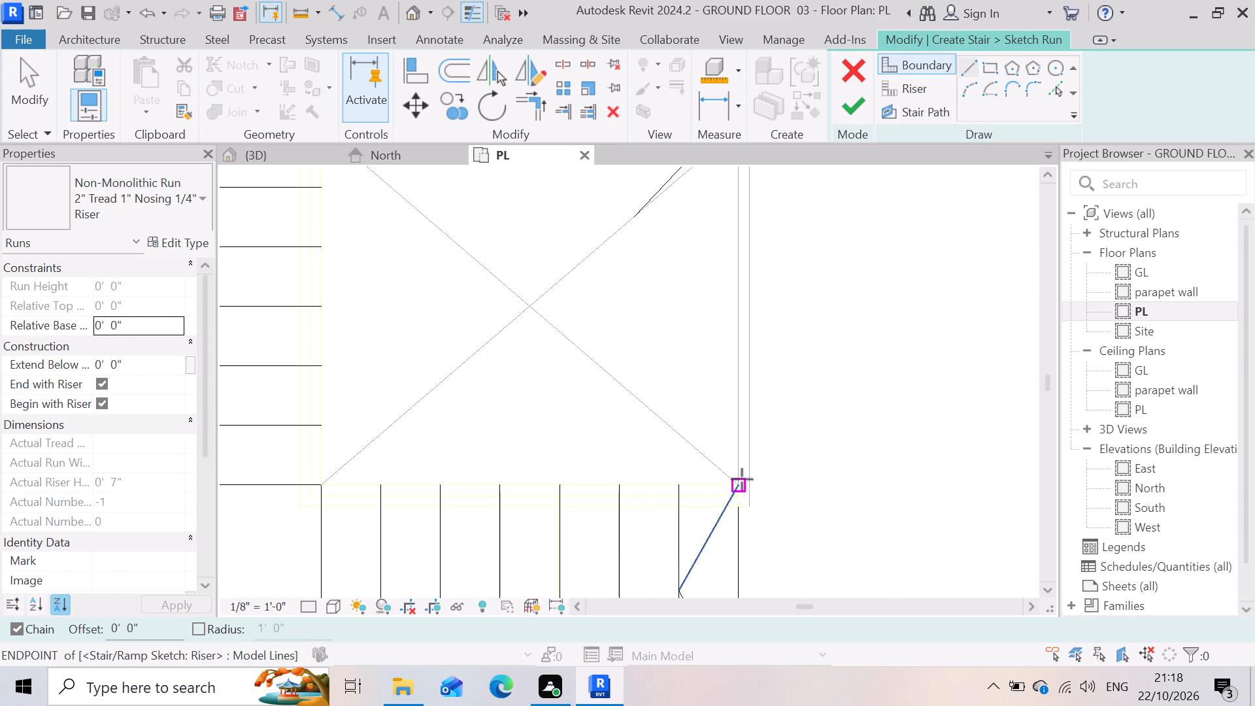
{"action": "left_click", "coordinate": [322, 478]}
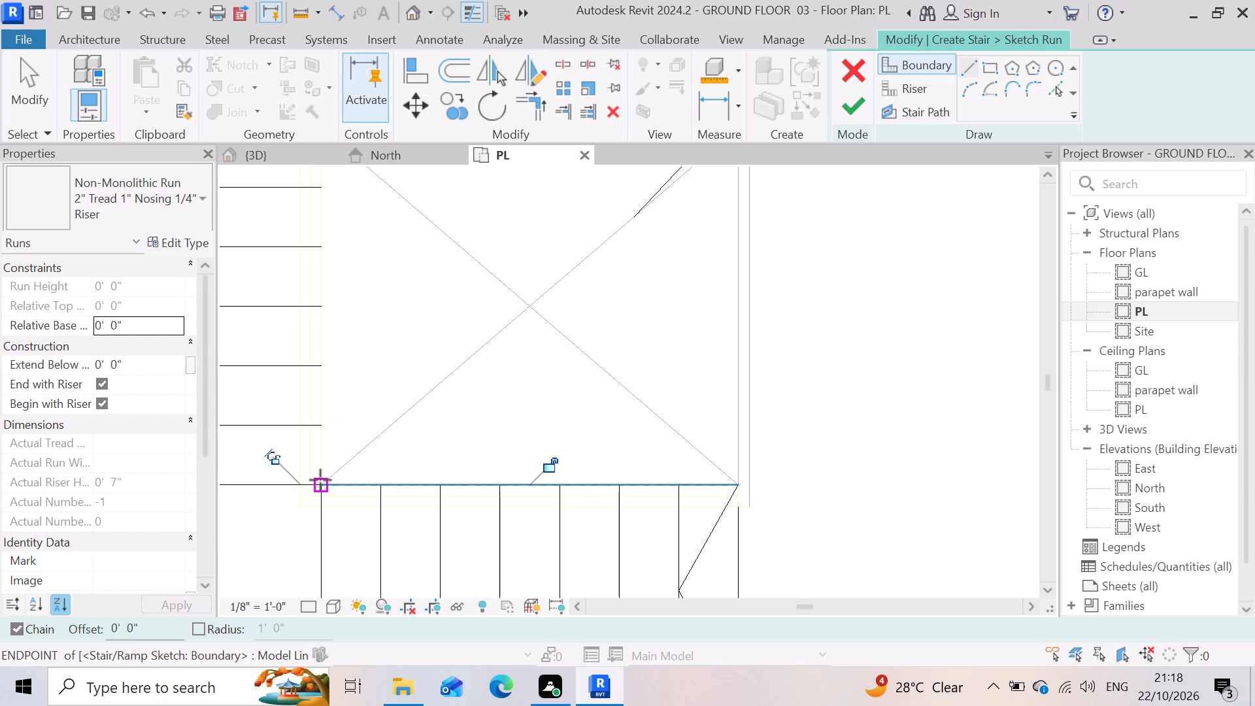
Draw boundary lines along the middle flight's inner edge and 6'-5" along the UP flight's inner edge to its open end.
{"action": "left_click", "coordinate": [320, 483]}
{"action": "scroll", "coordinate": [345, 531], "scroll_direction": "down", "scroll_amount": 8}
{"action": "scroll", "coordinate": [346, 380], "scroll_direction": "up", "scroll_amount": 2}
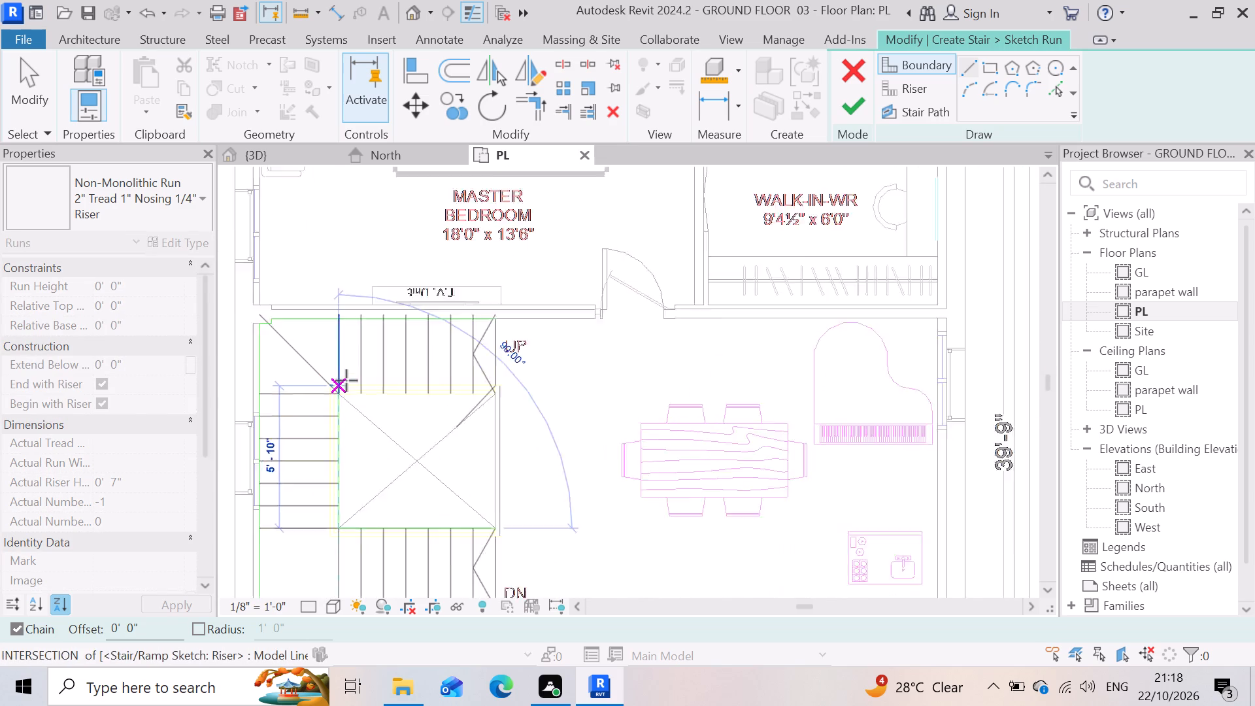
{"action": "scroll", "coordinate": [346, 380], "scroll_direction": "up", "scroll_amount": 8}
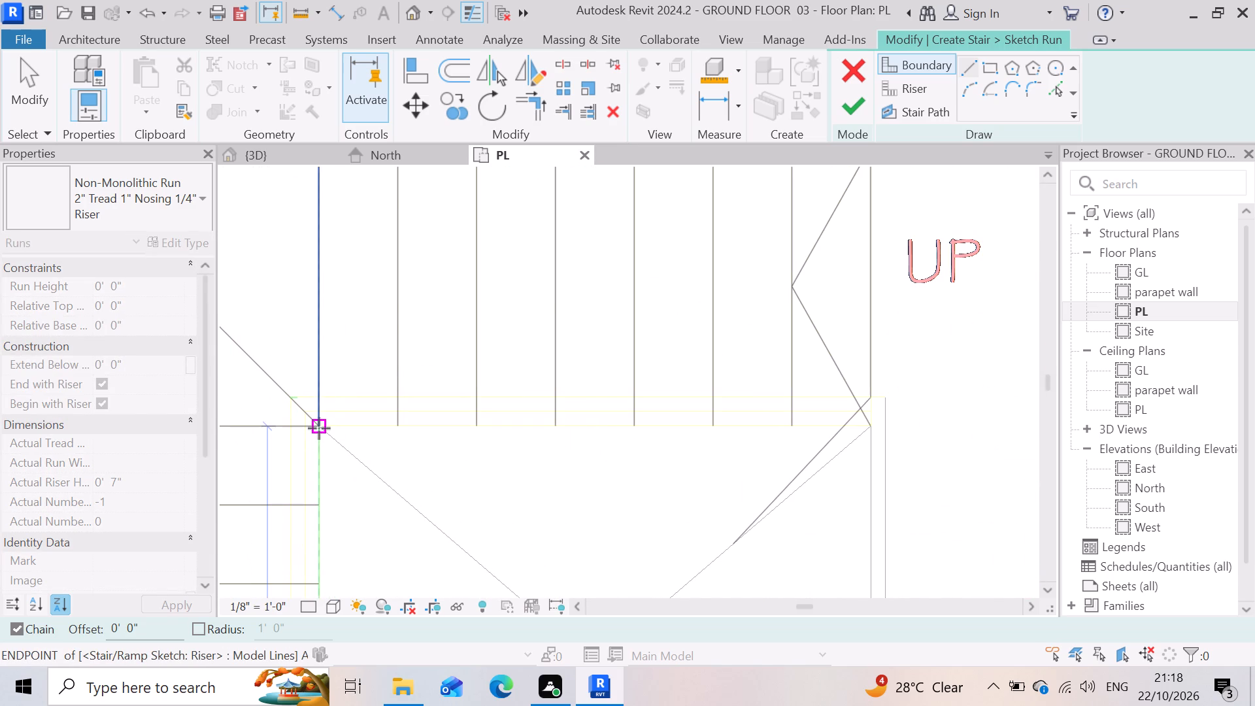
{"action": "left_click", "coordinate": [320, 427]}
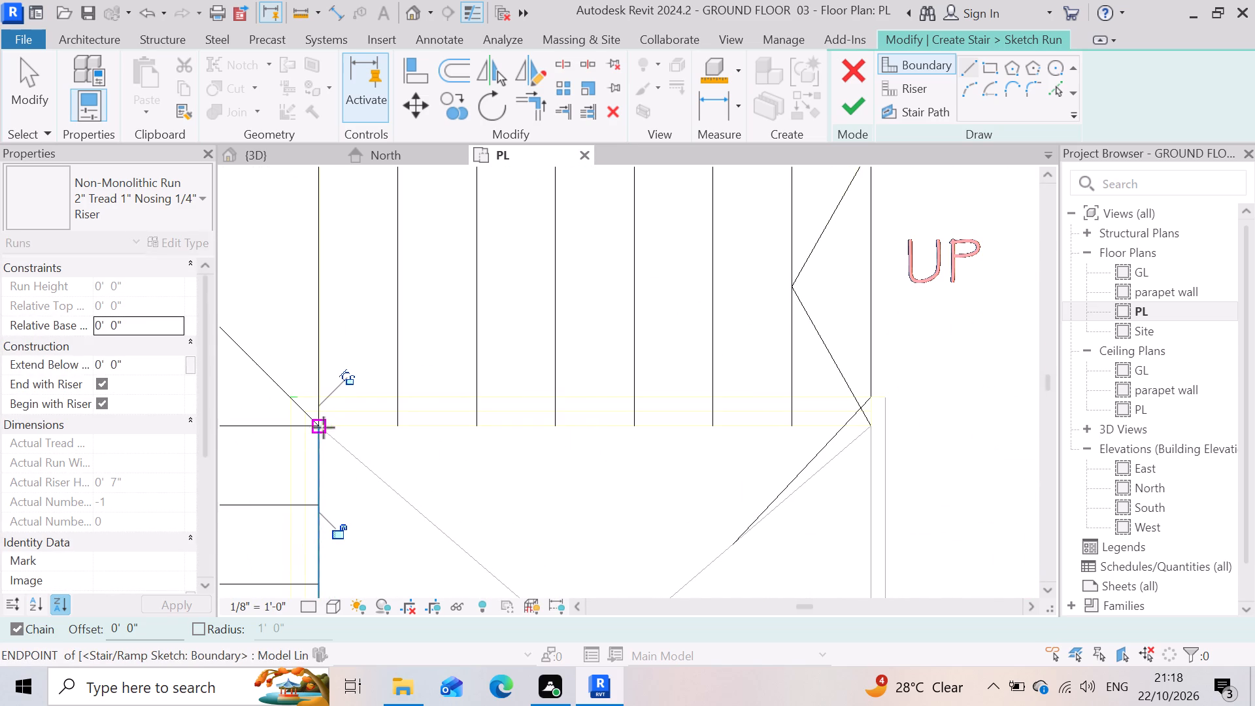
{"action": "left_click", "coordinate": [312, 425]}
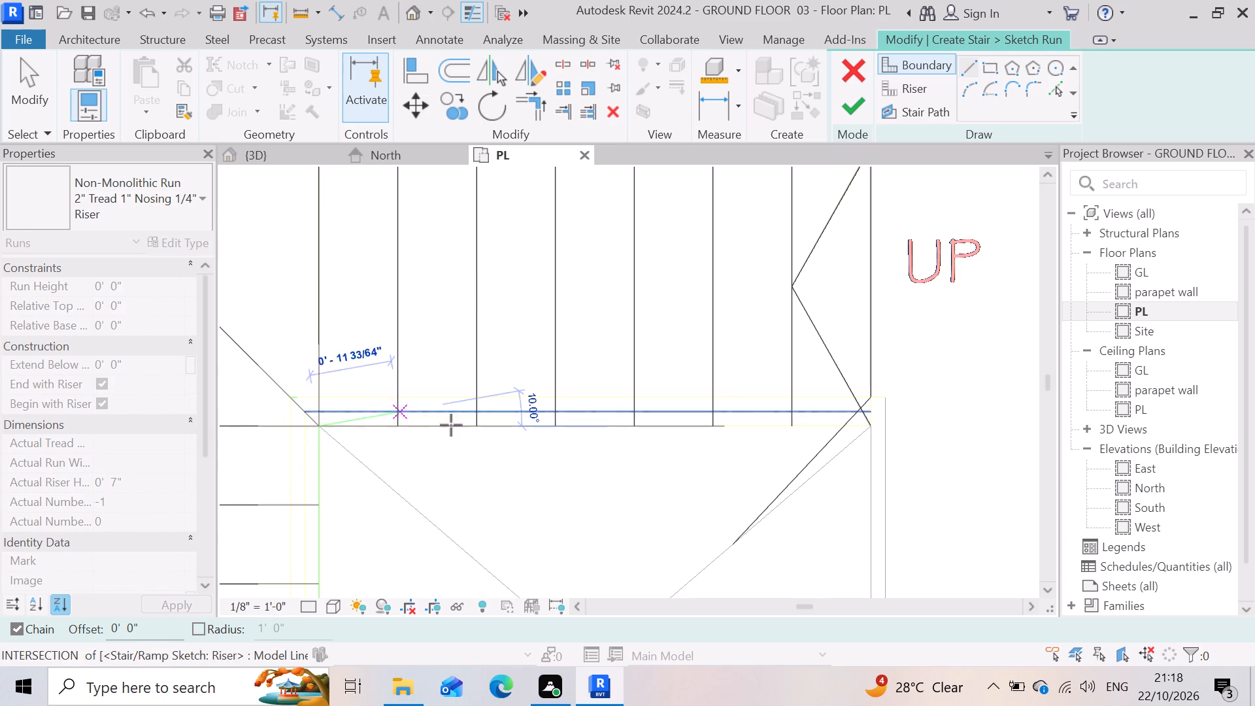
{"action": "left_click", "coordinate": [871, 430]}
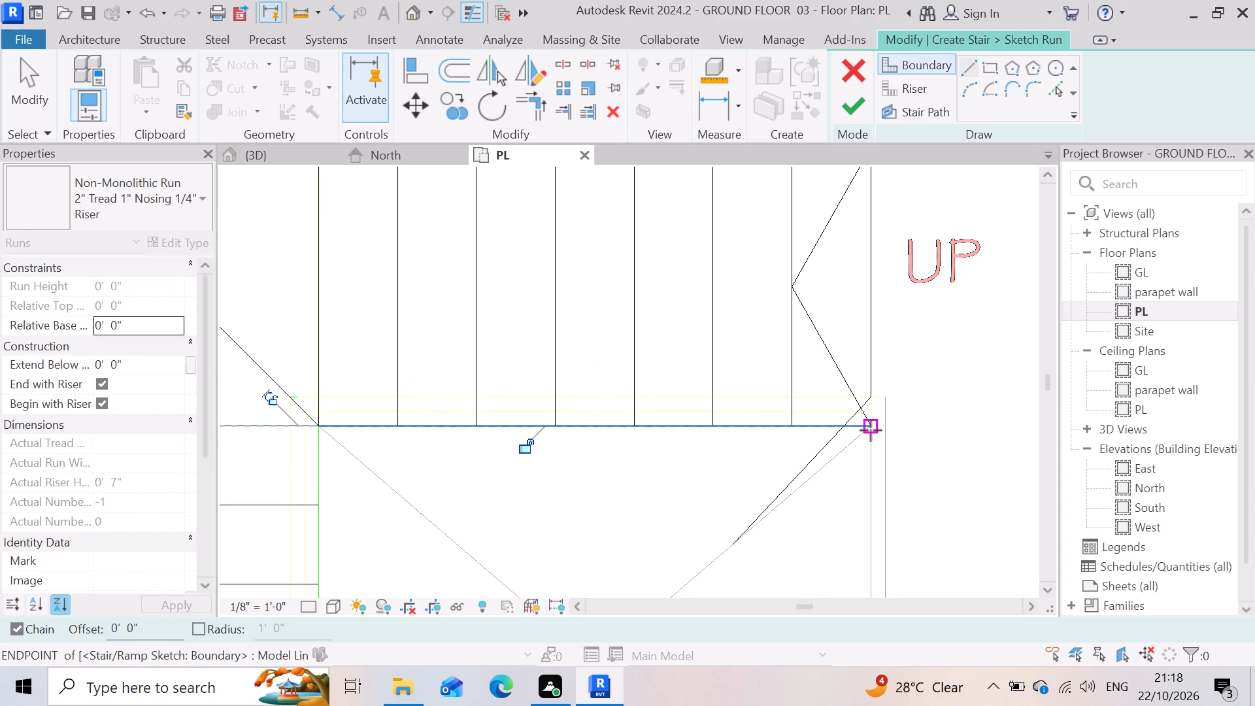
{"action": "key", "text": "Escape"}
Draw a 4" riser line extending the UP flight's open-end riser to the inner boundary corner.
{"action": "scroll", "coordinate": [911, 454], "scroll_direction": "up", "scroll_amount": 3}
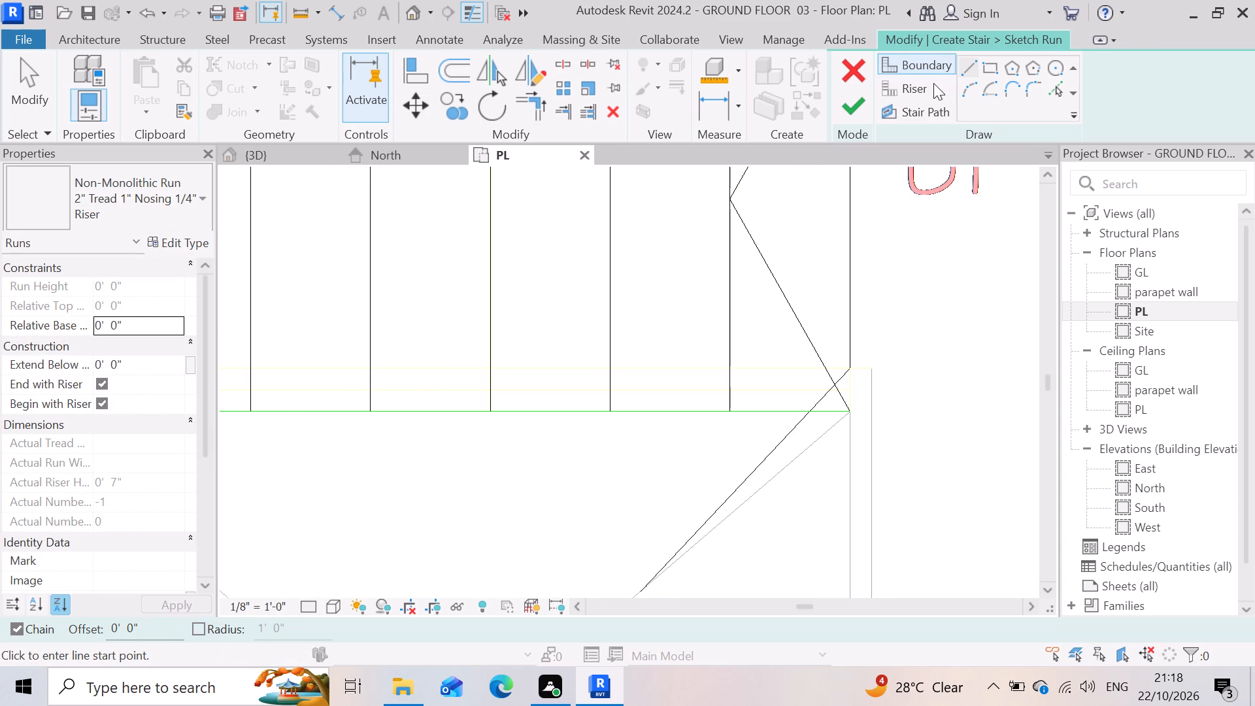
{"action": "left_click", "coordinate": [918, 90]}
{"action": "left_click", "coordinate": [964, 66]}
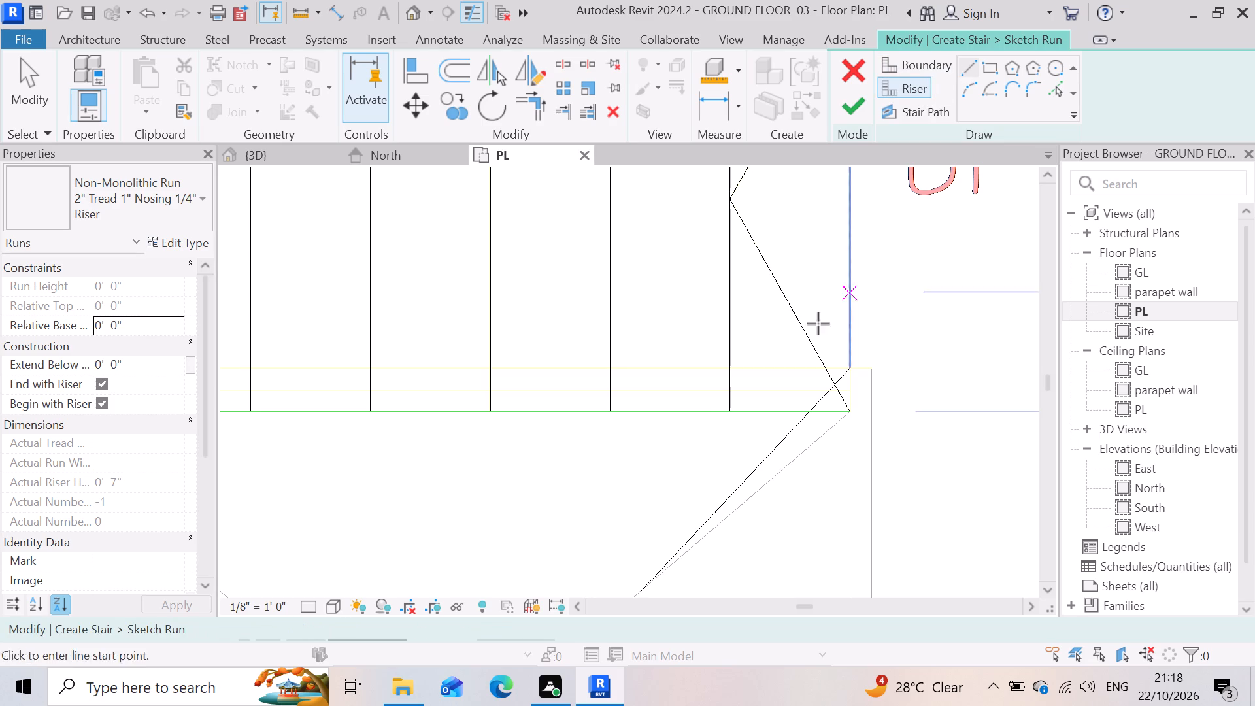
{"action": "left_click", "coordinate": [856, 371]}
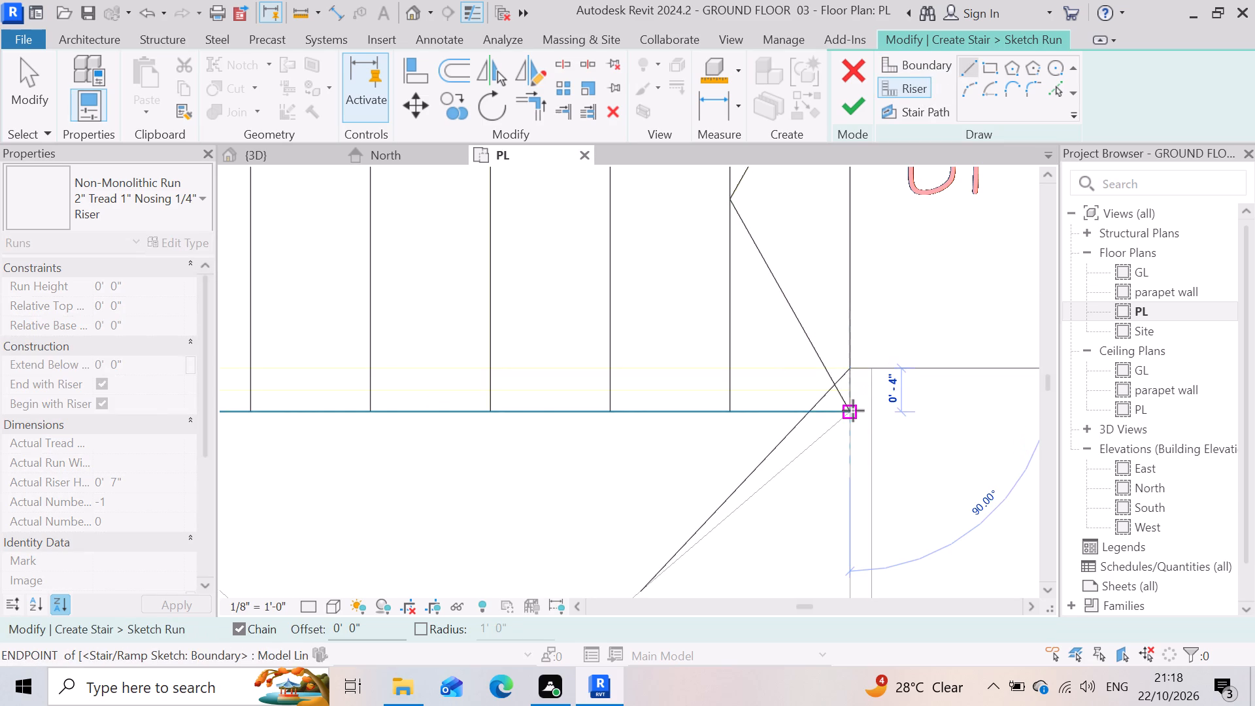
{"action": "left_click", "coordinate": [853, 411]}
{"action": "key", "text": "Escape"}
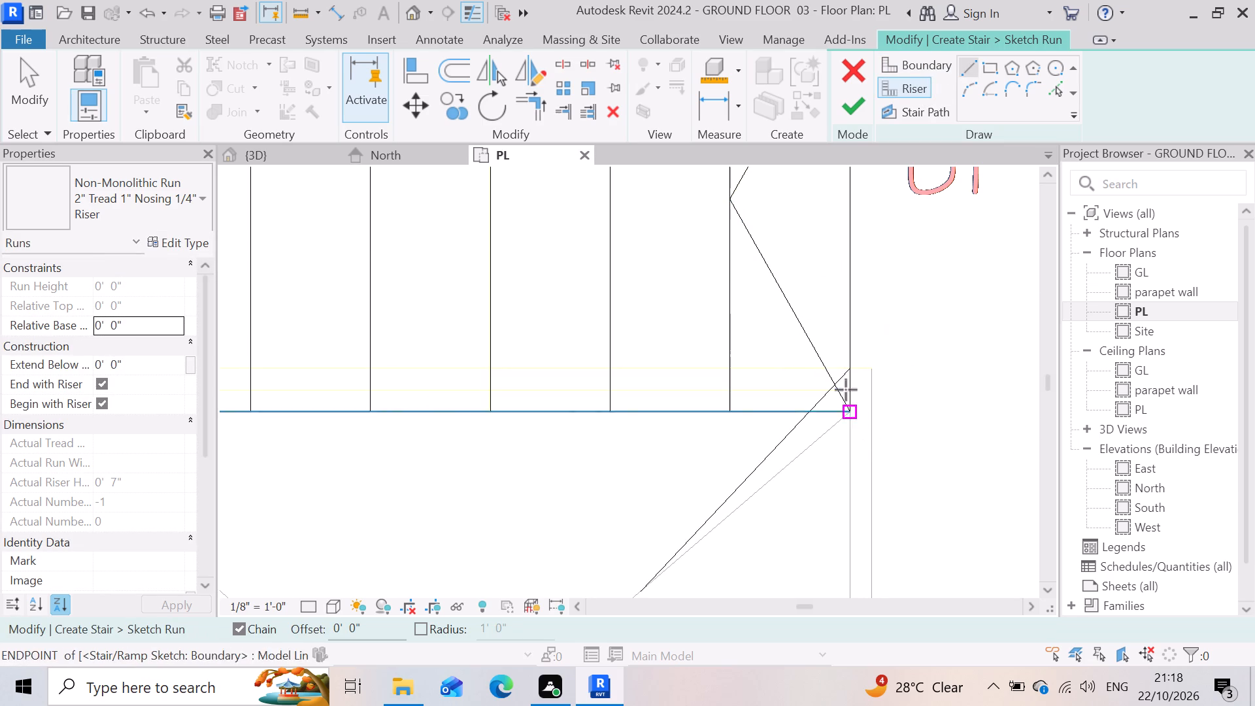
Draw a short riser line closing the gap between the DN flight's open-end riser and its inner boundary corner.
{"action": "scroll", "coordinate": [838, 372], "scroll_direction": "down", "scroll_amount": 14}
{"action": "scroll", "coordinate": [833, 518], "scroll_direction": "up", "scroll_amount": 3}
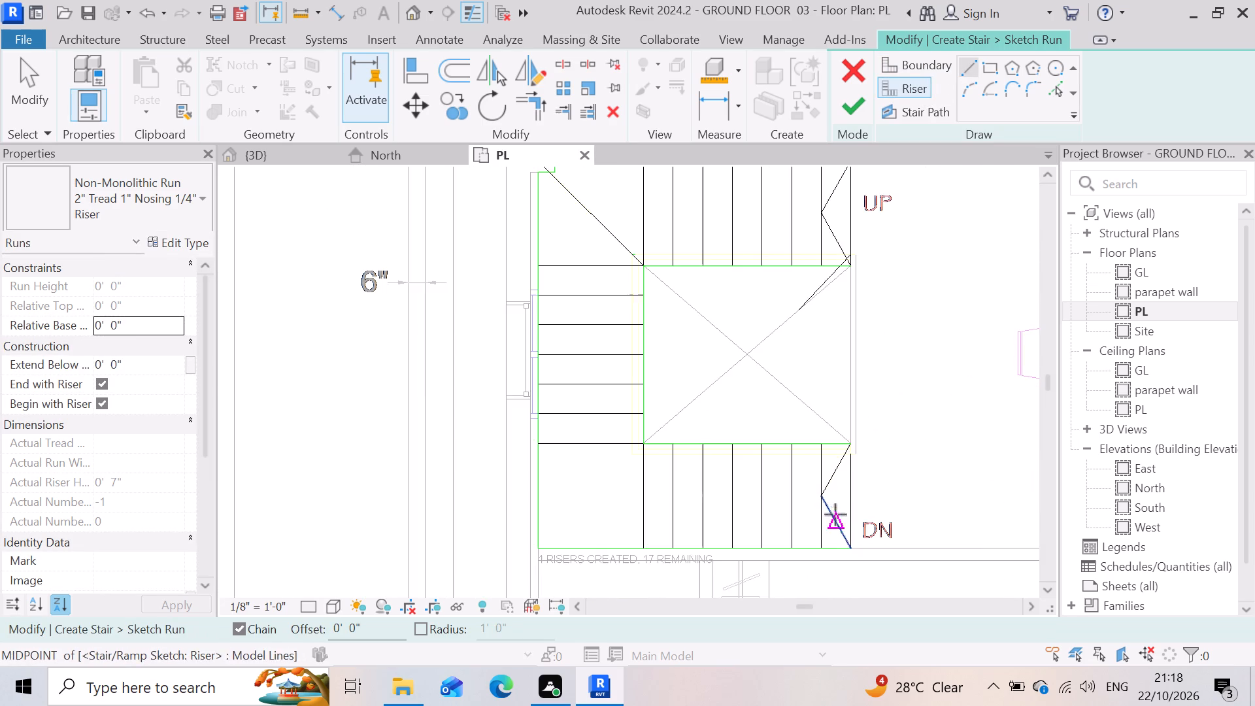
{"action": "scroll", "coordinate": [835, 514], "scroll_direction": "up", "scroll_amount": 13}
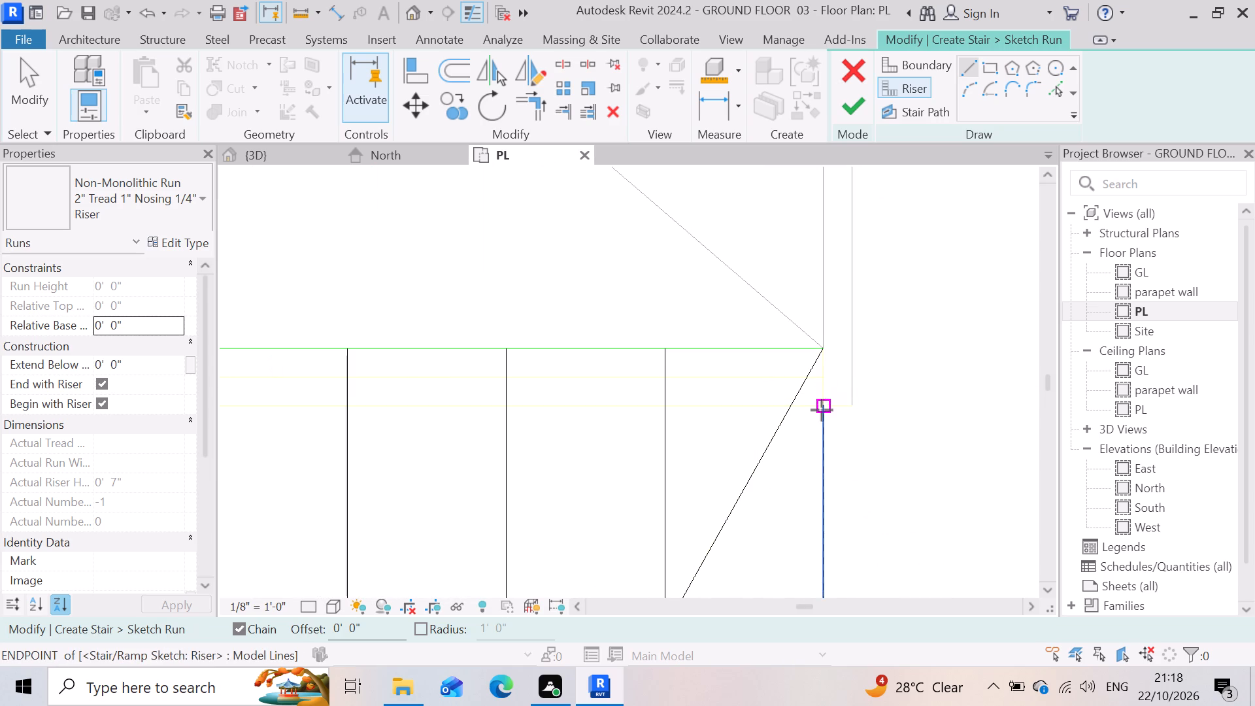
{"action": "left_click", "coordinate": [822, 410]}
{"action": "left_click", "coordinate": [826, 341]}
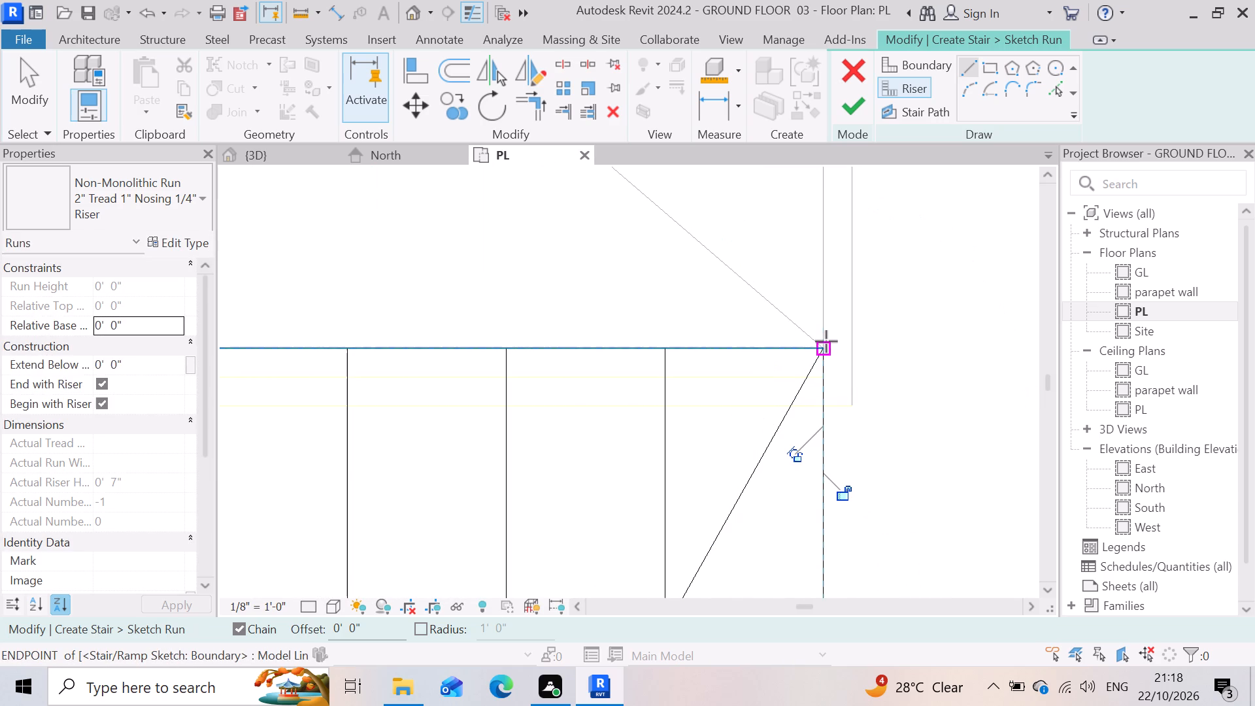
{"action": "key", "text": "Escape"}
{"action": "scroll", "coordinate": [934, 464], "scroll_direction": "down", "scroll_amount": 10}
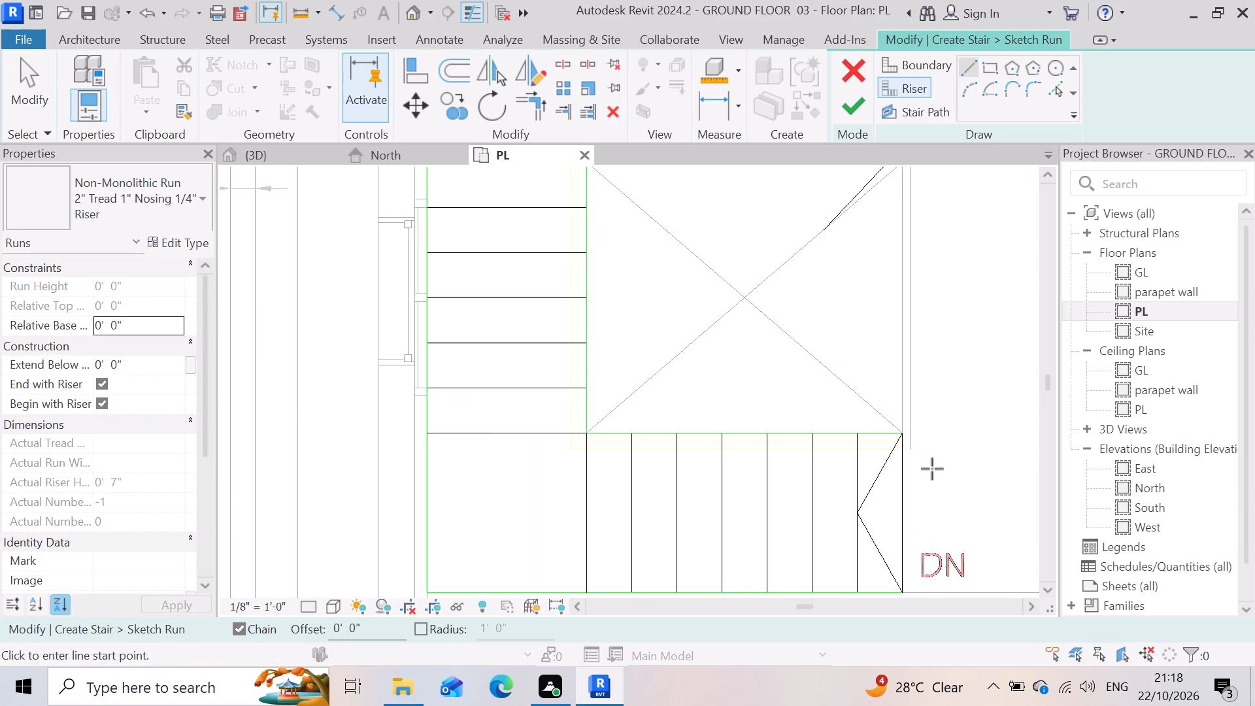
{"action": "scroll", "coordinate": [932, 469], "scroll_direction": "down", "scroll_amount": 5}
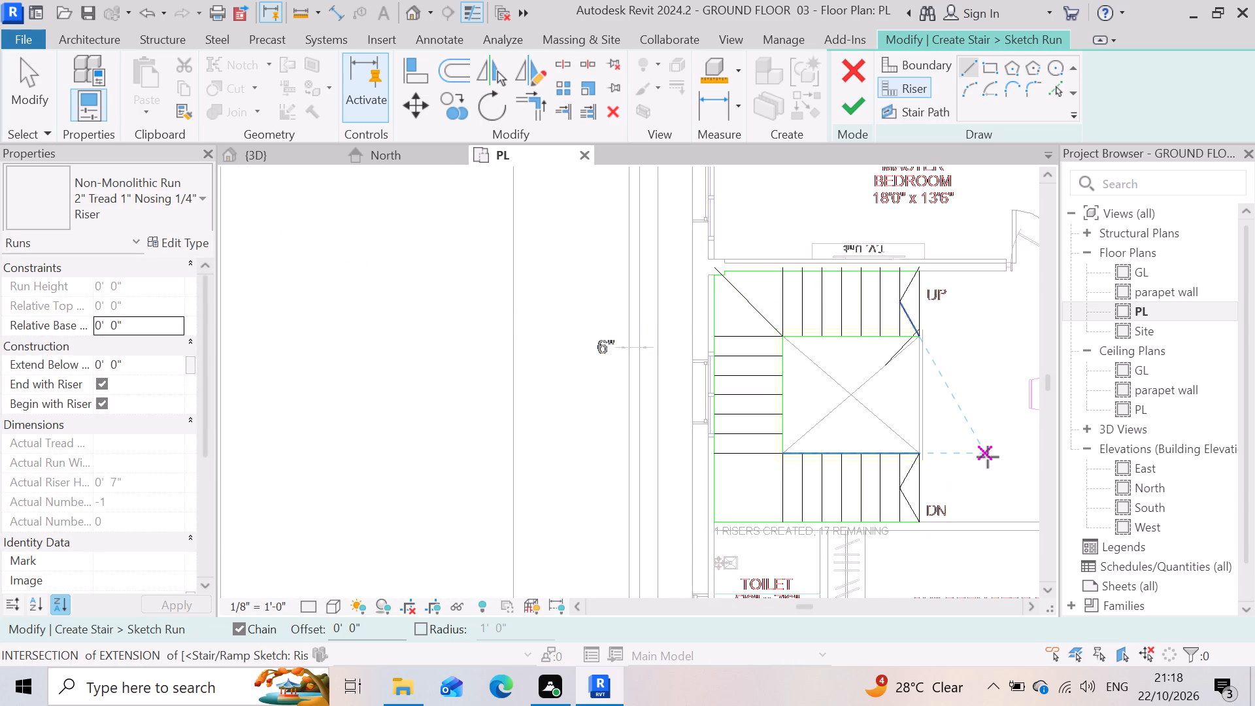
{"action": "key", "text": "Escape"}
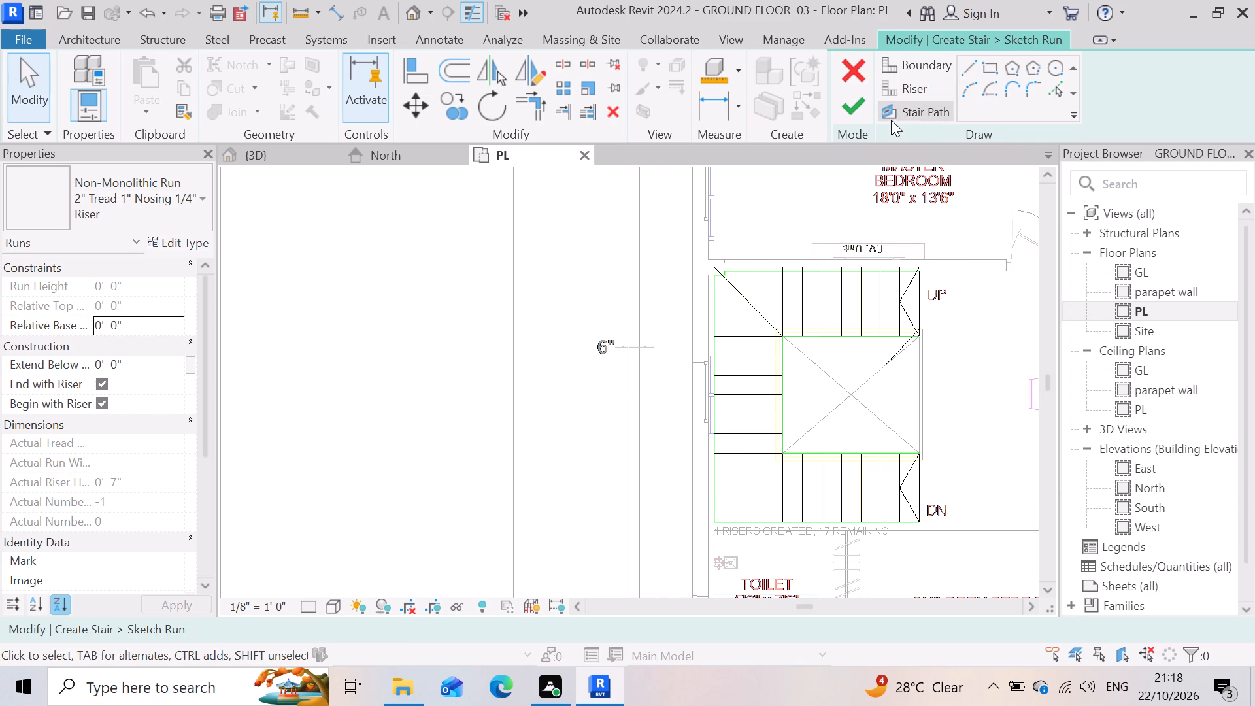
Draw a U-shaped stair path from the DN flight's open end: 9'-2" inward, 9'-0" along the middle flight, 9'-2" to the UP end.
{"action": "left_click", "coordinate": [912, 107]}
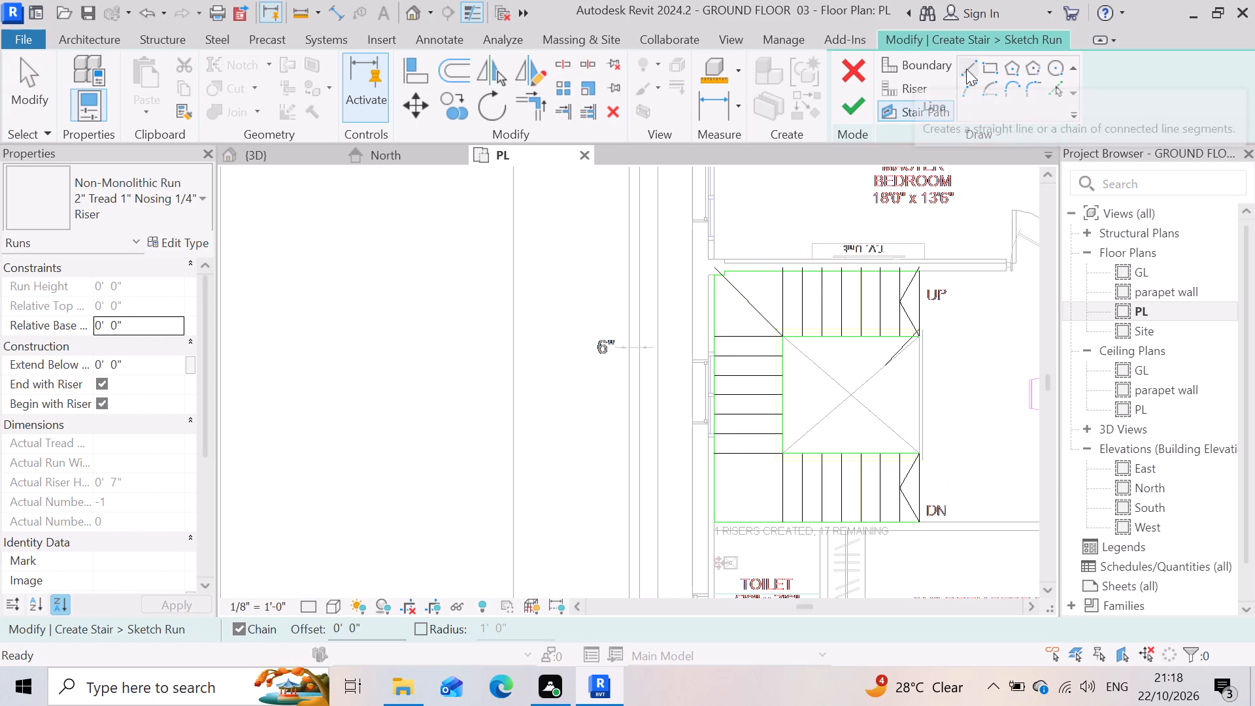
{"action": "left_click", "coordinate": [966, 69]}
{"action": "left_click", "coordinate": [920, 487]}
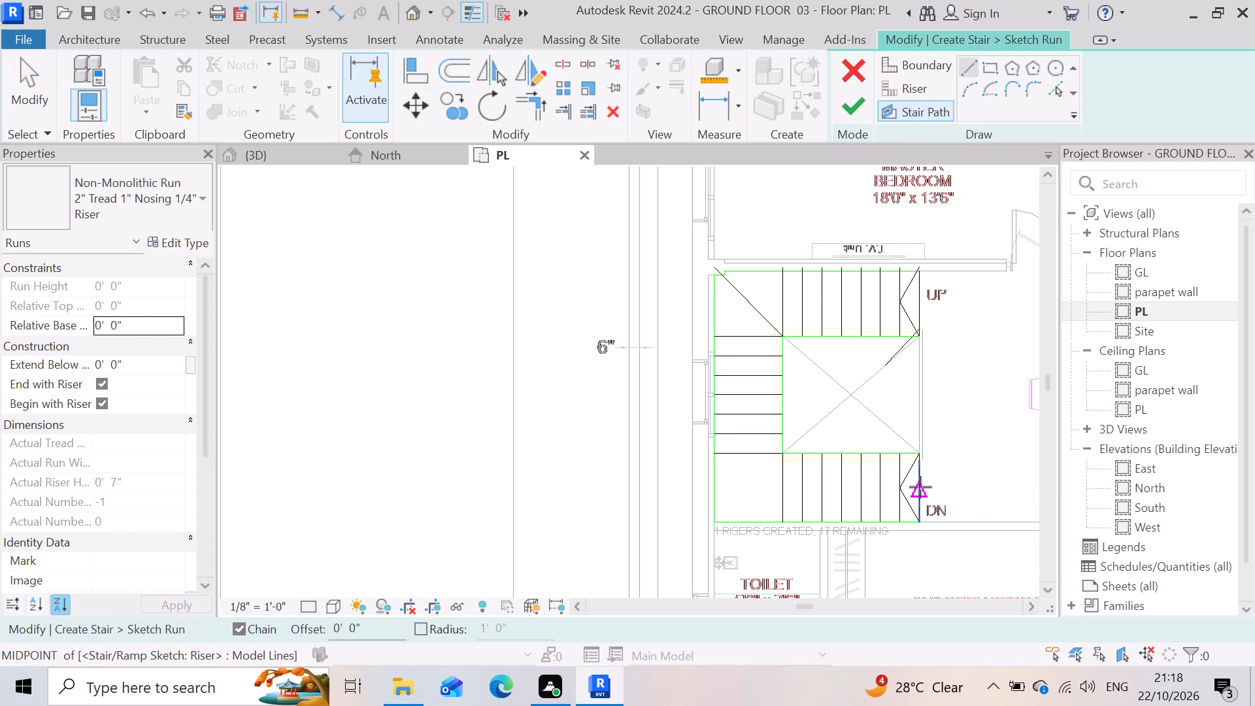
{"action": "left_click", "coordinate": [728, 498]}
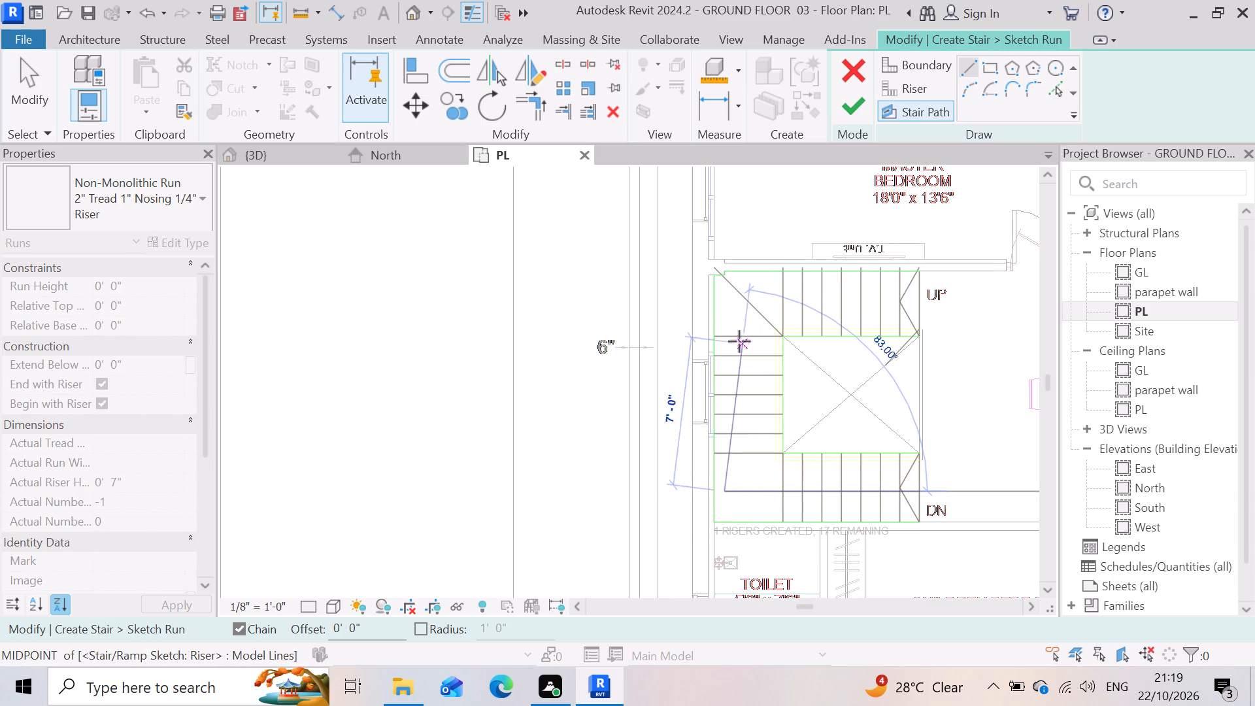
{"action": "left_click", "coordinate": [724, 304]}
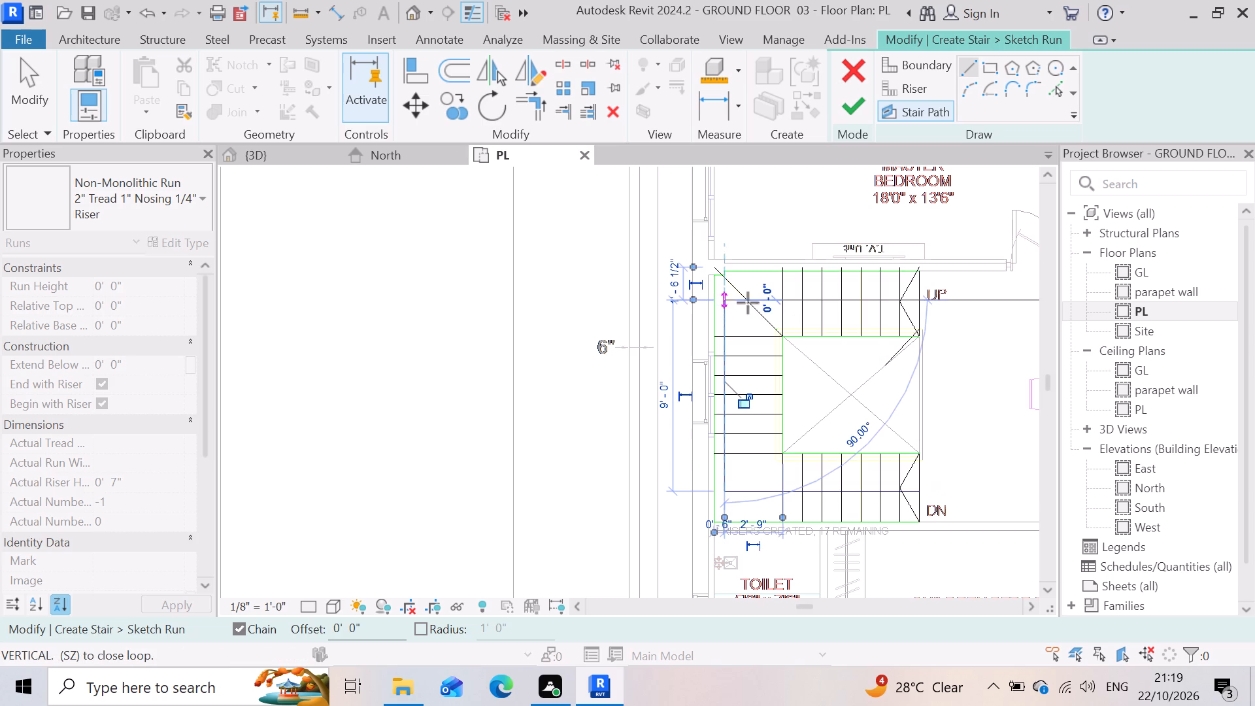
{"action": "left_click", "coordinate": [919, 299]}
{"action": "key", "text": "Escape"}
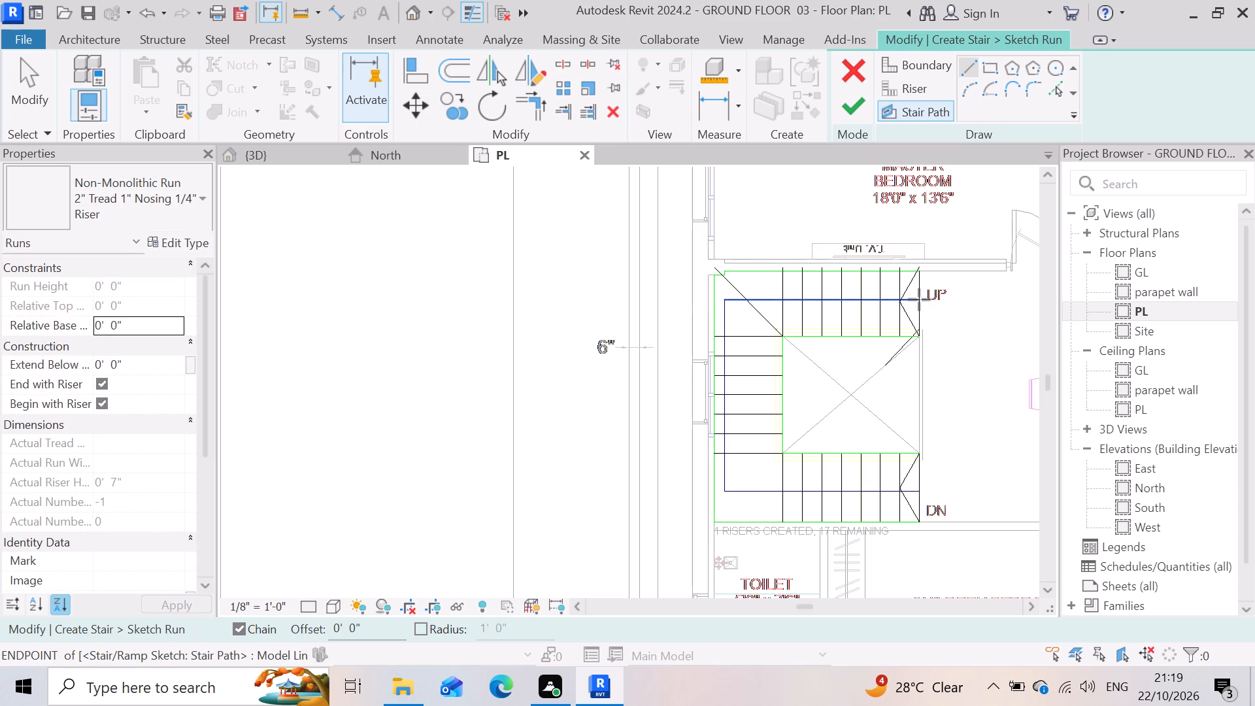
{"action": "scroll", "coordinate": [828, 392], "scroll_direction": "down", "scroll_amount": 3}
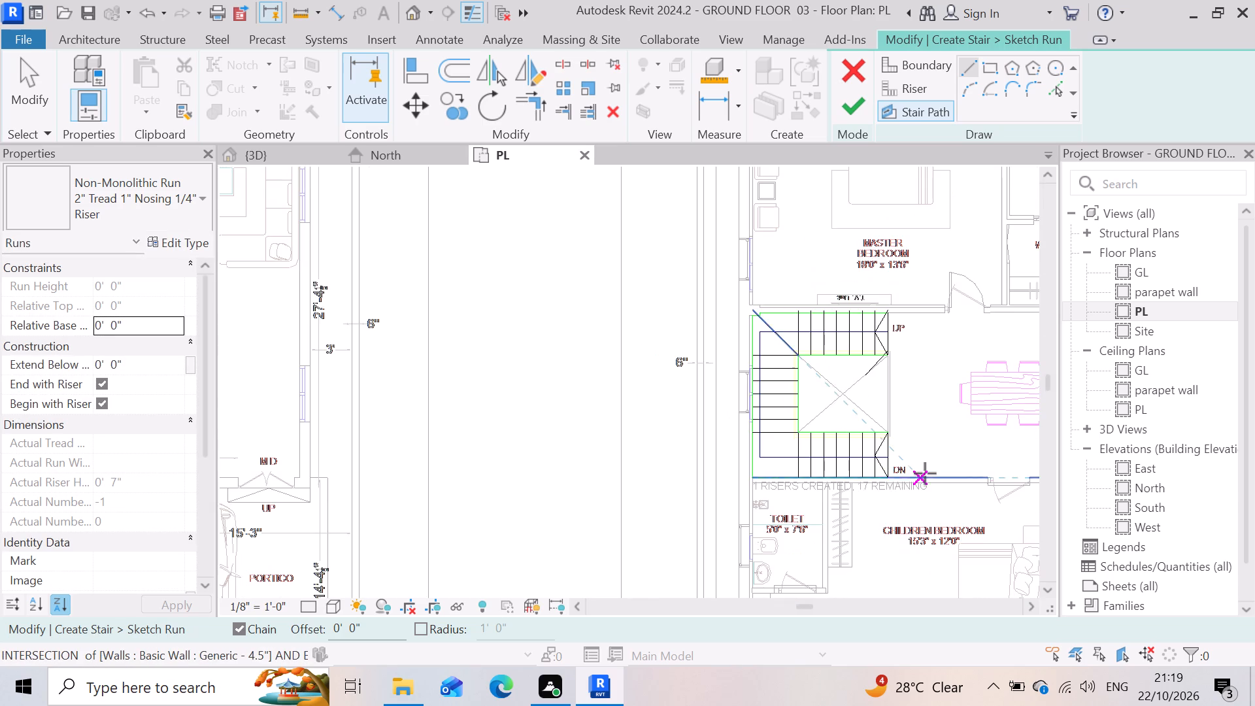
{"action": "scroll", "coordinate": [925, 473], "scroll_direction": "down", "scroll_amount": 4}
{"action": "scroll", "coordinate": [942, 432], "scroll_direction": "up", "scroll_amount": 7}
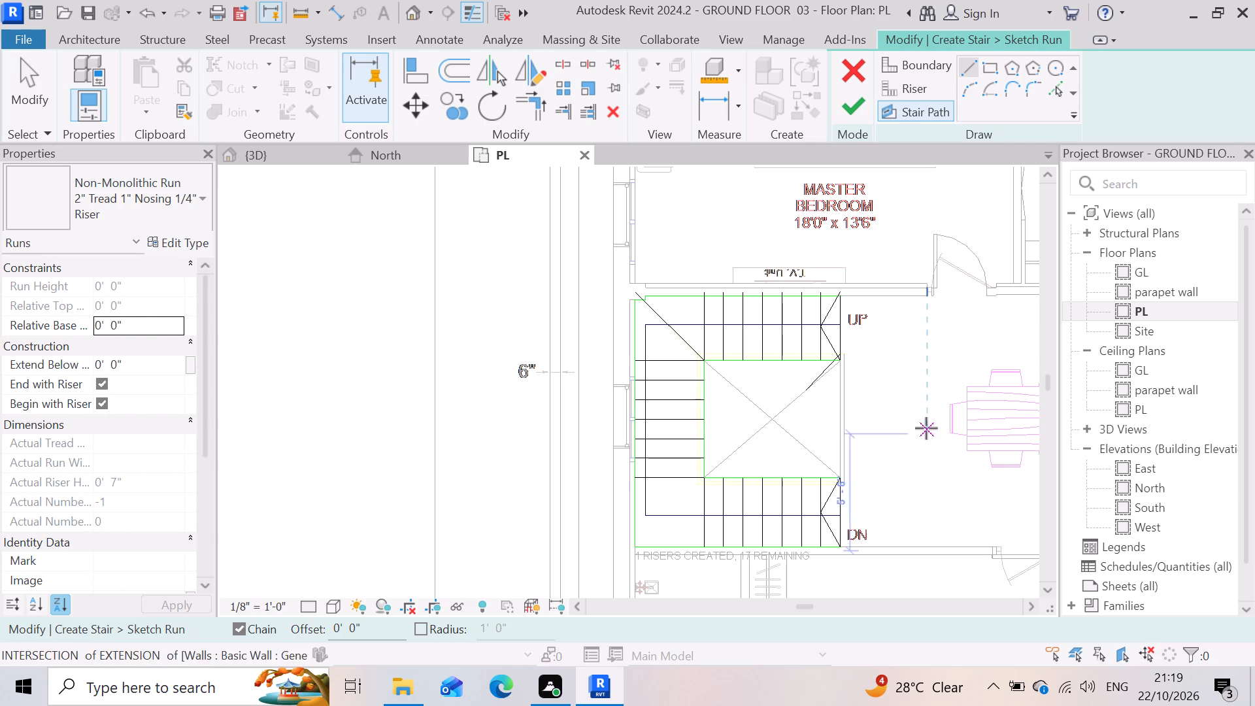
{"action": "key", "text": "Escape"}
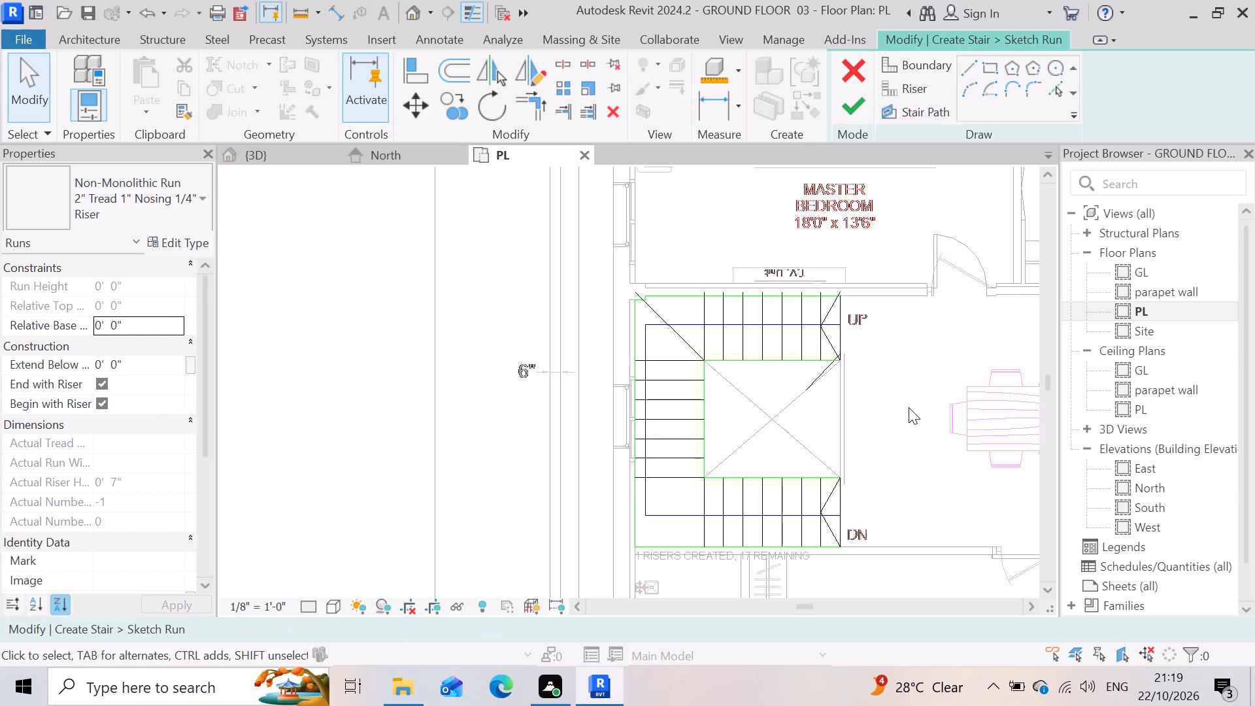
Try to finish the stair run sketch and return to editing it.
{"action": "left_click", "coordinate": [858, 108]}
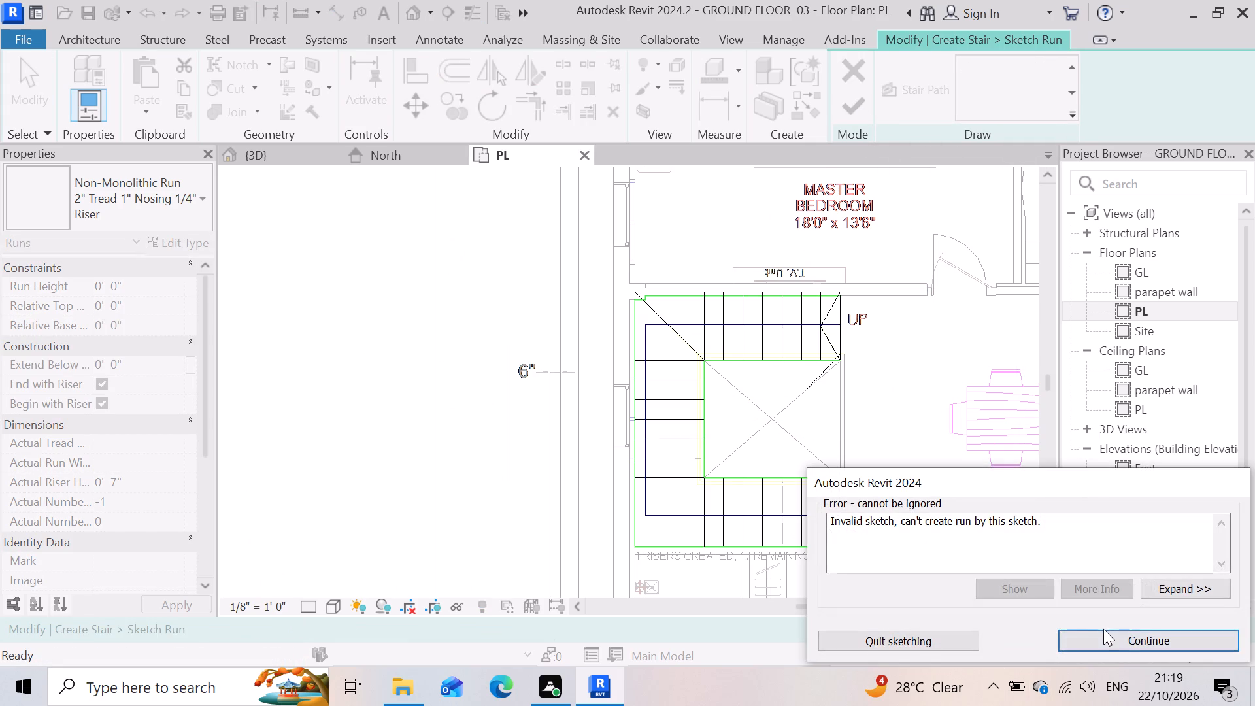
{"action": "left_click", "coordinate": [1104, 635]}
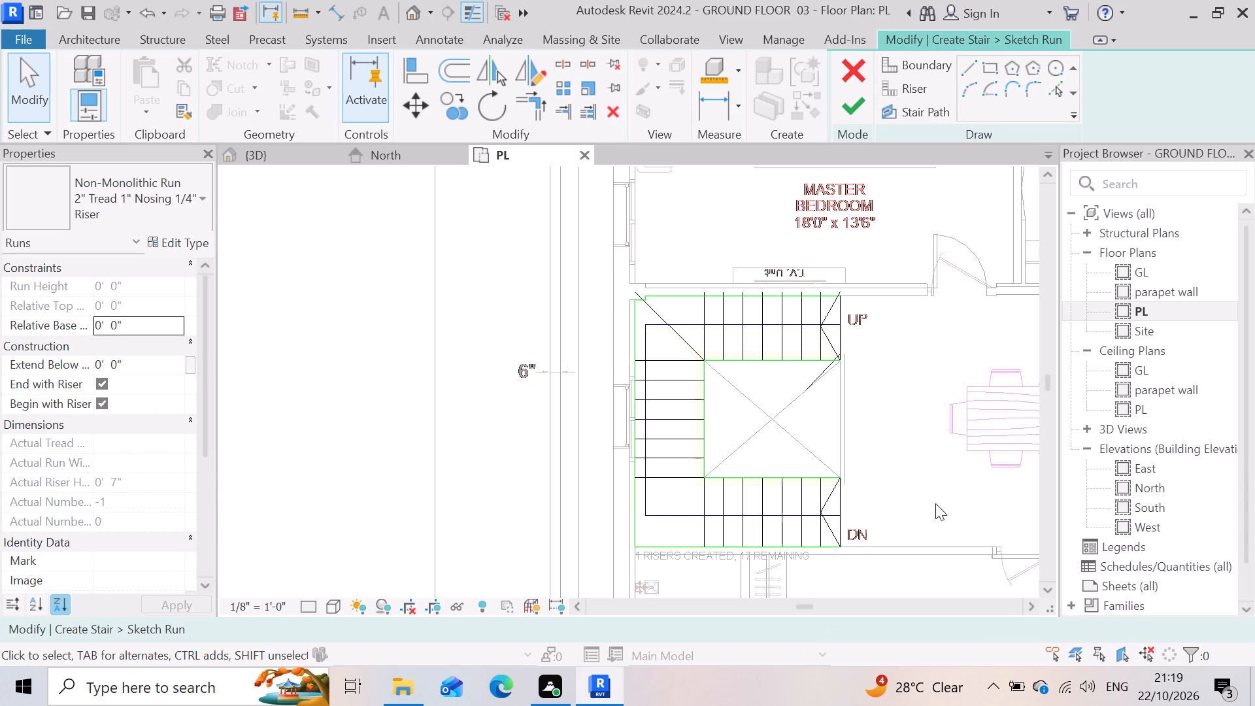
Delete the outer boundary line of the UP flight beside the T.V. unit wall.
{"action": "scroll", "coordinate": [825, 334], "scroll_direction": "up", "scroll_amount": 3}
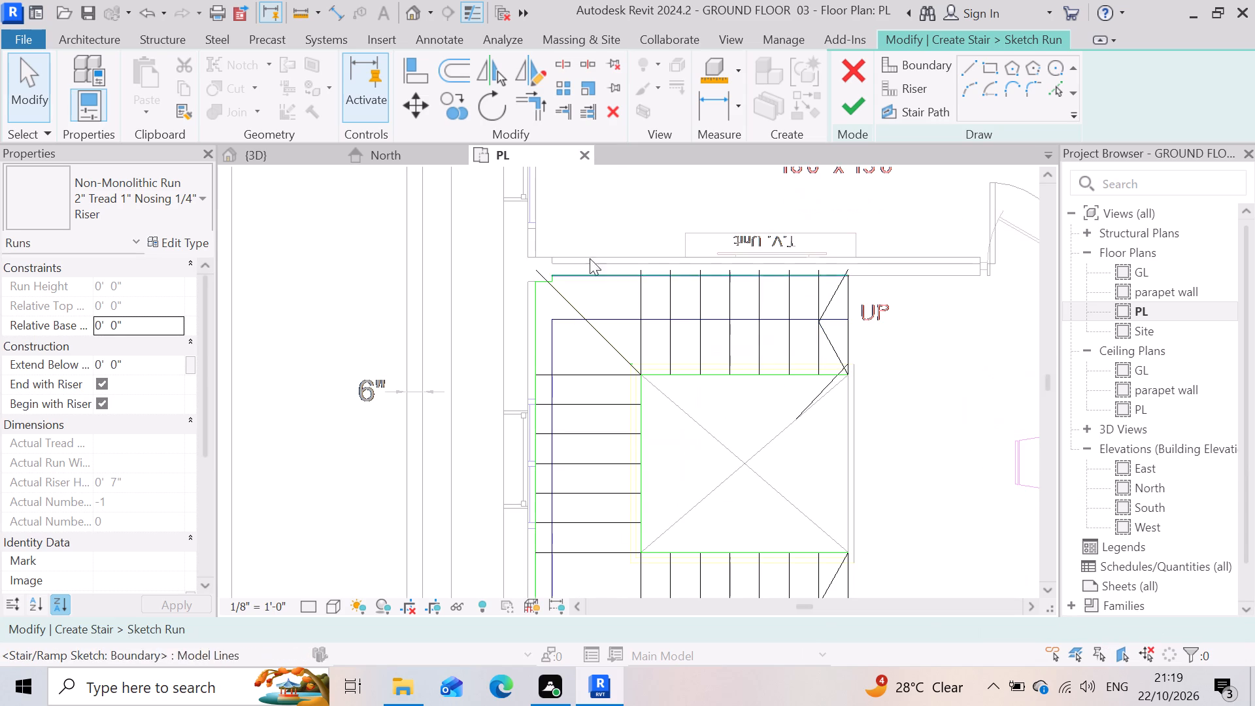
{"action": "scroll", "coordinate": [608, 249], "scroll_direction": "up", "scroll_amount": 3}
{"action": "scroll", "coordinate": [667, 276], "scroll_direction": "up", "scroll_amount": 4}
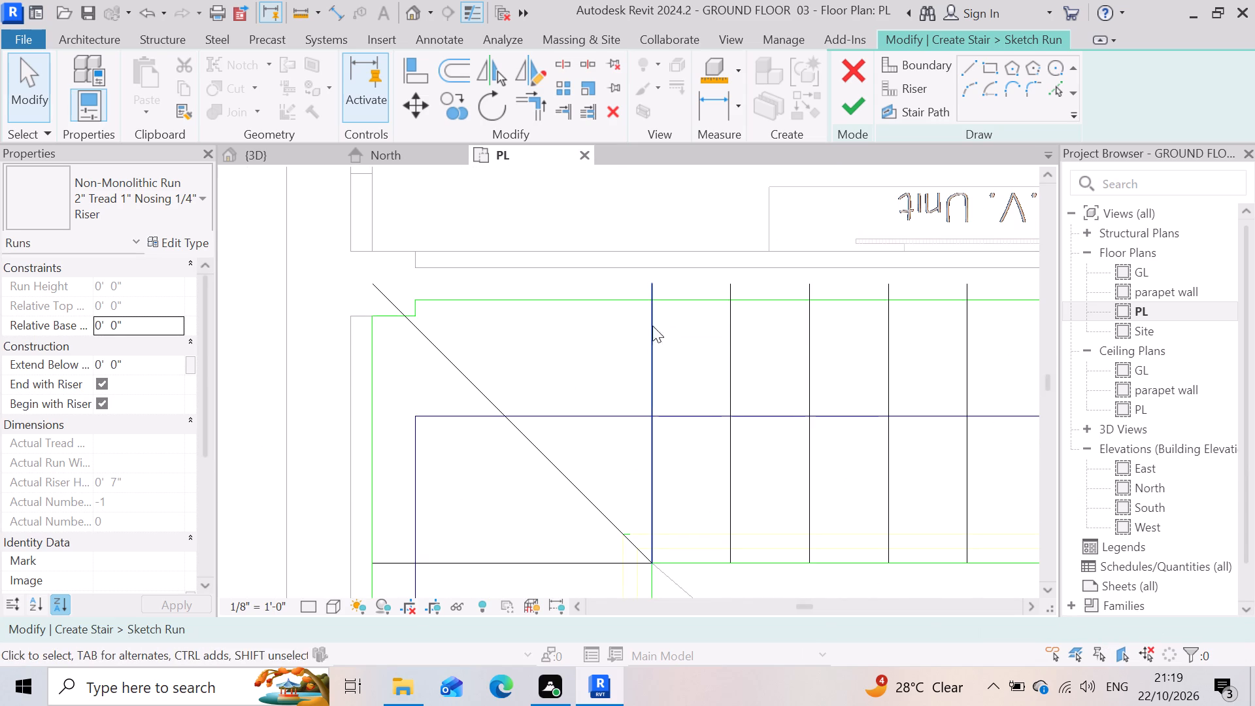
{"action": "left_click", "coordinate": [671, 305]}
{"action": "scroll", "coordinate": [646, 324], "scroll_direction": "down", "scroll_amount": 4}
{"action": "key", "text": "Delete"}
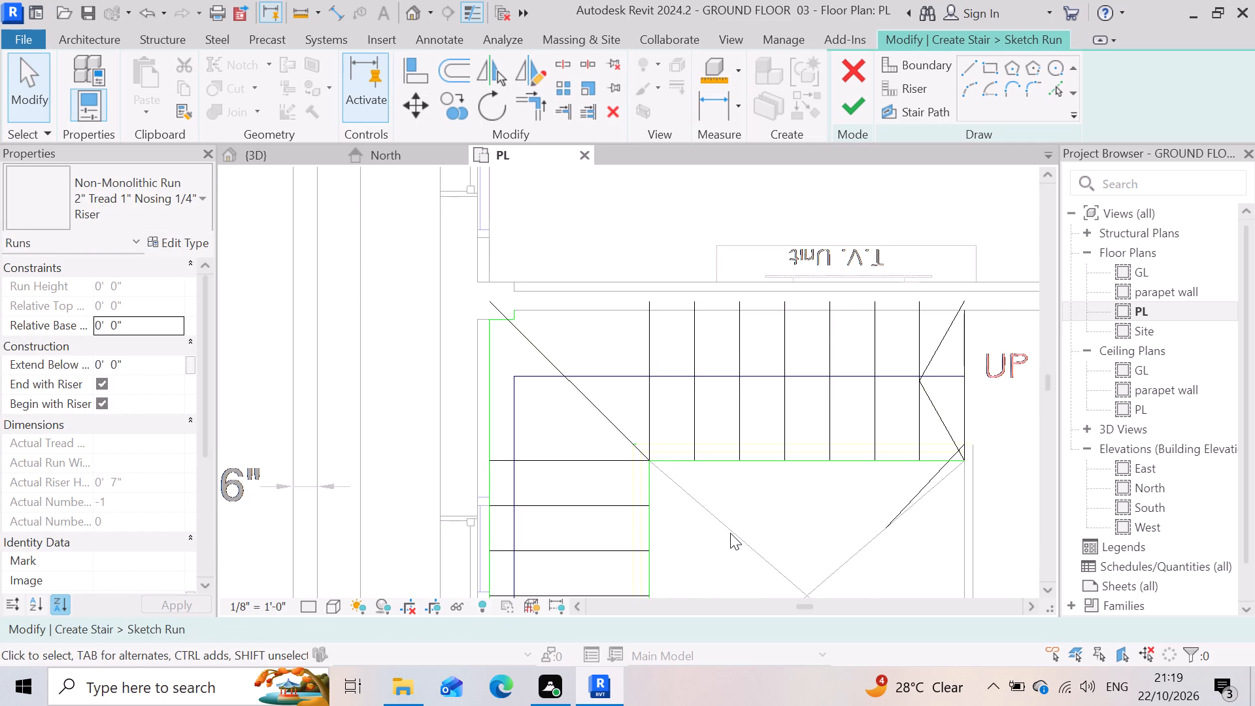
Delete the long vertical riser line at the UP flight's open end.
{"action": "scroll", "coordinate": [905, 309], "scroll_direction": "up", "scroll_amount": 4}
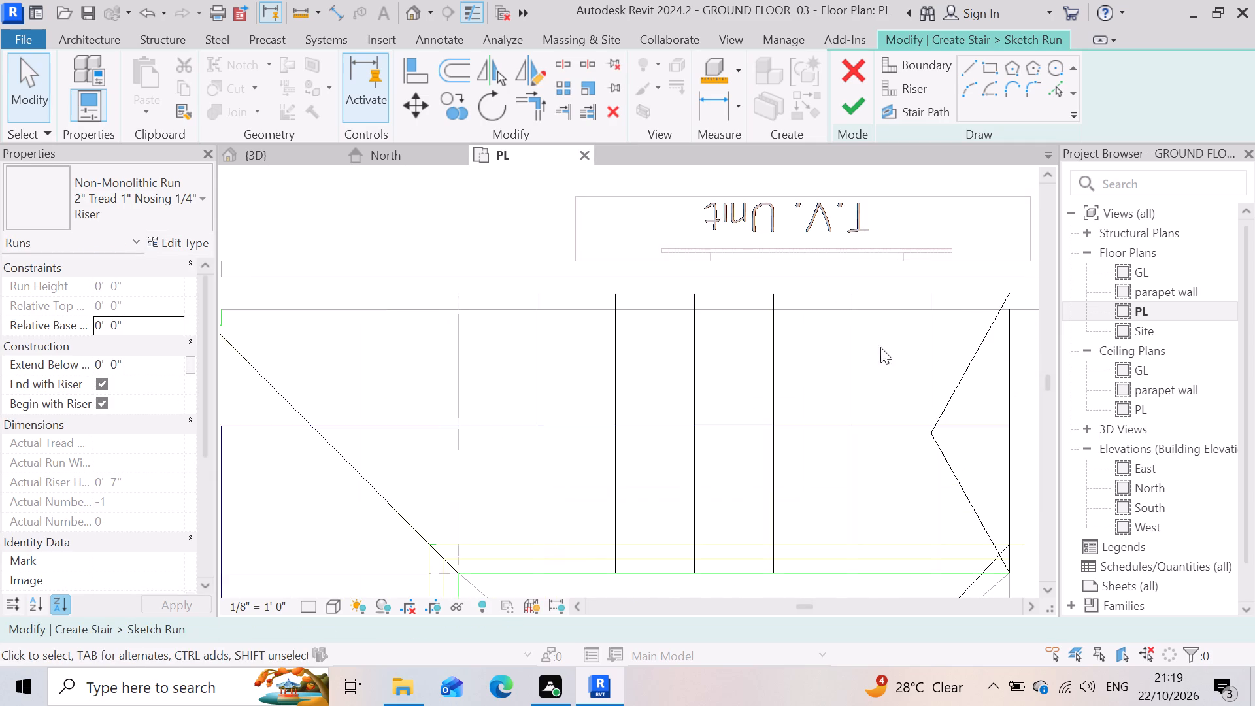
{"action": "scroll", "coordinate": [729, 454], "scroll_direction": "down", "scroll_amount": 3}
{"action": "scroll", "coordinate": [907, 380], "scroll_direction": "up", "scroll_amount": 3}
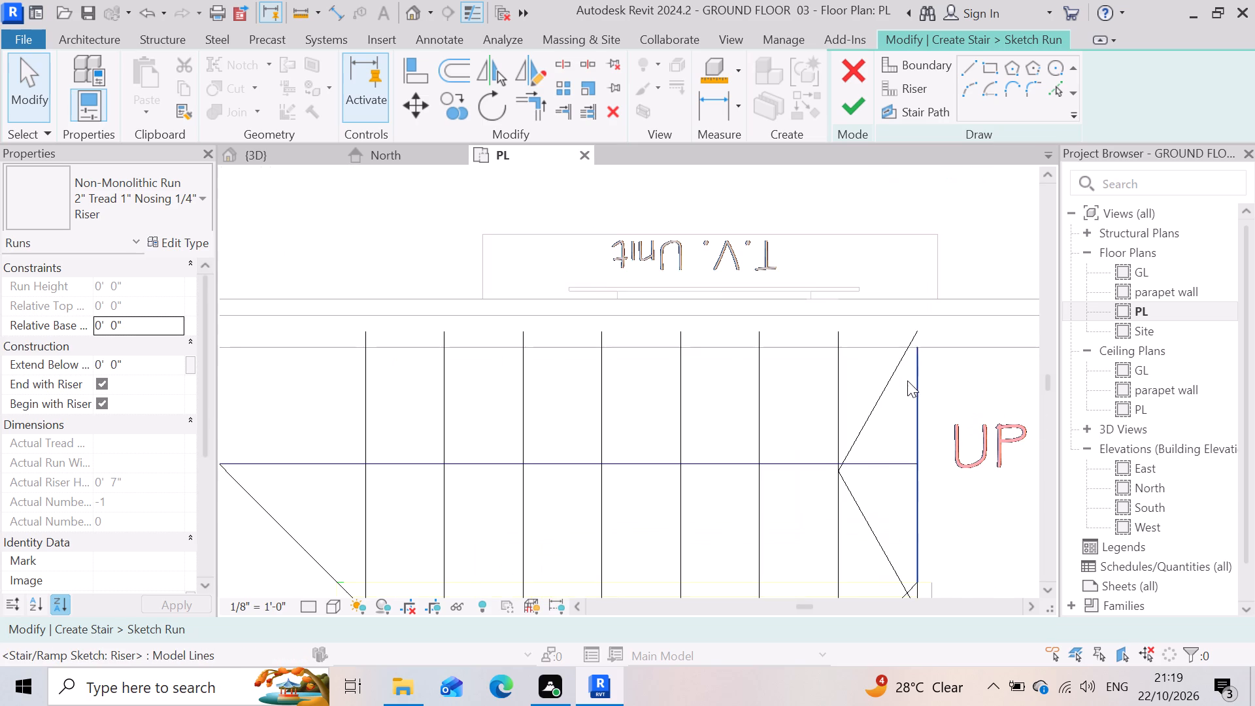
{"action": "left_click", "coordinate": [916, 389]}
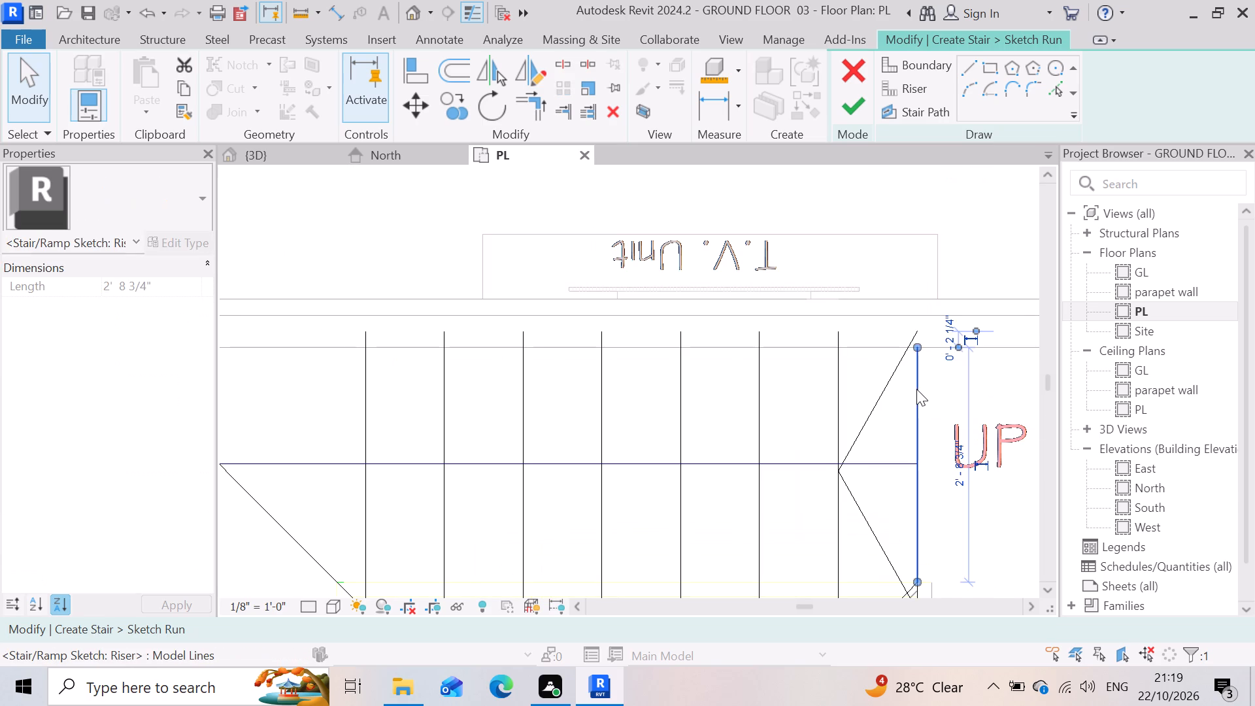
{"action": "key", "text": "Delete"}
Draw a horizontal boundary line about 9' long across the UP flight's outer riser ends, from its open-end corner towards the corner jog.
{"action": "scroll", "coordinate": [907, 402], "scroll_direction": "down", "scroll_amount": 6}
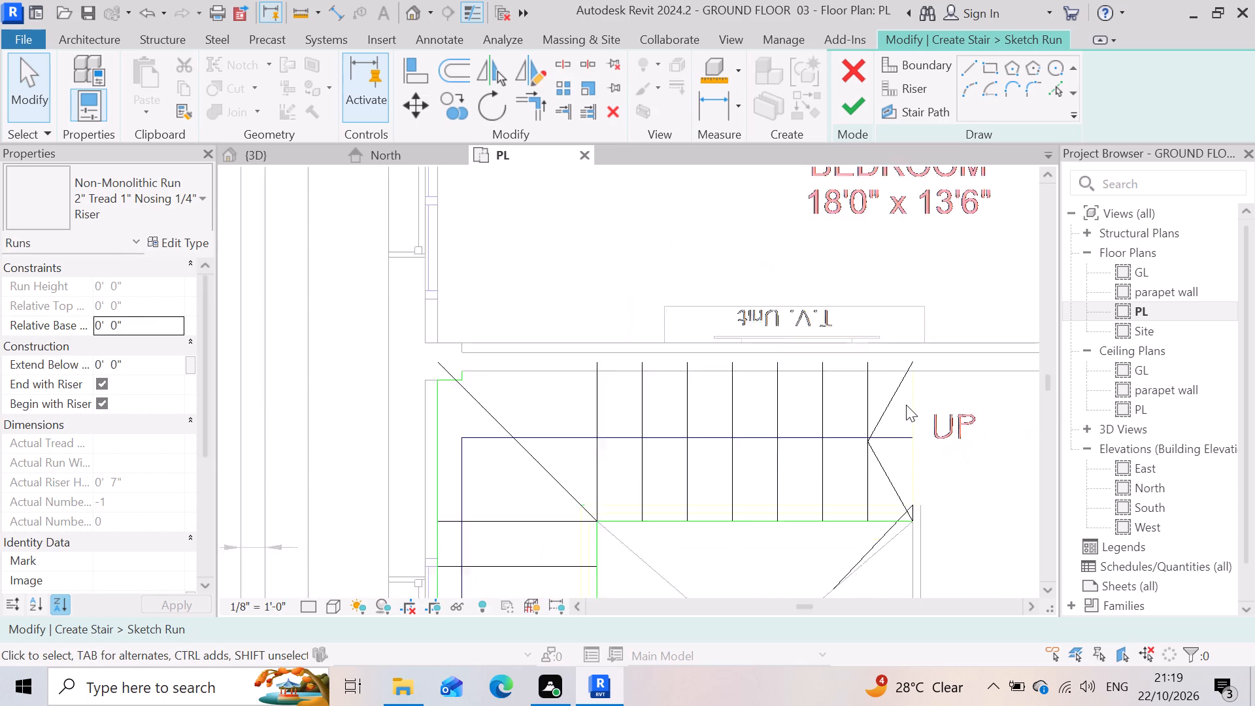
{"action": "scroll", "coordinate": [906, 405], "scroll_direction": "down", "scroll_amount": 2}
{"action": "scroll", "coordinate": [950, 396], "scroll_direction": "up", "scroll_amount": 3}
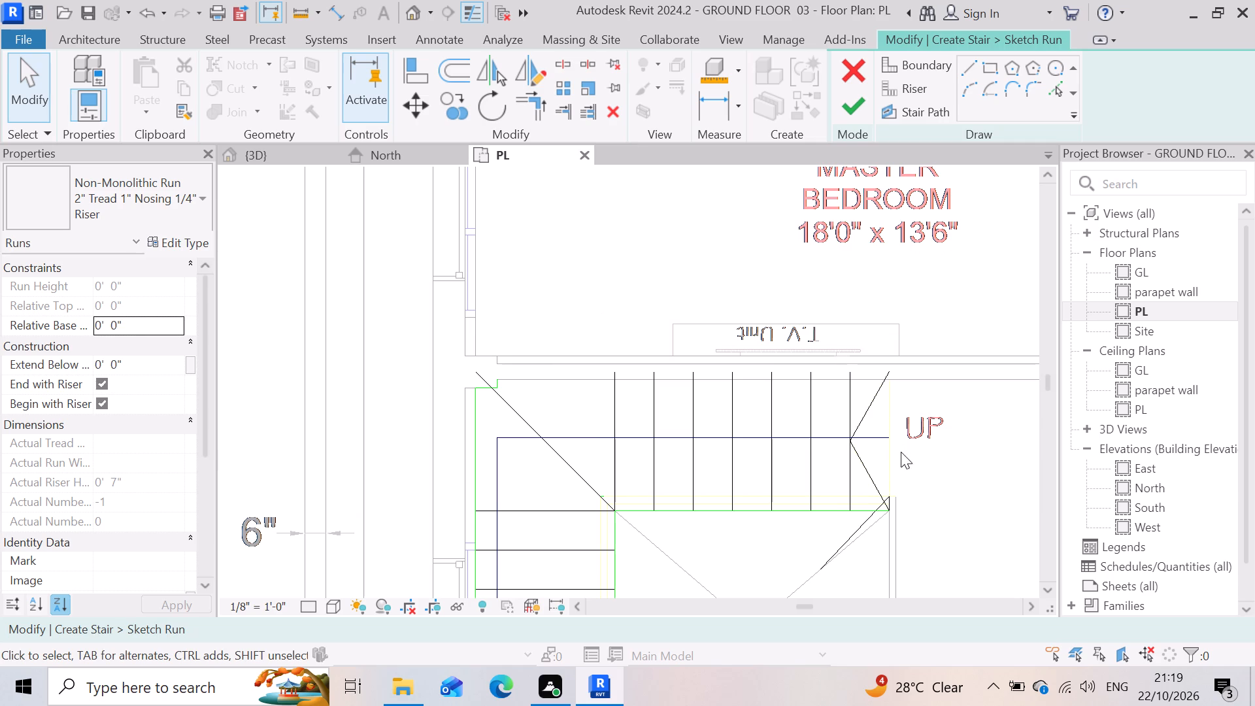
{"action": "scroll", "coordinate": [894, 426], "scroll_direction": "up", "scroll_amount": 4}
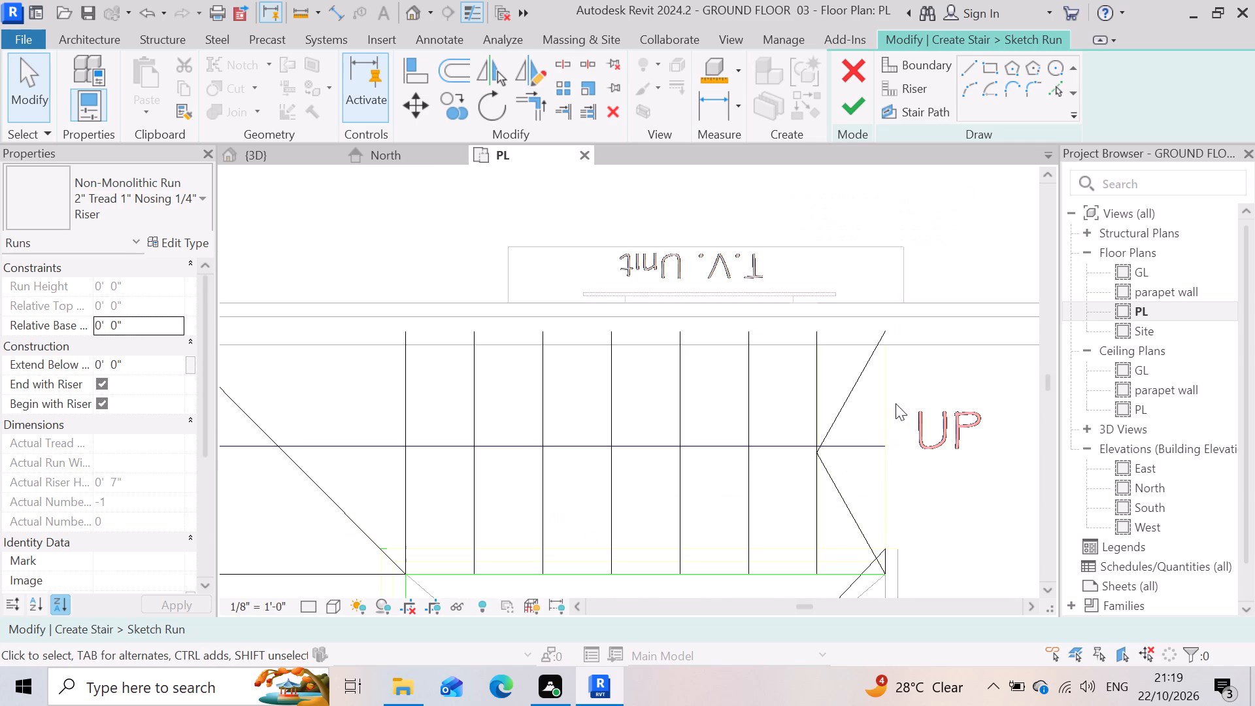
{"action": "scroll", "coordinate": [911, 371], "scroll_direction": "down", "scroll_amount": 11}
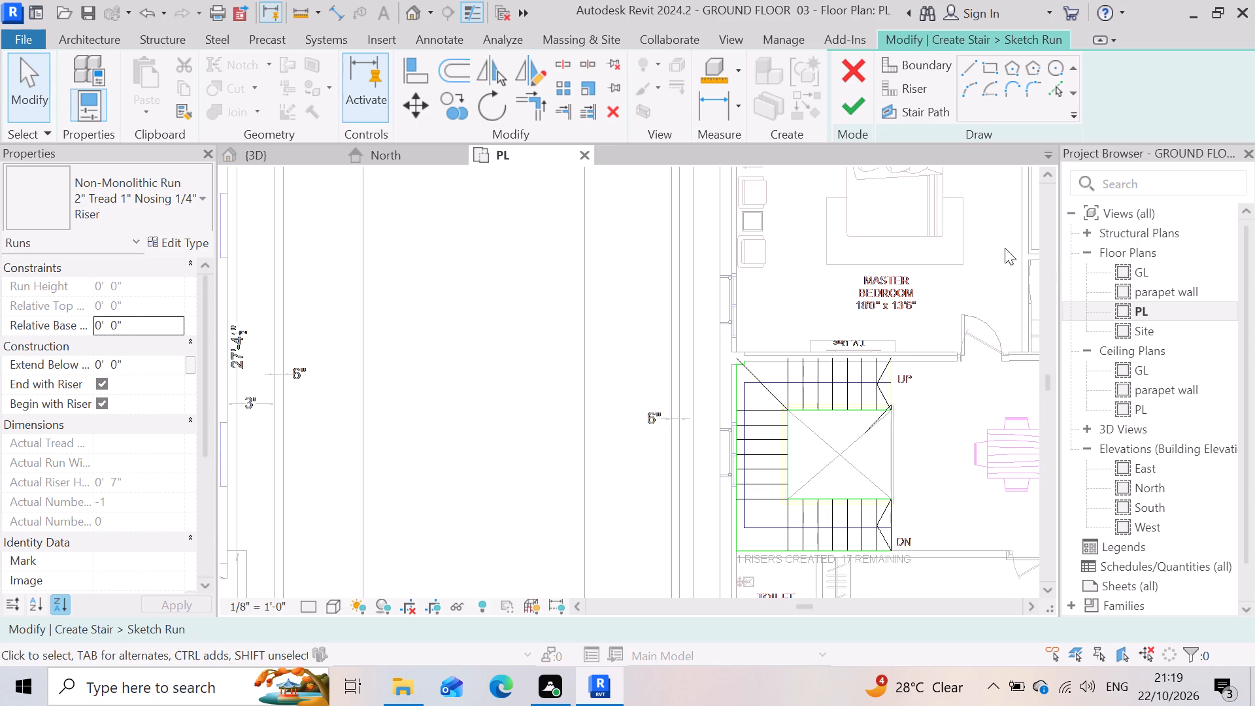
{"action": "left_click", "coordinate": [935, 66]}
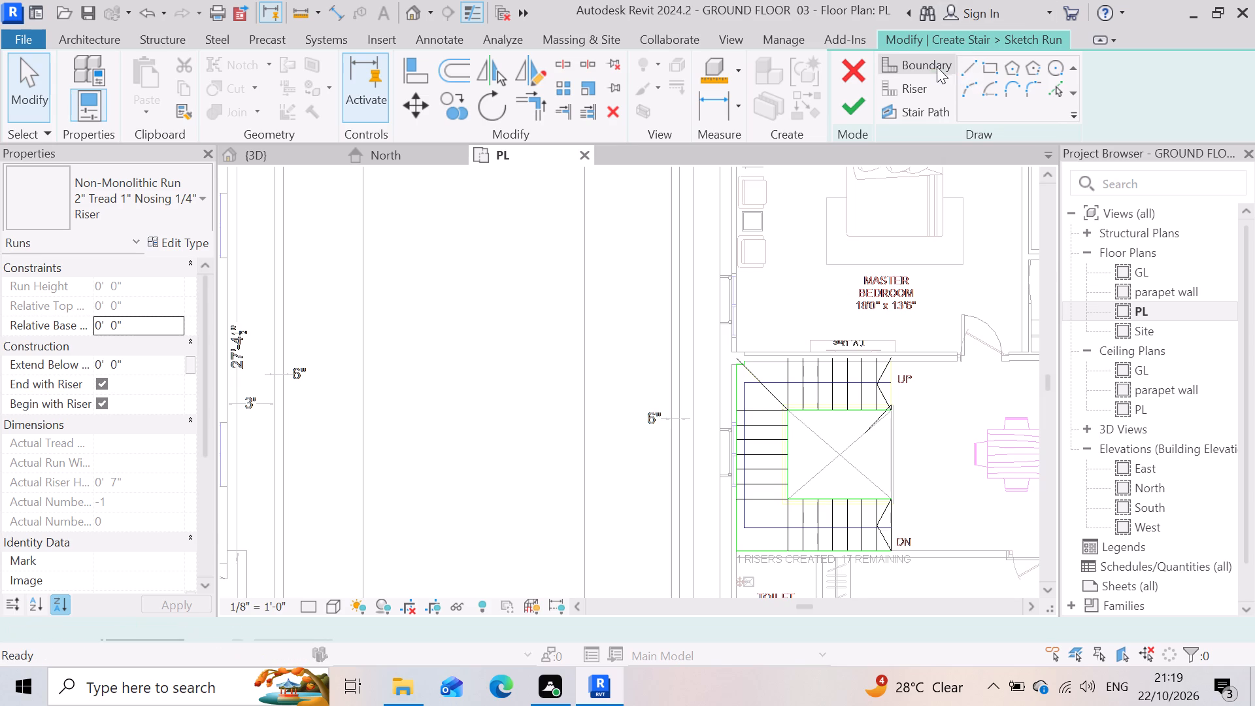
{"action": "left_click", "coordinate": [975, 62]}
{"action": "scroll", "coordinate": [894, 392], "scroll_direction": "up", "scroll_amount": 3}
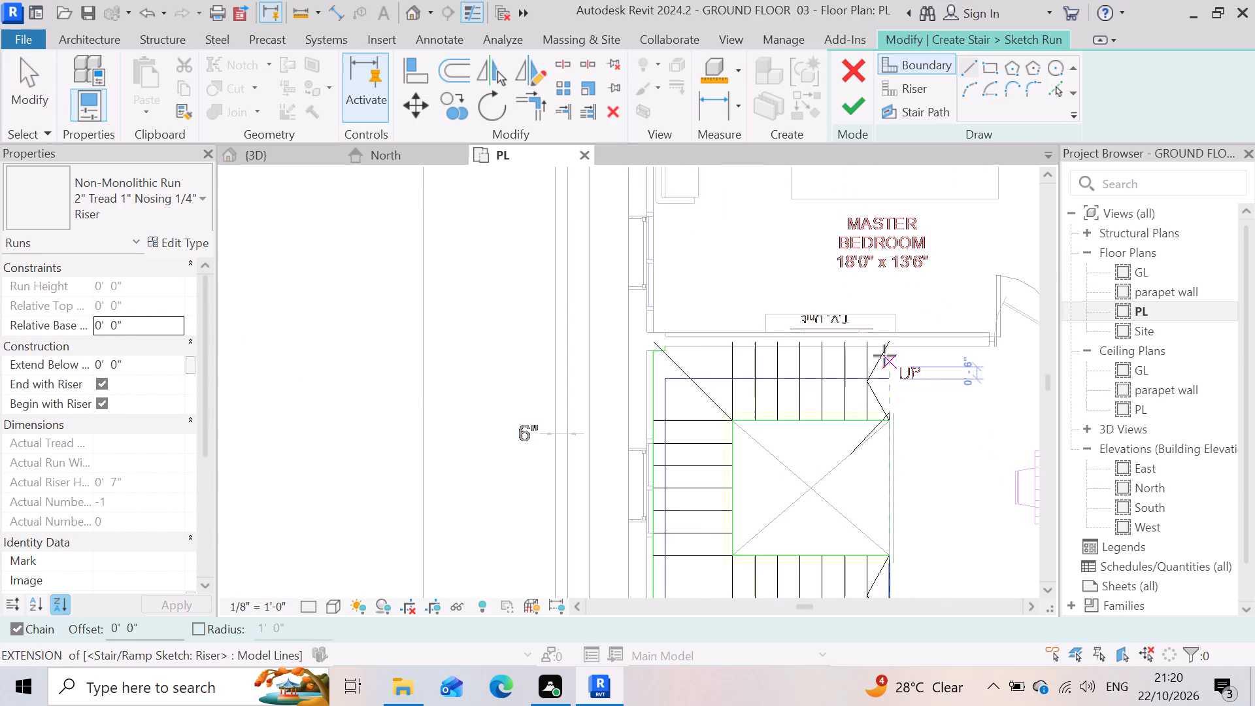
{"action": "scroll", "coordinate": [884, 355], "scroll_direction": "up", "scroll_amount": 13}
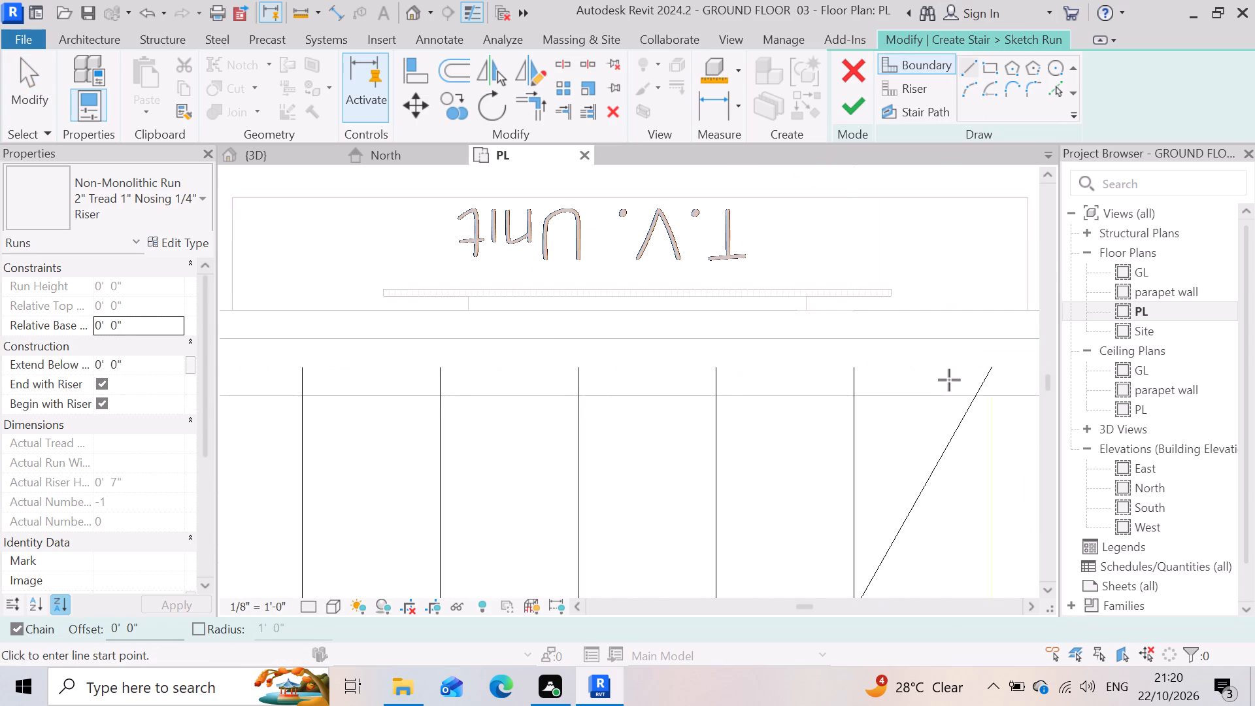
{"action": "scroll", "coordinate": [949, 379], "scroll_direction": "down", "scroll_amount": 8}
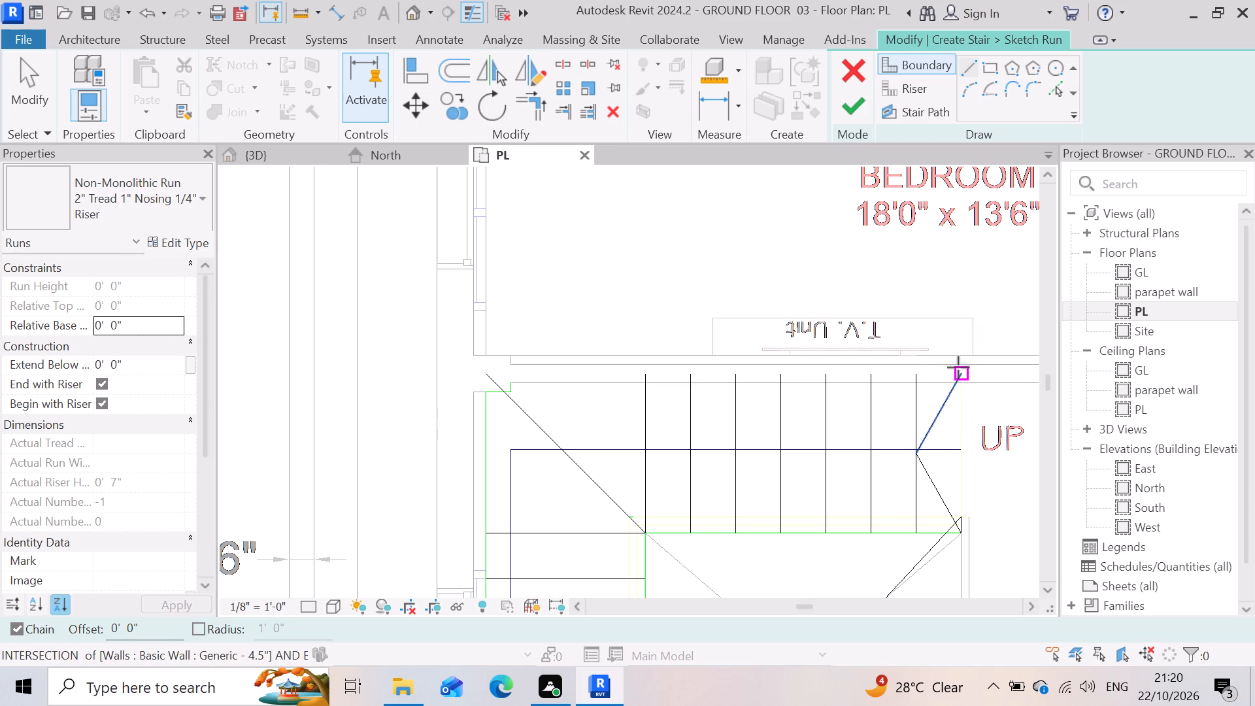
{"action": "left_click", "coordinate": [958, 367]}
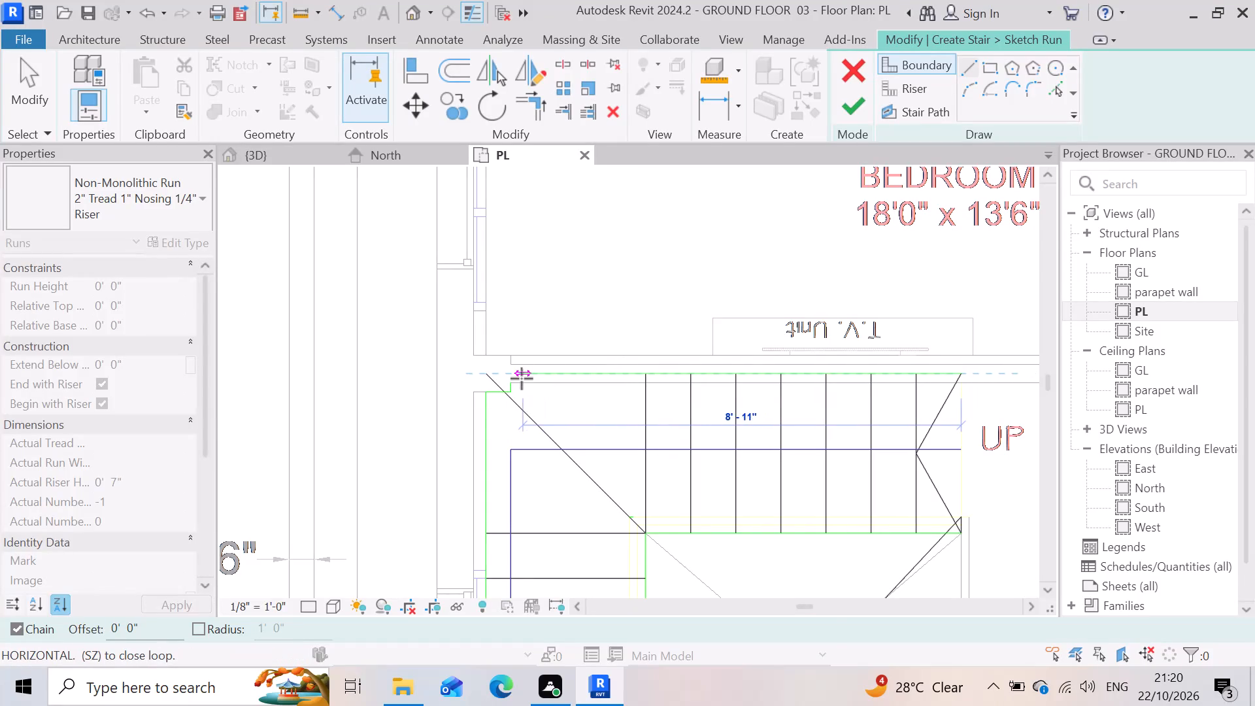
{"action": "left_click", "coordinate": [520, 378]}
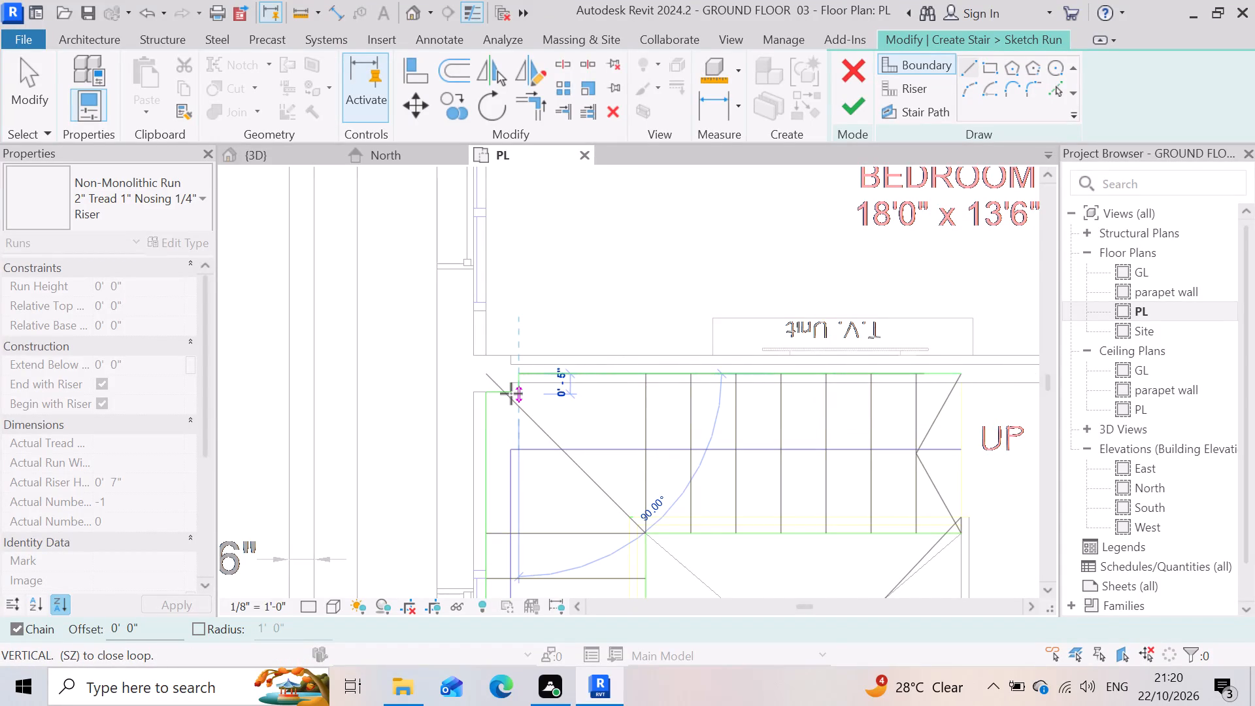
Add a short vertical boundary return at the new line's inner end and shorten it to 2 1/4", meeting the wall face.
{"action": "scroll", "coordinate": [511, 394], "scroll_direction": "up", "scroll_amount": 11}
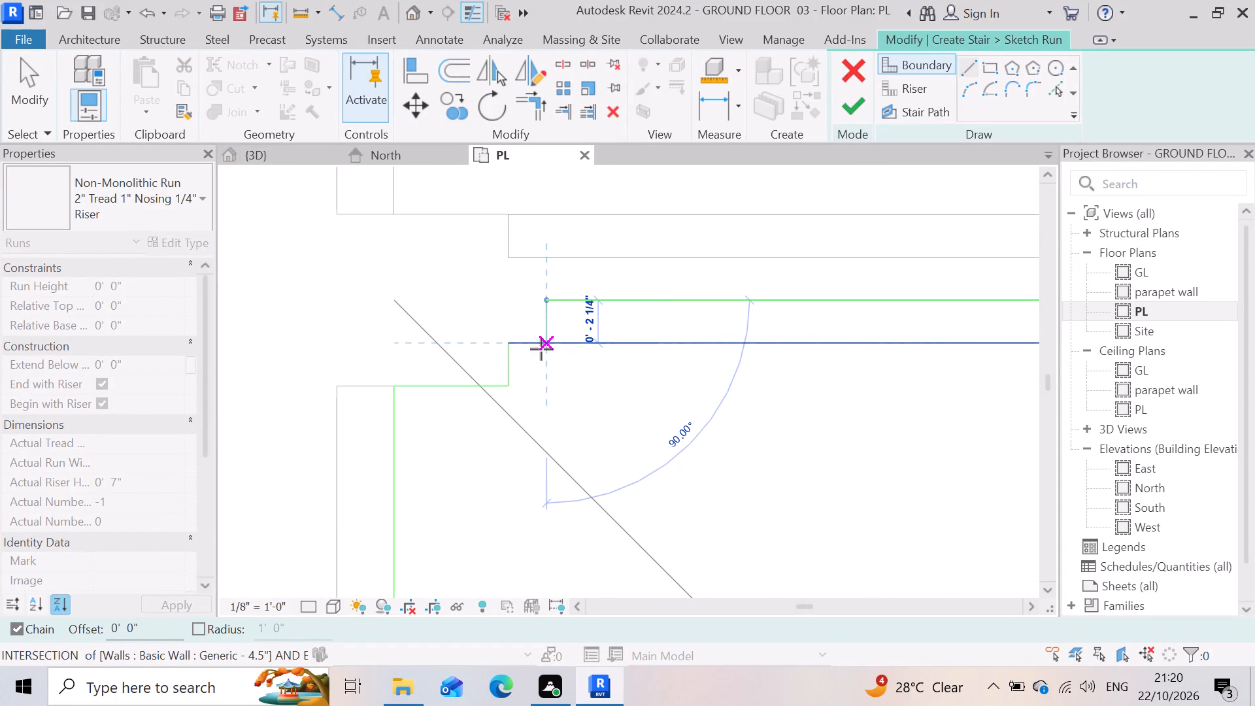
{"action": "left_click", "coordinate": [543, 352]}
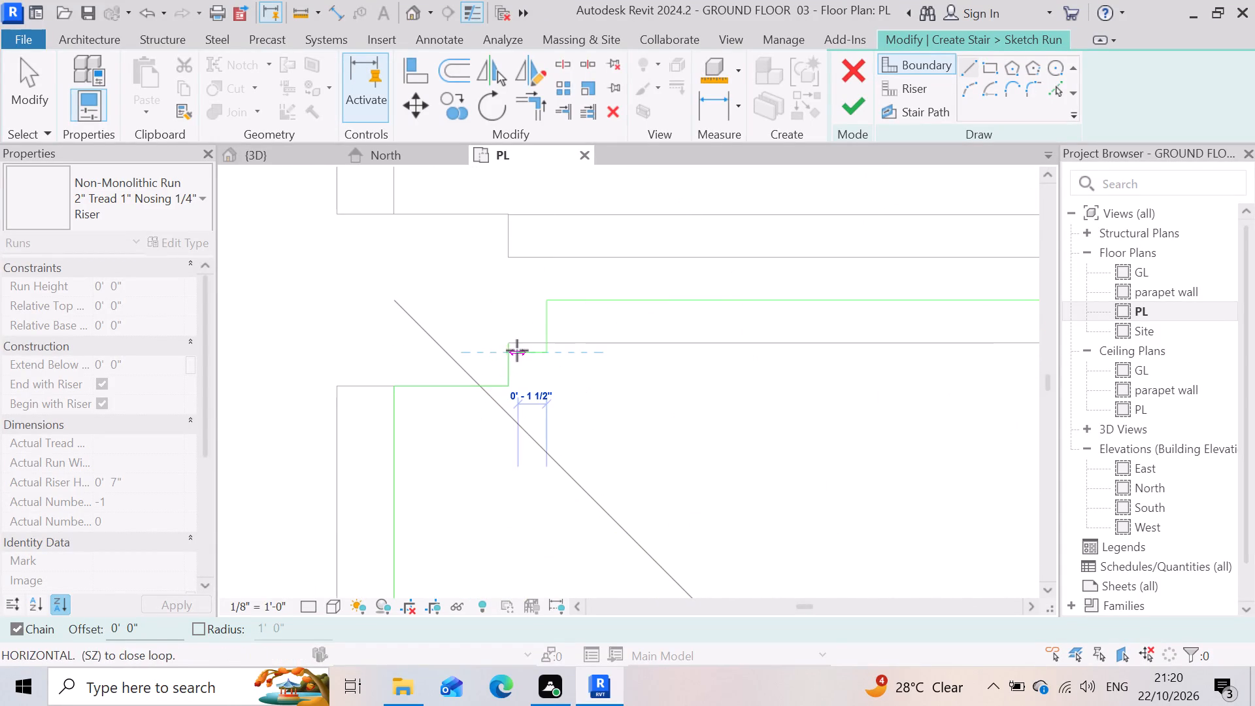
{"action": "key", "text": "ctrl+z"}
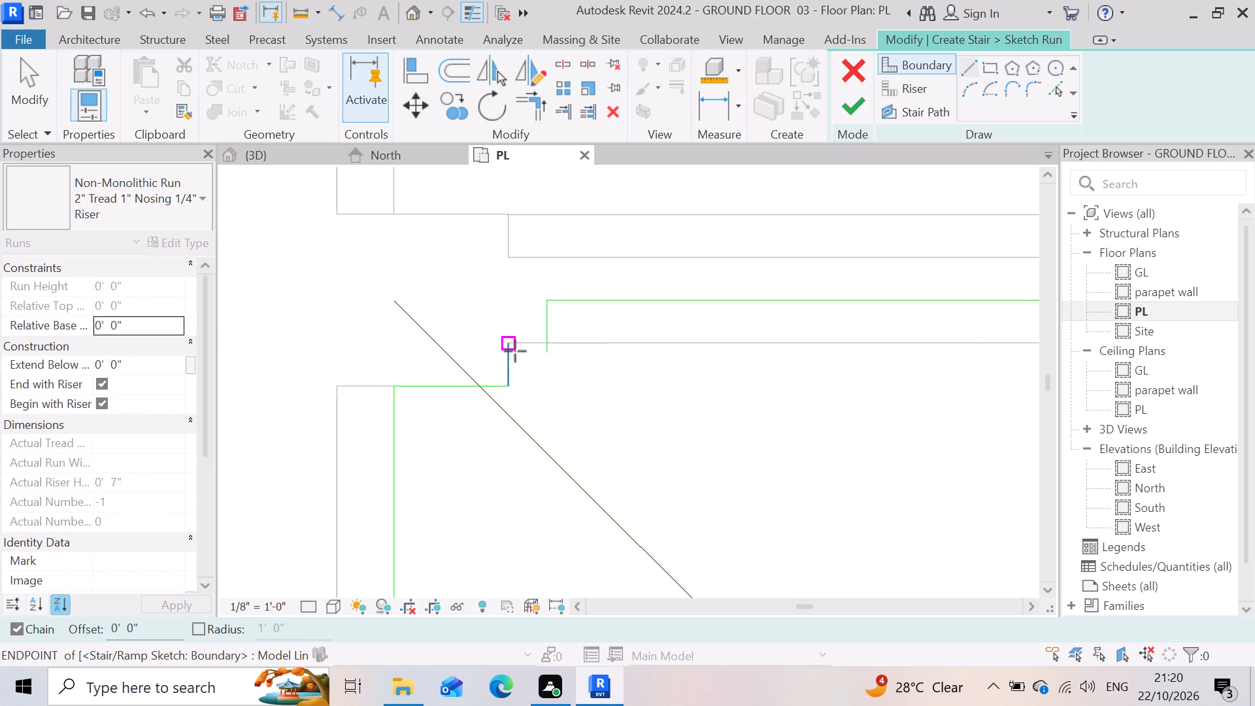
{"action": "scroll", "coordinate": [520, 353], "scroll_direction": "up", "scroll_amount": 5}
{"action": "key", "text": "Escape"}
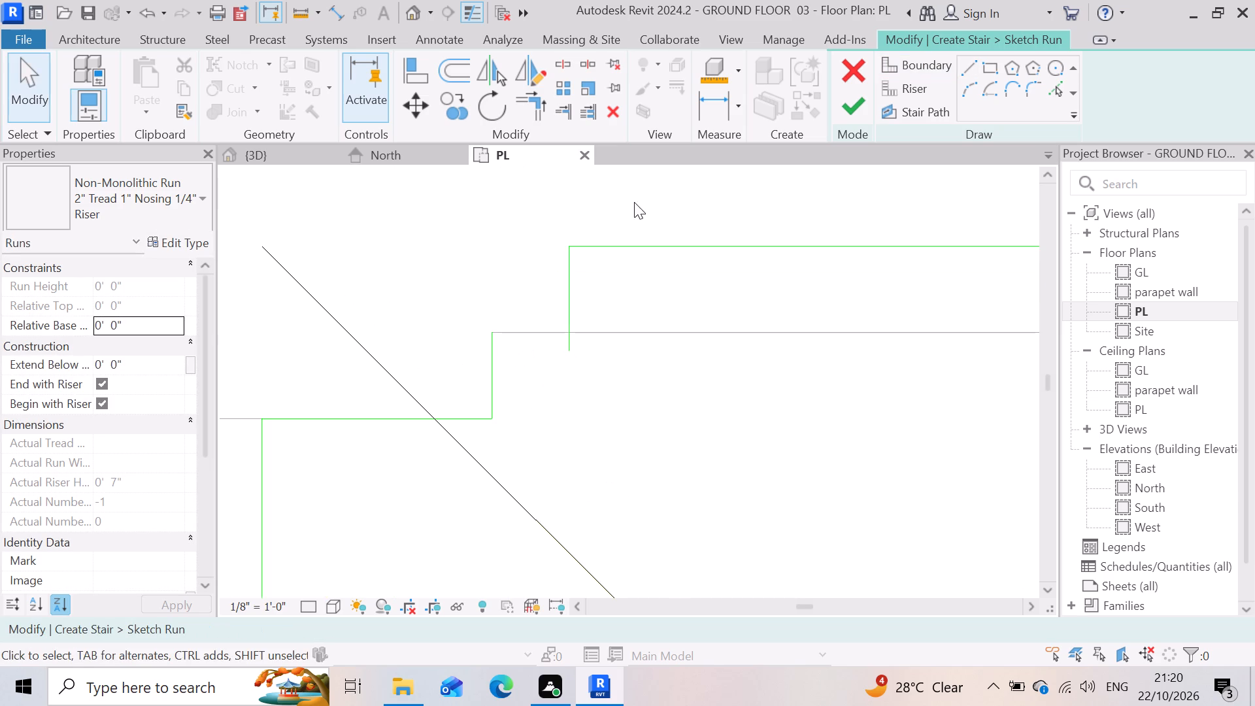
{"action": "left_click", "coordinate": [564, 291]}
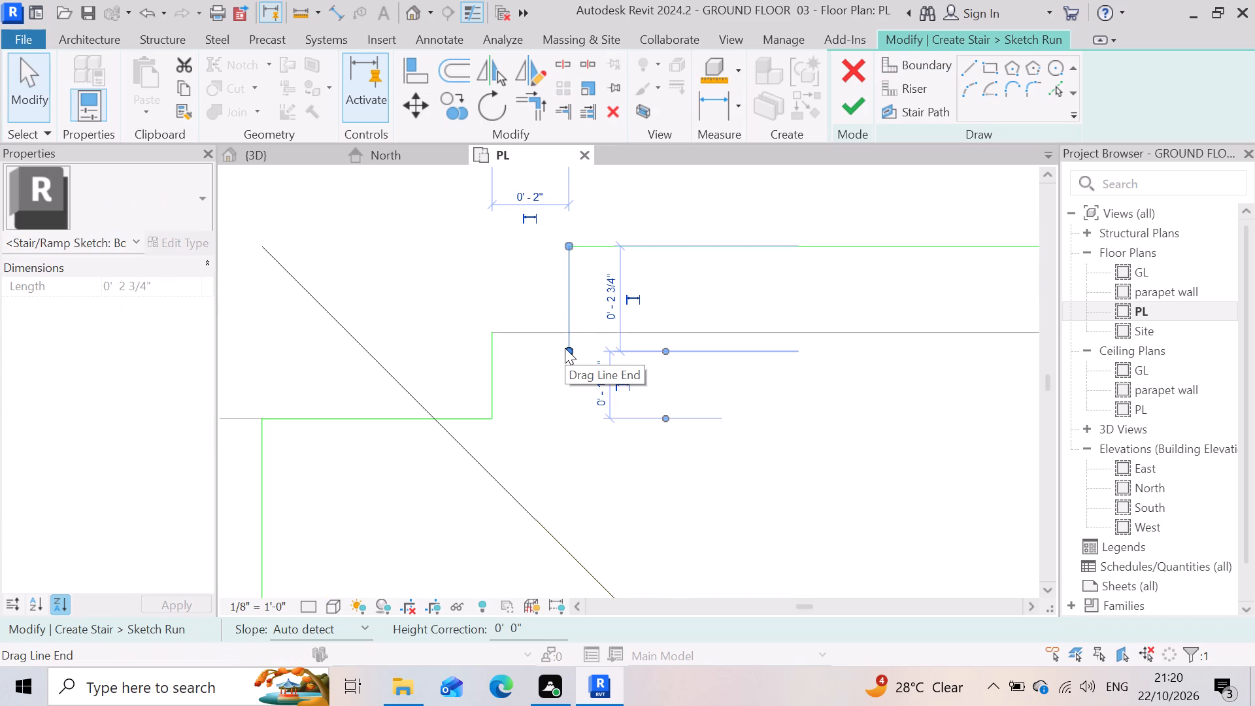
{"action": "left_click_drag", "start_coordinate": [565, 348], "coordinate": [563, 339]}
{"action": "left_click", "coordinate": [563, 339]}
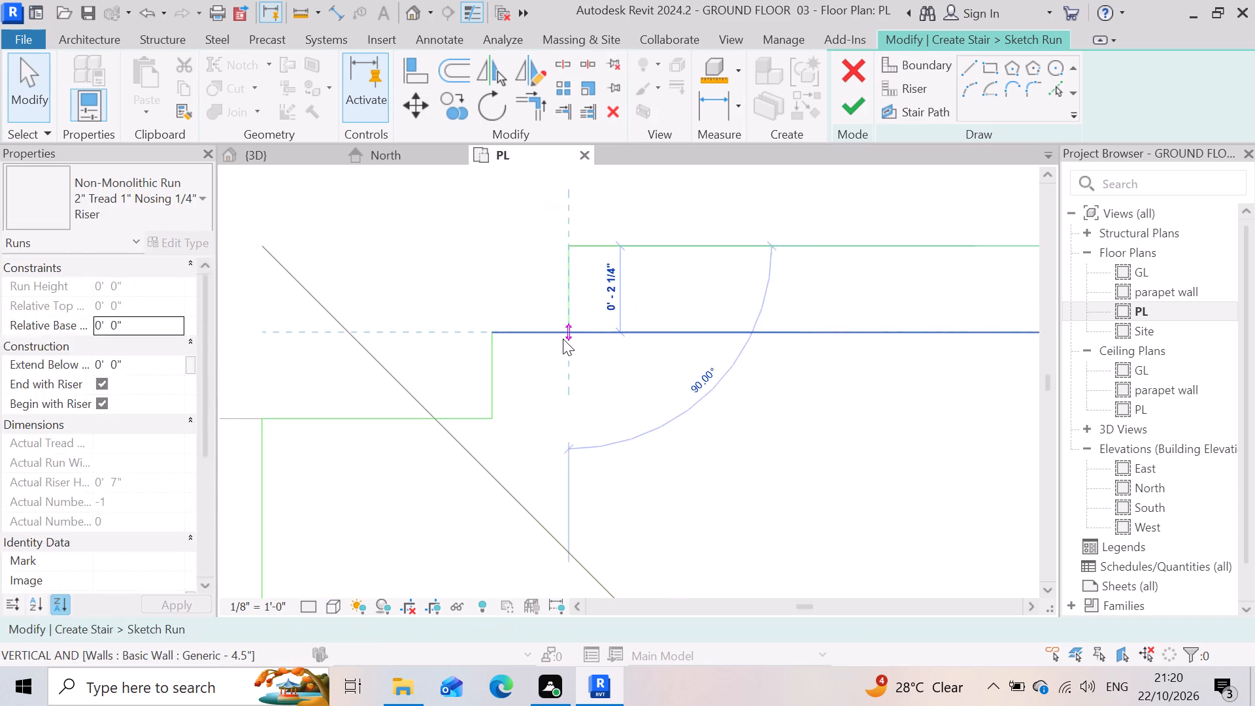
{"action": "left_click", "coordinate": [581, 398]}
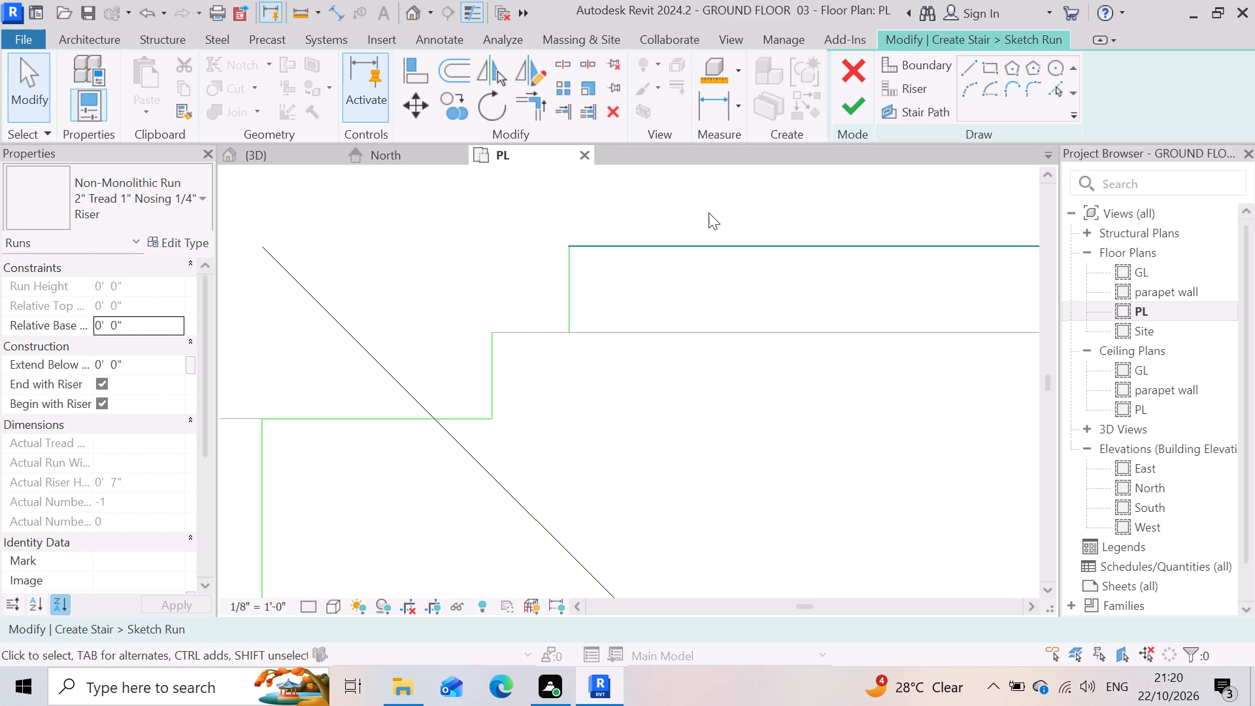
Draw a short horizontal boundary line joining the foot of the UP flight's vertical return to the top of the corner jog.
{"action": "left_click", "coordinate": [968, 70]}
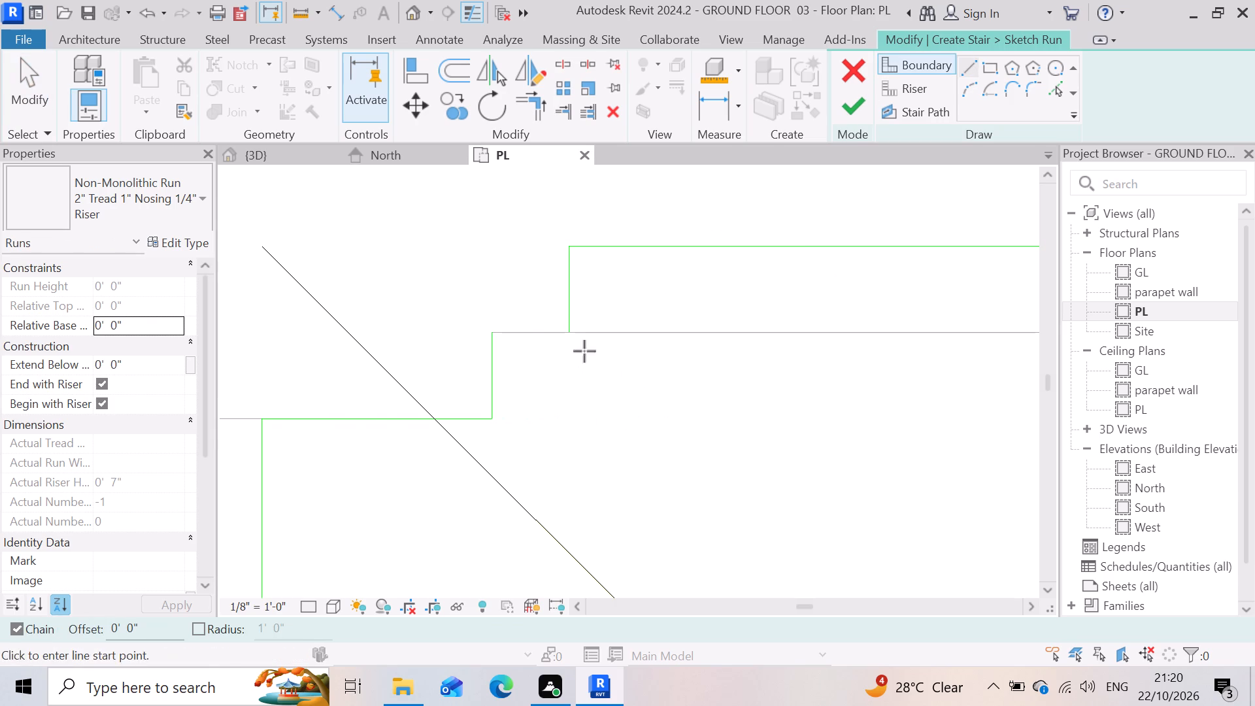
{"action": "left_click", "coordinate": [565, 330]}
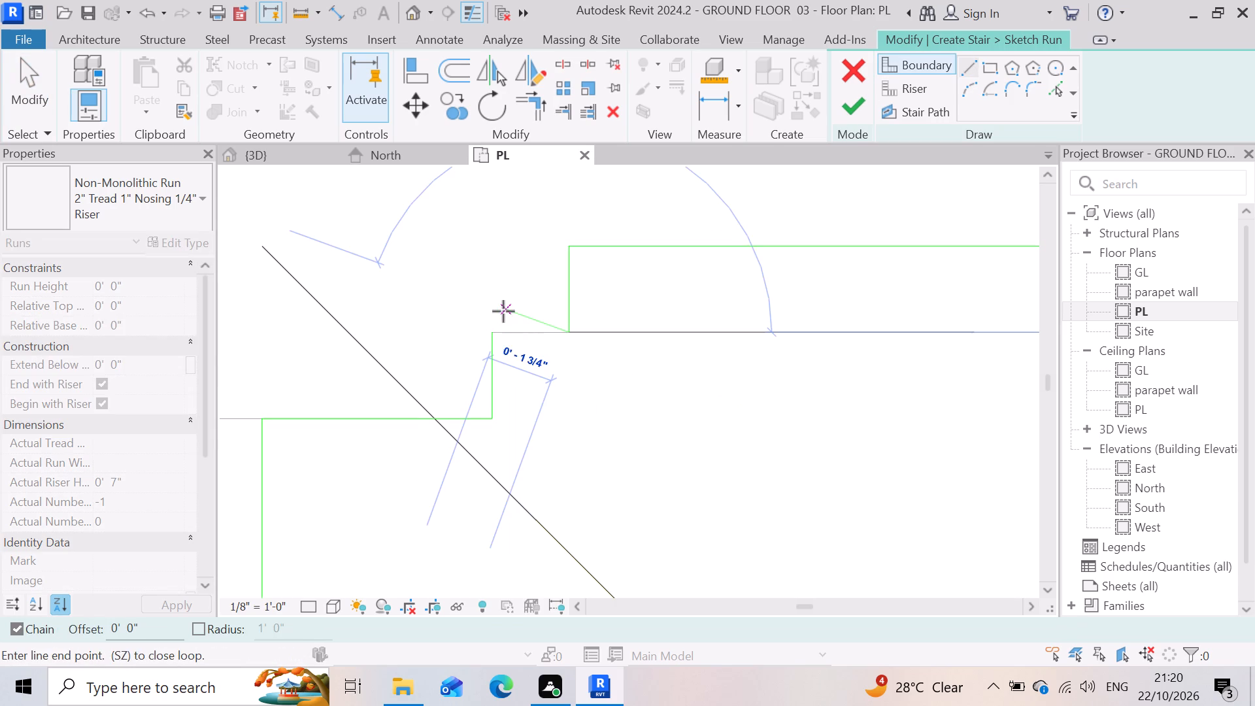
{"action": "left_click", "coordinate": [492, 328]}
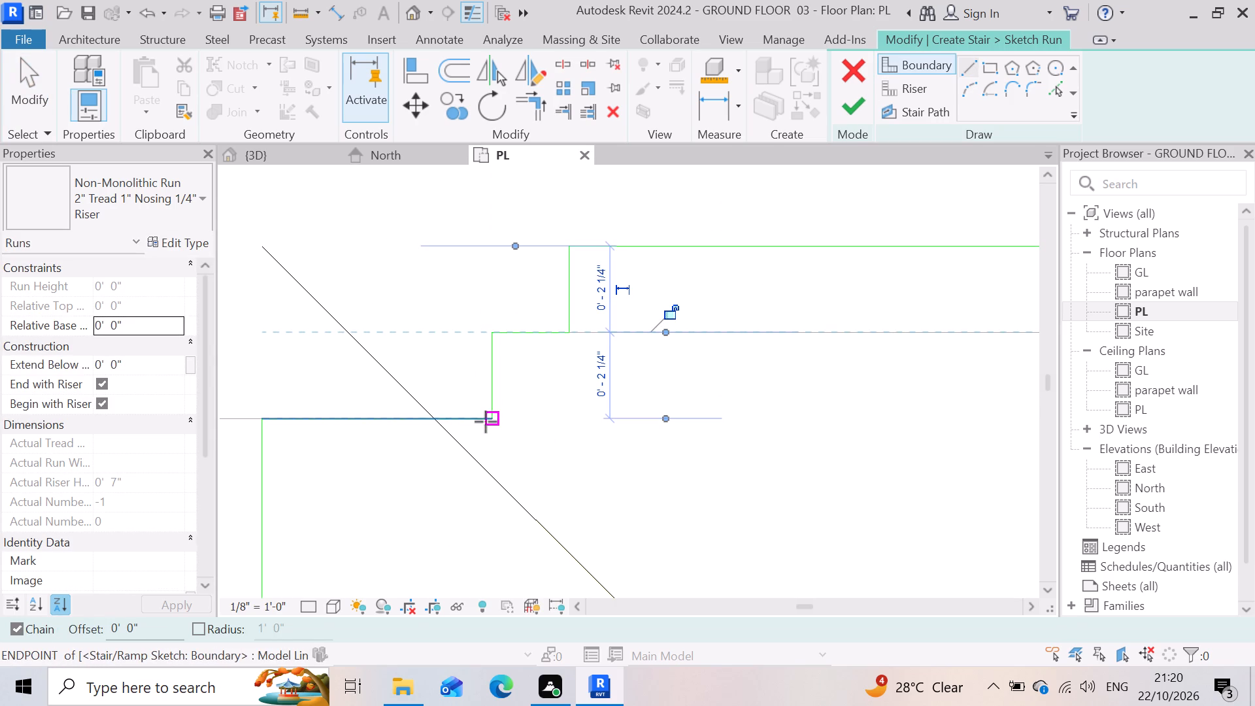
{"action": "scroll", "coordinate": [516, 443], "scroll_direction": "down", "scroll_amount": 14}
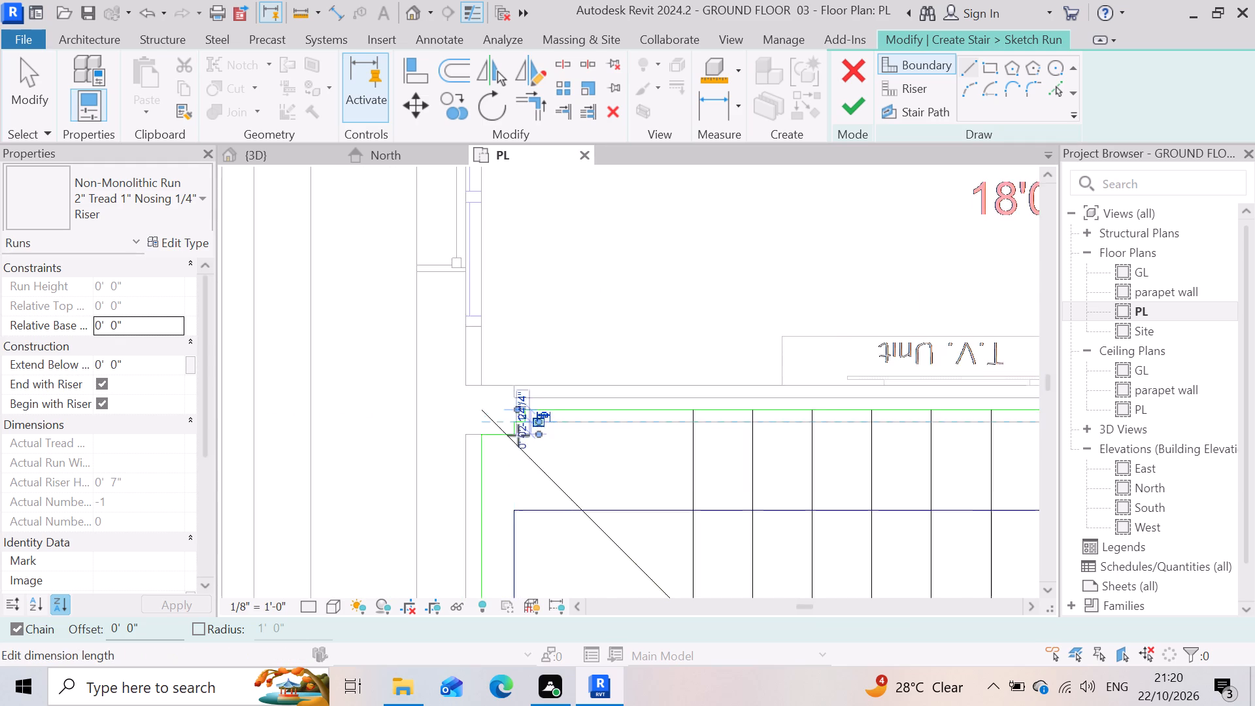
{"action": "scroll", "coordinate": [518, 435], "scroll_direction": "down", "scroll_amount": 14}
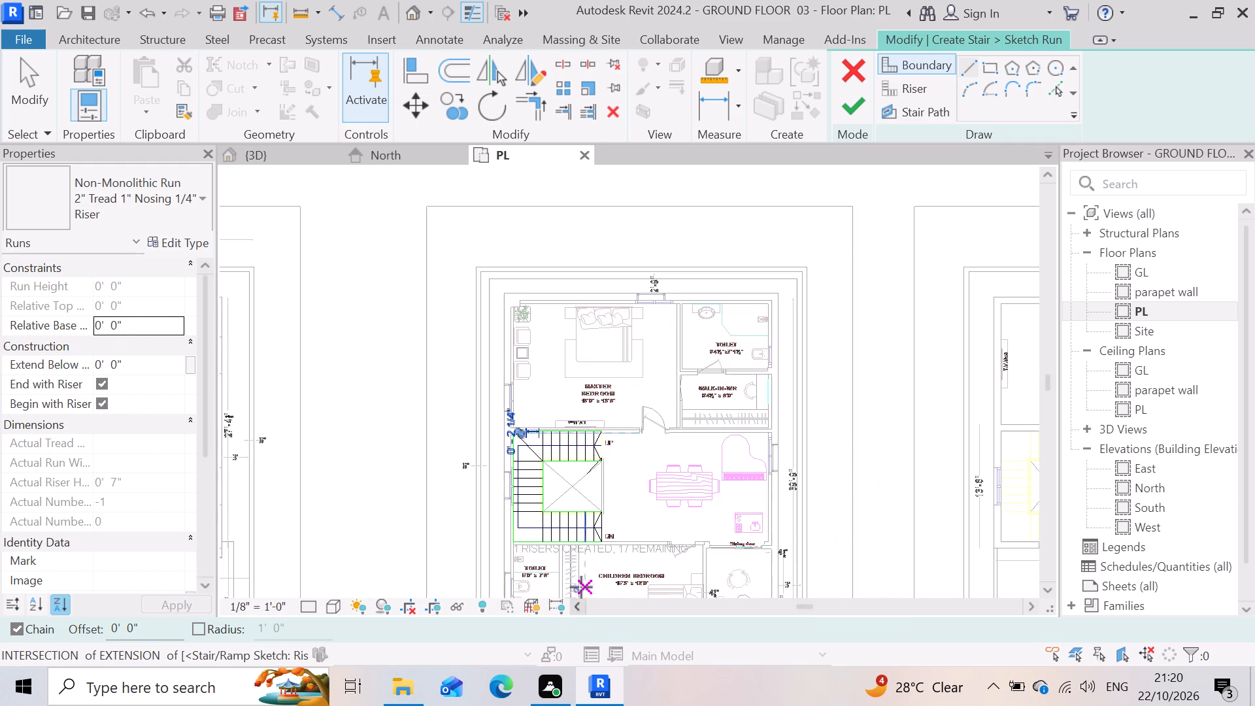
{"action": "scroll", "coordinate": [583, 582], "scroll_direction": "up", "scroll_amount": 5}
{"action": "scroll", "coordinate": [574, 548], "scroll_direction": "down", "scroll_amount": 1}
{"action": "scroll", "coordinate": [574, 548], "scroll_direction": "up", "scroll_amount": 3}
{"action": "scroll", "coordinate": [569, 466], "scroll_direction": "up", "scroll_amount": 3}
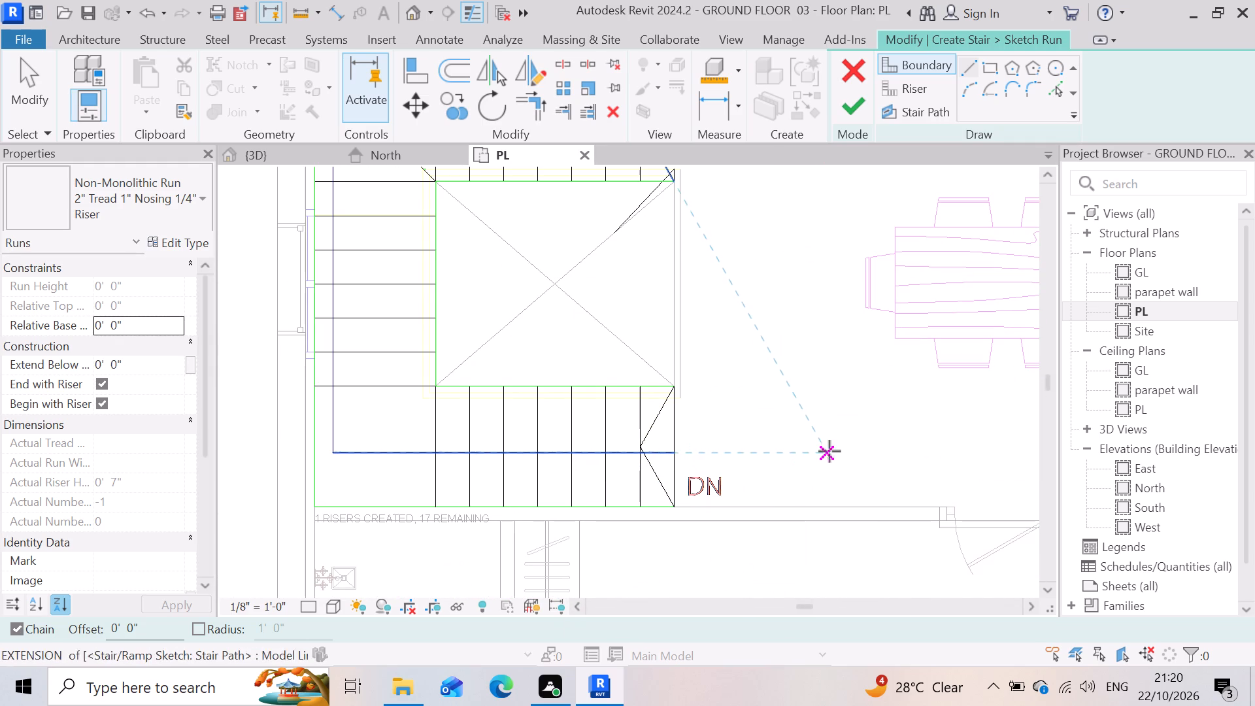
{"action": "key", "text": "Escape"}
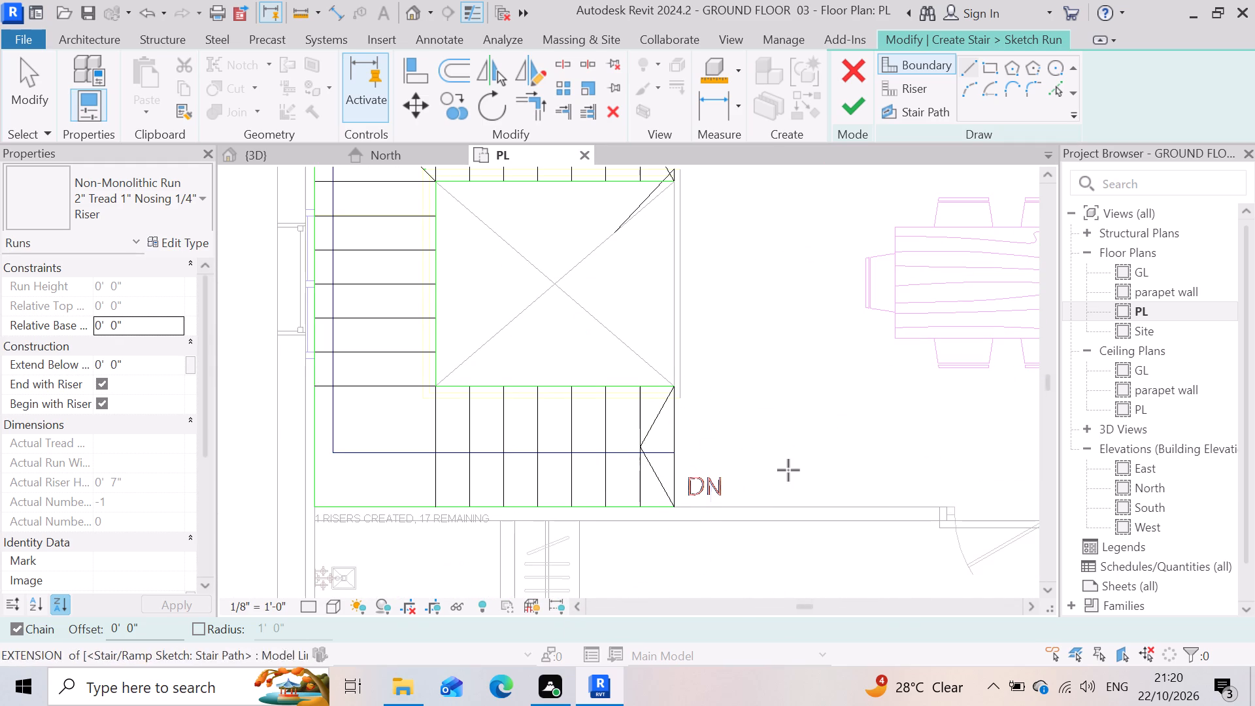
{"action": "key", "text": "Escape"}
Delete the long vertical riser line and the short leftover piece above it at the DN flight's open end.
{"action": "scroll", "coordinate": [718, 438], "scroll_direction": "up", "scroll_amount": 4}
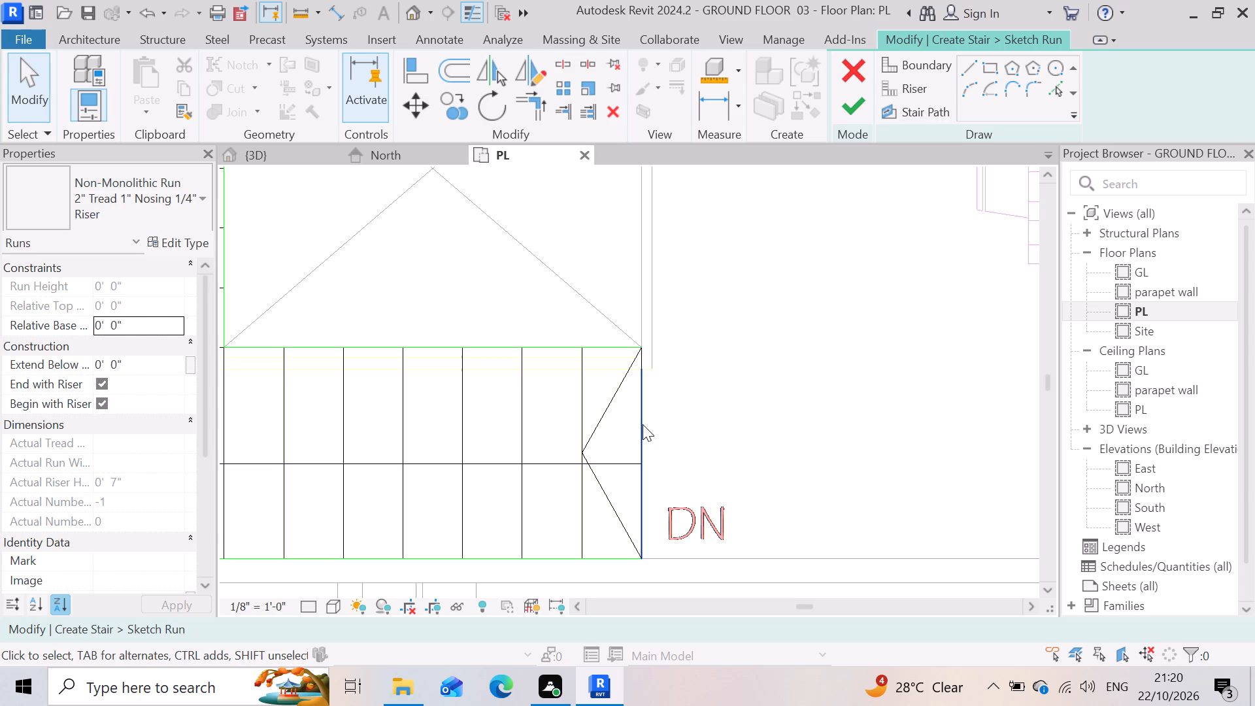
{"action": "left_click", "coordinate": [643, 424]}
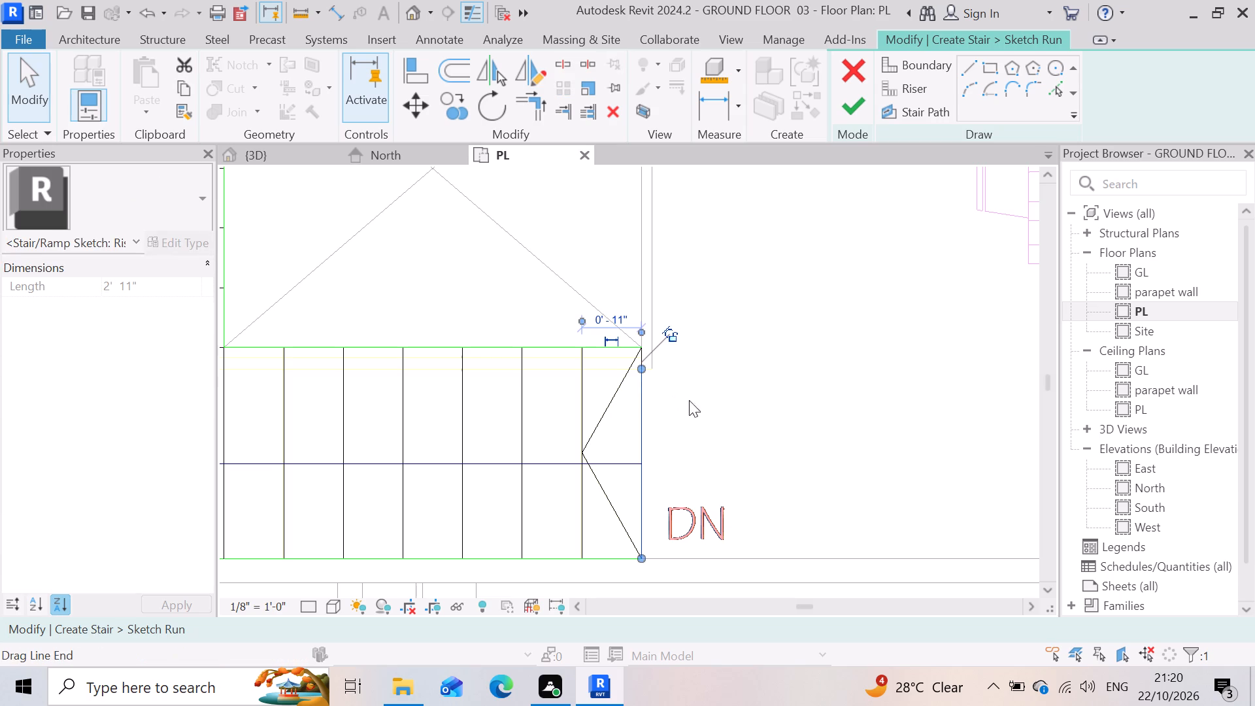
{"action": "key", "text": "Delete"}
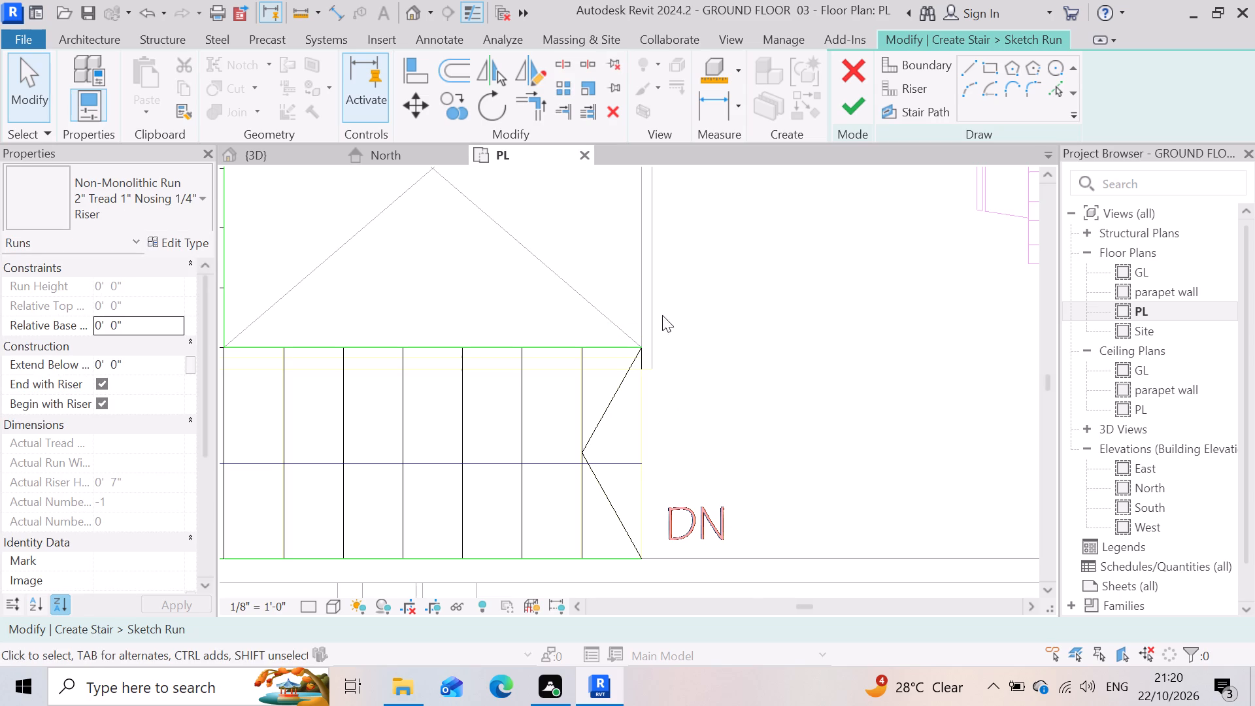
{"action": "left_click", "coordinate": [640, 369]}
{"action": "key", "text": "Delete"}
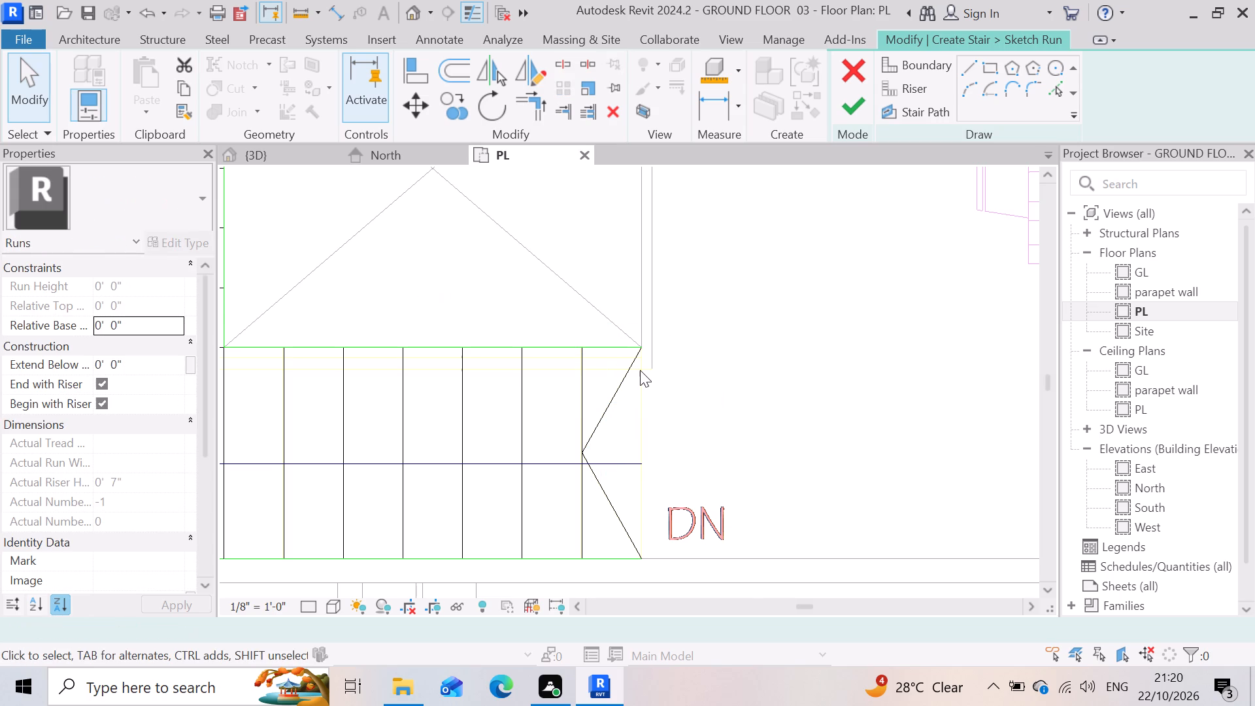
Draw one straight riser line across the full width of the DN flight's open end, between its two boundary endpoints.
{"action": "left_click", "coordinate": [928, 84]}
{"action": "left_click", "coordinate": [967, 67]}
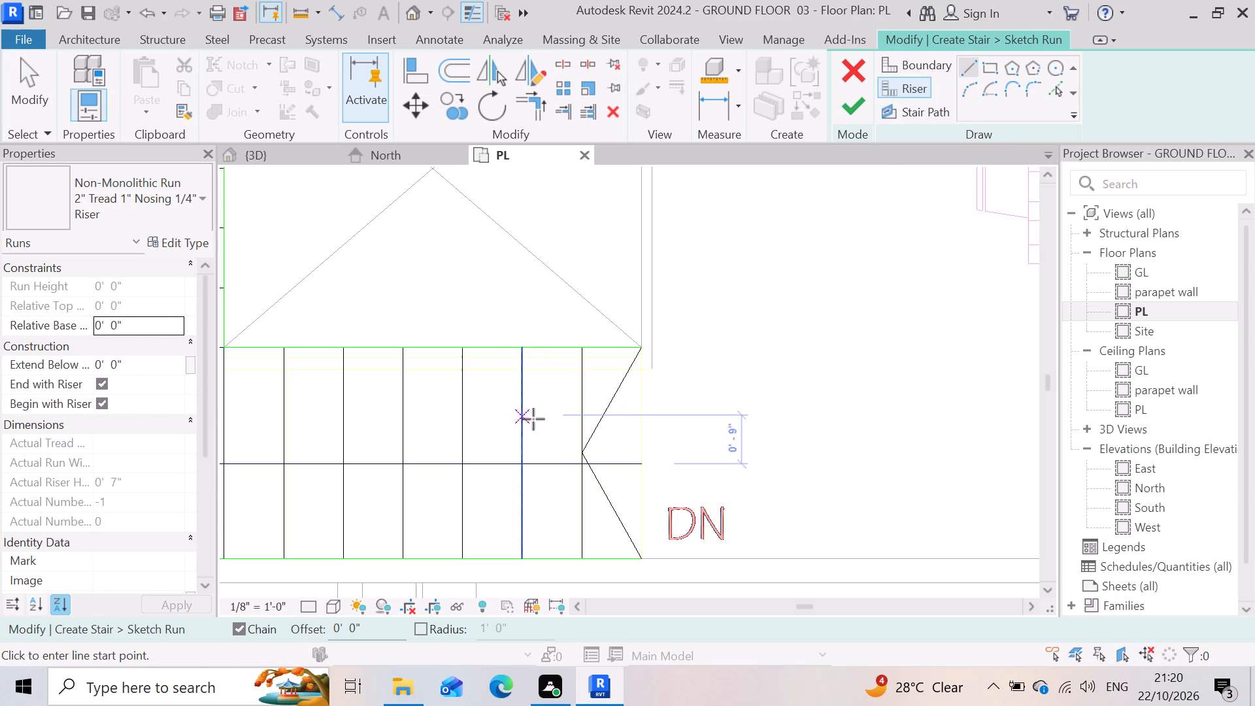
{"action": "left_click", "coordinate": [644, 346]}
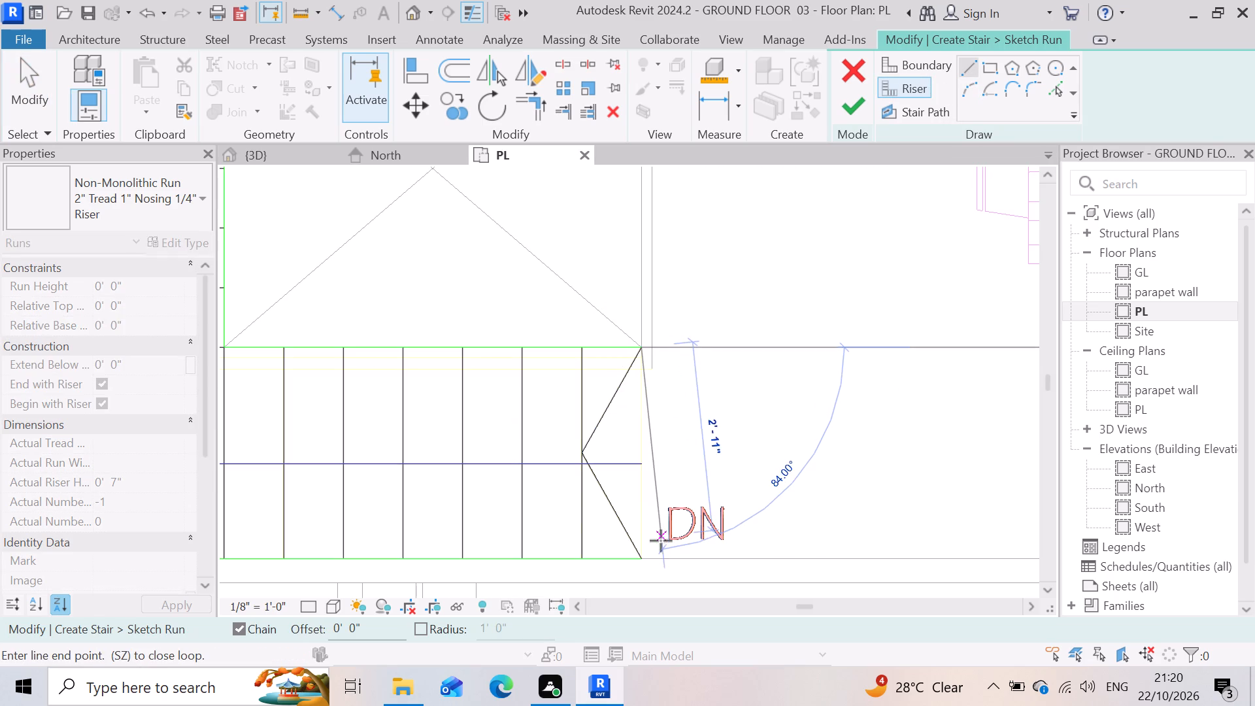
{"action": "left_click", "coordinate": [641, 555]}
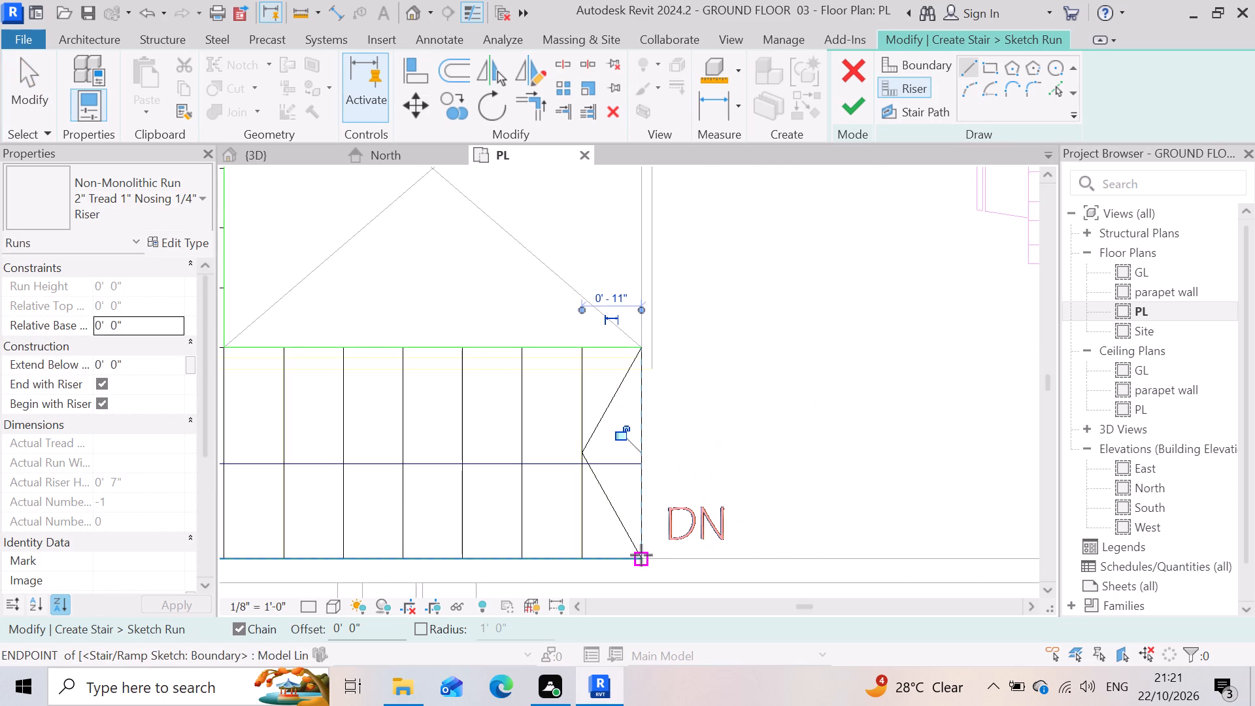
{"action": "key", "text": "Escape"}
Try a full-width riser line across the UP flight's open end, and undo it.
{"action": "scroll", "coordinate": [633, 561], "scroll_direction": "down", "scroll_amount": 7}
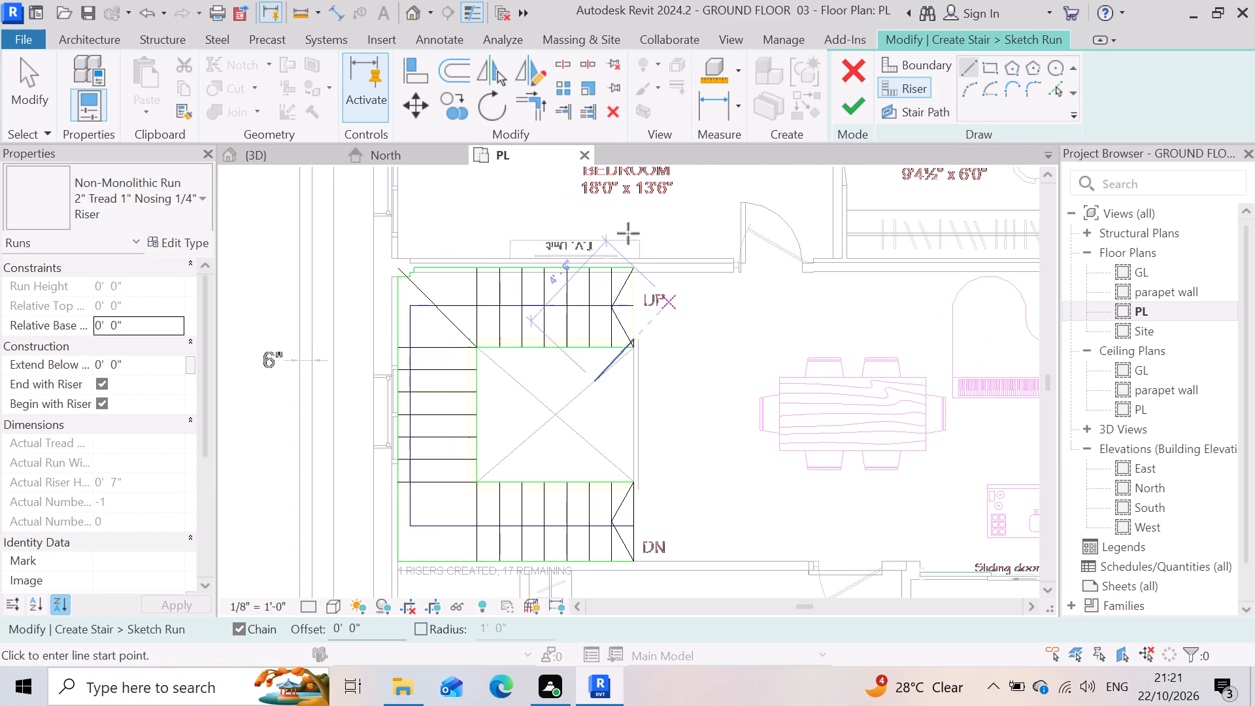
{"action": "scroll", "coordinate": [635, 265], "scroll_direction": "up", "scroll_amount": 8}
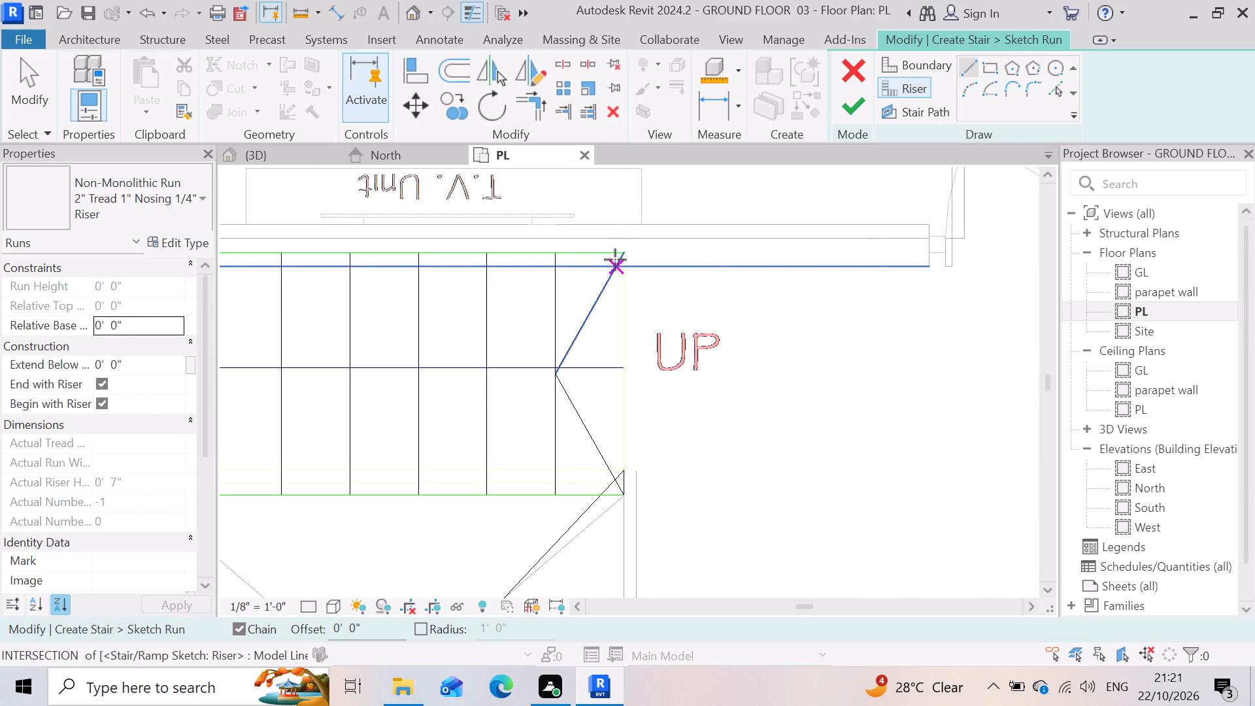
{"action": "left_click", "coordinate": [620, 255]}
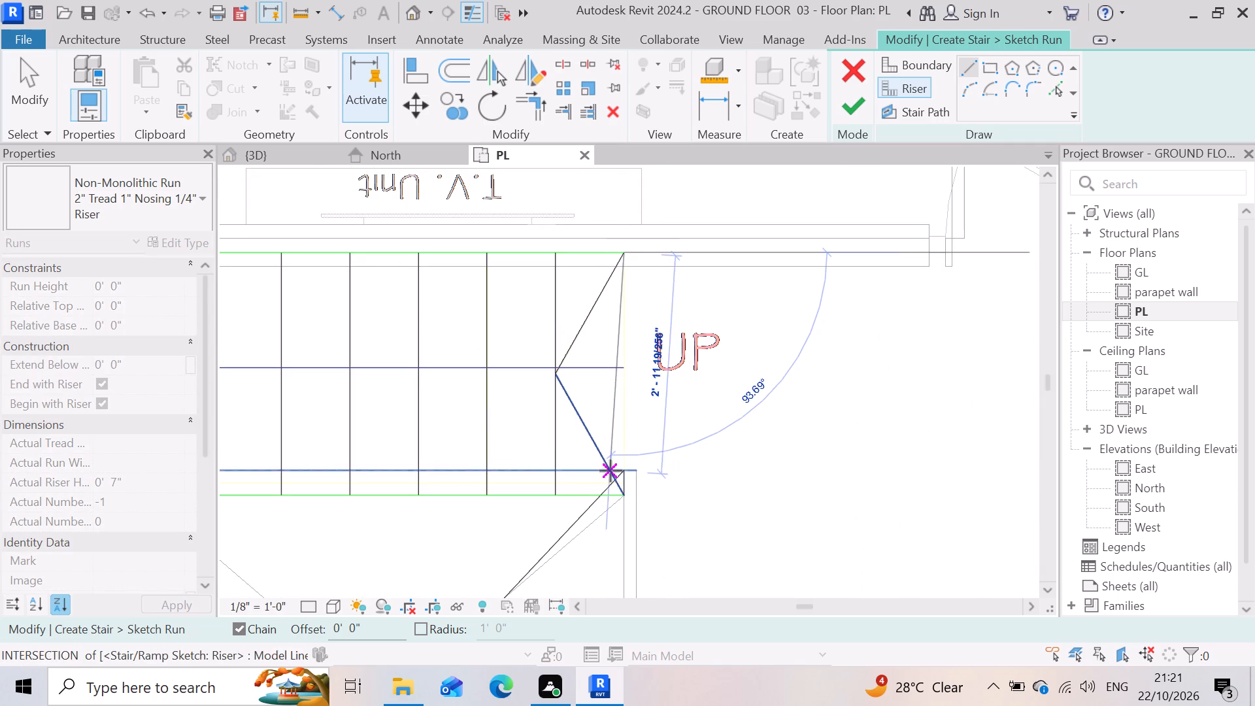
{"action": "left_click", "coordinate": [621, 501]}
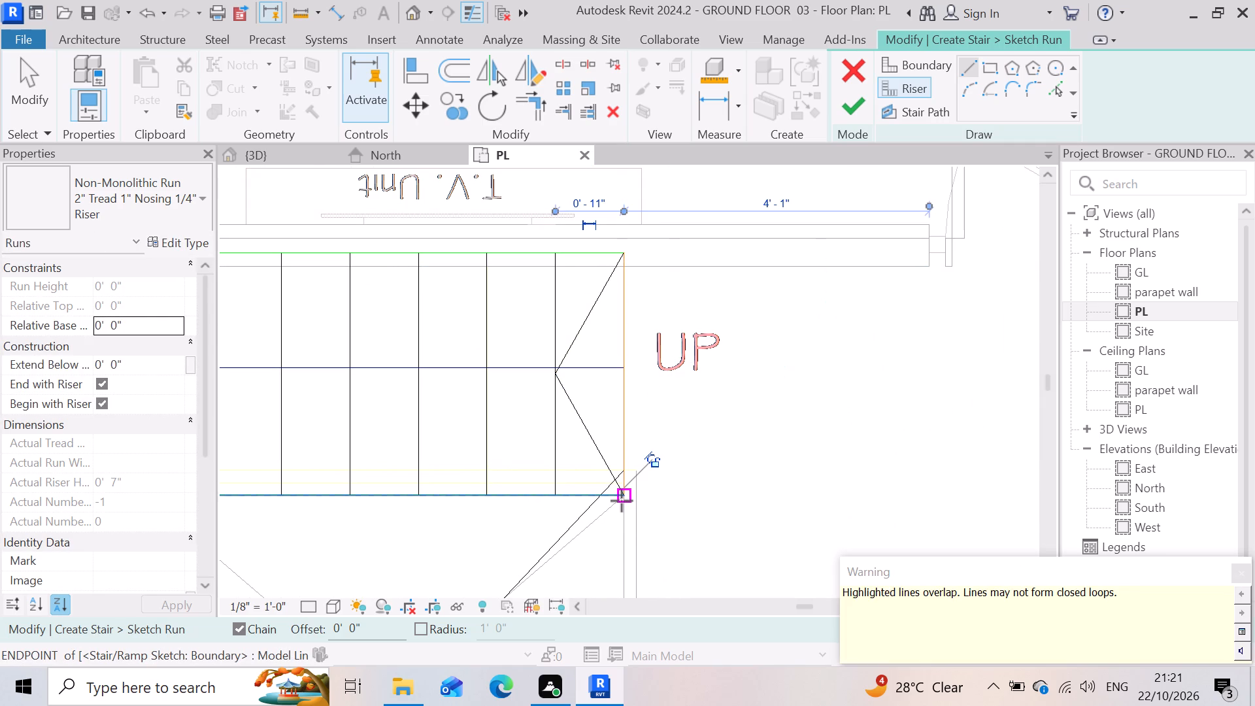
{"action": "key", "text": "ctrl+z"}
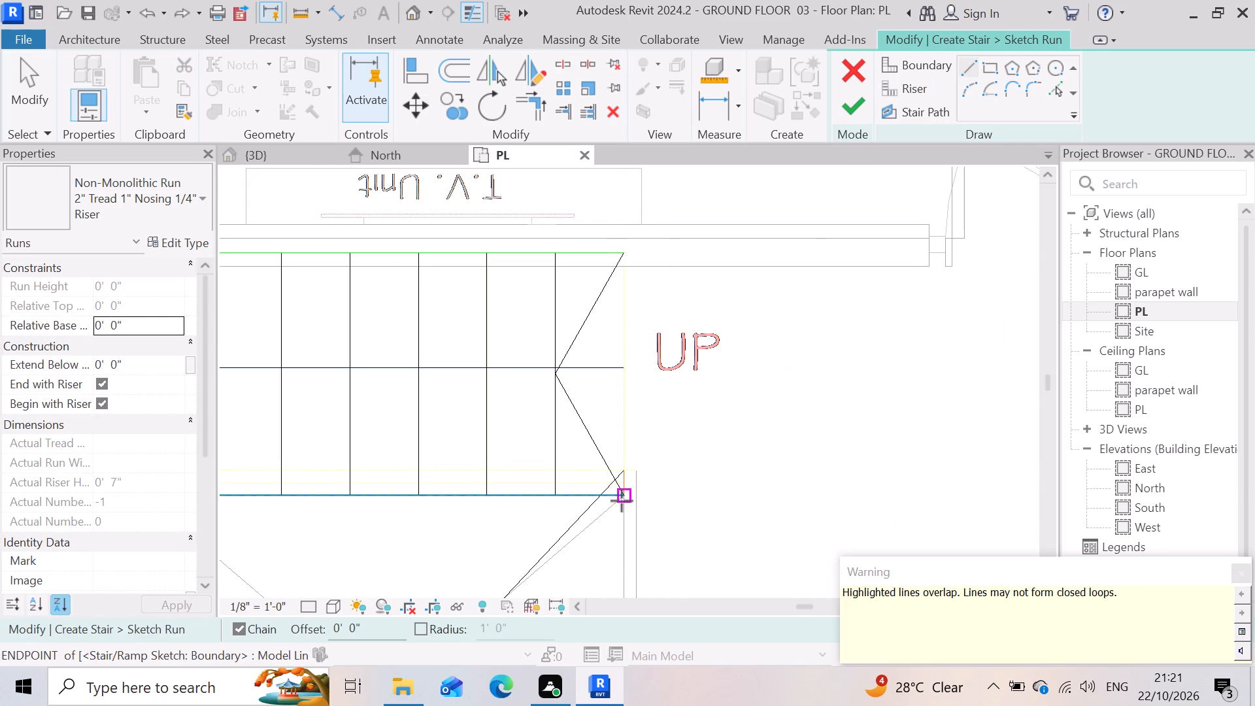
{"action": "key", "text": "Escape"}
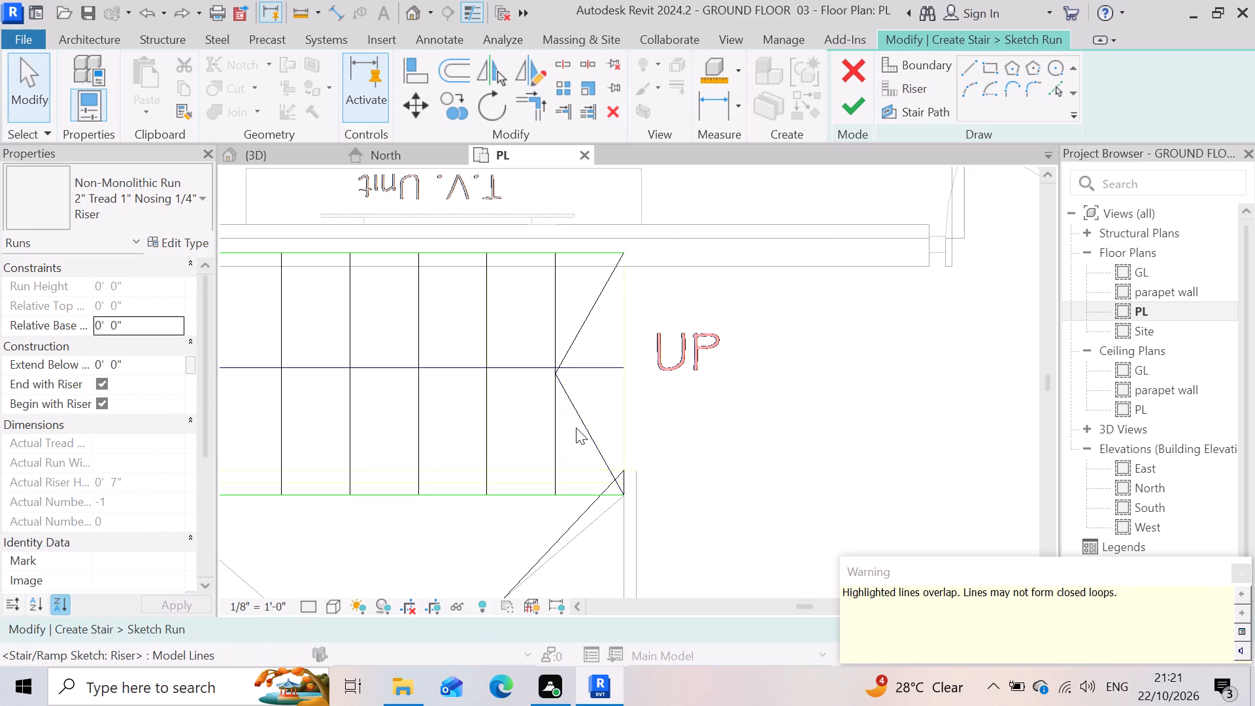
Delete the short vertical riser piece and the diagonal riser line at the UP flight's inner open-end corner.
{"action": "scroll", "coordinate": [582, 433], "scroll_direction": "up", "scroll_amount": 3}
{"action": "scroll", "coordinate": [645, 565], "scroll_direction": "up", "scroll_amount": 4}
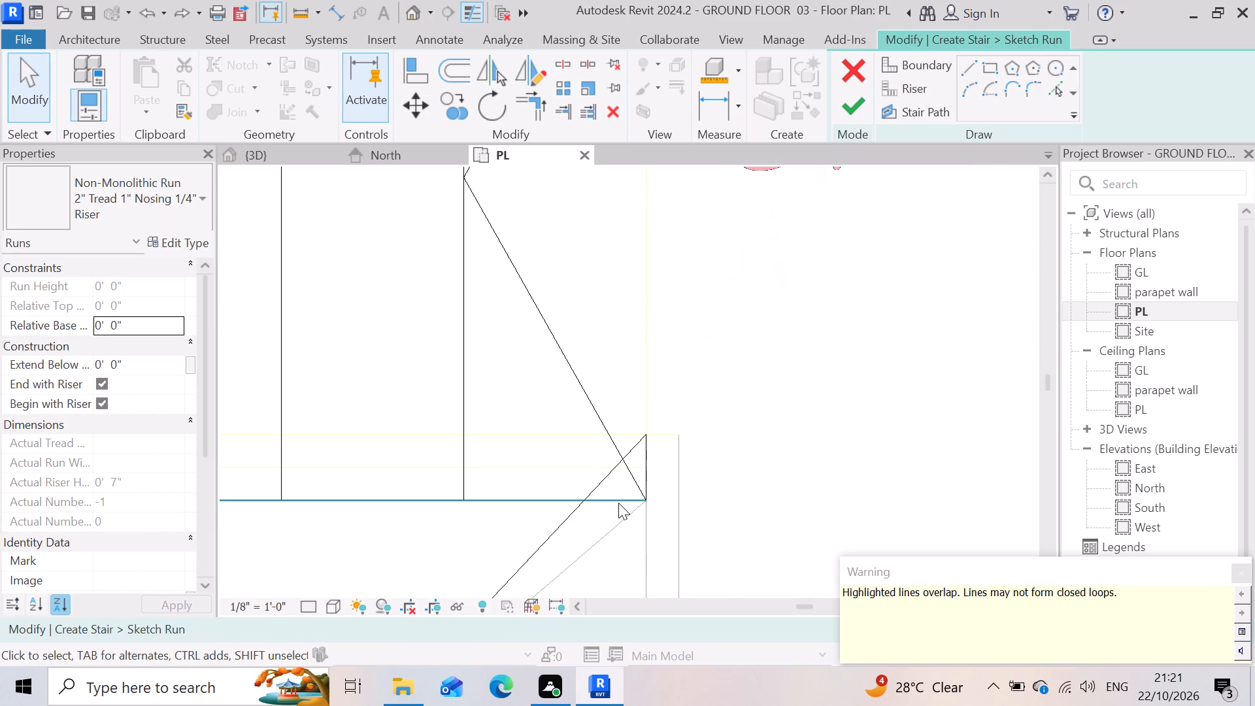
{"action": "left_click", "coordinate": [639, 386]}
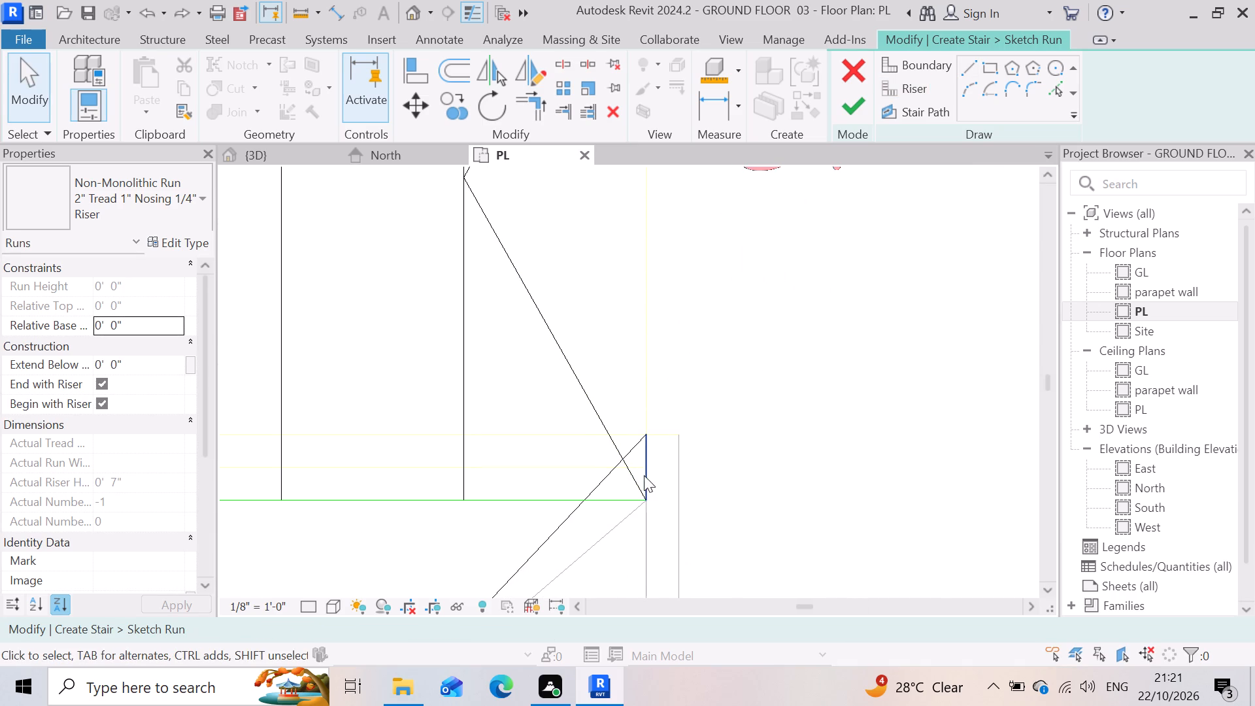
{"action": "left_click", "coordinate": [644, 475]}
{"action": "key", "text": "Delete"}
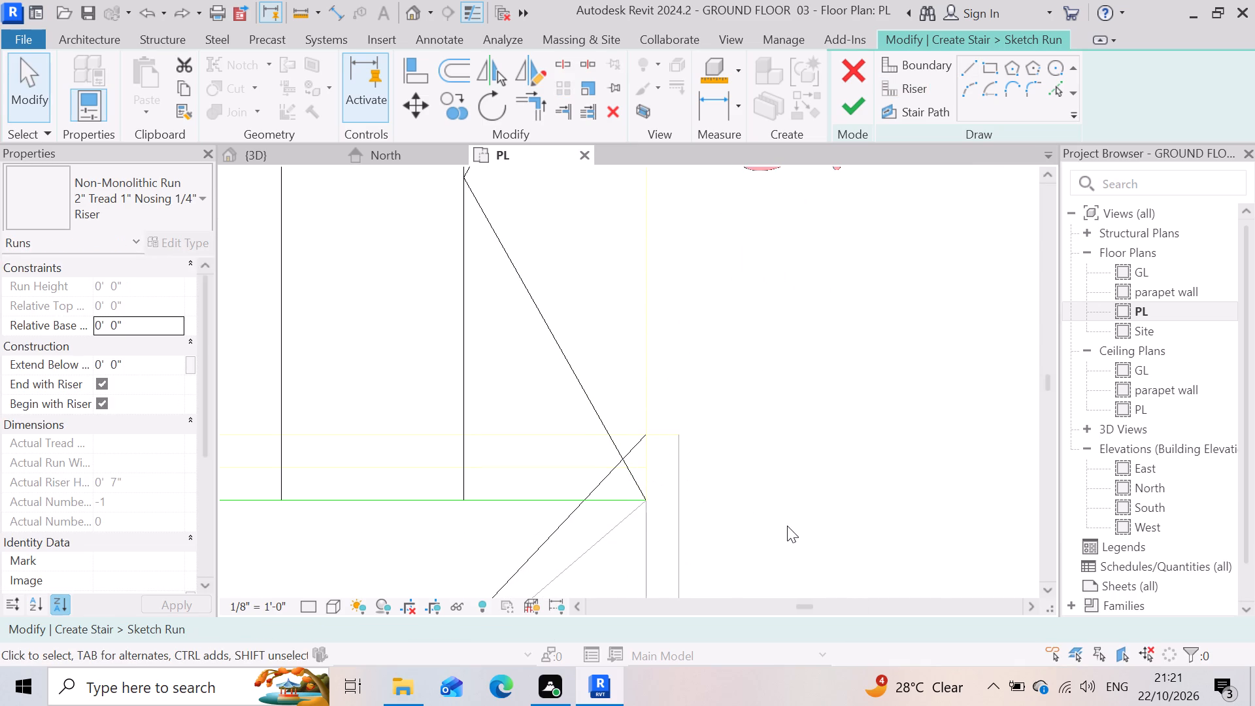
{"action": "left_click", "coordinate": [632, 446]}
{"action": "scroll", "coordinate": [724, 415], "scroll_direction": "down", "scroll_amount": 2}
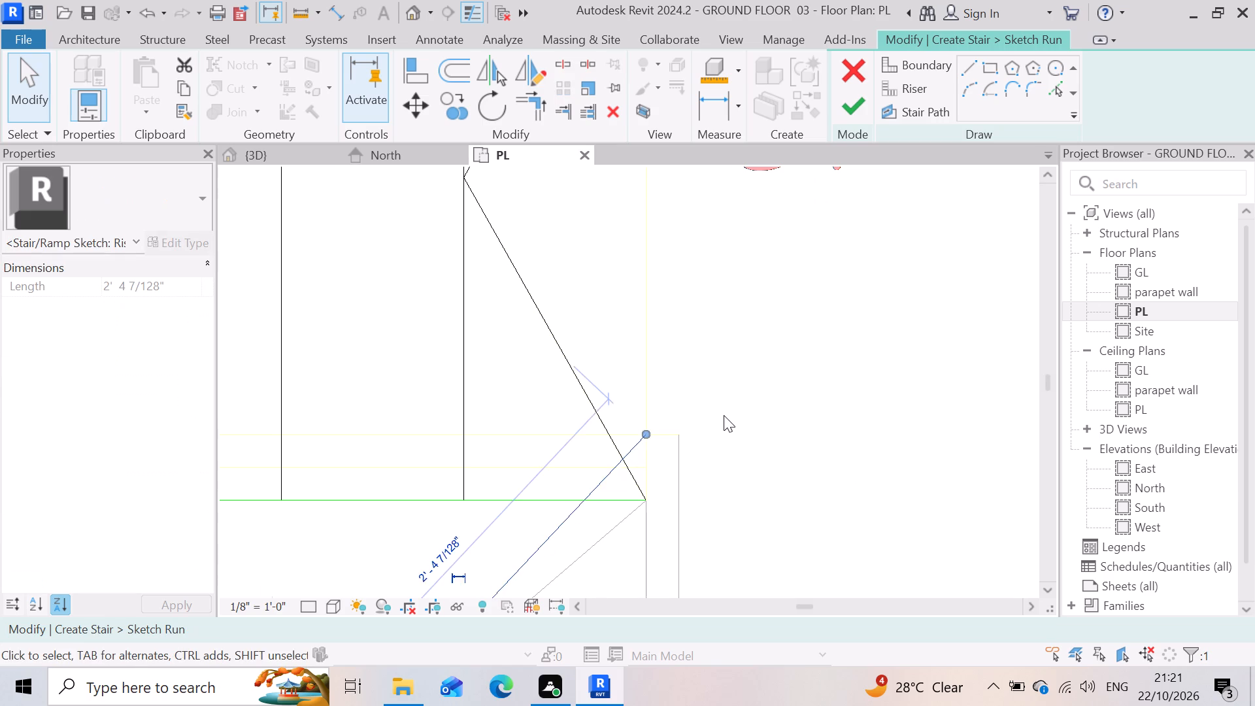
{"action": "scroll", "coordinate": [724, 415], "scroll_direction": "down", "scroll_amount": 7}
{"action": "key", "text": "Delete"}
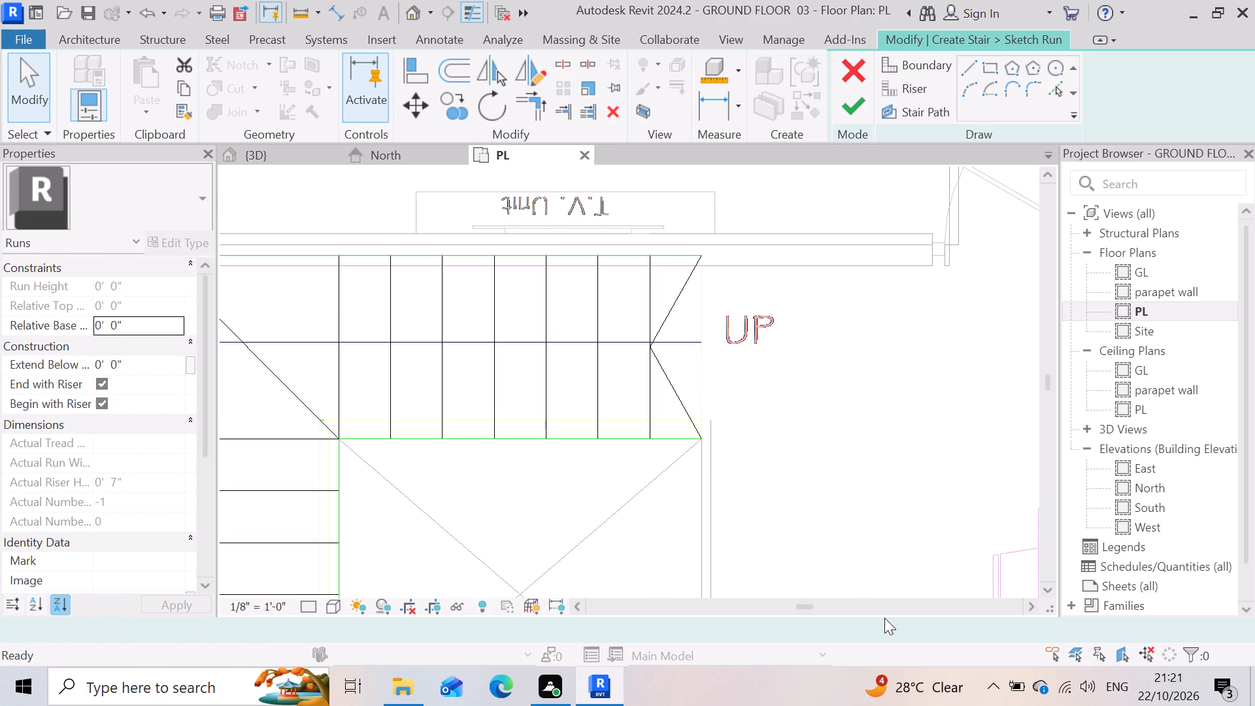
{"action": "left_click", "coordinate": [658, 477]}
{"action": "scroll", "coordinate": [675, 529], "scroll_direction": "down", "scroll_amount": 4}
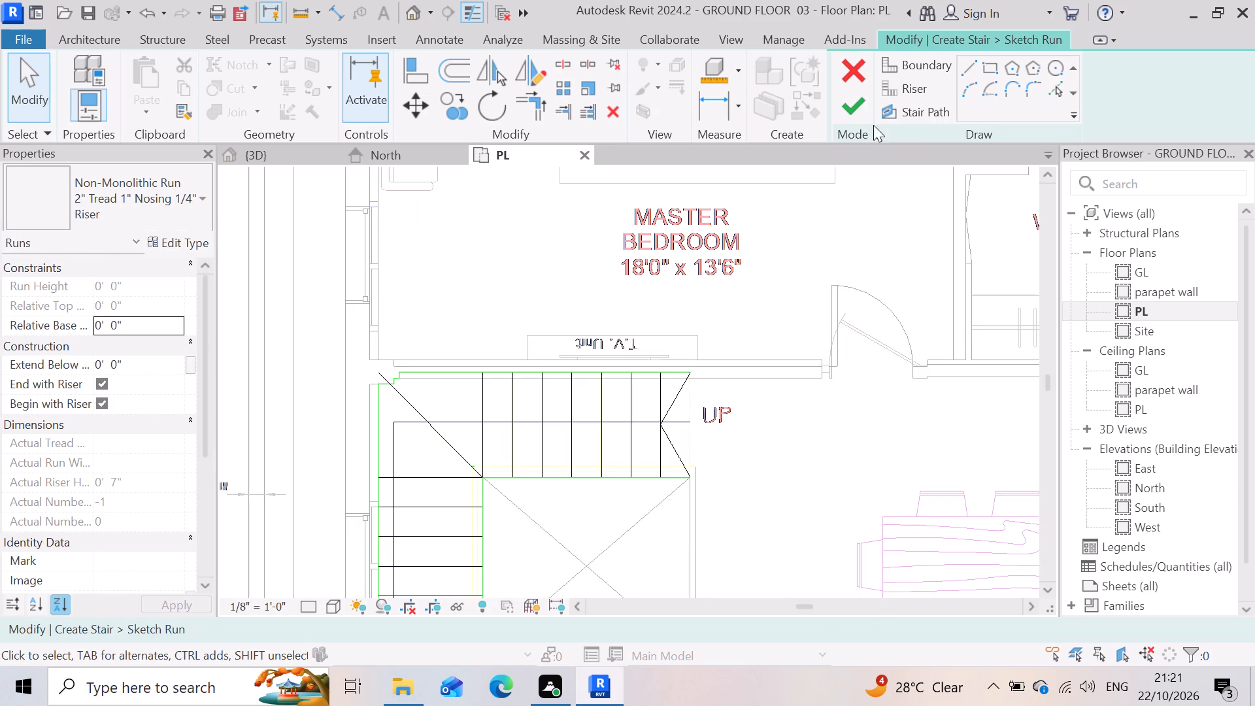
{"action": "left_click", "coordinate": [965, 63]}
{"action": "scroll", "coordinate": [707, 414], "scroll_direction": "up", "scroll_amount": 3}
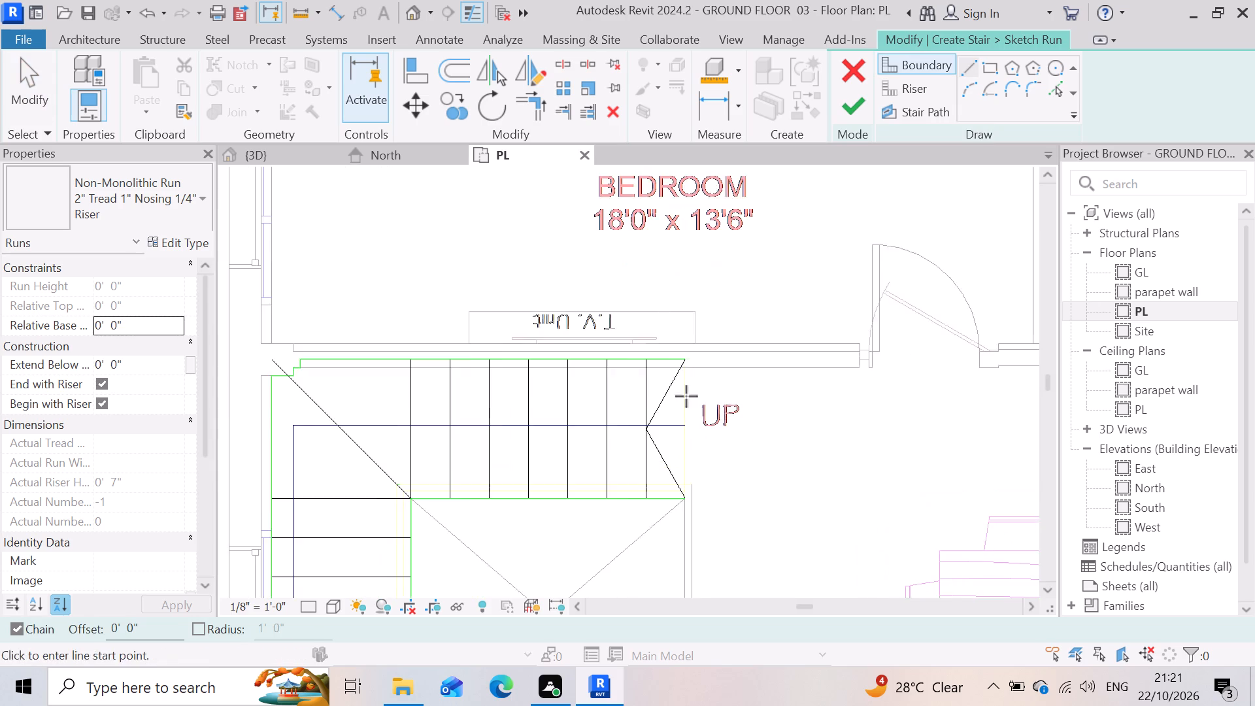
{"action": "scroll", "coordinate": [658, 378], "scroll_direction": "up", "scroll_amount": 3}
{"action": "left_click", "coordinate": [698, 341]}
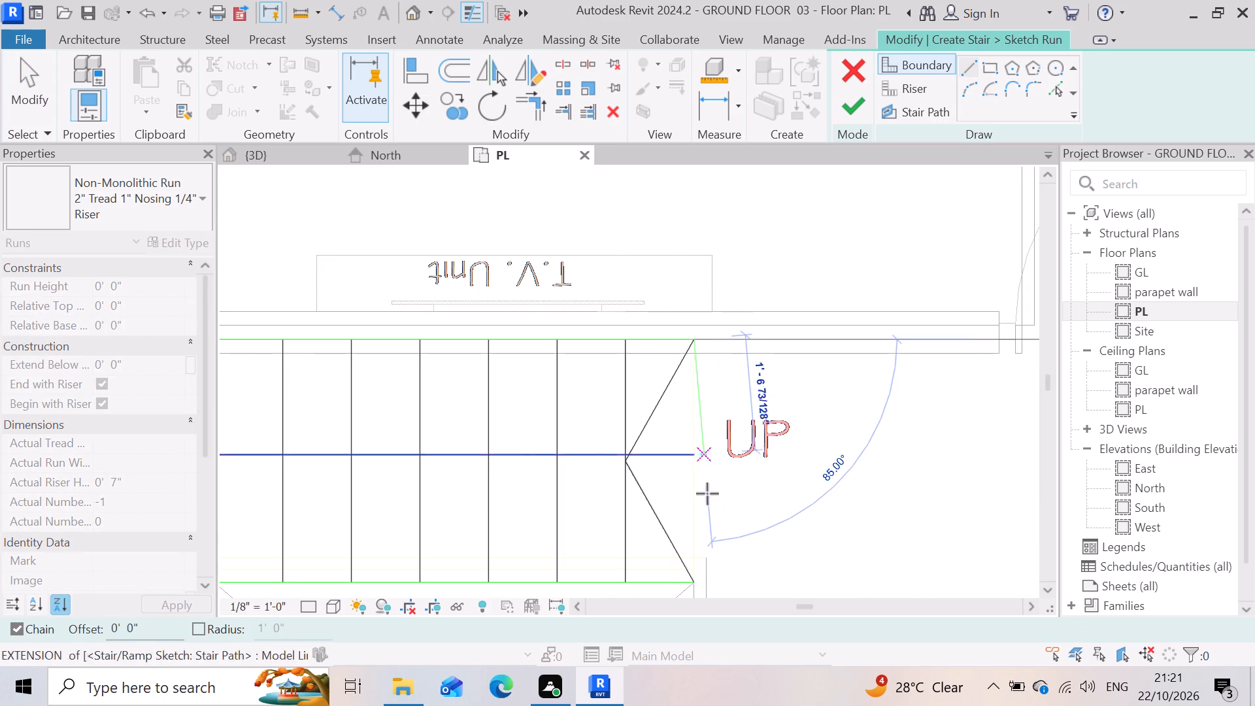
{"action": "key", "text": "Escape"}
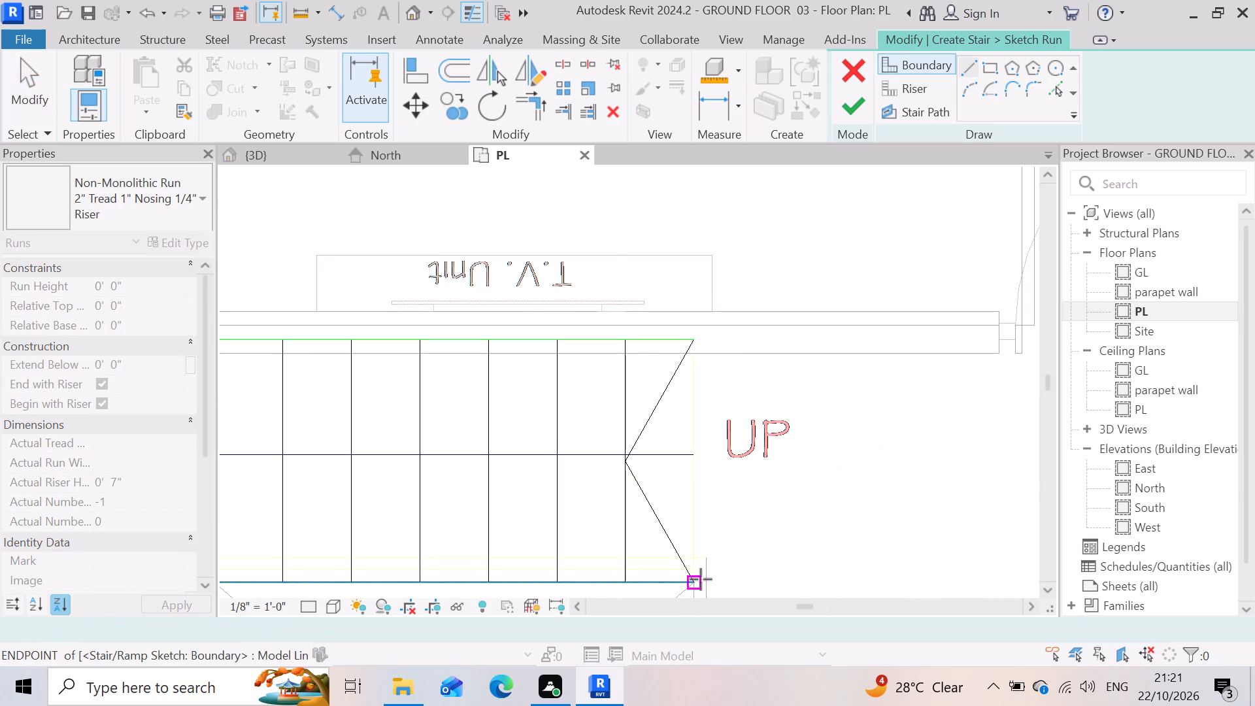
Draw a single 3'-3" vertical riser line across the UP flight's open end, joining its outer and inner boundary endpoints.
{"action": "left_click", "coordinate": [911, 91]}
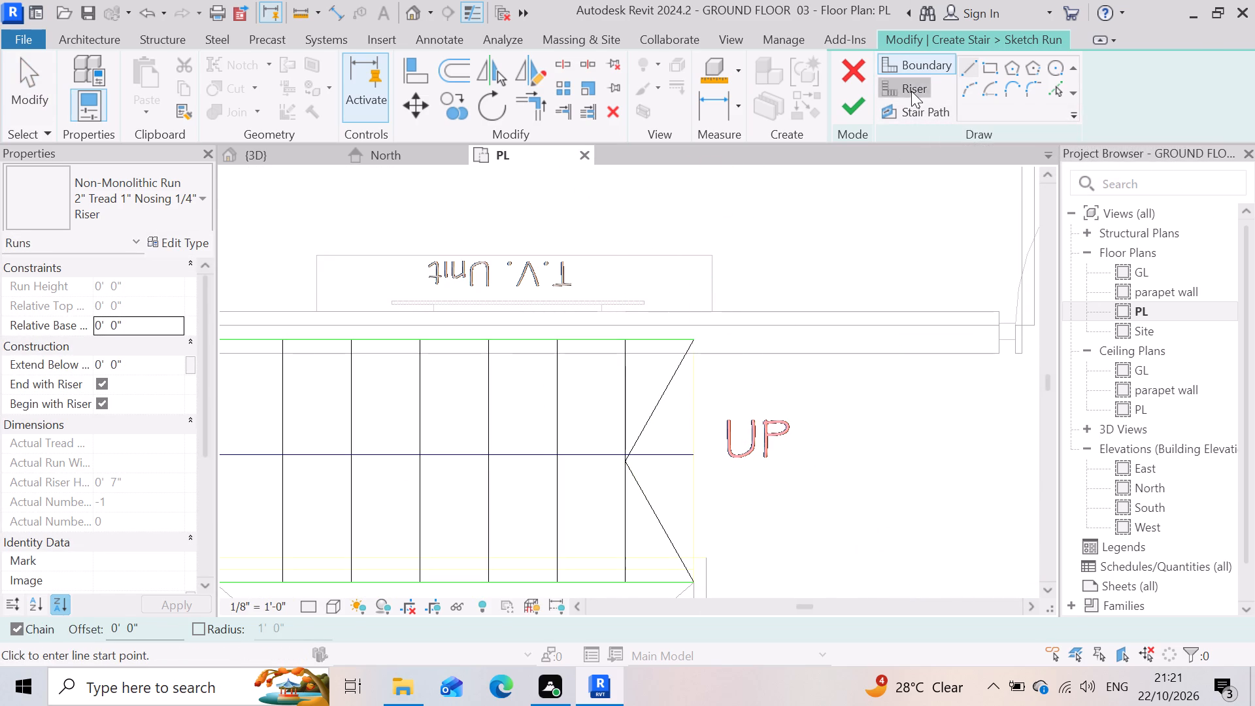
{"action": "left_click", "coordinate": [970, 65]}
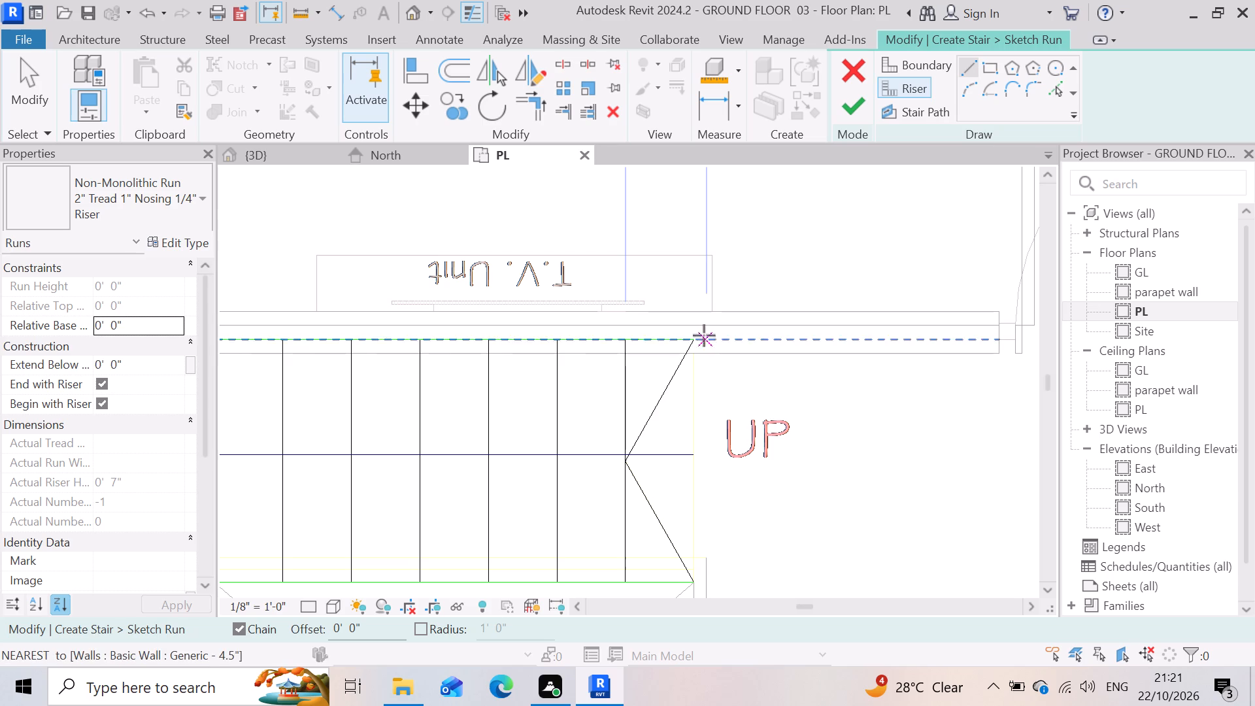
{"action": "left_click", "coordinate": [694, 339]}
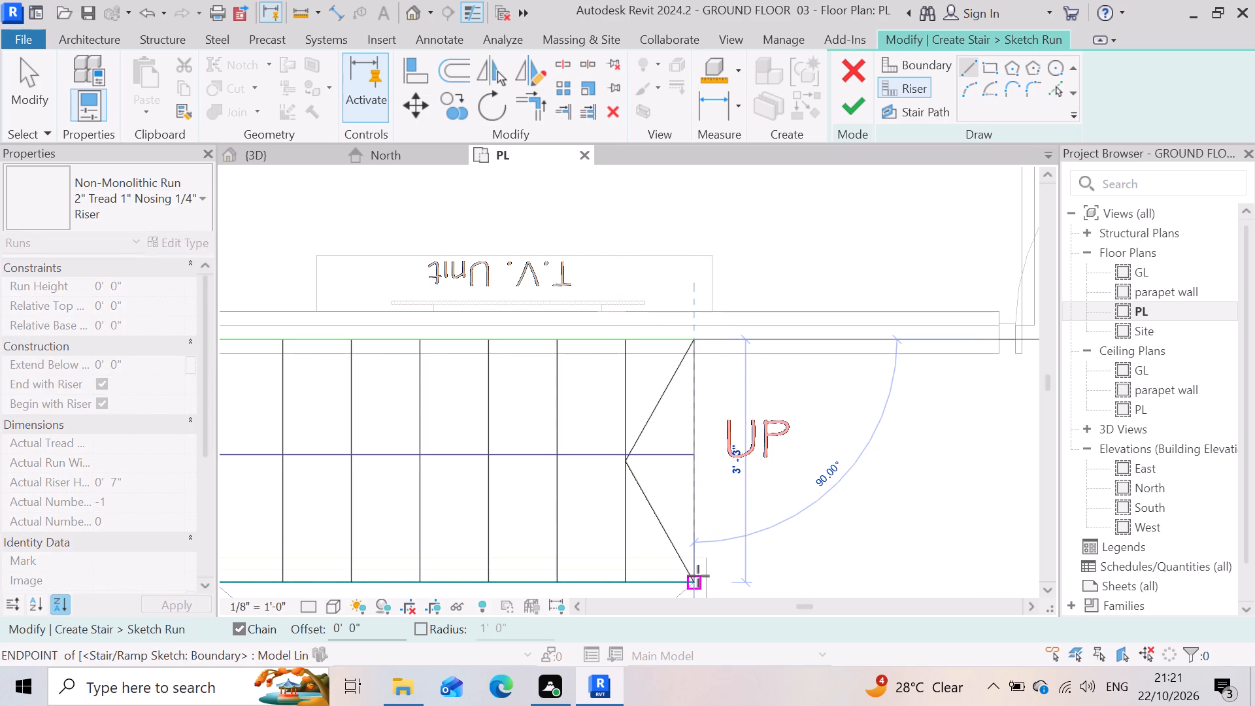
{"action": "left_click", "coordinate": [698, 576]}
{"action": "key", "text": "Escape"}
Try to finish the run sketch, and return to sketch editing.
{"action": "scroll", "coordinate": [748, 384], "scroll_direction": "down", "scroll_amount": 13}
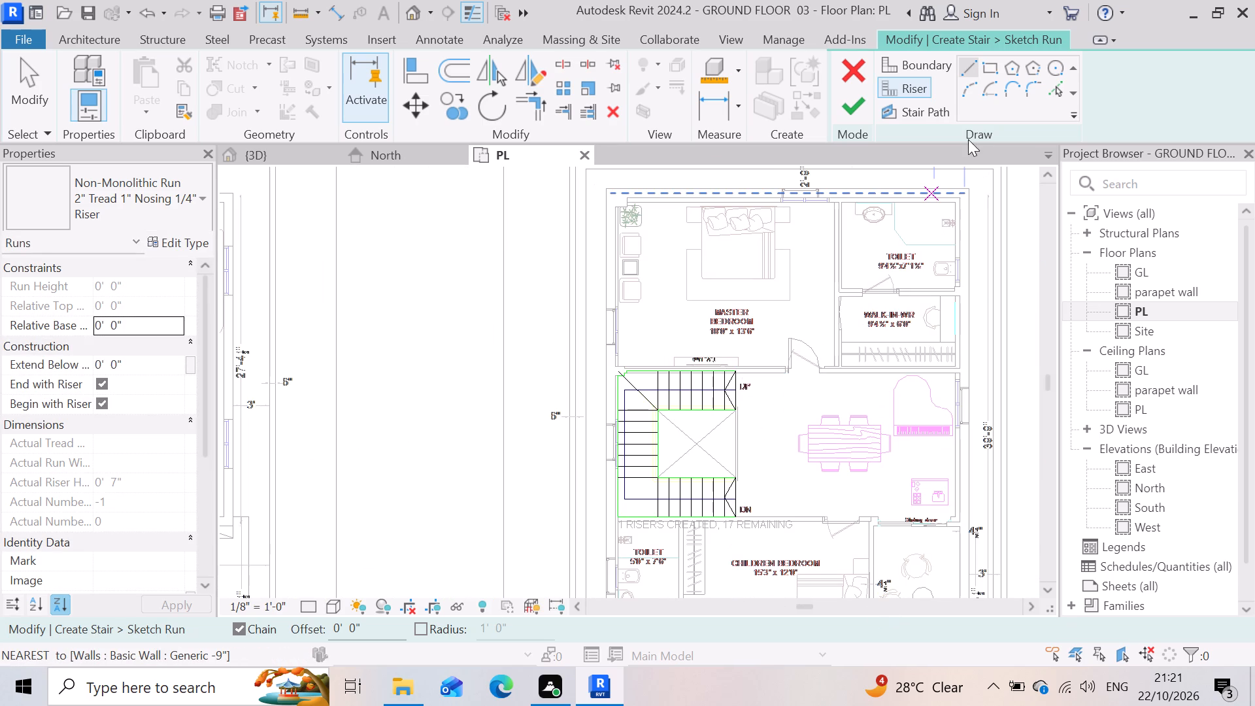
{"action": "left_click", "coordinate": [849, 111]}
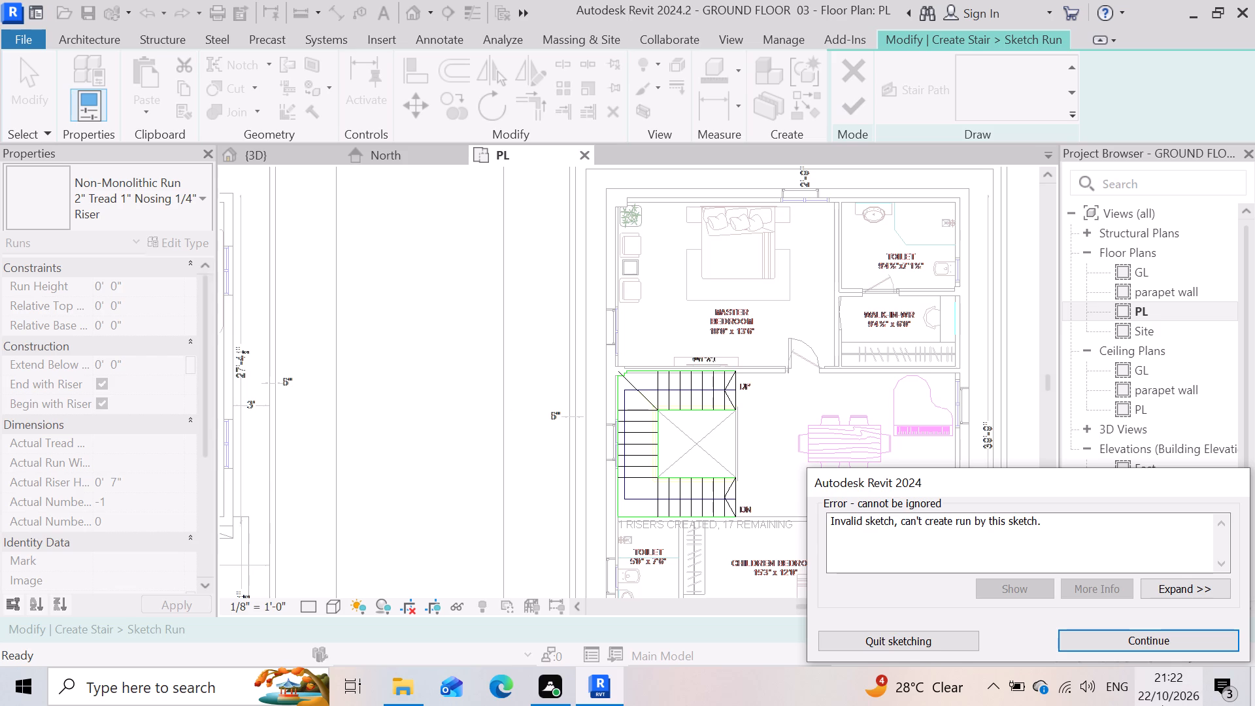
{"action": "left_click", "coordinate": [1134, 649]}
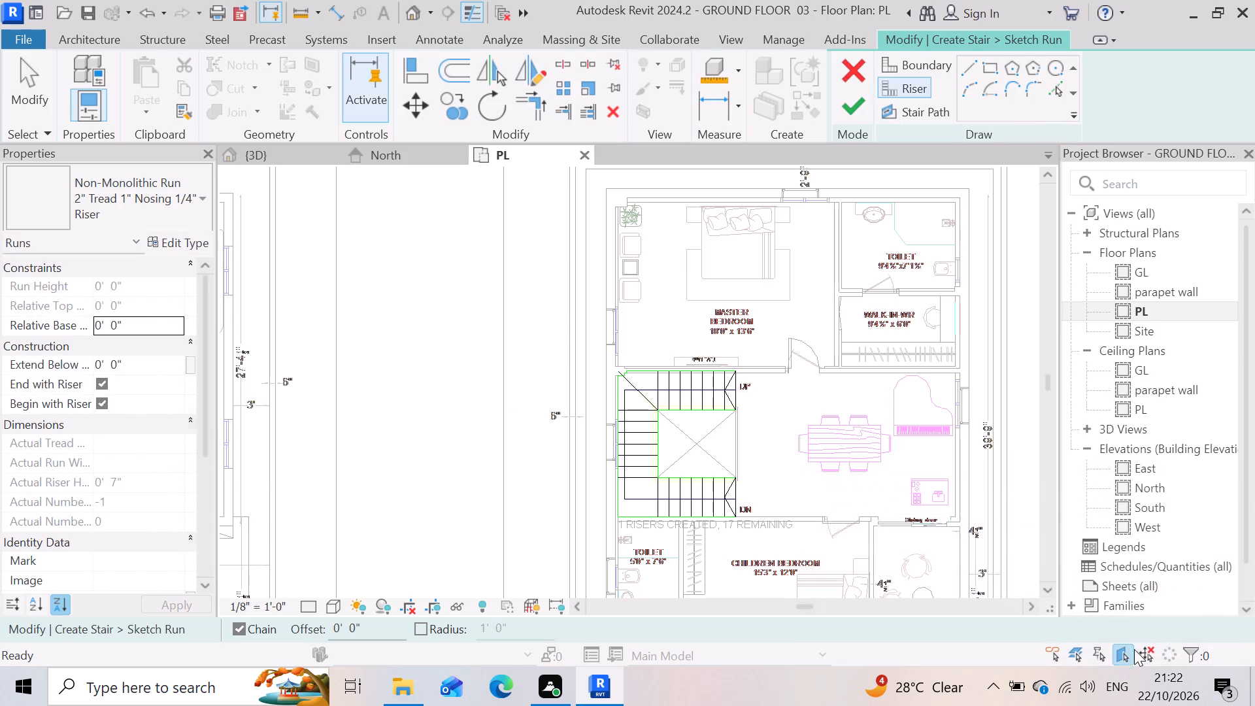
Examine the stair run sketch around both turning corners and the outer boundary for gaps or misaligned lines.
{"action": "scroll", "coordinate": [675, 469], "scroll_direction": "up", "scroll_amount": 3}
{"action": "scroll", "coordinate": [621, 514], "scroll_direction": "up", "scroll_amount": 4}
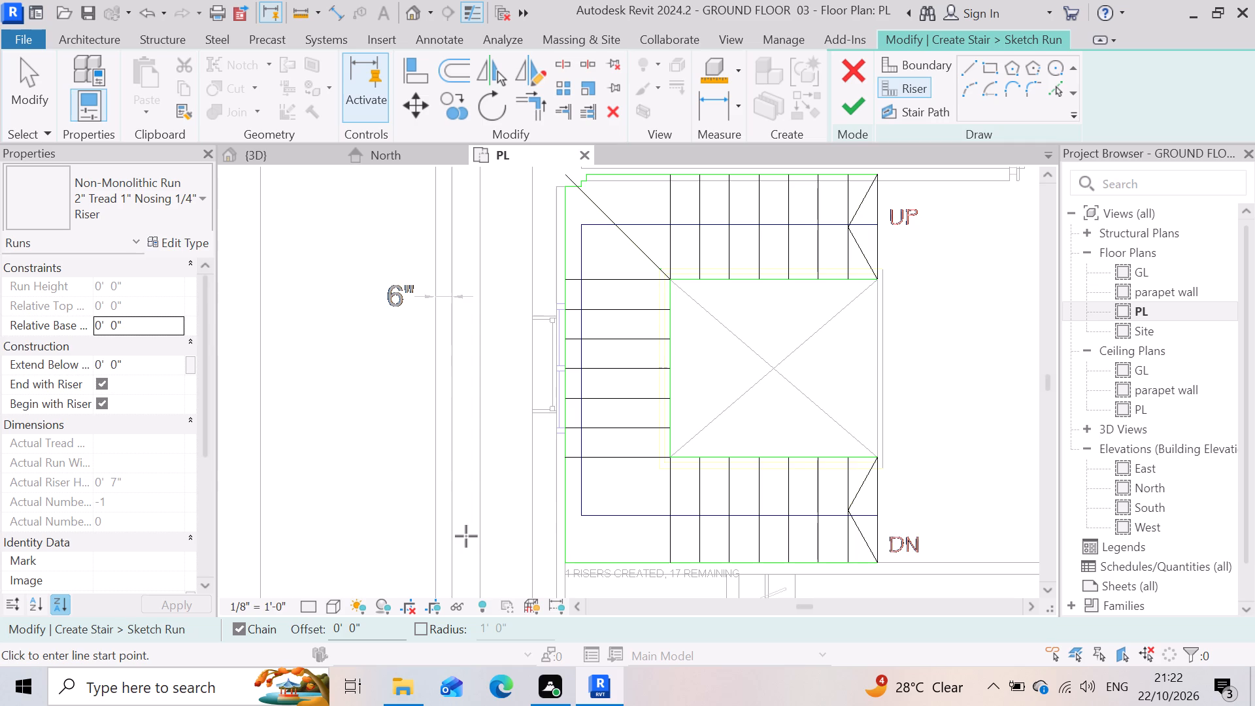
{"action": "scroll", "coordinate": [616, 478], "scroll_direction": "down", "scroll_amount": 3}
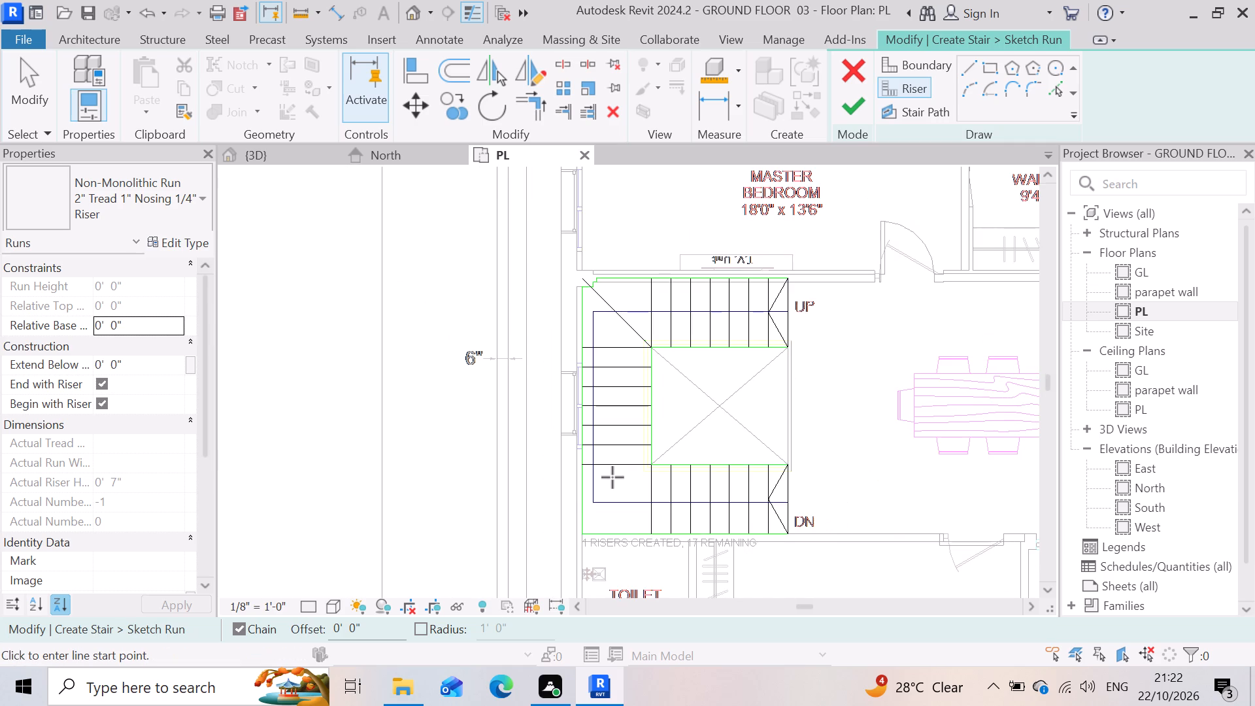
{"action": "scroll", "coordinate": [612, 477], "scroll_direction": "up", "scroll_amount": 4}
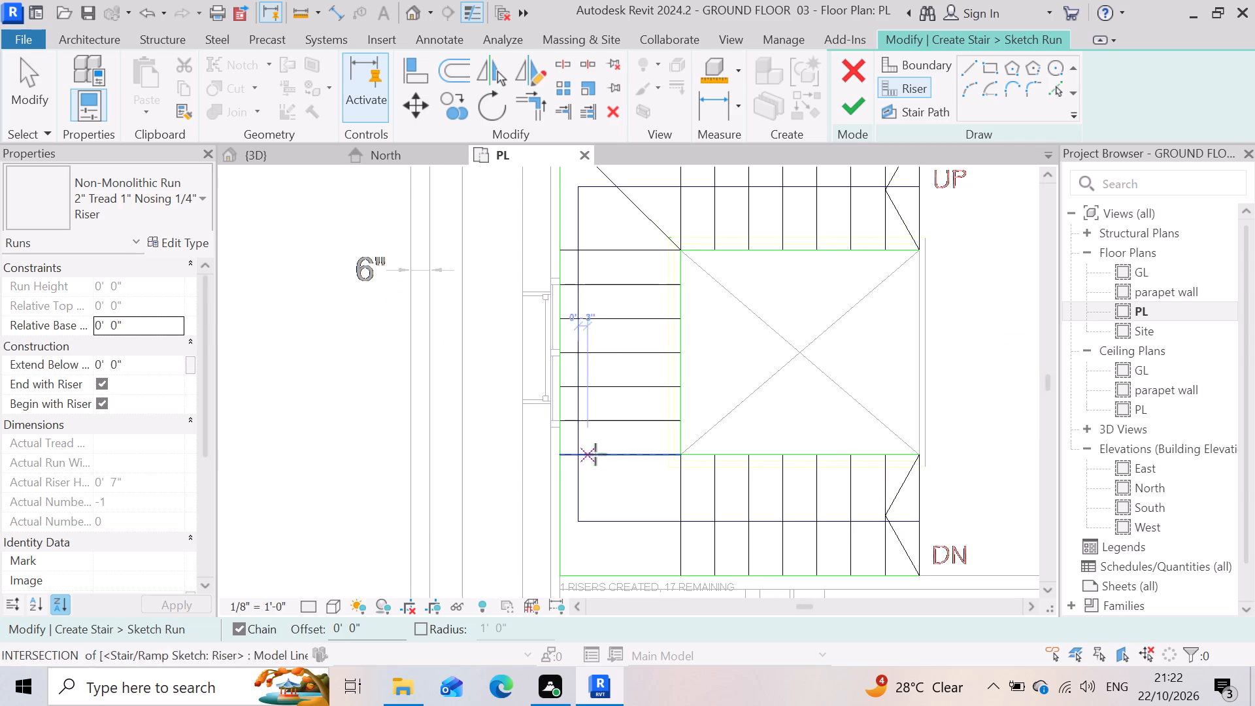
{"action": "scroll", "coordinate": [649, 481], "scroll_direction": "down", "scroll_amount": 3}
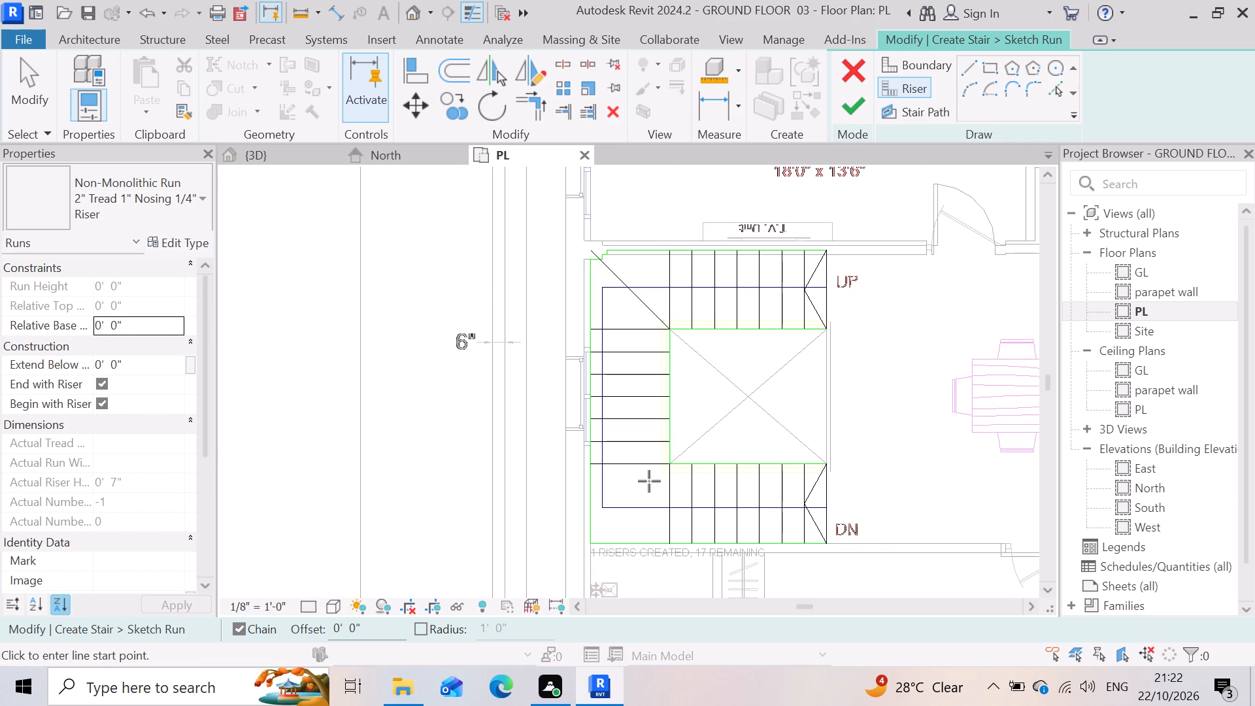
{"action": "scroll", "coordinate": [648, 480], "scroll_direction": "down", "scroll_amount": 3}
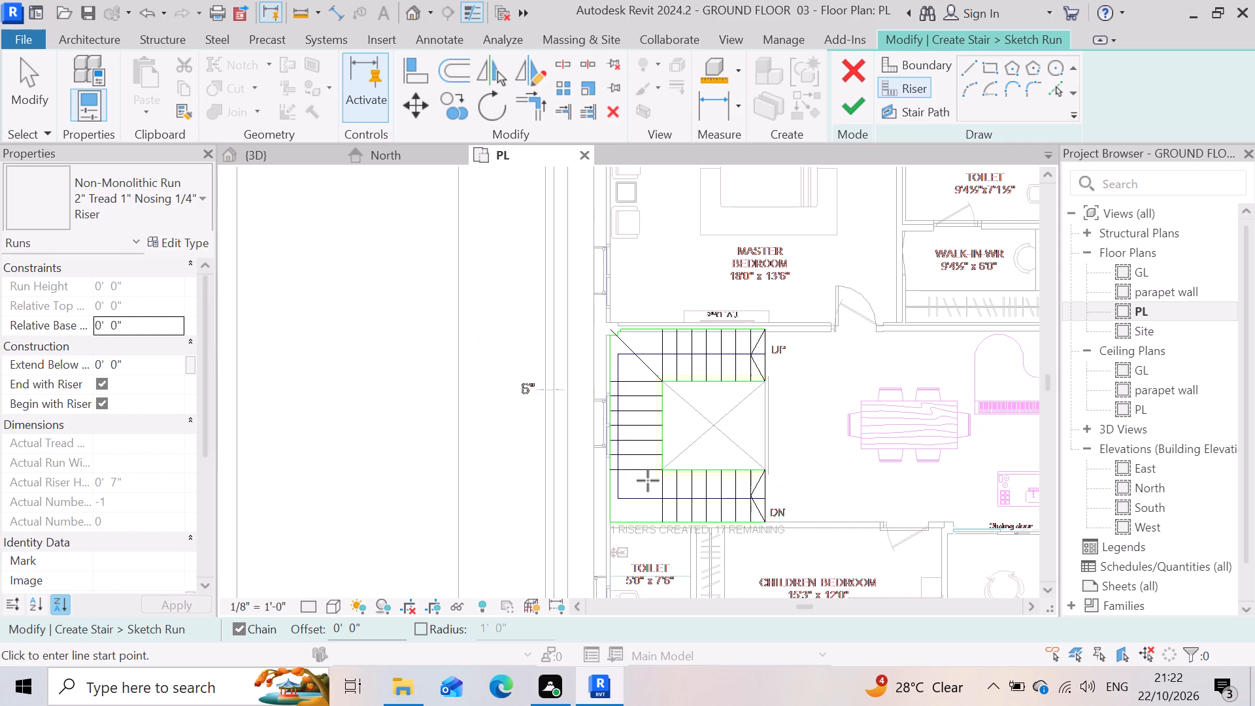
{"action": "scroll", "coordinate": [648, 480], "scroll_direction": "down", "scroll_amount": 3}
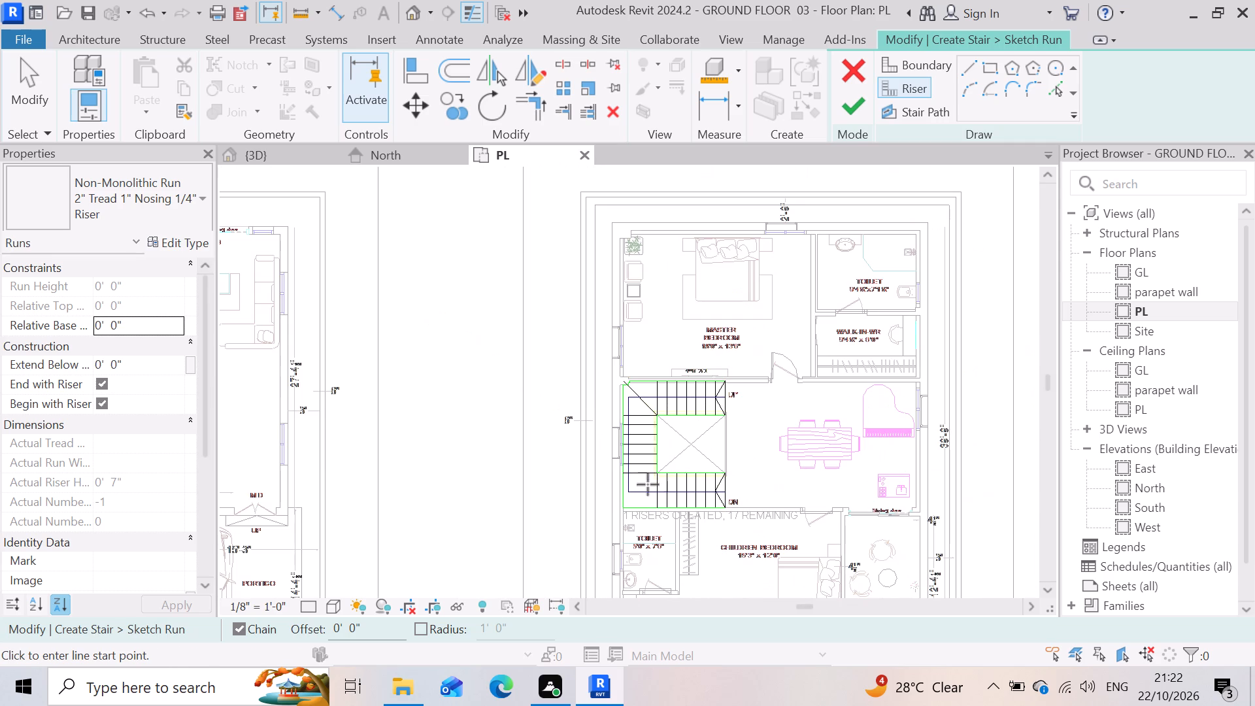
{"action": "scroll", "coordinate": [658, 498], "scroll_direction": "up", "scroll_amount": 13}
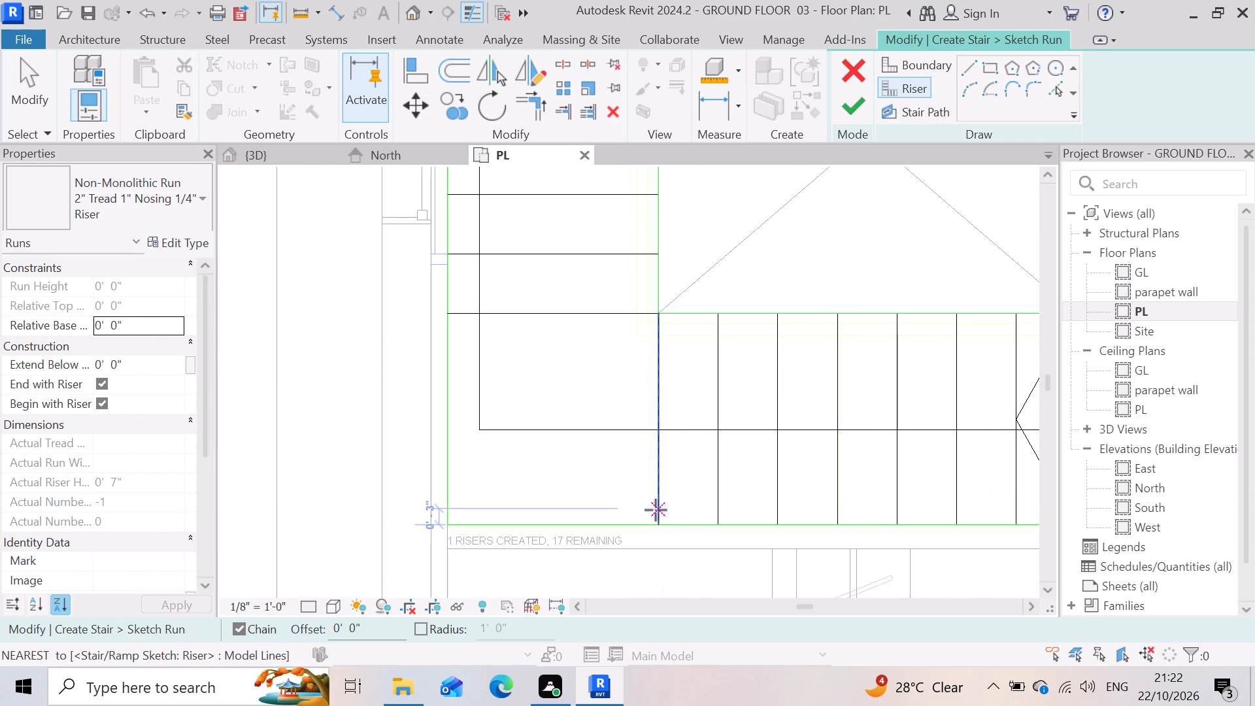
{"action": "scroll", "coordinate": [649, 505], "scroll_direction": "down", "scroll_amount": 6}
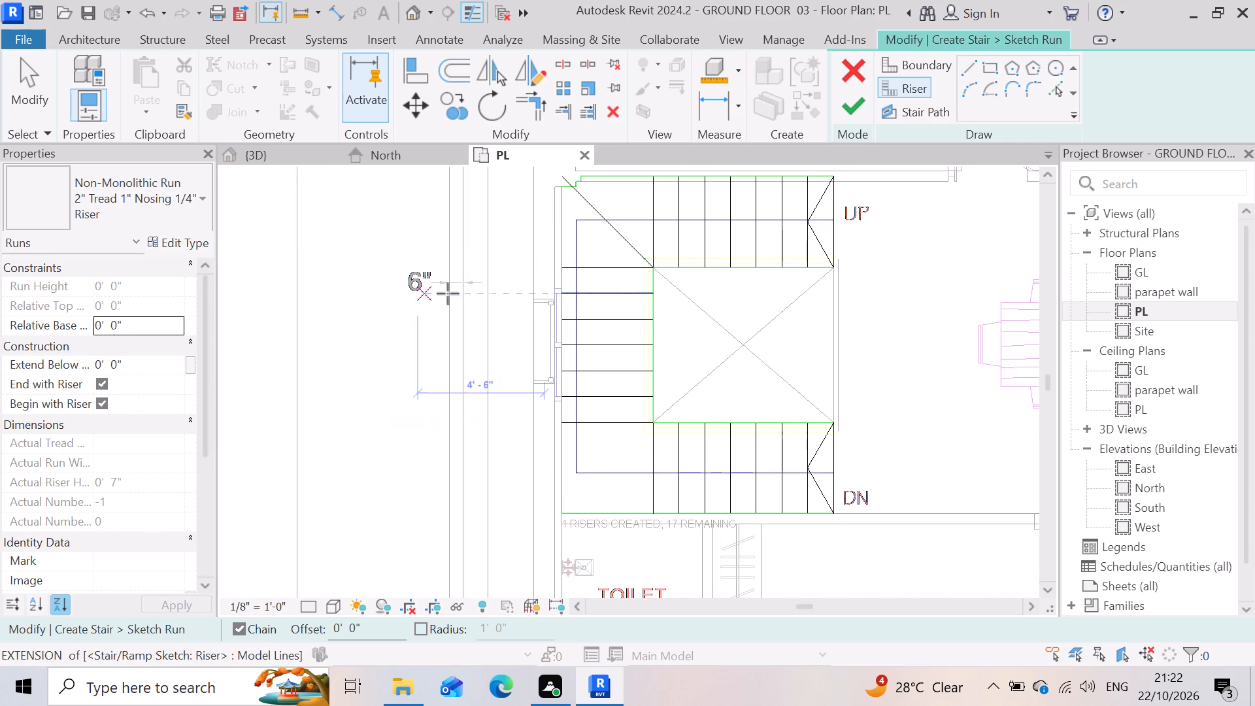
{"action": "scroll", "coordinate": [582, 294], "scroll_direction": "up", "scroll_amount": 11}
{"action": "scroll", "coordinate": [514, 275], "scroll_direction": "up", "scroll_amount": 4}
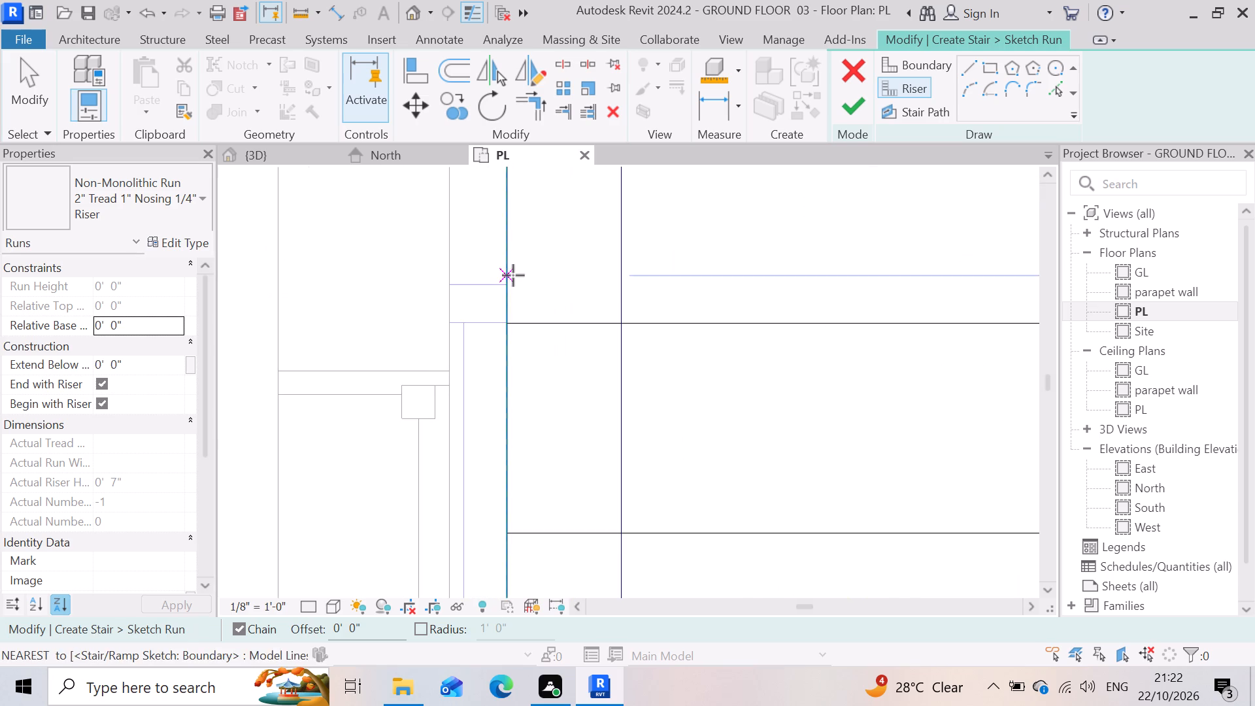
{"action": "scroll", "coordinate": [654, 502], "scroll_direction": "down", "scroll_amount": 10}
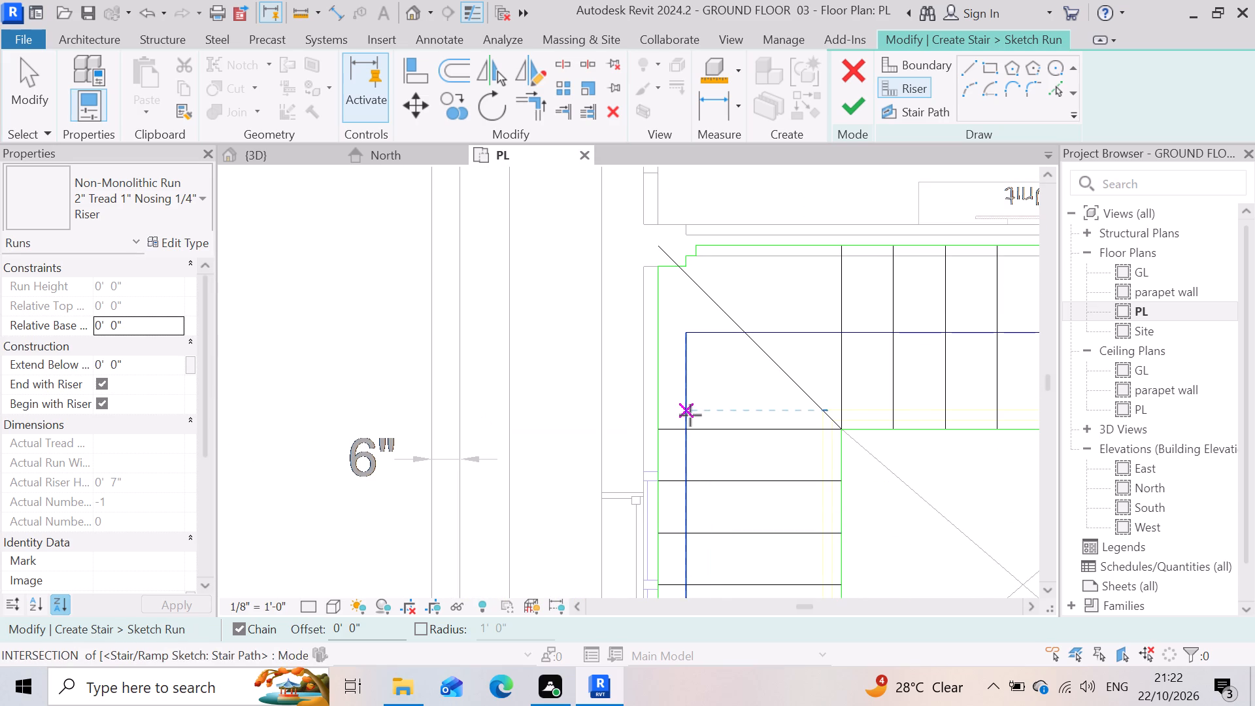
{"action": "scroll", "coordinate": [690, 415], "scroll_direction": "down", "scroll_amount": 3}
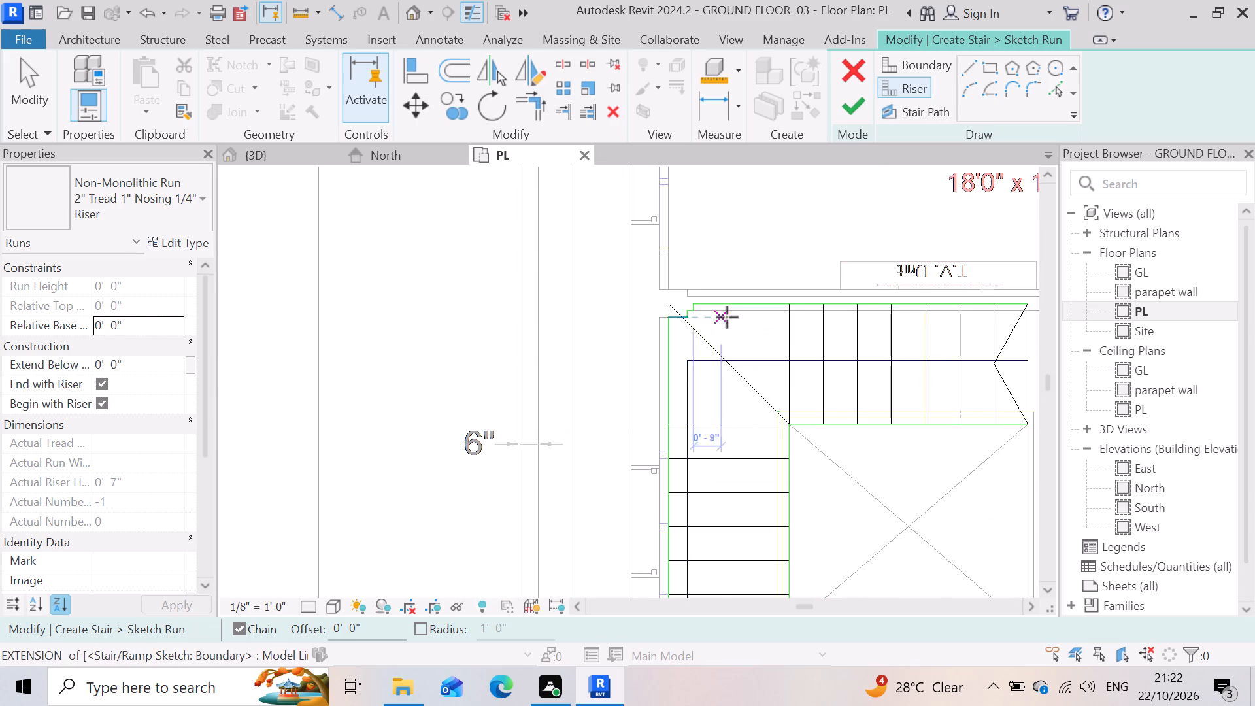
Shorten the diagonal corner riser near the UP flight to about 4'-0 3/4", ending it on the stepped outer boundary.
{"action": "scroll", "coordinate": [729, 315], "scroll_direction": "up", "scroll_amount": 11}
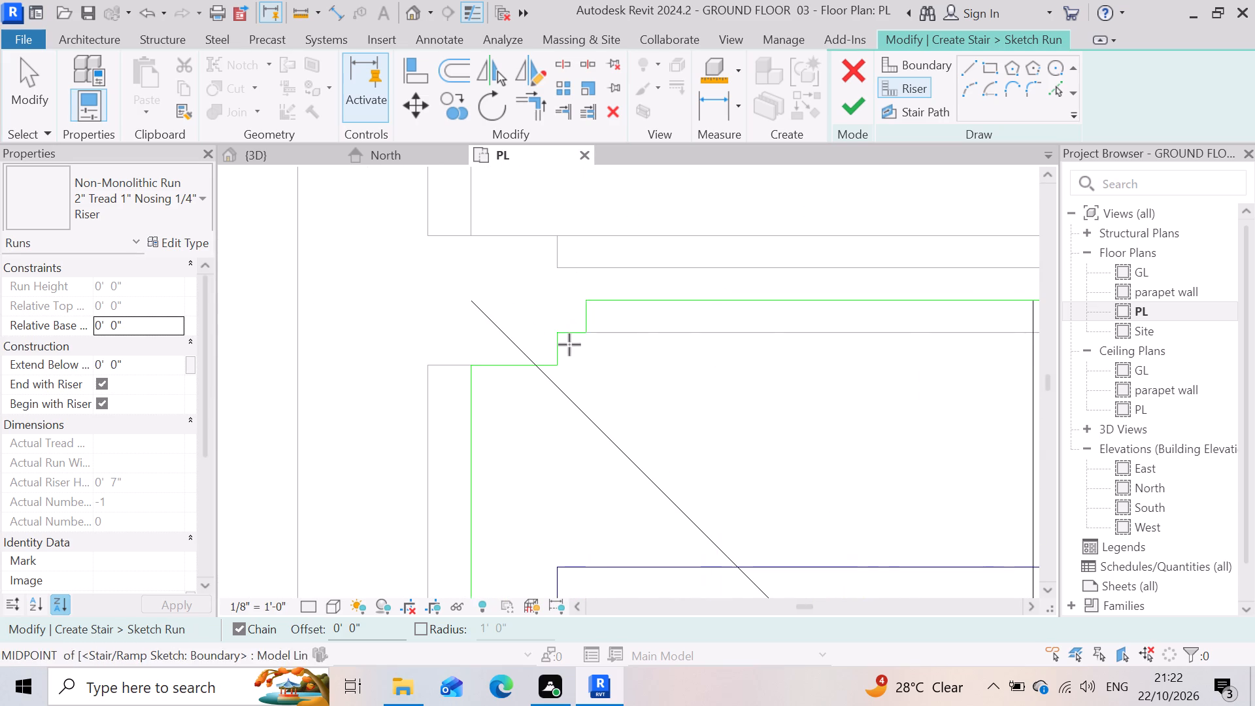
{"action": "scroll", "coordinate": [569, 346], "scroll_direction": "up", "scroll_amount": 4}
{"action": "scroll", "coordinate": [548, 364], "scroll_direction": "down", "scroll_amount": 8}
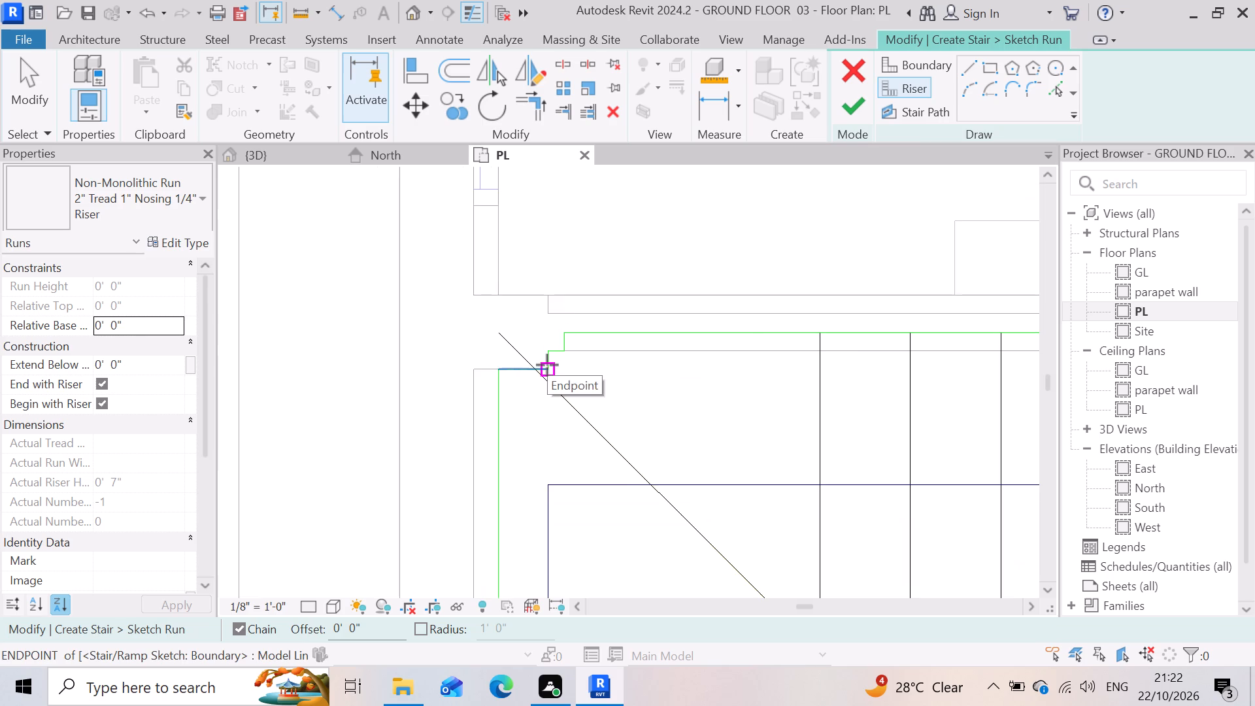
{"action": "scroll", "coordinate": [547, 365], "scroll_direction": "up", "scroll_amount": 4}
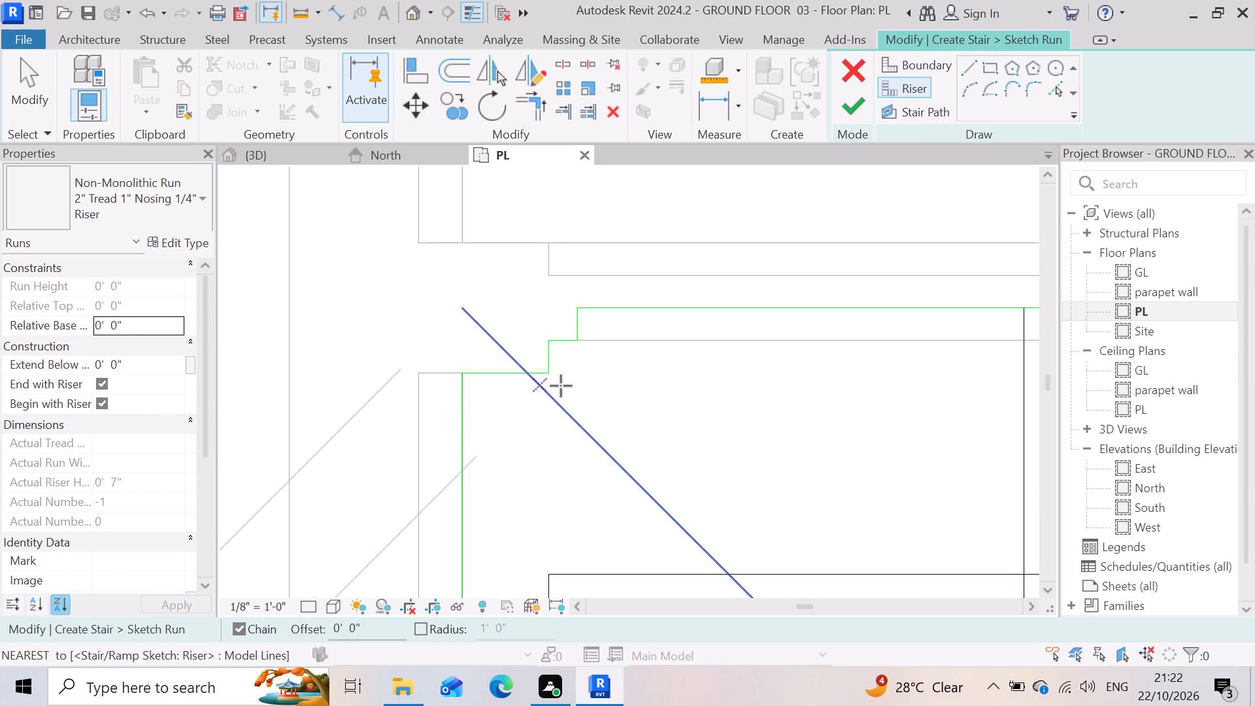
{"action": "scroll", "coordinate": [657, 386], "scroll_direction": "down", "scroll_amount": 4}
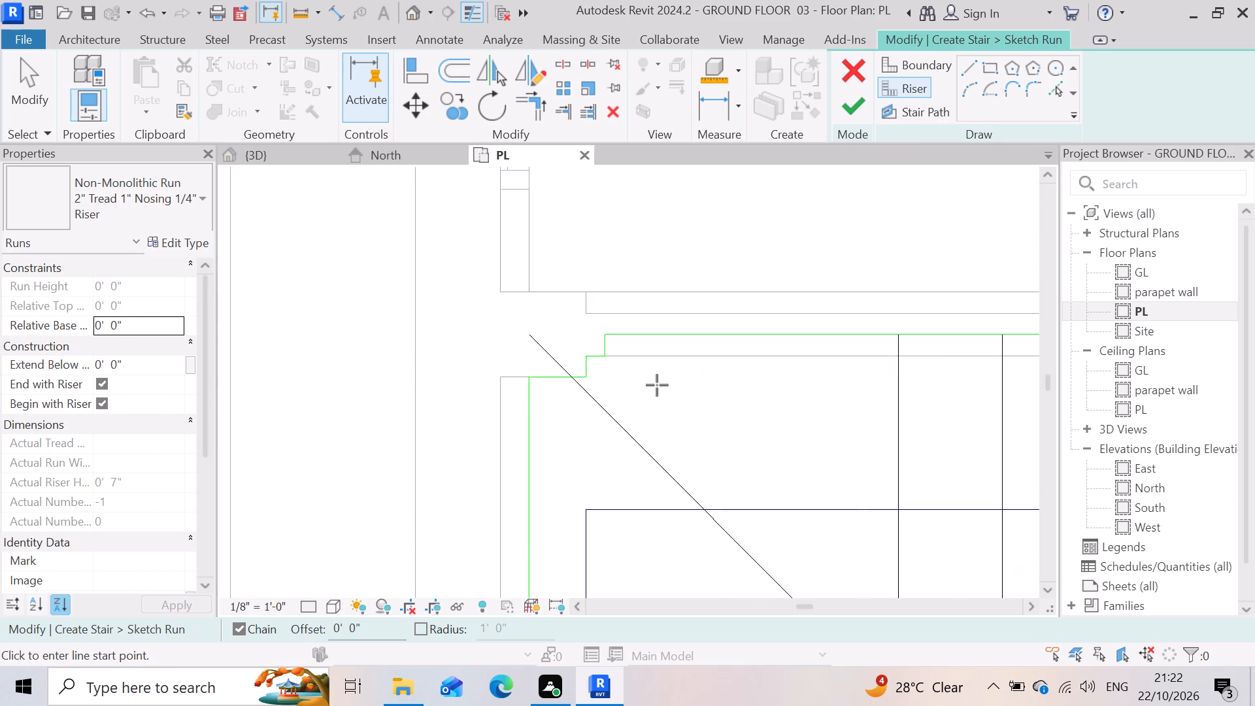
{"action": "key", "text": "Escape"}
{"action": "left_click", "coordinate": [632, 432]}
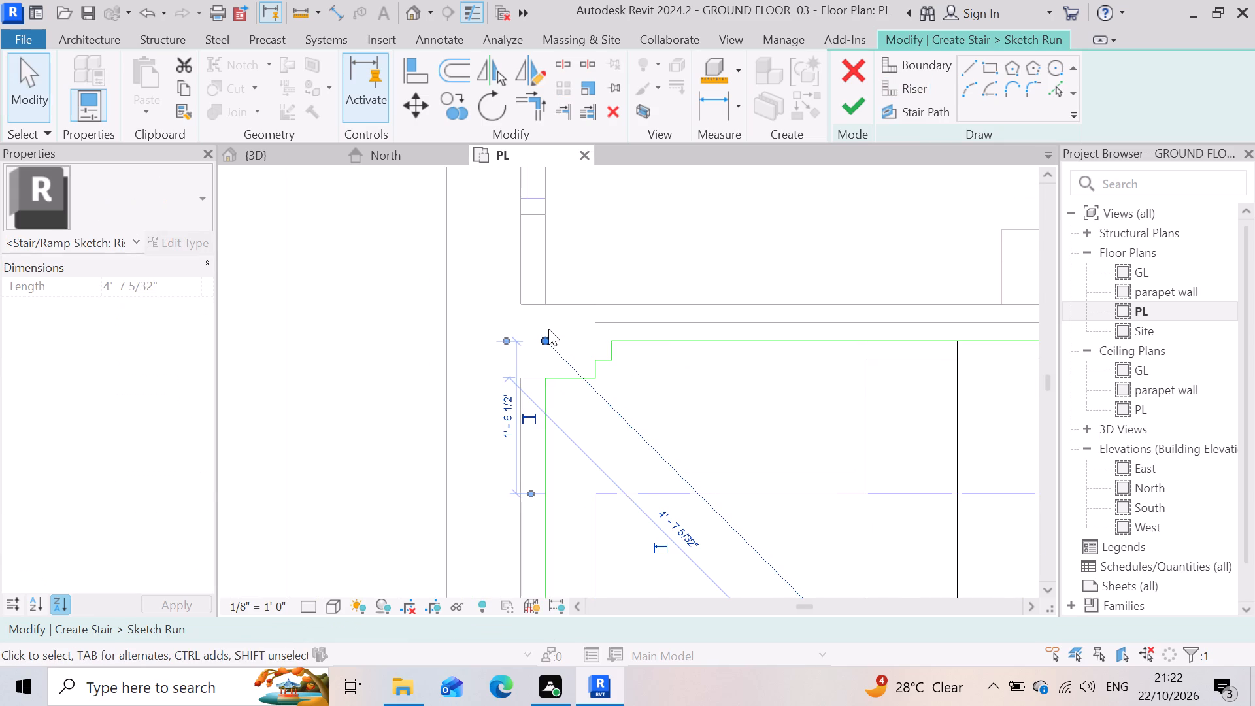
{"action": "left_click_drag", "start_coordinate": [543, 337], "coordinate": [562, 369]}
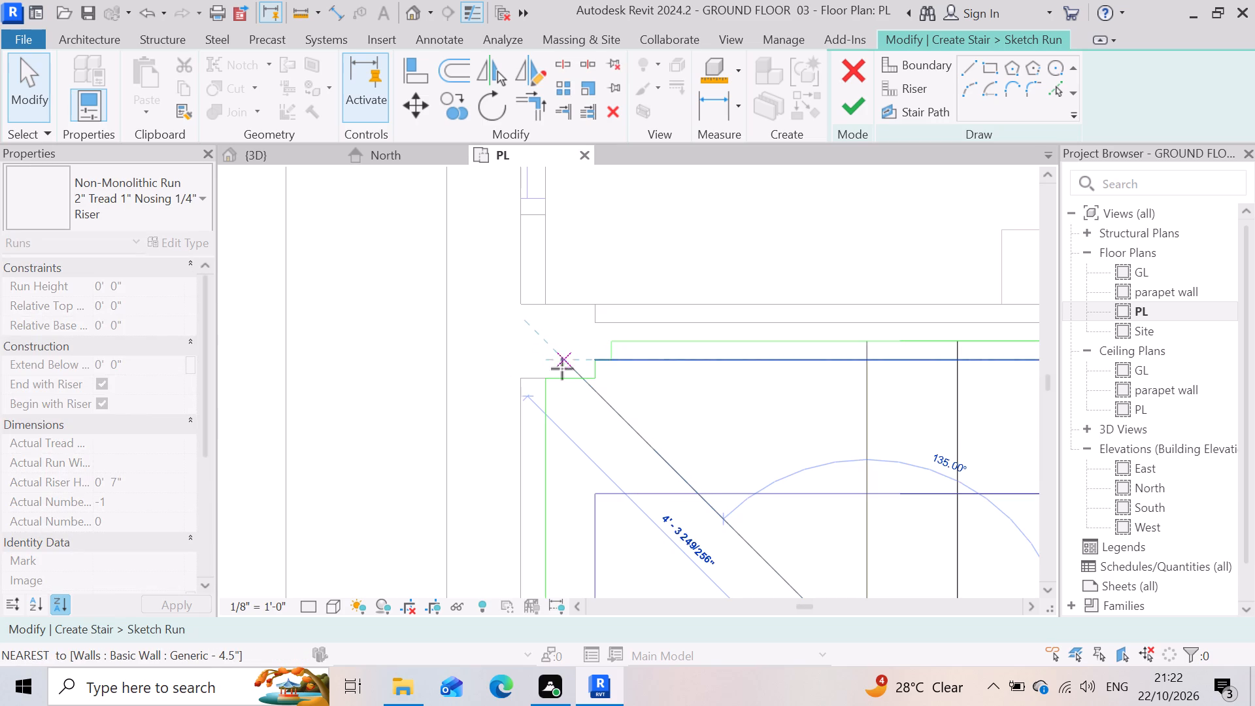
{"action": "left_click_drag", "start_coordinate": [562, 369], "coordinate": [584, 373]}
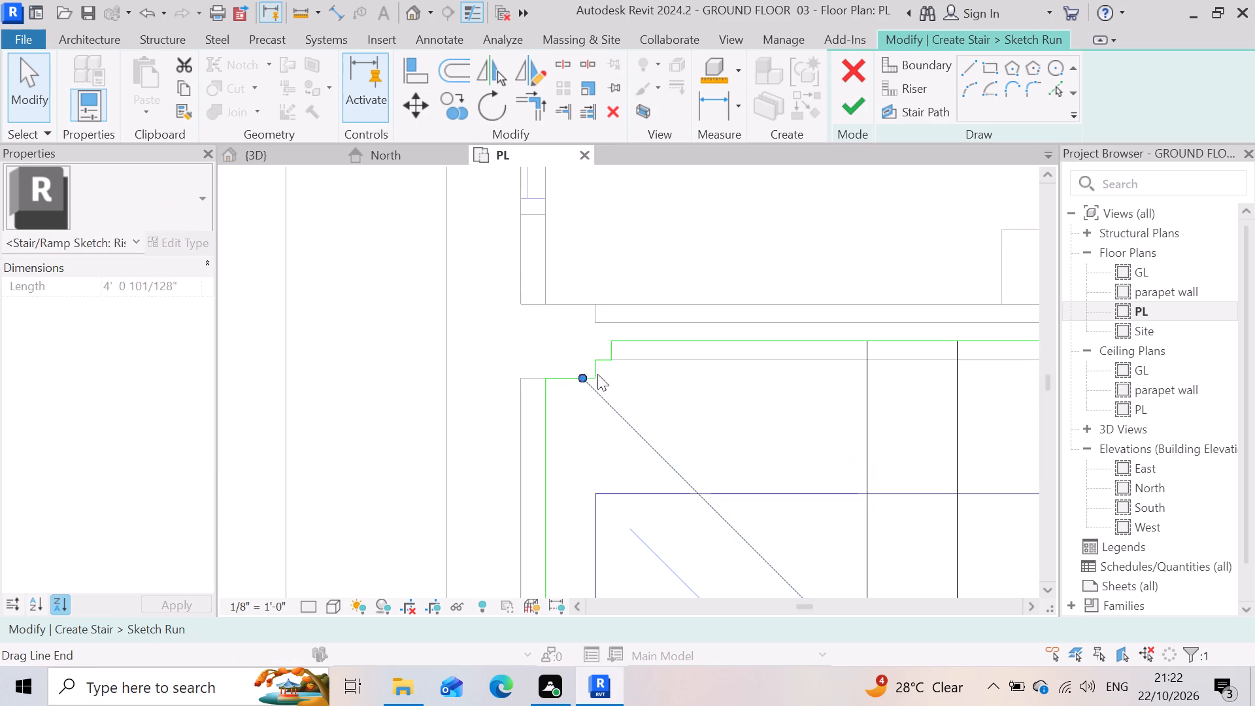
Examine the shortened diagonal riser and the adjoining 3'-3" horizontal riser, checking how their ends meet the boundary lines.
{"action": "scroll", "coordinate": [645, 395], "scroll_direction": "down", "scroll_amount": 9}
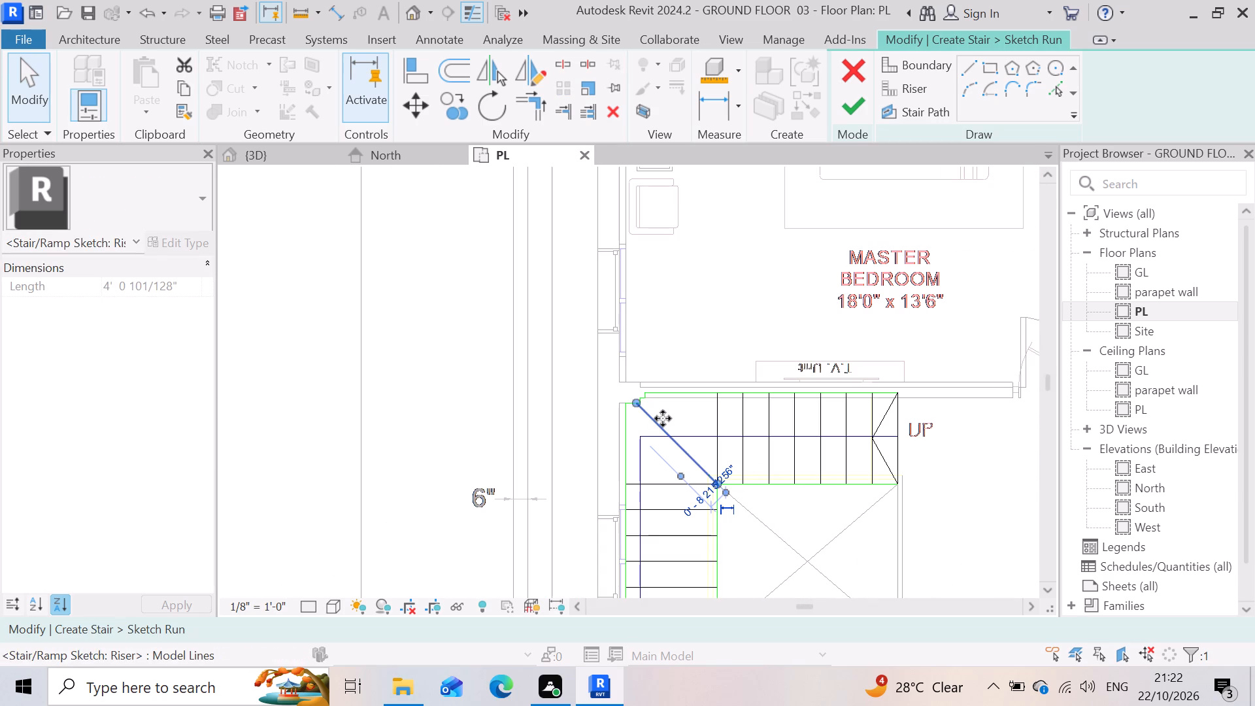
{"action": "scroll", "coordinate": [679, 499], "scroll_direction": "up", "scroll_amount": 9}
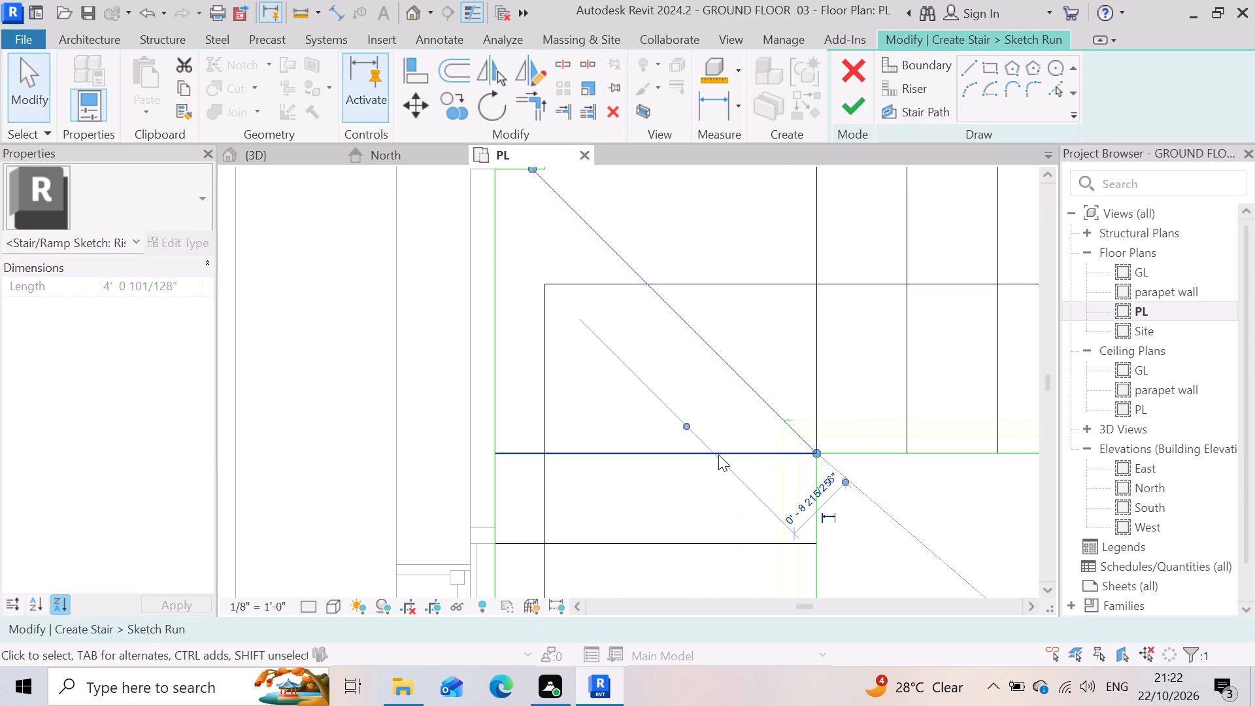
{"action": "left_click", "coordinate": [718, 454]}
{"action": "scroll", "coordinate": [634, 439], "scroll_direction": "down", "scroll_amount": 3}
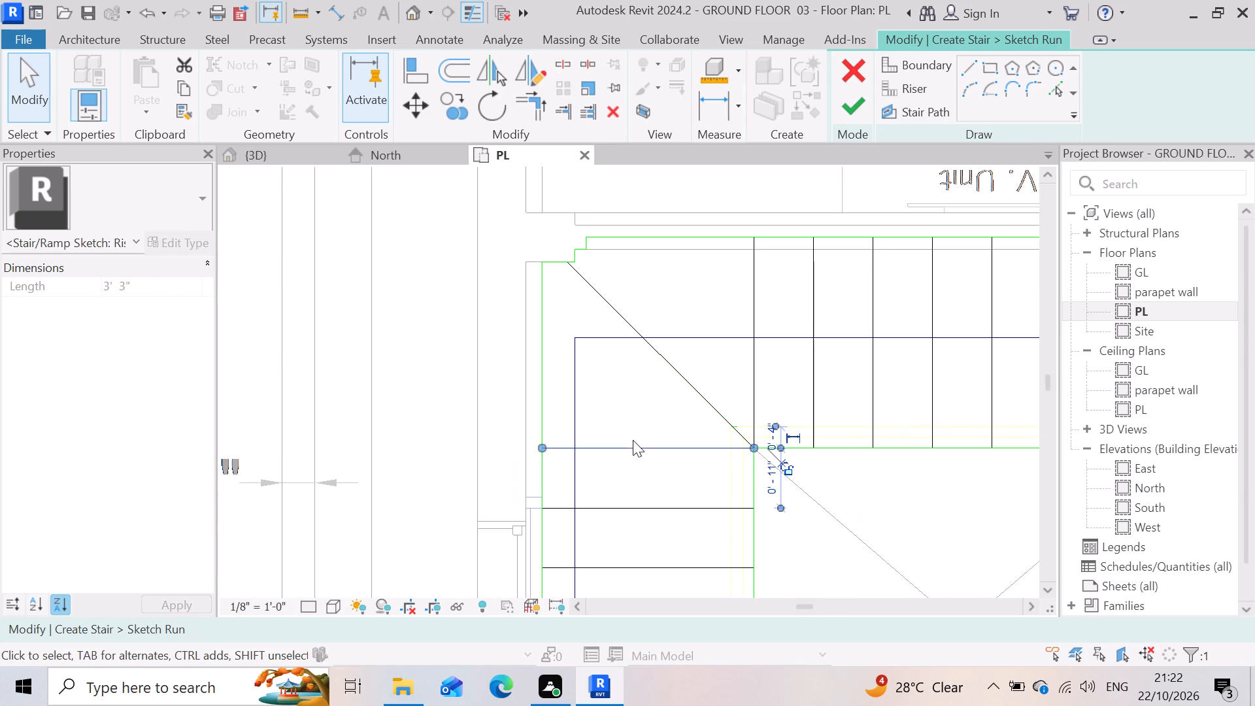
{"action": "scroll", "coordinate": [622, 434], "scroll_direction": "down", "scroll_amount": 2}
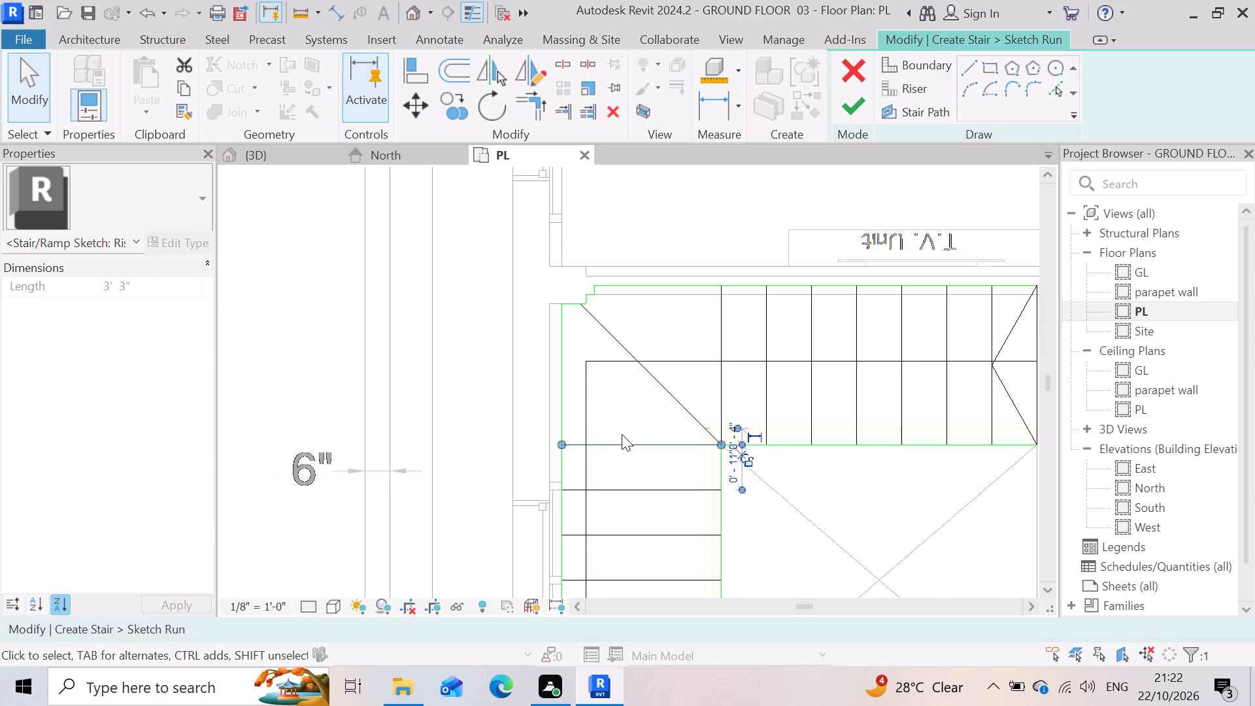
{"action": "scroll", "coordinate": [616, 424], "scroll_direction": "down", "scroll_amount": 3}
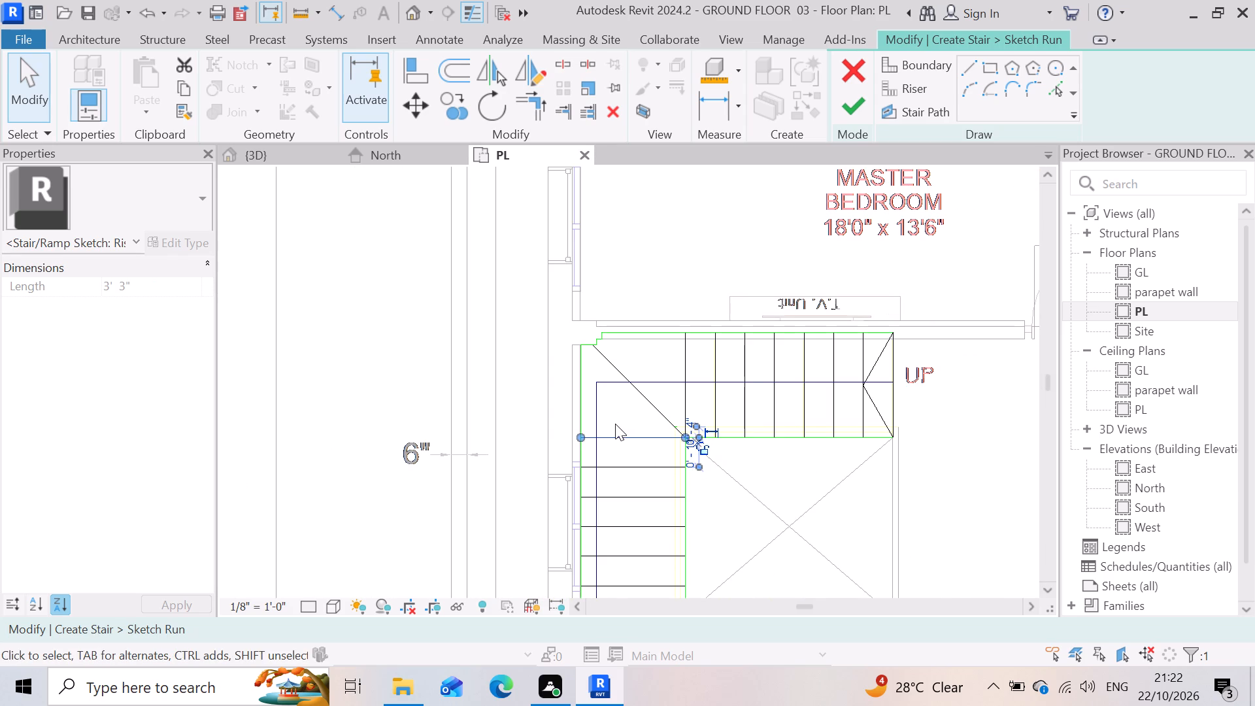
{"action": "scroll", "coordinate": [599, 466], "scroll_direction": "up", "scroll_amount": 9}
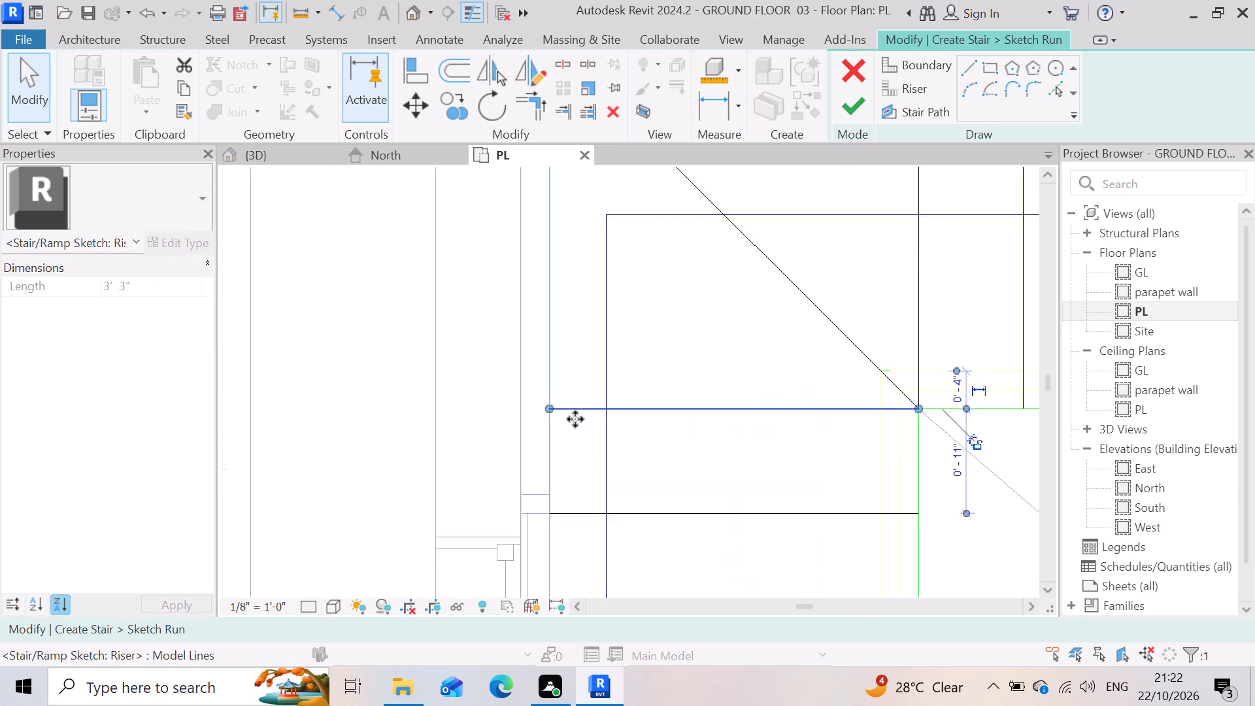
{"action": "scroll", "coordinate": [575, 419], "scroll_direction": "up", "scroll_amount": 7}
{"action": "scroll", "coordinate": [674, 345], "scroll_direction": "down", "scroll_amount": 9}
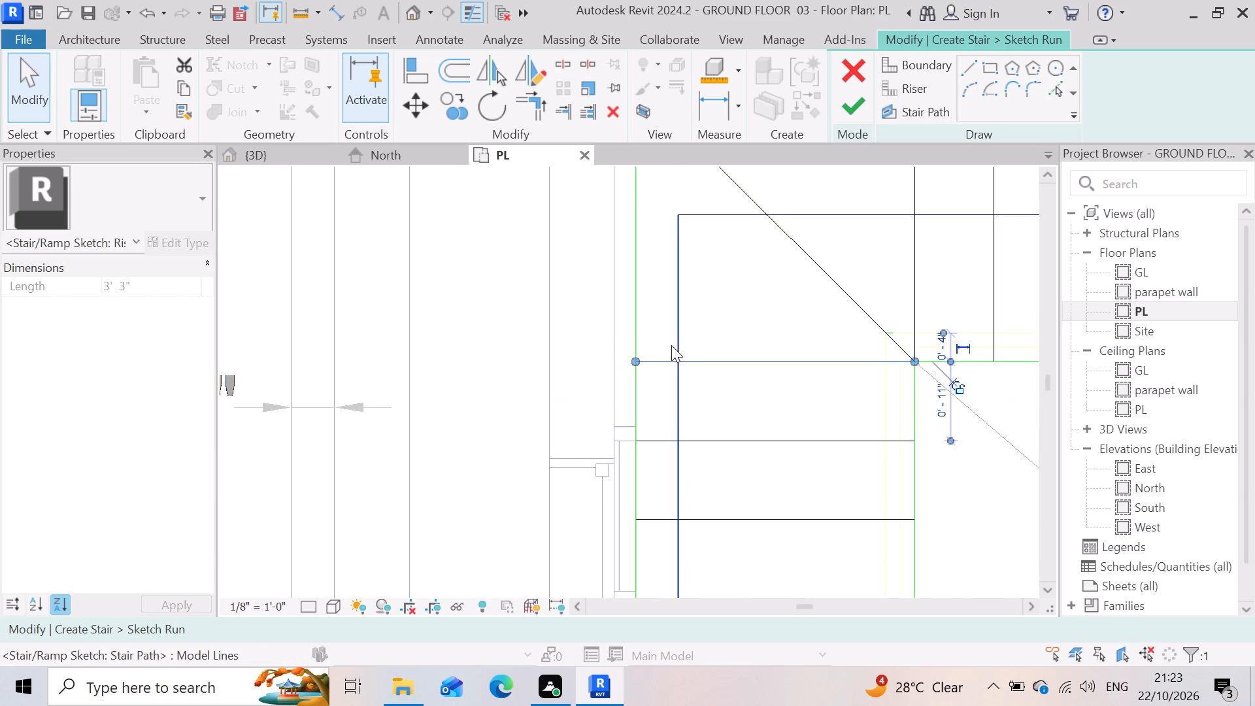
{"action": "scroll", "coordinate": [671, 345], "scroll_direction": "down", "scroll_amount": 11}
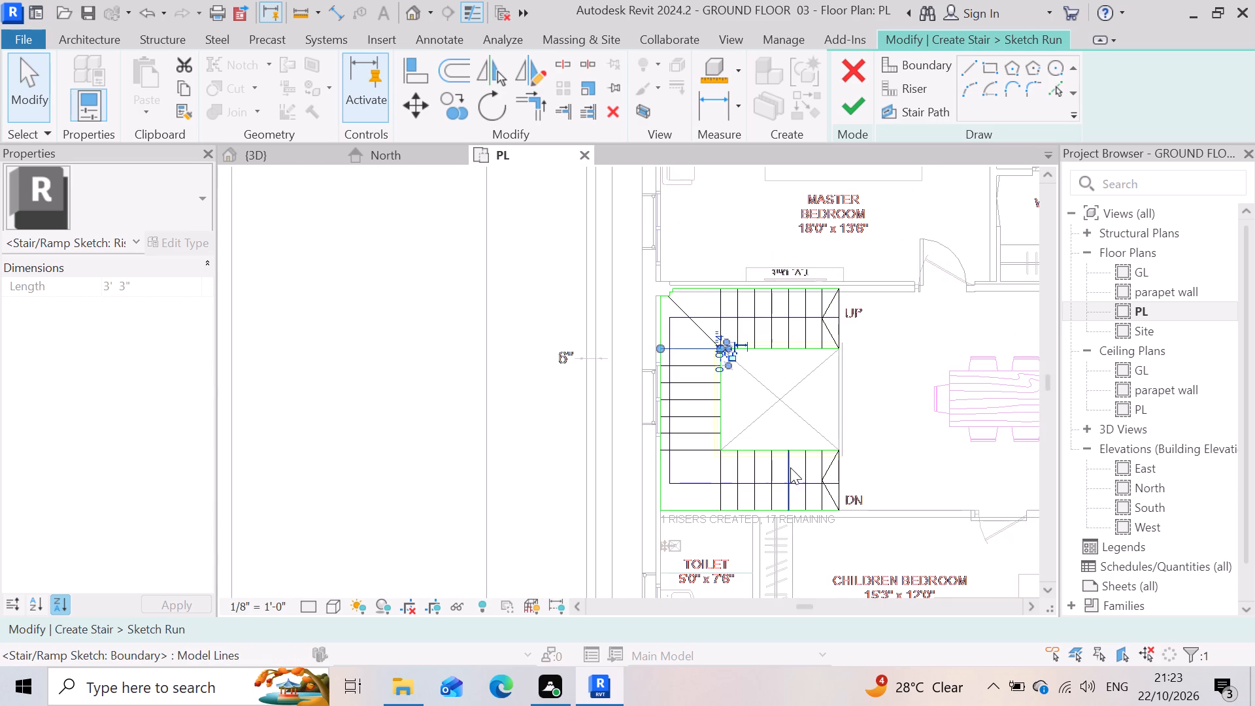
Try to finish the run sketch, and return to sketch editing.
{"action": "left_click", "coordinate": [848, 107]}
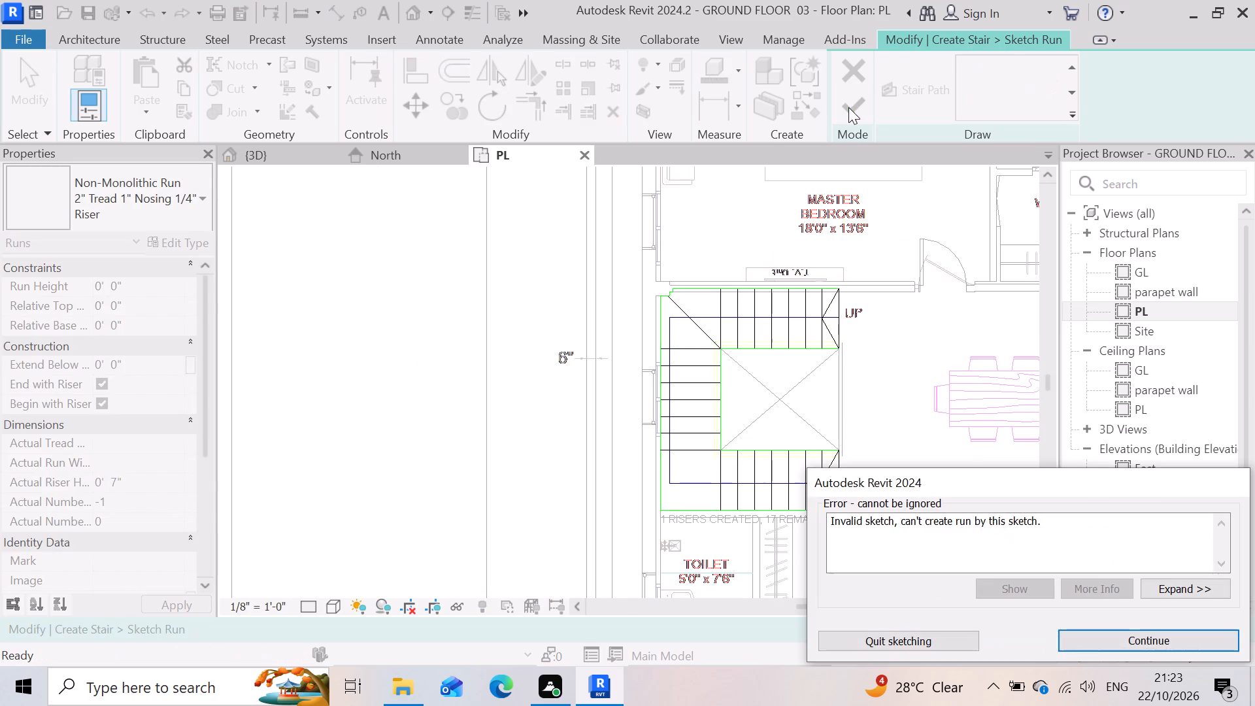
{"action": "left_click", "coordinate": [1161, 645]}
Examine the UP flight's corner and open end, checking the boundary, end riser and arrow-shaped diagonal riser lines.
{"action": "scroll", "coordinate": [738, 319], "scroll_direction": "up", "scroll_amount": 4}
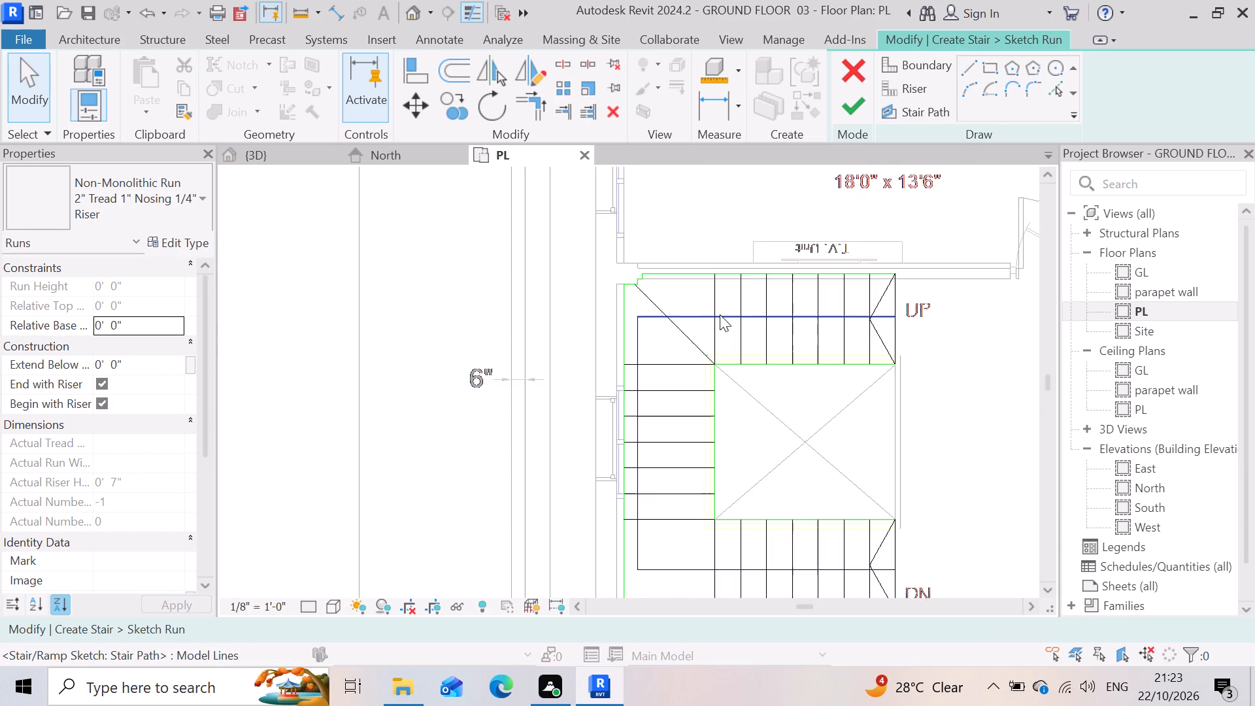
{"action": "scroll", "coordinate": [744, 369], "scroll_direction": "up", "scroll_amount": 7}
{"action": "scroll", "coordinate": [699, 410], "scroll_direction": "down", "scroll_amount": 7}
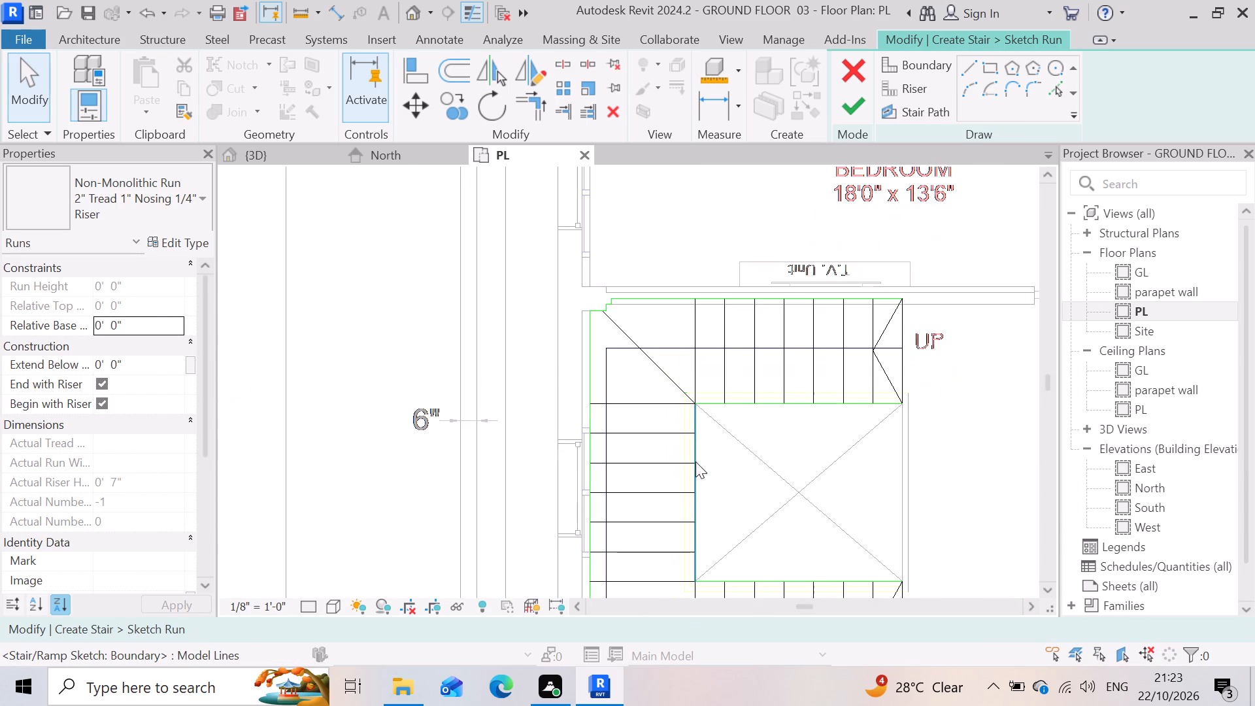
{"action": "scroll", "coordinate": [1008, 250], "scroll_direction": "up", "scroll_amount": 3}
{"action": "scroll", "coordinate": [875, 325], "scroll_direction": "up", "scroll_amount": 9}
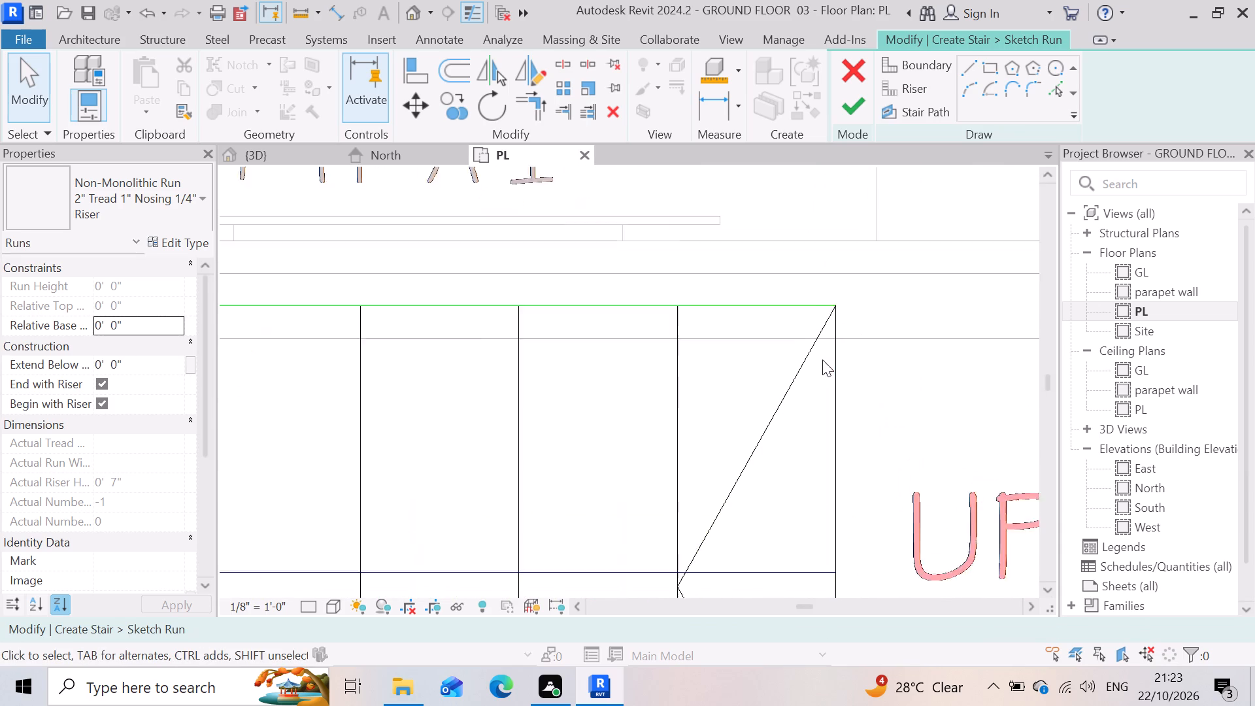
{"action": "scroll", "coordinate": [822, 360], "scroll_direction": "up", "scroll_amount": 8}
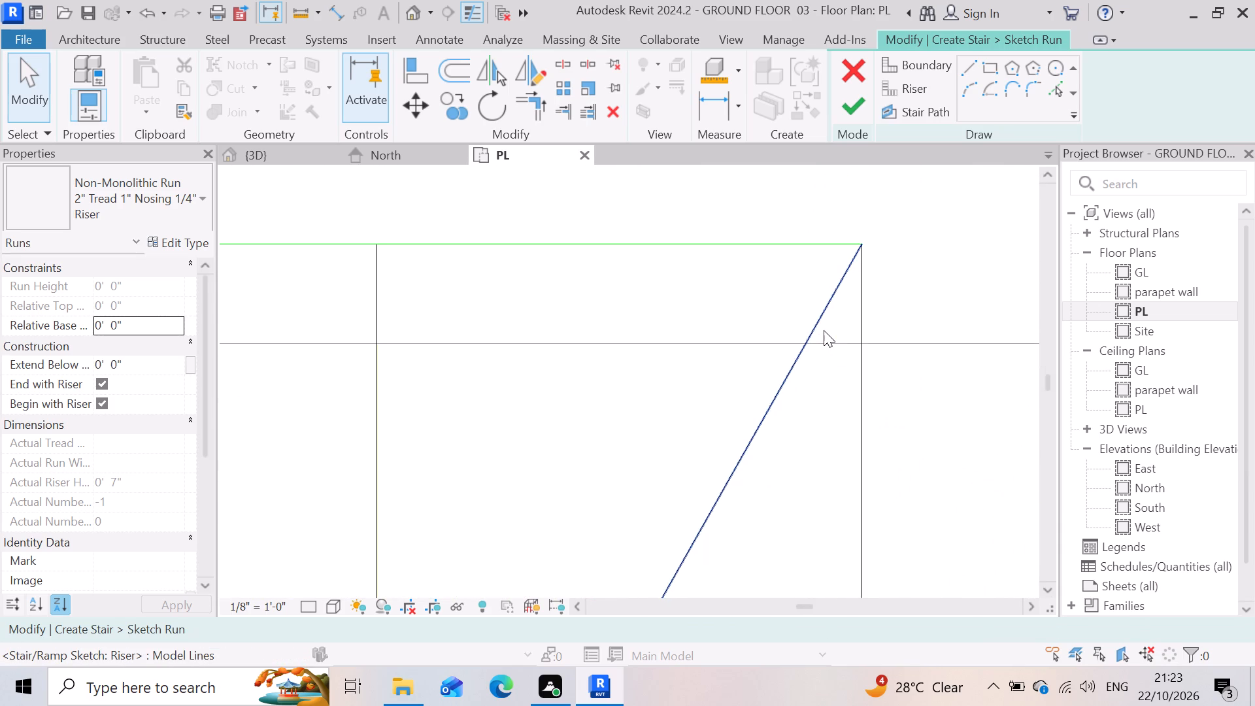
{"action": "scroll", "coordinate": [841, 254], "scroll_direction": "up", "scroll_amount": 4}
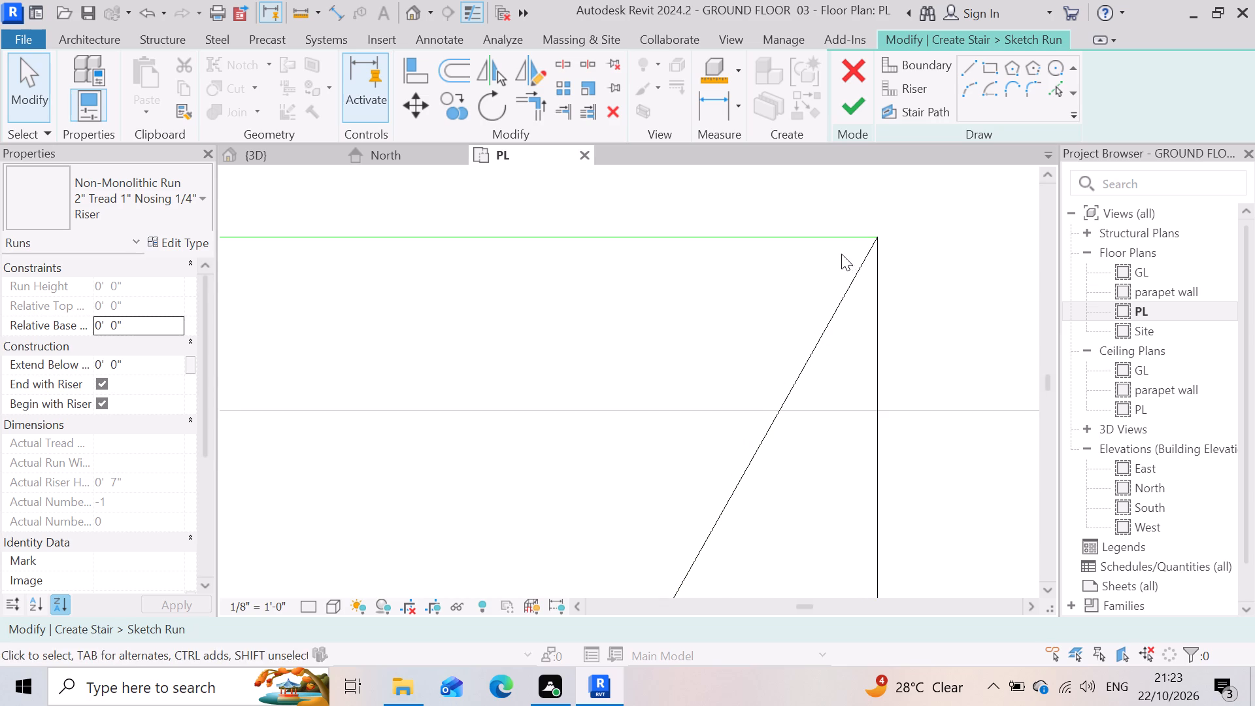
{"action": "scroll", "coordinate": [871, 247], "scroll_direction": "up", "scroll_amount": 4}
{"action": "scroll", "coordinate": [858, 276], "scroll_direction": "down", "scroll_amount": 8}
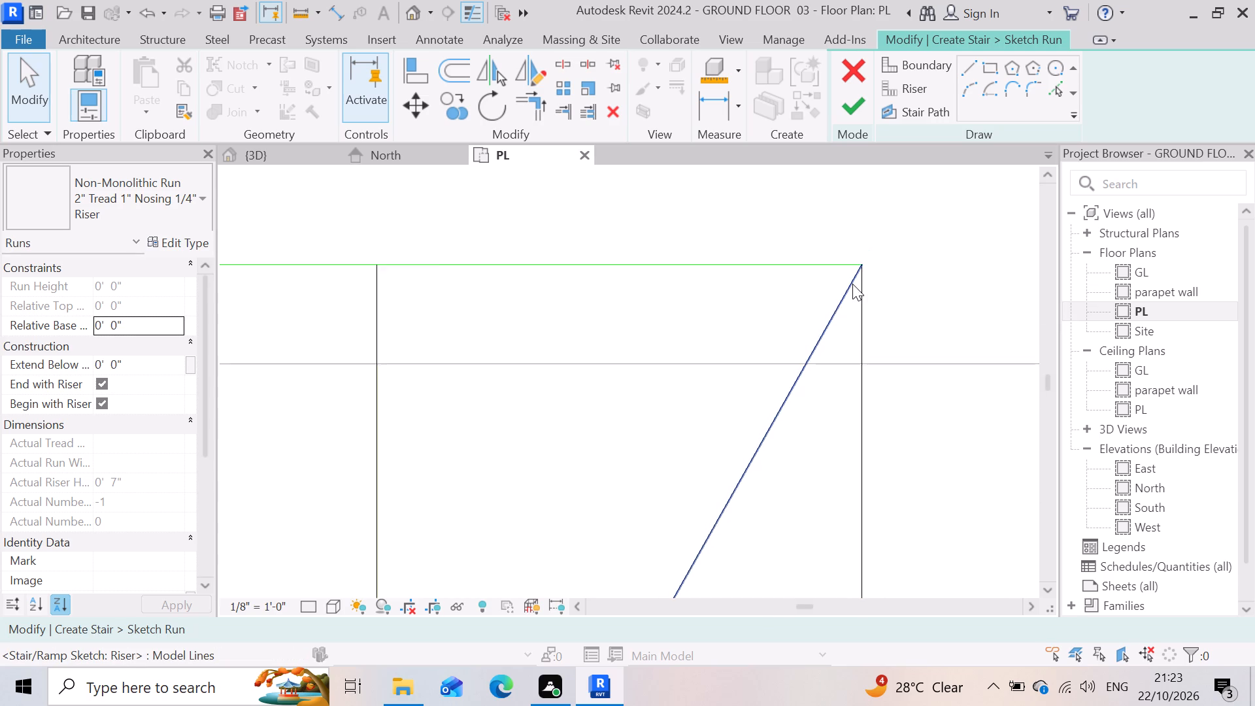
{"action": "scroll", "coordinate": [852, 284], "scroll_direction": "down", "scroll_amount": 15}
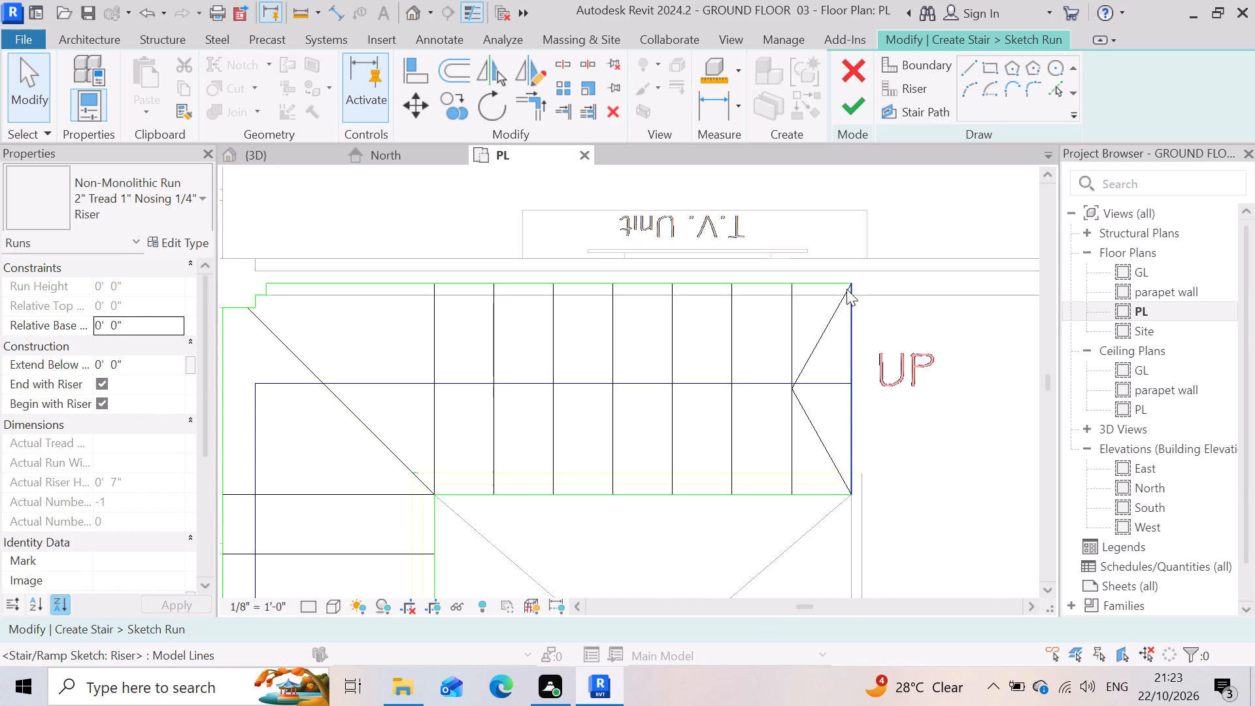
{"action": "scroll", "coordinate": [846, 290], "scroll_direction": "down", "scroll_amount": 3}
{"action": "scroll", "coordinate": [840, 399], "scroll_direction": "up", "scroll_amount": 10}
{"action": "scroll", "coordinate": [832, 382], "scroll_direction": "down", "scroll_amount": 9}
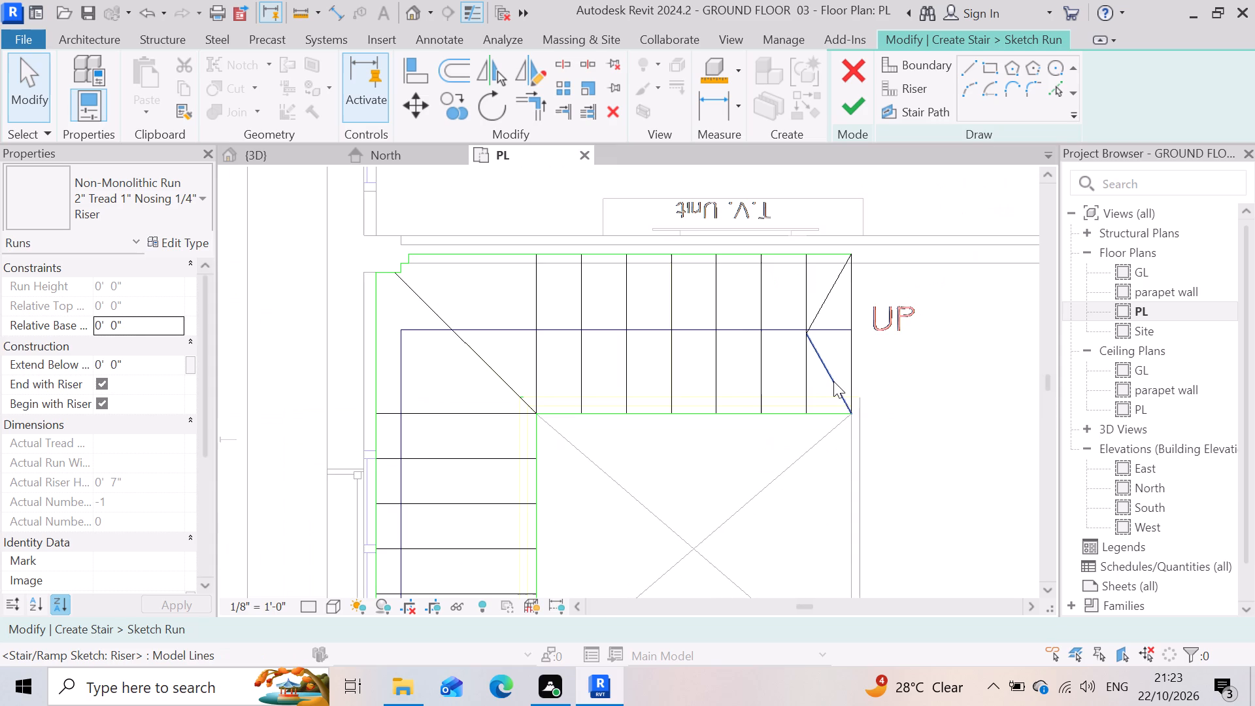
Examine the whole U-shaped run sketch, checking the inner and outer boundaries around the UP flight, DN flight and stairwell opening.
{"action": "scroll", "coordinate": [833, 381], "scroll_direction": "down", "scroll_amount": 7}
{"action": "scroll", "coordinate": [833, 381], "scroll_direction": "up", "scroll_amount": 2}
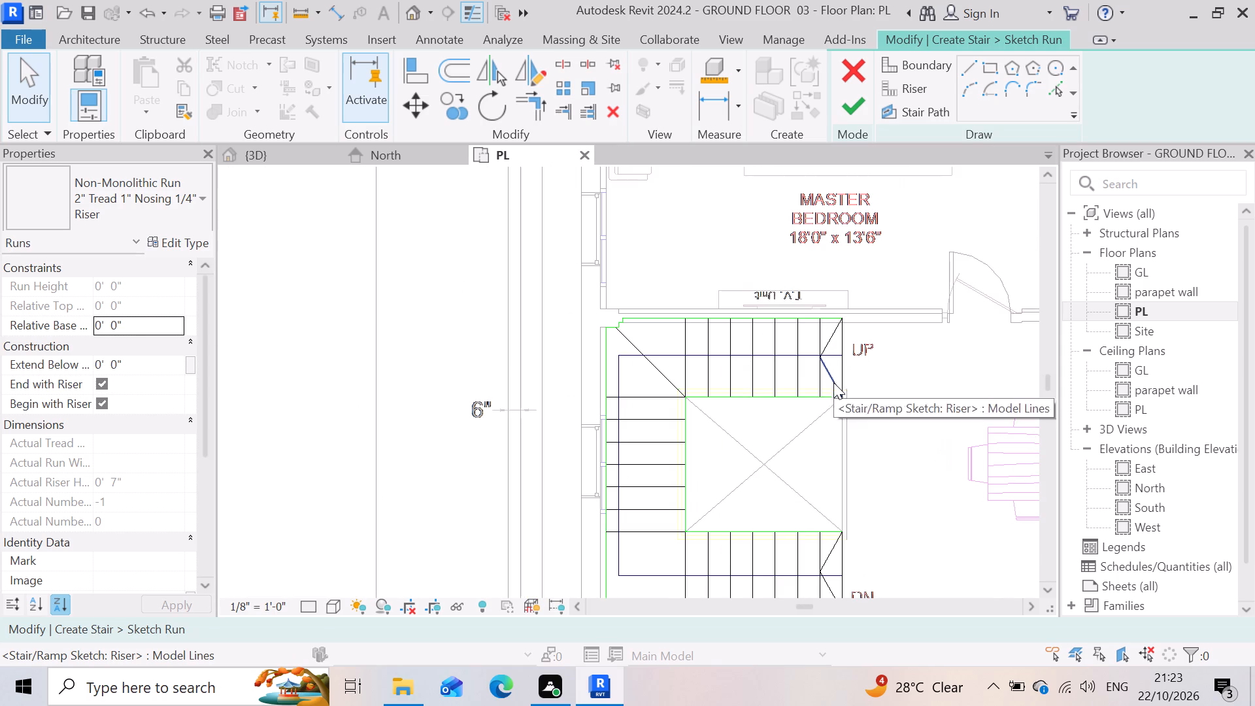
{"action": "scroll", "coordinate": [828, 493], "scroll_direction": "up", "scroll_amount": 3}
{"action": "scroll", "coordinate": [808, 549], "scroll_direction": "up", "scroll_amount": 4}
{"action": "scroll", "coordinate": [782, 506], "scroll_direction": "down", "scroll_amount": 3}
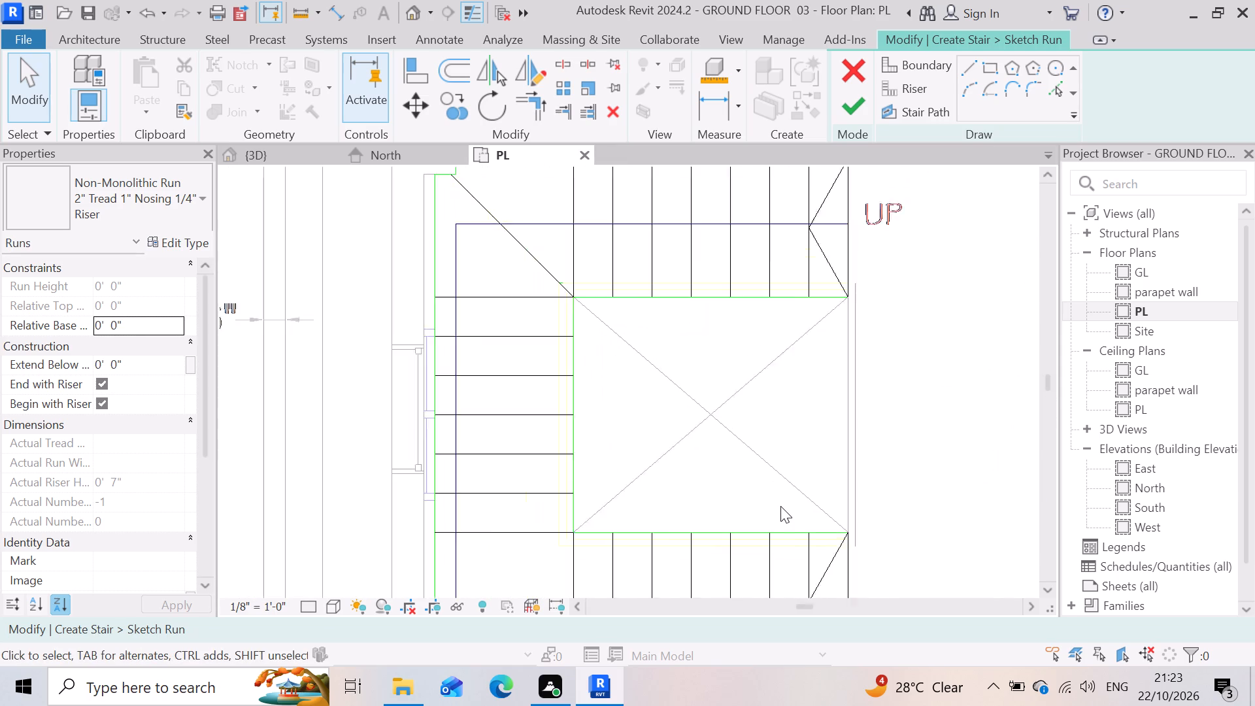
{"action": "scroll", "coordinate": [780, 506], "scroll_direction": "down", "scroll_amount": 6}
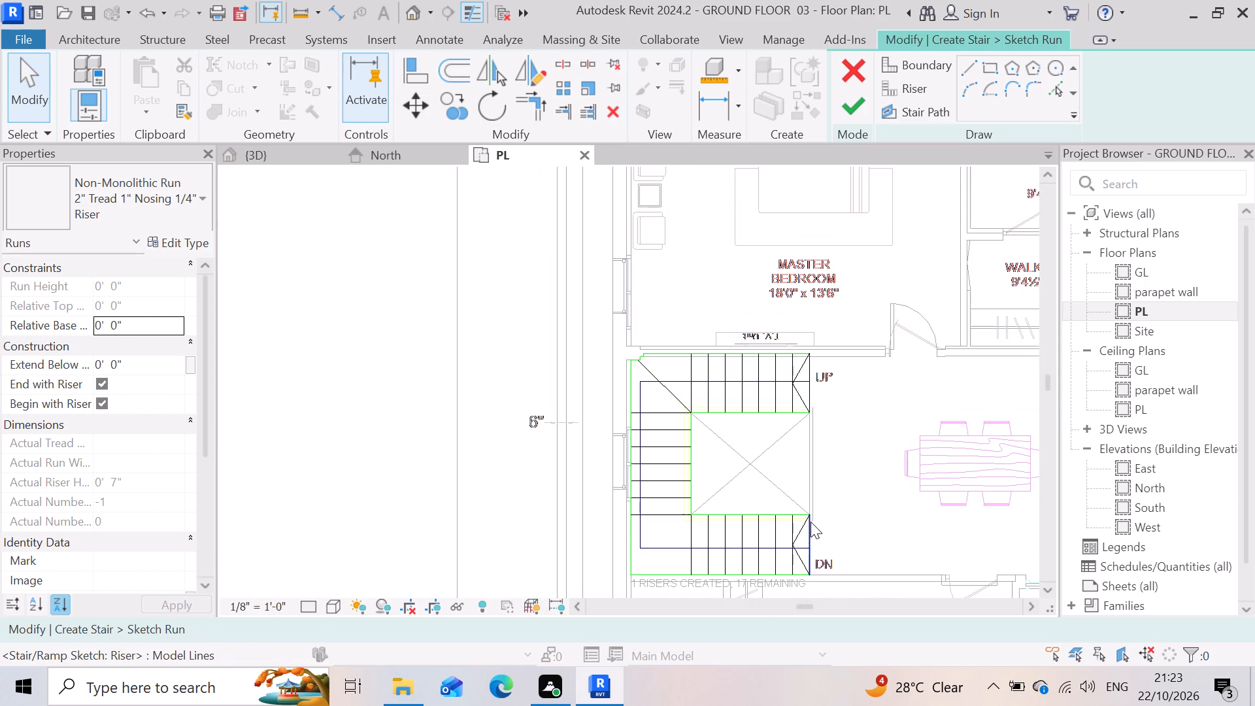
{"action": "scroll", "coordinate": [811, 522], "scroll_direction": "up", "scroll_amount": 10}
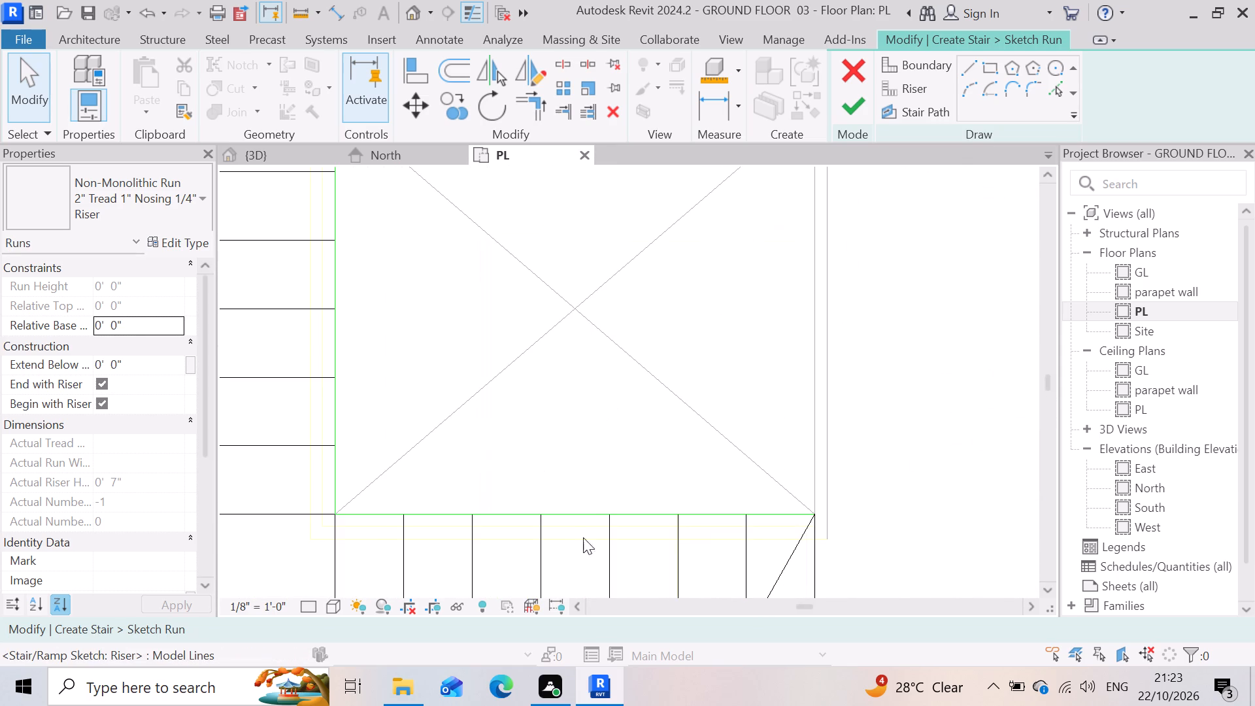
{"action": "scroll", "coordinate": [565, 535], "scroll_direction": "down", "scroll_amount": 4}
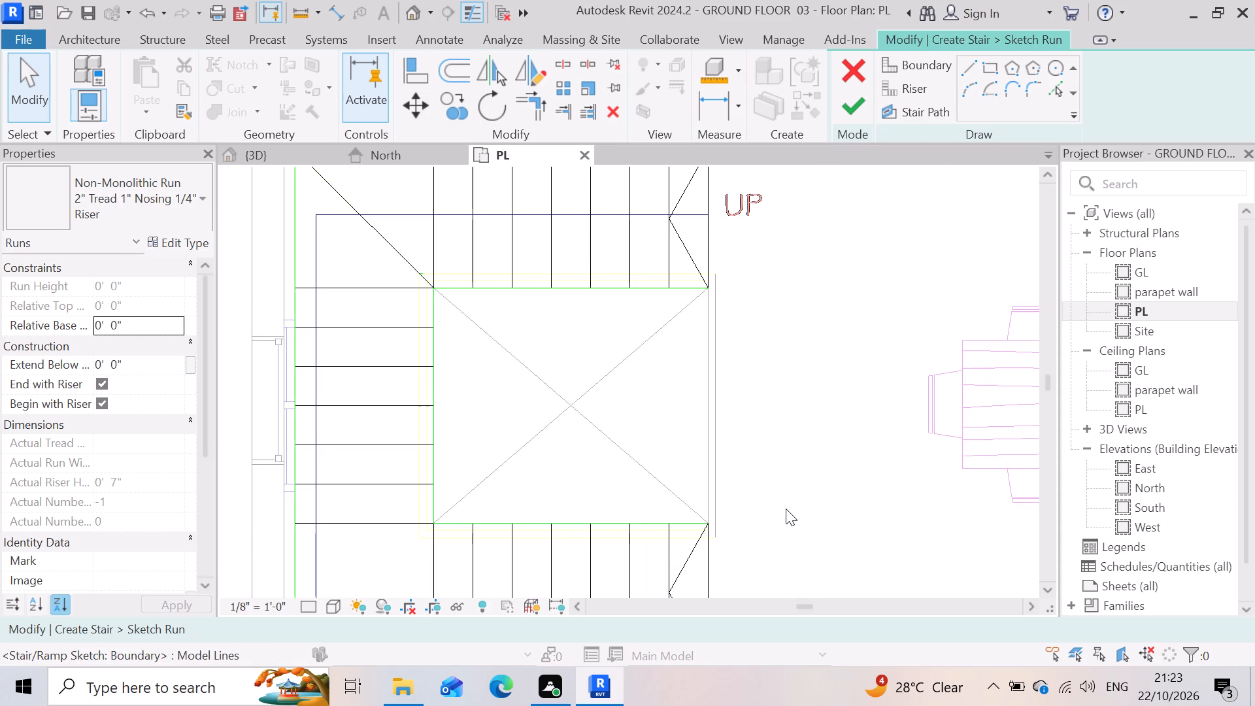
{"action": "scroll", "coordinate": [786, 509], "scroll_direction": "down", "scroll_amount": 4}
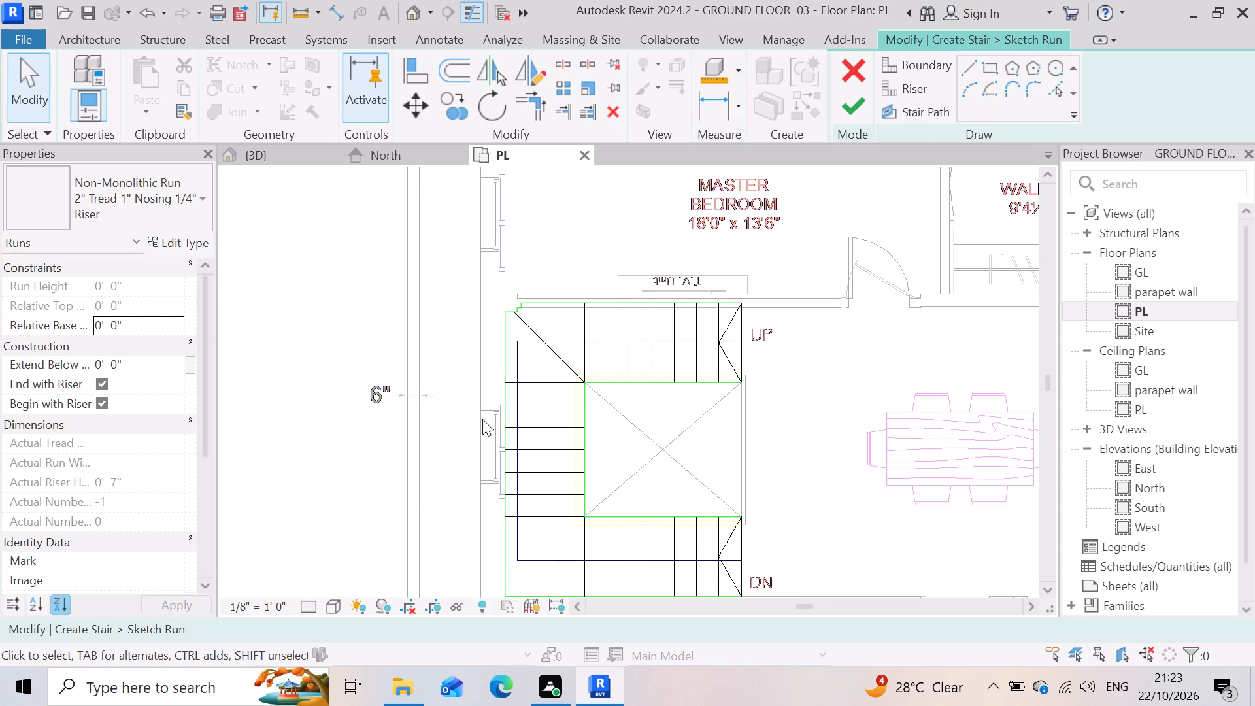
{"action": "scroll", "coordinate": [610, 414], "scroll_direction": "up", "scroll_amount": 4}
{"action": "scroll", "coordinate": [893, 535], "scroll_direction": "down", "scroll_amount": 3}
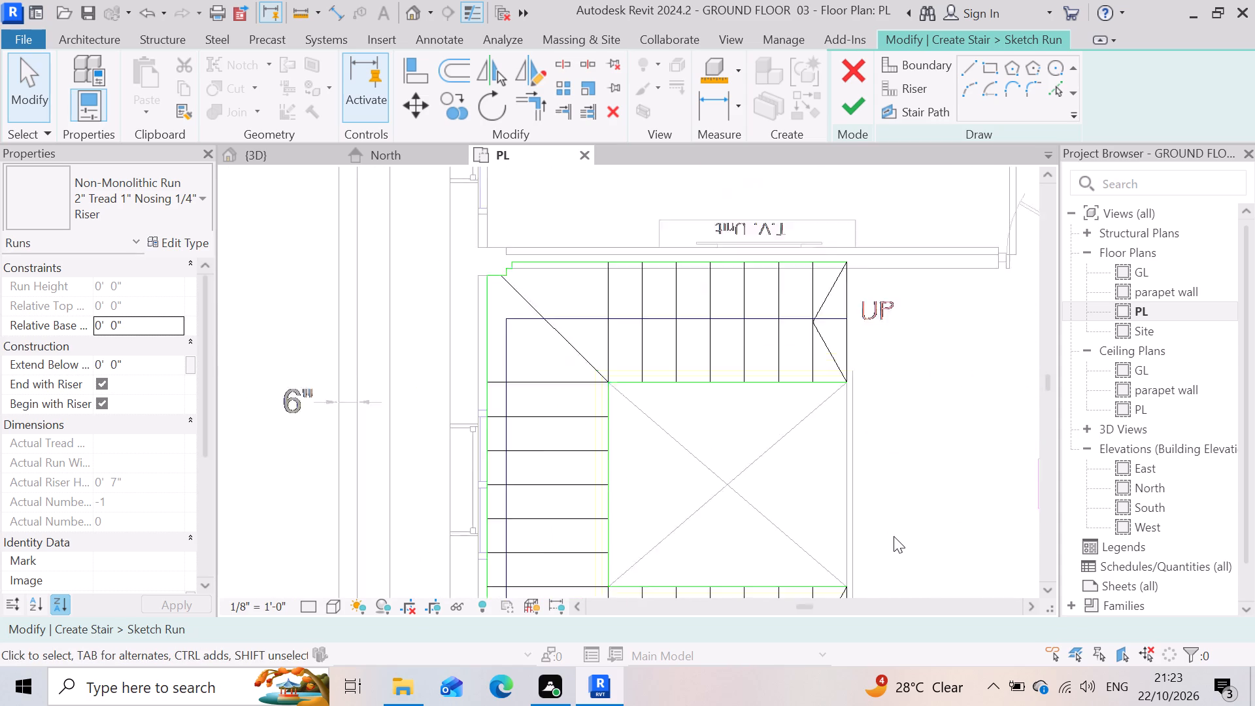
{"action": "scroll", "coordinate": [894, 536], "scroll_direction": "down", "scroll_amount": 5}
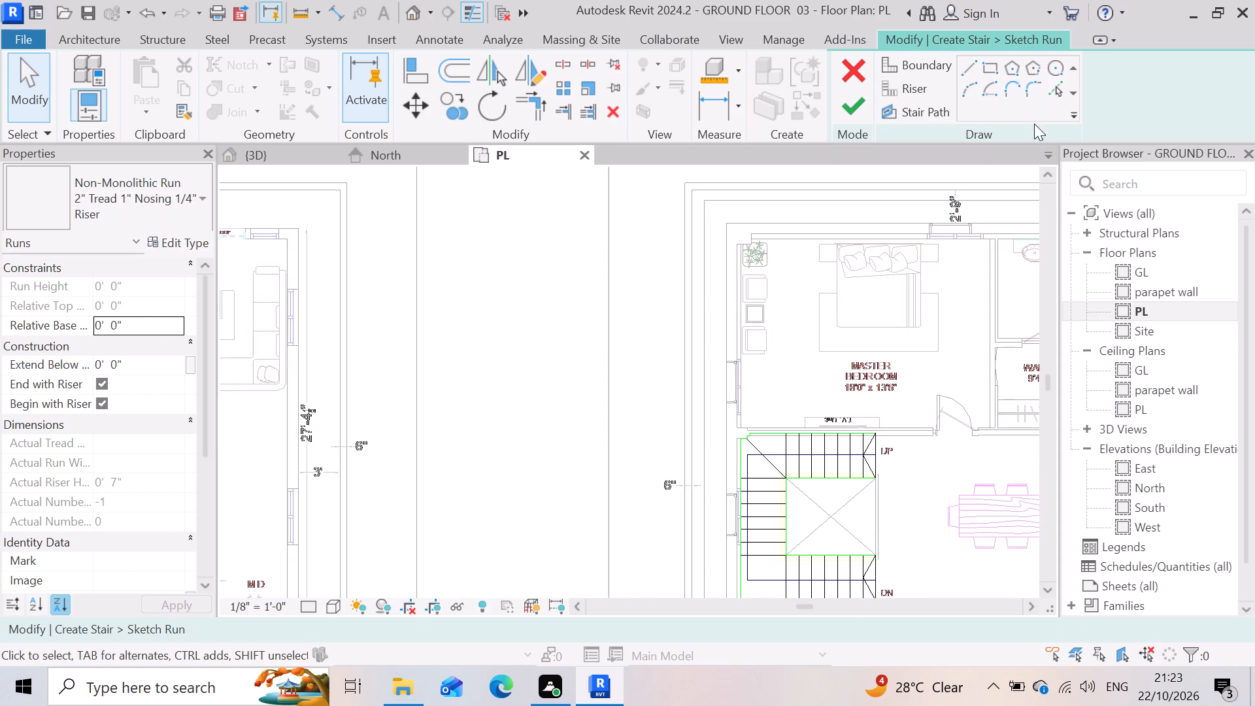
Draw two crossing diagonal riser lines between opposite corners of the stairwell opening, tracing the underlying X.
{"action": "left_click", "coordinate": [975, 73]}
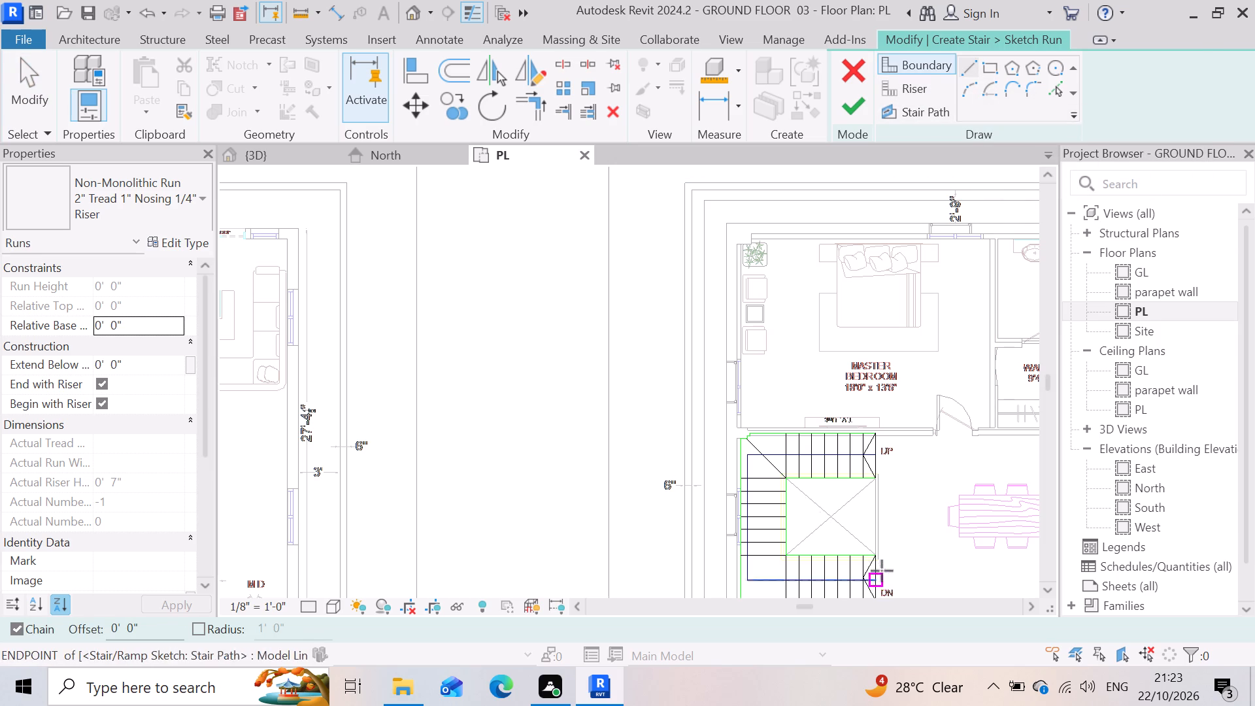
{"action": "scroll", "coordinate": [880, 545], "scroll_direction": "up", "scroll_amount": 8}
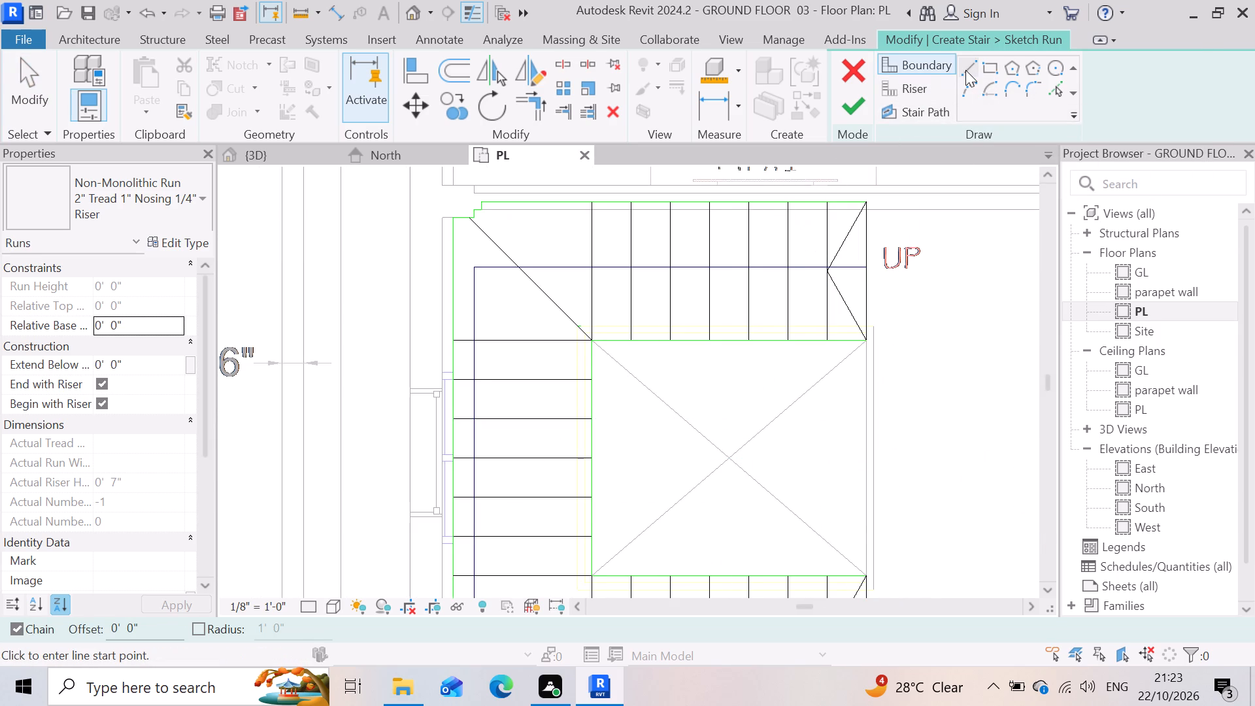
{"action": "left_click", "coordinate": [940, 93]}
{"action": "left_click", "coordinate": [917, 88]}
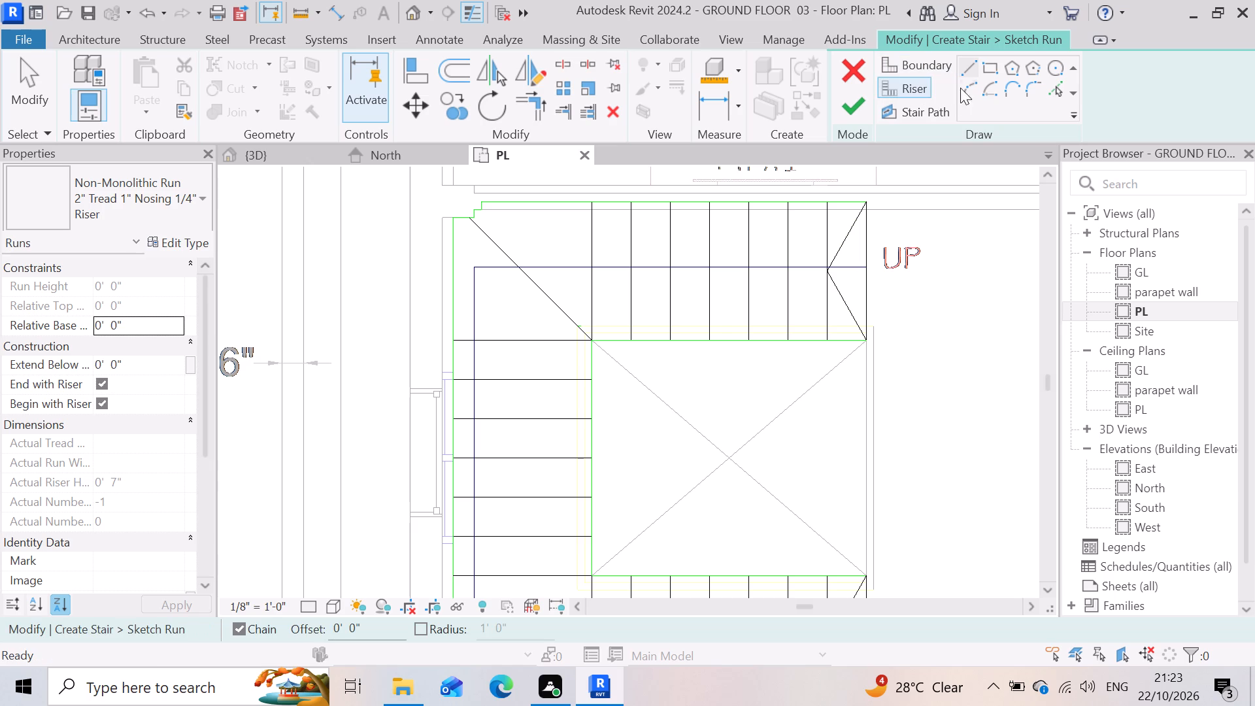
{"action": "left_click", "coordinate": [967, 63]}
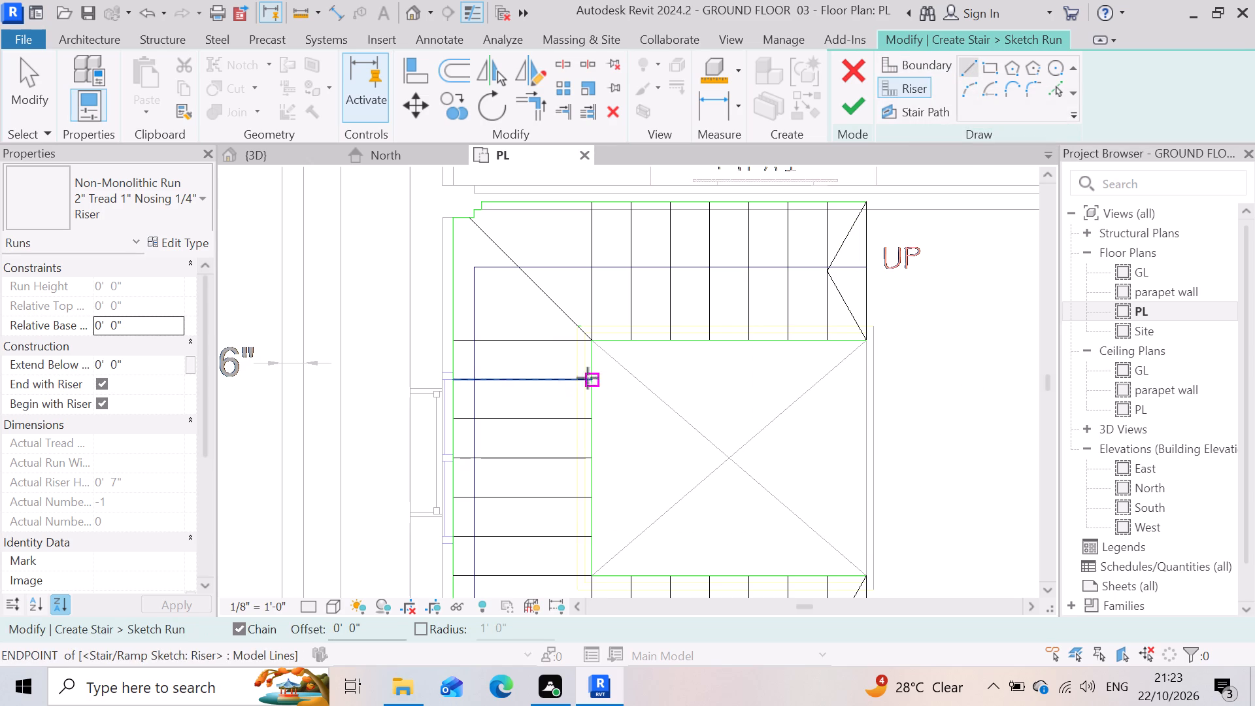
{"action": "left_click", "coordinate": [597, 348]}
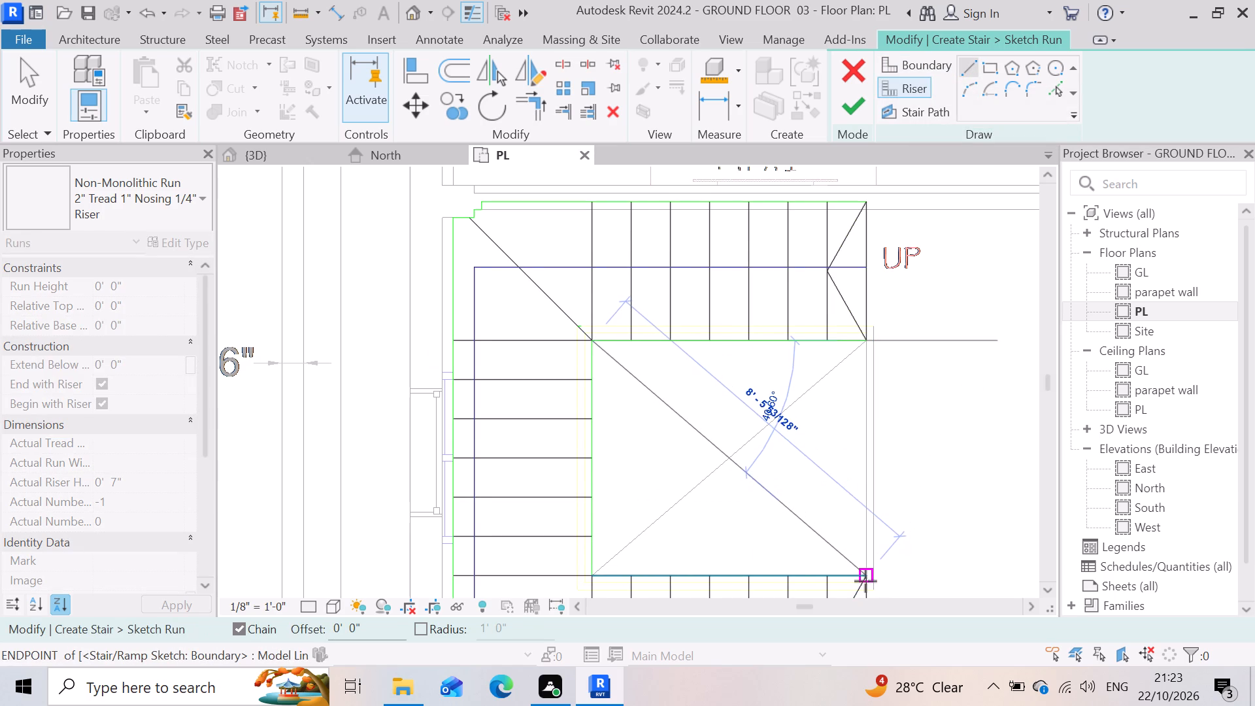
{"action": "left_click", "coordinate": [865, 581]}
{"action": "left_click", "coordinate": [593, 574]}
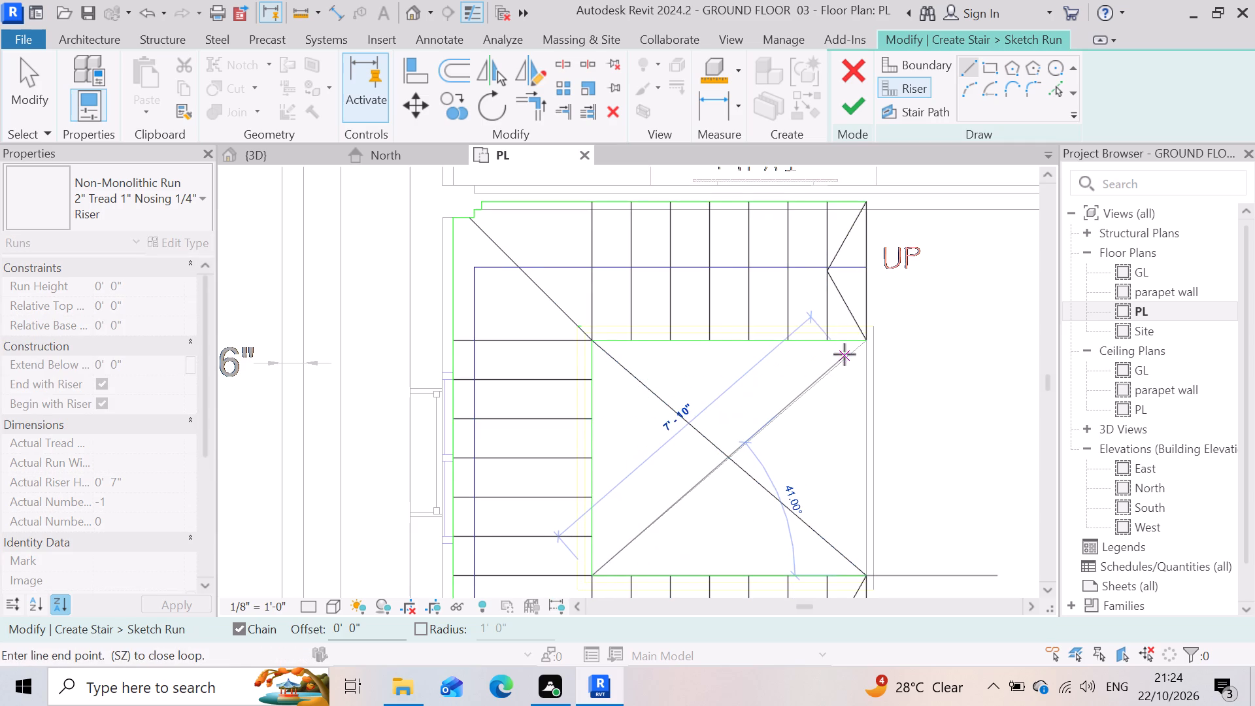
{"action": "left_click", "coordinate": [865, 345]}
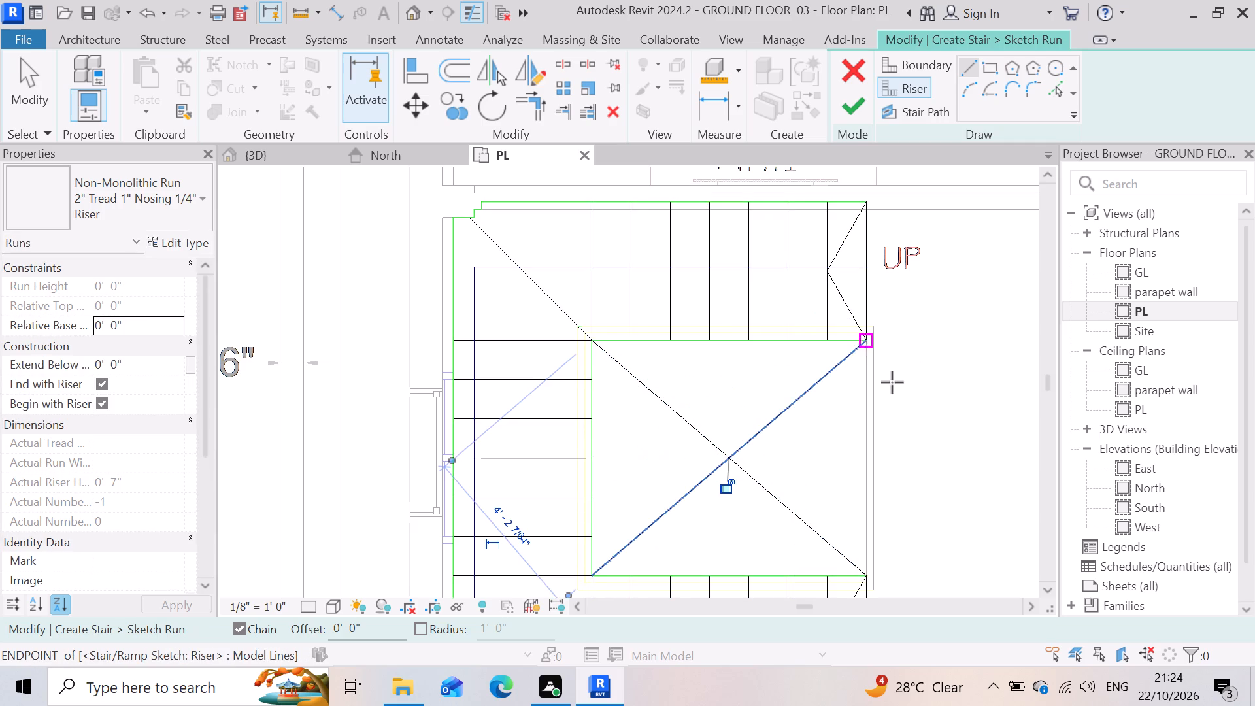
{"action": "key", "text": "Escape"}
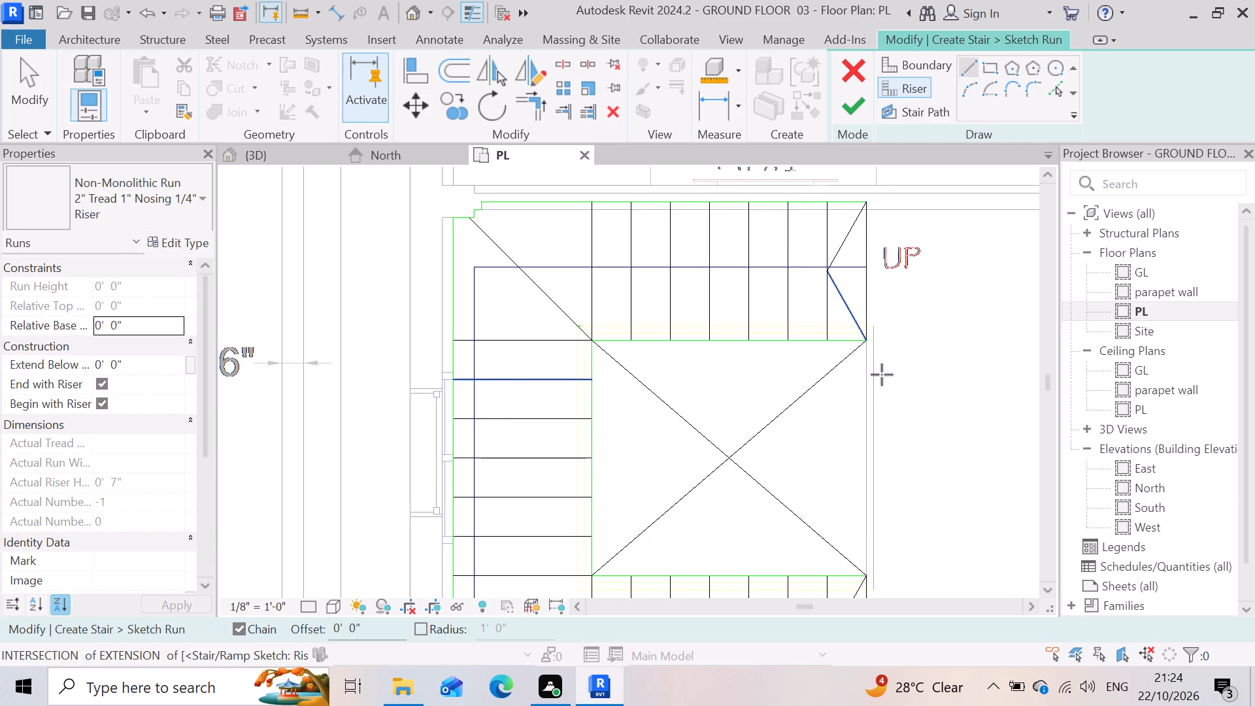
Draw a vertical riser line about 5'-6" long across the stairwell's open side, joining the inner corners of the UP and DN flights.
{"action": "scroll", "coordinate": [912, 545], "scroll_direction": "up", "scroll_amount": 4}
{"action": "scroll", "coordinate": [902, 435], "scroll_direction": "down", "scroll_amount": 5}
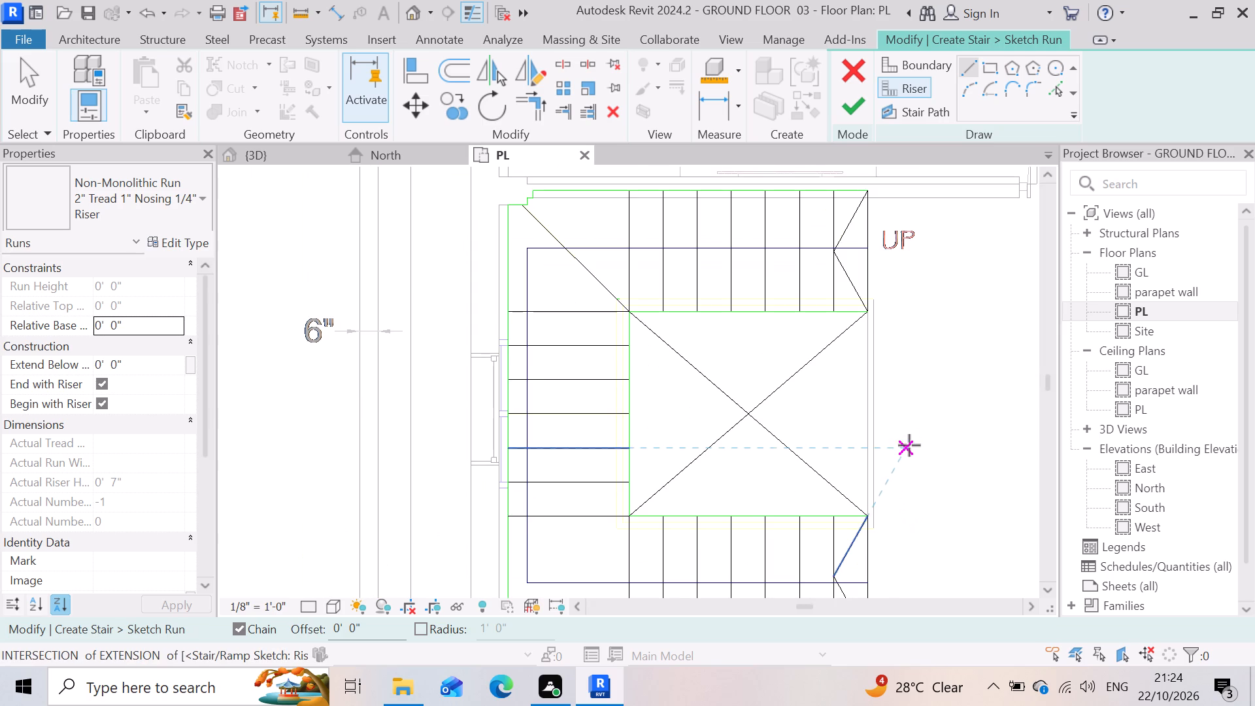
{"action": "left_click", "coordinate": [874, 312]}
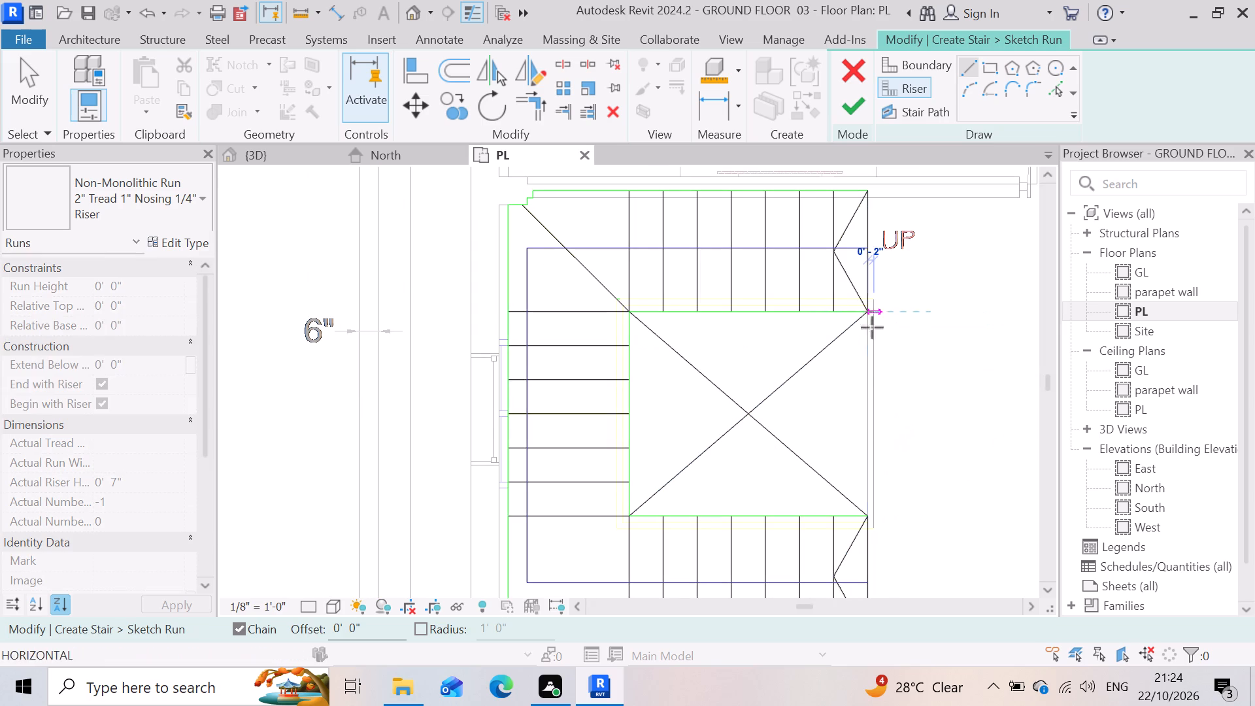
{"action": "left_click", "coordinate": [866, 516]}
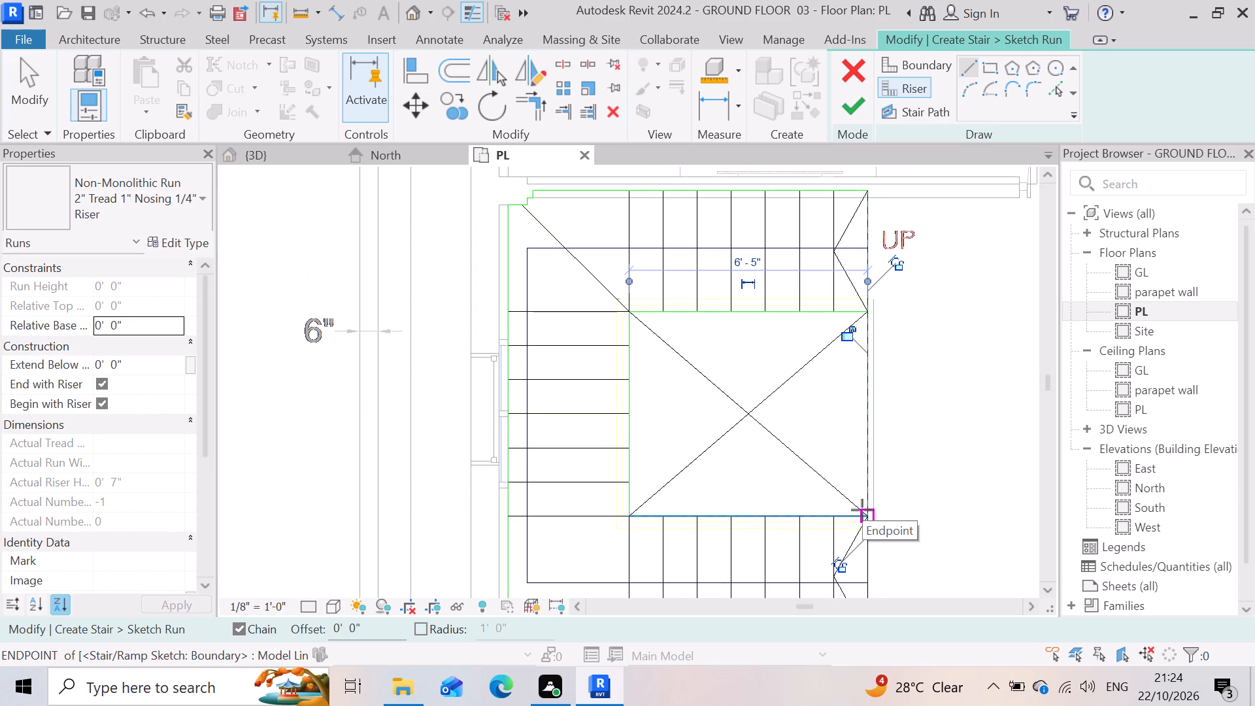
{"action": "key", "text": "Escape"}
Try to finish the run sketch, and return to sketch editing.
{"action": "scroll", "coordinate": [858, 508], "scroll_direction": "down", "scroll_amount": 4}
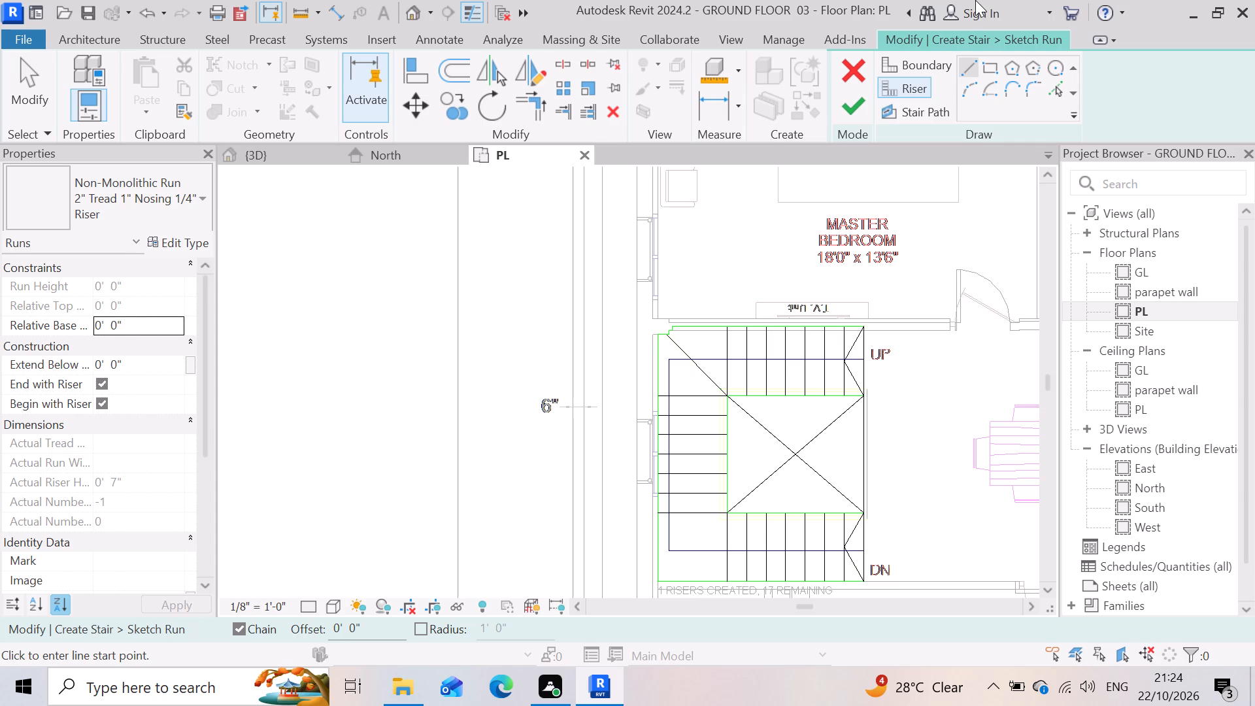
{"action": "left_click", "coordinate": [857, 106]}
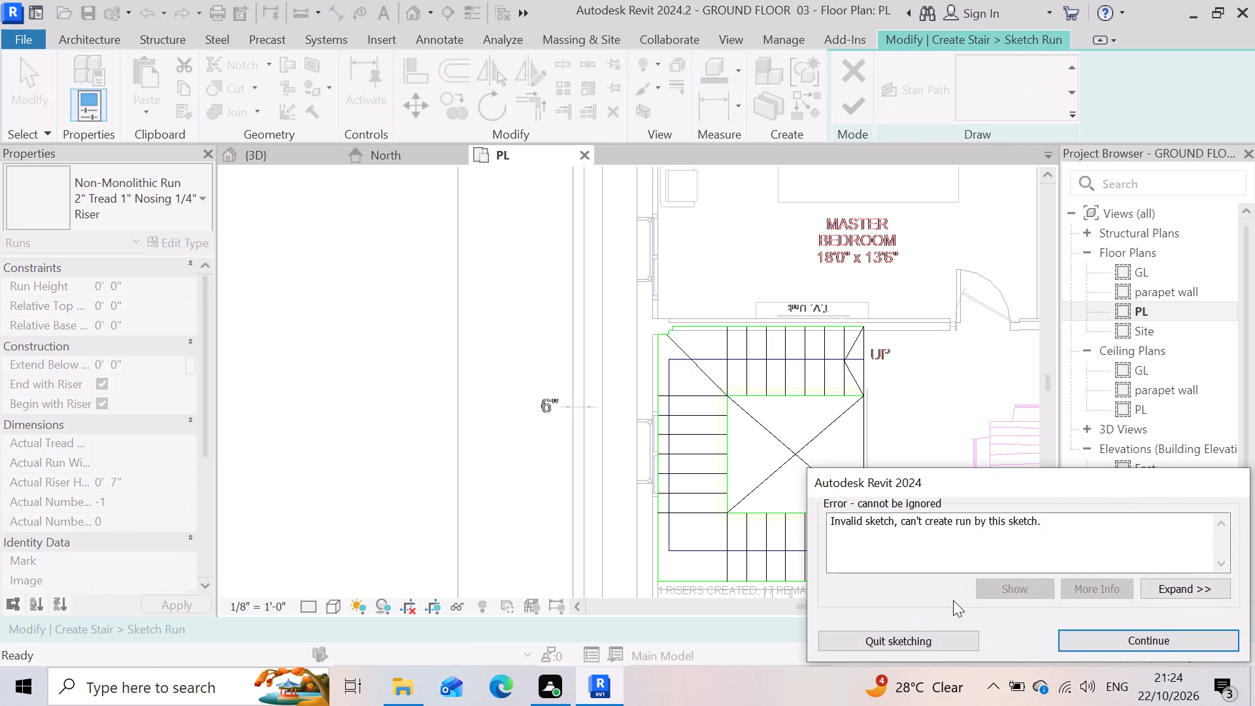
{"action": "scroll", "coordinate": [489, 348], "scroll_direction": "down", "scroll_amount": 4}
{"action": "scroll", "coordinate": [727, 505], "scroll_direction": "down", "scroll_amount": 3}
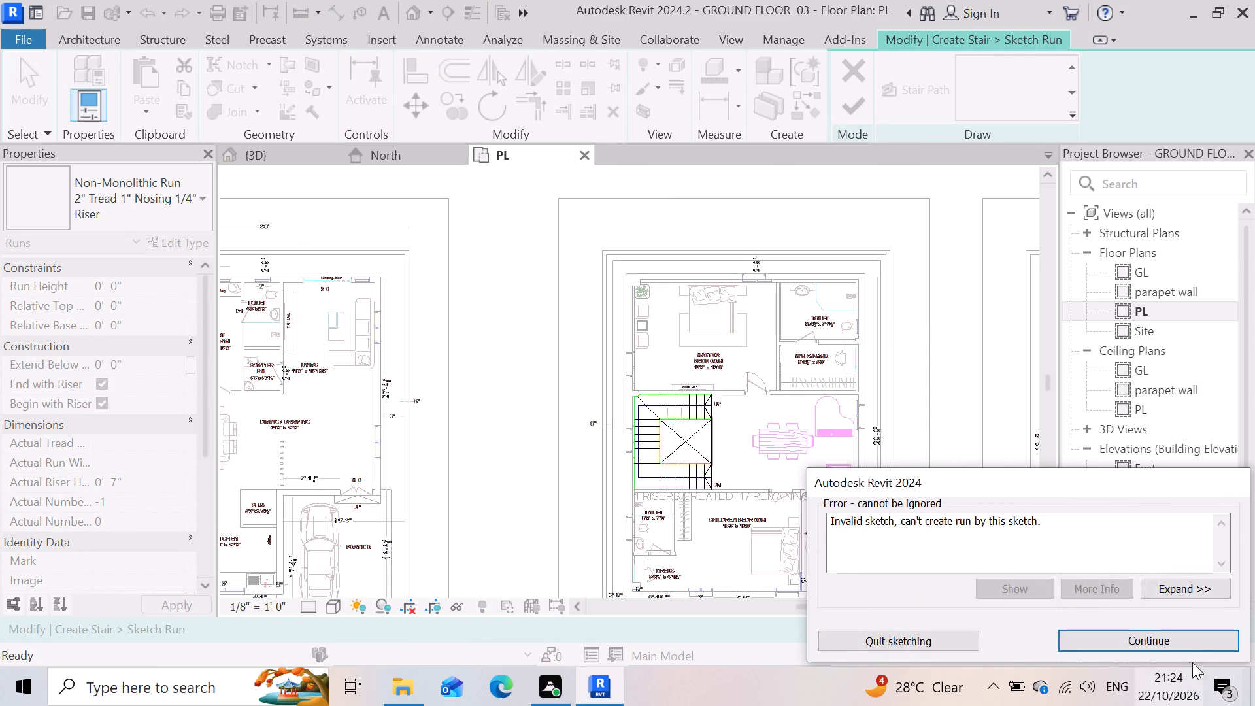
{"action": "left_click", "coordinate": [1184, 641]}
Delete the horizontal inner boundary line between the stairwell opening and the DN flight.
{"action": "scroll", "coordinate": [749, 387], "scroll_direction": "up", "scroll_amount": 3}
{"action": "scroll", "coordinate": [429, 463], "scroll_direction": "up", "scroll_amount": 5}
{"action": "scroll", "coordinate": [831, 545], "scroll_direction": "up", "scroll_amount": 4}
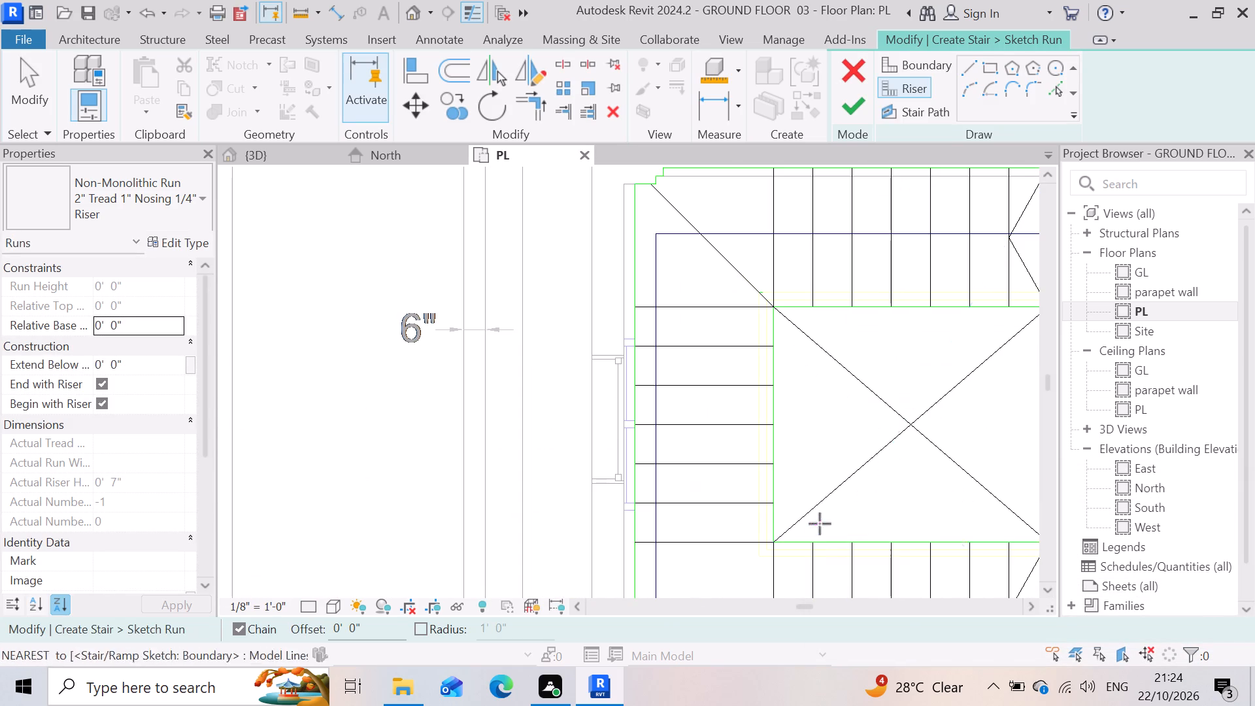
{"action": "scroll", "coordinate": [856, 482], "scroll_direction": "down", "scroll_amount": 5}
{"action": "scroll", "coordinate": [866, 541], "scroll_direction": "up", "scroll_amount": 2}
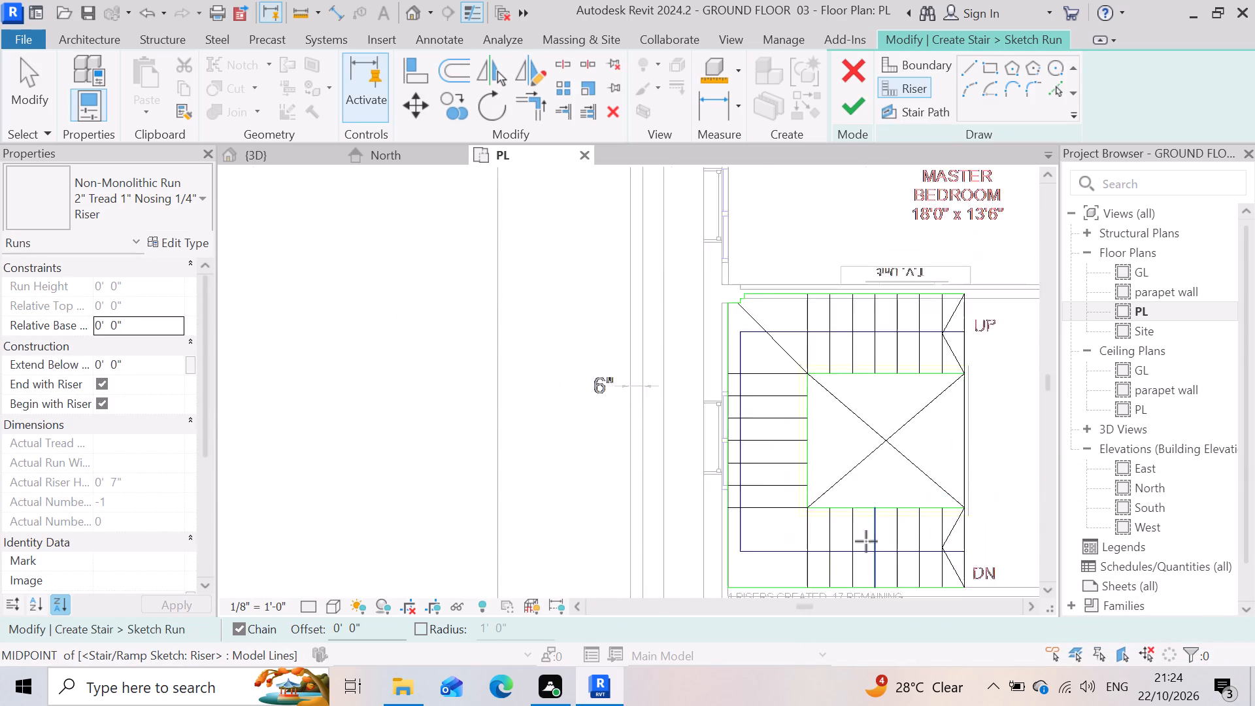
{"action": "scroll", "coordinate": [866, 541], "scroll_direction": "up", "scroll_amount": 2}
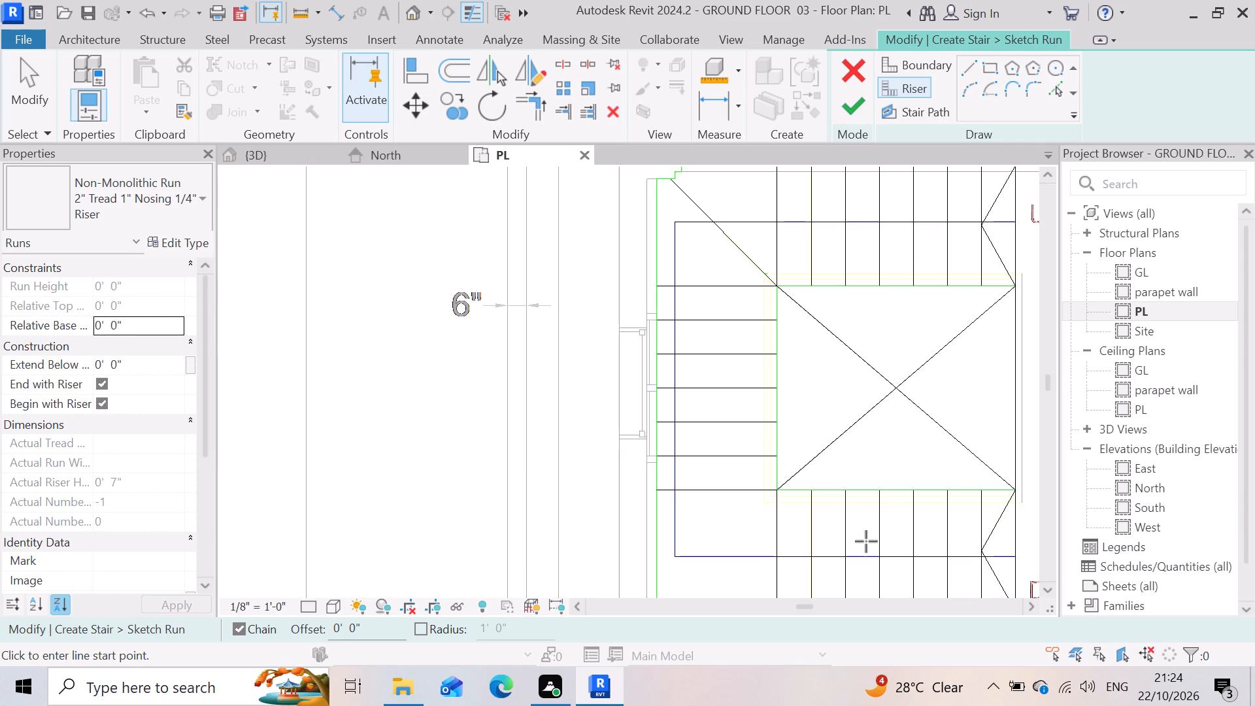
{"action": "key", "text": "Escape"}
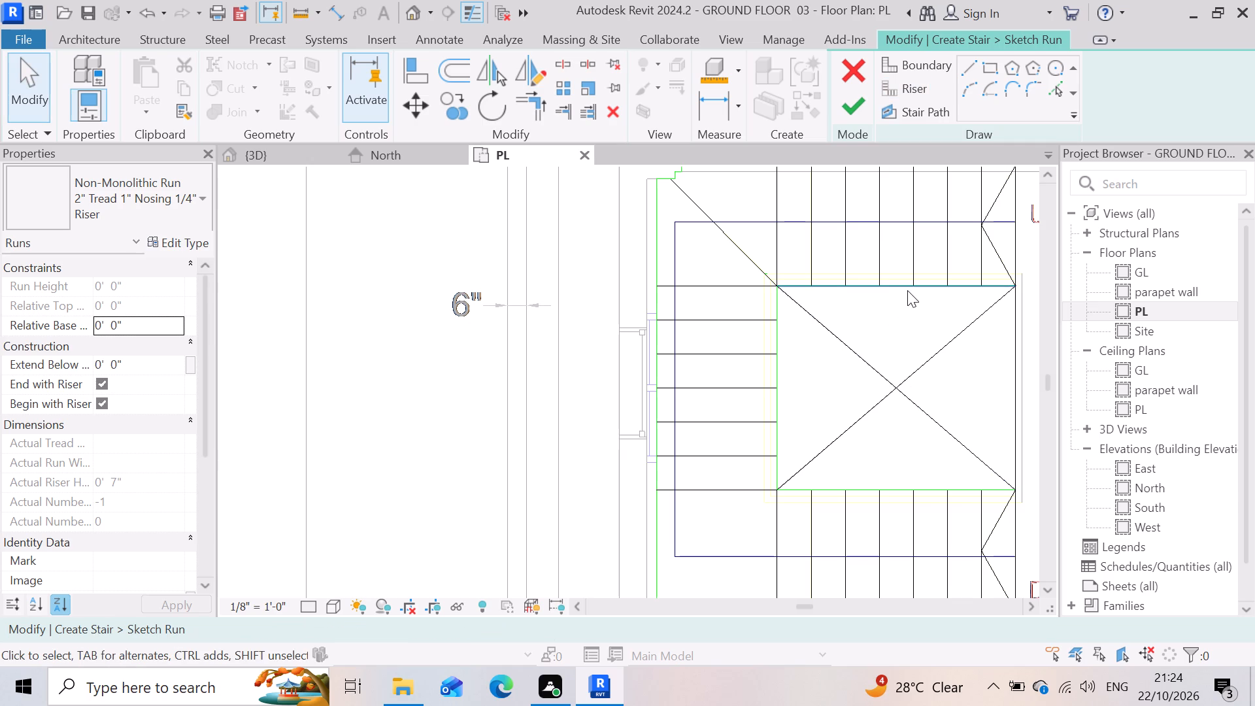
{"action": "scroll", "coordinate": [864, 496], "scroll_direction": "up", "scroll_amount": 2}
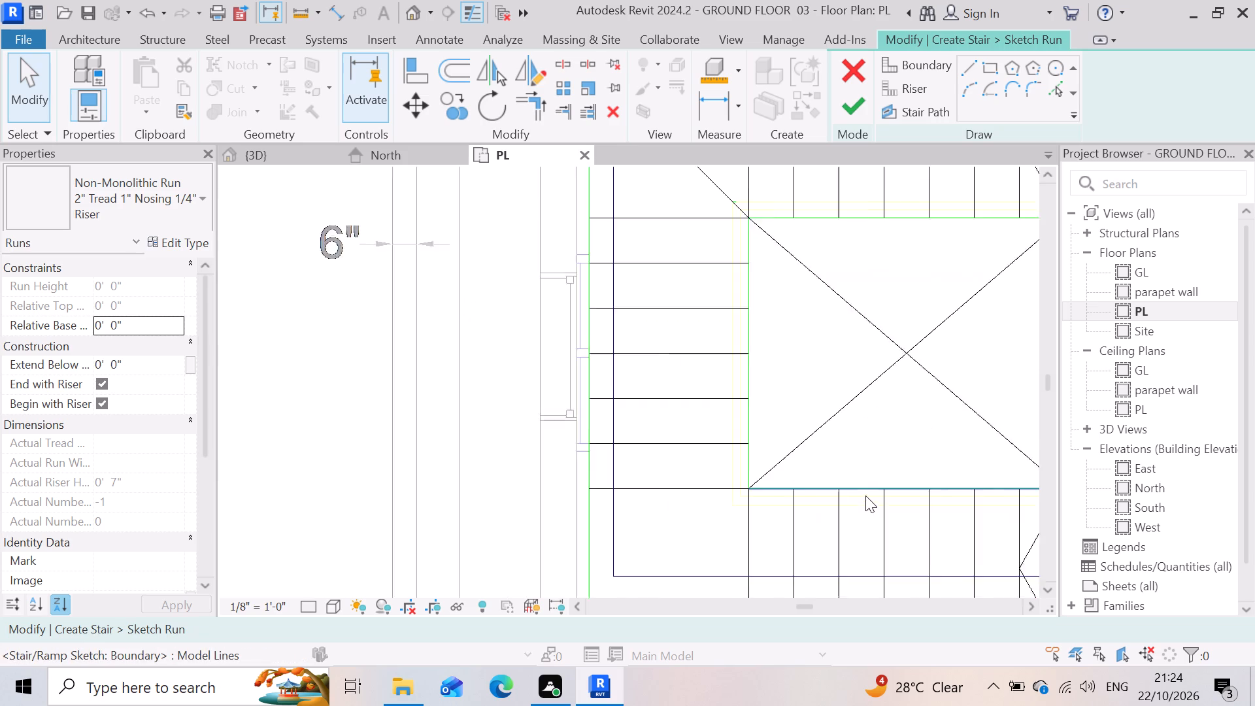
{"action": "scroll", "coordinate": [865, 496], "scroll_direction": "up", "scroll_amount": 1}
{"action": "left_click", "coordinate": [862, 483]}
{"action": "scroll", "coordinate": [702, 456], "scroll_direction": "down", "scroll_amount": 2}
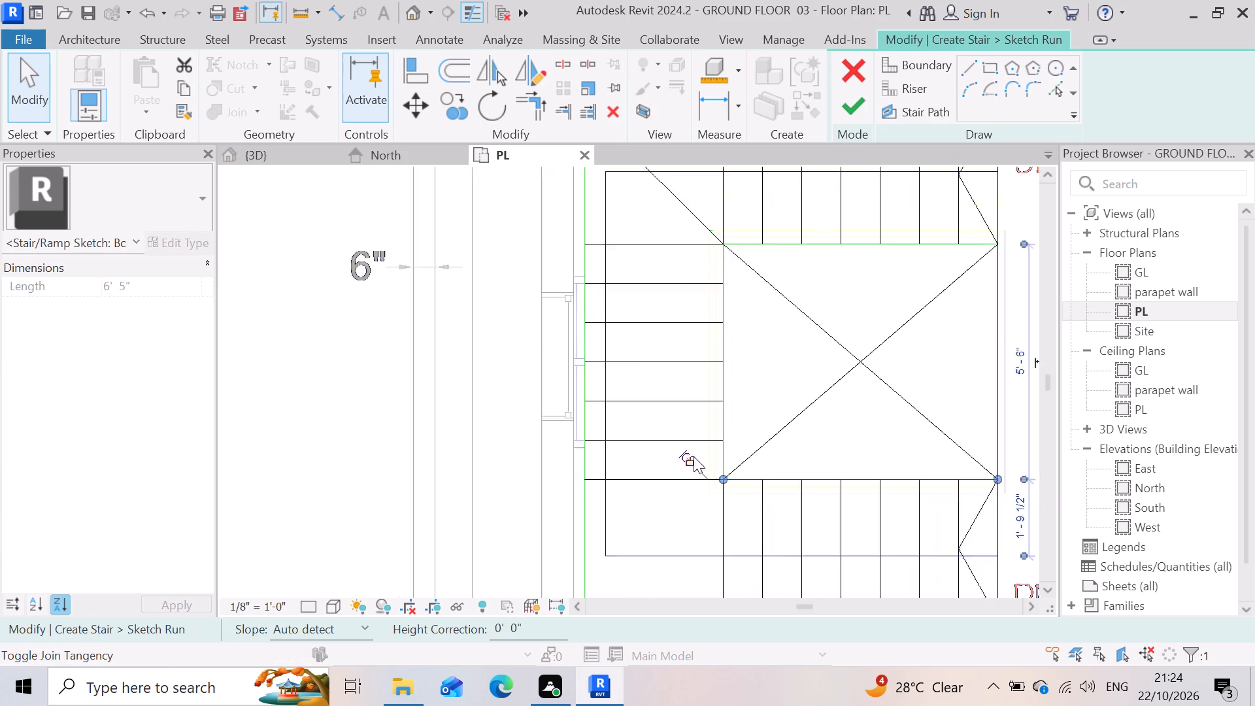
{"action": "scroll", "coordinate": [694, 456], "scroll_direction": "down", "scroll_amount": 5}
{"action": "key", "text": "Delete"}
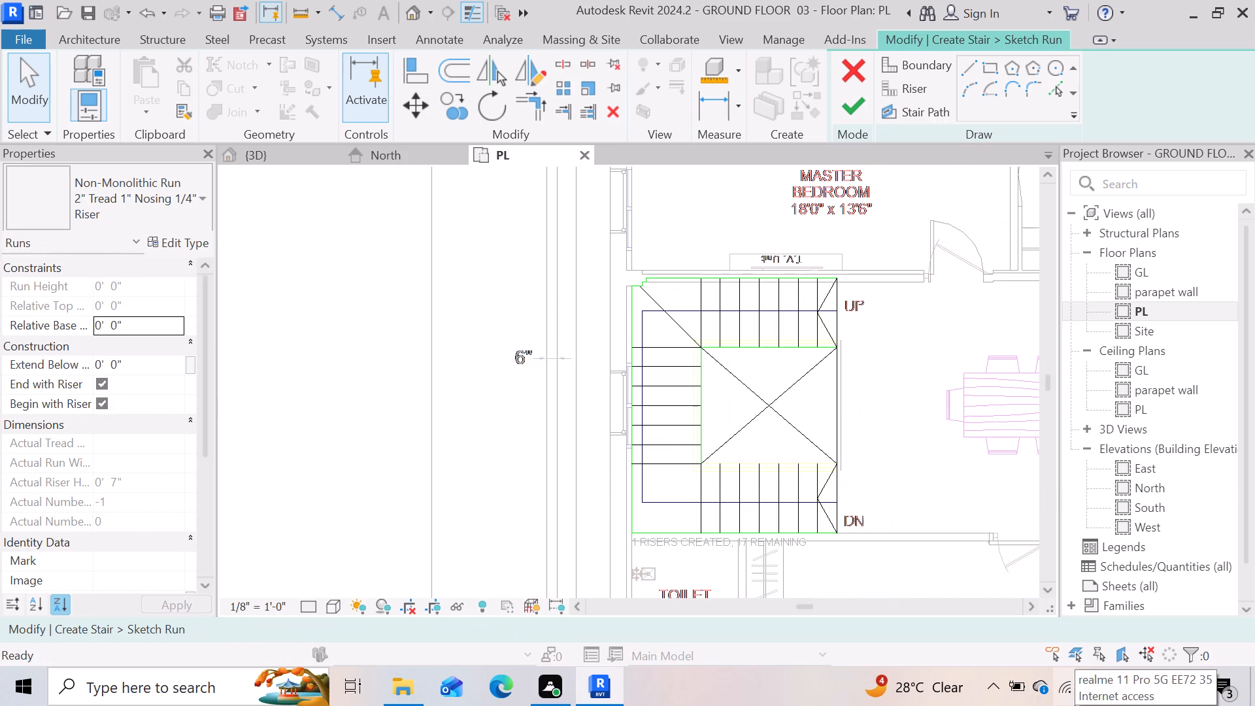
Delete the horizontal inner boundary line between the stairwell opening and the UP flight.
{"action": "scroll", "coordinate": [740, 295], "scroll_direction": "up", "scroll_amount": 4}
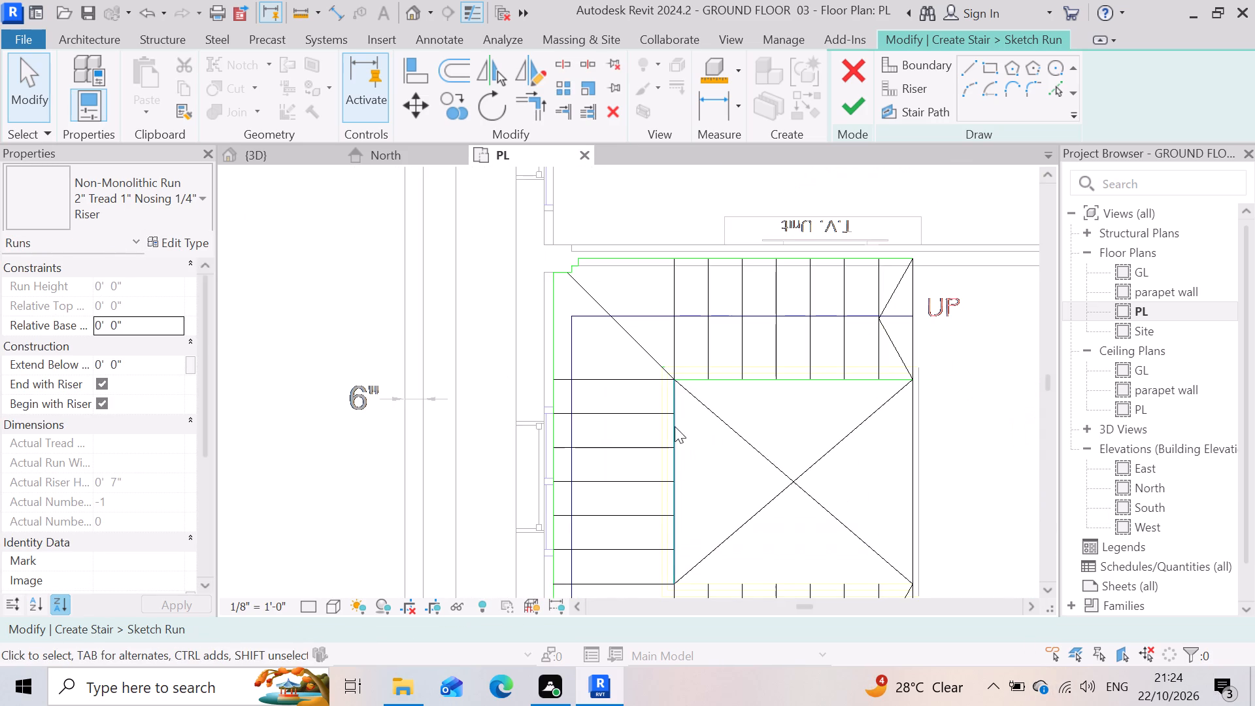
{"action": "scroll", "coordinate": [789, 407], "scroll_direction": "up", "scroll_amount": 3}
{"action": "left_click", "coordinate": [766, 365]}
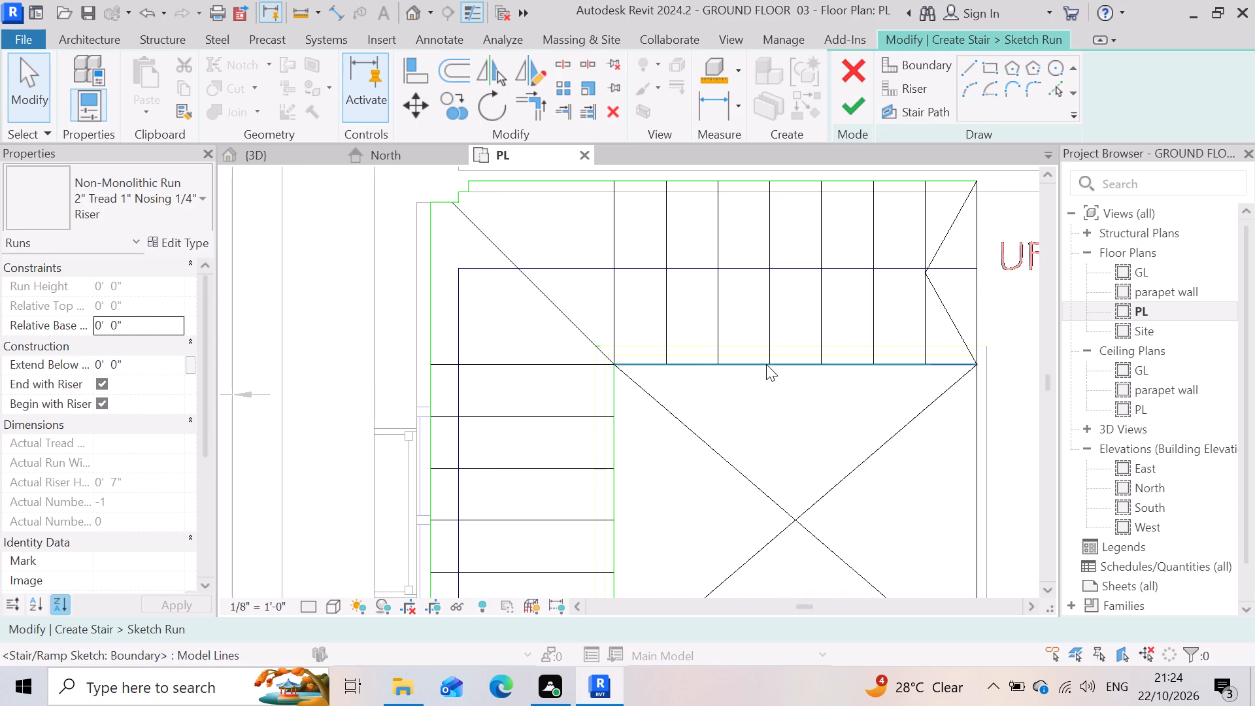
{"action": "key", "text": "Delete"}
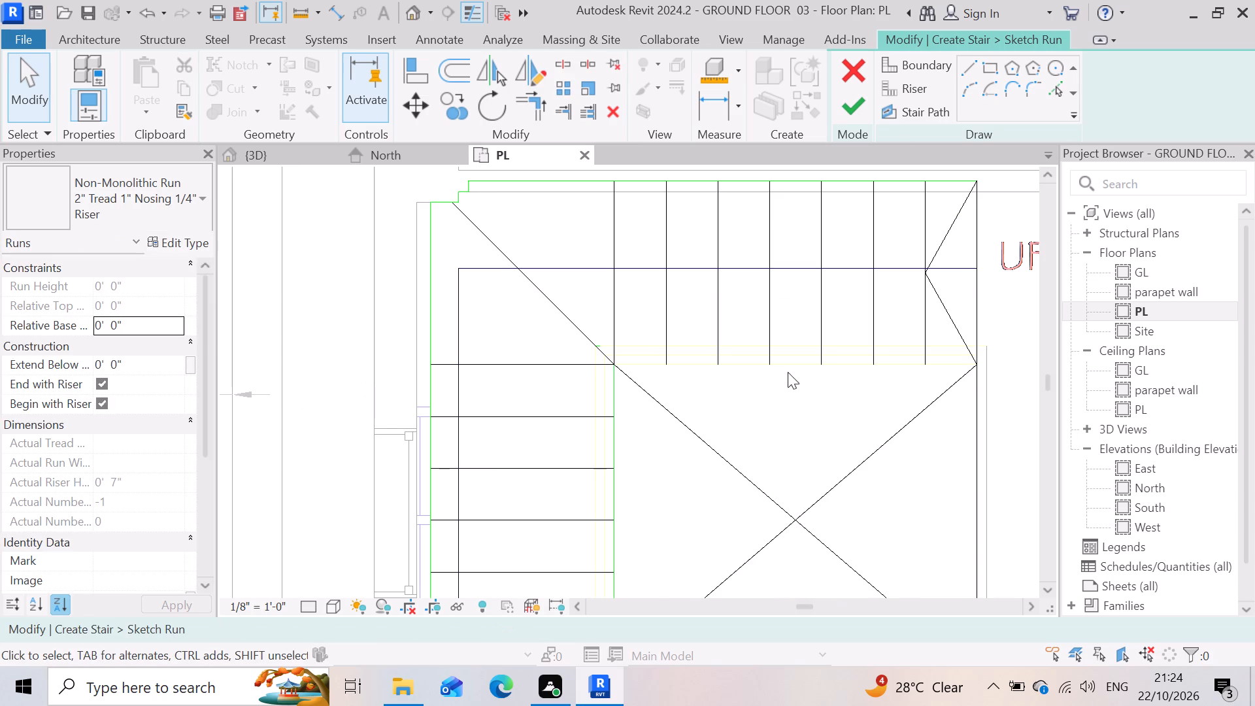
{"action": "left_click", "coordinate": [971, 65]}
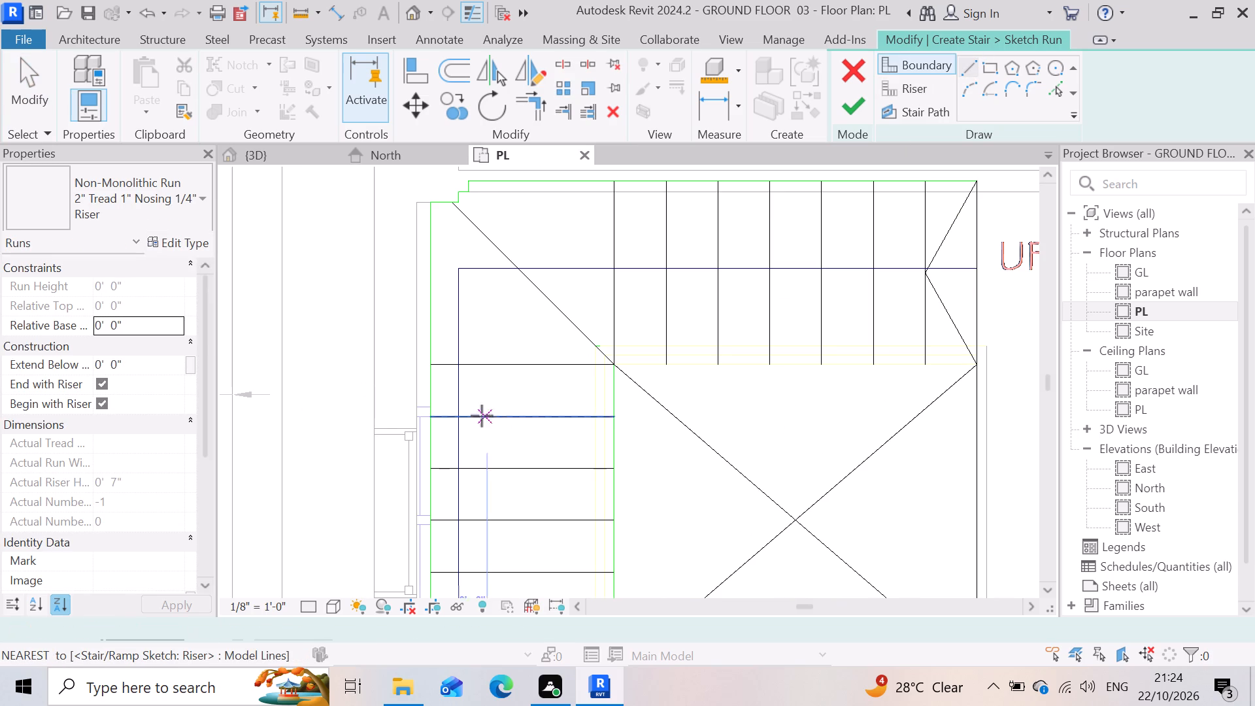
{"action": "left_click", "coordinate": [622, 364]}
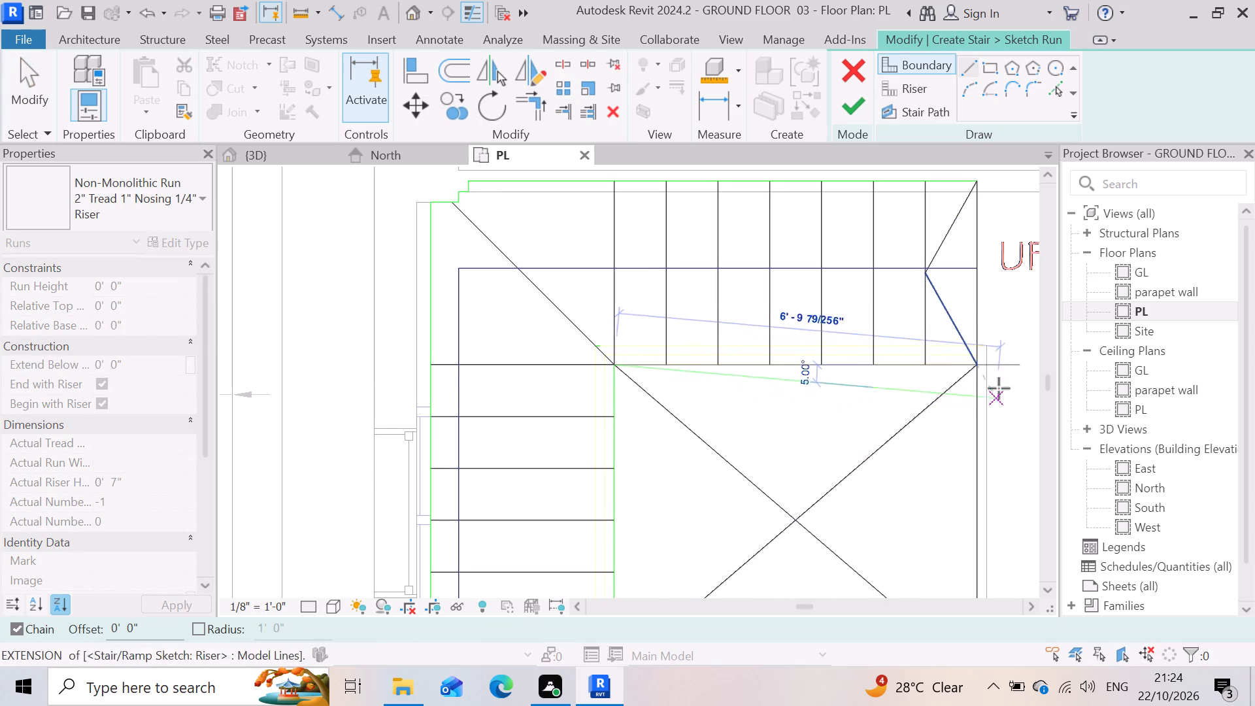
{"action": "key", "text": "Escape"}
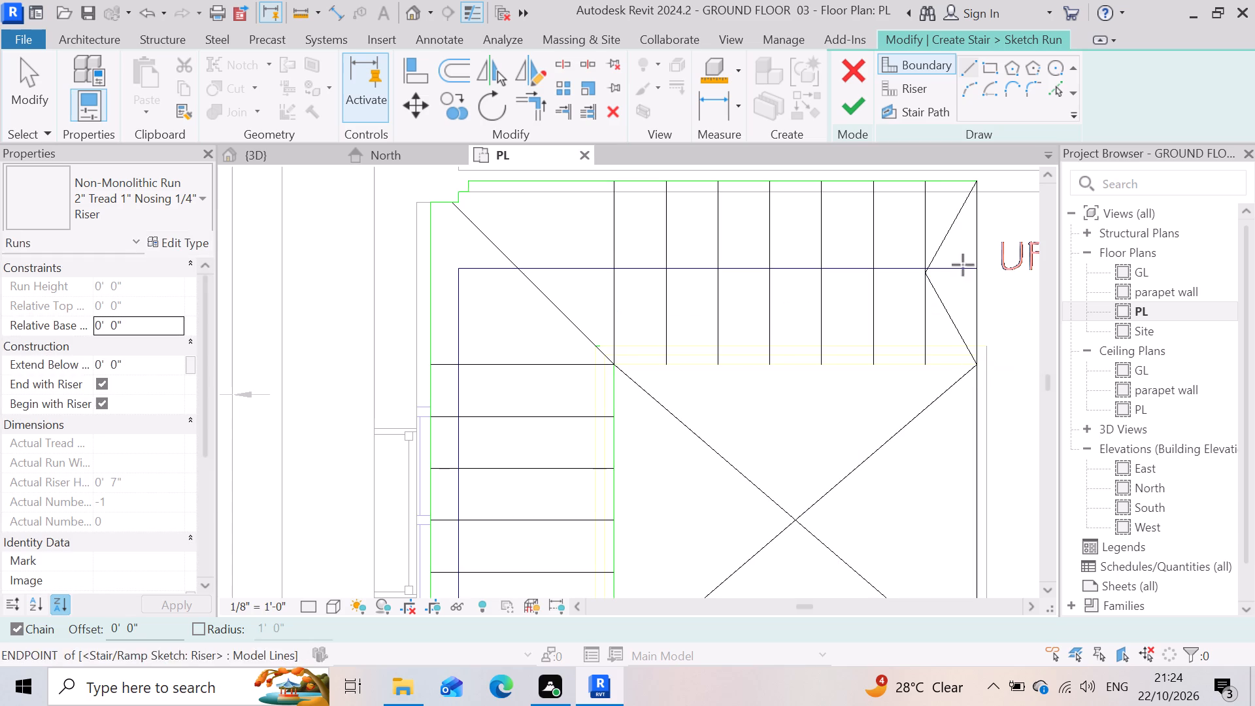
Draw a horizontal riser line along the UP flight's inner edge, between the two upper corners of the stairwell opening.
{"action": "left_click", "coordinate": [912, 89]}
{"action": "left_click", "coordinate": [973, 61]}
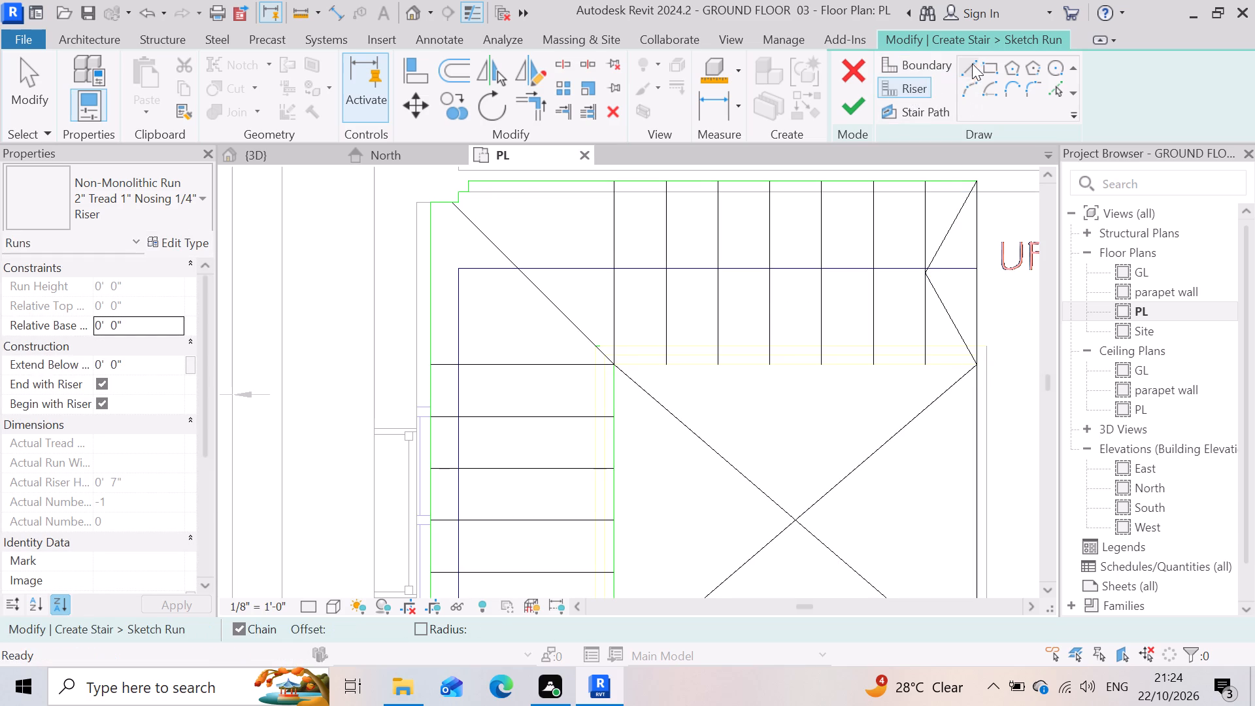
{"action": "left_click", "coordinate": [614, 368]}
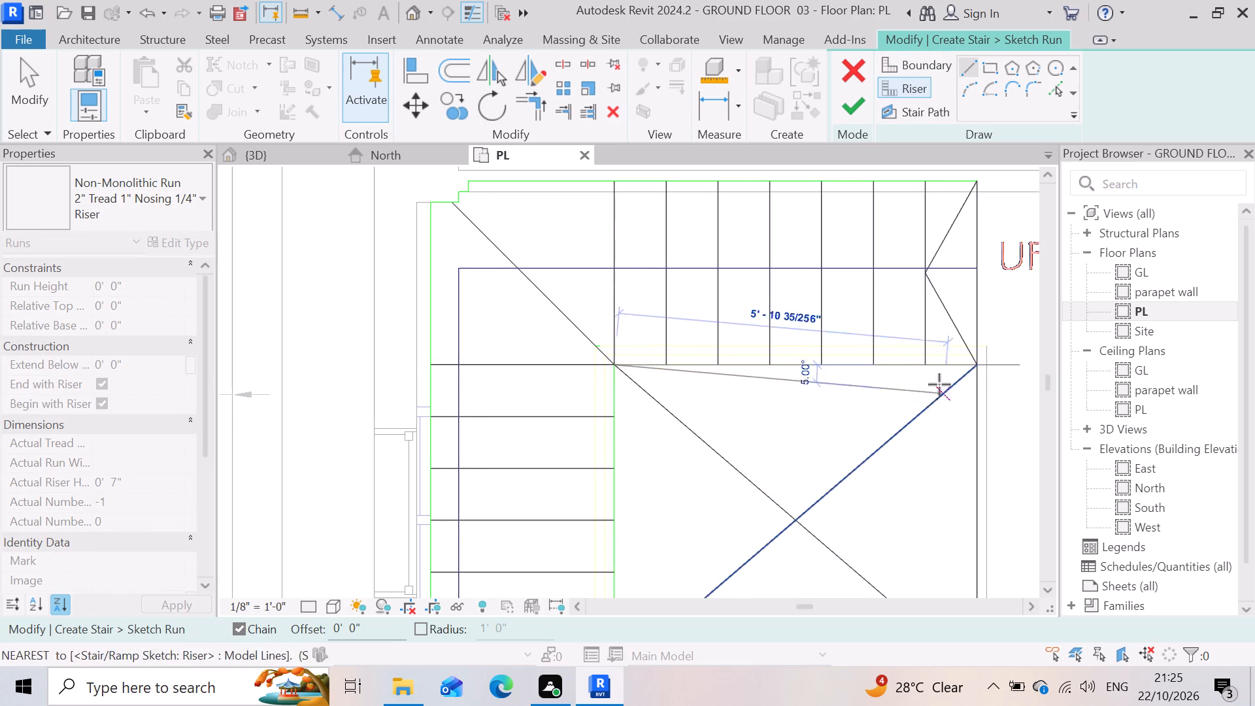
{"action": "left_click", "coordinate": [975, 369]}
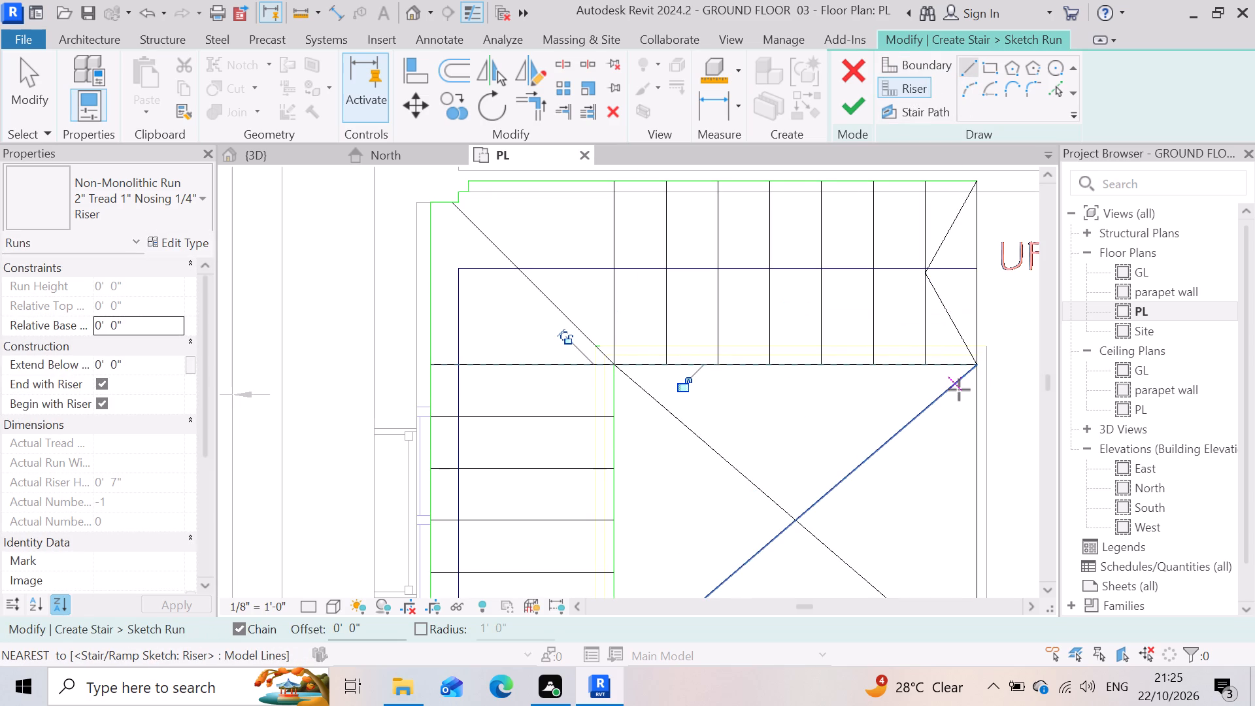
Draw a horizontal riser line along the DN flight's inner edge, starting from the stairwell opening's lower inner corner.
{"action": "scroll", "coordinate": [959, 390], "scroll_direction": "down", "scroll_amount": 7}
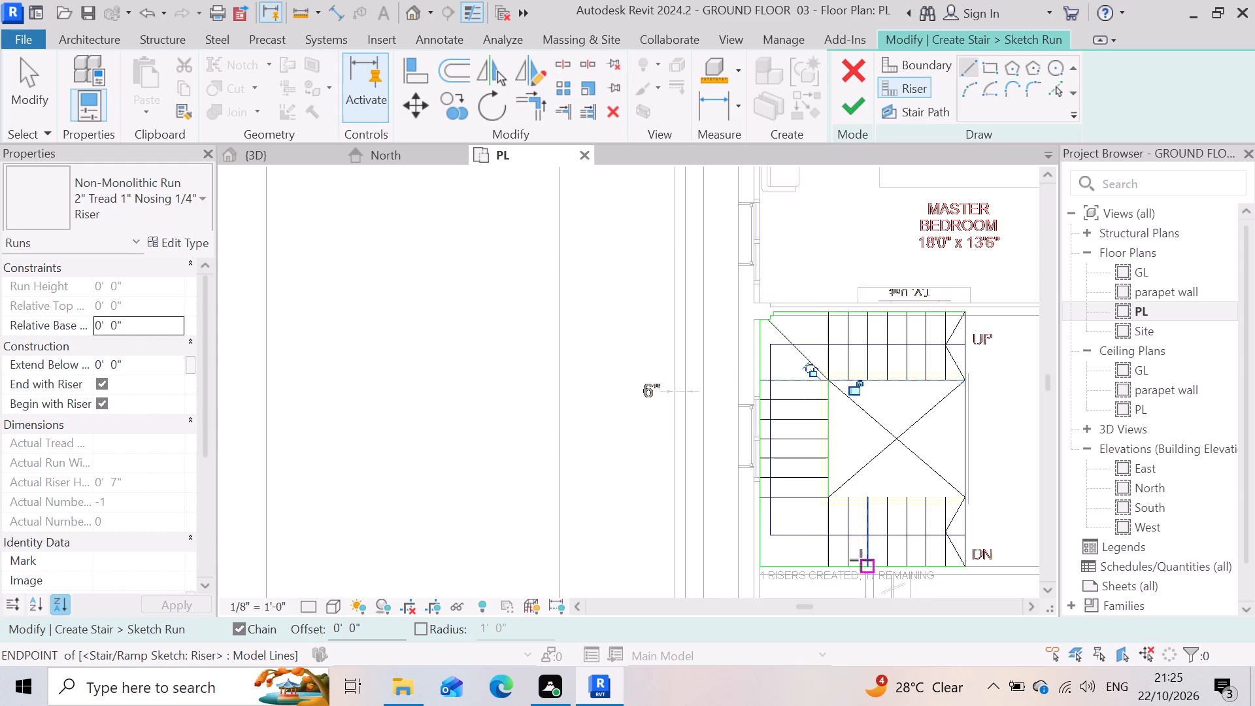
{"action": "scroll", "coordinate": [861, 560], "scroll_direction": "up", "scroll_amount": 4}
{"action": "scroll", "coordinate": [839, 404], "scroll_direction": "down", "scroll_amount": 3}
{"action": "scroll", "coordinate": [829, 463], "scroll_direction": "up", "scroll_amount": 6}
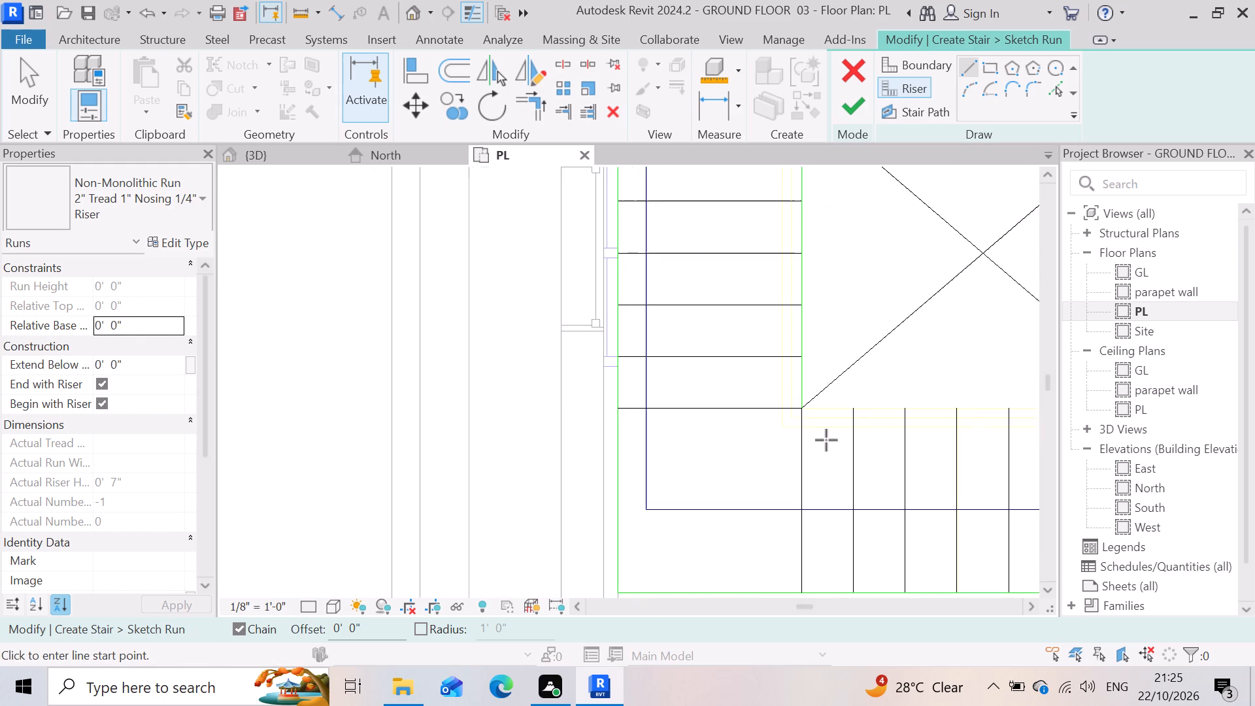
{"action": "left_click", "coordinate": [794, 408]}
{"action": "scroll", "coordinate": [786, 403], "scroll_direction": "down", "scroll_amount": 5}
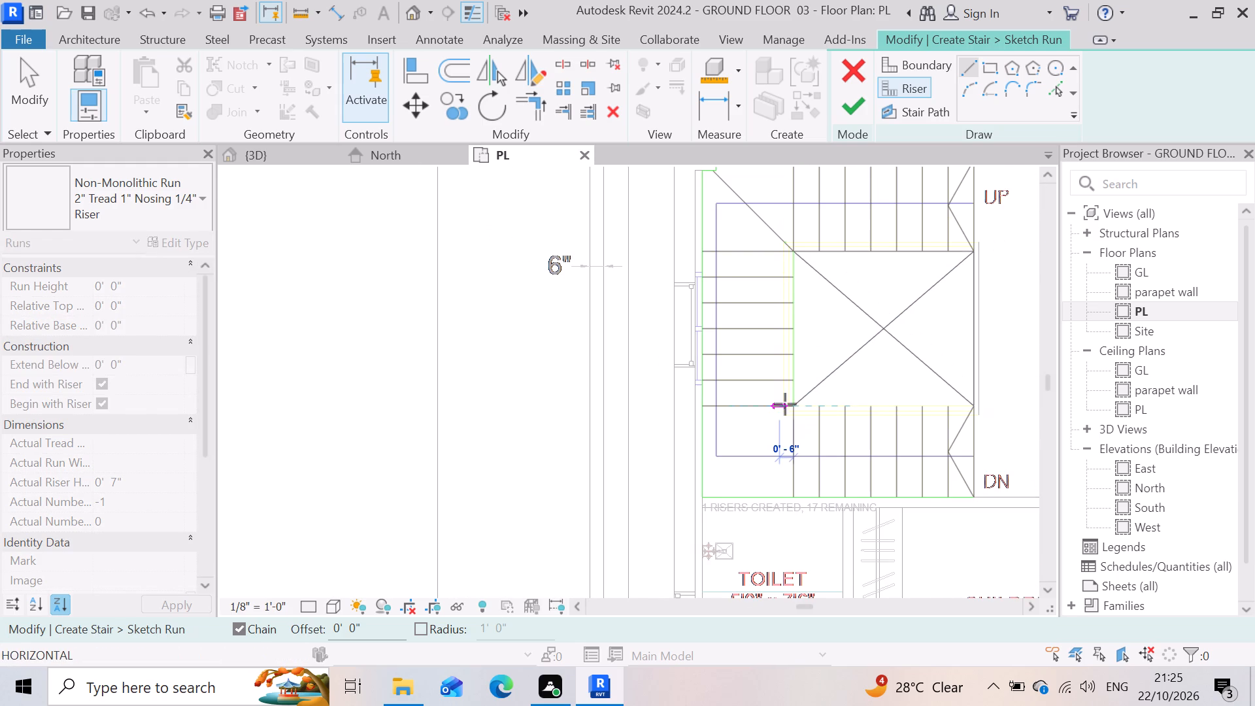
{"action": "scroll", "coordinate": [982, 420], "scroll_direction": "up", "scroll_amount": 7}
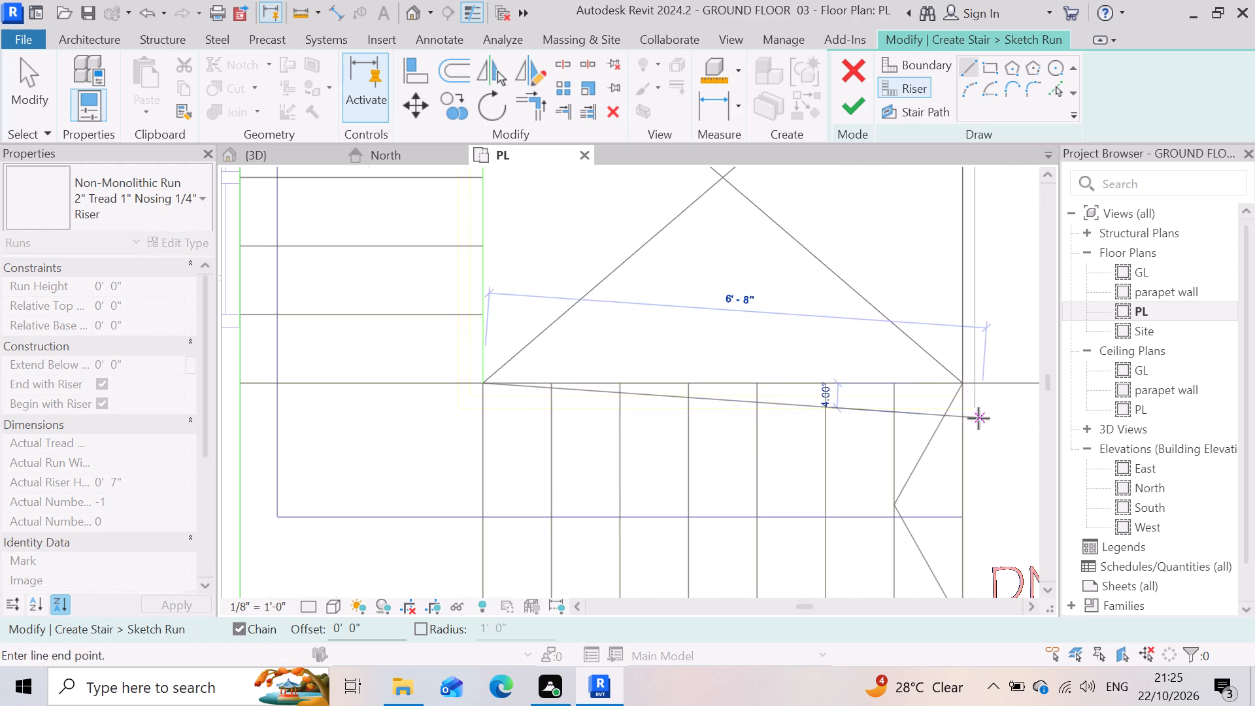
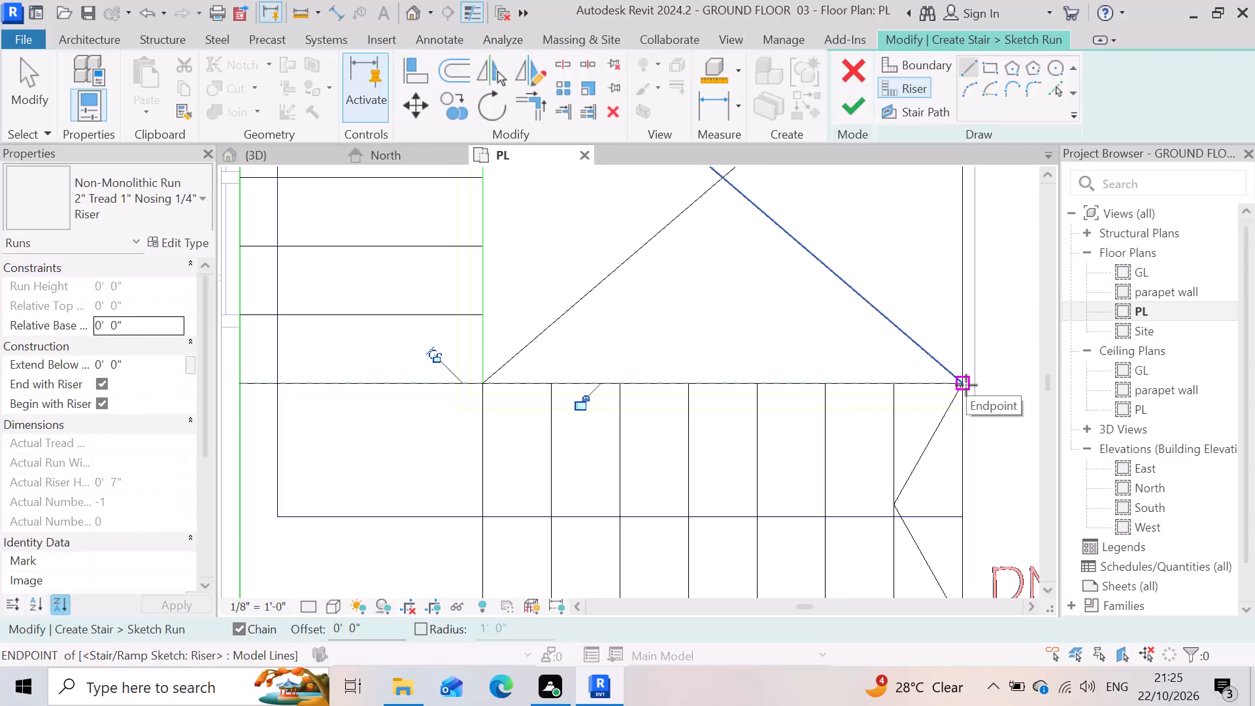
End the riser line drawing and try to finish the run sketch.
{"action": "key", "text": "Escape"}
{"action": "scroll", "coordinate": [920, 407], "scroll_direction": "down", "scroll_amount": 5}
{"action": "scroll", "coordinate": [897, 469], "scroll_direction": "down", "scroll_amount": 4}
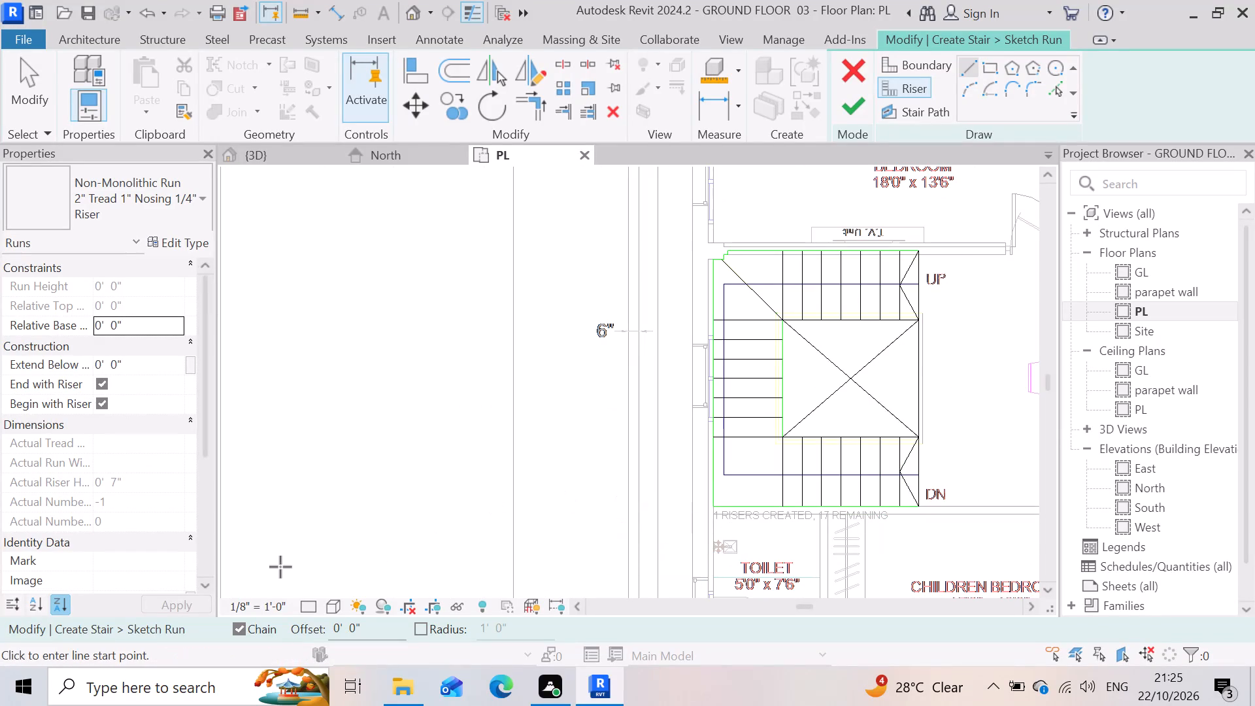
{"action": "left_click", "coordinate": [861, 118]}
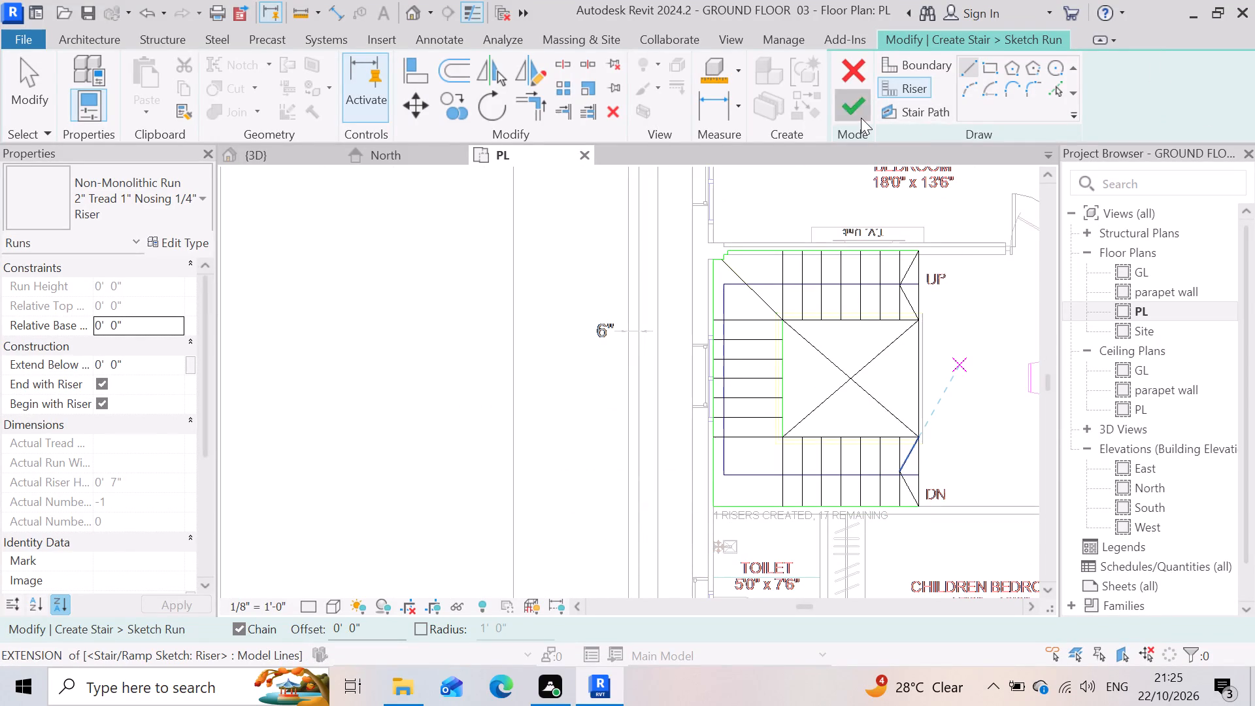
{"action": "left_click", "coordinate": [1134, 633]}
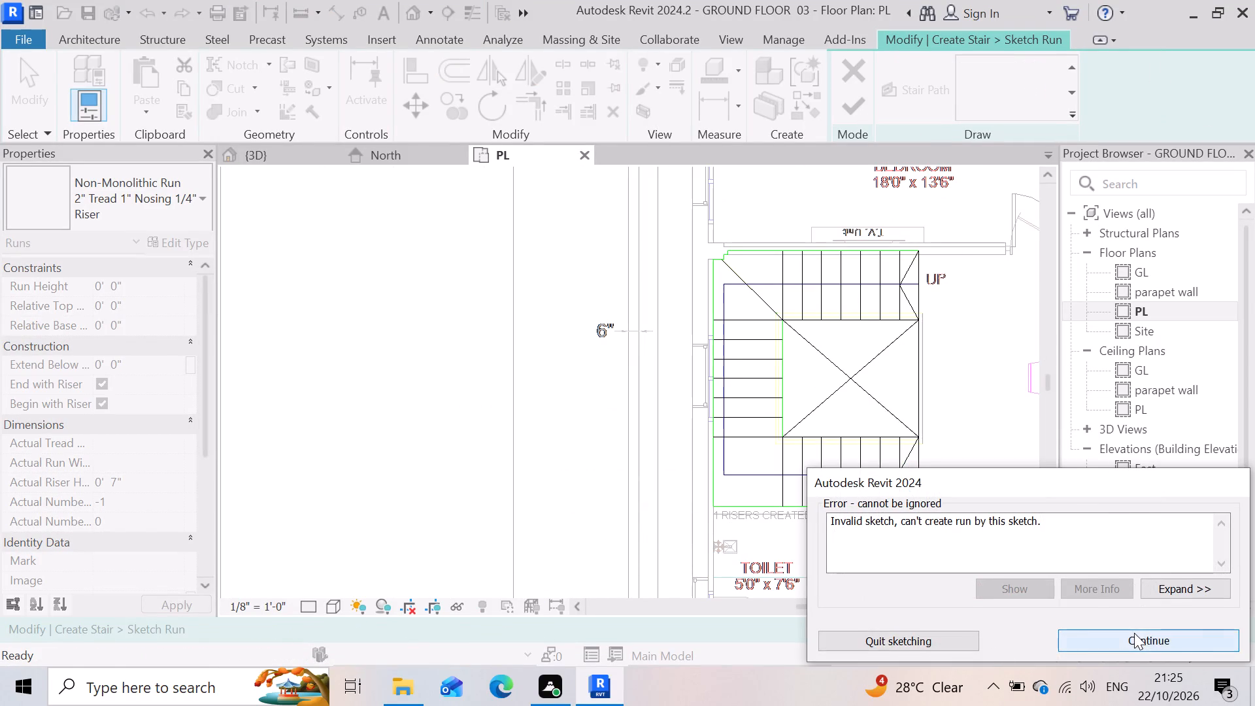
Delete the two diagonal riser lines that cross the stairwell opening from corner to corner.
{"action": "scroll", "coordinate": [837, 332], "scroll_direction": "up", "scroll_amount": 4}
{"action": "key", "text": "Escape"}
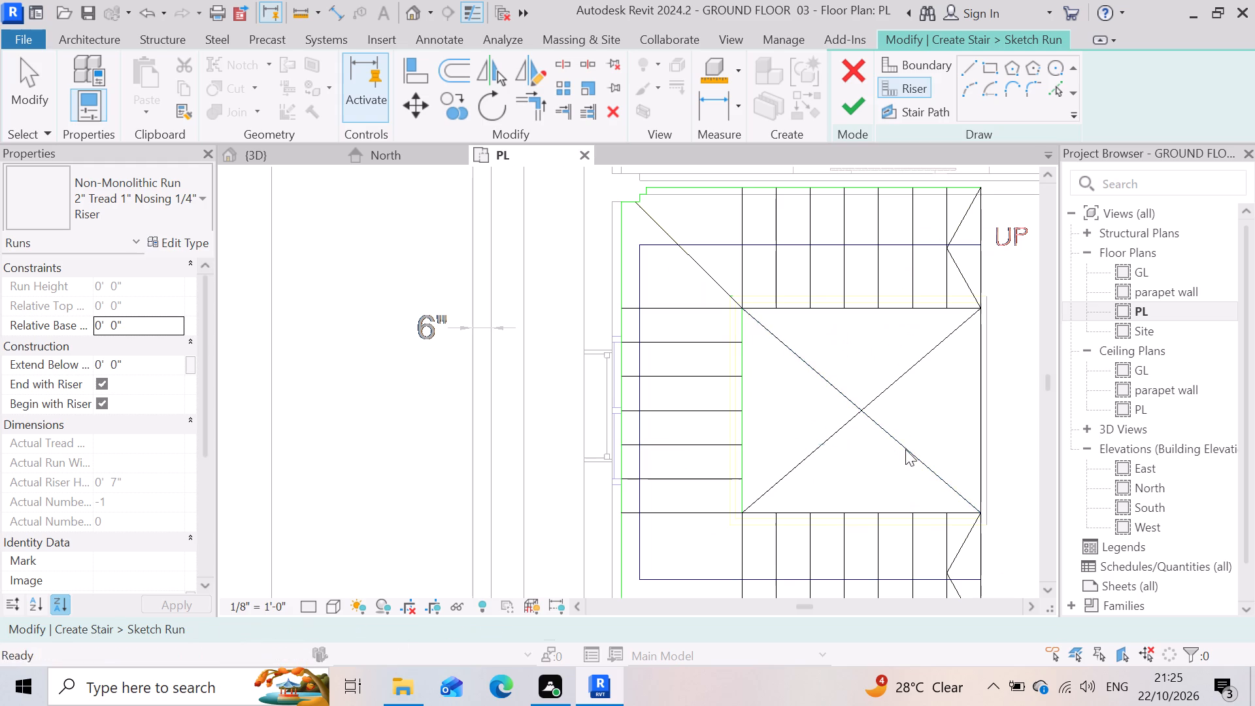
{"action": "left_click", "coordinate": [839, 383]}
{"action": "key", "text": "Delete"}
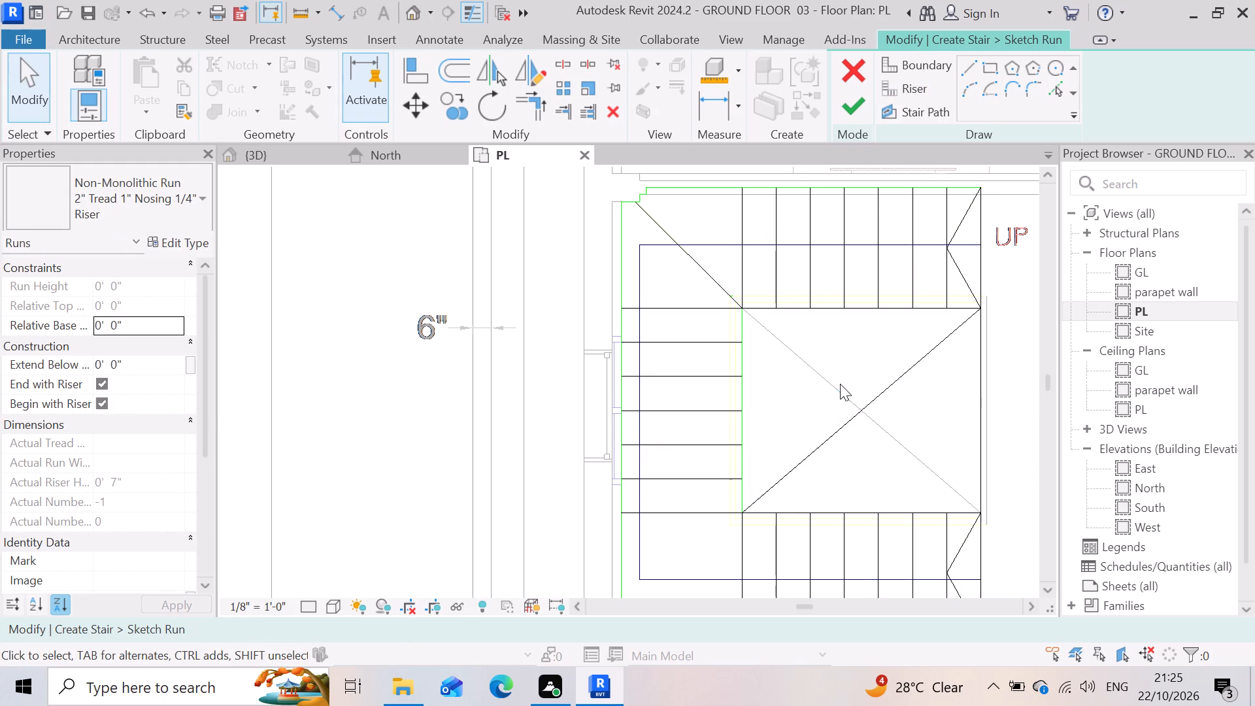
{"action": "left_click", "coordinate": [833, 429]}
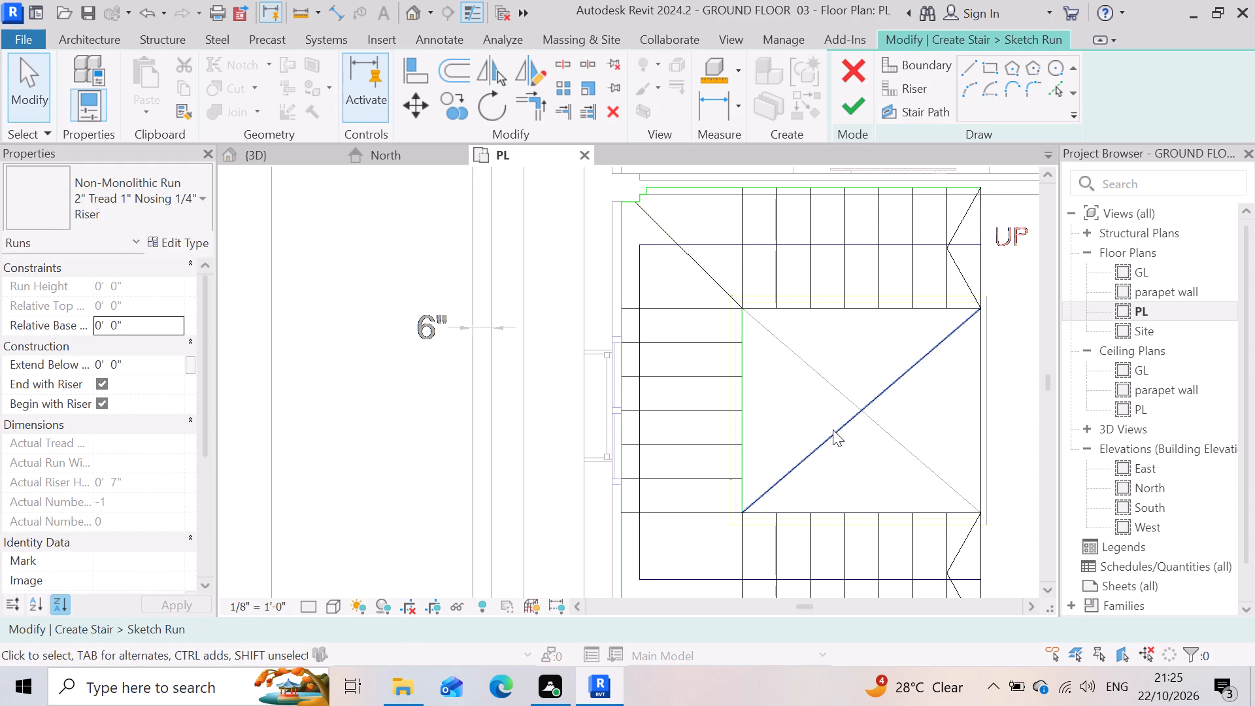
{"action": "key", "text": "Delete"}
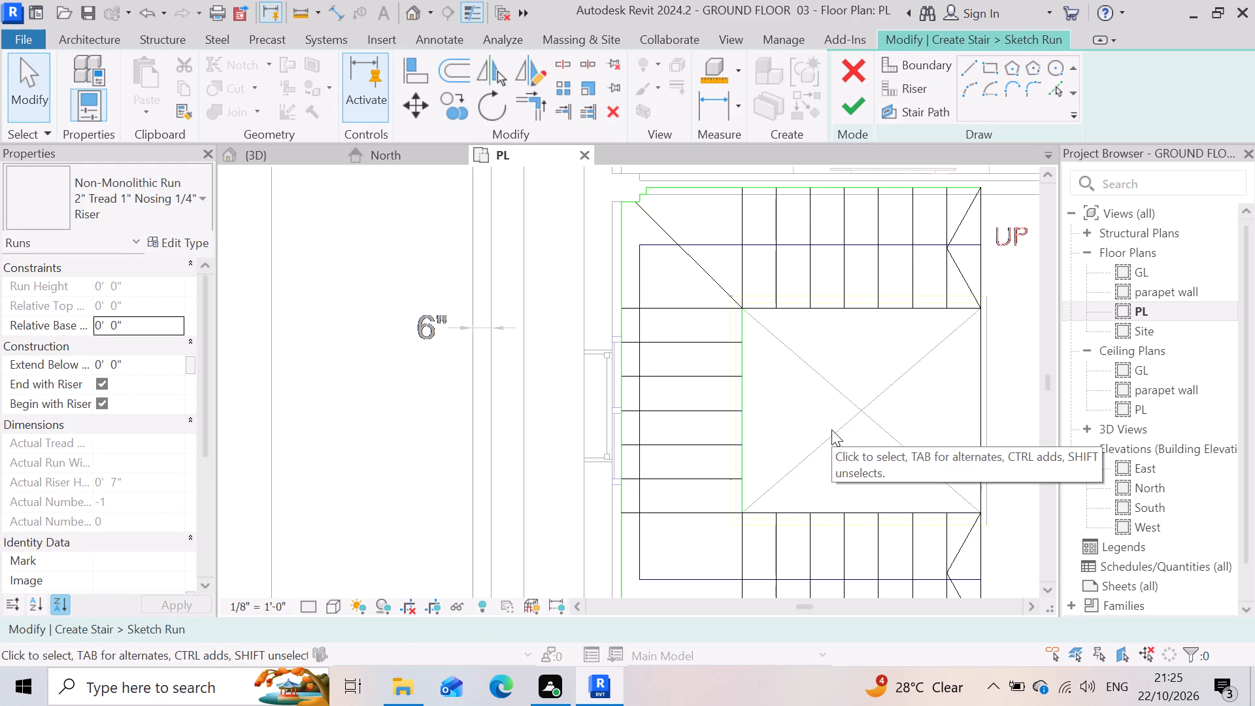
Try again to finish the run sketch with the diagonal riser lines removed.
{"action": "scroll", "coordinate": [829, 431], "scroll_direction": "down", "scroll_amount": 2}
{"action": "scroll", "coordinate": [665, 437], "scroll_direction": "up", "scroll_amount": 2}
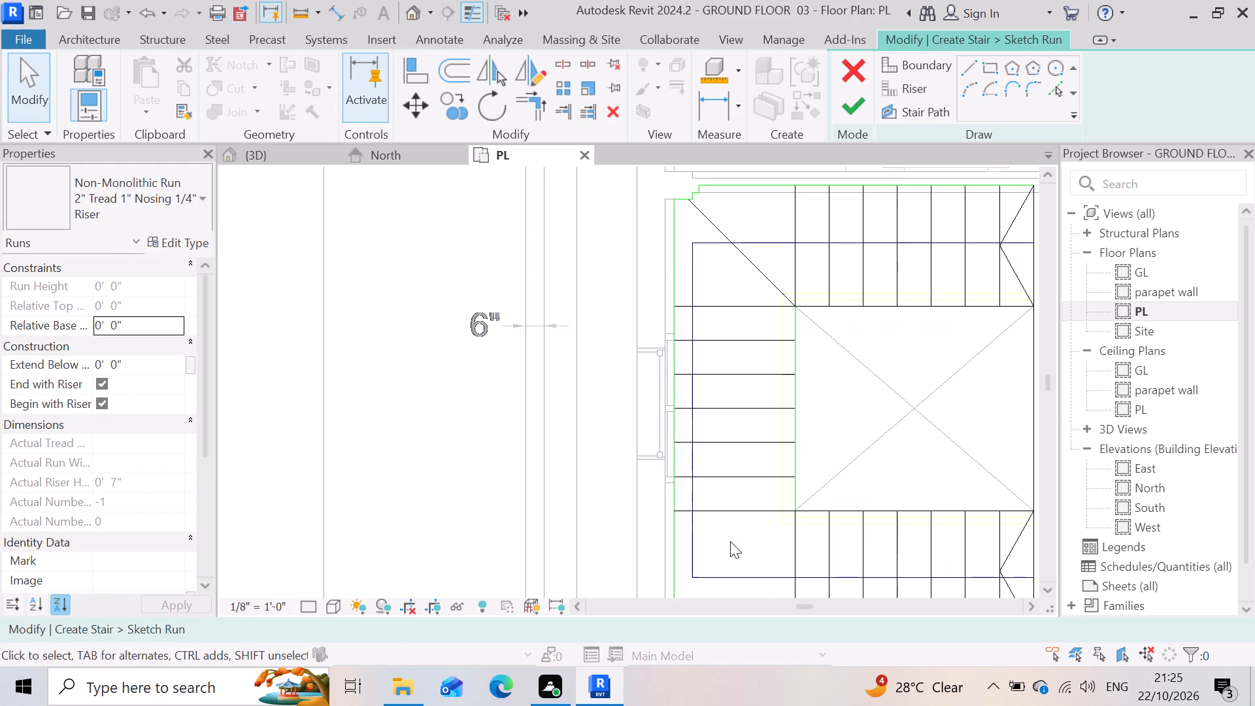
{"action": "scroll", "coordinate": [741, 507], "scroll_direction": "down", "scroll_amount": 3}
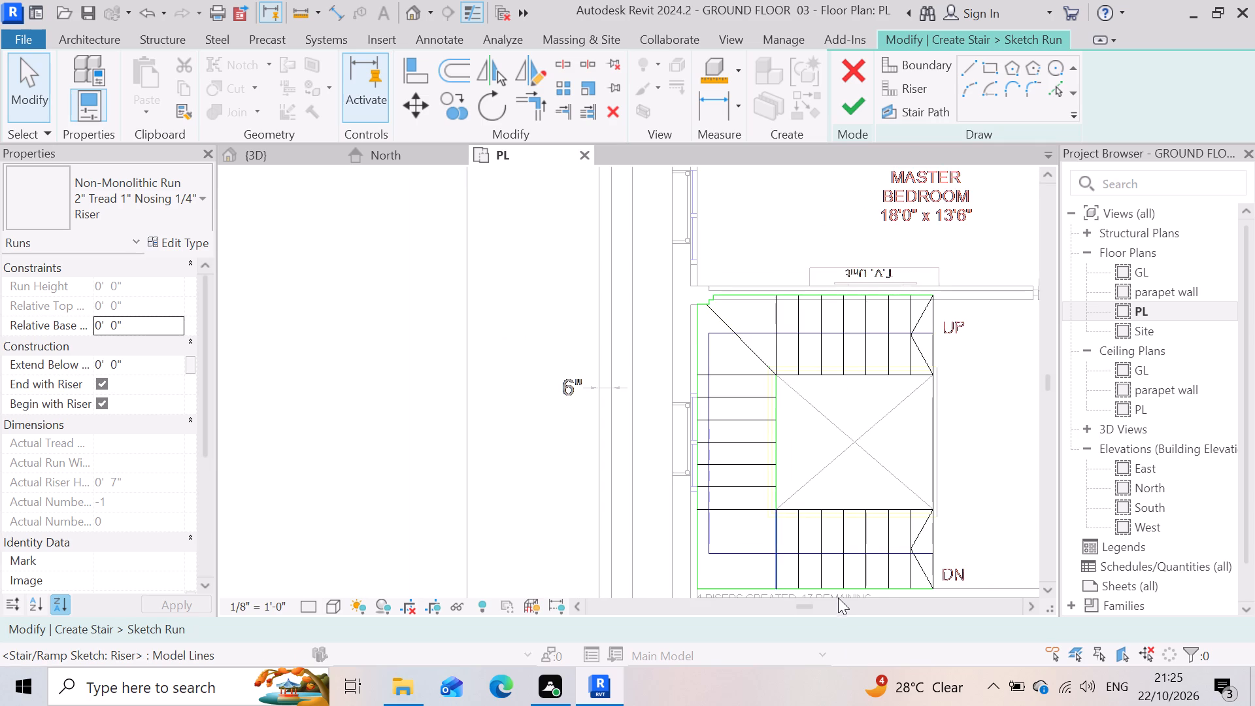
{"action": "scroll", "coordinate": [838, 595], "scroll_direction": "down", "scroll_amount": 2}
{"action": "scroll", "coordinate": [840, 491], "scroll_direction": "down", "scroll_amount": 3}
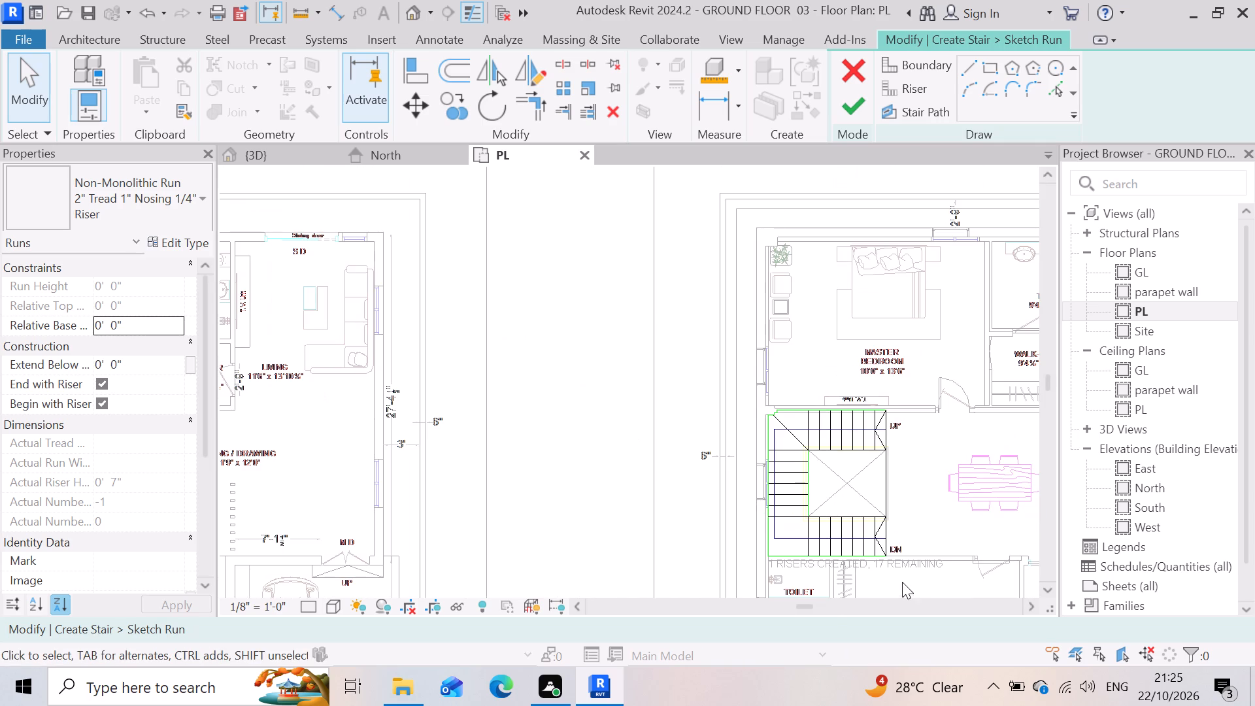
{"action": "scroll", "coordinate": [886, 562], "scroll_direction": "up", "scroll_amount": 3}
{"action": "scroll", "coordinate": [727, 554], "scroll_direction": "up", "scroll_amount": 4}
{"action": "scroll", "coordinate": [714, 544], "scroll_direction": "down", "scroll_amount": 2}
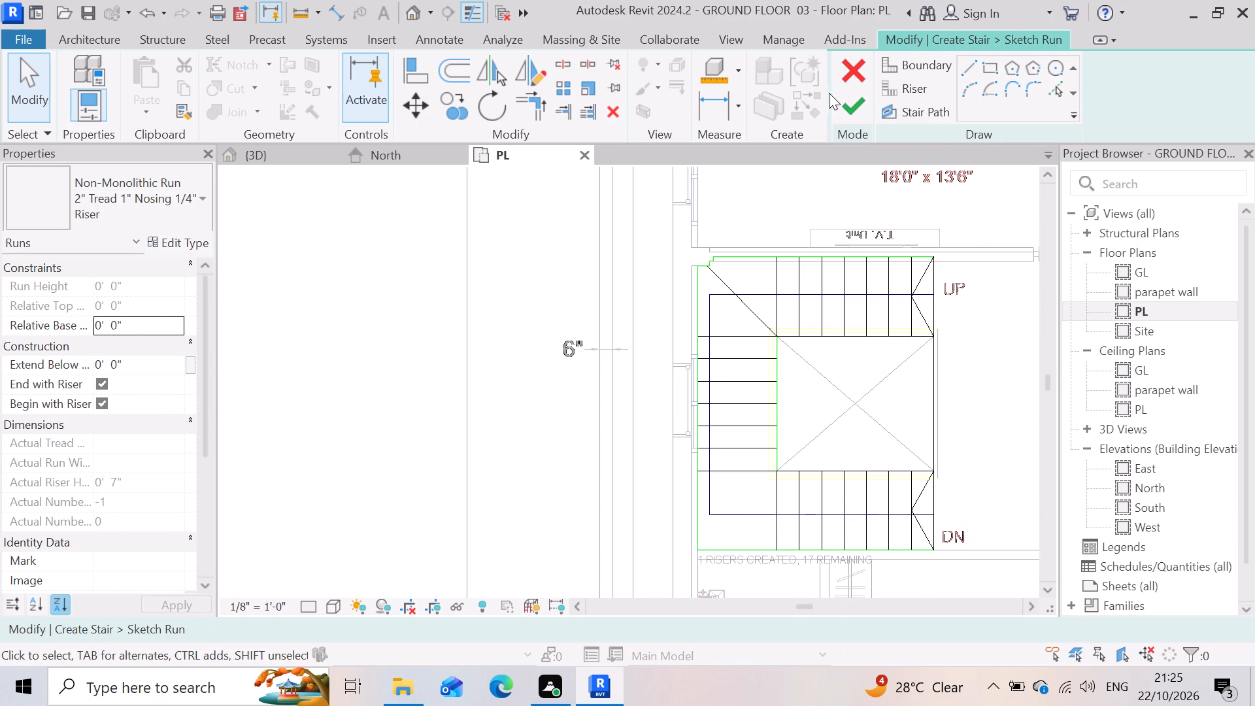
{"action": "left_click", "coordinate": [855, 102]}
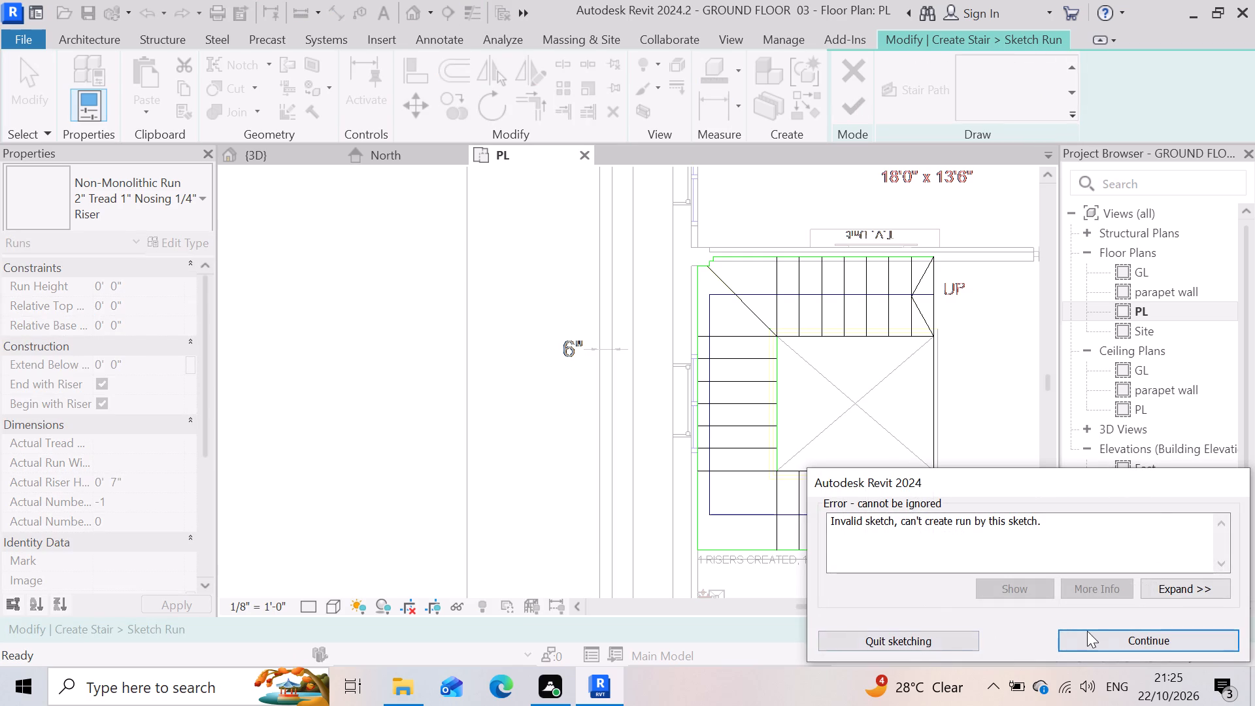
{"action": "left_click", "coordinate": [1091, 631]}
Examine the boundary, riser and stair path lines around the UP flight, DN flight and corner landings for sketch faults.
{"action": "scroll", "coordinate": [872, 410], "scroll_direction": "up", "scroll_amount": 3}
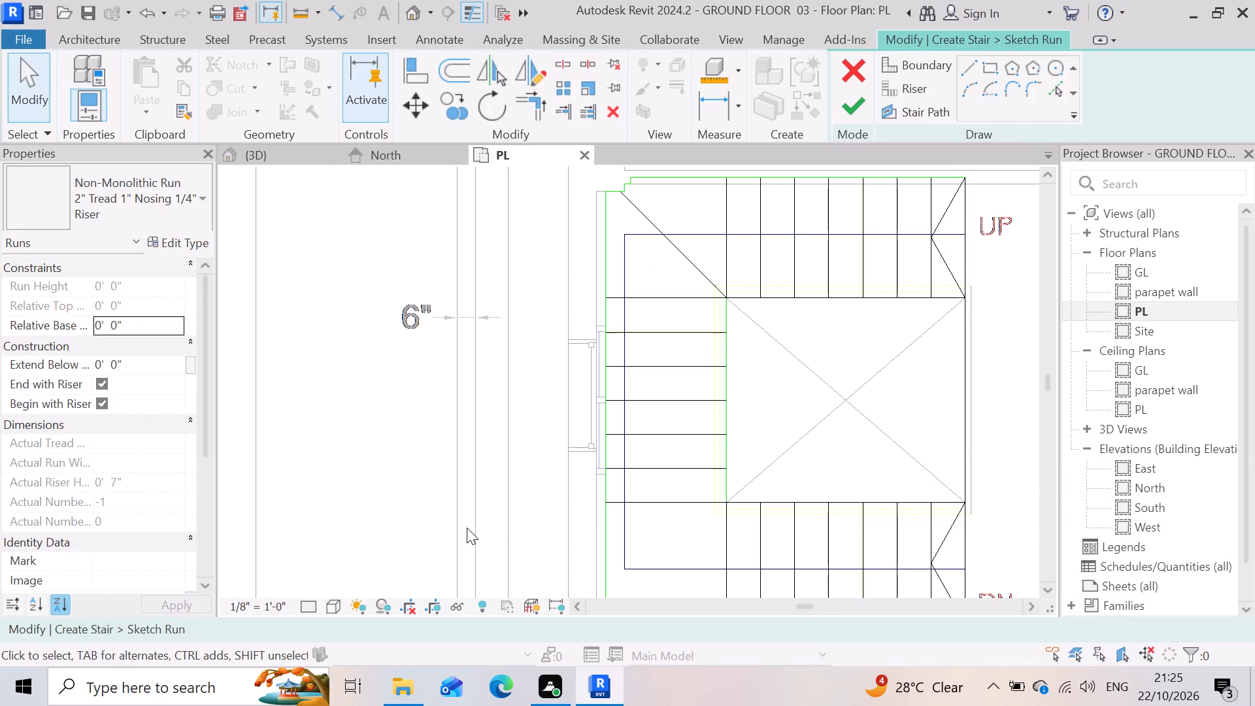
{"action": "scroll", "coordinate": [802, 450], "scroll_direction": "down", "scroll_amount": 3}
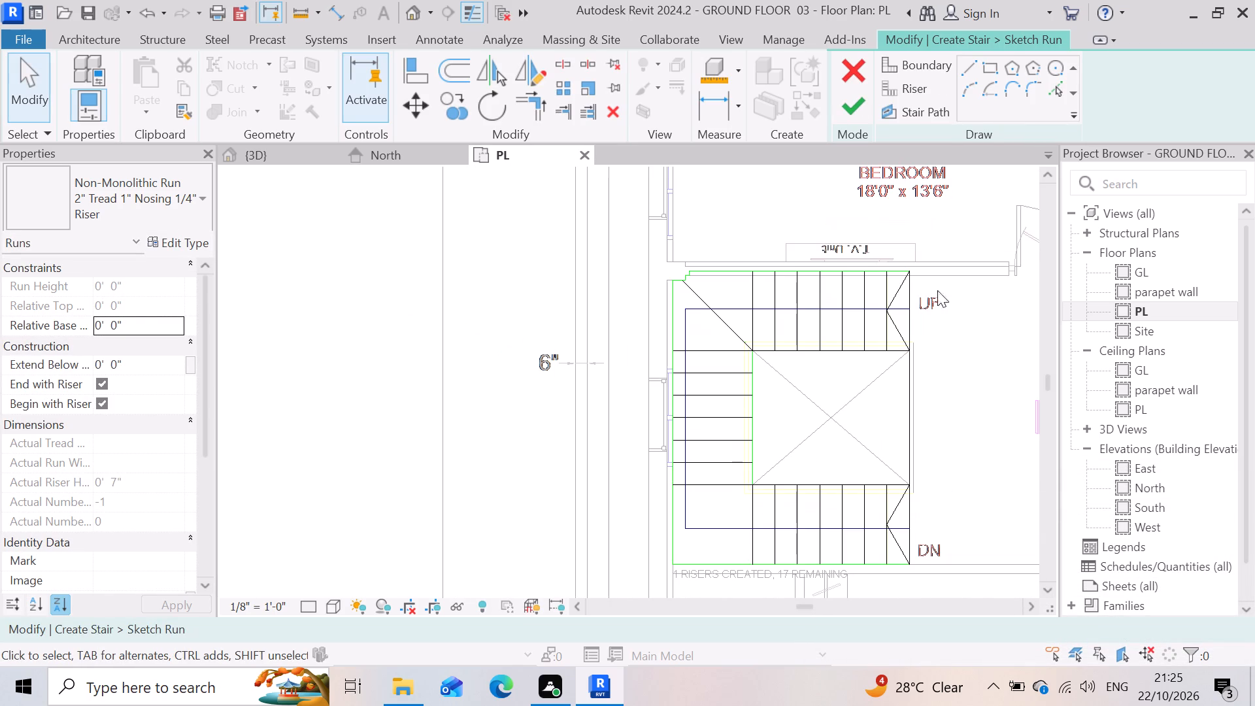
{"action": "scroll", "coordinate": [766, 261], "scroll_direction": "up", "scroll_amount": 3}
{"action": "scroll", "coordinate": [951, 306], "scroll_direction": "up", "scroll_amount": 8}
{"action": "scroll", "coordinate": [591, 371], "scroll_direction": "down", "scroll_amount": 3}
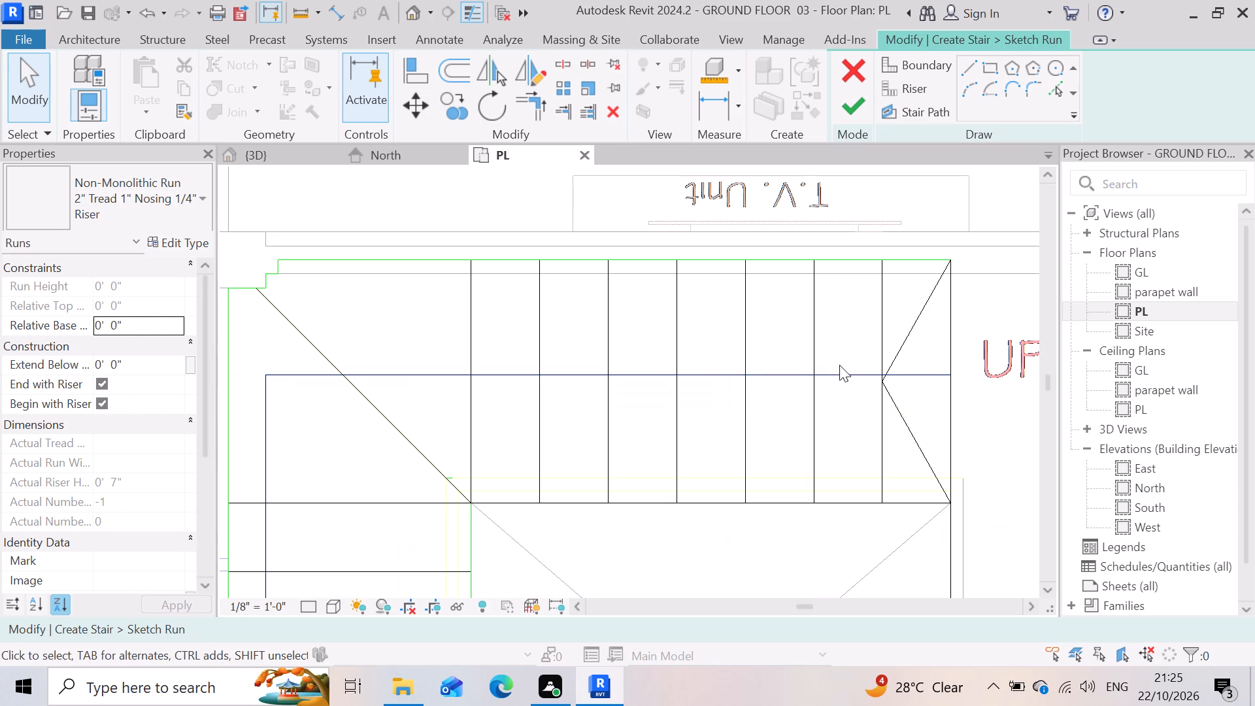
{"action": "scroll", "coordinate": [925, 339], "scroll_direction": "down", "scroll_amount": 5}
{"action": "scroll", "coordinate": [728, 357], "scroll_direction": "down", "scroll_amount": 3}
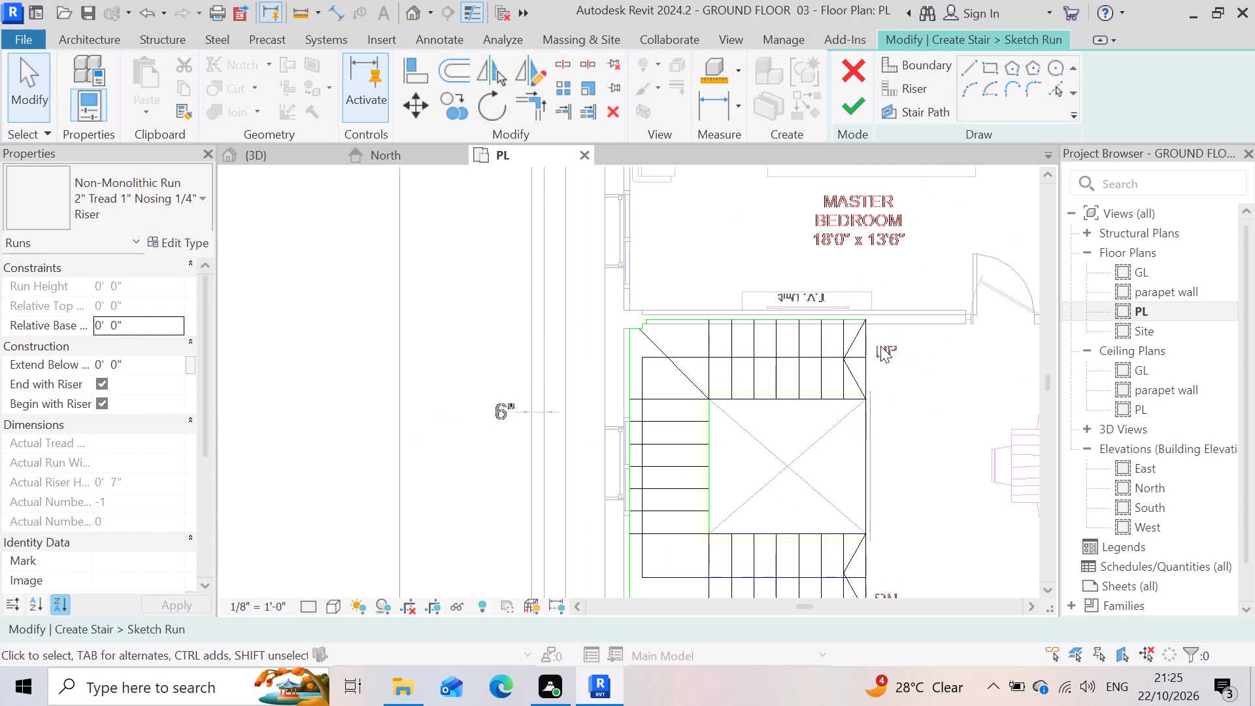
{"action": "scroll", "coordinate": [594, 336], "scroll_direction": "down", "scroll_amount": 3}
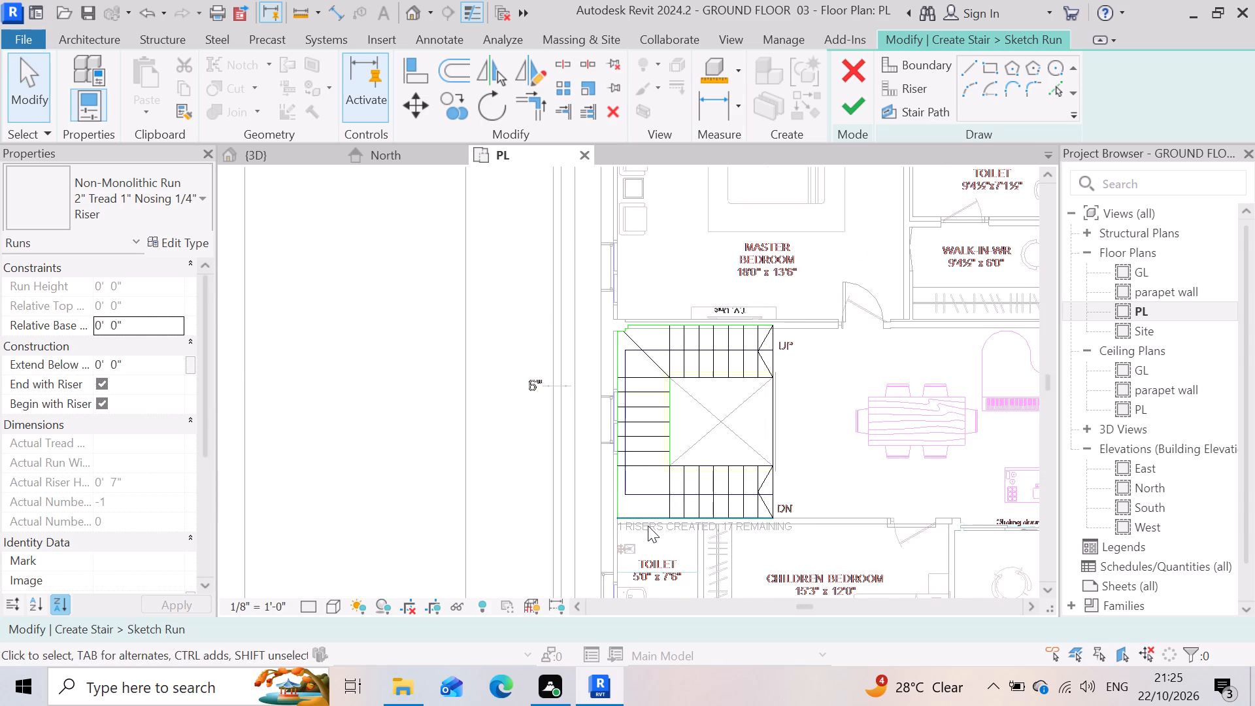
{"action": "scroll", "coordinate": [648, 526], "scroll_direction": "up", "scroll_amount": 7}
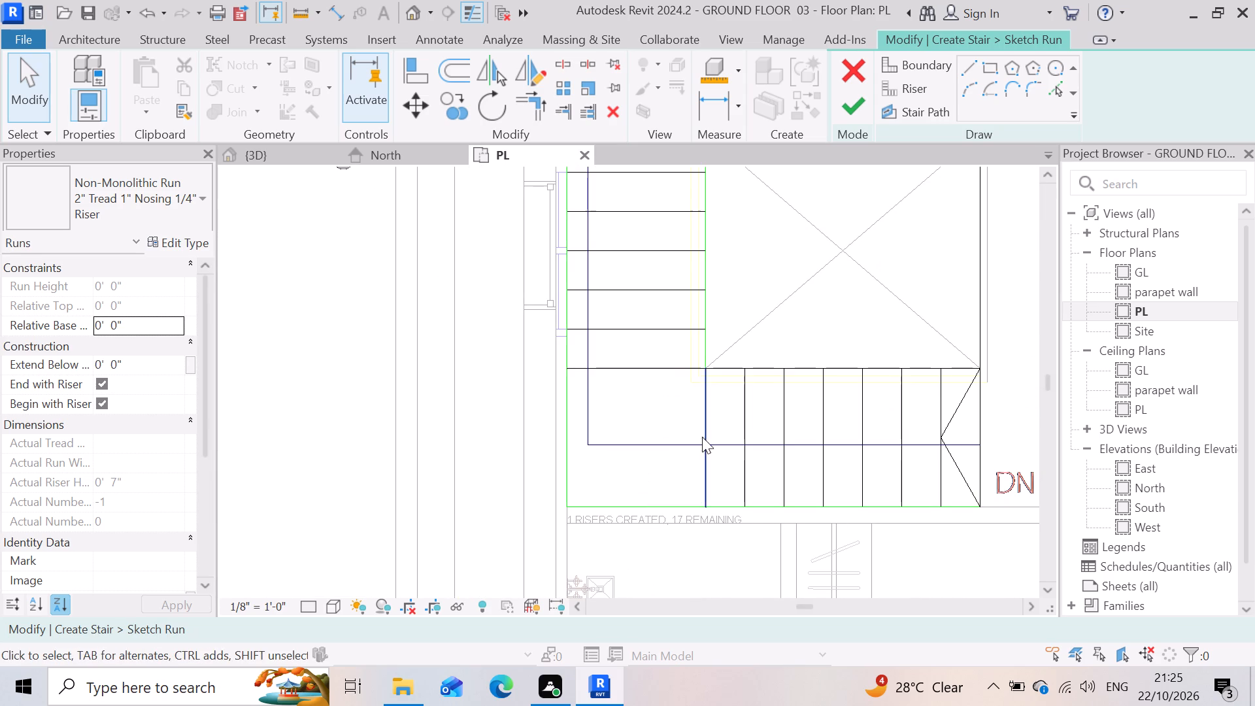
{"action": "scroll", "coordinate": [773, 493], "scroll_direction": "down", "scroll_amount": 7}
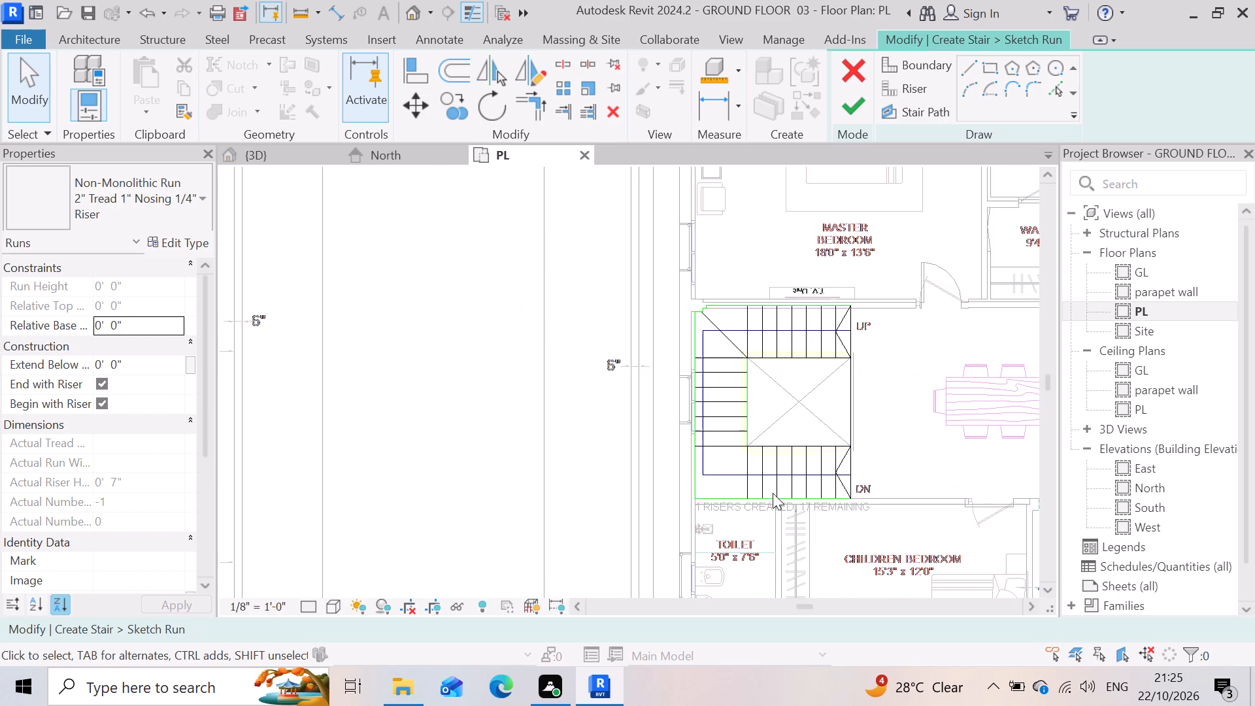
{"action": "scroll", "coordinate": [816, 511], "scroll_direction": "up", "scroll_amount": 2}
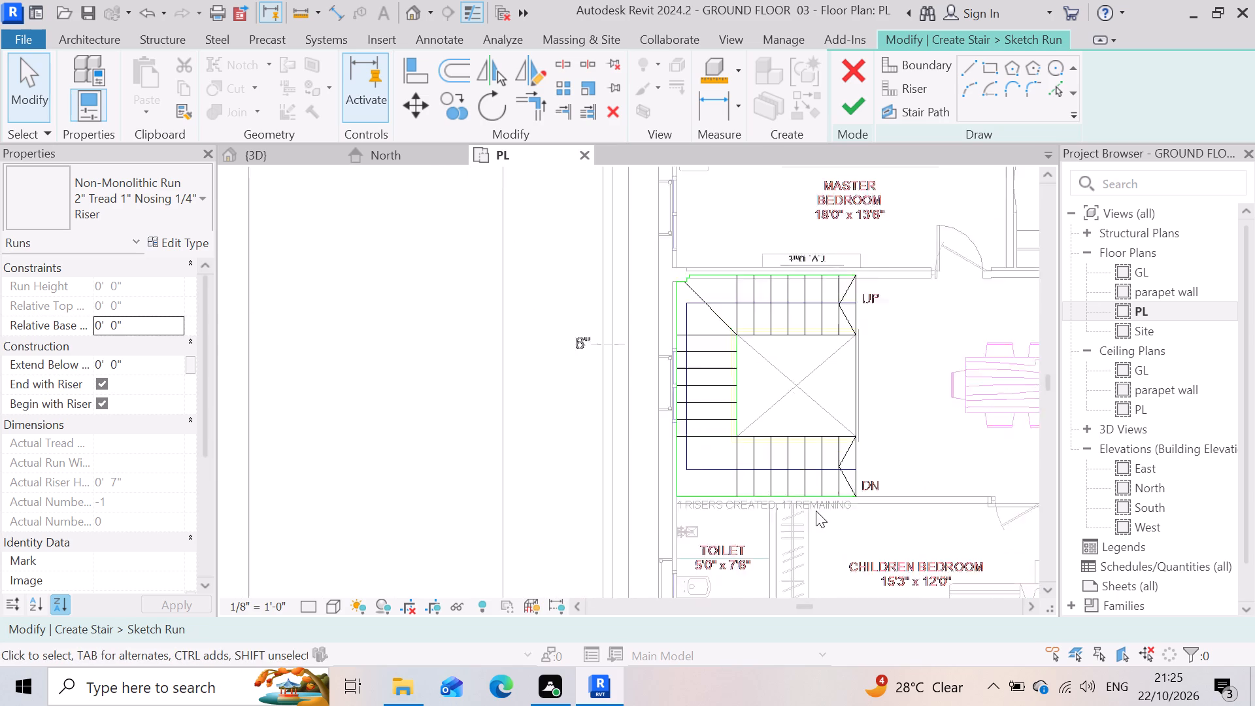
{"action": "scroll", "coordinate": [816, 511], "scroll_direction": "up", "scroll_amount": 5}
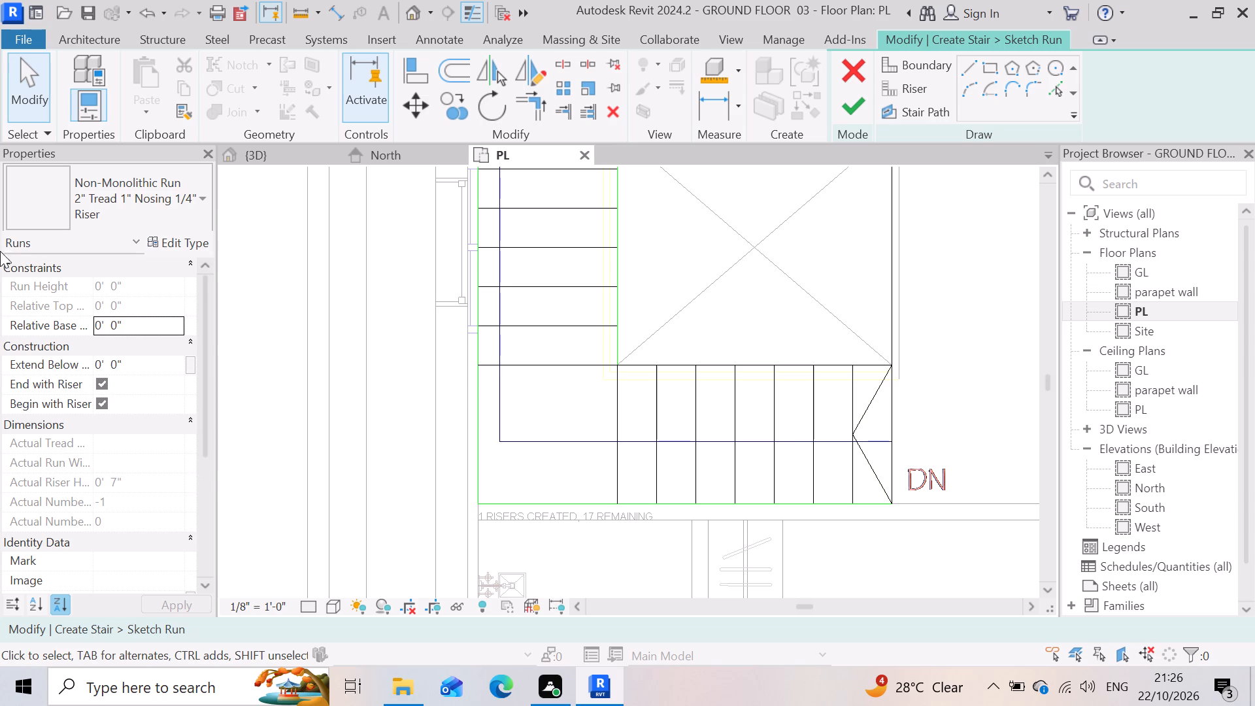
{"action": "scroll", "coordinate": [727, 490], "scroll_direction": "down", "scroll_amount": 2}
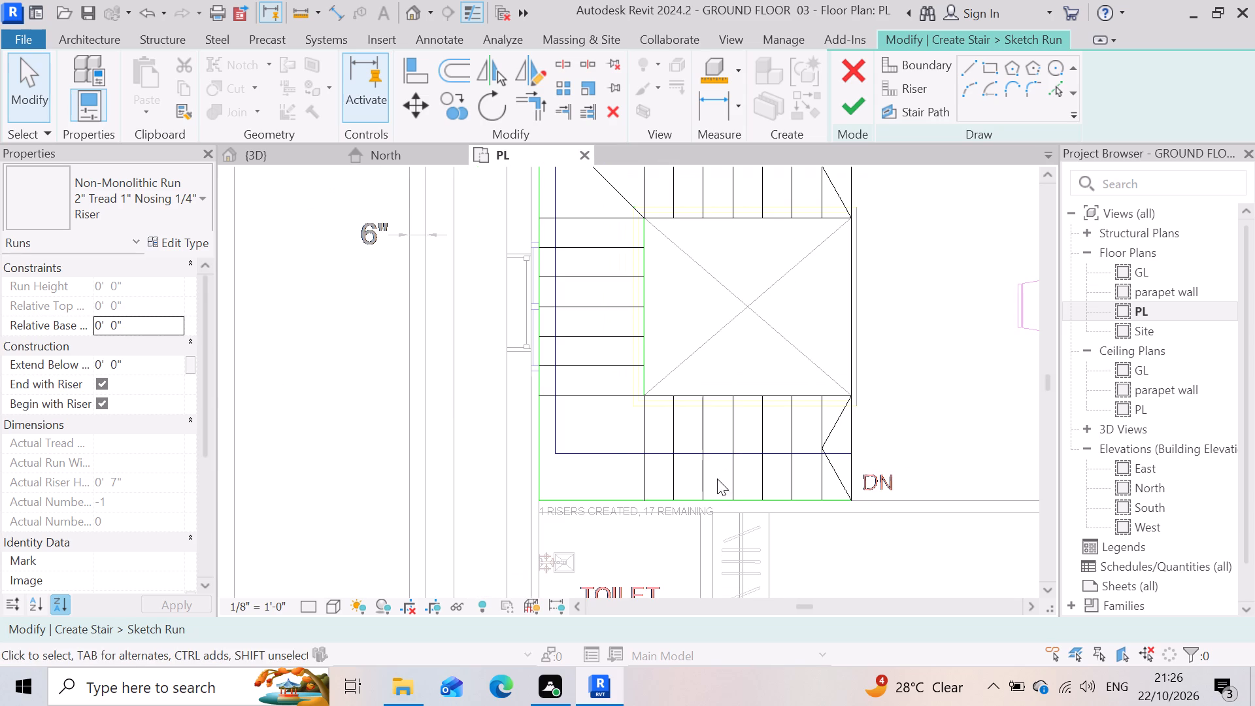
{"action": "scroll", "coordinate": [901, 433], "scroll_direction": "up", "scroll_amount": 2}
{"action": "scroll", "coordinate": [684, 413], "scroll_direction": "down", "scroll_amount": 6}
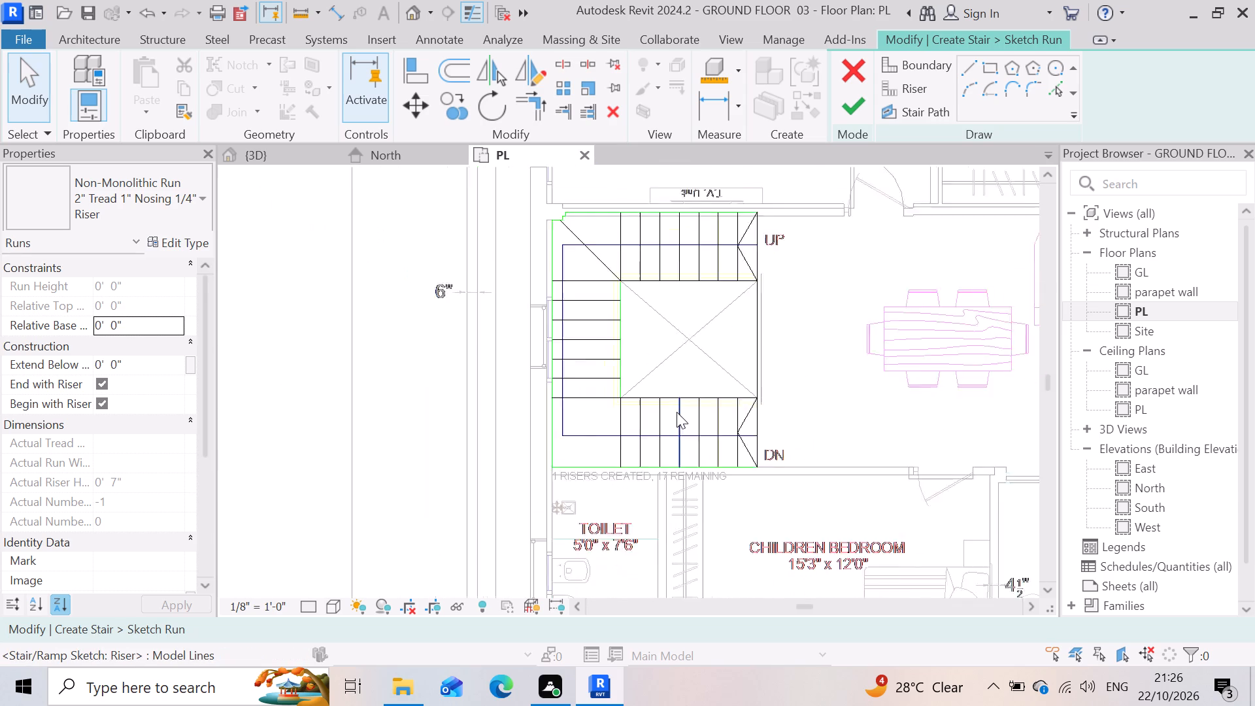
{"action": "scroll", "coordinate": [737, 250], "scroll_direction": "up", "scroll_amount": 10}
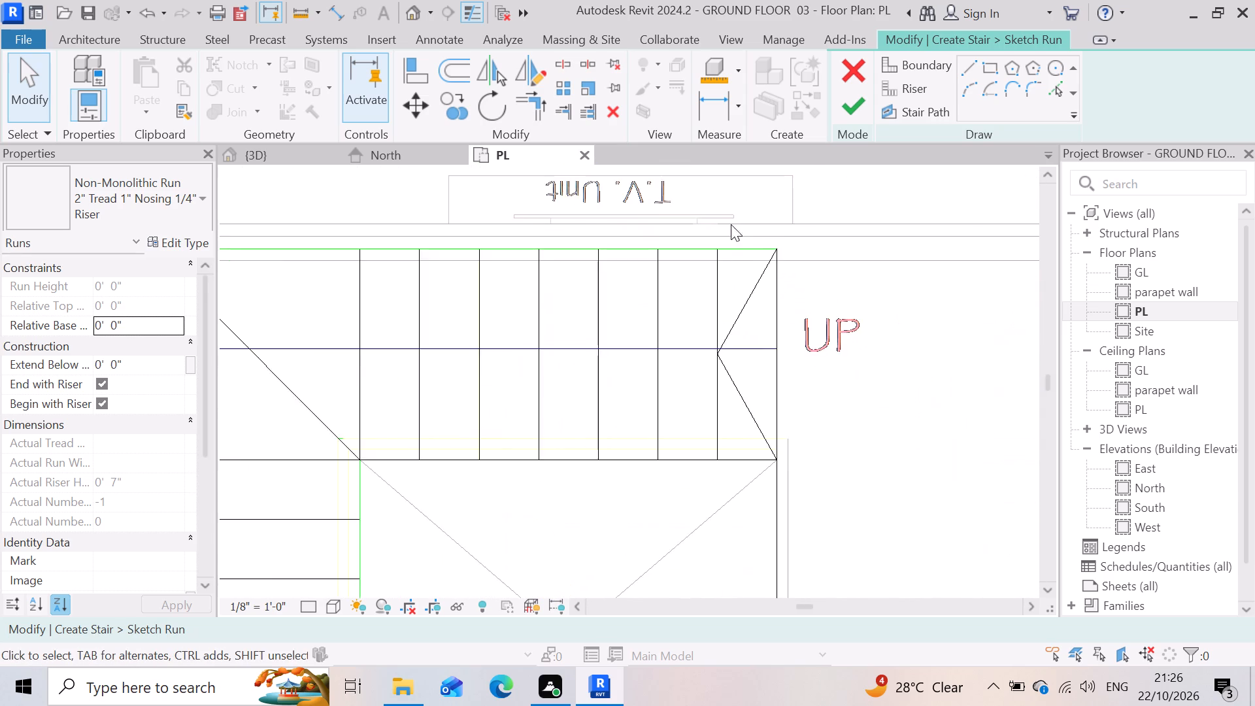
{"action": "scroll", "coordinate": [734, 267], "scroll_direction": "up", "scroll_amount": 3}
{"action": "scroll", "coordinate": [836, 303], "scroll_direction": "down", "scroll_amount": 4}
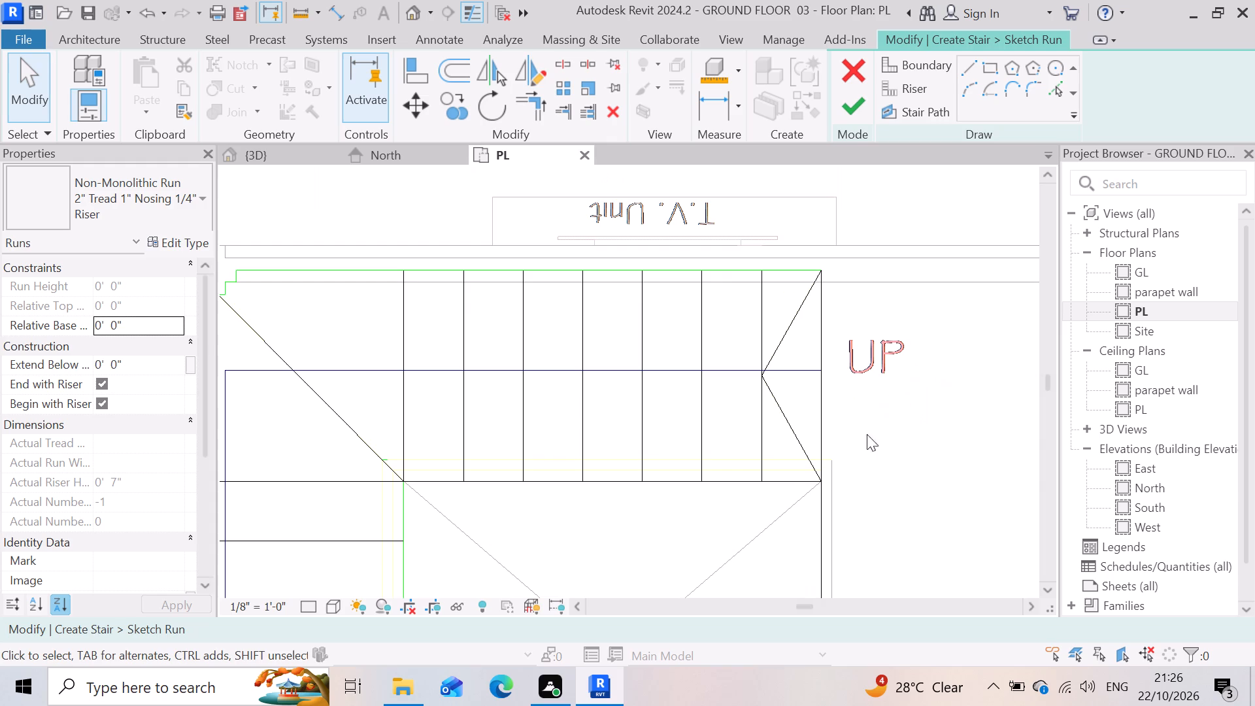
{"action": "scroll", "coordinate": [696, 408], "scroll_direction": "down", "scroll_amount": 3}
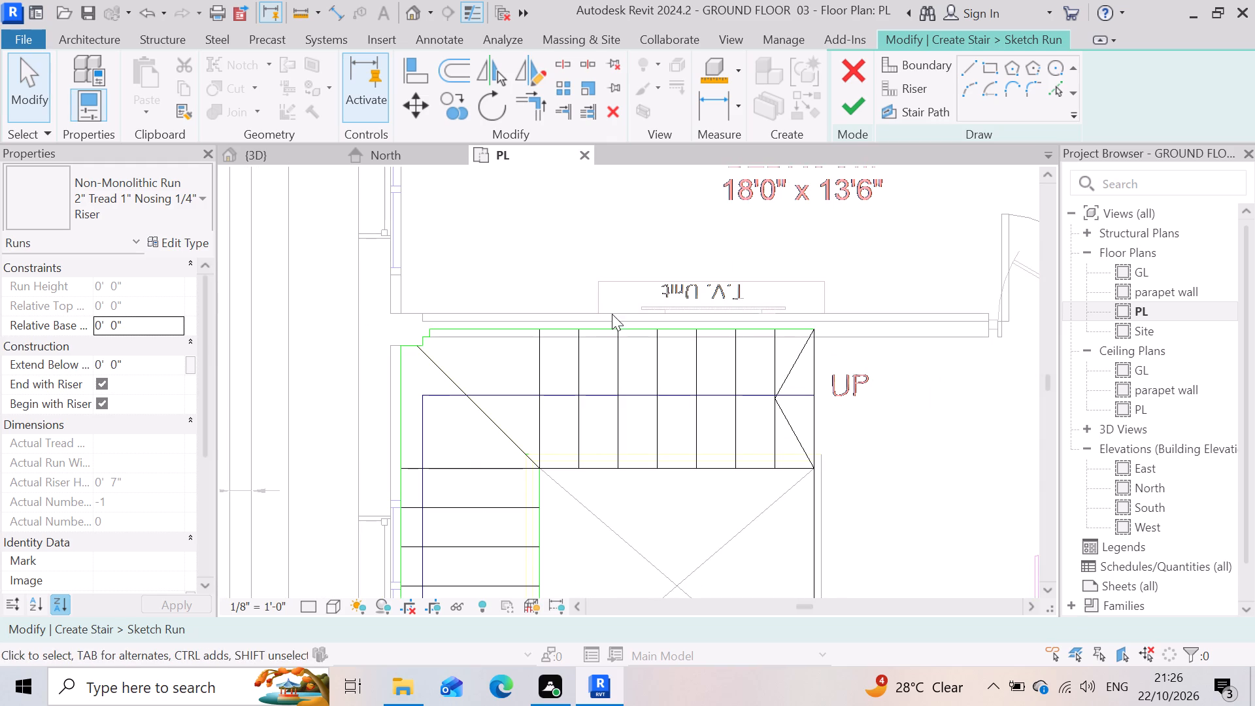
{"action": "scroll", "coordinate": [696, 344], "scroll_direction": "down", "scroll_amount": 3}
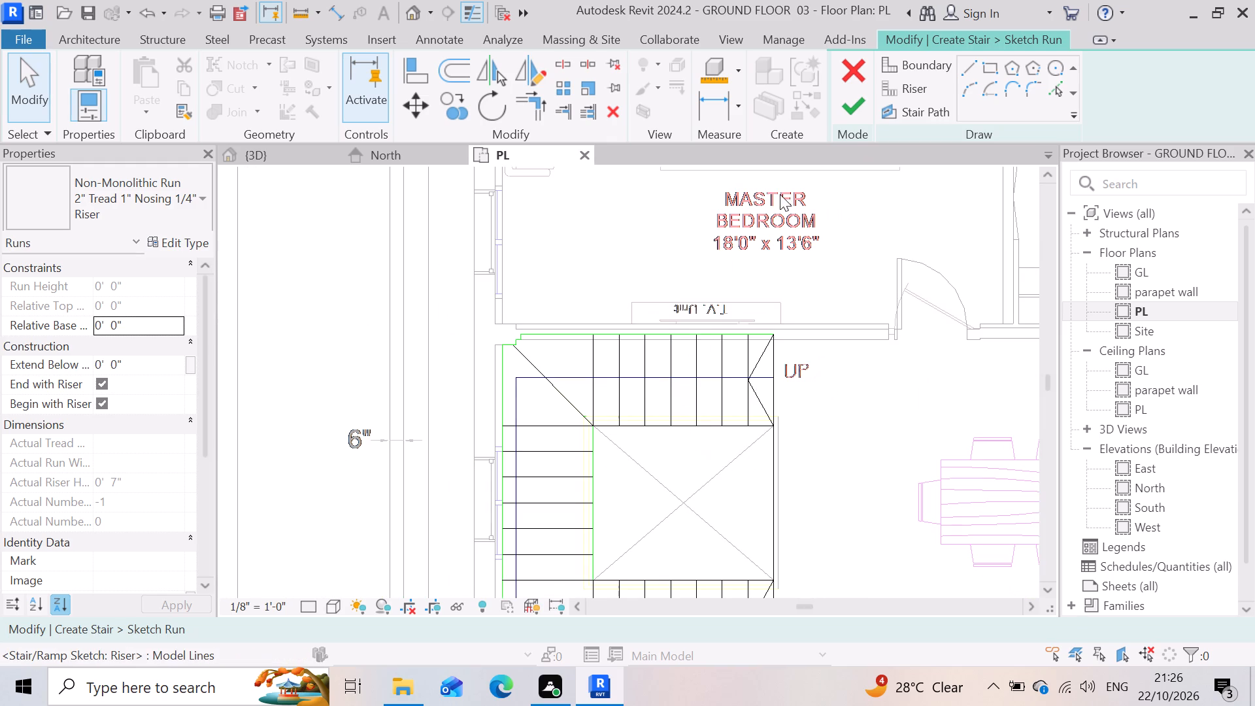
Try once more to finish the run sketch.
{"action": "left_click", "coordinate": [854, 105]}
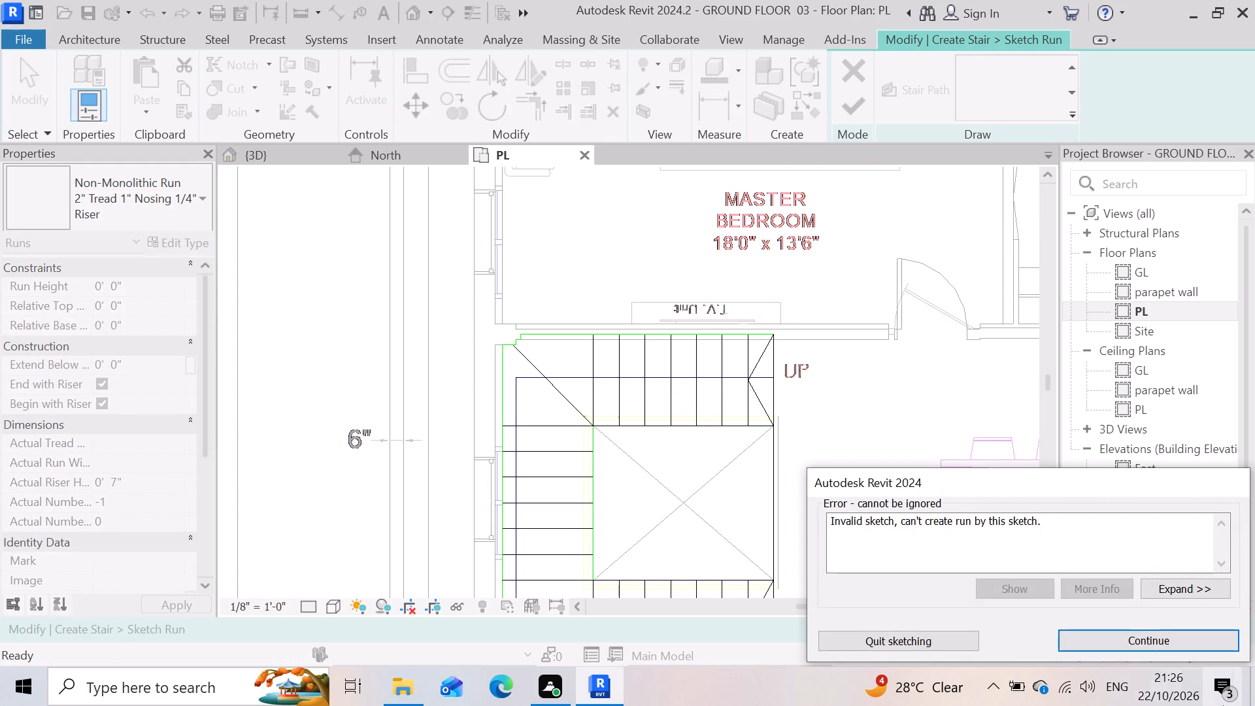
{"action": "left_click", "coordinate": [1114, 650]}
Delete the horizontal riser line along the DN flight's inner edge, between the flight and the stairwell opening.
{"action": "scroll", "coordinate": [871, 326], "scroll_direction": "down", "scroll_amount": 3}
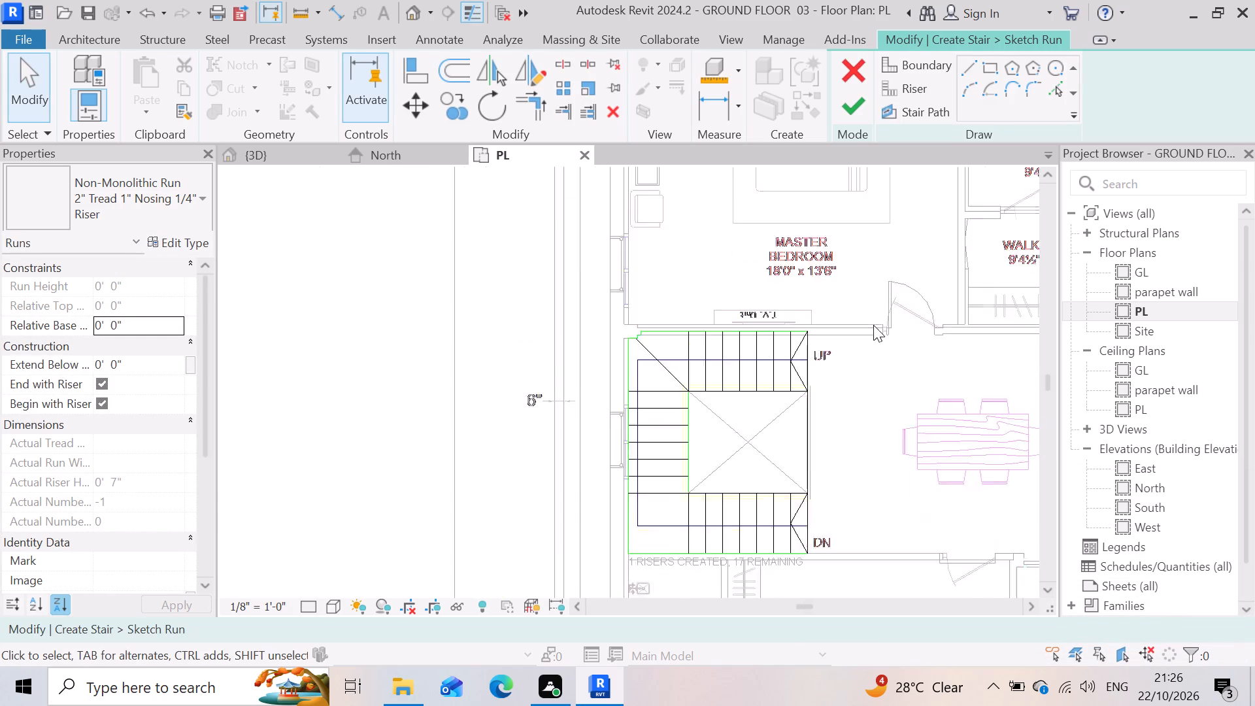
{"action": "scroll", "coordinate": [873, 325], "scroll_direction": "down", "scroll_amount": 1}
{"action": "scroll", "coordinate": [761, 539], "scroll_direction": "up", "scroll_amount": 3}
{"action": "scroll", "coordinate": [686, 503], "scroll_direction": "up", "scroll_amount": 3}
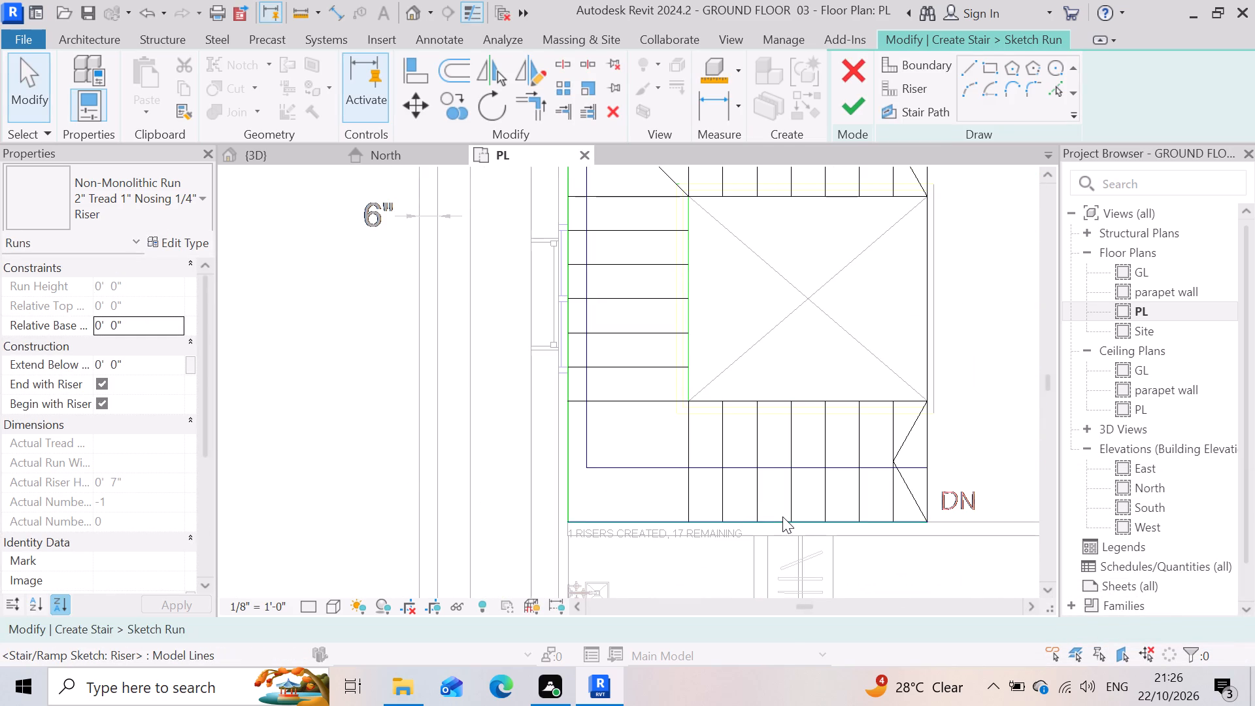
{"action": "scroll", "coordinate": [782, 516], "scroll_direction": "down", "scroll_amount": 4}
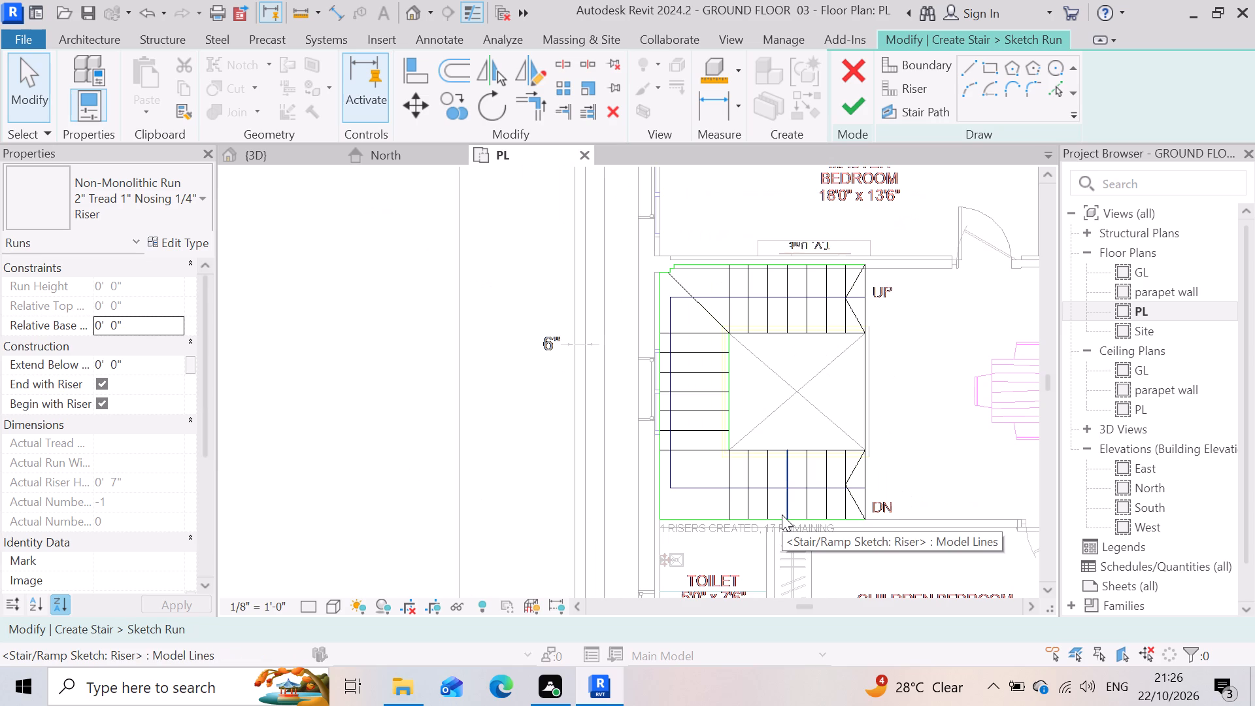
{"action": "scroll", "coordinate": [782, 514], "scroll_direction": "up", "scroll_amount": 3}
{"action": "scroll", "coordinate": [792, 411], "scroll_direction": "up", "scroll_amount": 3}
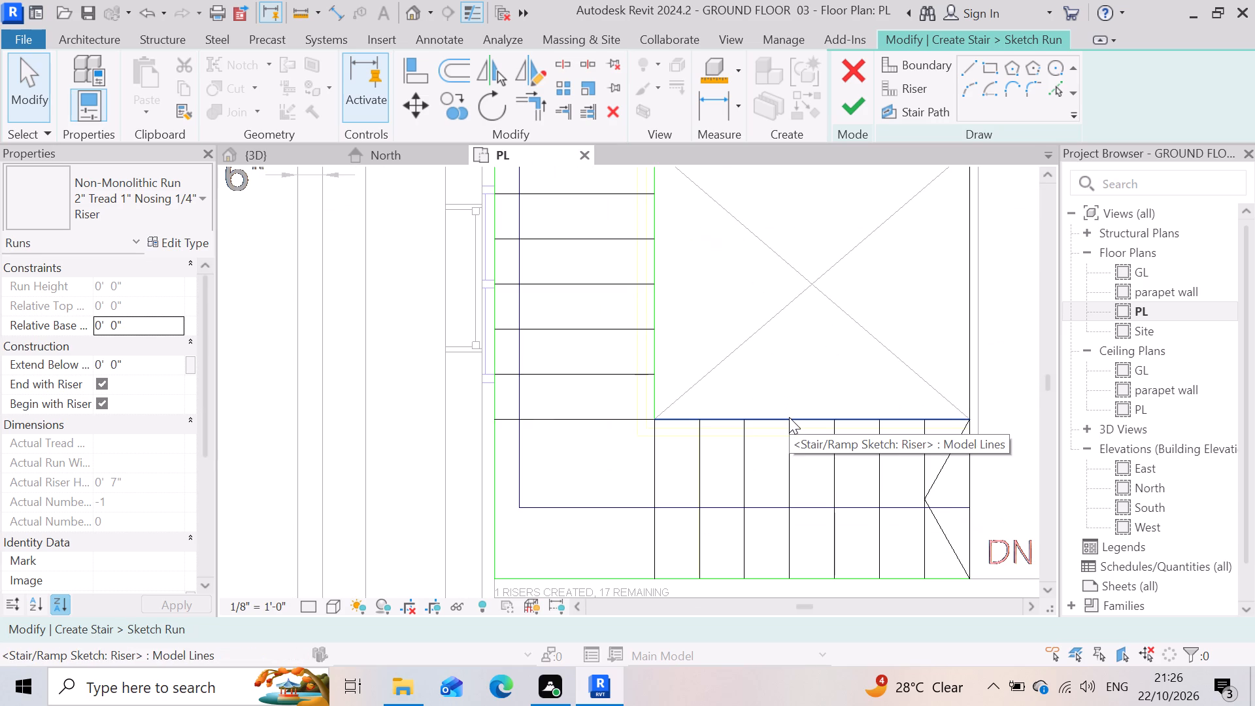
{"action": "left_click", "coordinate": [789, 417]}
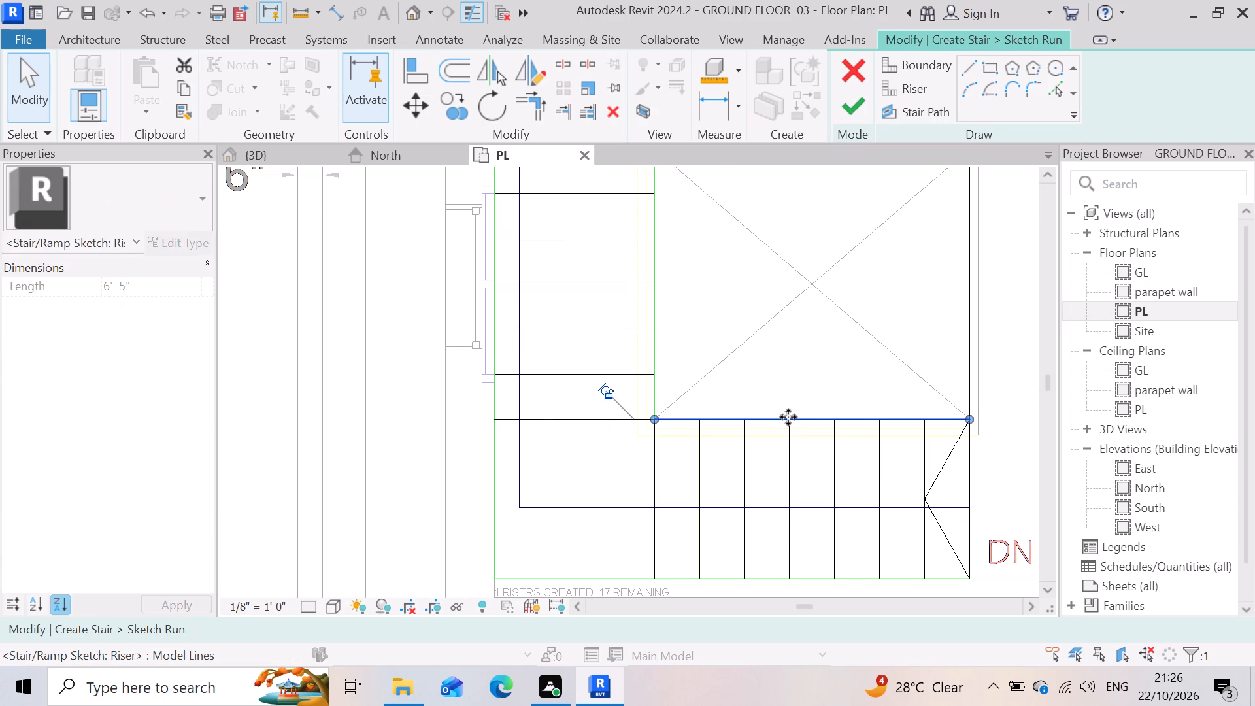
{"action": "scroll", "coordinate": [788, 417], "scroll_direction": "down", "scroll_amount": 3}
{"action": "scroll", "coordinate": [843, 556], "scroll_direction": "down", "scroll_amount": 2}
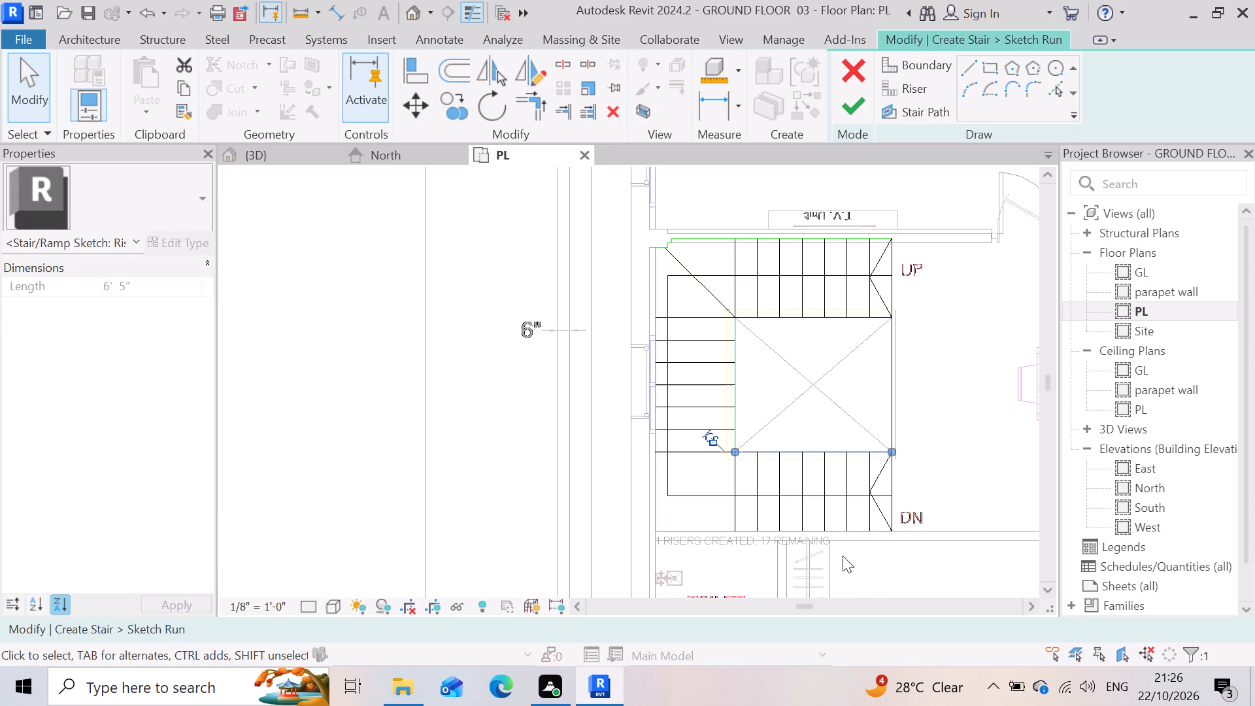
{"action": "key", "text": "Delete"}
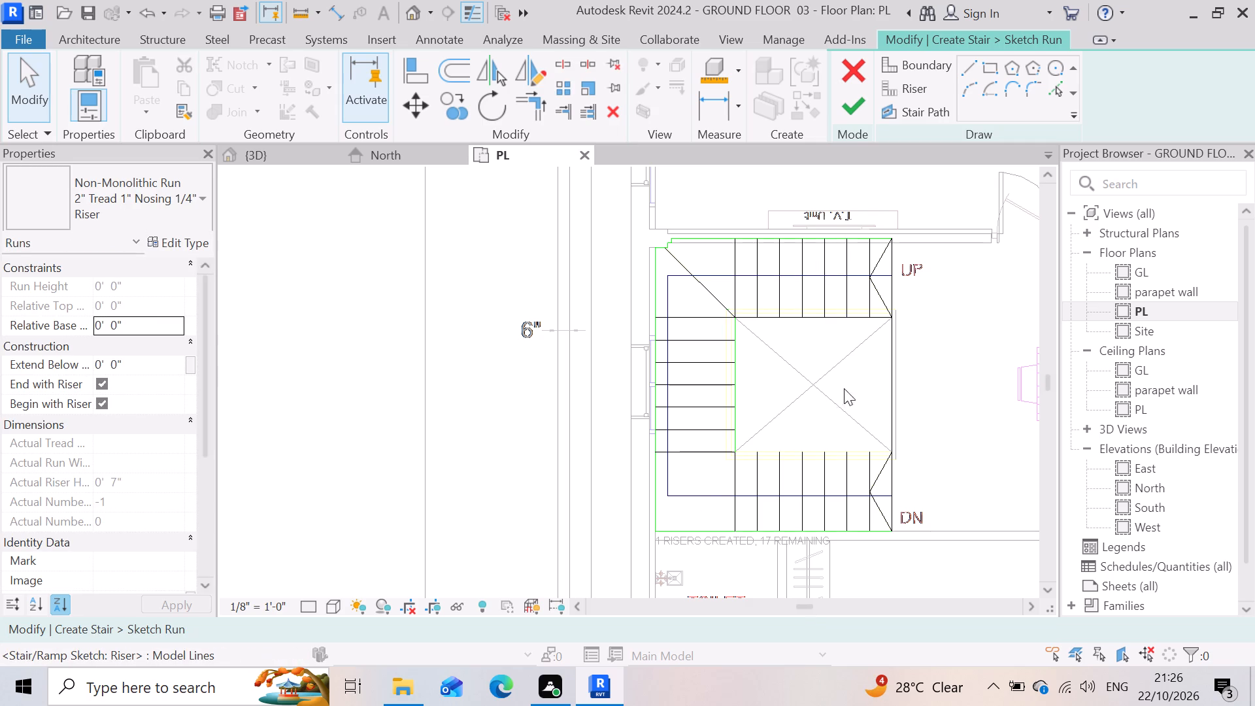
Delete the horizontal riser line along the UP flight's inner edge, between the flight and the stairwell opening.
{"action": "left_click", "coordinate": [797, 316]}
{"action": "key", "text": "Delete"}
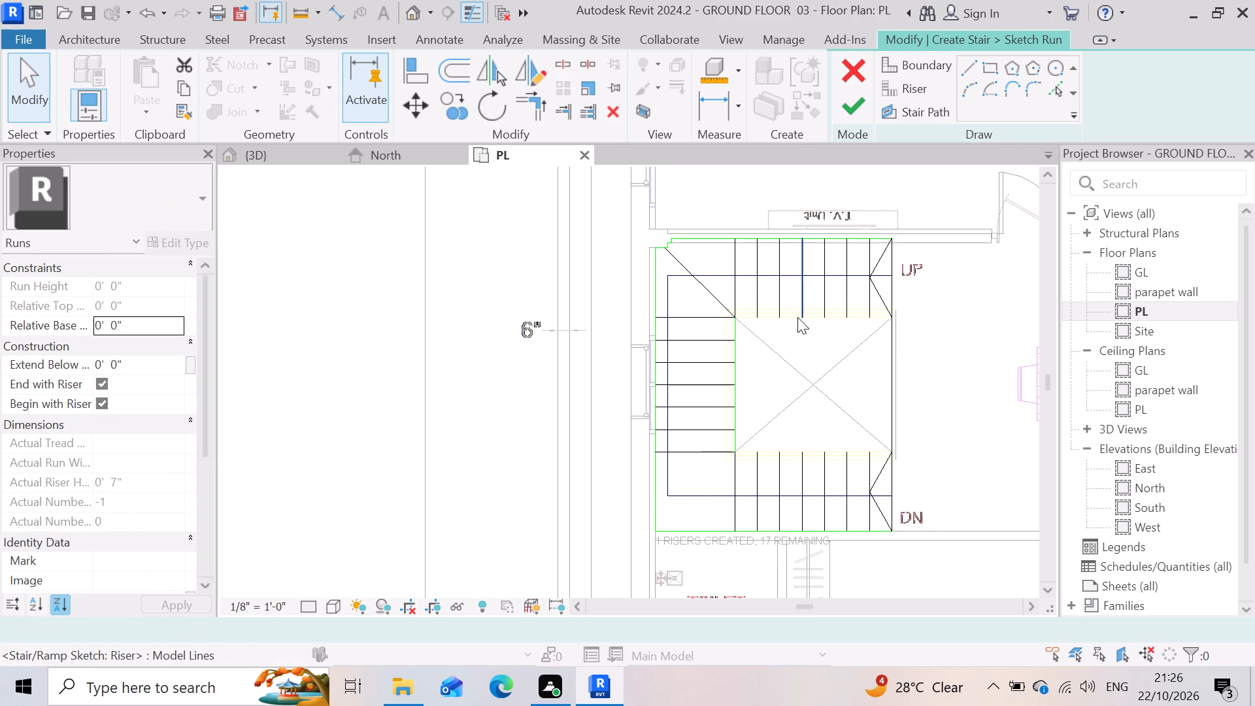
Draw straight 6'-5" boundary lines along the inner edges of the UP and DN flights, beside the stairwell opening.
{"action": "left_click", "coordinate": [916, 75]}
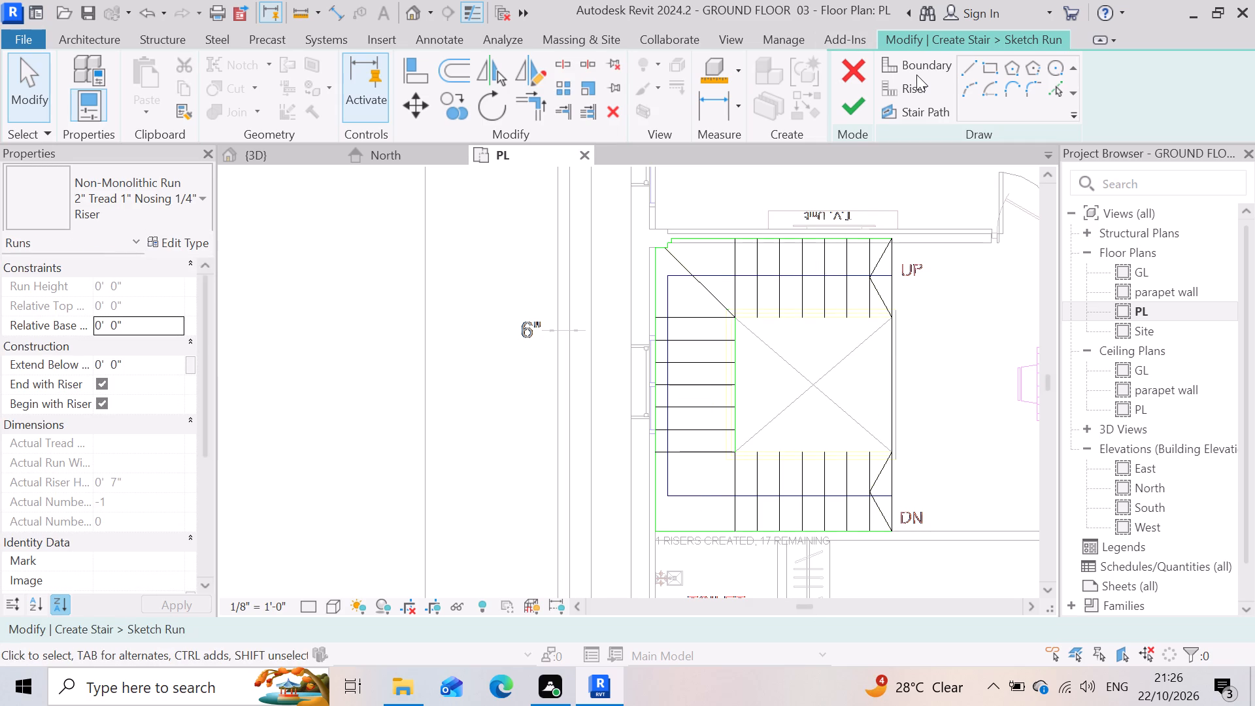
{"action": "left_click", "coordinate": [922, 60]}
{"action": "left_click", "coordinate": [965, 65]}
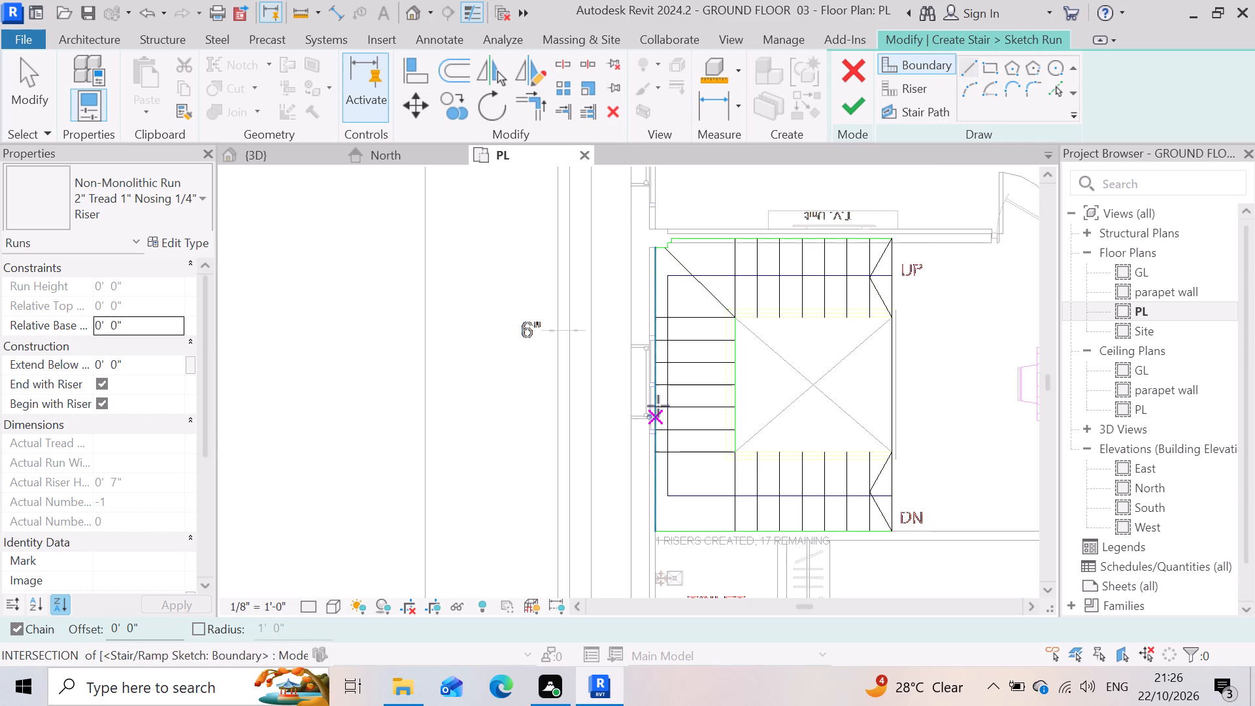
{"action": "left_click", "coordinate": [739, 324]}
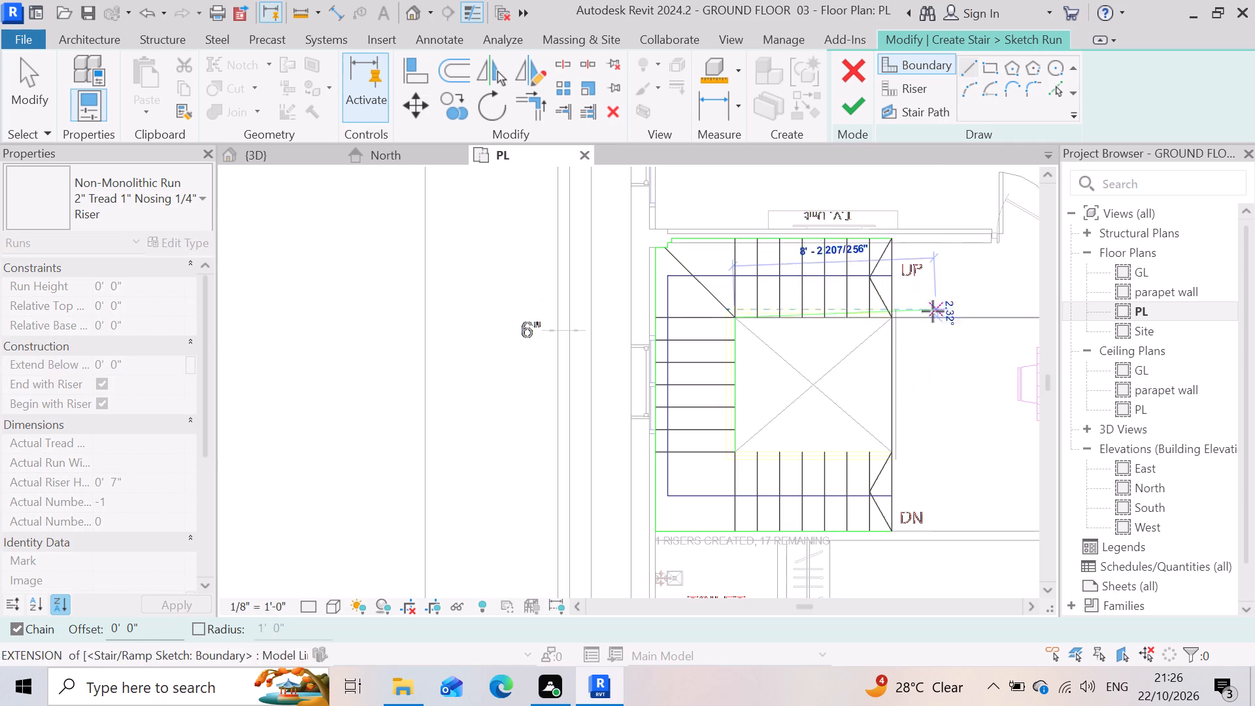
{"action": "left_click", "coordinate": [893, 320]}
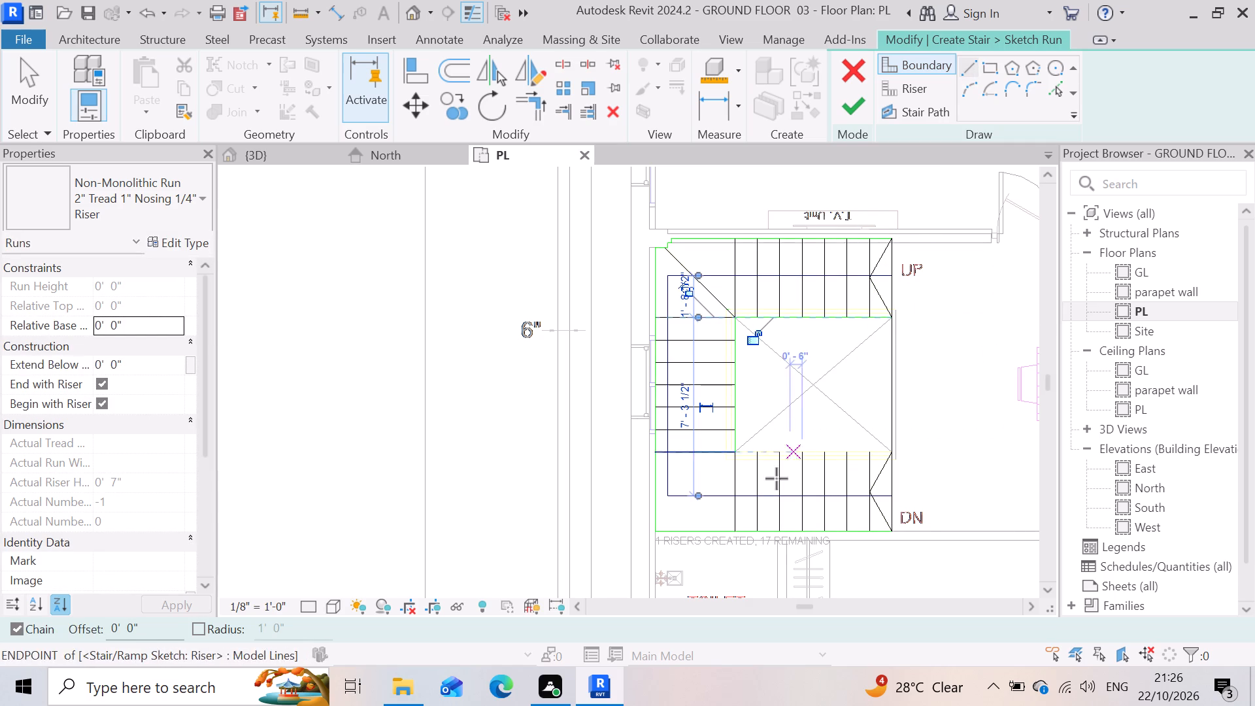
{"action": "left_click", "coordinate": [735, 456]}
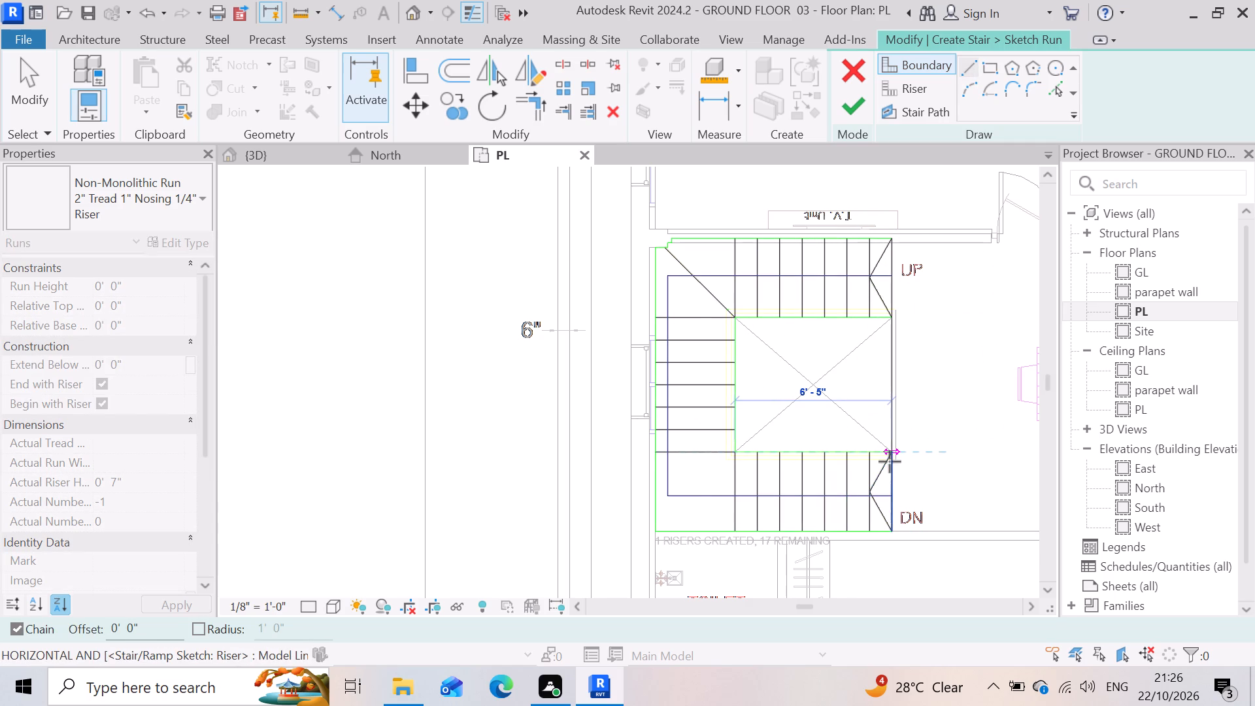
{"action": "left_click", "coordinate": [893, 458]}
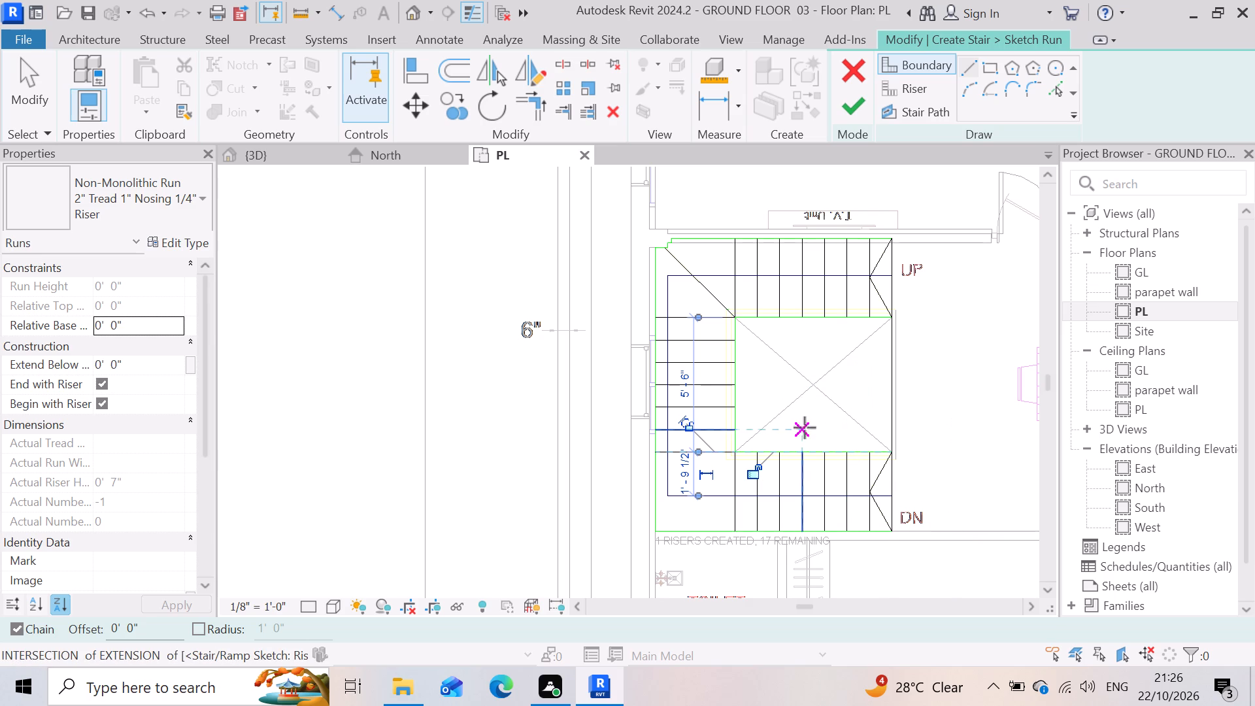
{"action": "key", "text": "Escape"}
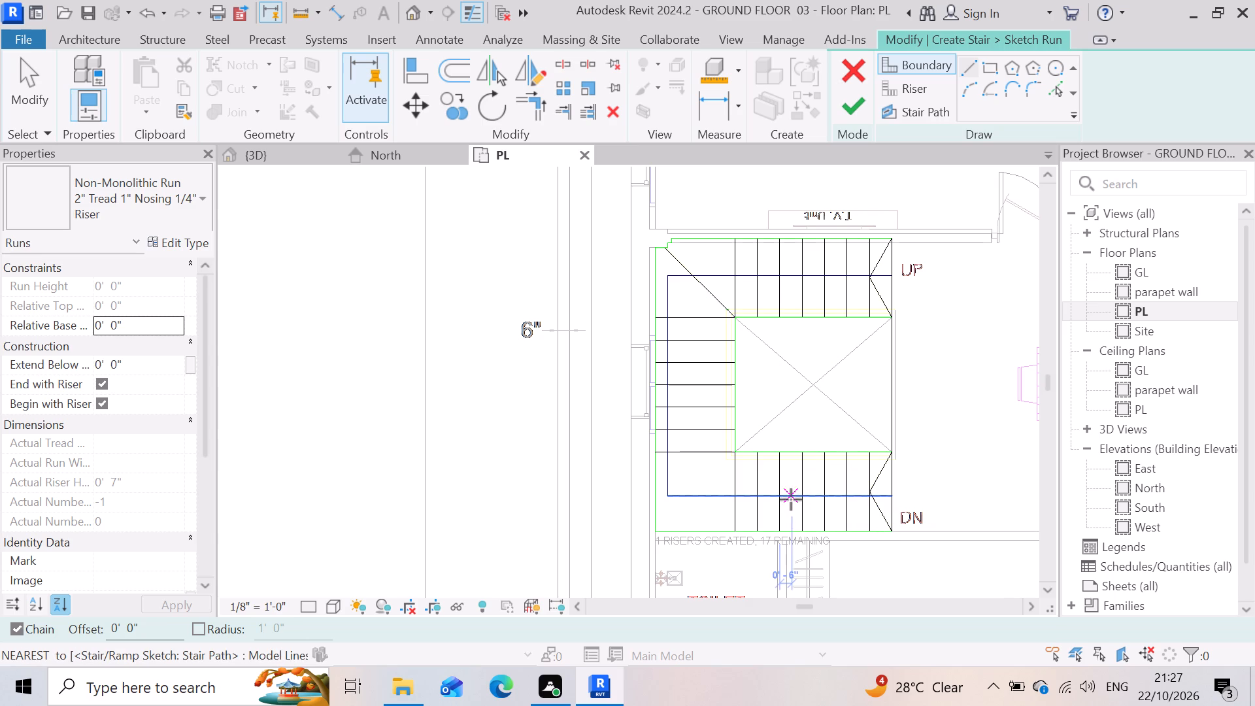
{"action": "key", "text": "Escape"}
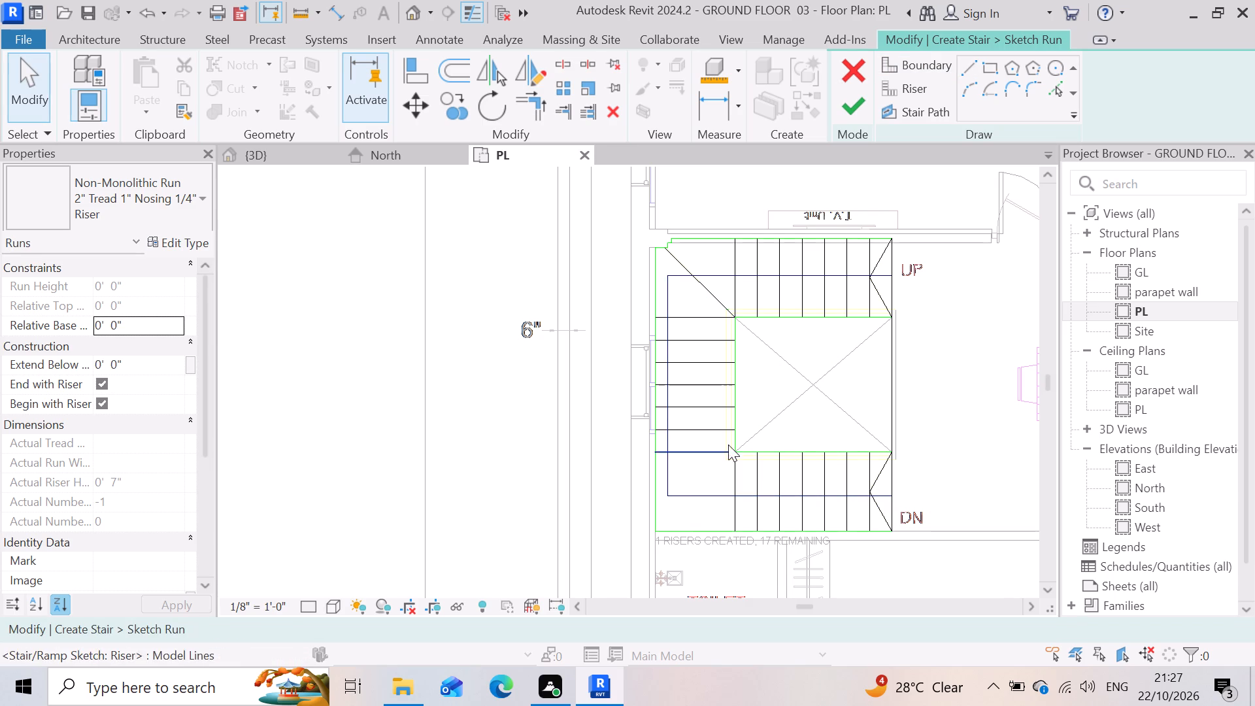
Delete the four short stepped boundary segments around the column at the UP flight's outer landing corner.
{"action": "scroll", "coordinate": [690, 229], "scroll_direction": "up", "scroll_amount": 8}
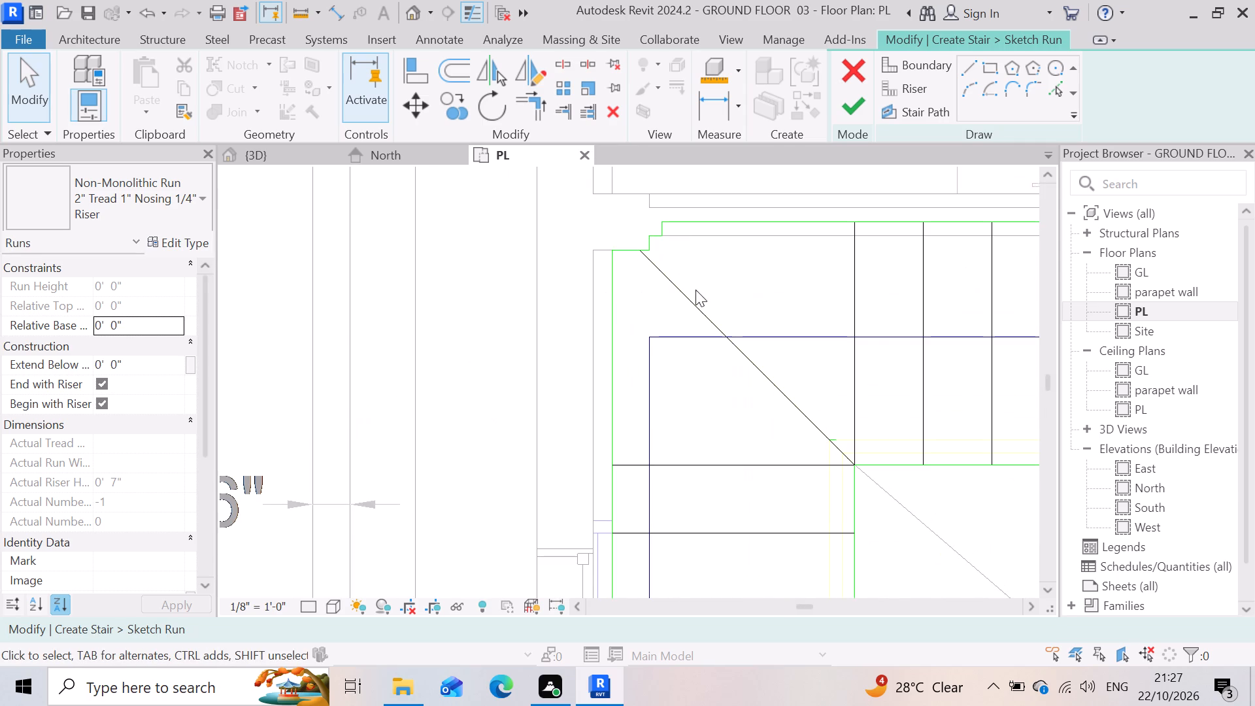
{"action": "scroll", "coordinate": [699, 284], "scroll_direction": "up", "scroll_amount": 4}
{"action": "scroll", "coordinate": [695, 326], "scroll_direction": "down", "scroll_amount": 5}
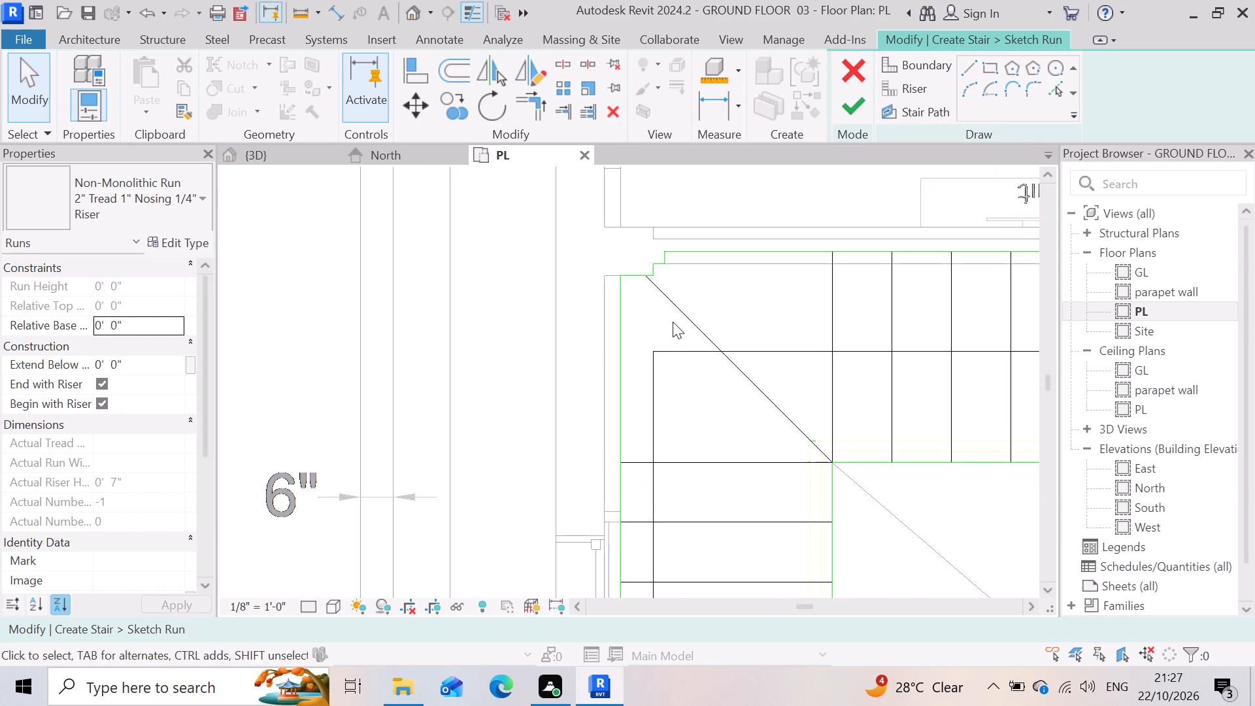
{"action": "scroll", "coordinate": [654, 303], "scroll_direction": "up", "scroll_amount": 3}
{"action": "left_click", "coordinate": [629, 265]}
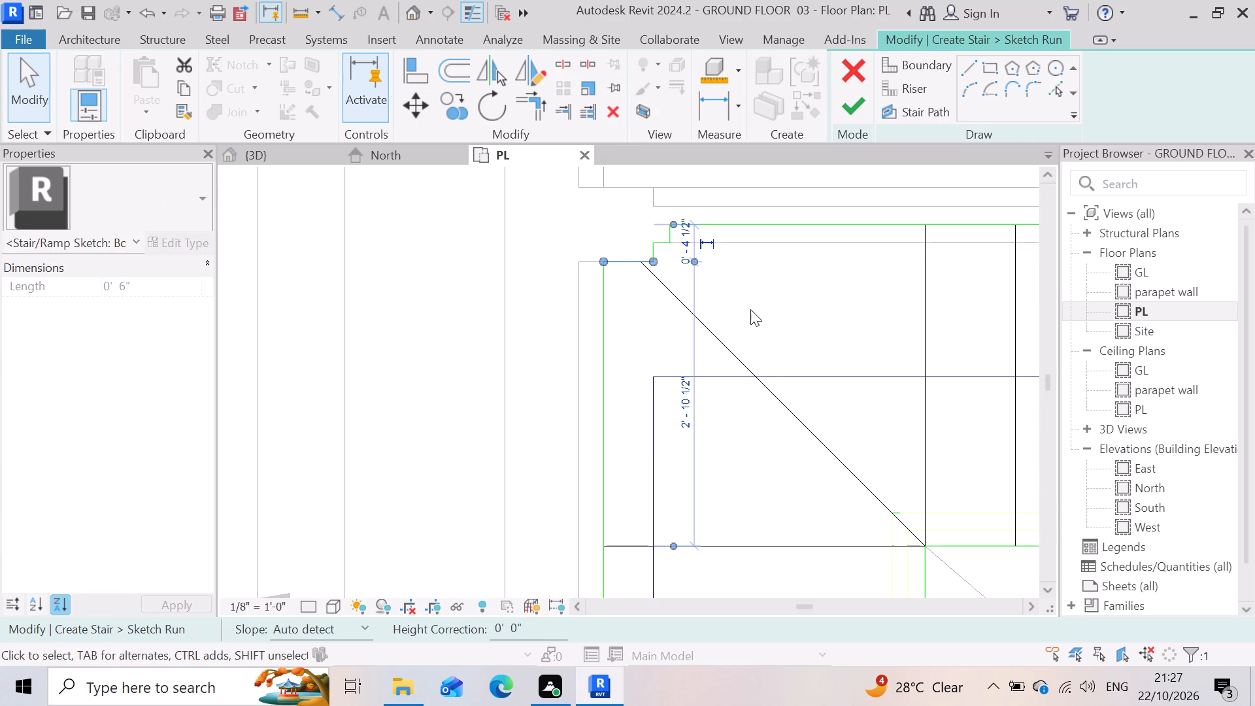
{"action": "key", "text": "BackSpace"}
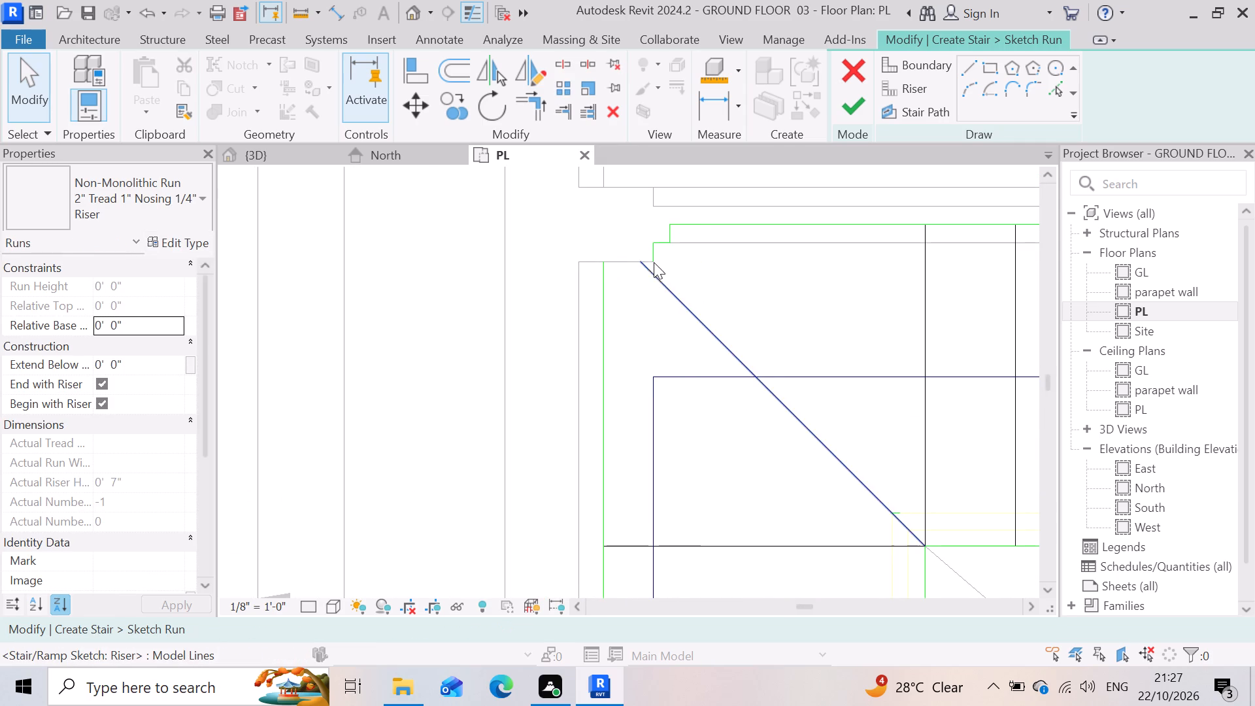
{"action": "left_click", "coordinate": [657, 254]}
{"action": "key", "text": "Delete"}
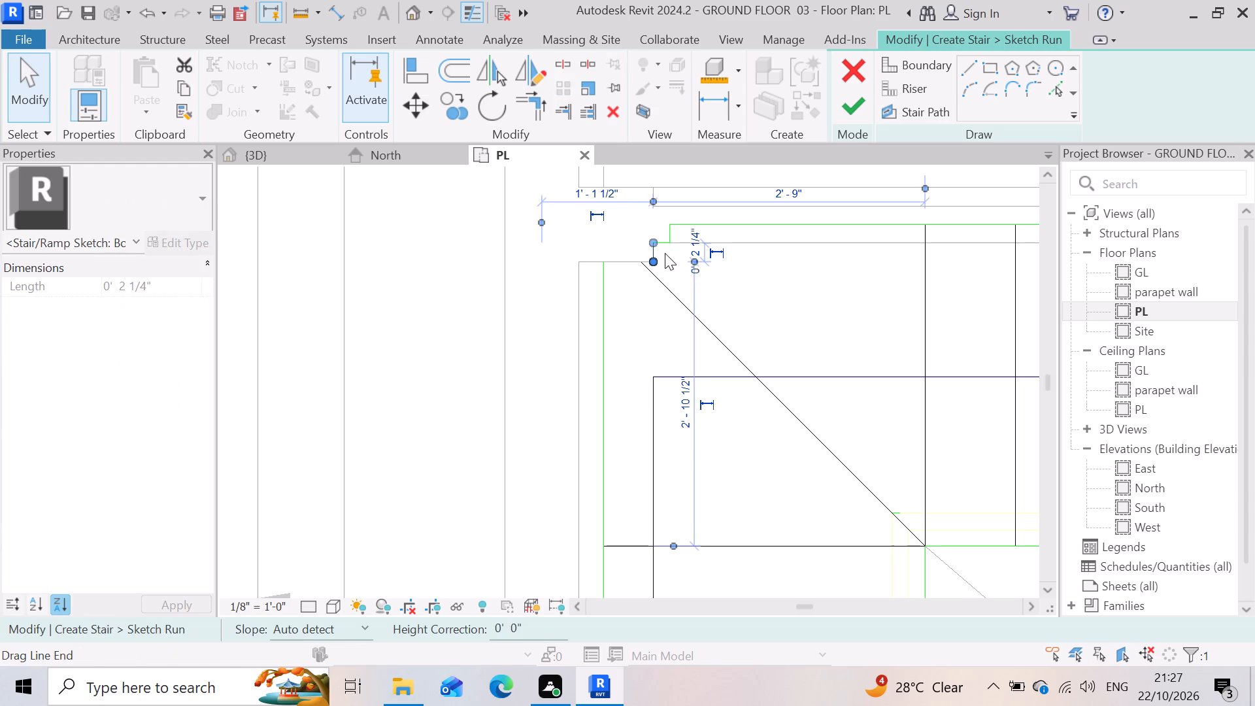
{"action": "left_click", "coordinate": [667, 241]}
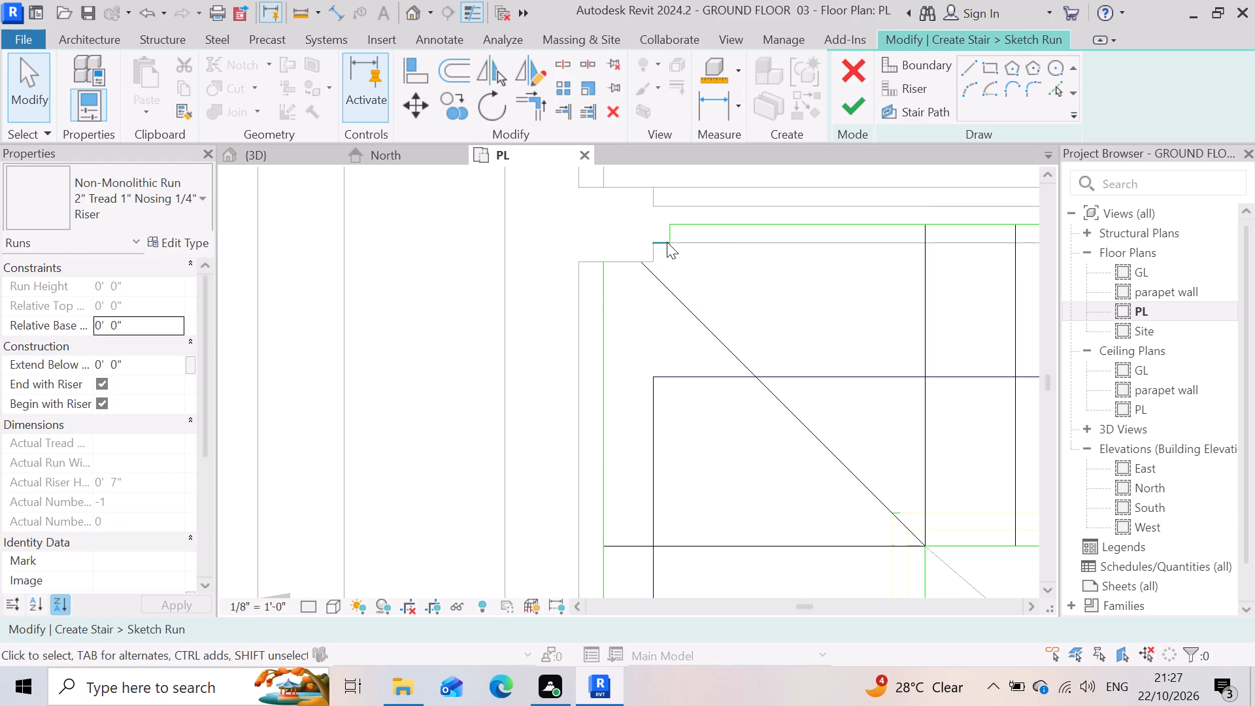
{"action": "key", "text": "Delete"}
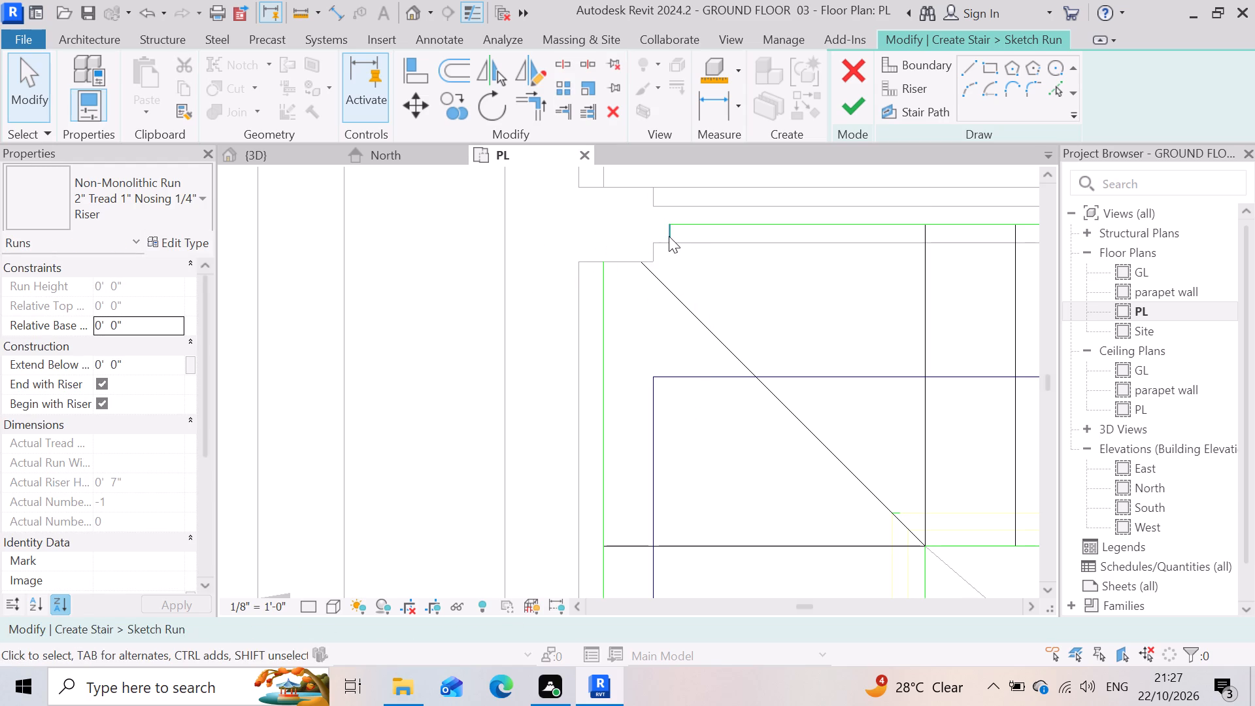
{"action": "left_click", "coordinate": [669, 236]}
{"action": "key", "text": "Delete"}
Draw a 0'-8" boundary line extending the UP flight's outer boundary to the landing corner, and undo the stray stub drawn at its end.
{"action": "left_click", "coordinate": [971, 73]}
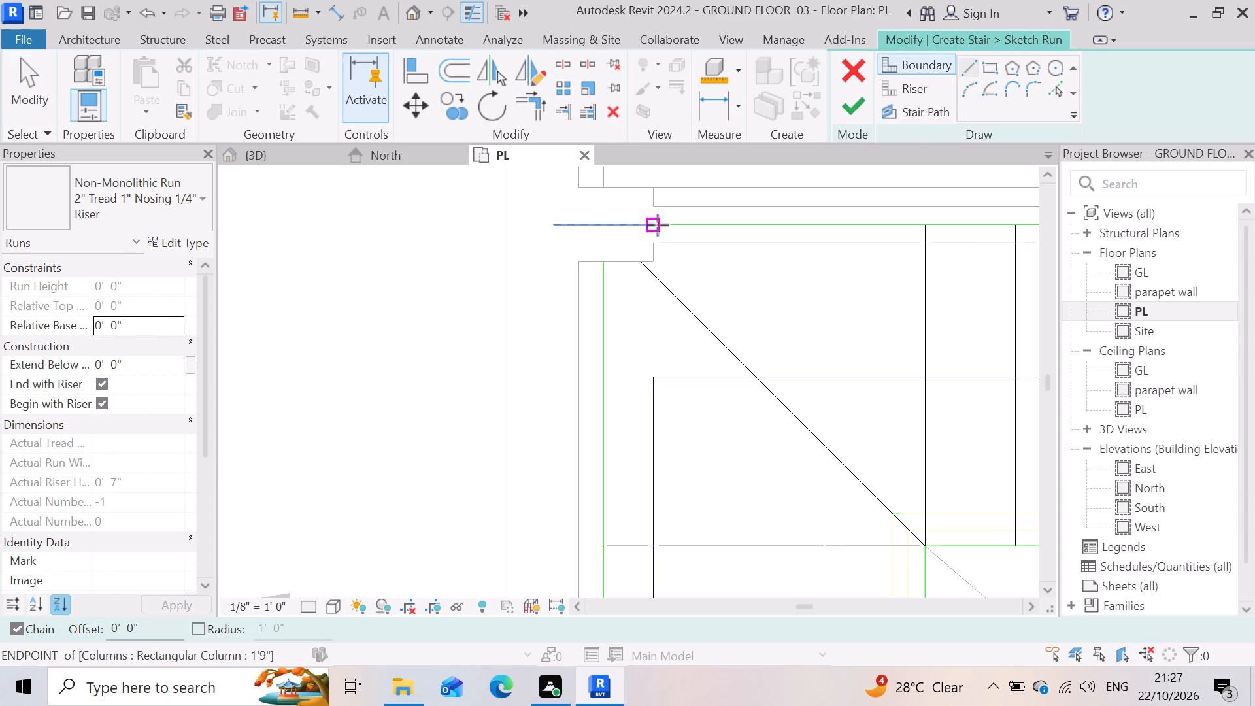
{"action": "left_click", "coordinate": [671, 220]}
{"action": "left_click", "coordinate": [607, 231]}
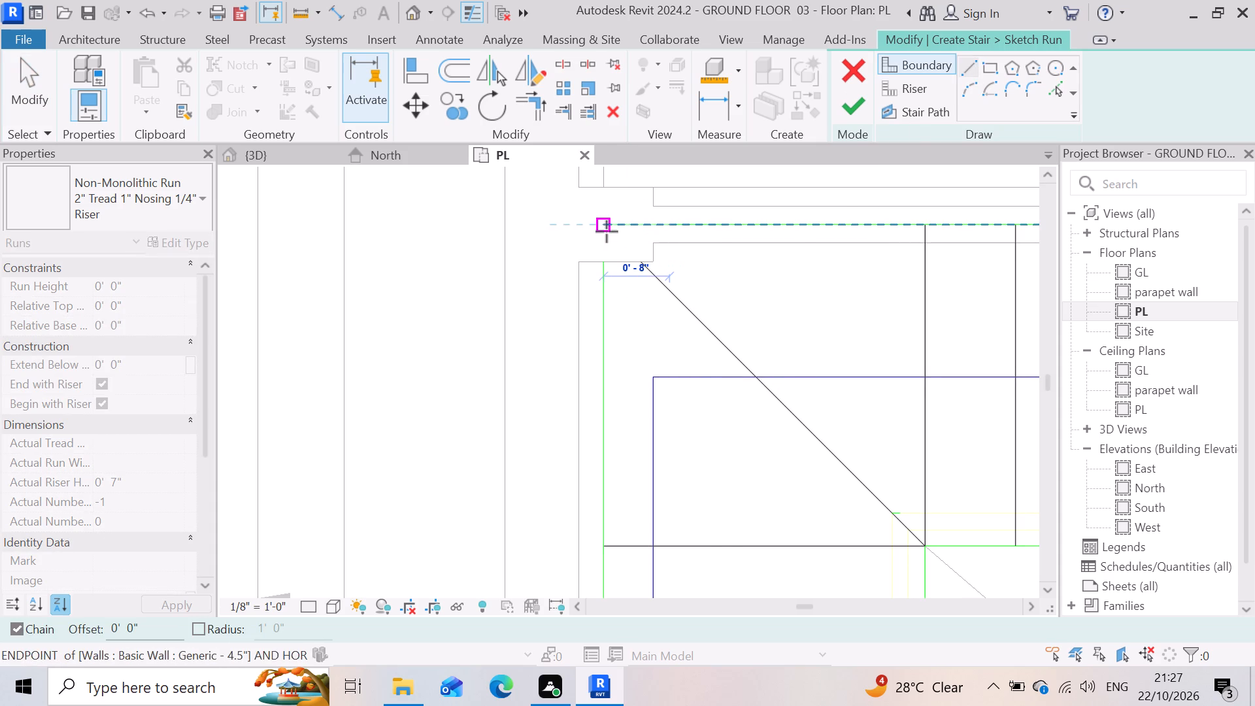
{"action": "left_click", "coordinate": [608, 227]}
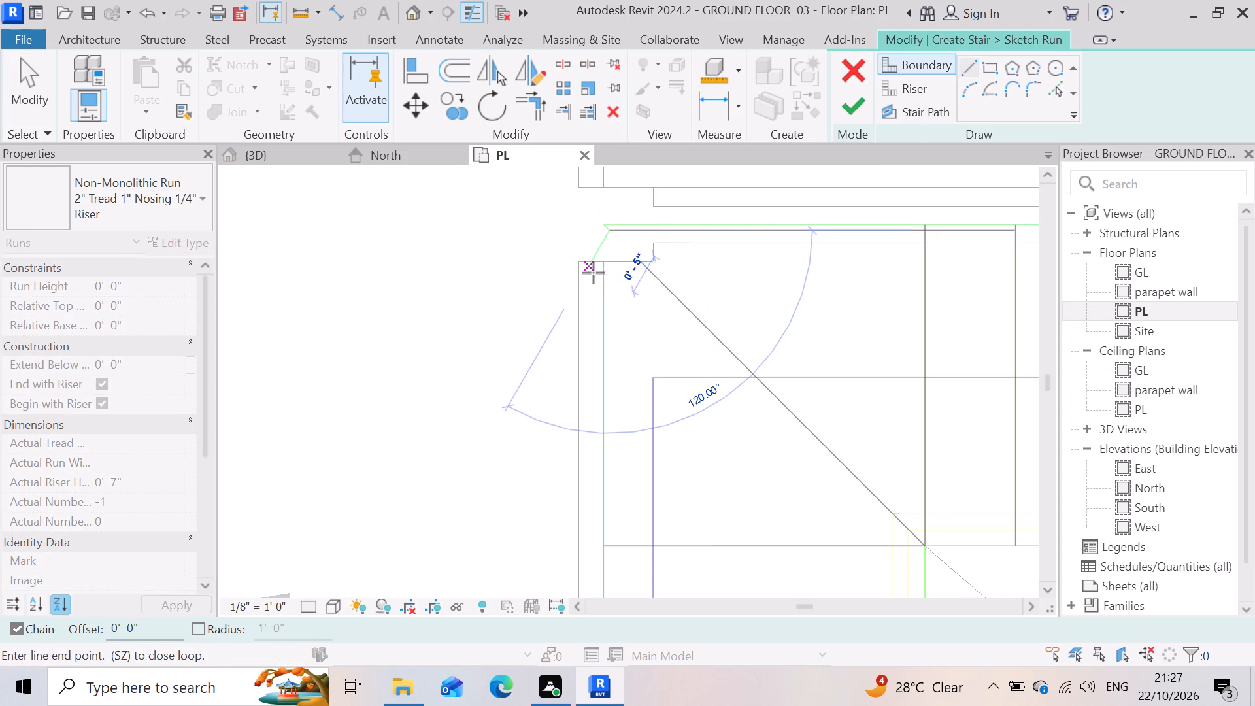
{"action": "key", "text": "Escape"}
{"action": "scroll", "coordinate": [632, 225], "scroll_direction": "up", "scroll_amount": 8}
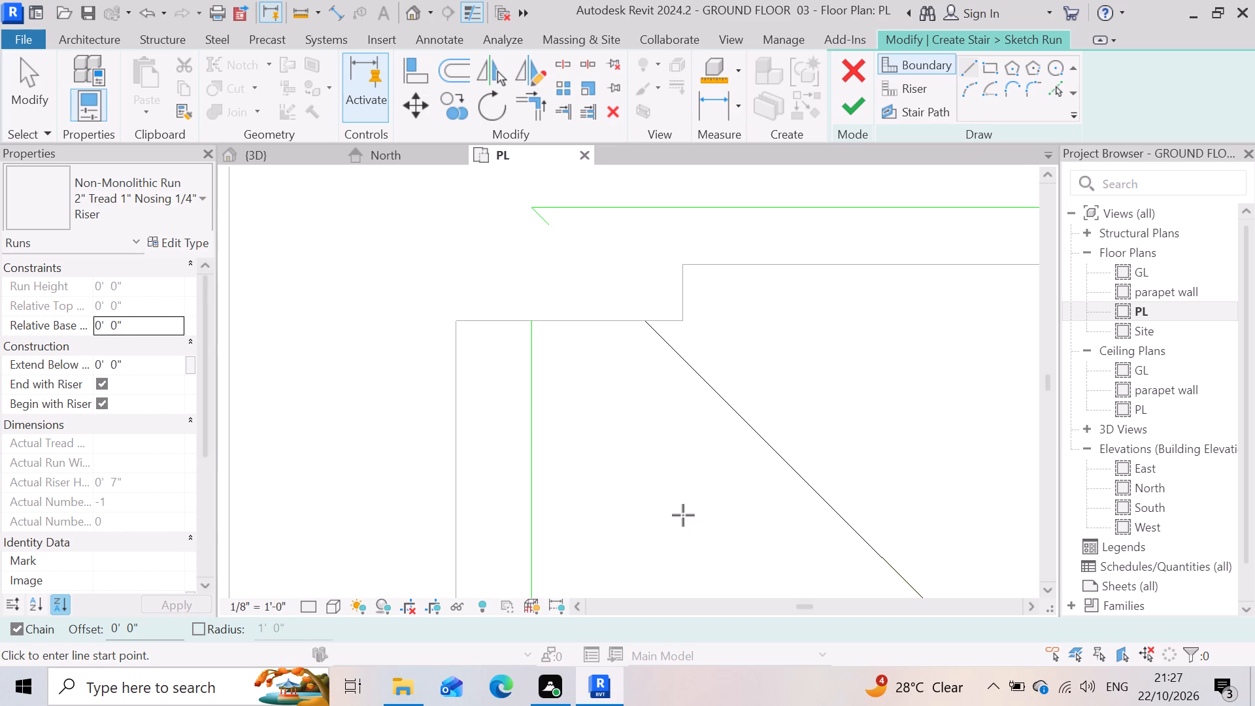
{"action": "key", "text": "ctrl+z"}
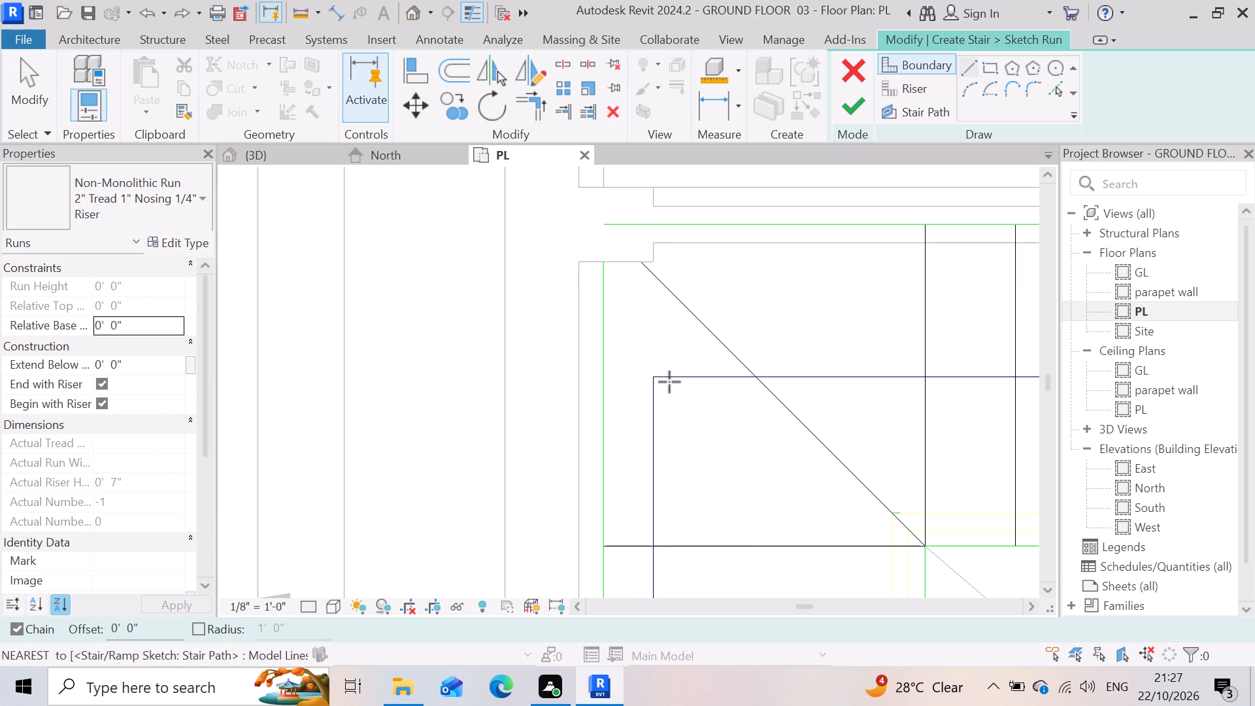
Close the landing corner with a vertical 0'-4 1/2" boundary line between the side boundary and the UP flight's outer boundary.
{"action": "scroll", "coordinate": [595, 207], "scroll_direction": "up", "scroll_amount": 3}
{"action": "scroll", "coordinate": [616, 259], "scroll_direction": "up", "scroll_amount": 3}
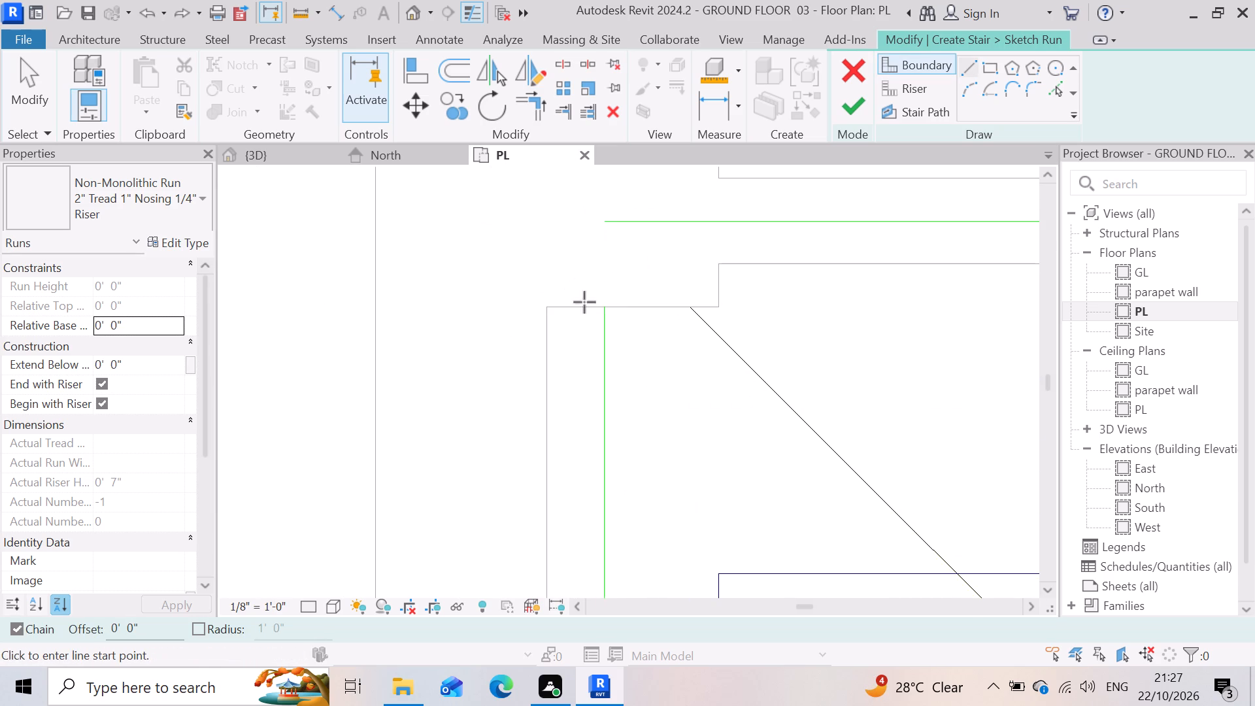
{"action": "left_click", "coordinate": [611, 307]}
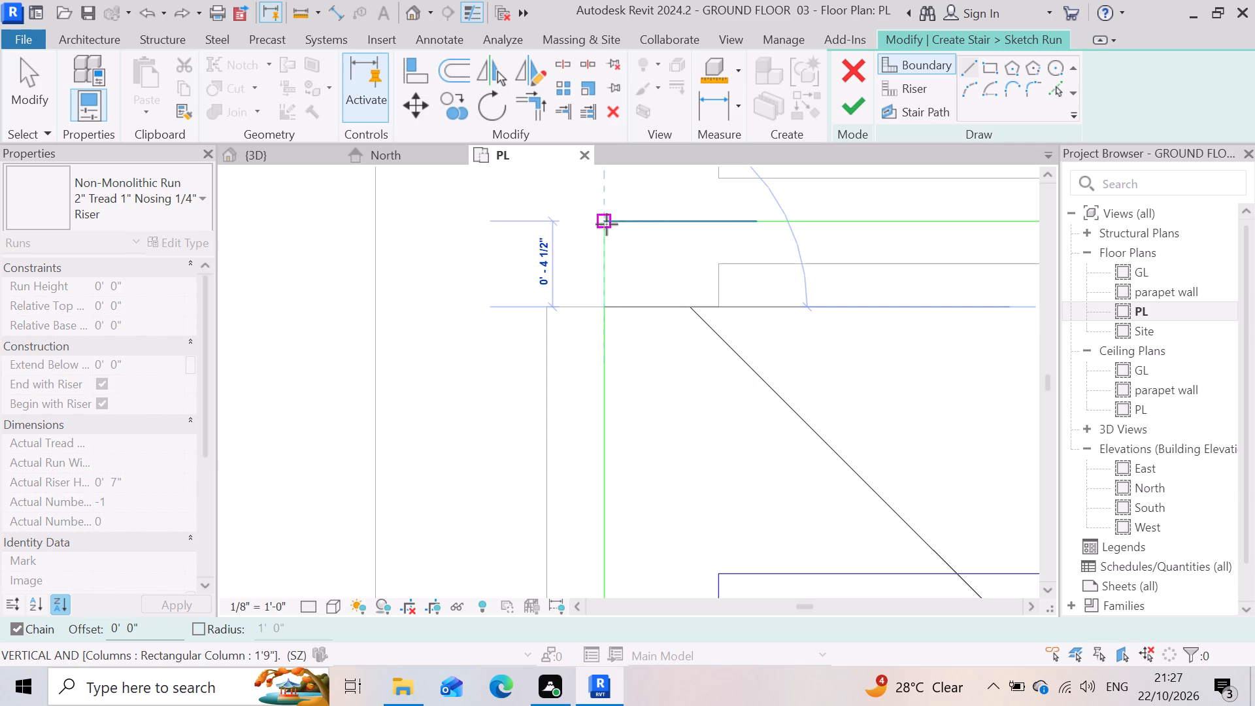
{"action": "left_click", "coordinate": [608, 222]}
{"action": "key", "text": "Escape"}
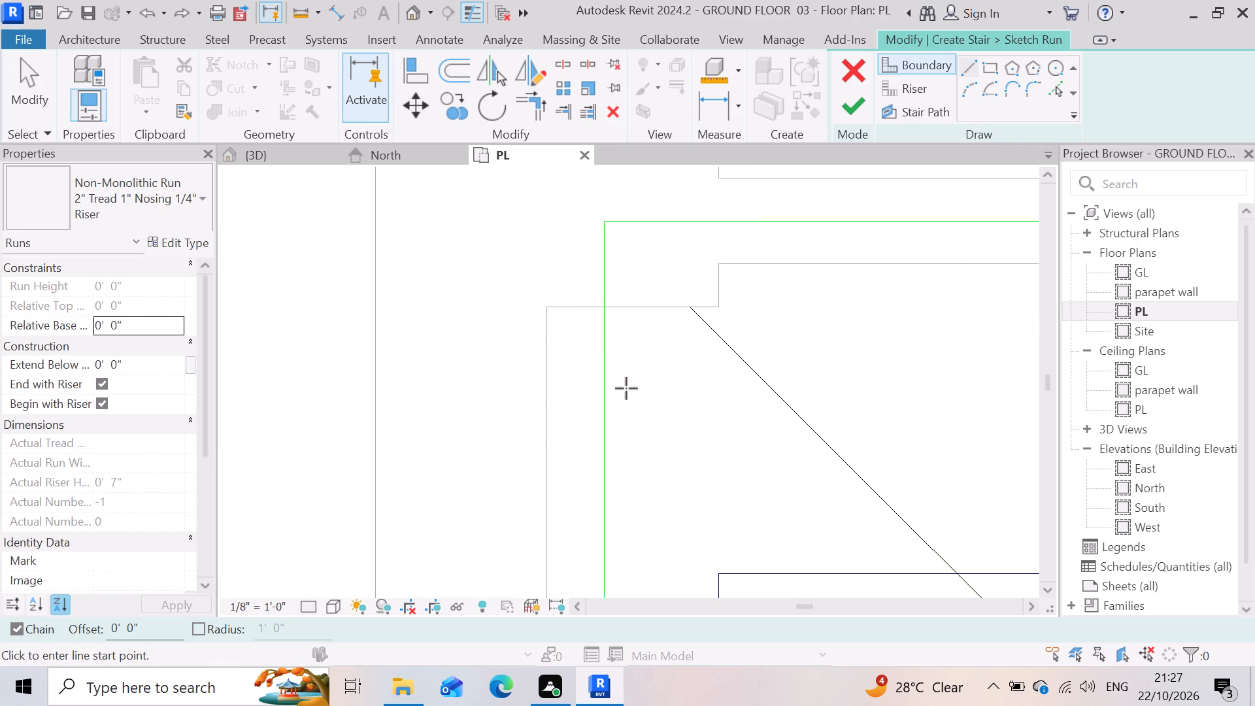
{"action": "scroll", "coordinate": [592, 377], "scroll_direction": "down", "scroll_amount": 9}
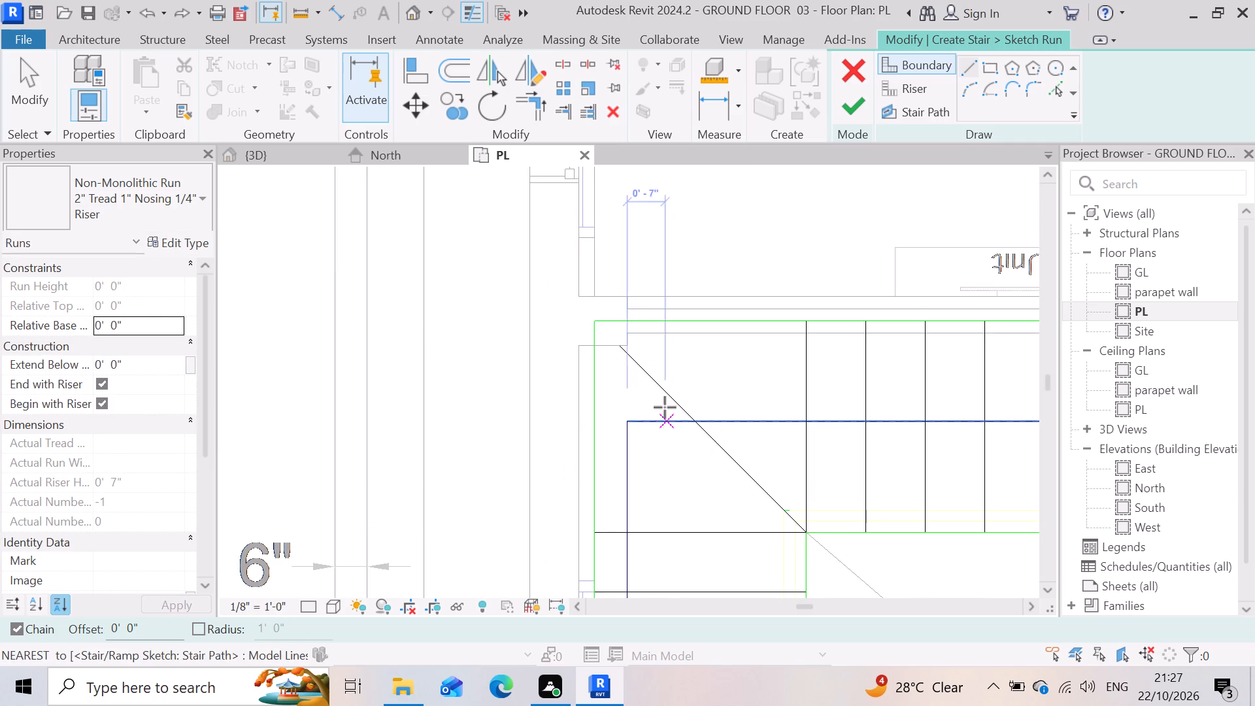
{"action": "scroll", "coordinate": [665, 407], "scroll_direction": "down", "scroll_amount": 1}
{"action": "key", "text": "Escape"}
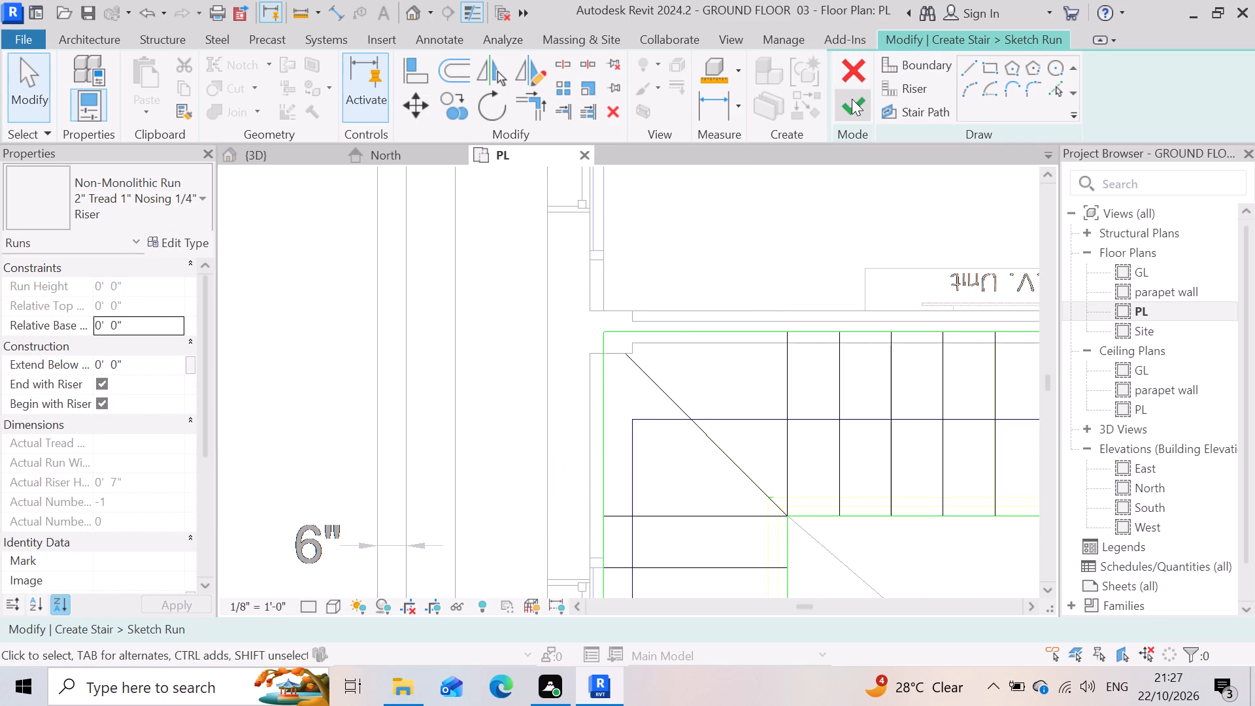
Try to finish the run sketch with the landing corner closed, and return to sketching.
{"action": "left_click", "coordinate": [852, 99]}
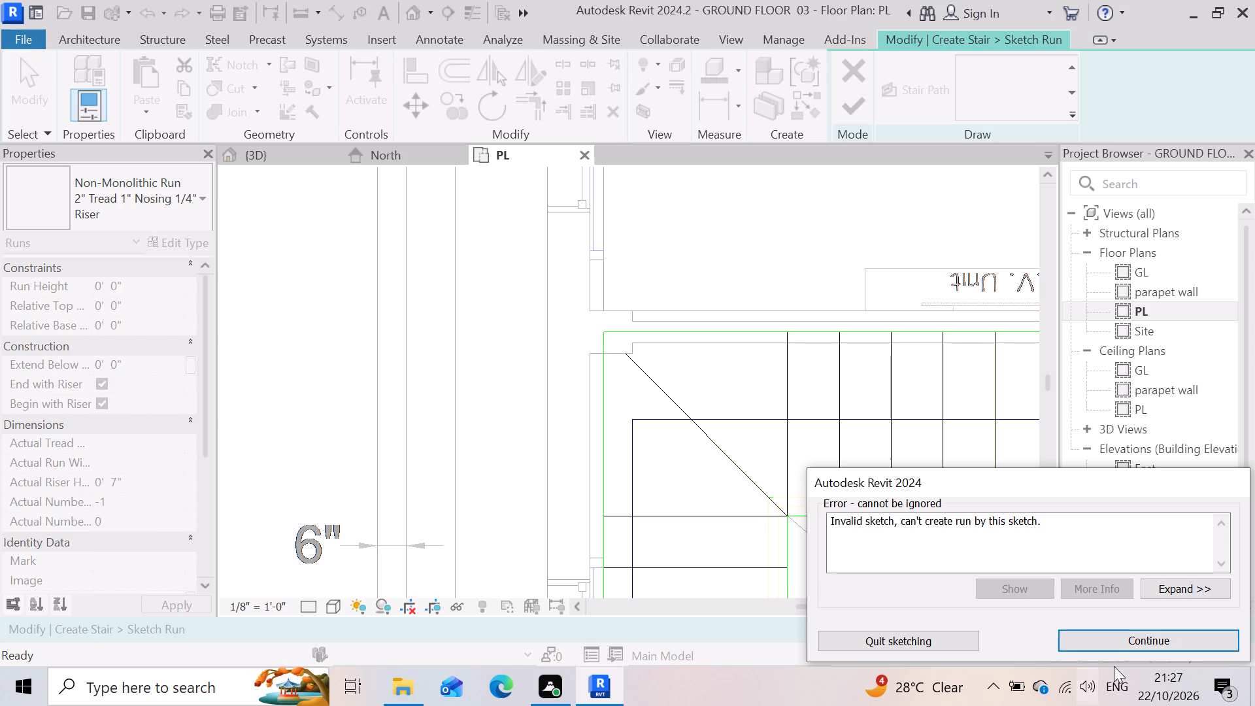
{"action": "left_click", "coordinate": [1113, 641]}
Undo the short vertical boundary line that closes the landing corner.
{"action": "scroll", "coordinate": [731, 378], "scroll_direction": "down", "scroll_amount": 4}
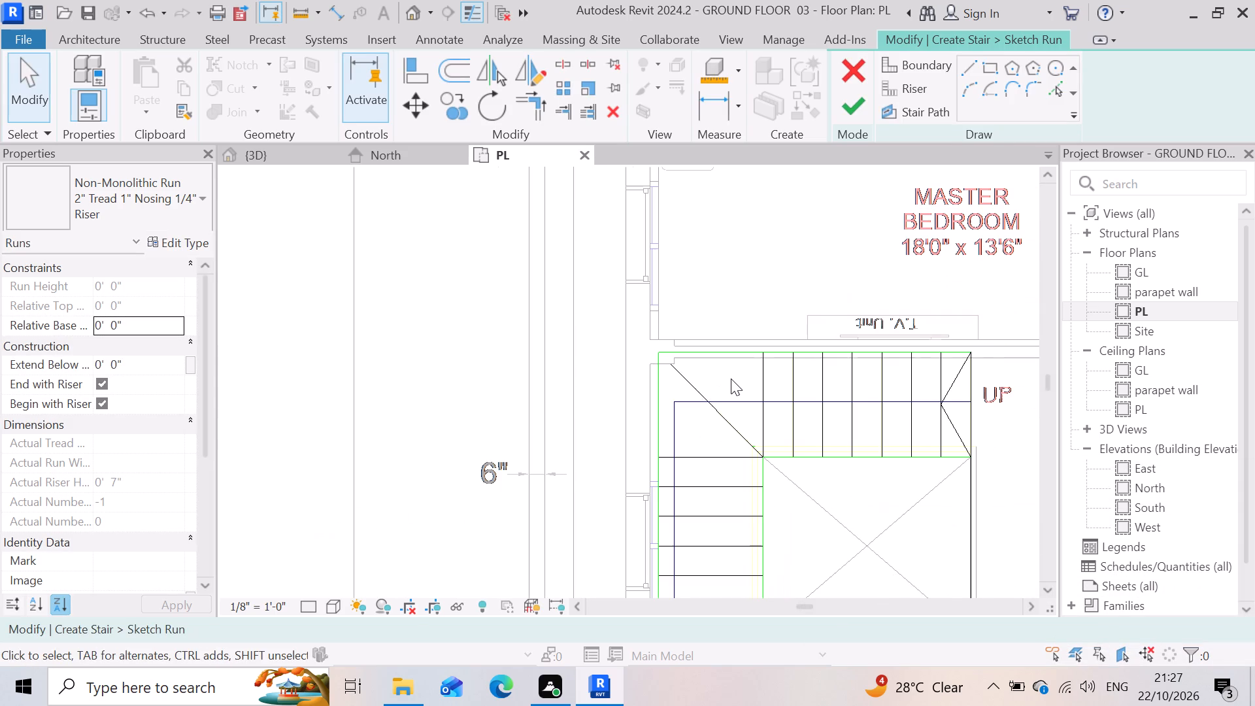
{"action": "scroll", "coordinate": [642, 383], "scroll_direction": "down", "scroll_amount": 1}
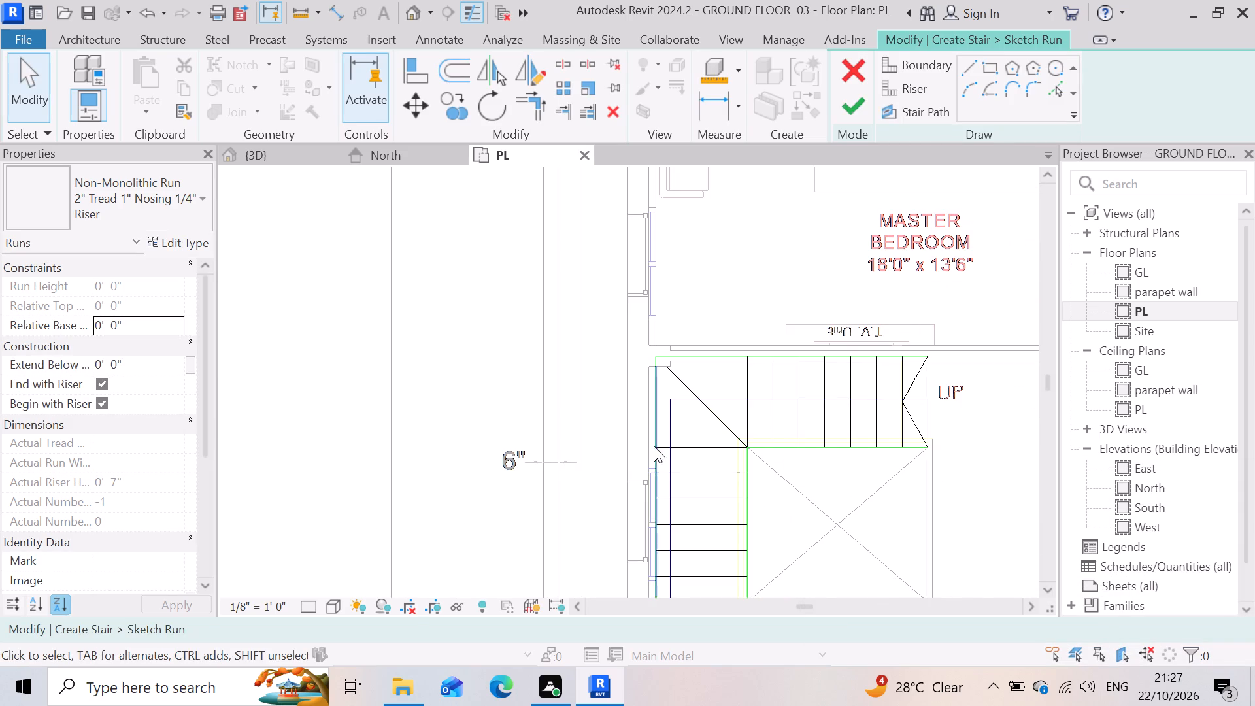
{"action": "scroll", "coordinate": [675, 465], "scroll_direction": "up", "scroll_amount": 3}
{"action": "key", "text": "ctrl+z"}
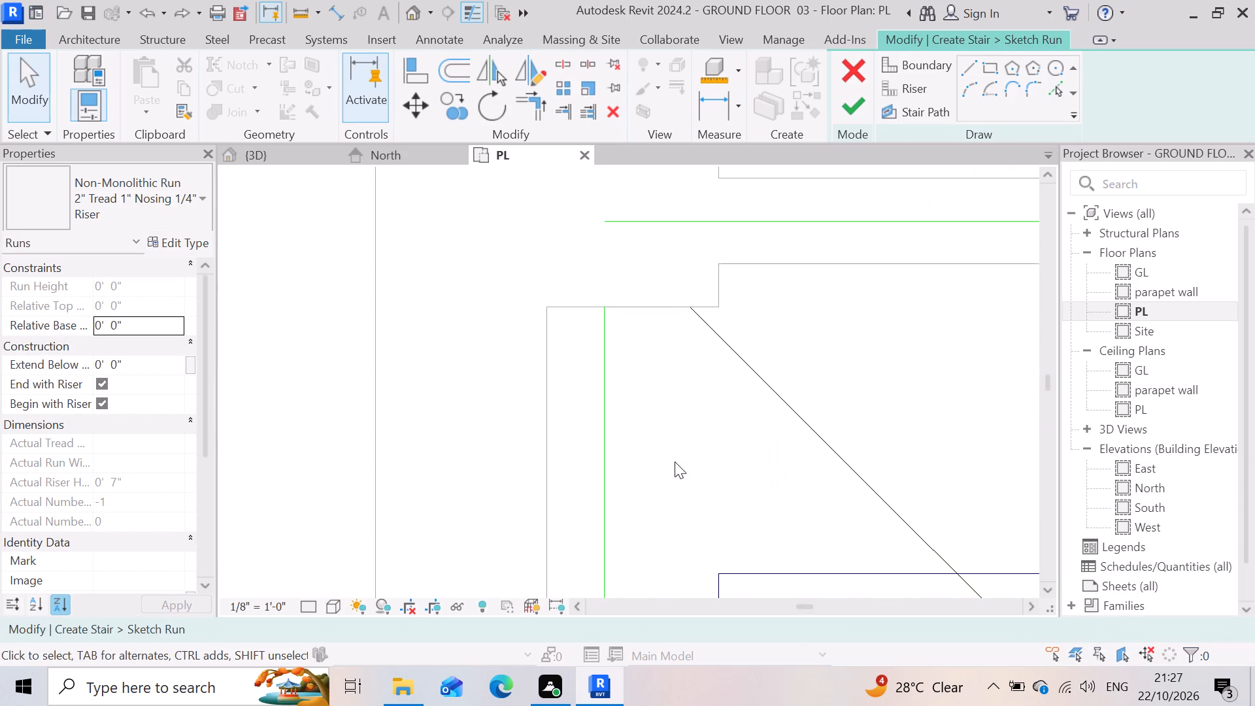
Examine the gap between the boundary lines at the run sketch's landing corner in the PL plan.
{"action": "scroll", "coordinate": [614, 388], "scroll_direction": "down", "scroll_amount": 8}
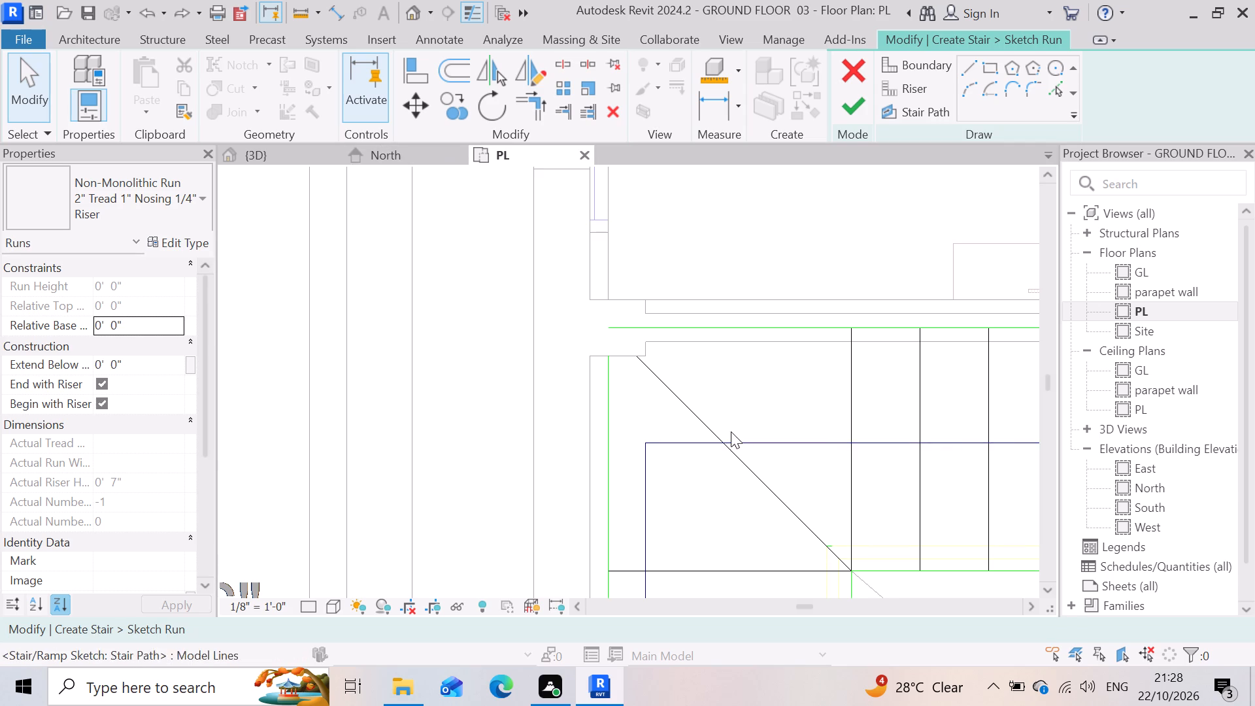
{"action": "scroll", "coordinate": [731, 431], "scroll_direction": "down", "scroll_amount": 16}
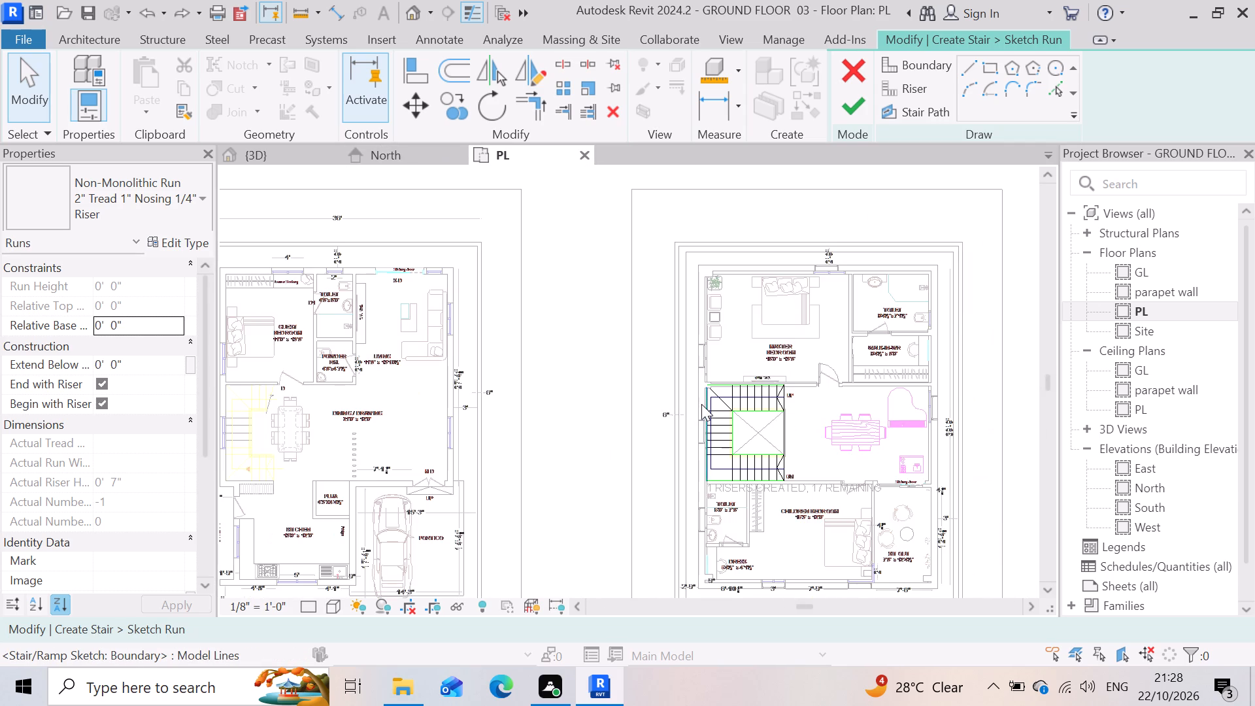
{"action": "scroll", "coordinate": [702, 403], "scroll_direction": "up", "scroll_amount": 19}
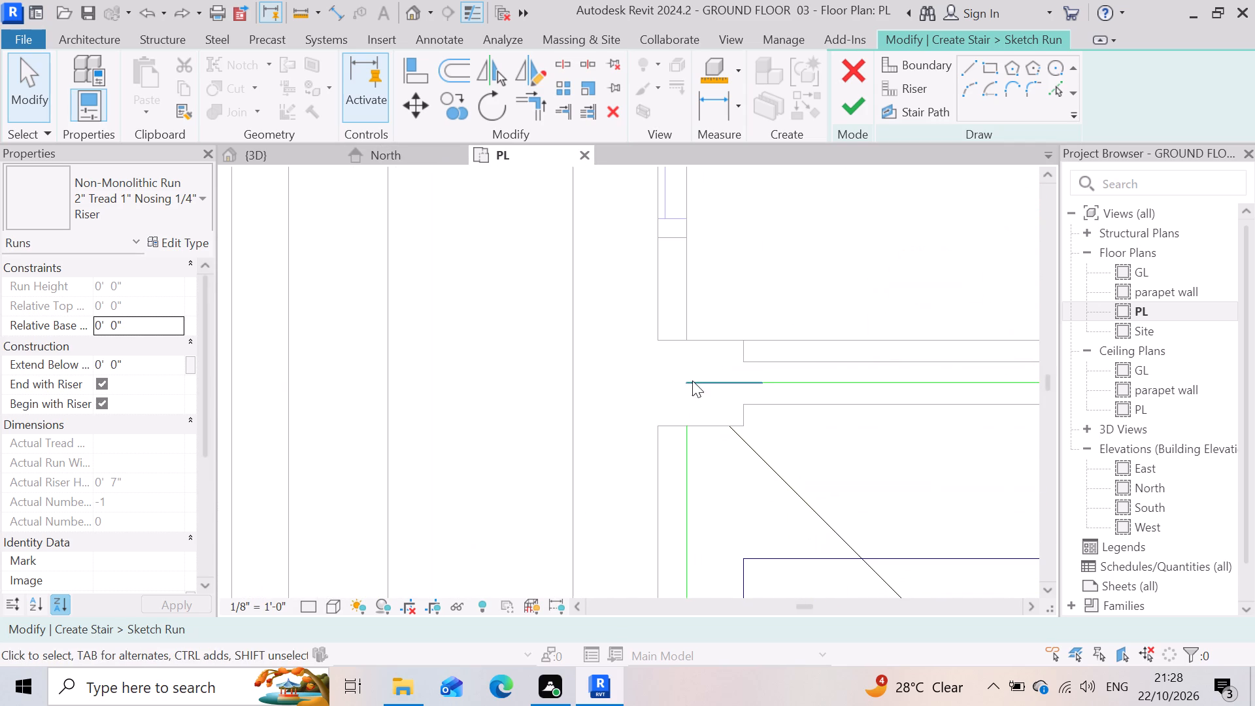
{"action": "left_click", "coordinate": [678, 425]}
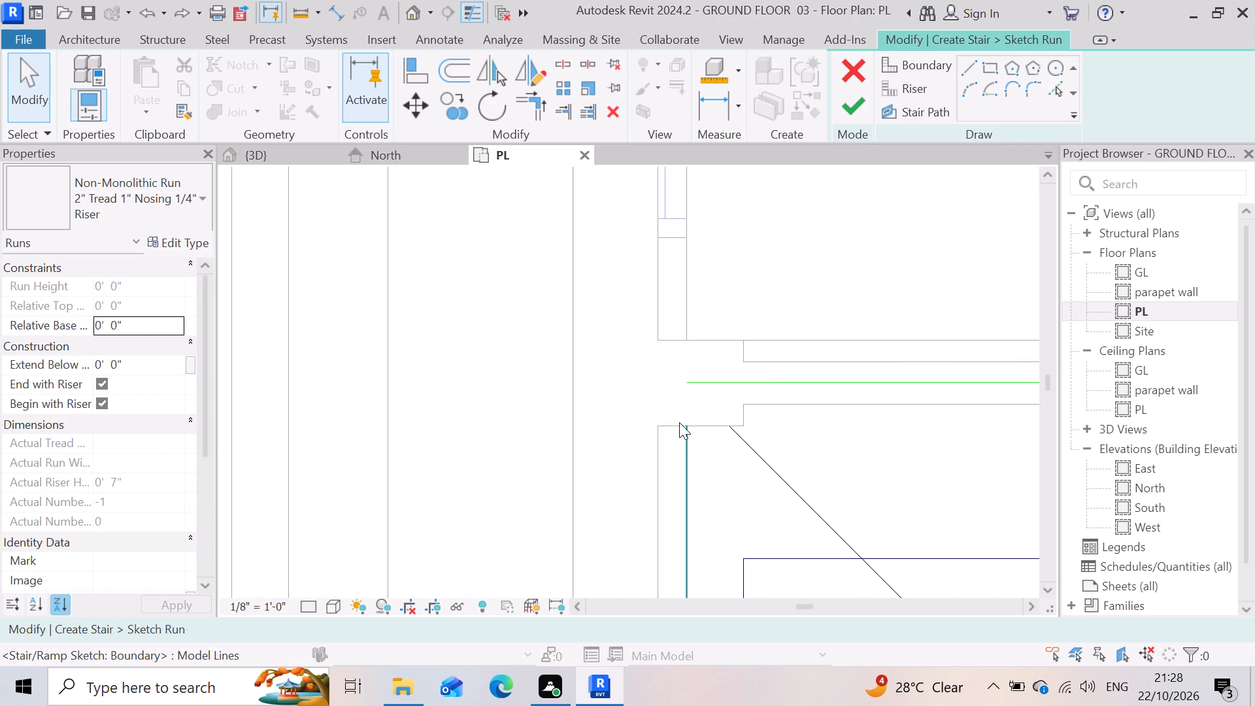
{"action": "scroll", "coordinate": [675, 412], "scroll_direction": "down", "scroll_amount": 7}
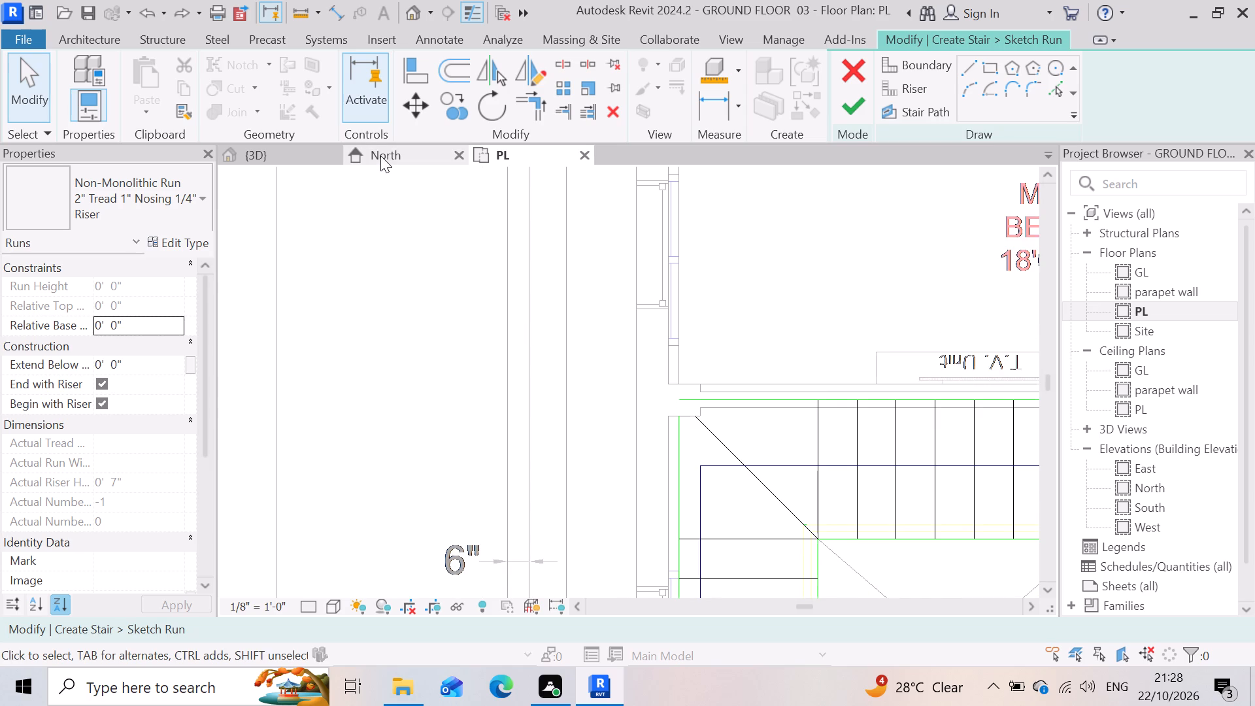
Examine the run sketch in the 3D view, checking how its landing corner meets the walls and column.
{"action": "left_click", "coordinate": [379, 157]}
{"action": "left_click", "coordinate": [259, 160]}
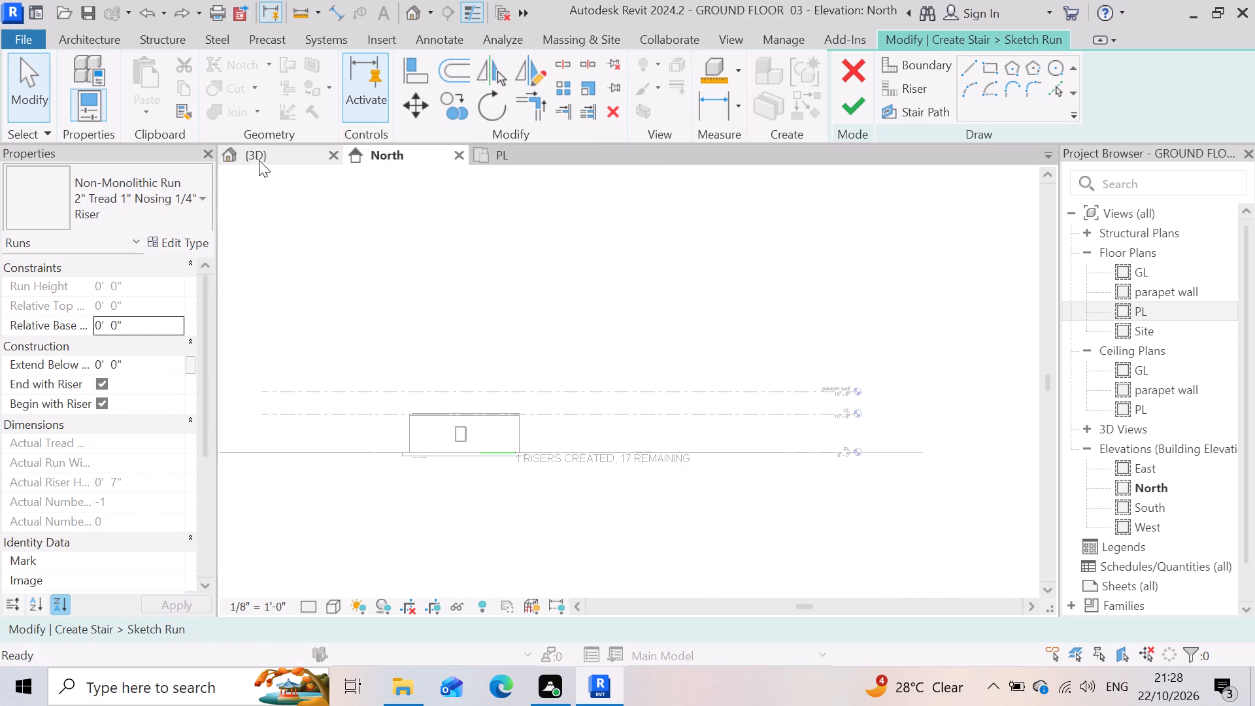
{"action": "scroll", "coordinate": [664, 365], "scroll_direction": "up", "scroll_amount": 5}
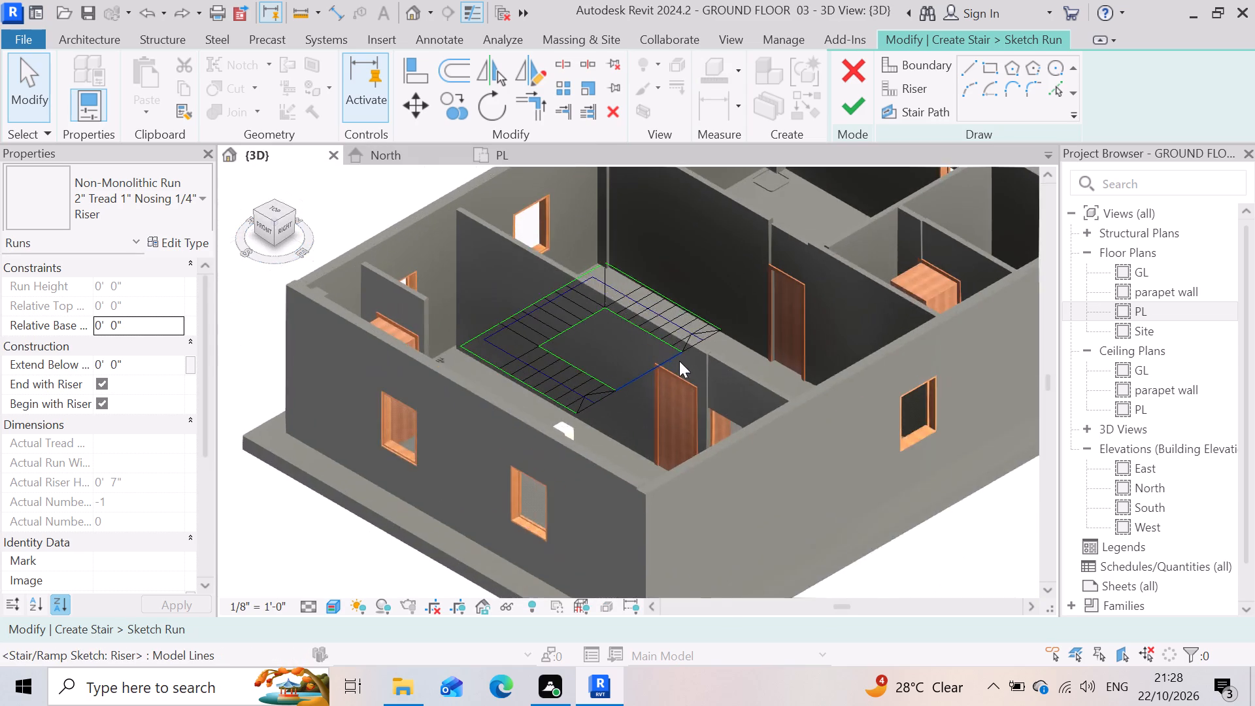
{"action": "scroll", "coordinate": [679, 361], "scroll_direction": "up", "scroll_amount": 2}
{"action": "scroll", "coordinate": [741, 361], "scroll_direction": "up", "scroll_amount": 3}
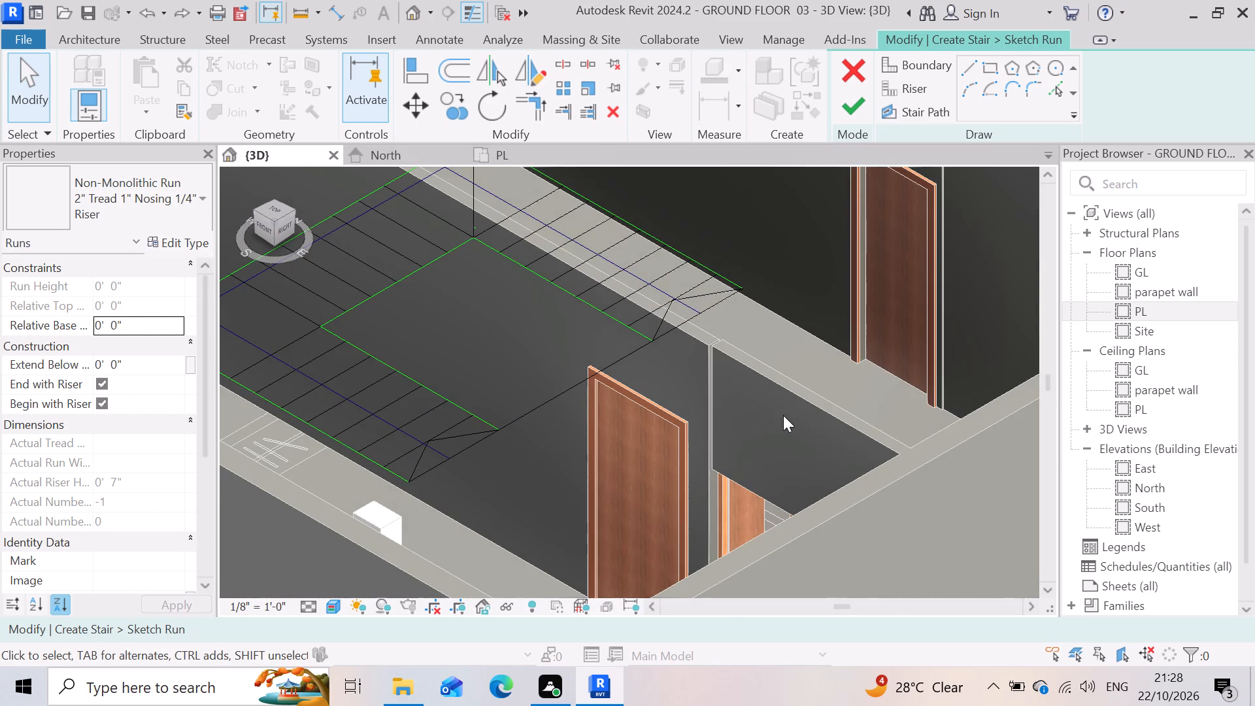
{"action": "scroll", "coordinate": [783, 415], "scroll_direction": "down", "scroll_amount": 5}
{"action": "scroll", "coordinate": [631, 285], "scroll_direction": "up", "scroll_amount": 10}
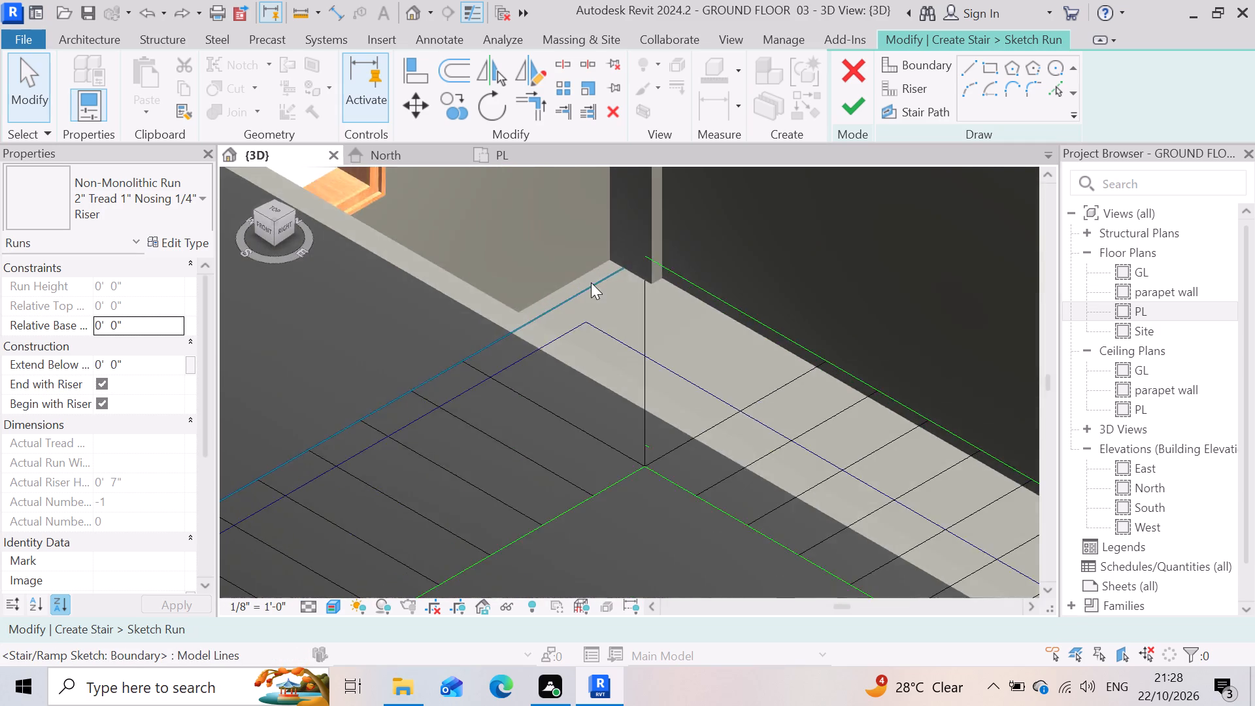
{"action": "scroll", "coordinate": [591, 282], "scroll_direction": "up", "scroll_amount": 3}
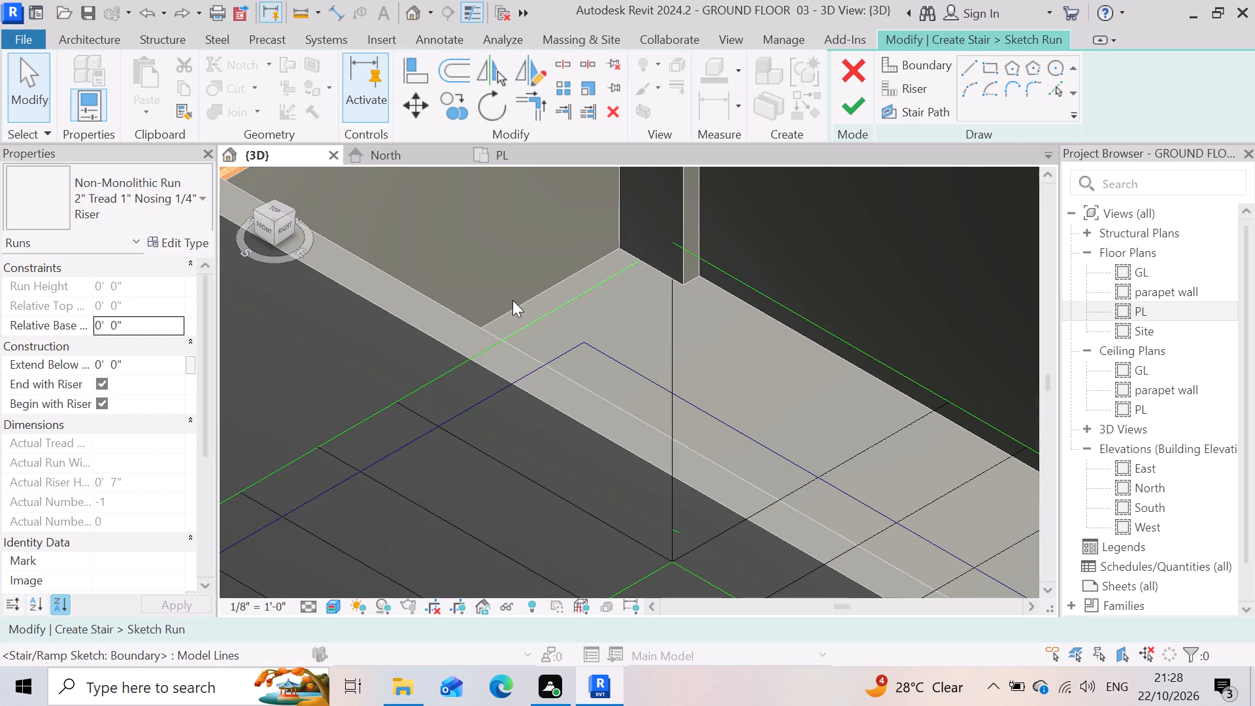
{"action": "left_click", "coordinate": [512, 300]}
{"action": "scroll", "coordinate": [627, 301], "scroll_direction": "down", "scroll_amount": 3}
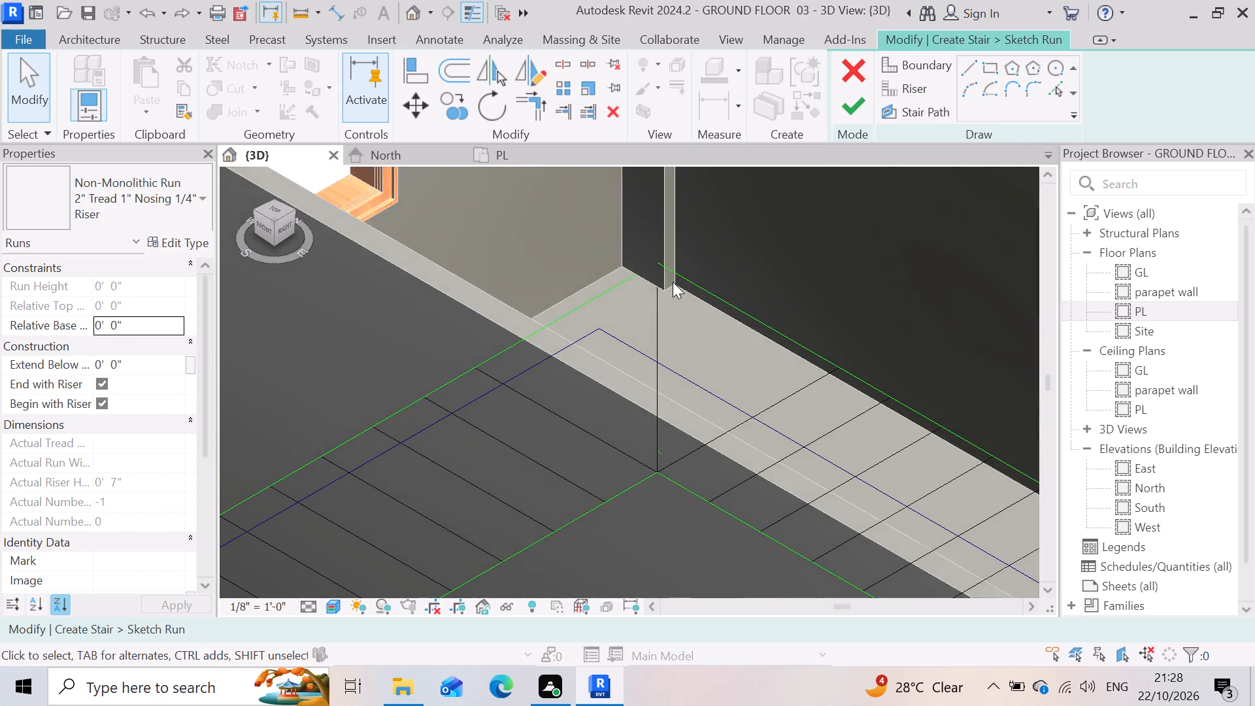
{"action": "scroll", "coordinate": [673, 282], "scroll_direction": "down", "scroll_amount": 12}
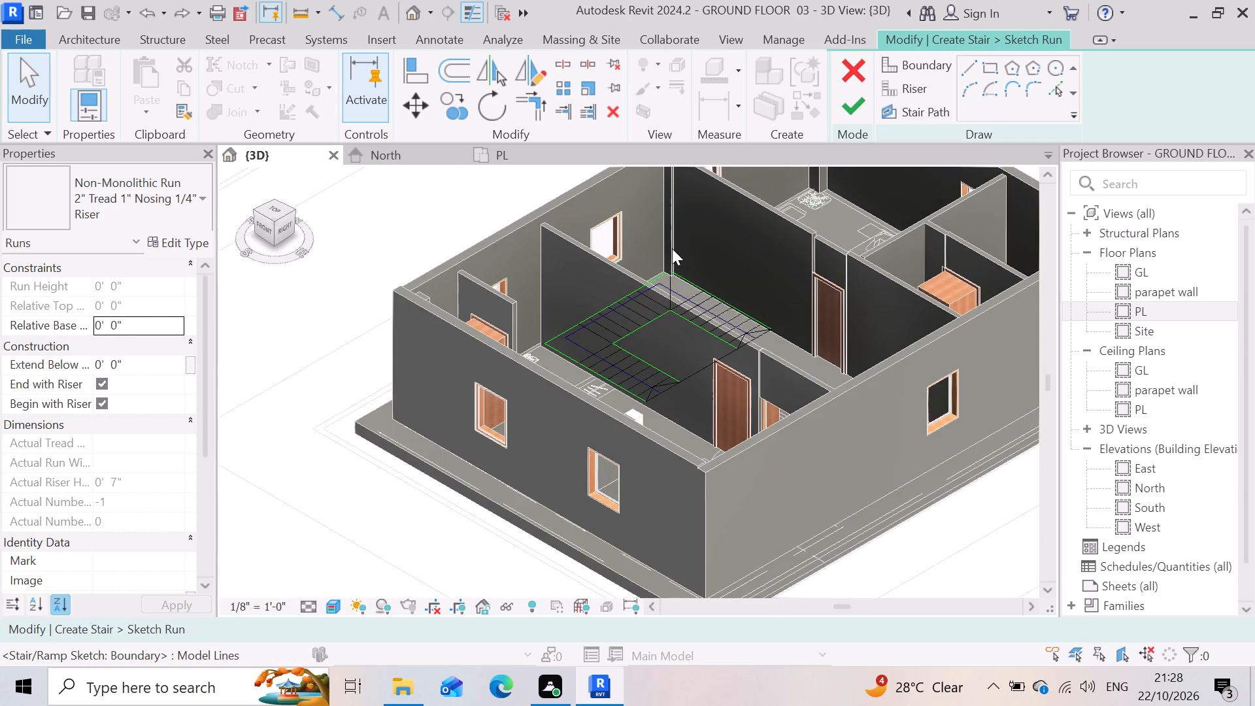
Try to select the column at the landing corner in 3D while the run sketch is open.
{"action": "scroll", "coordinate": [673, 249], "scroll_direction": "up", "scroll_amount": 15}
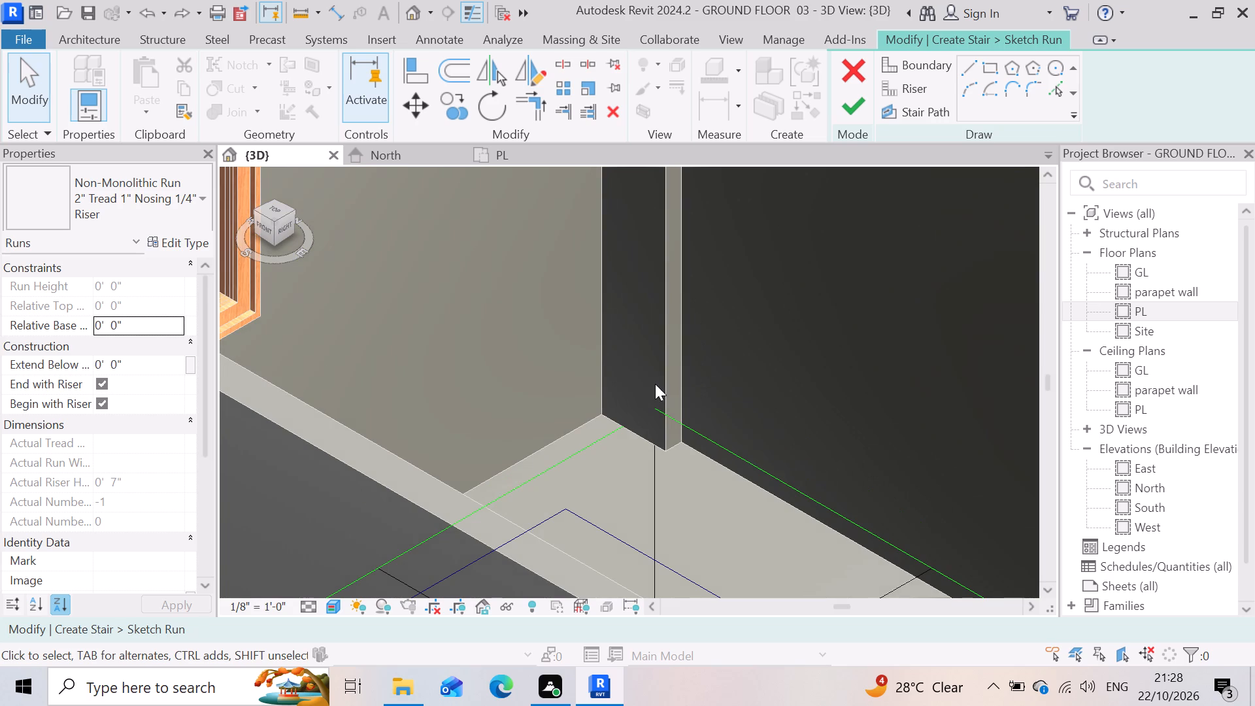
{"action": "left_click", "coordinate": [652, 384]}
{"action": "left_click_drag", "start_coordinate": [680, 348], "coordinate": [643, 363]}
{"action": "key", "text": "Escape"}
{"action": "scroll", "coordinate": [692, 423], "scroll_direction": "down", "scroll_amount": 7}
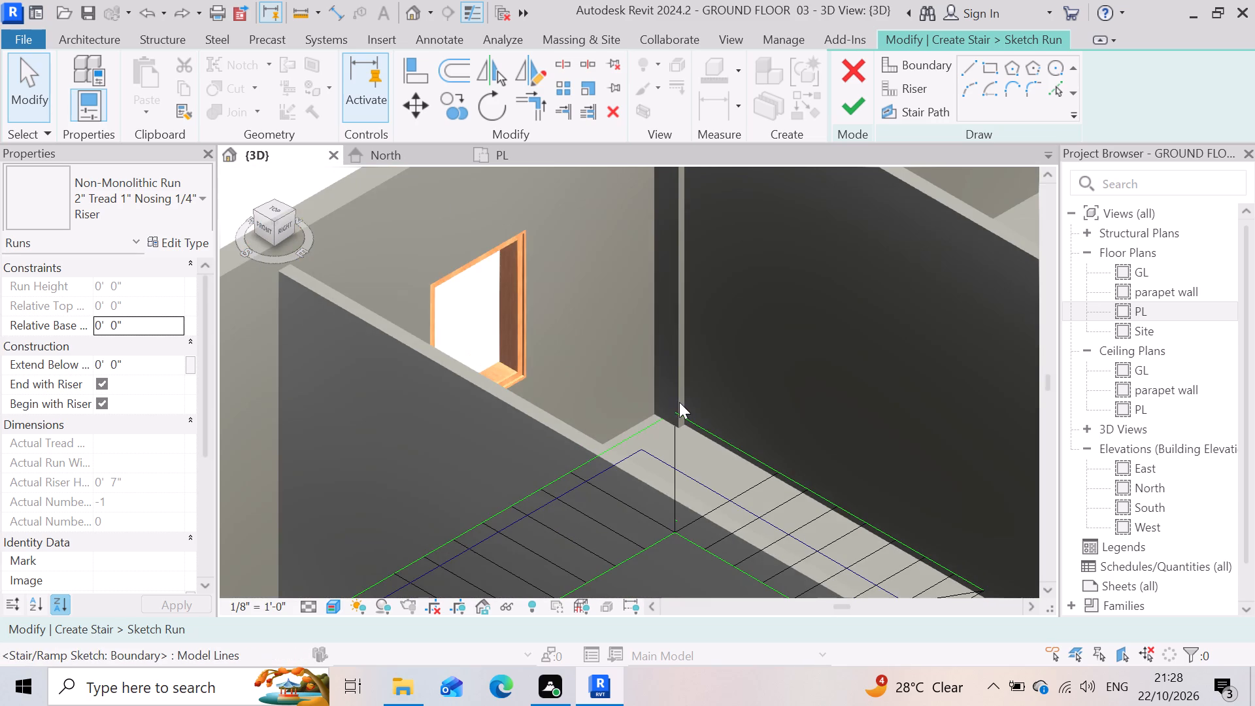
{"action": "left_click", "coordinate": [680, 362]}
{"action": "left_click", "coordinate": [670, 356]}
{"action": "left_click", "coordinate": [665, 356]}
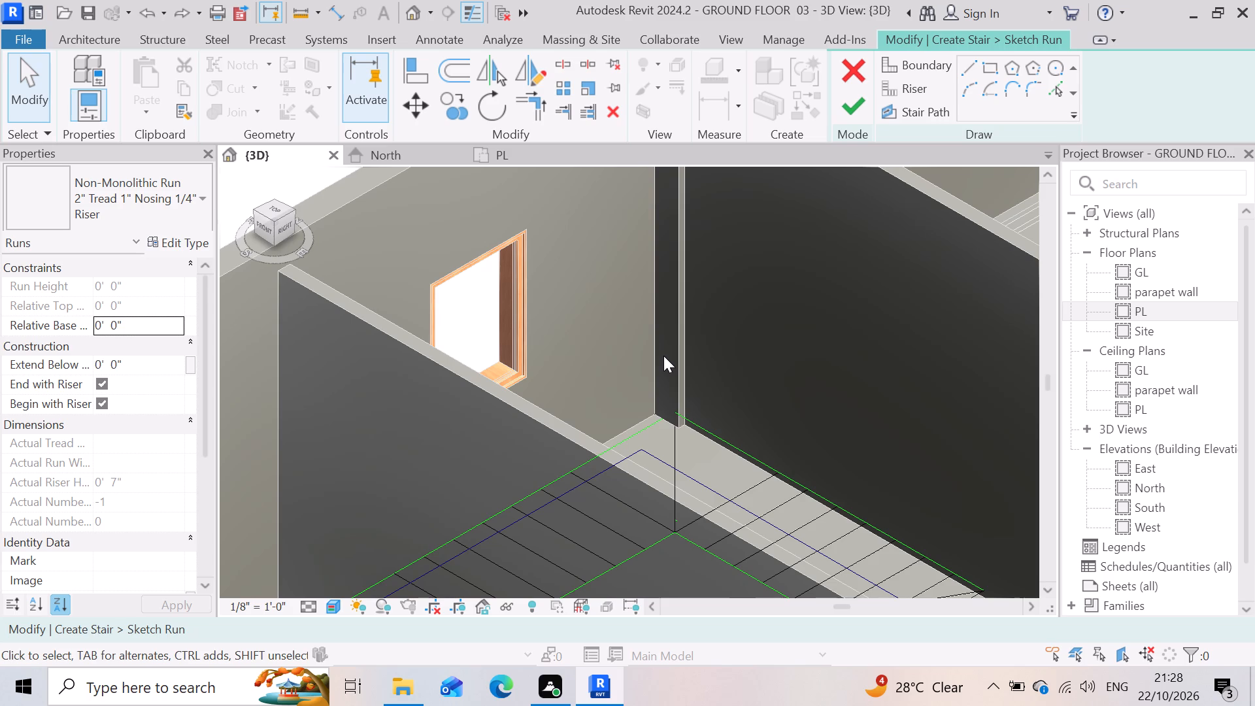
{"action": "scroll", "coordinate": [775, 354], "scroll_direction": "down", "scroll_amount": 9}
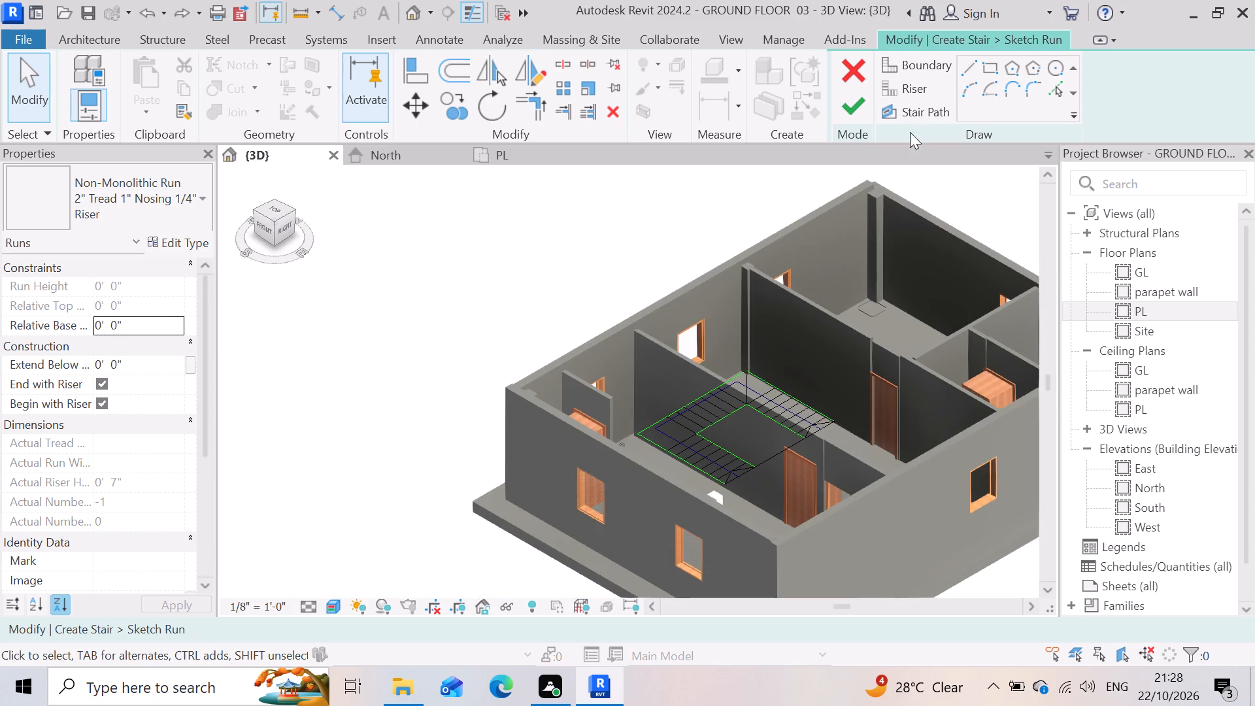
Discard the unfinished run sketch and cancel the stair creation.
{"action": "left_click", "coordinate": [854, 76]}
{"action": "left_click", "coordinate": [654, 352]}
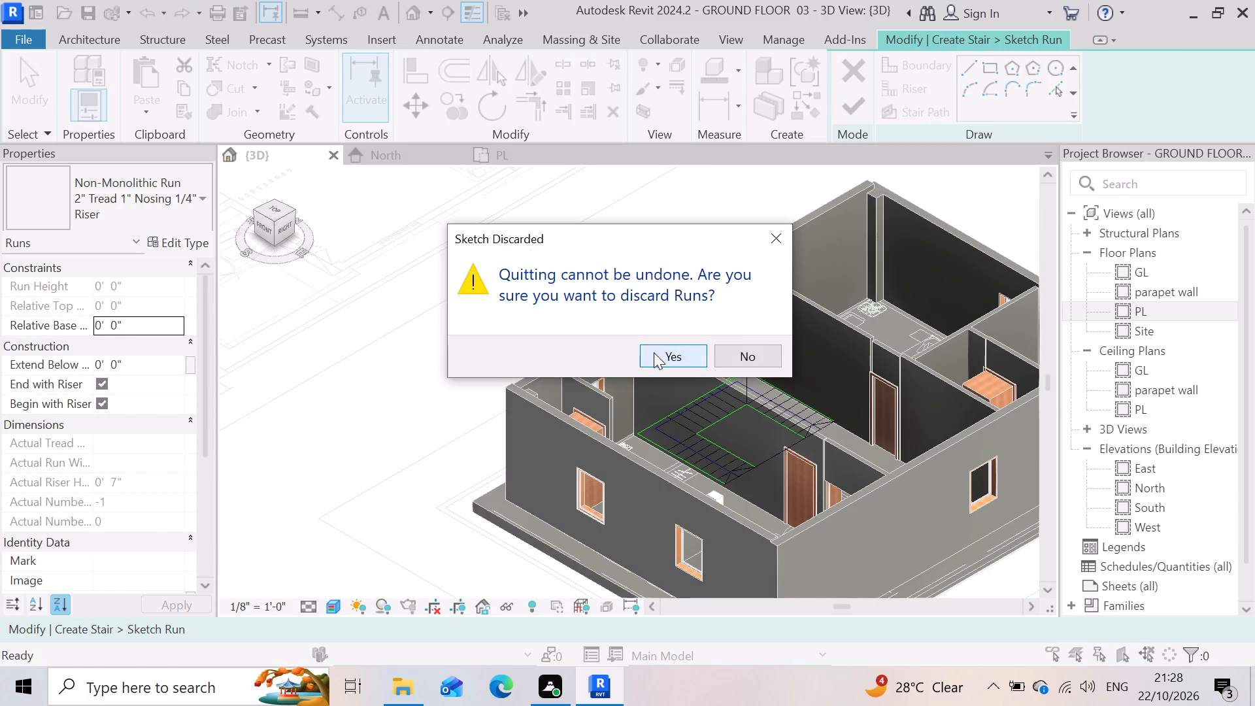
{"action": "scroll", "coordinate": [792, 317], "scroll_direction": "up", "scroll_amount": 4}
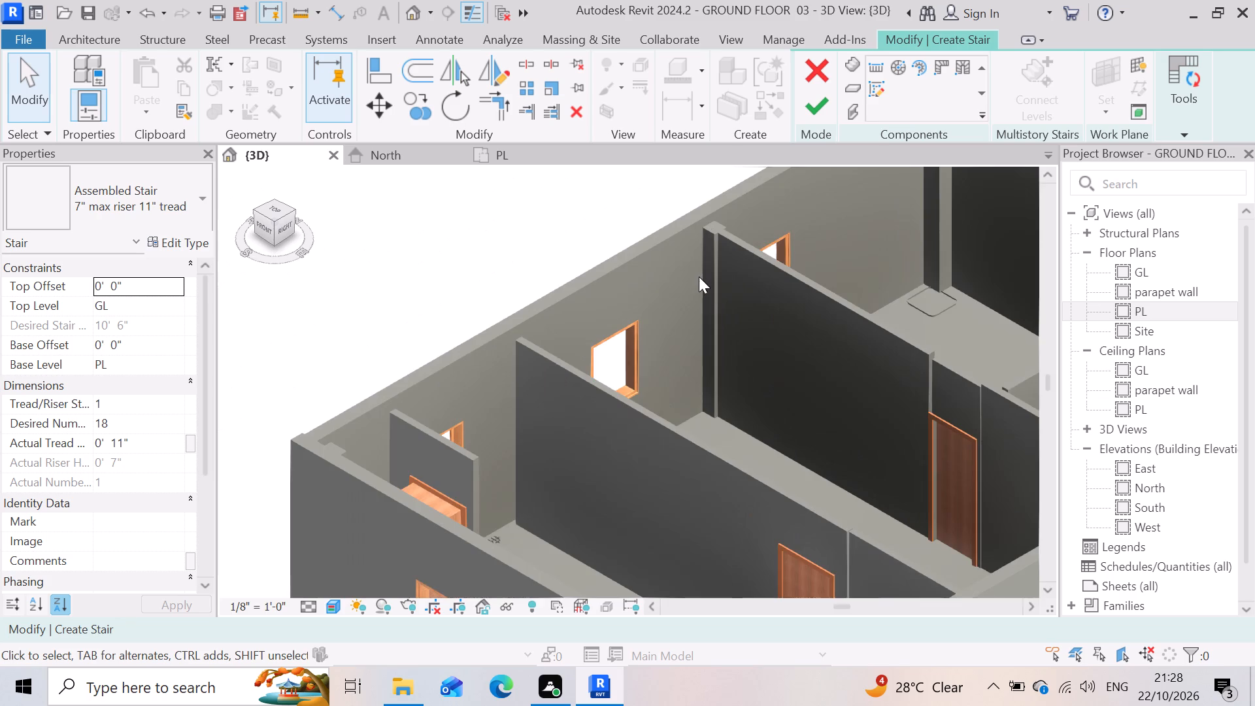
{"action": "scroll", "coordinate": [699, 277], "scroll_direction": "up", "scroll_amount": 6}
{"action": "left_click", "coordinate": [728, 286]}
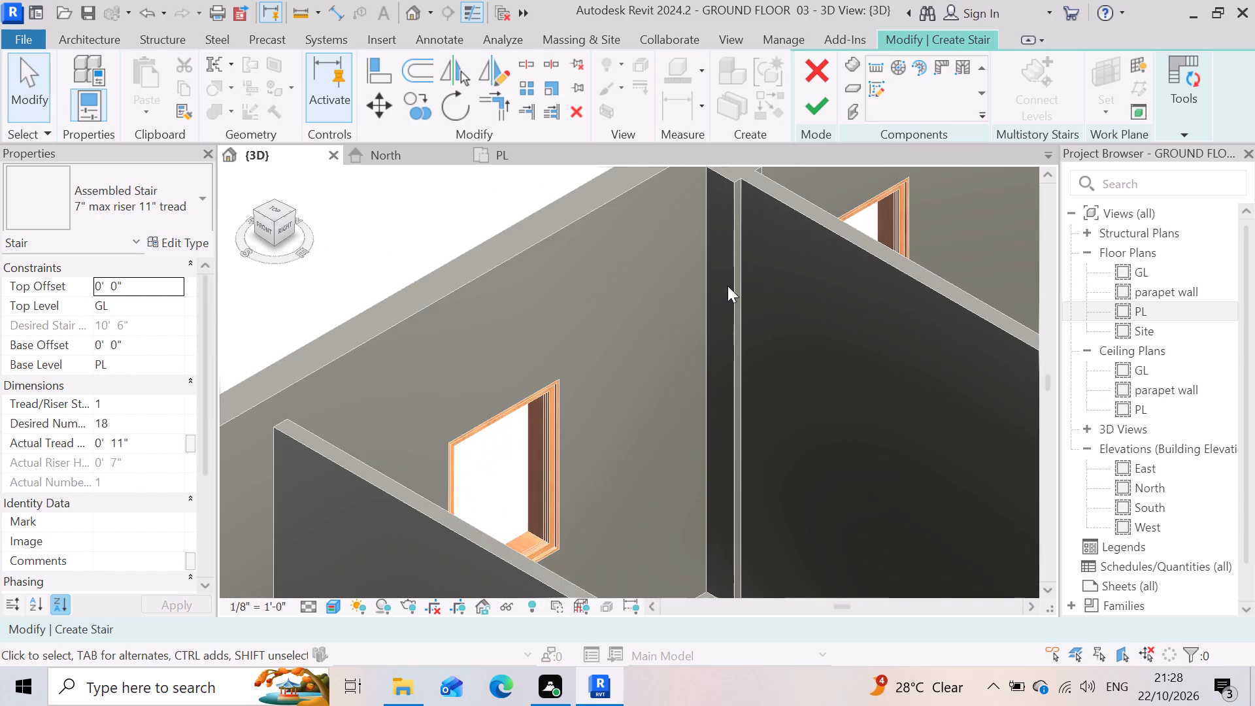
{"action": "left_click", "coordinate": [740, 337]}
{"action": "scroll", "coordinate": [728, 216], "scroll_direction": "up", "scroll_amount": 4}
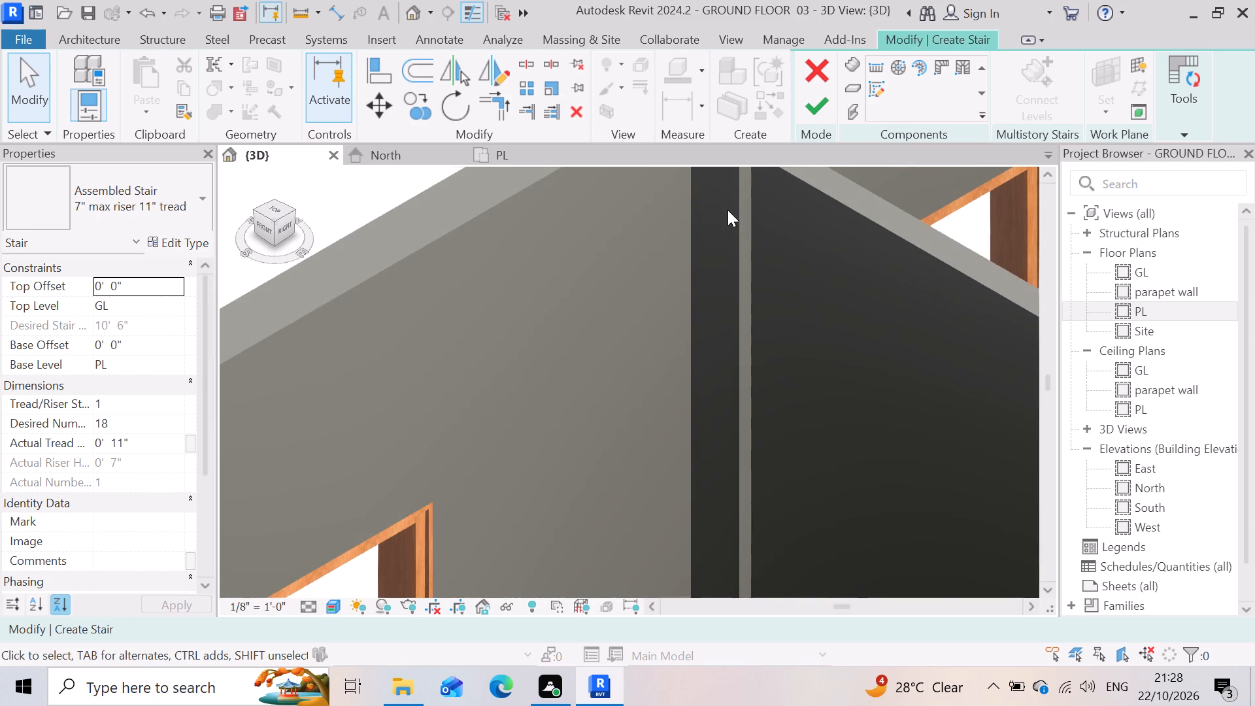
{"action": "scroll", "coordinate": [750, 676], "scroll_direction": "down", "scroll_amount": 7}
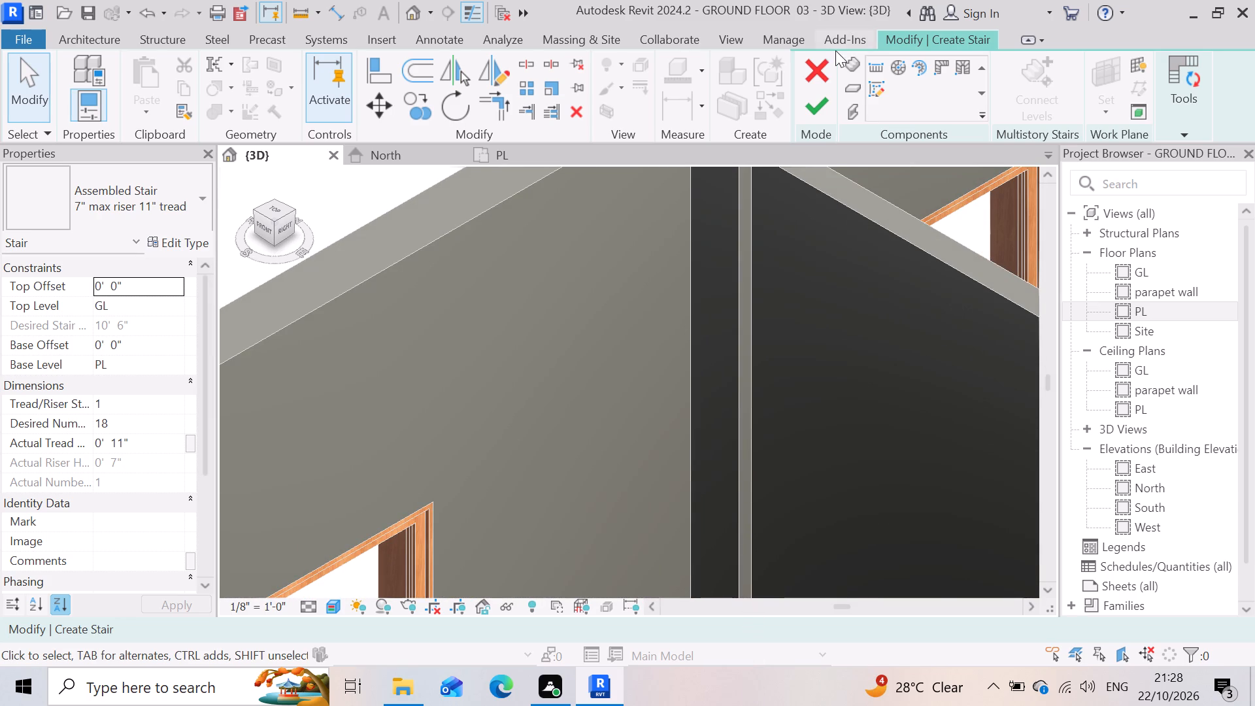
{"action": "left_click", "coordinate": [831, 64]}
Temporarily hide the 1'9" rectangular column at the stair's landing corner in the 3D view.
{"action": "scroll", "coordinate": [695, 437], "scroll_direction": "down", "scroll_amount": 4}
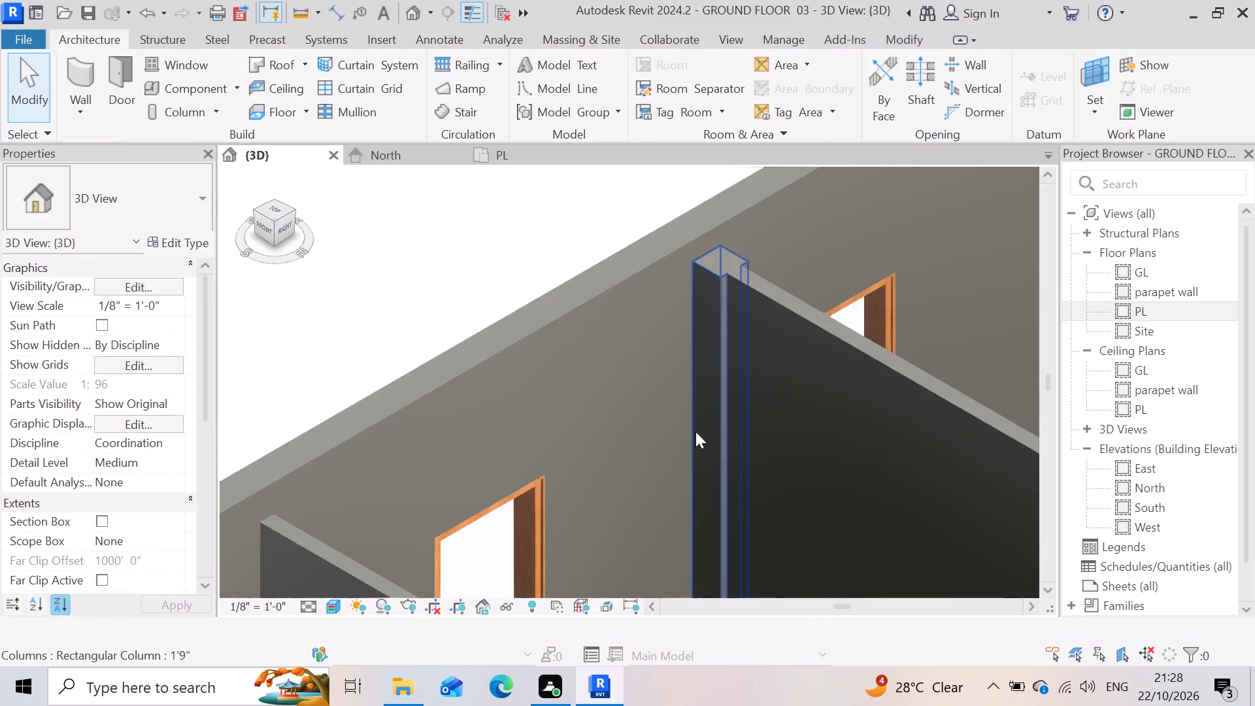
{"action": "left_click", "coordinate": [708, 387]}
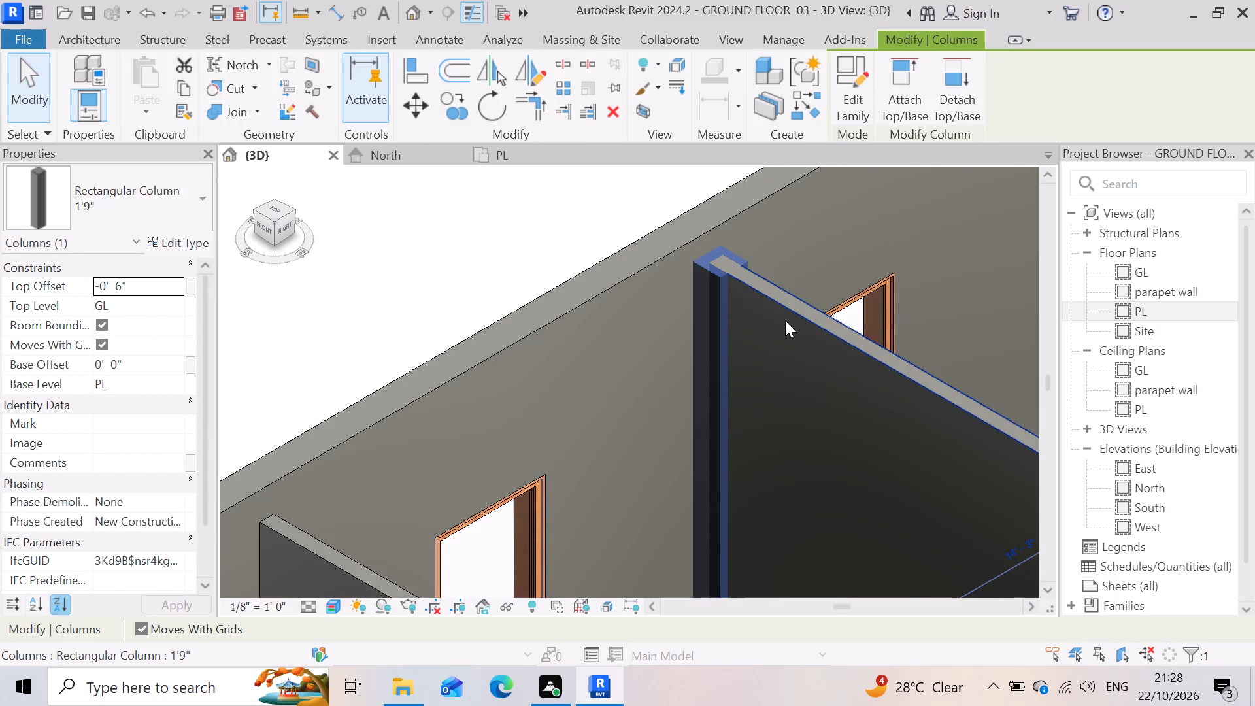
{"action": "scroll", "coordinate": [785, 318], "scroll_direction": "down", "scroll_amount": 7}
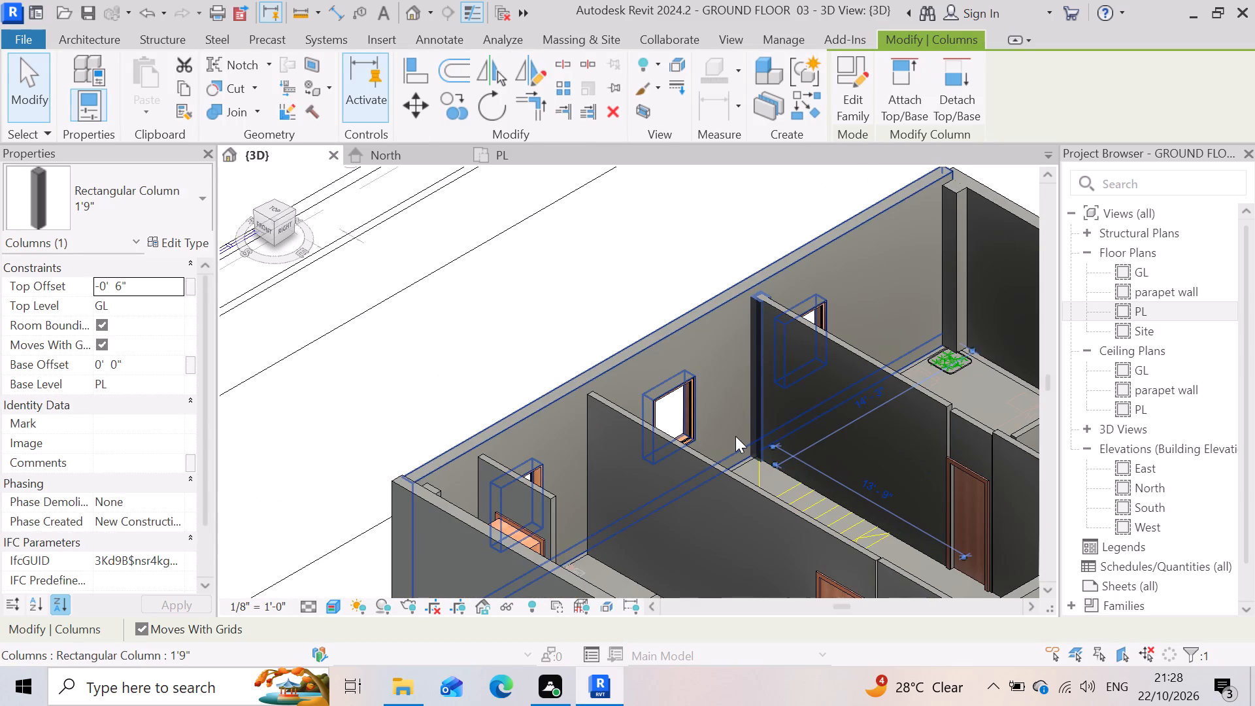
{"action": "type", "text": "hh"}
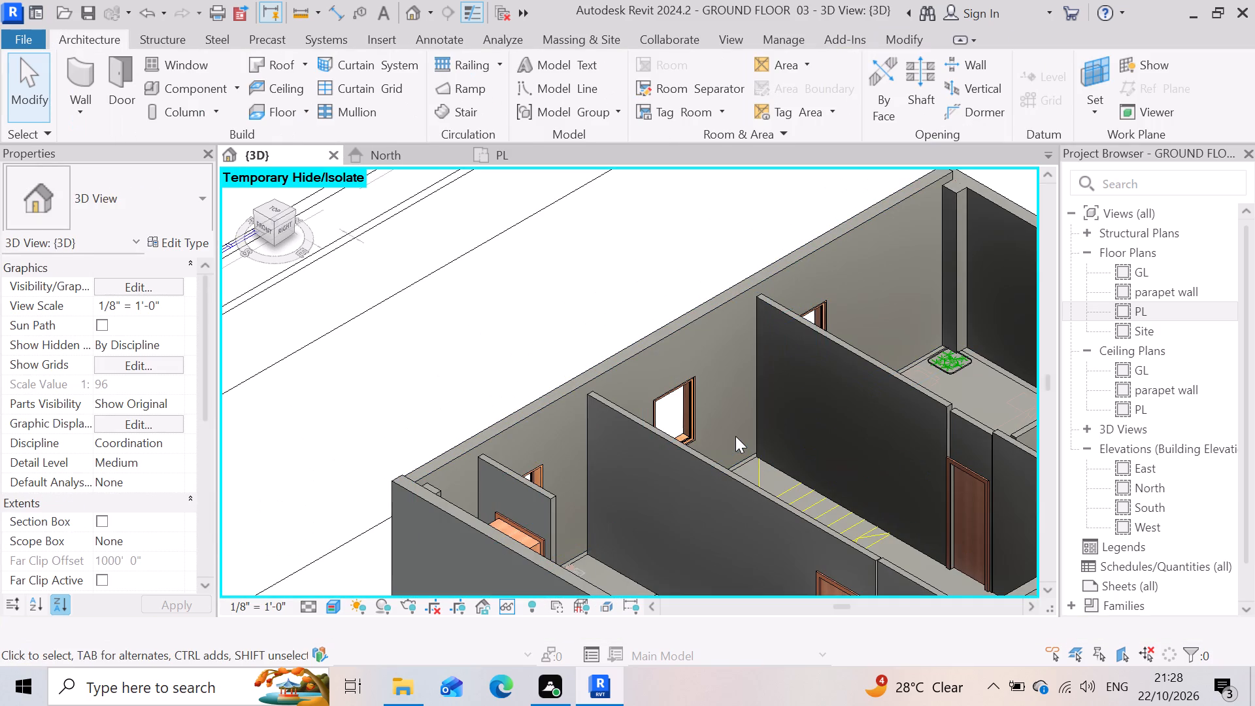
{"action": "scroll", "coordinate": [856, 455], "scroll_direction": "up", "scroll_amount": 4}
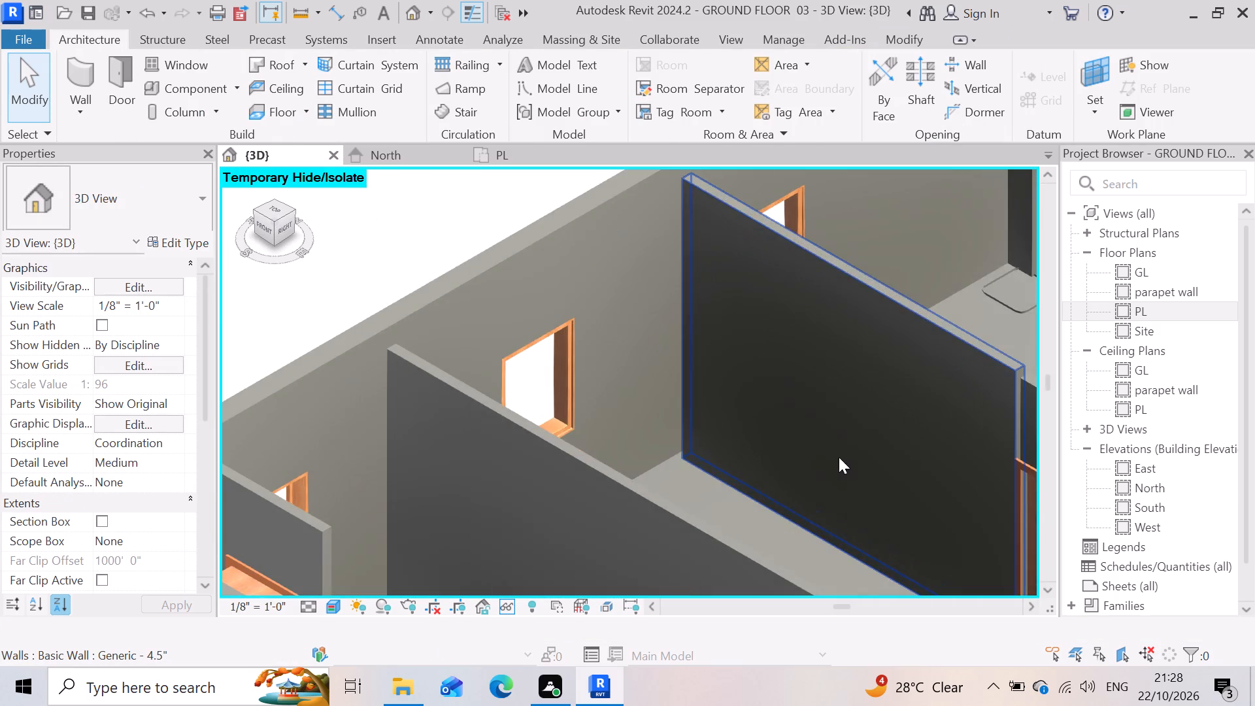
{"action": "scroll", "coordinate": [769, 477], "scroll_direction": "up", "scroll_amount": 3}
{"action": "scroll", "coordinate": [660, 401], "scroll_direction": "down", "scroll_amount": 3}
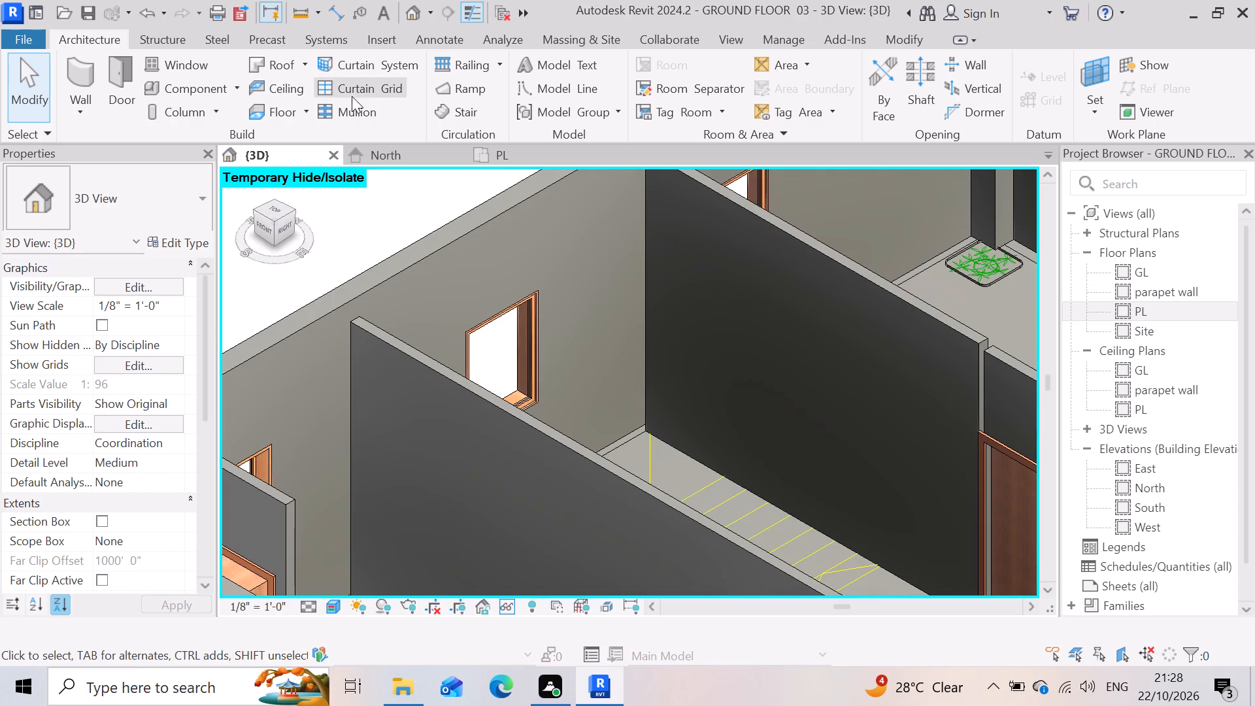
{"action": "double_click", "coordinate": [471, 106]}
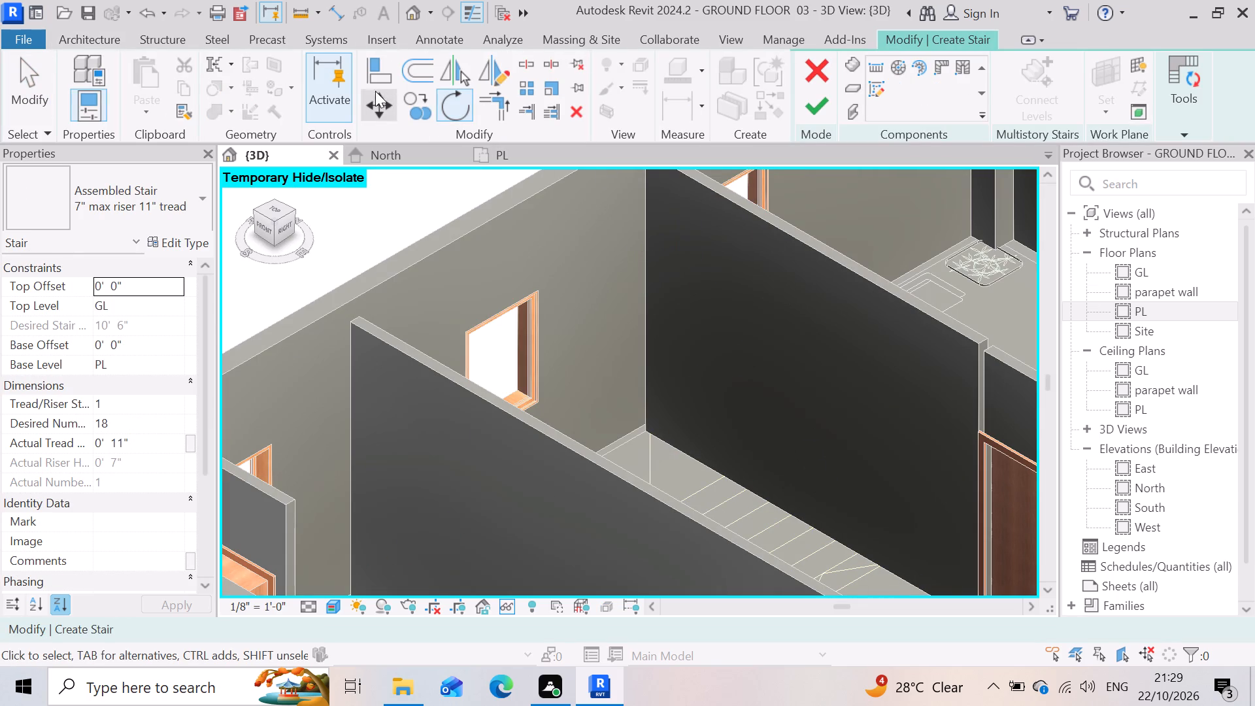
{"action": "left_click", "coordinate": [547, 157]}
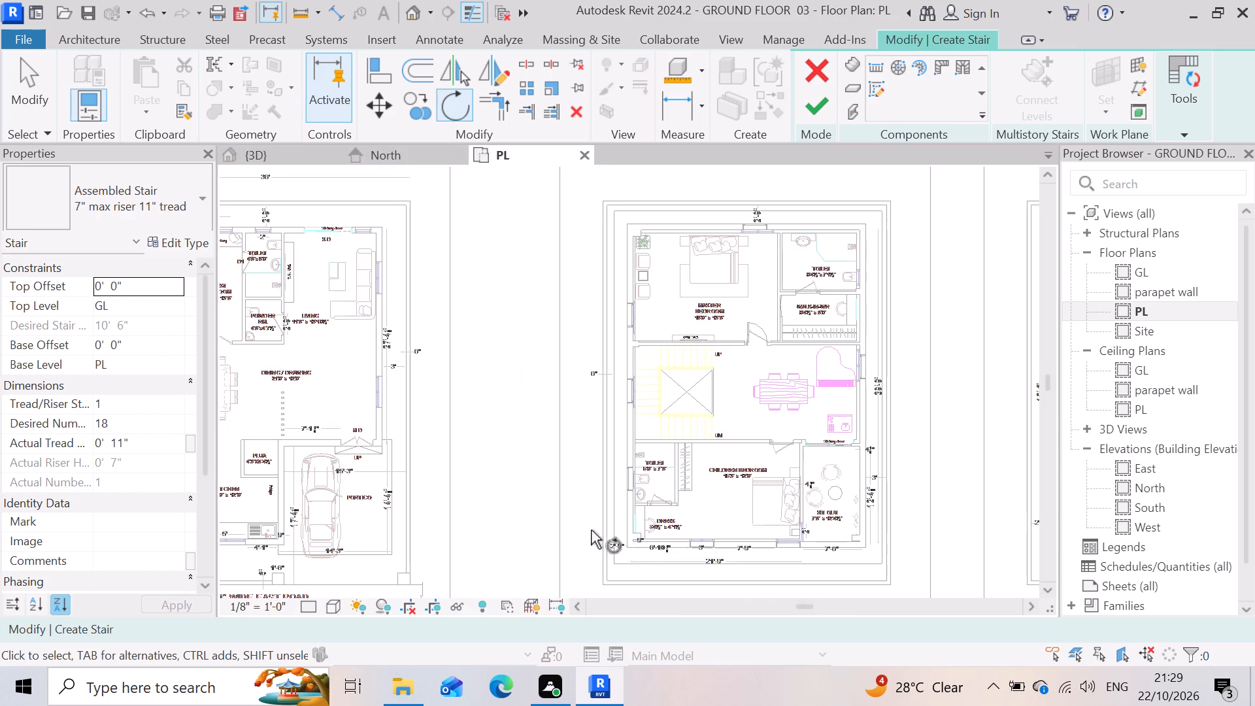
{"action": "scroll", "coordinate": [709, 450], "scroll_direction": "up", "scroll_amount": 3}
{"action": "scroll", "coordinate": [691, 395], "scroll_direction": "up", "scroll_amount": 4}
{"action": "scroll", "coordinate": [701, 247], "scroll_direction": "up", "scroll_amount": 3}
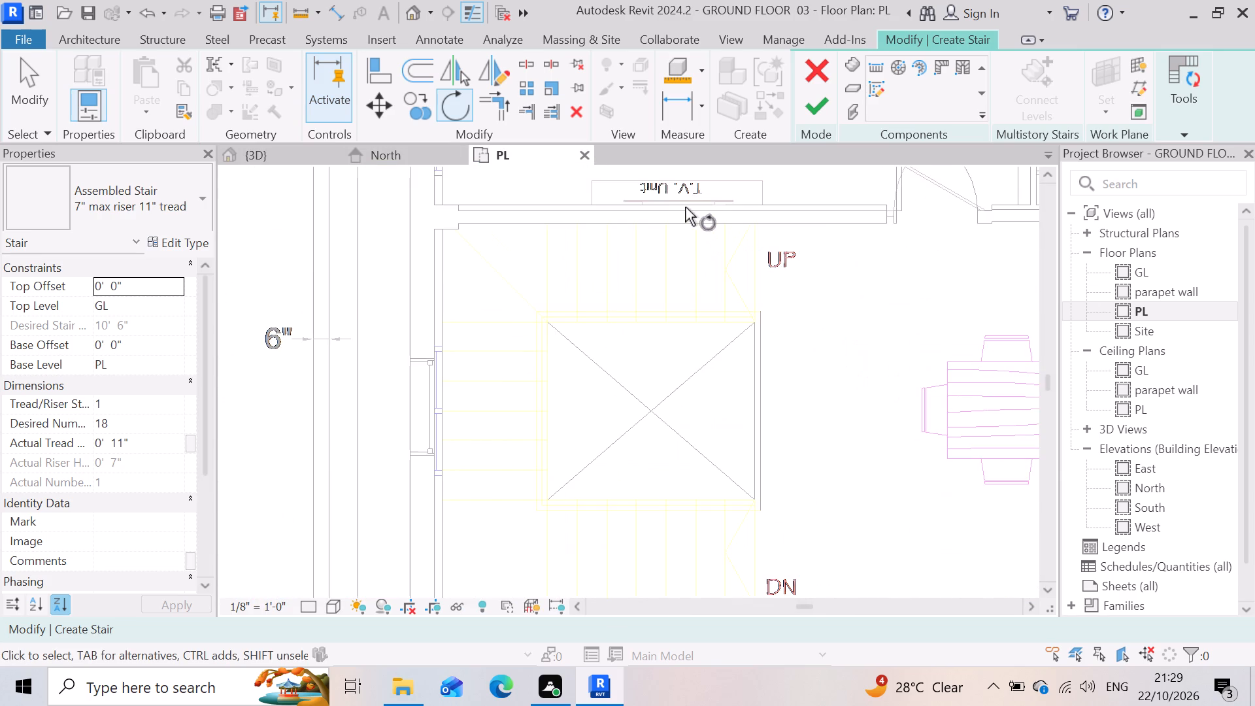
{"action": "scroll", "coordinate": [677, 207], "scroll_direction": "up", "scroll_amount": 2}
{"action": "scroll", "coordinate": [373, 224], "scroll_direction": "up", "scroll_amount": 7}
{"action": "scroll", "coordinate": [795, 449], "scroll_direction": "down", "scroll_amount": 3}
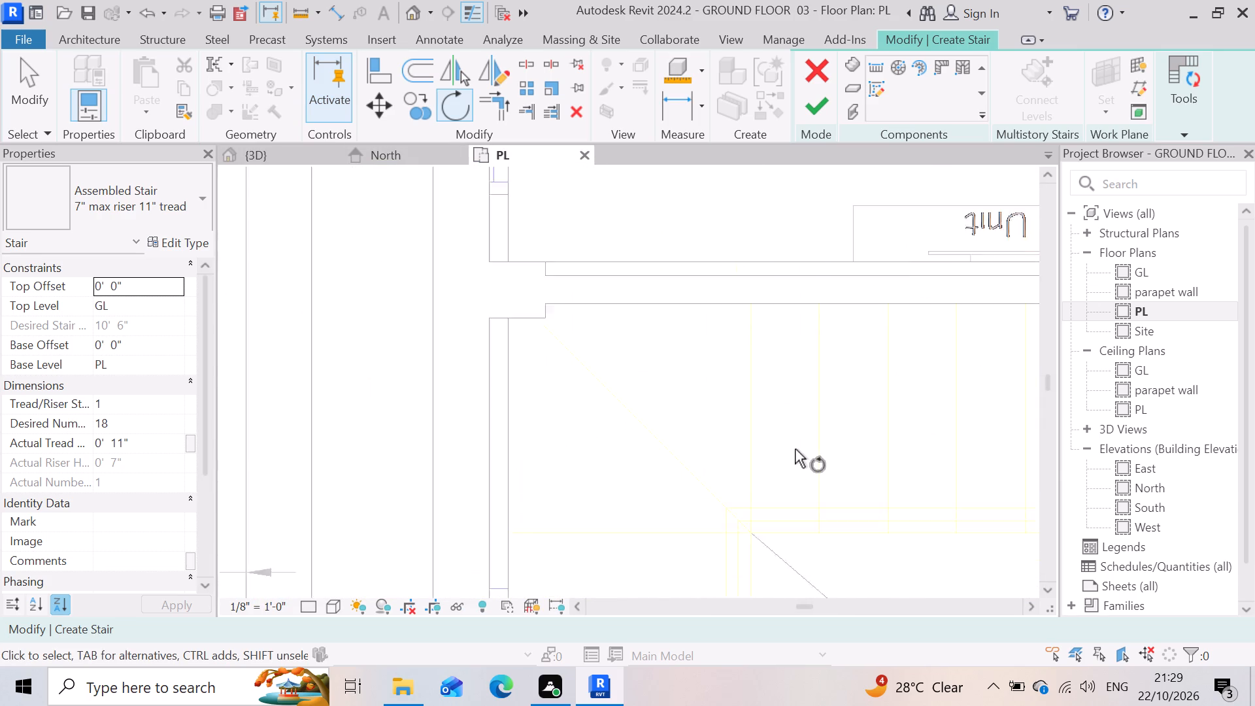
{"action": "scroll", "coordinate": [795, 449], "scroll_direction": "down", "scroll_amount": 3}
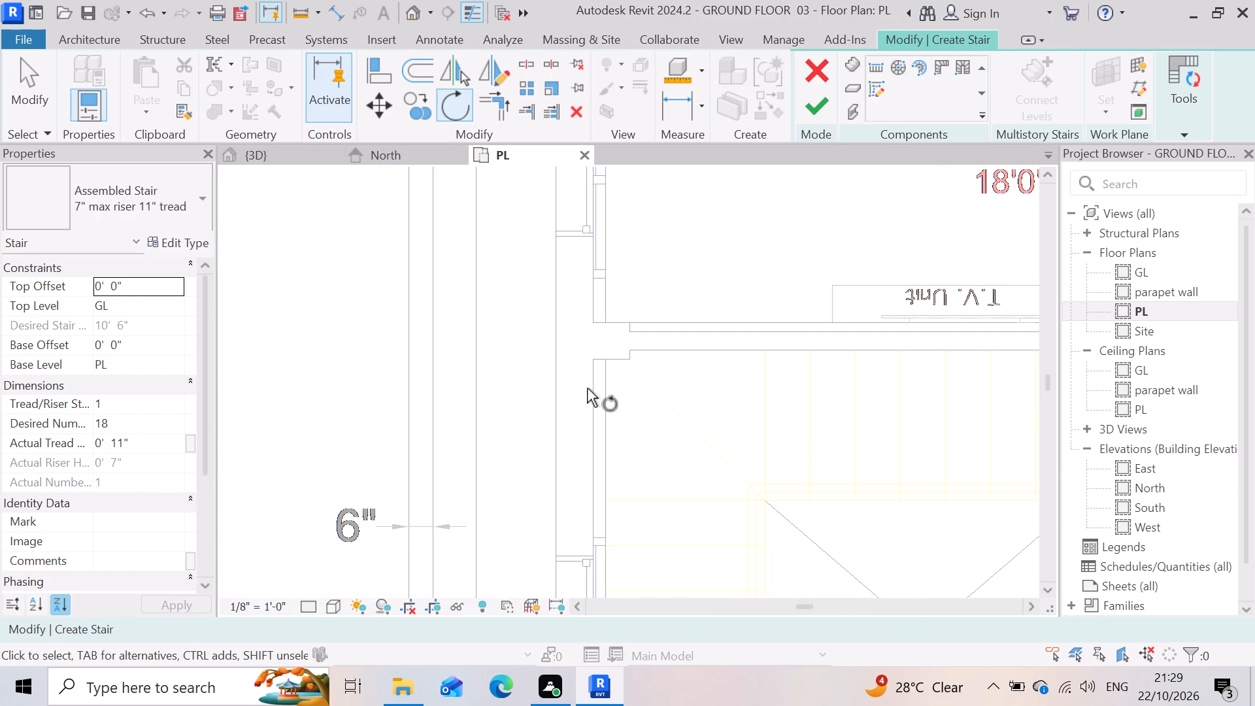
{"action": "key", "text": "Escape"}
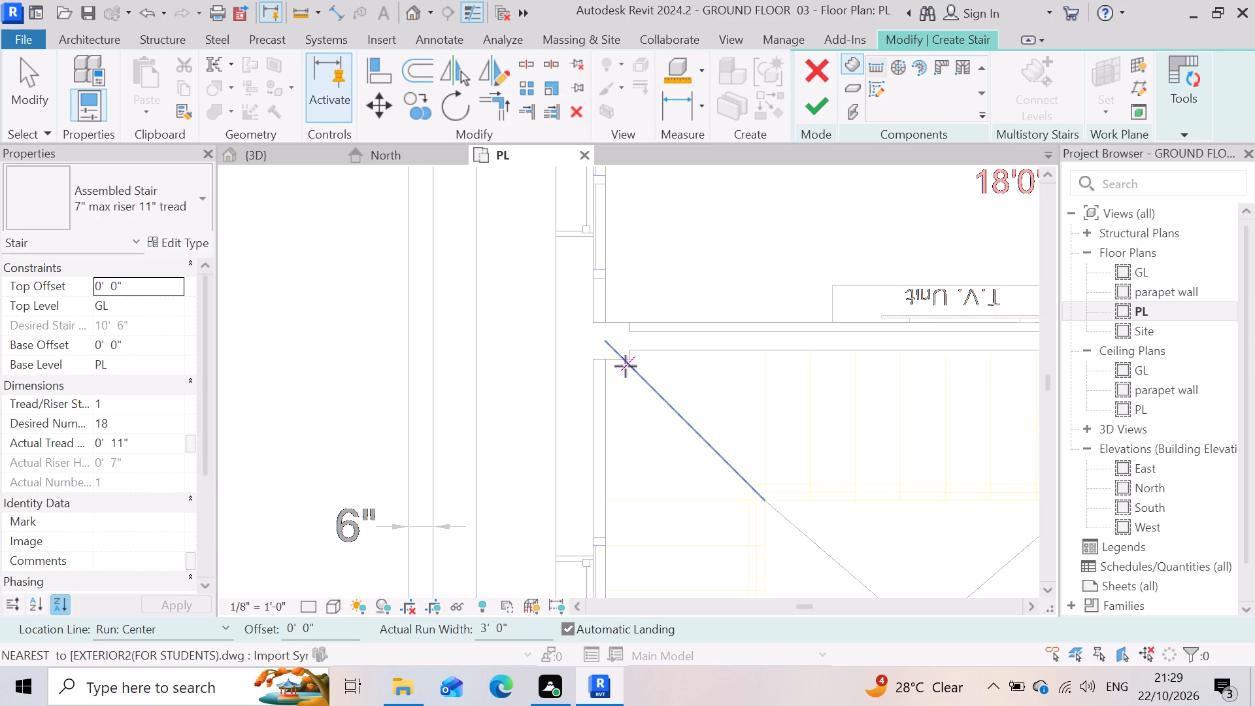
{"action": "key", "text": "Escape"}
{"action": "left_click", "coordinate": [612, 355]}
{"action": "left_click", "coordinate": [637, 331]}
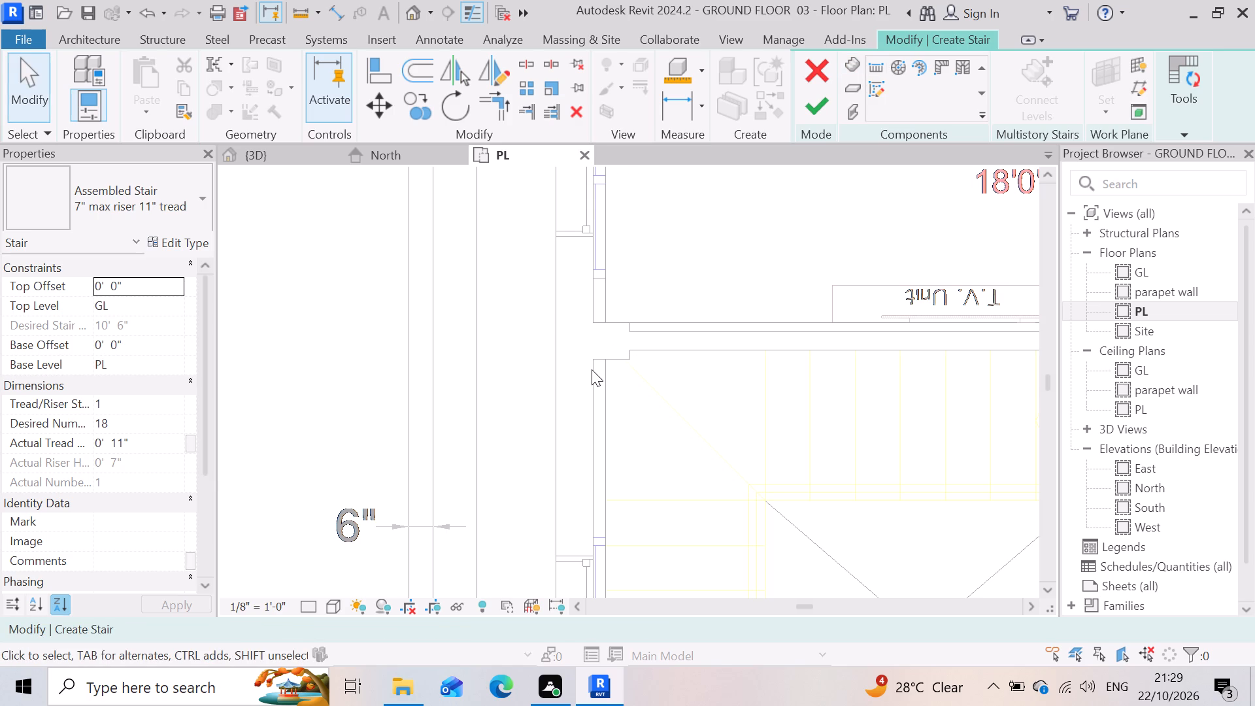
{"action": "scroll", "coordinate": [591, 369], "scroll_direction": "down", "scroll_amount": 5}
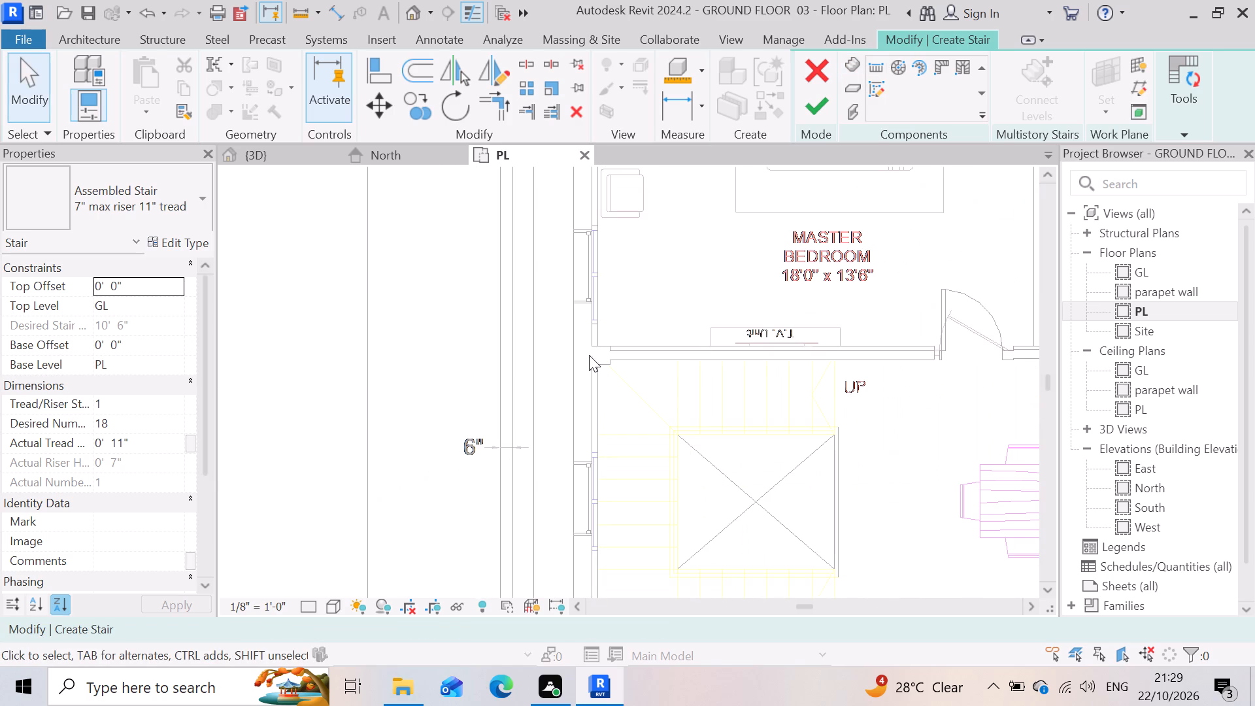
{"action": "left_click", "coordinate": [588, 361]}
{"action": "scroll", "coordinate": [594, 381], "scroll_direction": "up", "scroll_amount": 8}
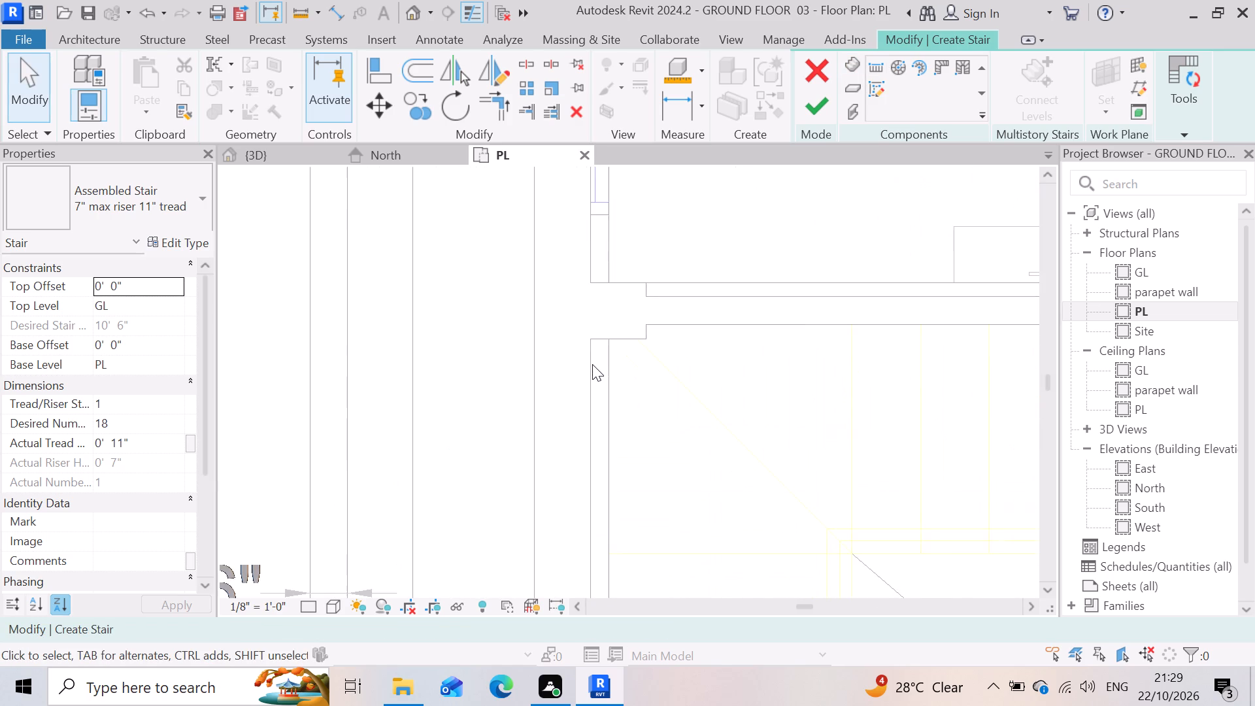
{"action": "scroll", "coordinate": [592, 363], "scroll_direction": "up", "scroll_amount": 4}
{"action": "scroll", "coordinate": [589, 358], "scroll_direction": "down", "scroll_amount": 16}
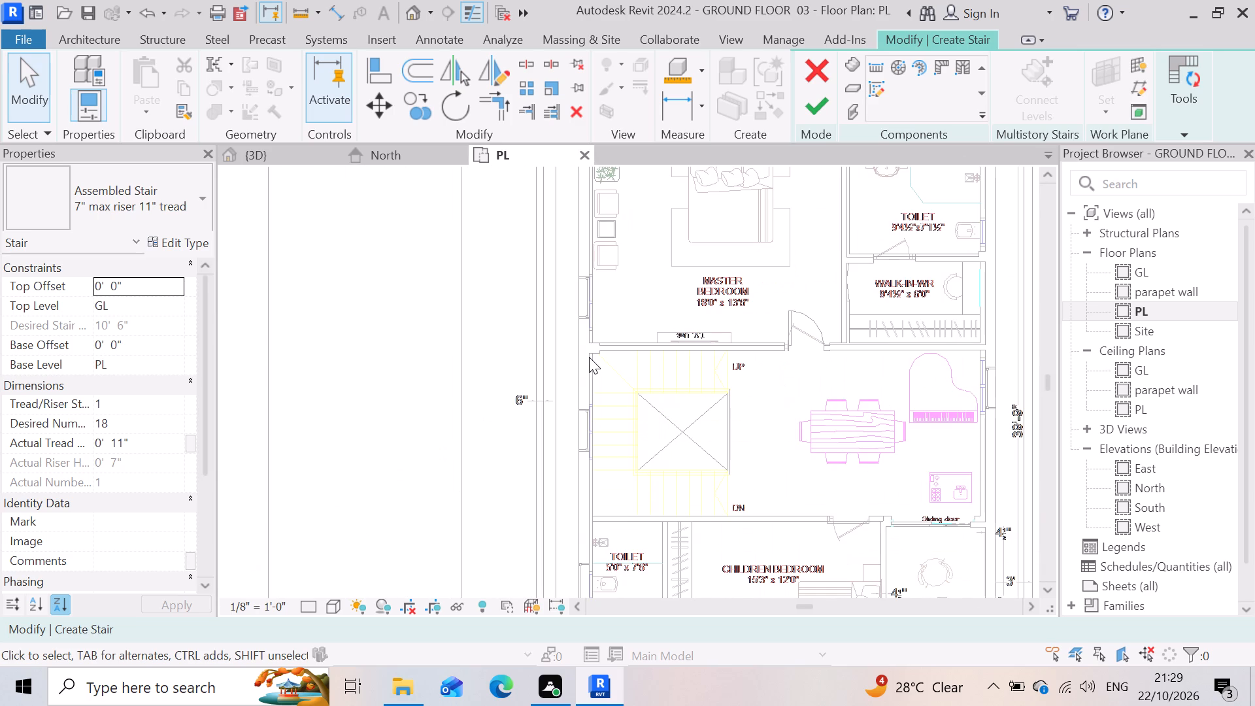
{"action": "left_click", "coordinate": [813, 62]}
Temporarily hide the 1'9" rectangular column at the stair's landing corner in the PL floor plan.
{"action": "scroll", "coordinate": [670, 429], "scroll_direction": "down", "scroll_amount": 4}
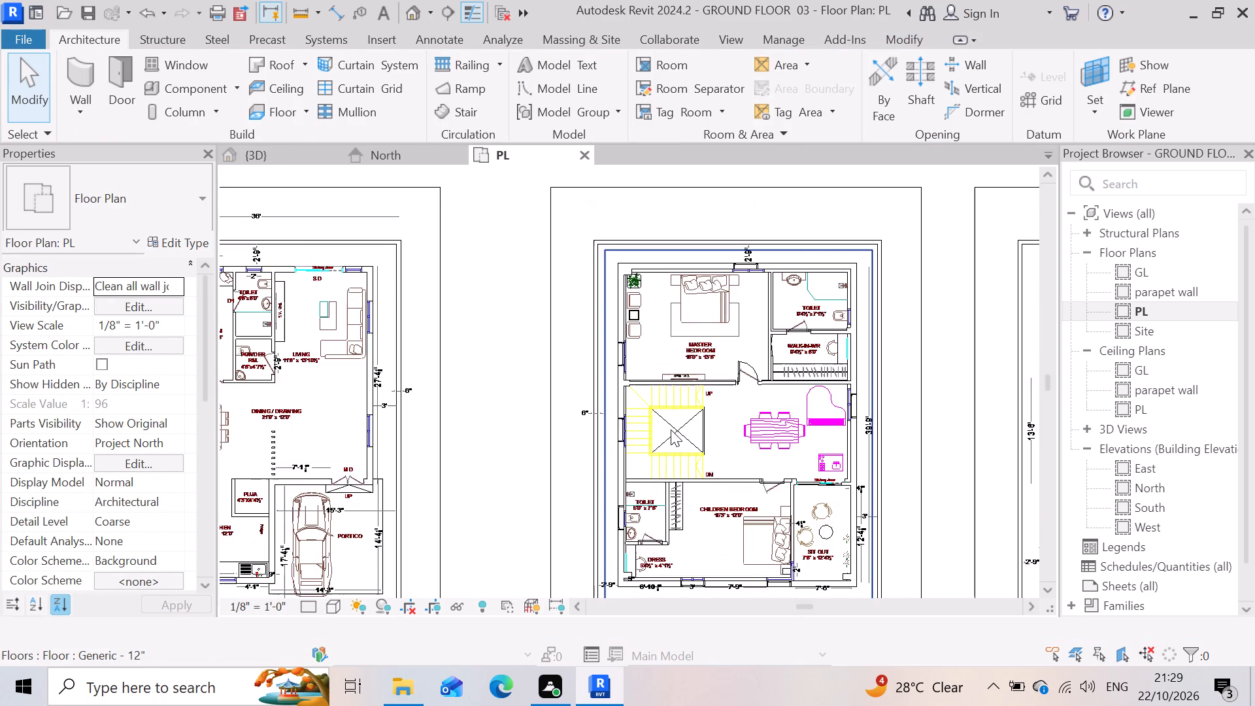
{"action": "scroll", "coordinate": [625, 395], "scroll_direction": "up", "scroll_amount": 11}
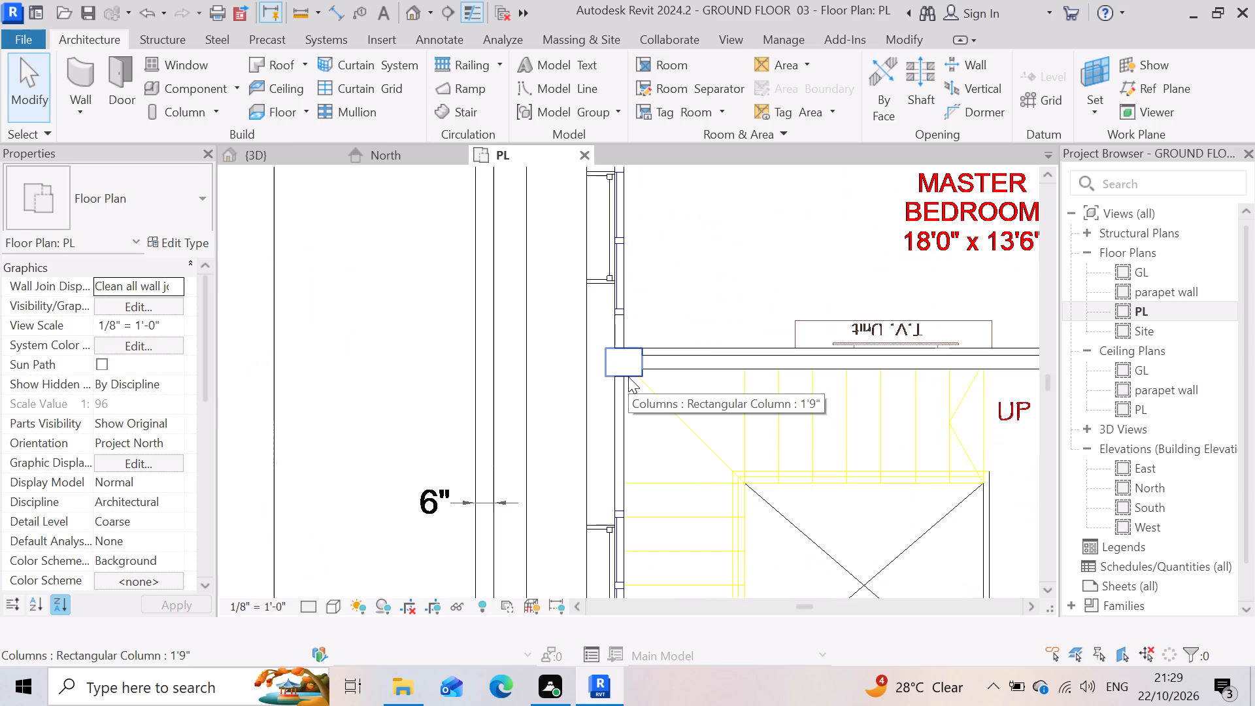
{"action": "left_click", "coordinate": [628, 376]}
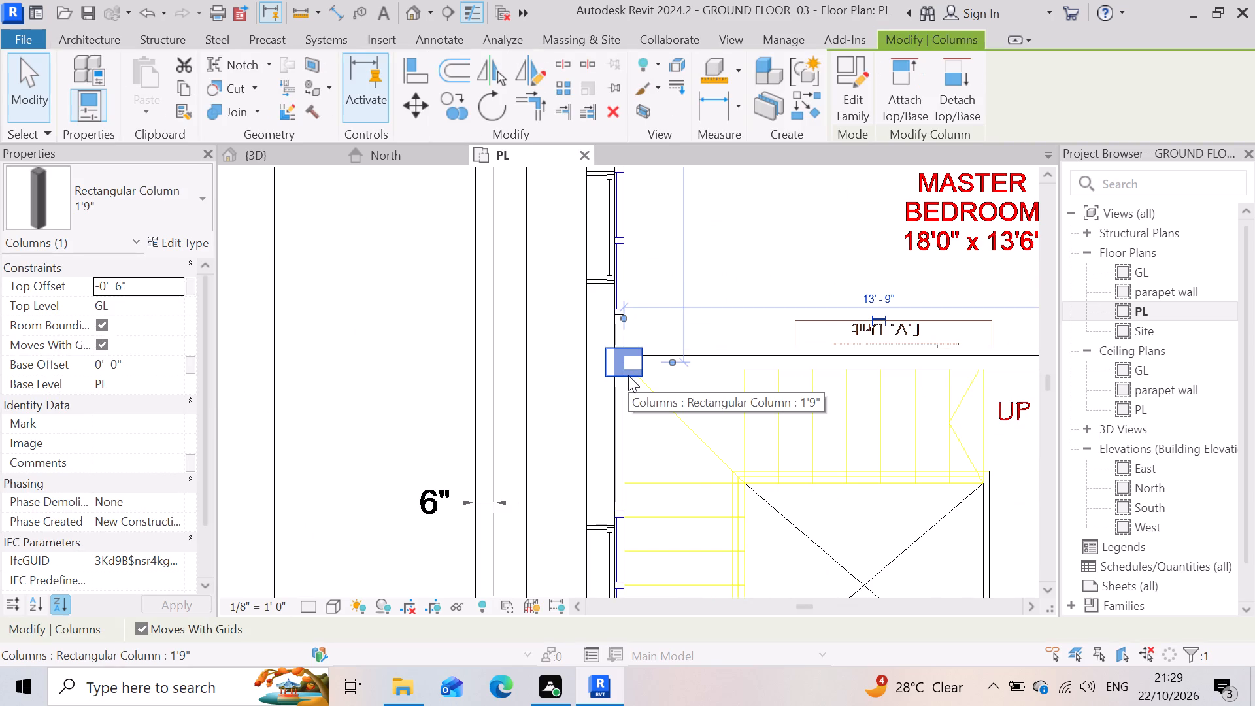
{"action": "type", "text": "hh"}
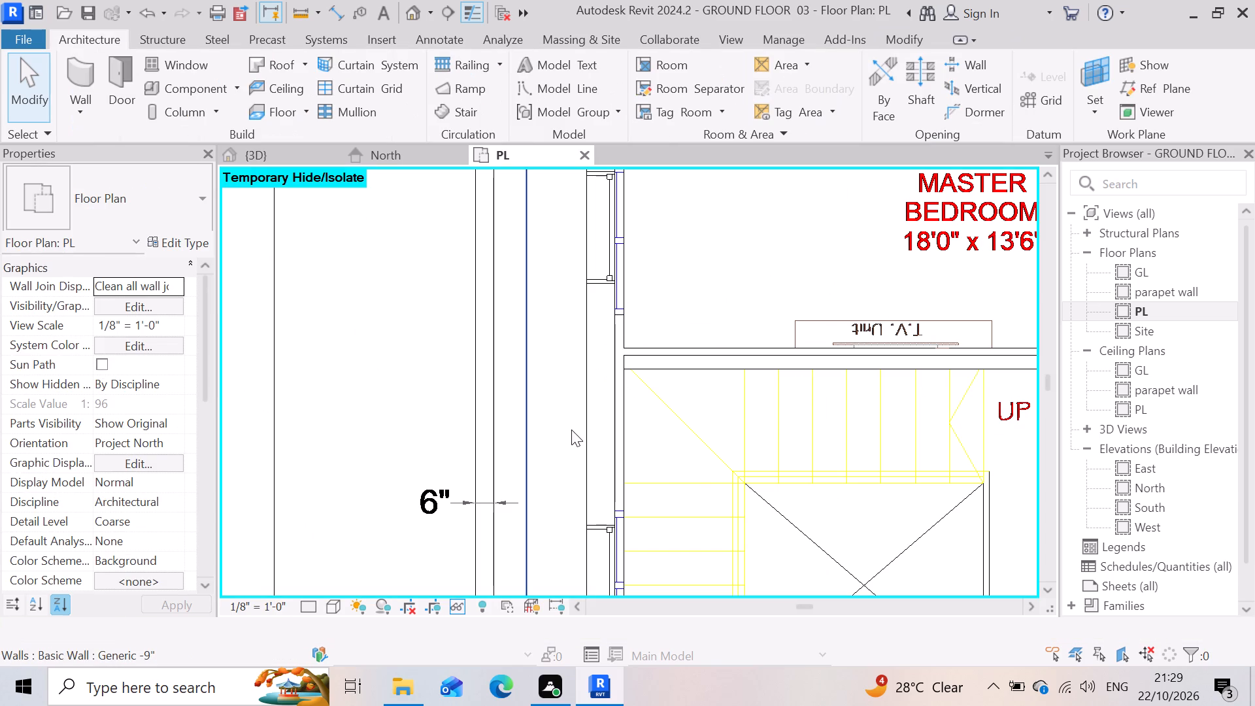
Start a new stair with a sketched run and draw its boundary line along the master bedroom wall from the UP end to the exterior wall.
{"action": "scroll", "coordinate": [490, 418], "scroll_direction": "down", "scroll_amount": 3}
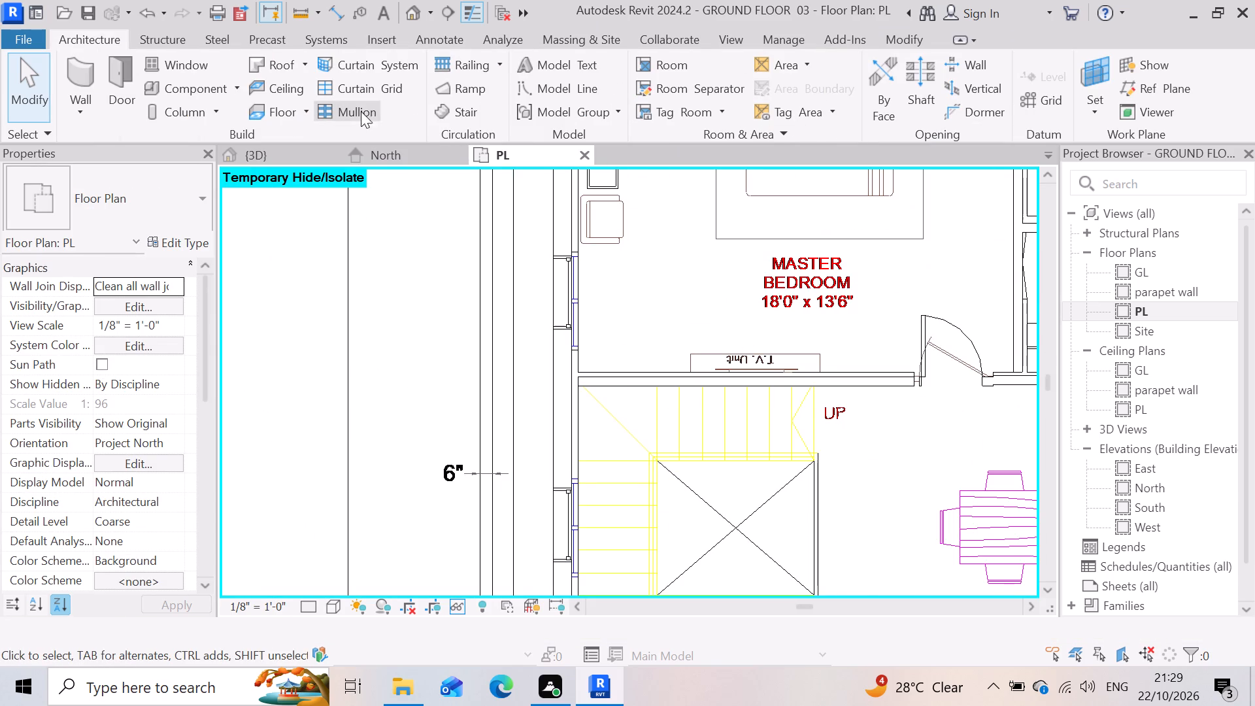
{"action": "double_click", "coordinate": [468, 110]}
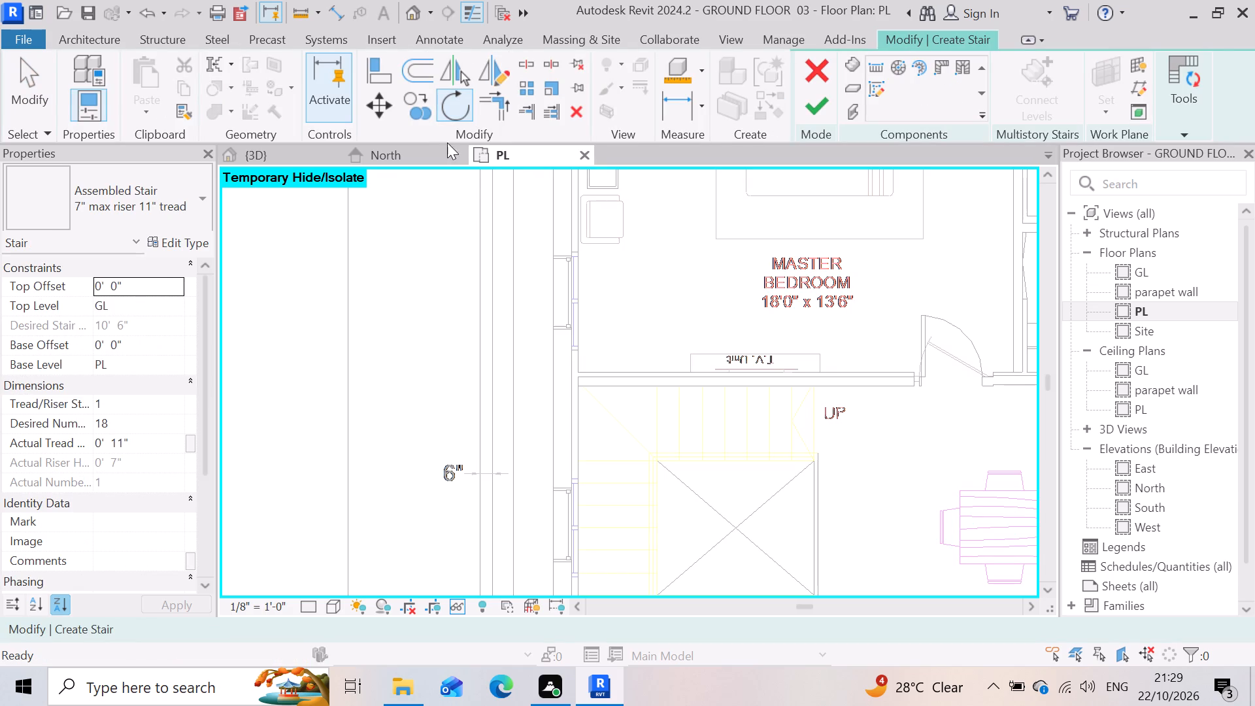
{"action": "scroll", "coordinate": [839, 524], "scroll_direction": "up", "scroll_amount": 4}
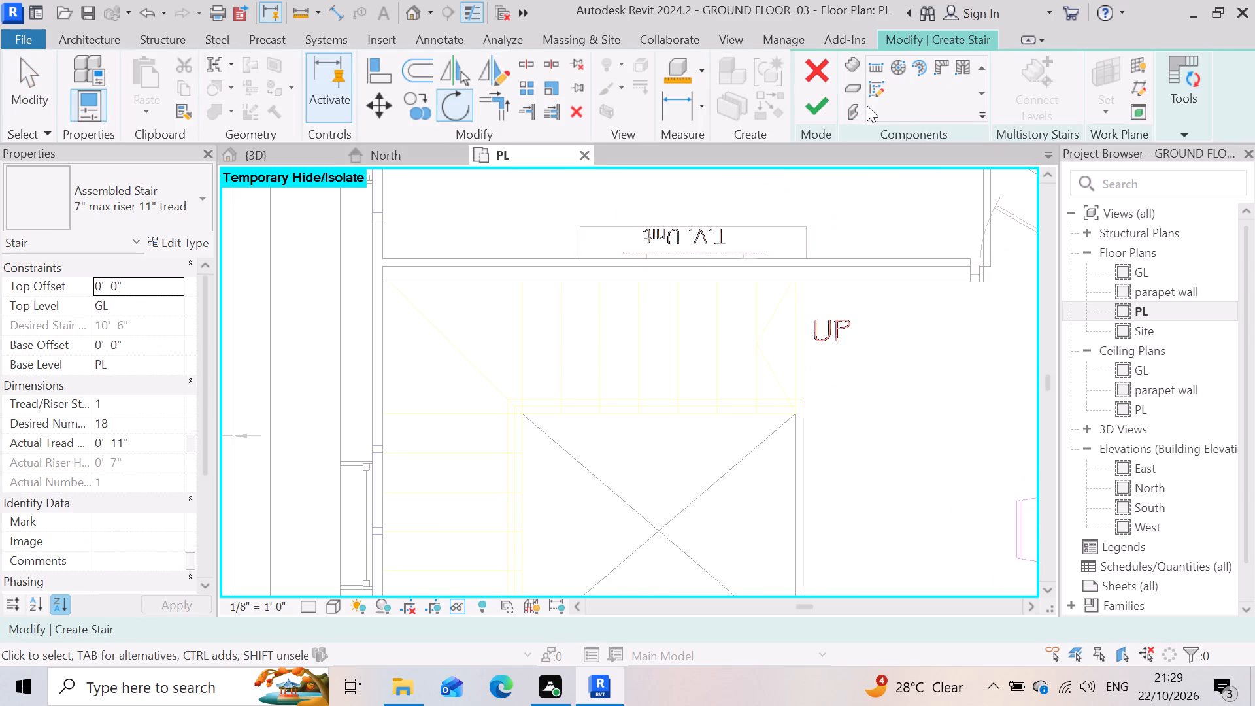
{"action": "left_click", "coordinate": [871, 97]}
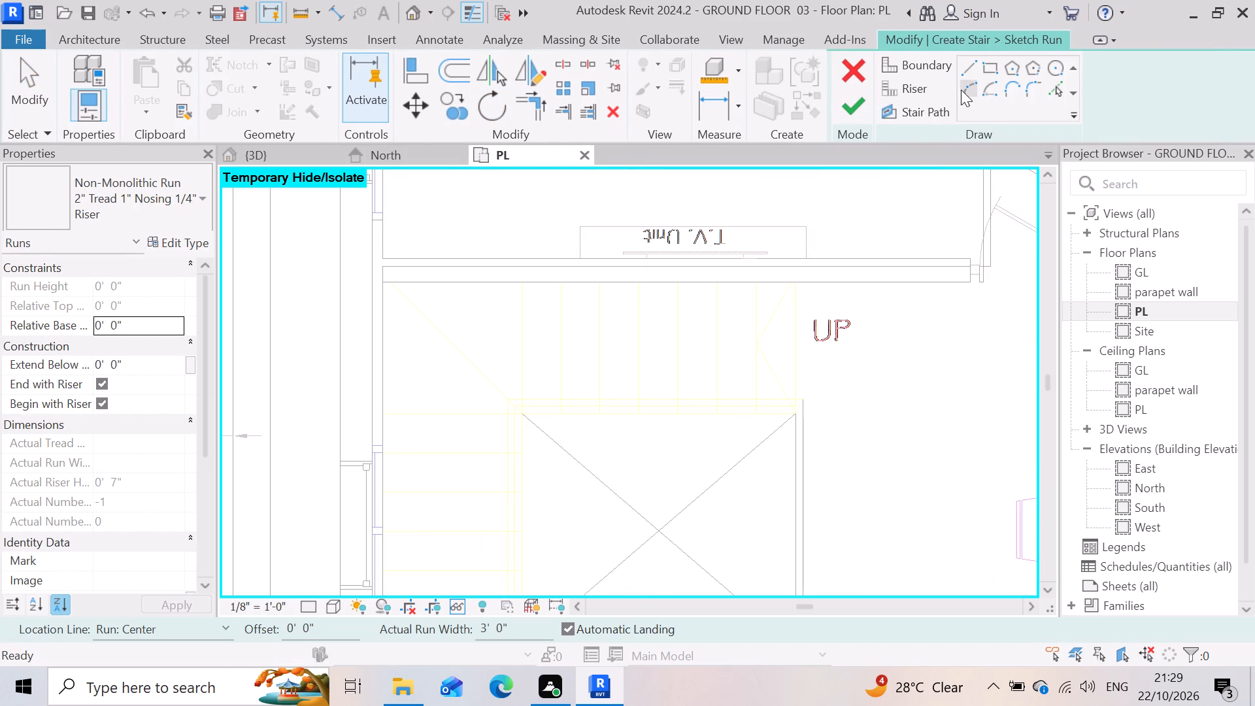
{"action": "left_click", "coordinate": [967, 67]}
{"action": "scroll", "coordinate": [868, 307], "scroll_direction": "up", "scroll_amount": 2}
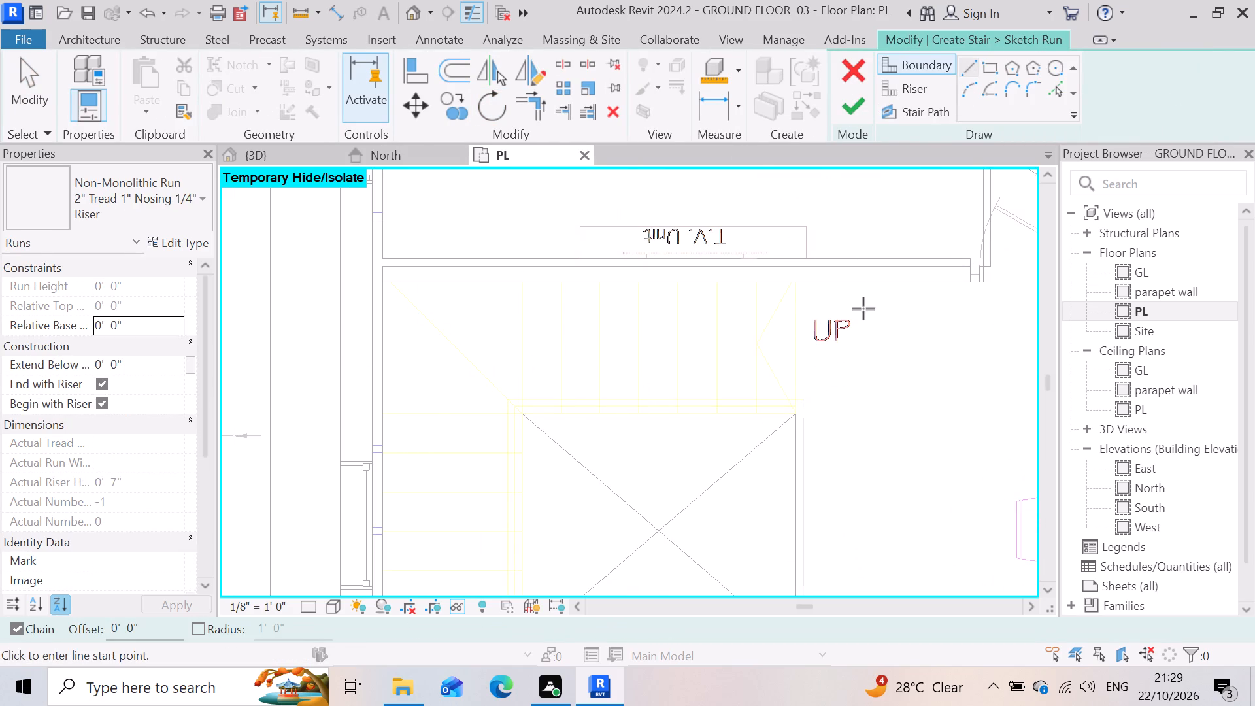
{"action": "scroll", "coordinate": [863, 309], "scroll_direction": "up", "scroll_amount": 1}
{"action": "scroll", "coordinate": [746, 295], "scroll_direction": "up", "scroll_amount": 7}
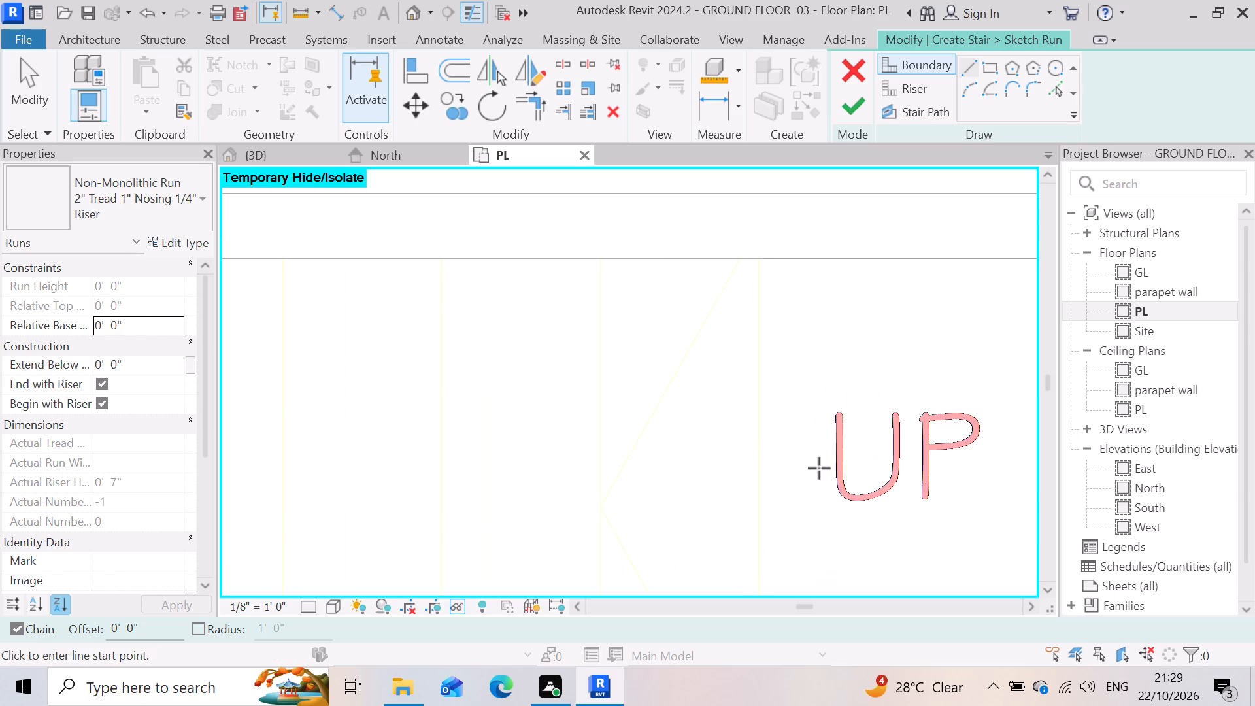
{"action": "scroll", "coordinate": [830, 414], "scroll_direction": "down", "scroll_amount": 3}
{"action": "left_click", "coordinate": [783, 312]}
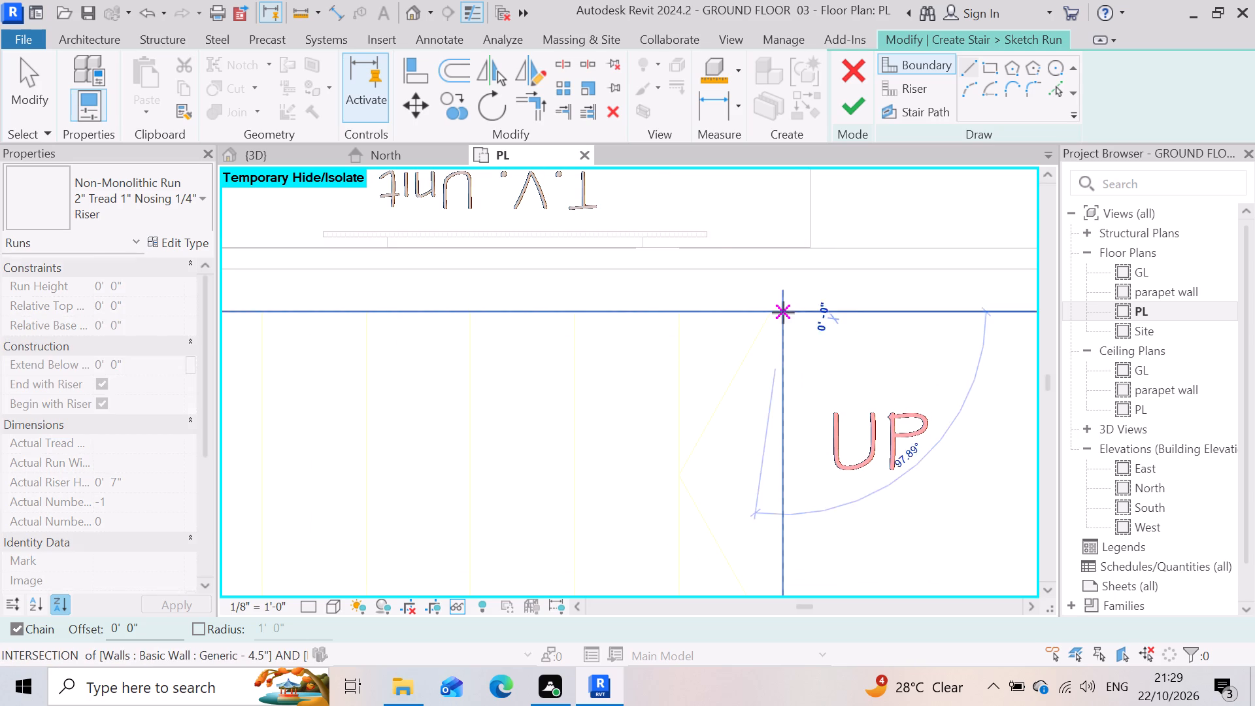
{"action": "scroll", "coordinate": [916, 406], "scroll_direction": "down", "scroll_amount": 8}
{"action": "scroll", "coordinate": [497, 400], "scroll_direction": "up", "scroll_amount": 5}
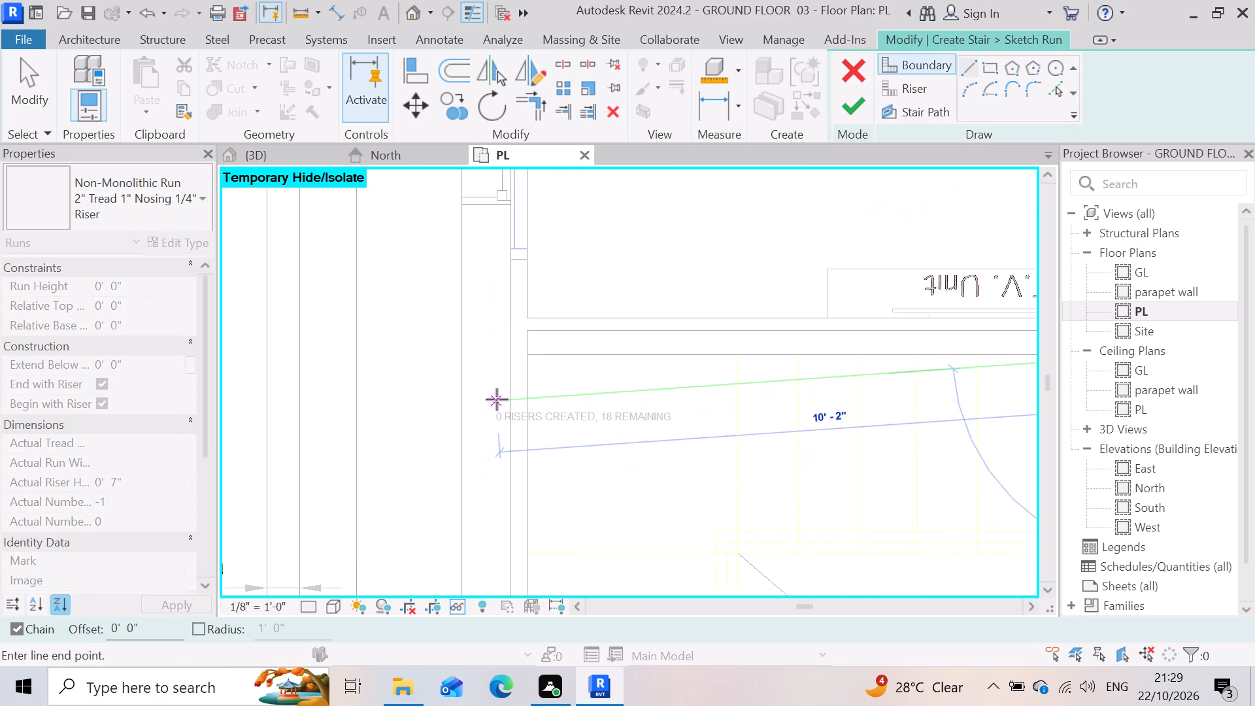
{"action": "scroll", "coordinate": [497, 399], "scroll_direction": "up", "scroll_amount": 3}
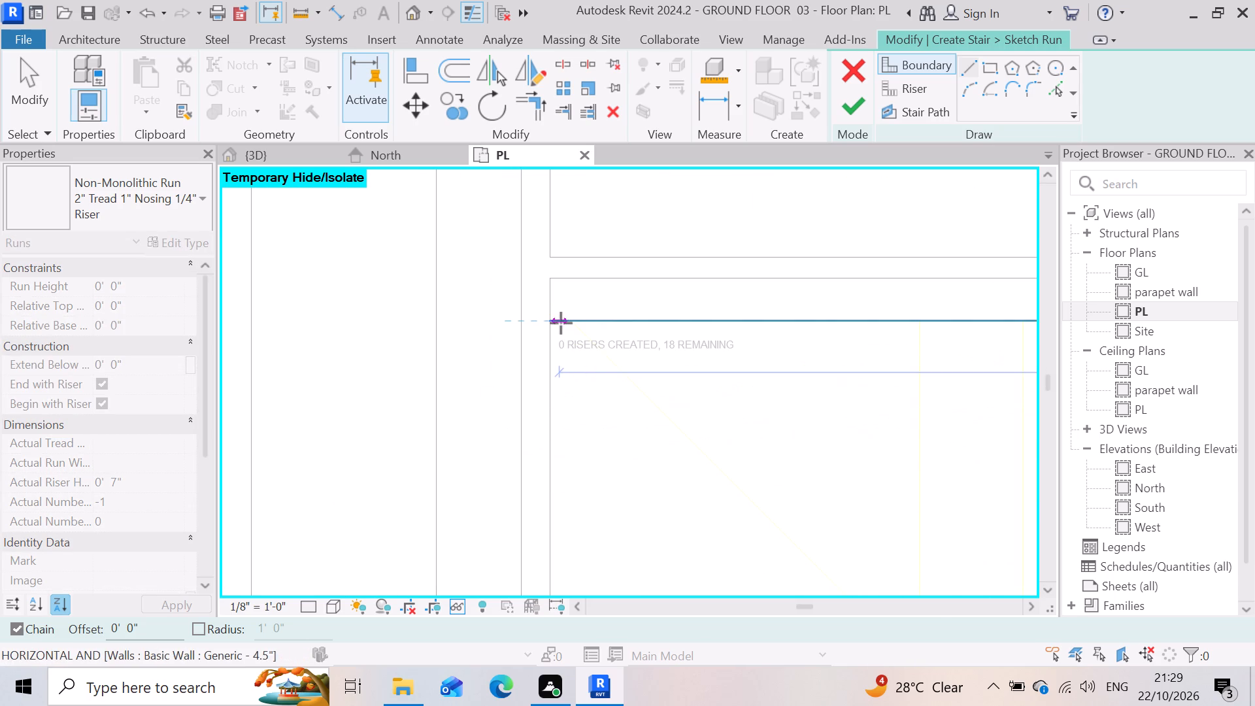
{"action": "left_click", "coordinate": [550, 323]}
Continue the outer boundary along the exterior wall to the toilet wall, then about 9'-9" along that wall to the DN end.
{"action": "scroll", "coordinate": [599, 345], "scroll_direction": "down", "scroll_amount": 9}
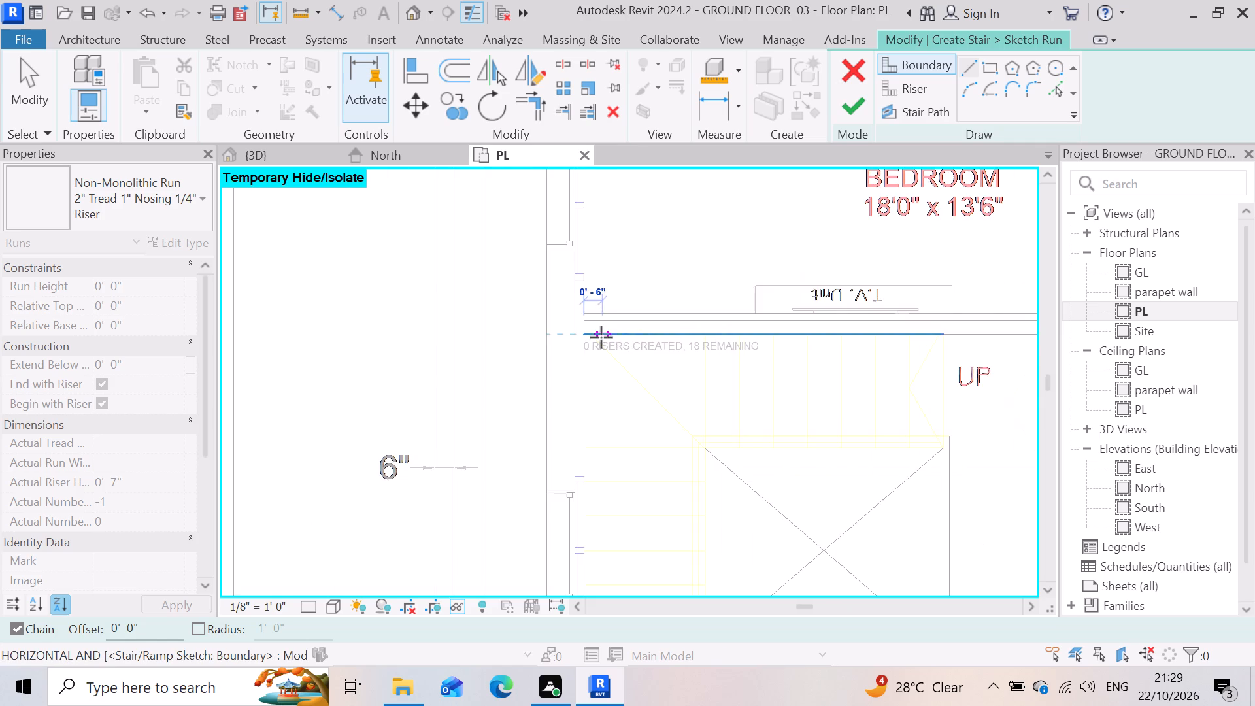
{"action": "scroll", "coordinate": [601, 337], "scroll_direction": "down", "scroll_amount": 6}
{"action": "scroll", "coordinate": [558, 541], "scroll_direction": "up", "scroll_amount": 4}
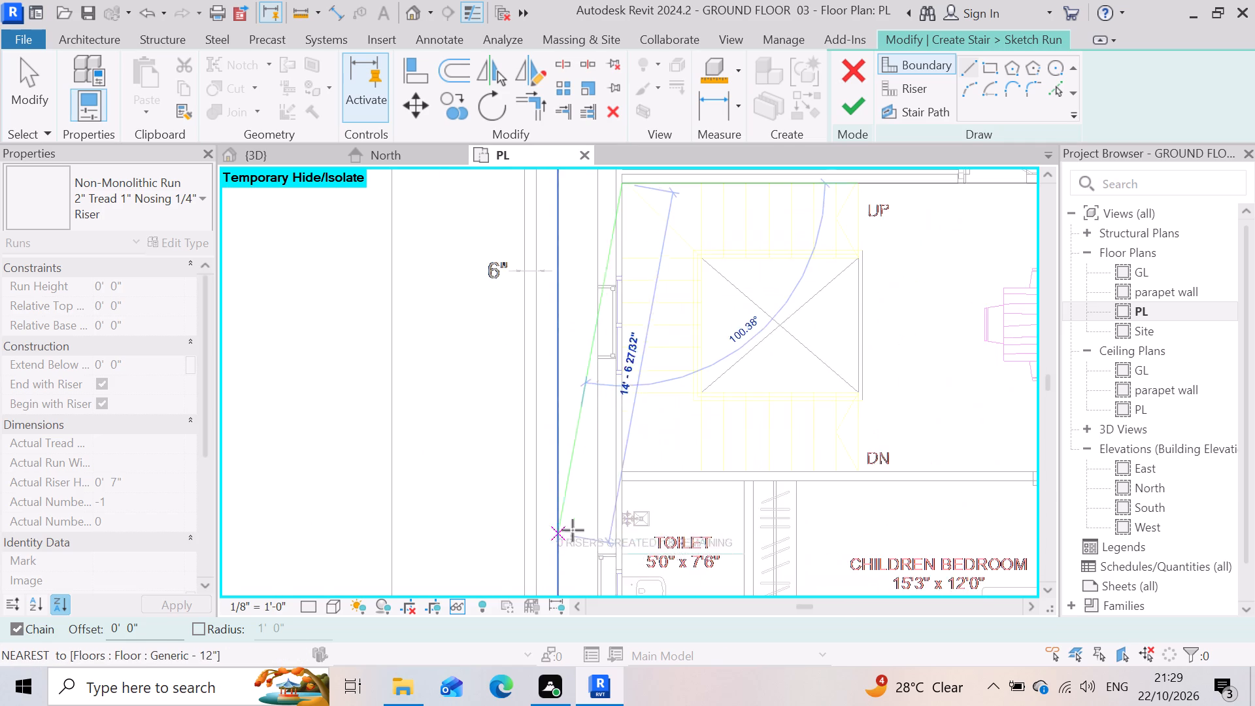
{"action": "scroll", "coordinate": [595, 522], "scroll_direction": "up", "scroll_amount": 3}
{"action": "scroll", "coordinate": [651, 477], "scroll_direction": "up", "scroll_amount": 7}
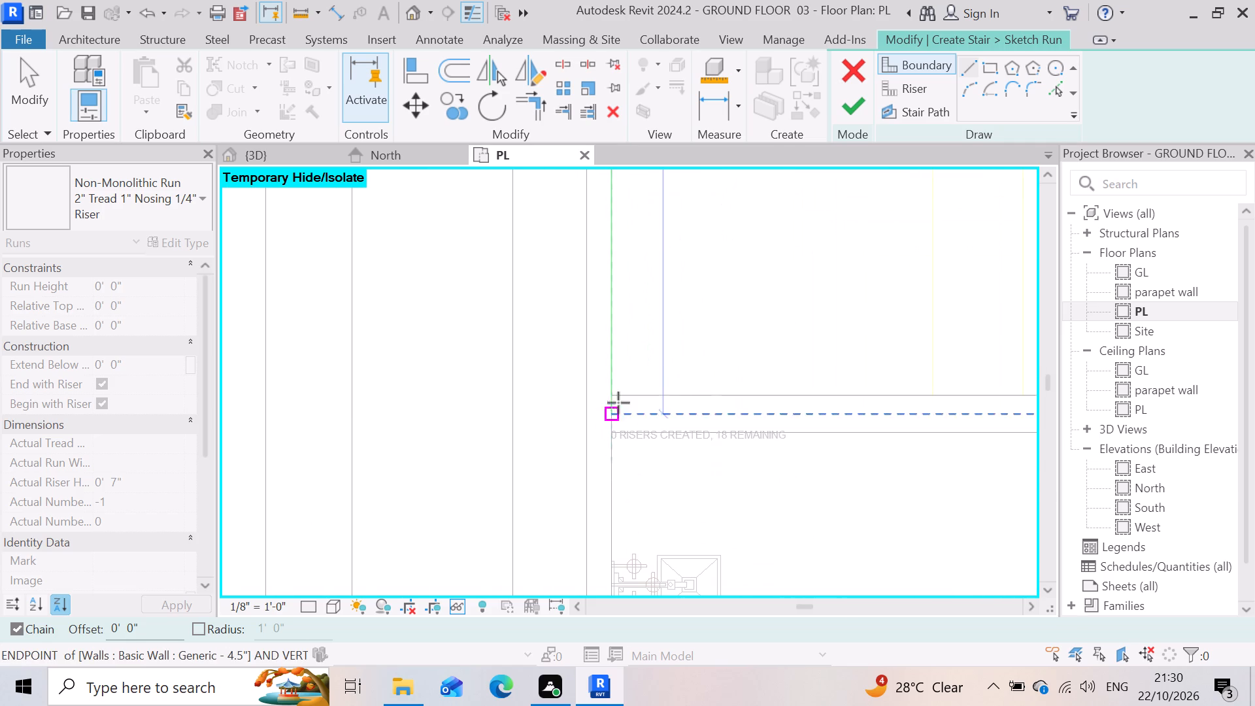
{"action": "left_click", "coordinate": [618, 399]}
{"action": "scroll", "coordinate": [605, 412], "scroll_direction": "down", "scroll_amount": 9}
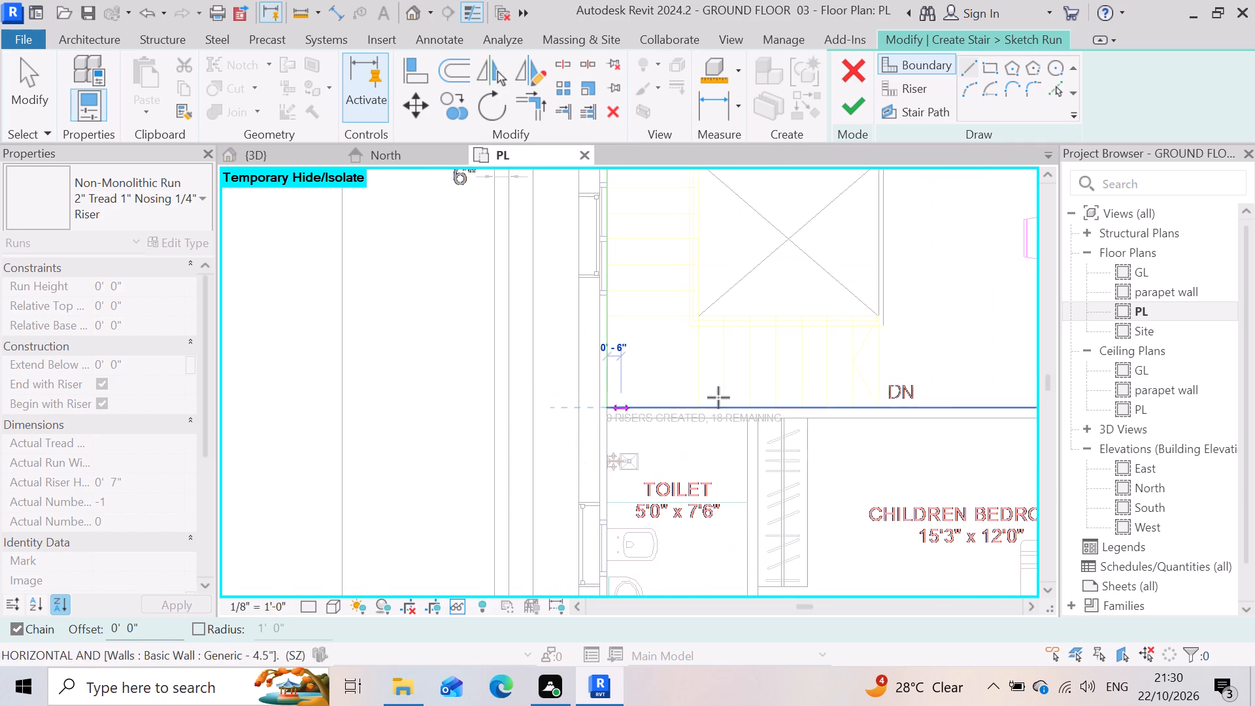
{"action": "scroll", "coordinate": [880, 414], "scroll_direction": "up", "scroll_amount": 7}
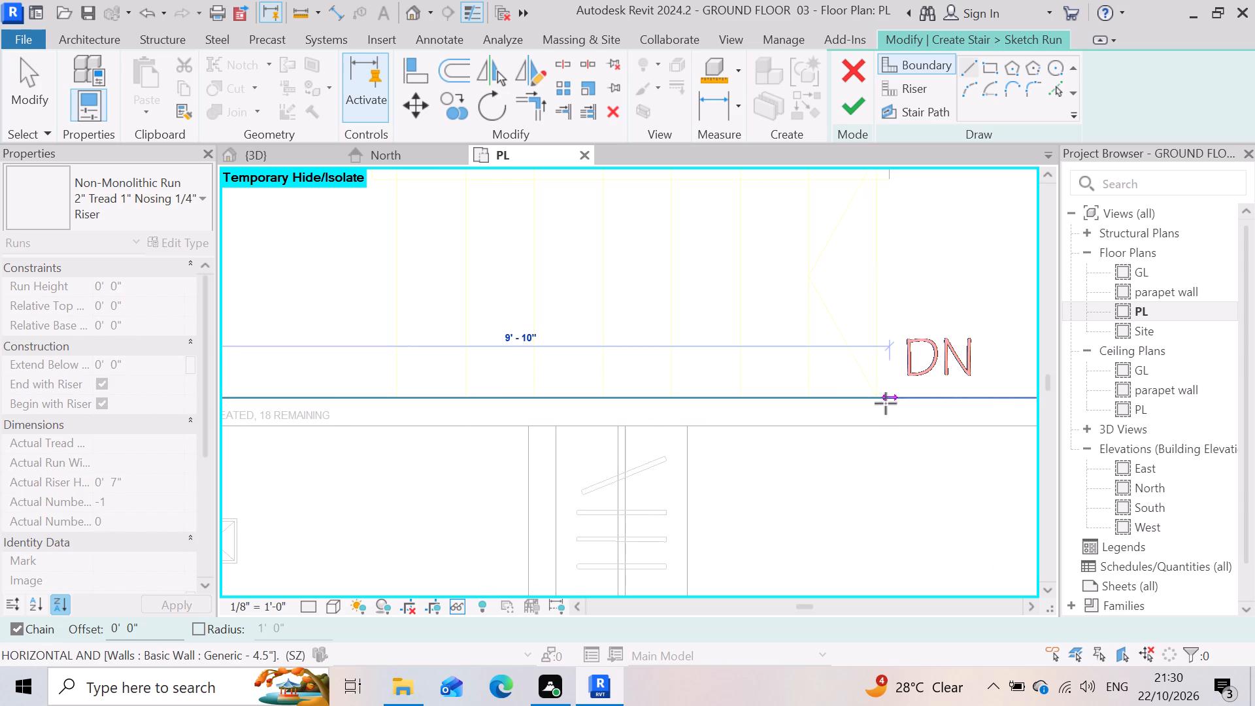
{"action": "left_click", "coordinate": [884, 403]}
{"action": "scroll", "coordinate": [884, 403], "scroll_direction": "down", "scroll_amount": 9}
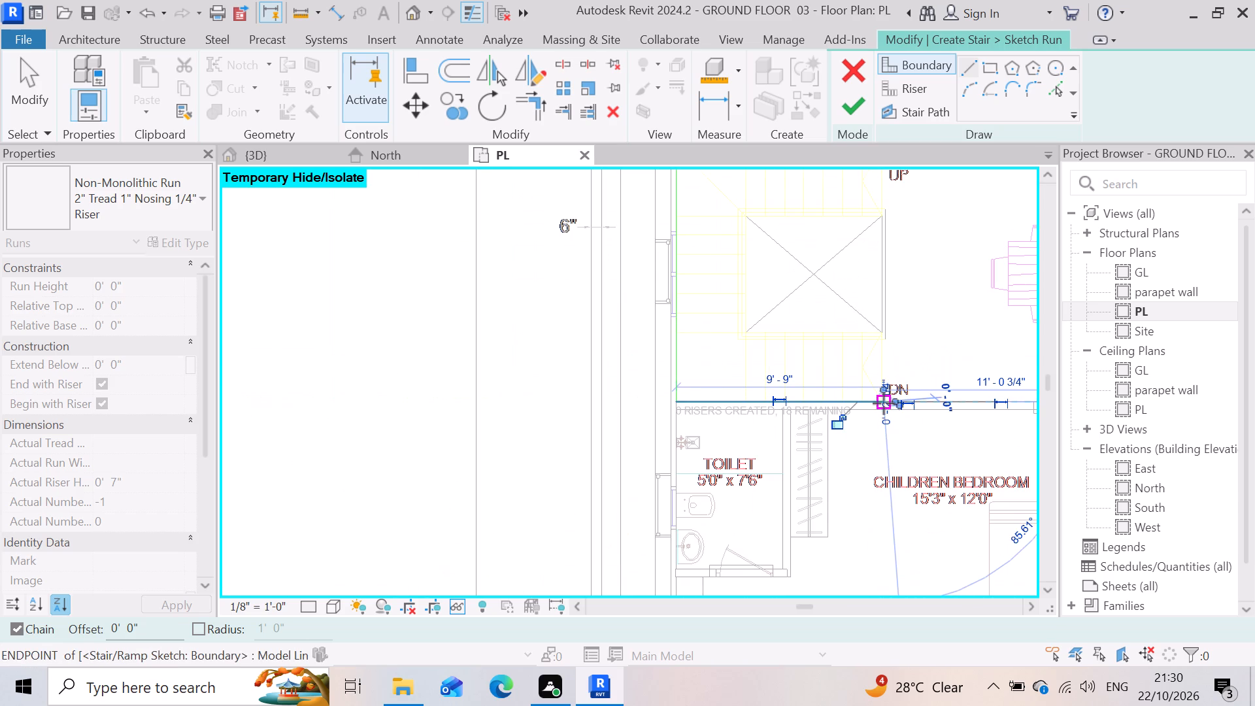
{"action": "key", "text": "Escape"}
Draw the inner boundary along the DN flight, about 6'-5" from the void's DN-end corner to its corner nearest the exterior wall.
{"action": "scroll", "coordinate": [844, 321], "scroll_direction": "up", "scroll_amount": 4}
{"action": "scroll", "coordinate": [911, 348], "scroll_direction": "up", "scroll_amount": 4}
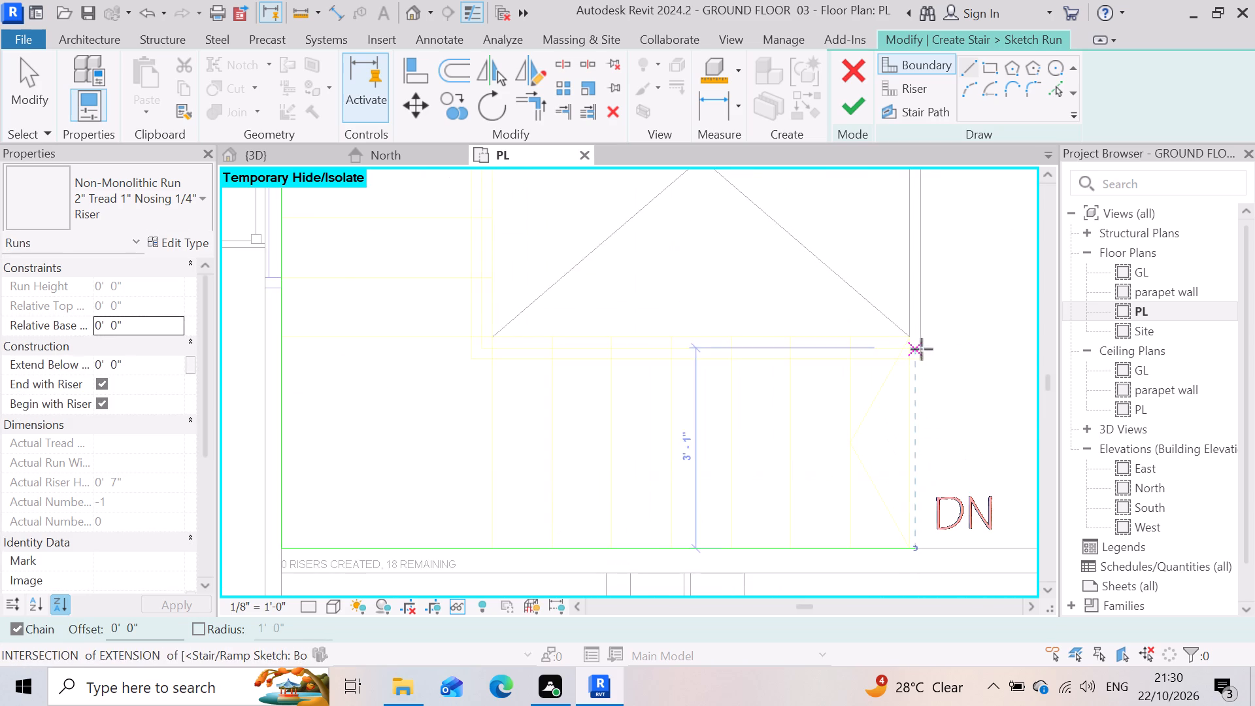
{"action": "scroll", "coordinate": [924, 350], "scroll_direction": "up", "scroll_amount": 3}
{"action": "left_click", "coordinate": [902, 330]}
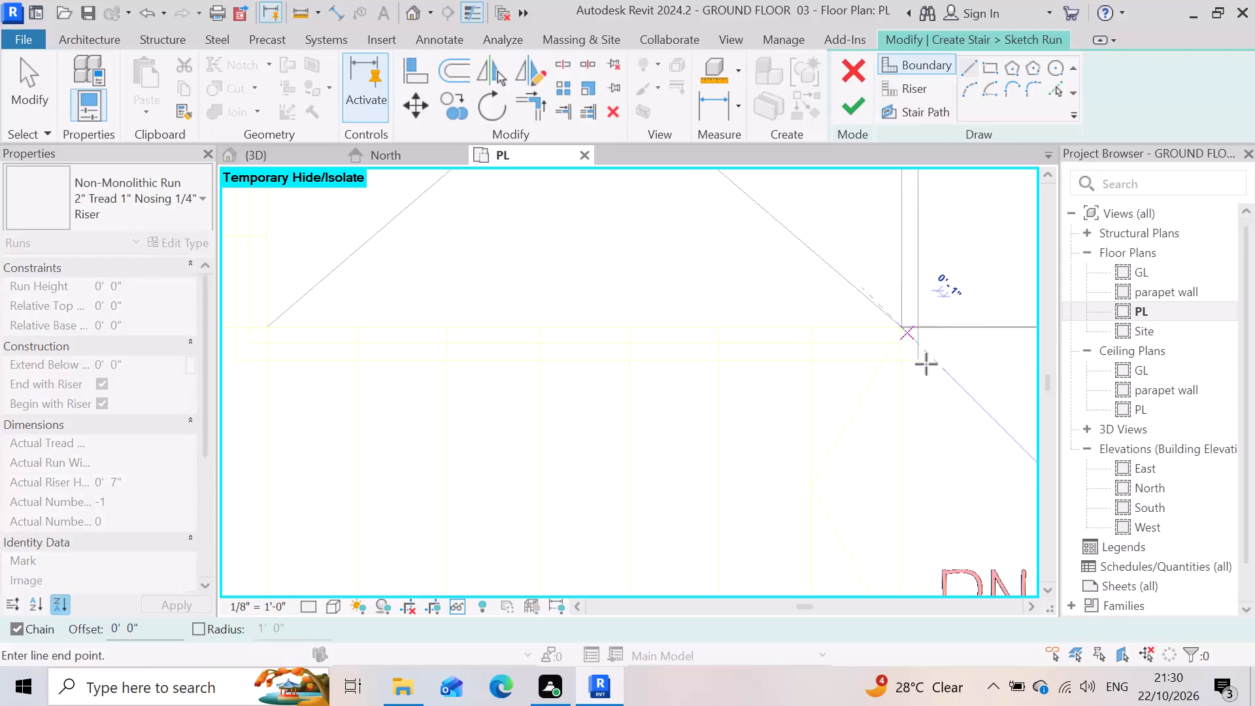
{"action": "scroll", "coordinate": [975, 414], "scroll_direction": "down", "scroll_amount": 9}
{"action": "scroll", "coordinate": [818, 397], "scroll_direction": "up", "scroll_amount": 8}
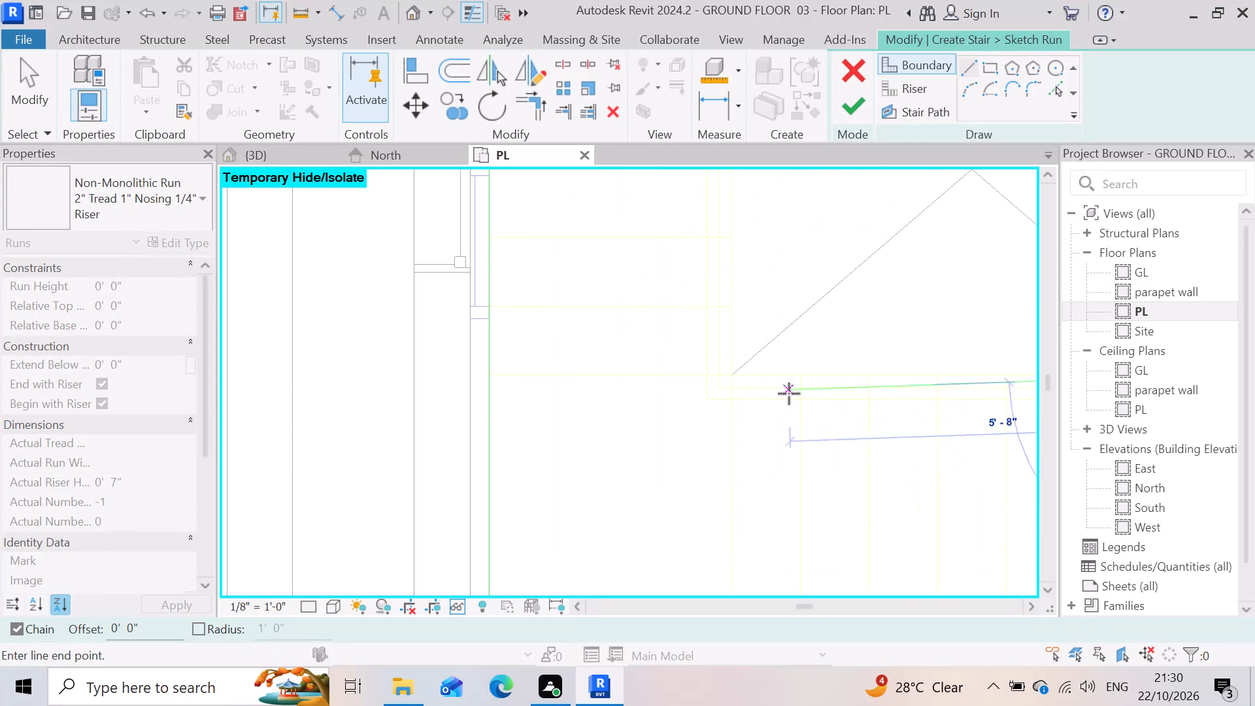
{"action": "scroll", "coordinate": [789, 394], "scroll_direction": "up", "scroll_amount": 2}
{"action": "left_click", "coordinate": [705, 373]}
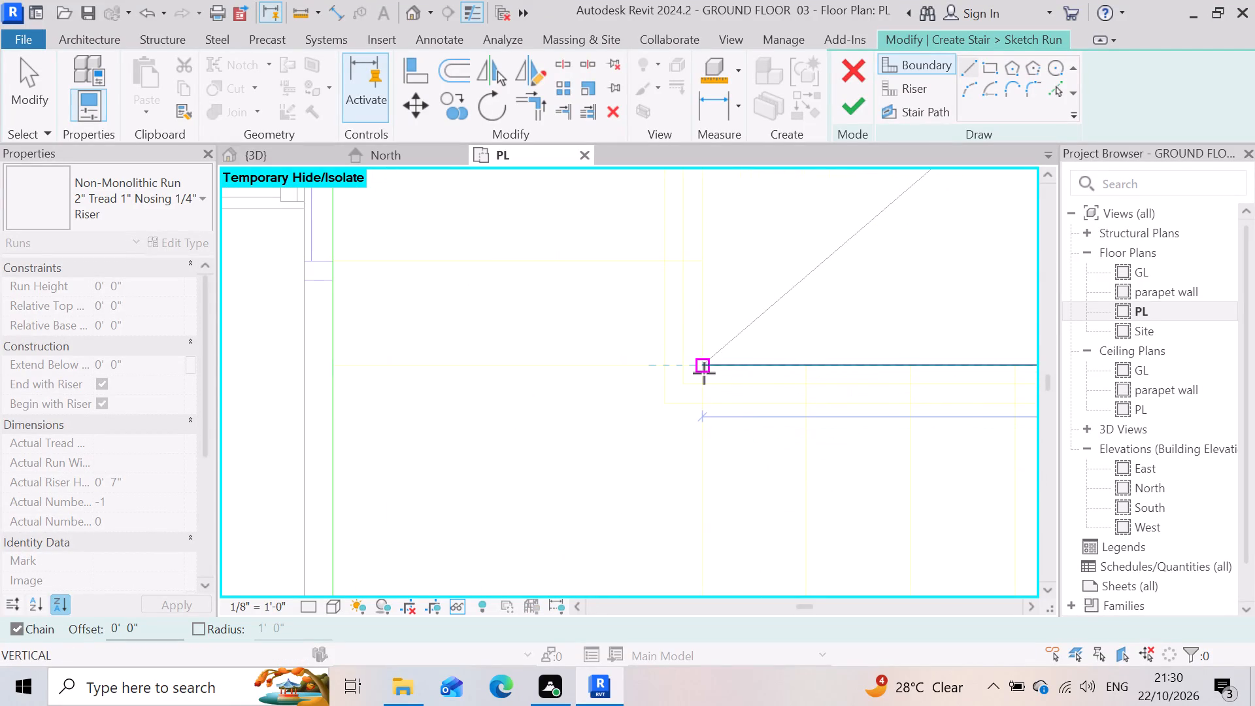
Continue the inner boundary along the void's exterior-wall side to the corner beside the UP flight.
{"action": "scroll", "coordinate": [761, 441], "scroll_direction": "down", "scroll_amount": 11}
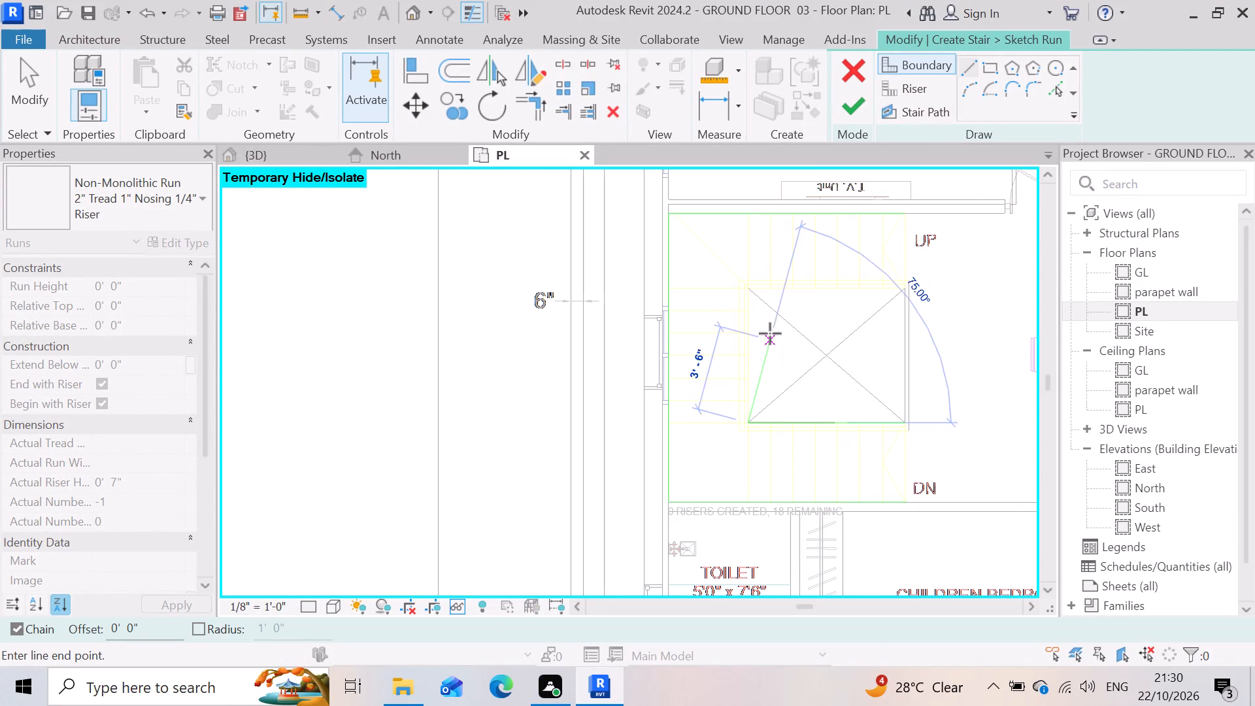
{"action": "scroll", "coordinate": [756, 312], "scroll_direction": "up", "scroll_amount": 13}
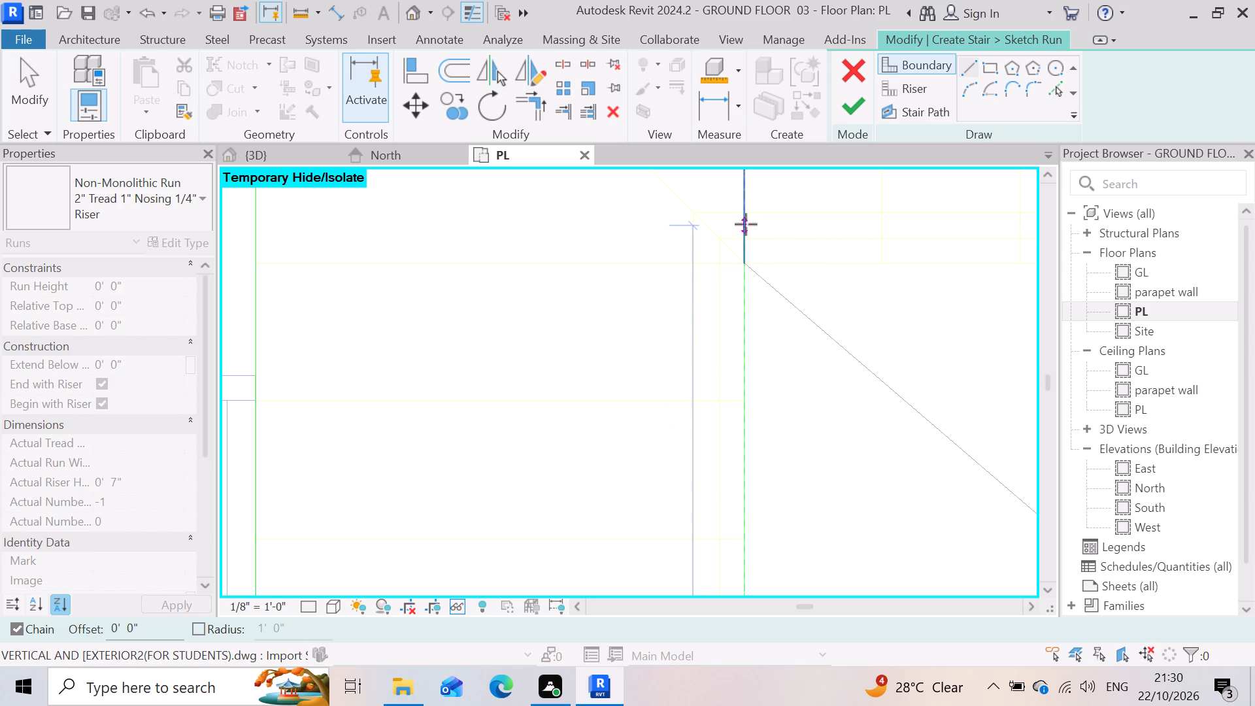
{"action": "scroll", "coordinate": [752, 392], "scroll_direction": "down", "scroll_amount": 7}
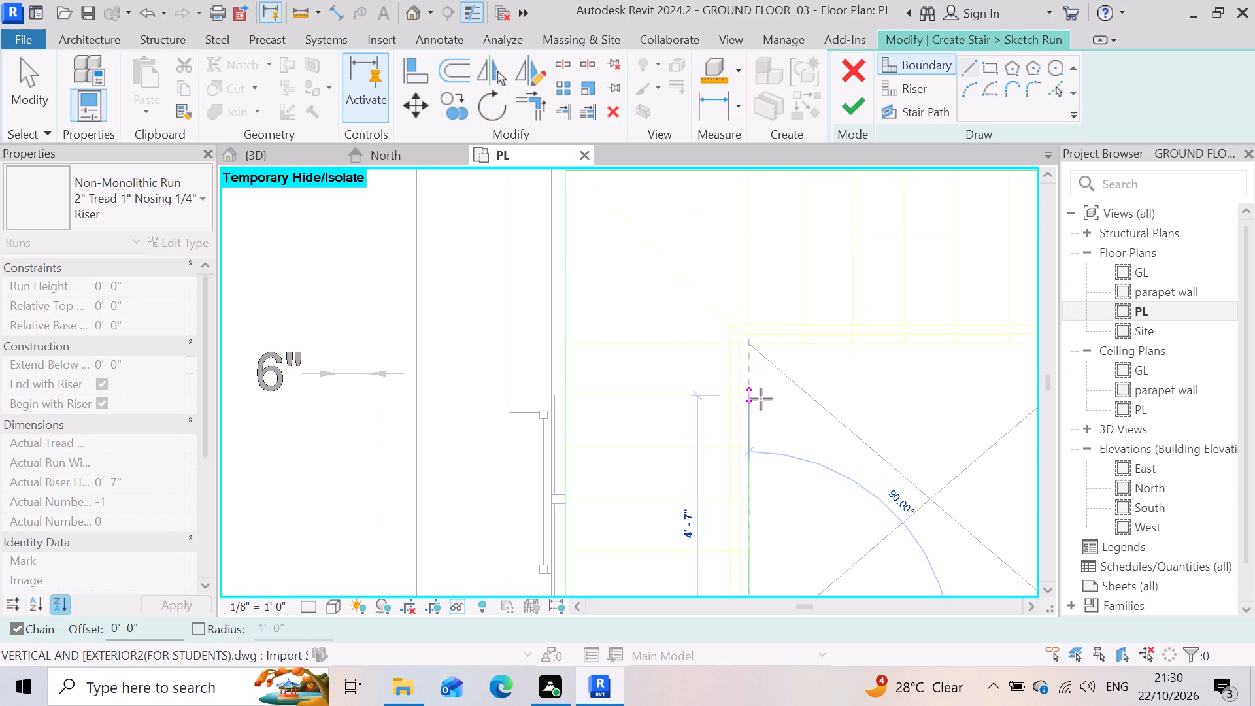
{"action": "scroll", "coordinate": [763, 391], "scroll_direction": "up", "scroll_amount": 3}
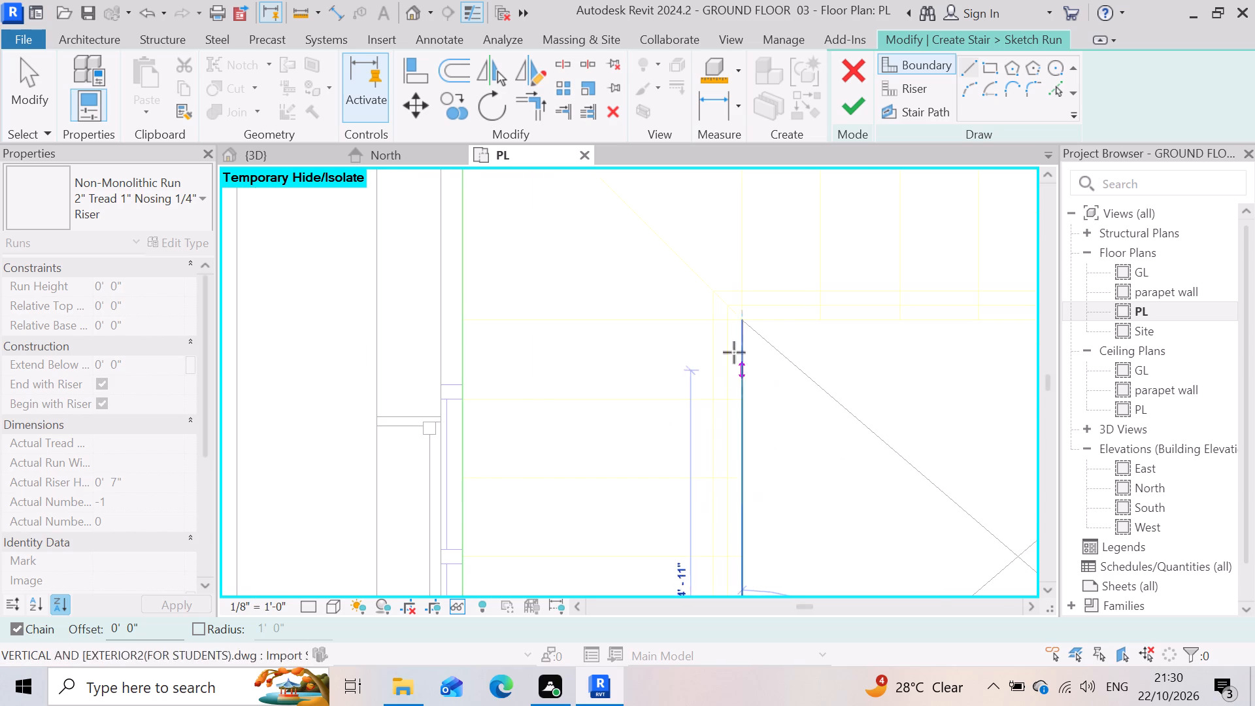
{"action": "scroll", "coordinate": [738, 337], "scroll_direction": "up", "scroll_amount": 8}
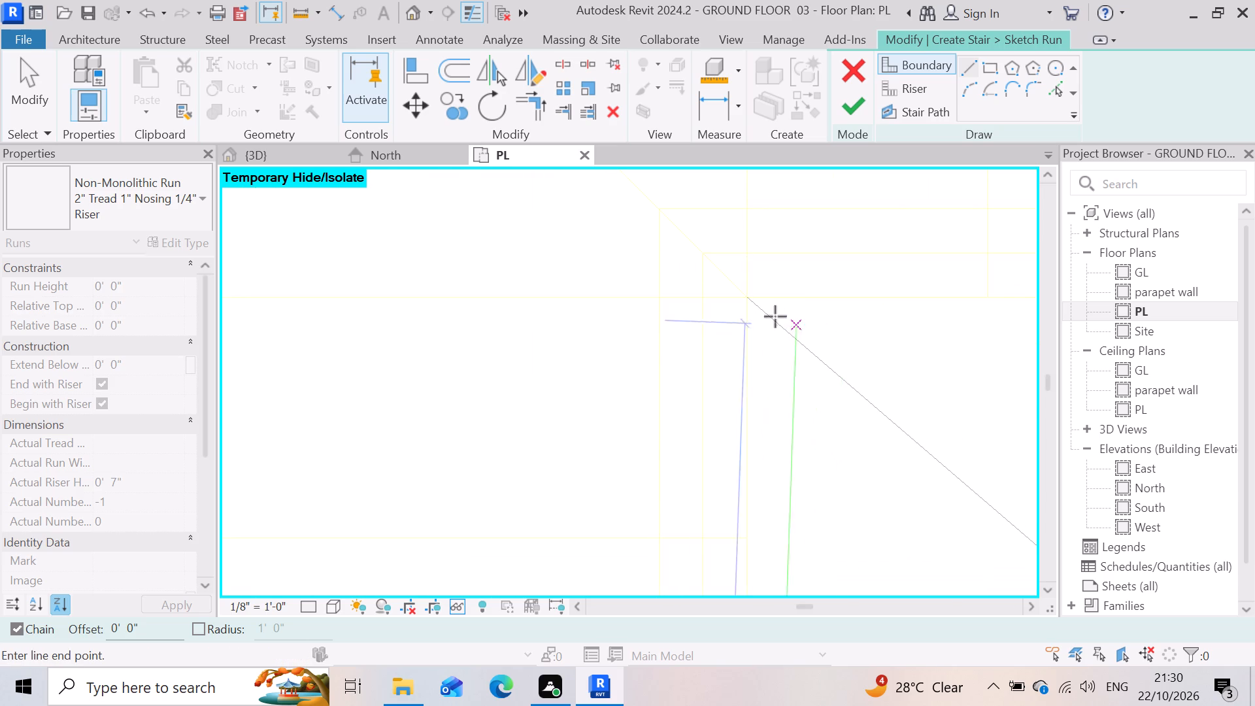
{"action": "left_click", "coordinate": [756, 298]}
Finish the inner boundary with a line about 6'-5" long along the void's UP-flight side to the UP end.
{"action": "scroll", "coordinate": [728, 355], "scroll_direction": "down", "scroll_amount": 10}
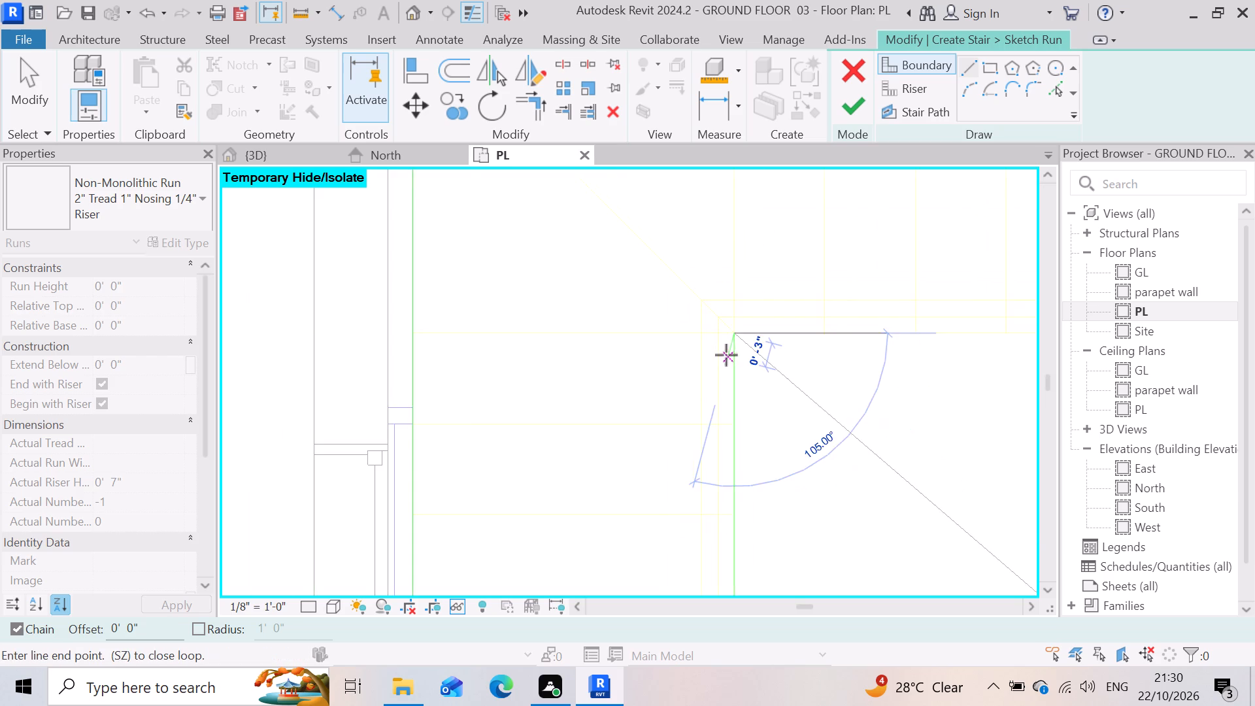
{"action": "scroll", "coordinate": [726, 355], "scroll_direction": "down", "scroll_amount": 7}
{"action": "scroll", "coordinate": [846, 362], "scroll_direction": "up", "scroll_amount": 6}
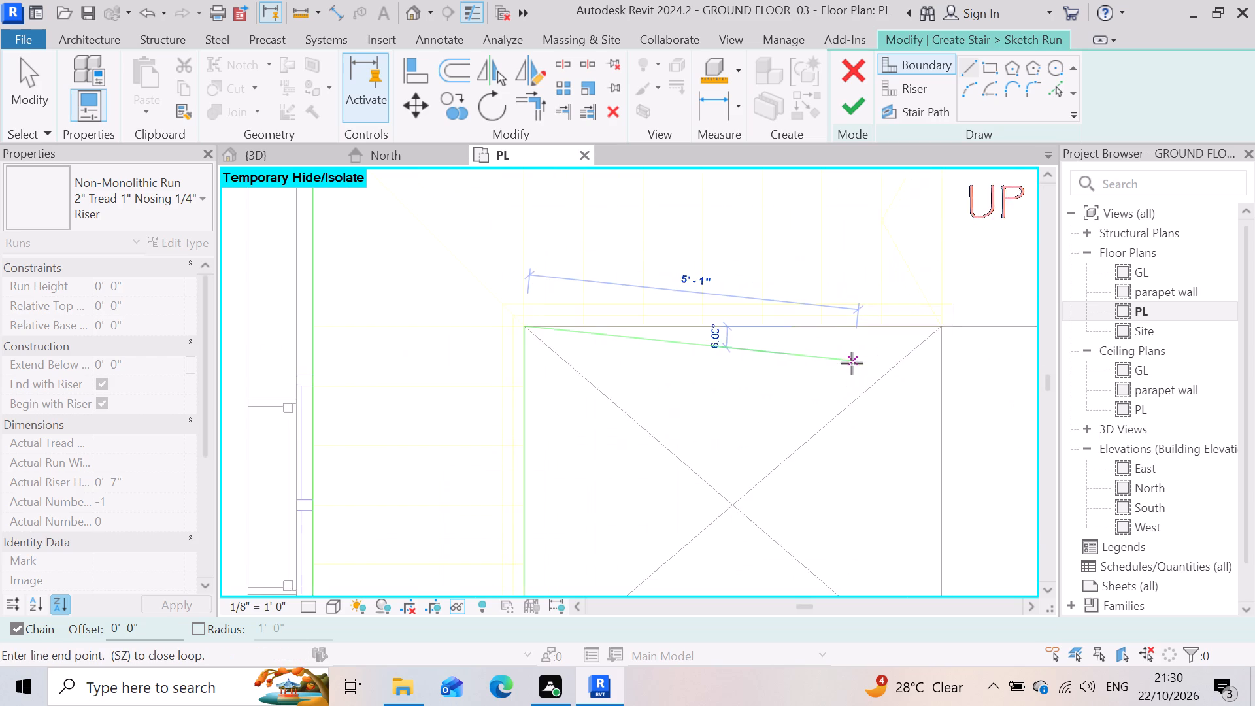
{"action": "scroll", "coordinate": [852, 363], "scroll_direction": "up", "scroll_amount": 2}
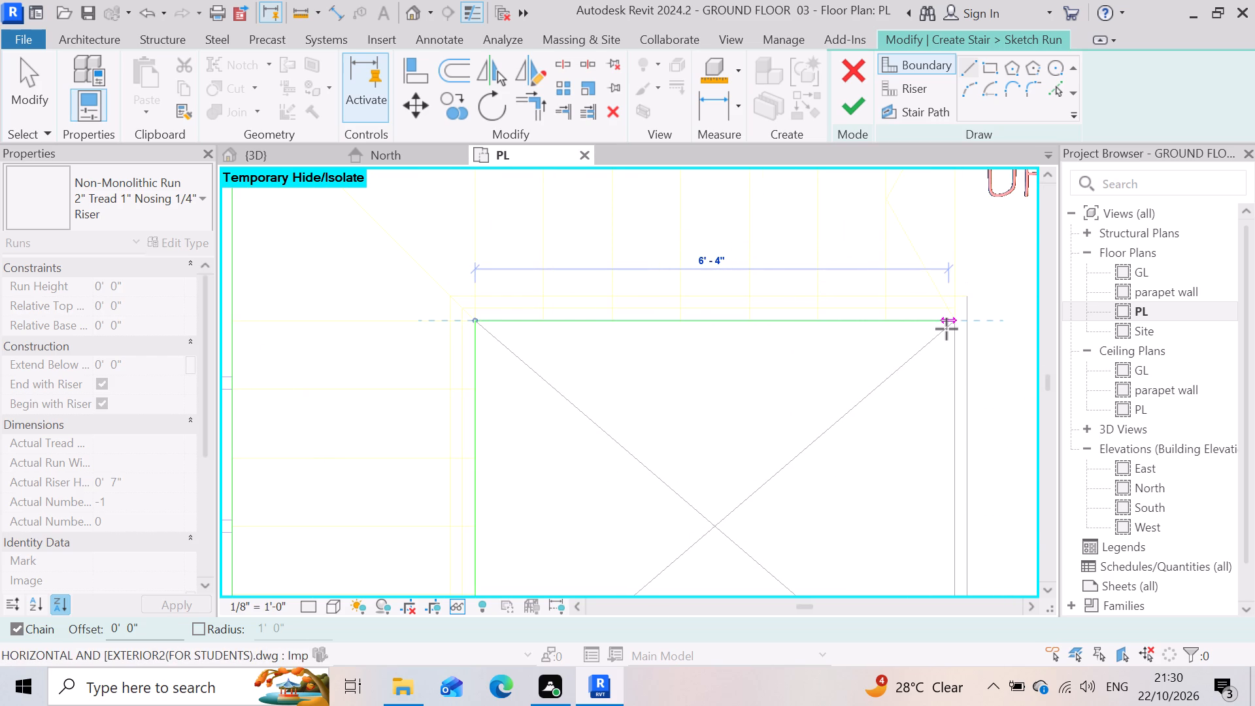
{"action": "scroll", "coordinate": [946, 328], "scroll_direction": "up", "scroll_amount": 10}
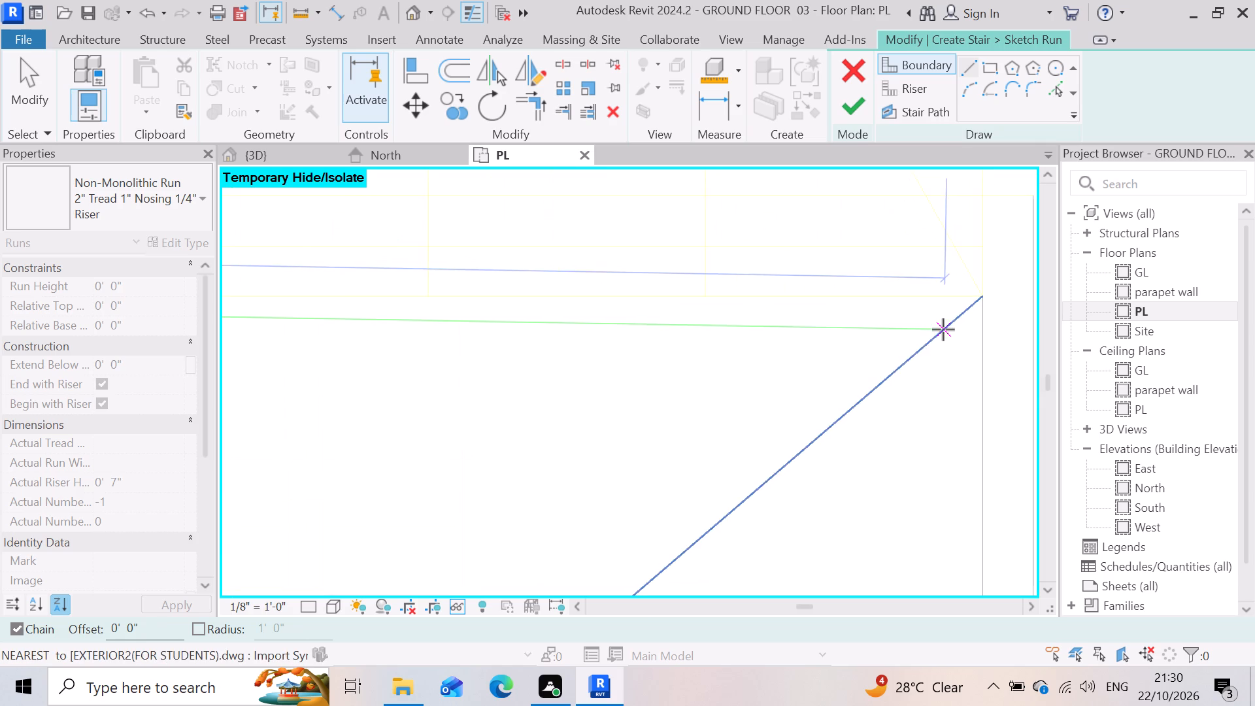
{"action": "left_click", "coordinate": [980, 302]}
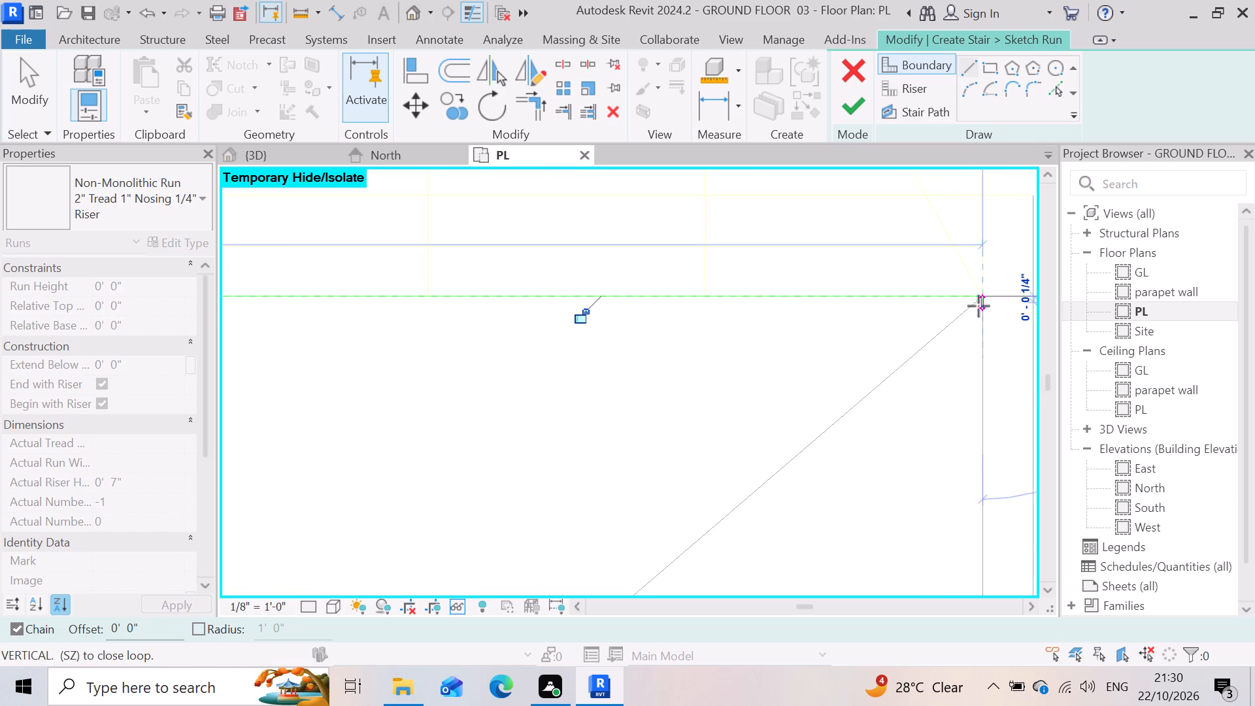
{"action": "scroll", "coordinate": [960, 336], "scroll_direction": "down", "scroll_amount": 3}
{"action": "key", "text": "Escape"}
{"action": "scroll", "coordinate": [934, 445], "scroll_direction": "down", "scroll_amount": 3}
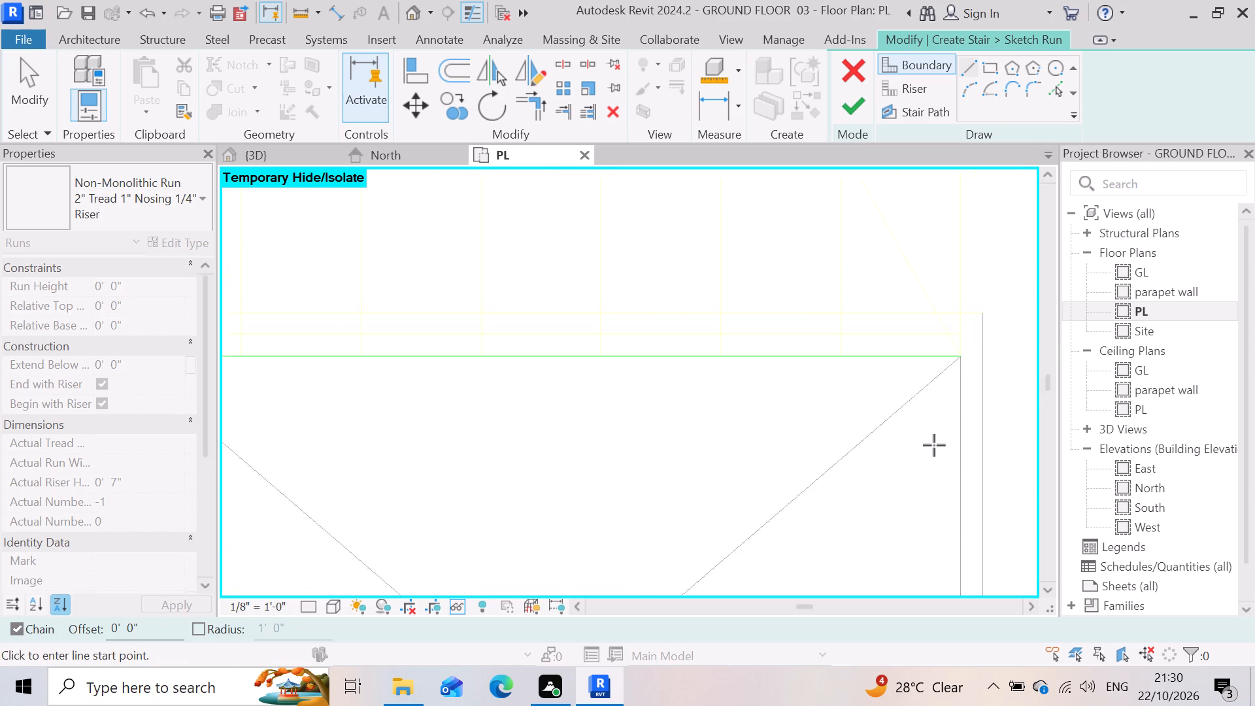
{"action": "scroll", "coordinate": [934, 445], "scroll_direction": "down", "scroll_amount": 7}
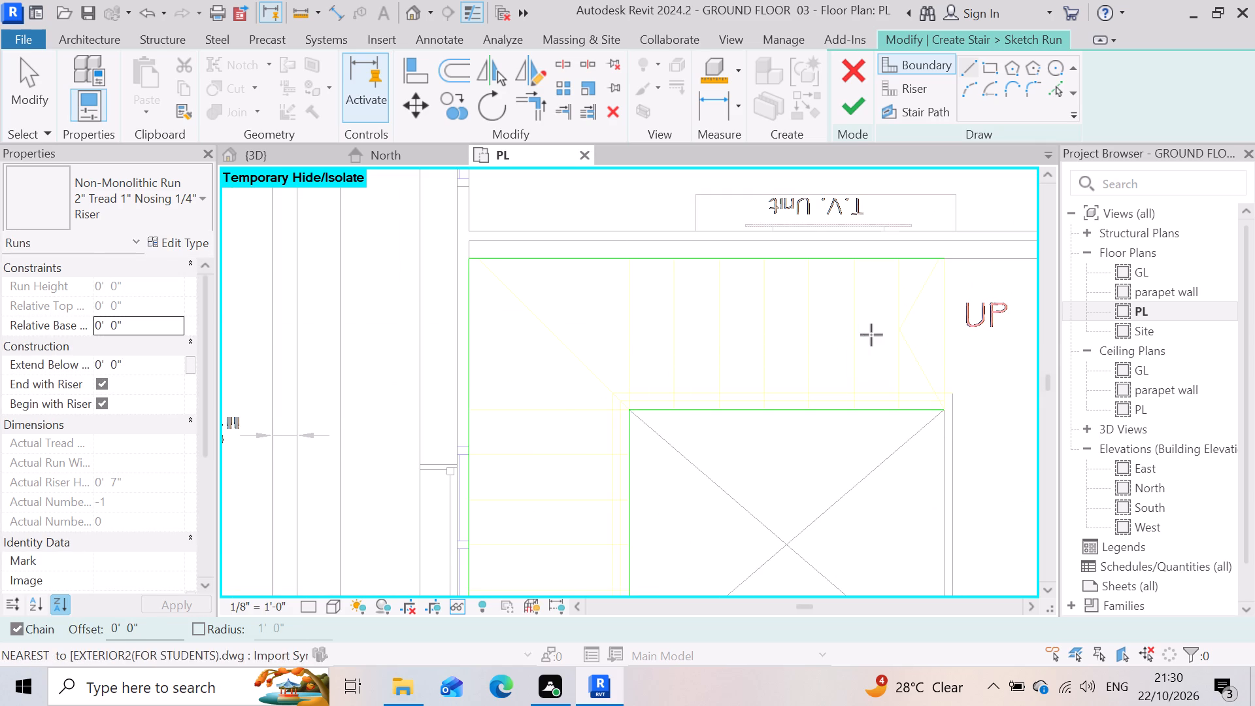
{"action": "scroll", "coordinate": [898, 224], "scroll_direction": "down", "scroll_amount": 3}
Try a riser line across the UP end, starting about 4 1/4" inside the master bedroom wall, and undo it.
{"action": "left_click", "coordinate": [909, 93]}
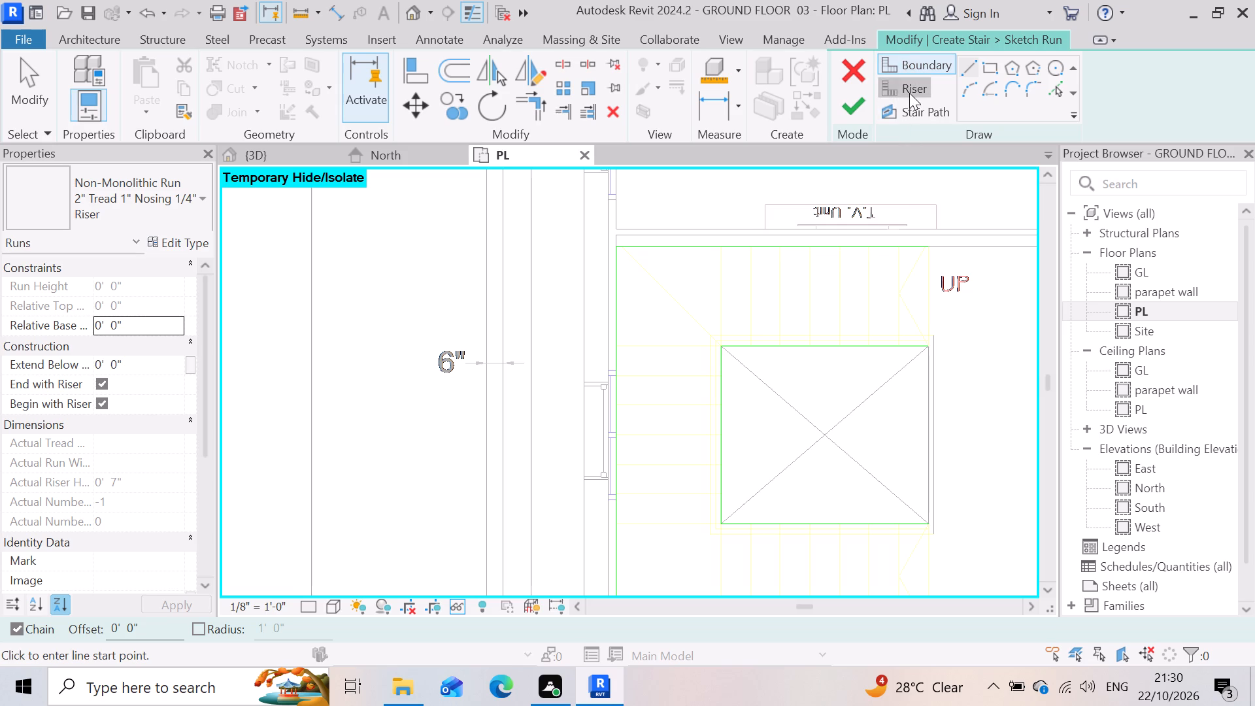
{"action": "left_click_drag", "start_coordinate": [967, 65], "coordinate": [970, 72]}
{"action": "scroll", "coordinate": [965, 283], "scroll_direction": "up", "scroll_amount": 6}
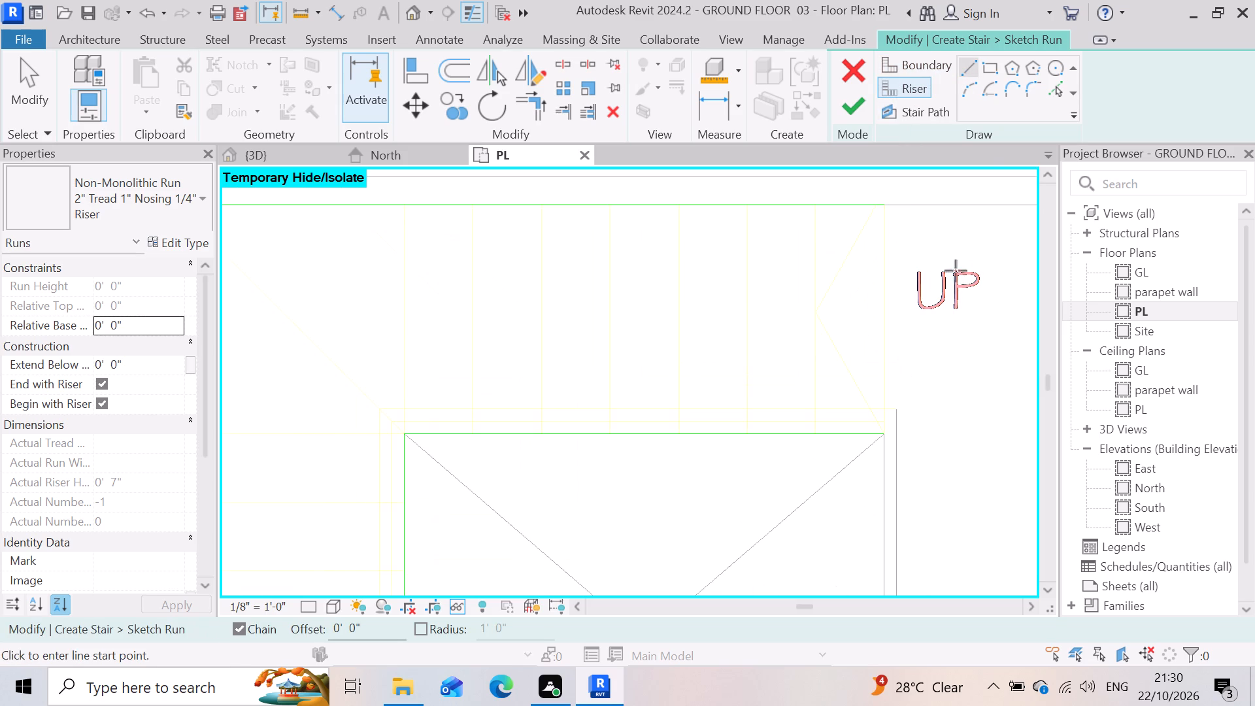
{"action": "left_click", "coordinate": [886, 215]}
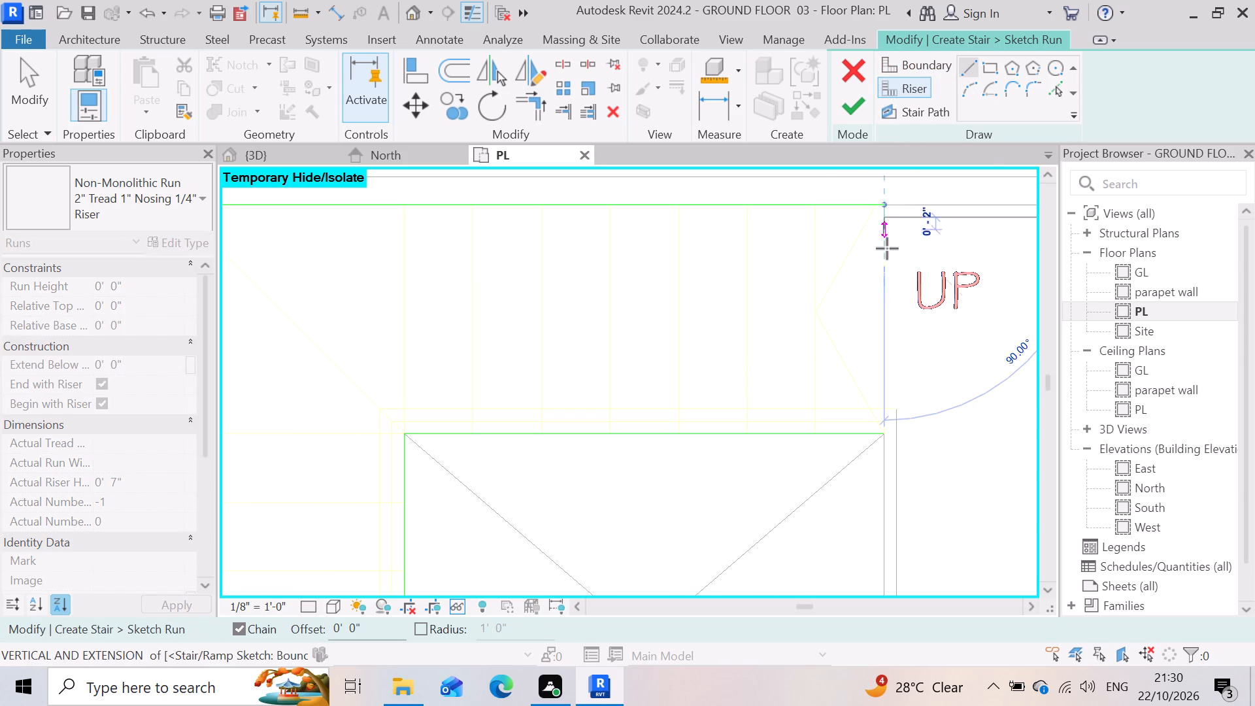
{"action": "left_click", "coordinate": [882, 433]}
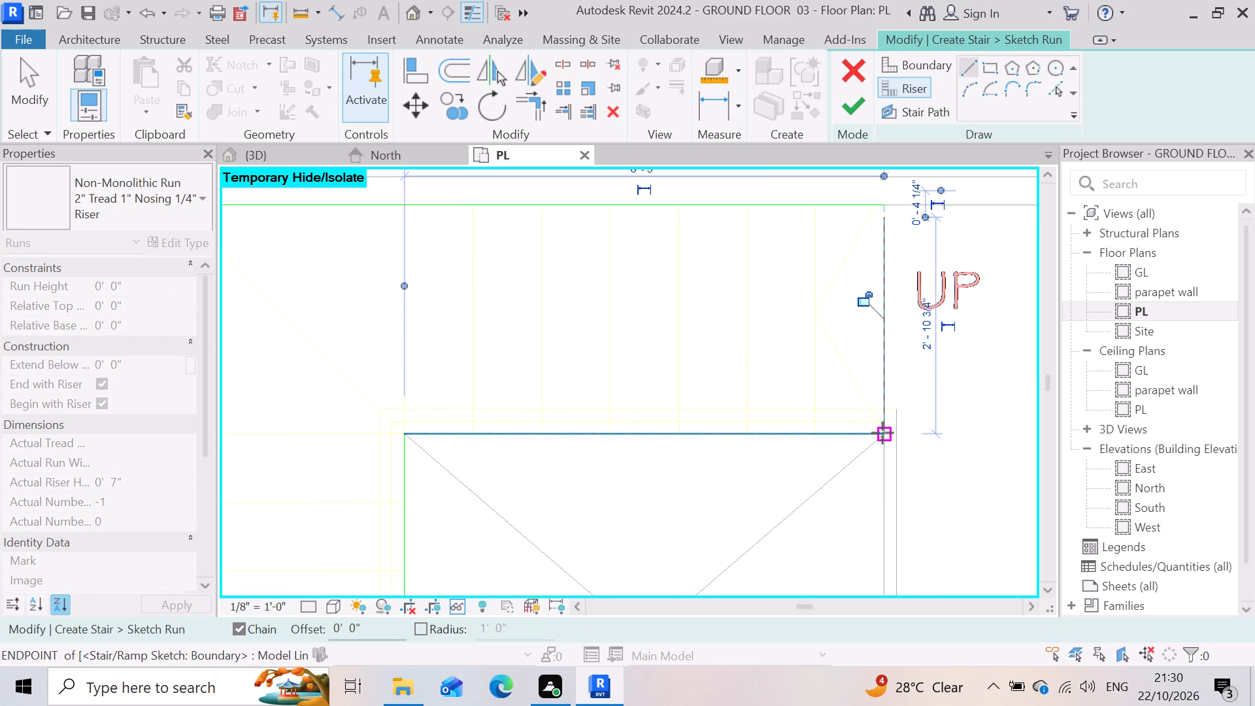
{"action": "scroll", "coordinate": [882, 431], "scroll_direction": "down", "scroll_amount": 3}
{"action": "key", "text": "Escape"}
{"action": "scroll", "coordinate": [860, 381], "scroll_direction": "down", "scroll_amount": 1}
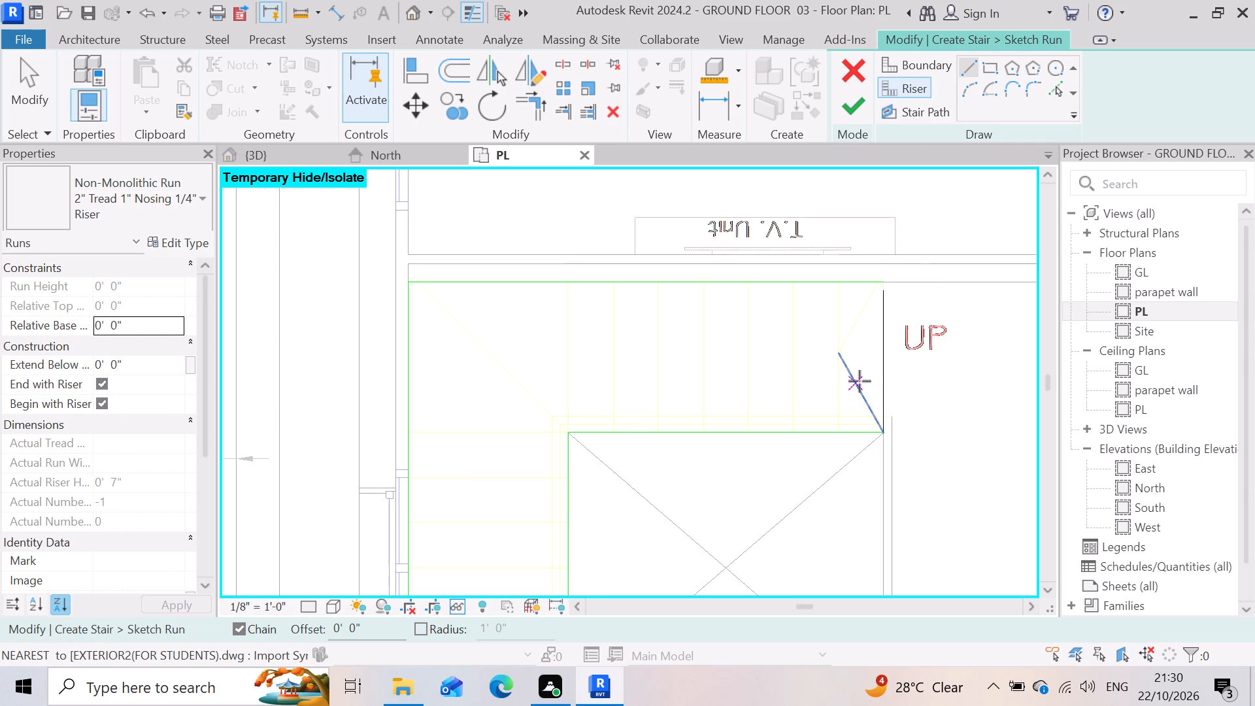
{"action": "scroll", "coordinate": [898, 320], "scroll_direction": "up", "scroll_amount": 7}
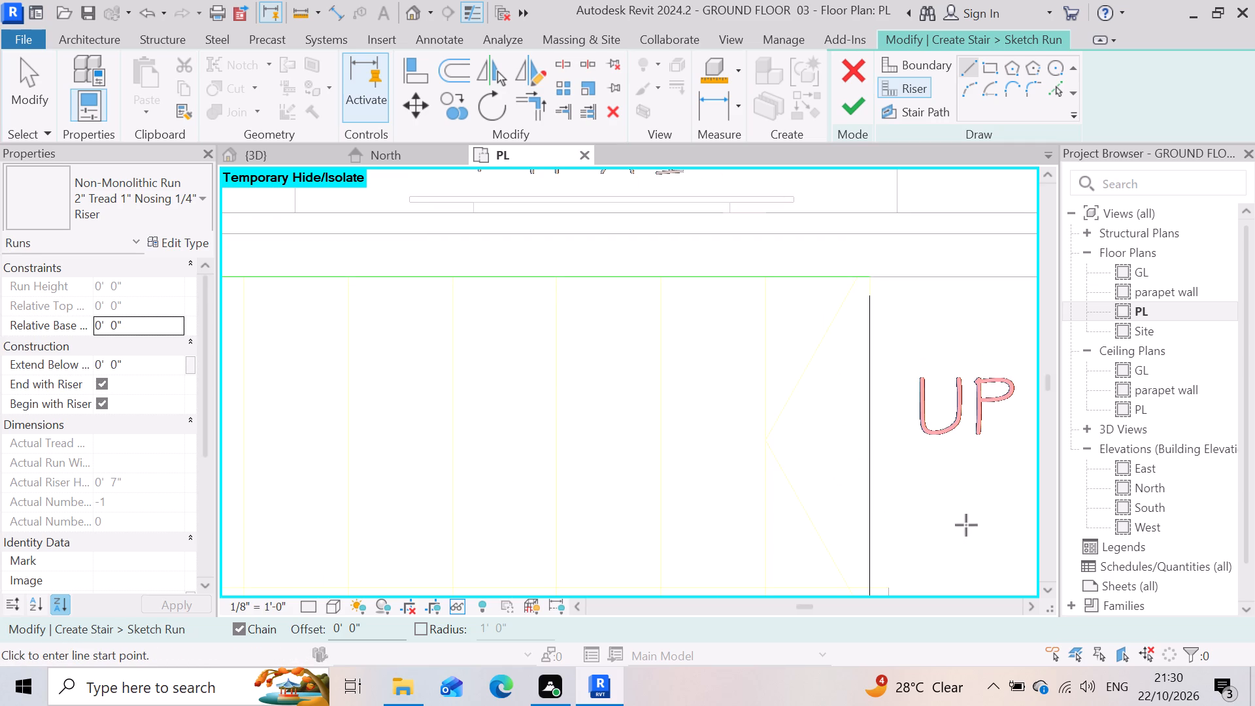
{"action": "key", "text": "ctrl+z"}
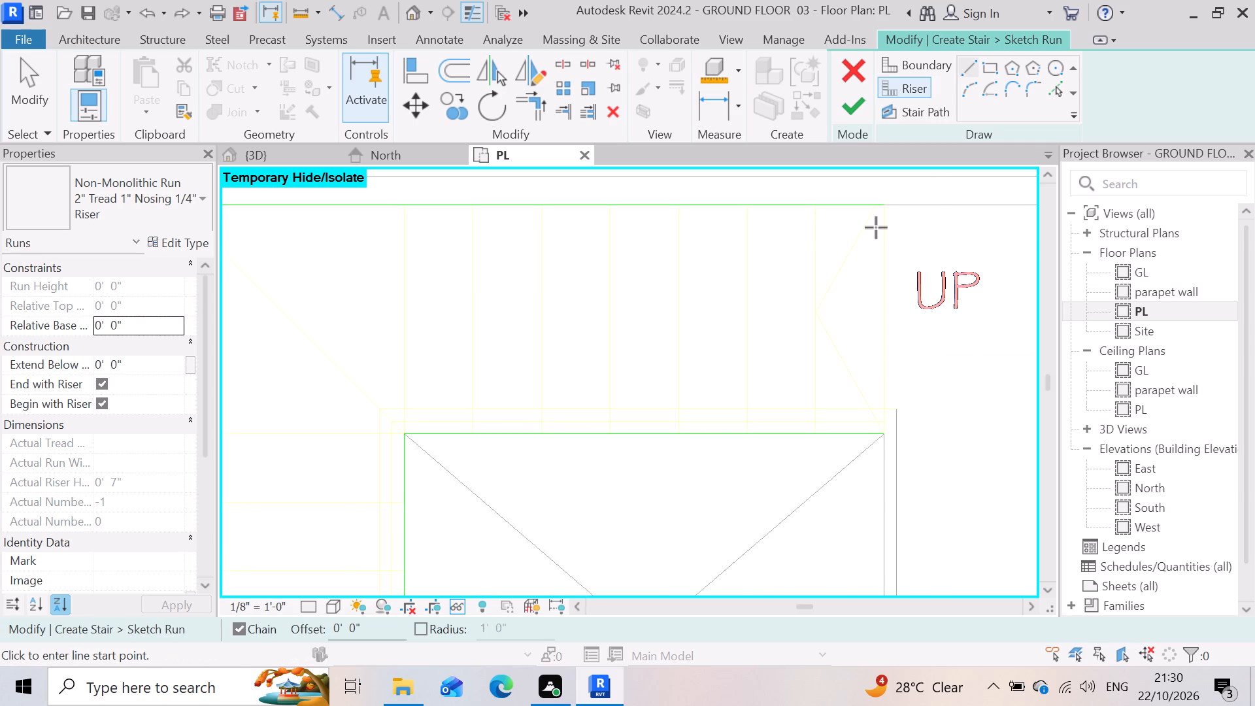
Draw the riser line across the UP end from the outer boundary's endpoint to the inner boundary's endpoint.
{"action": "scroll", "coordinate": [876, 227], "scroll_direction": "up", "scroll_amount": 3}
{"action": "left_click", "coordinate": [889, 190]}
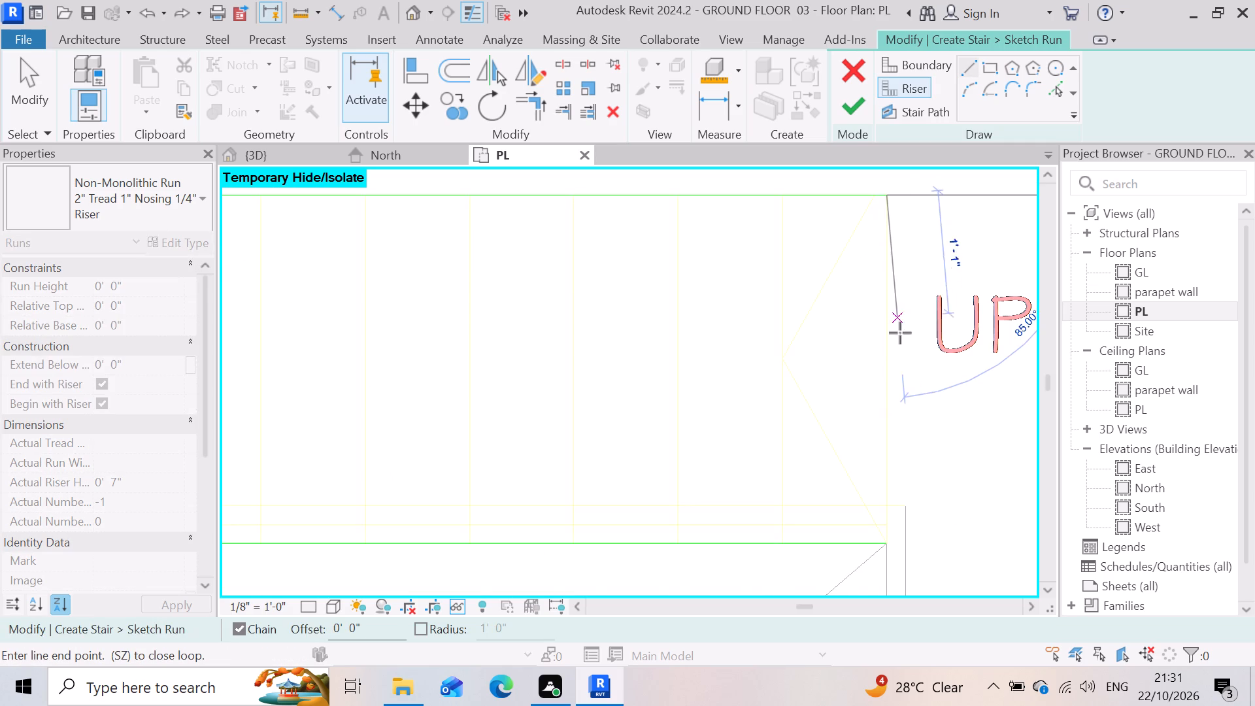
{"action": "left_click", "coordinate": [886, 545]}
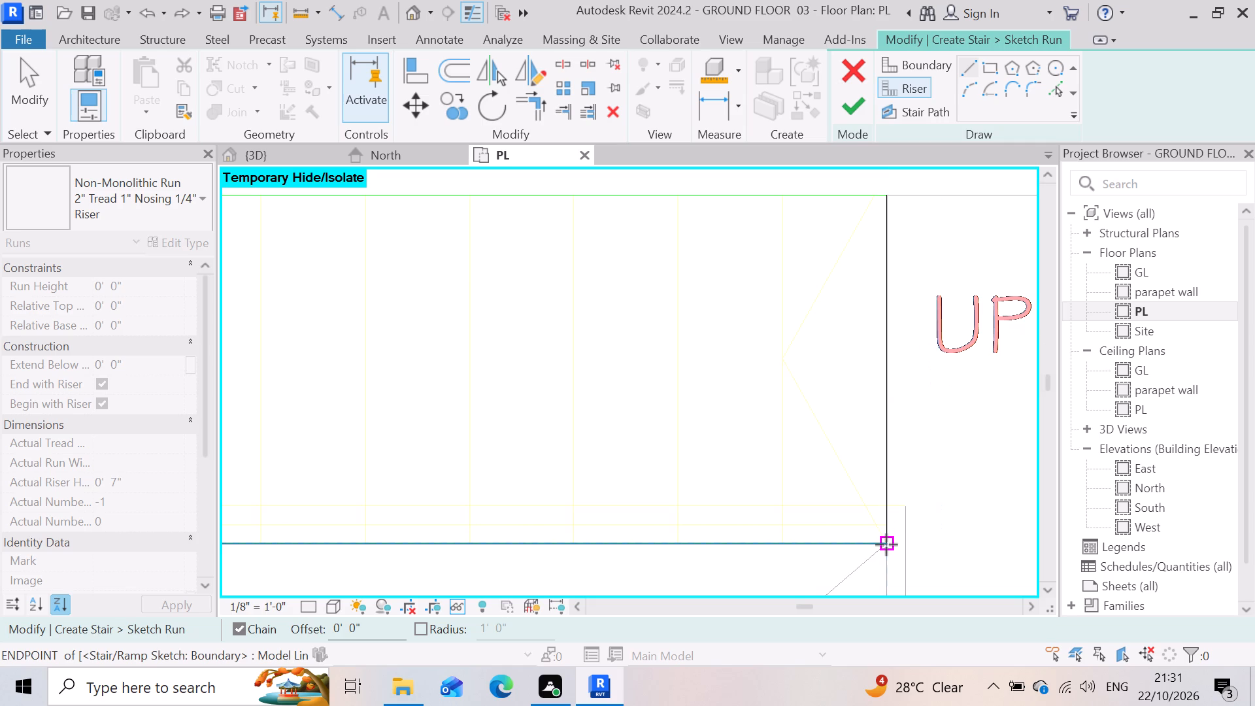
Draw a riser line about 3'-3" long across the DN end from the inner boundary's endpoint to the outer boundary's endpoint.
{"action": "scroll", "coordinate": [897, 459], "scroll_direction": "down", "scroll_amount": 4}
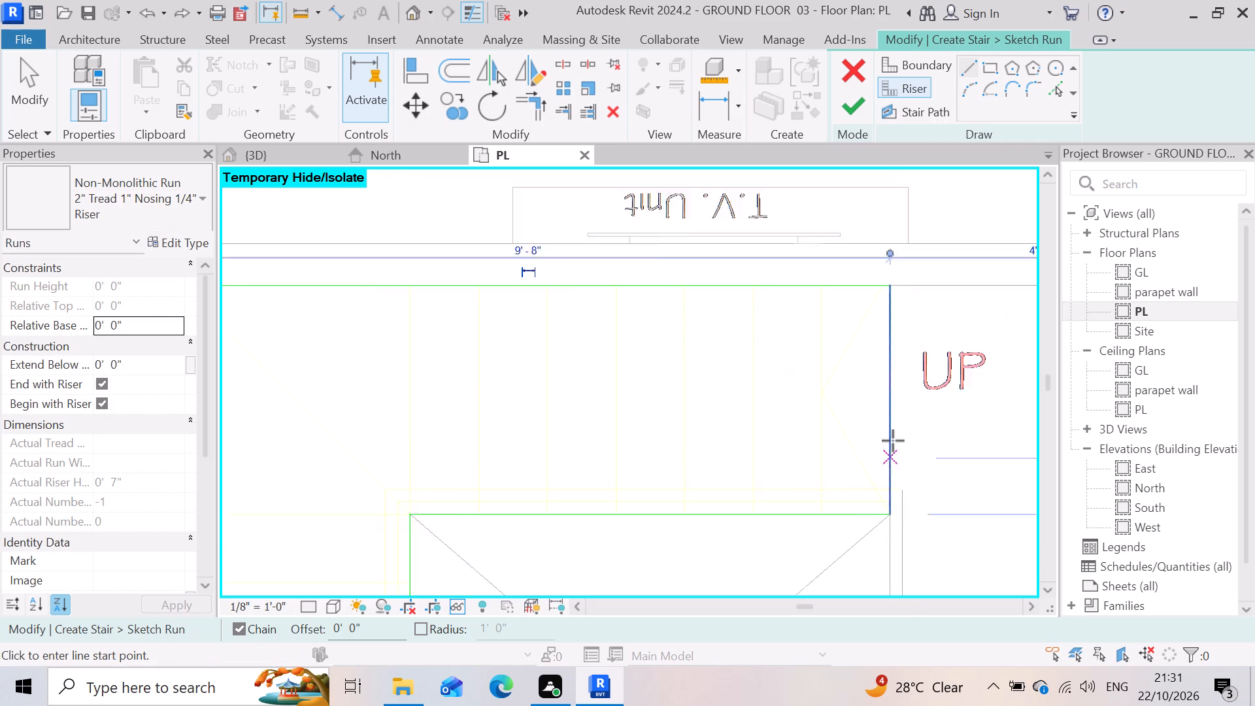
{"action": "scroll", "coordinate": [892, 440], "scroll_direction": "down", "scroll_amount": 12}
{"action": "scroll", "coordinate": [877, 604], "scroll_direction": "up", "scroll_amount": 2}
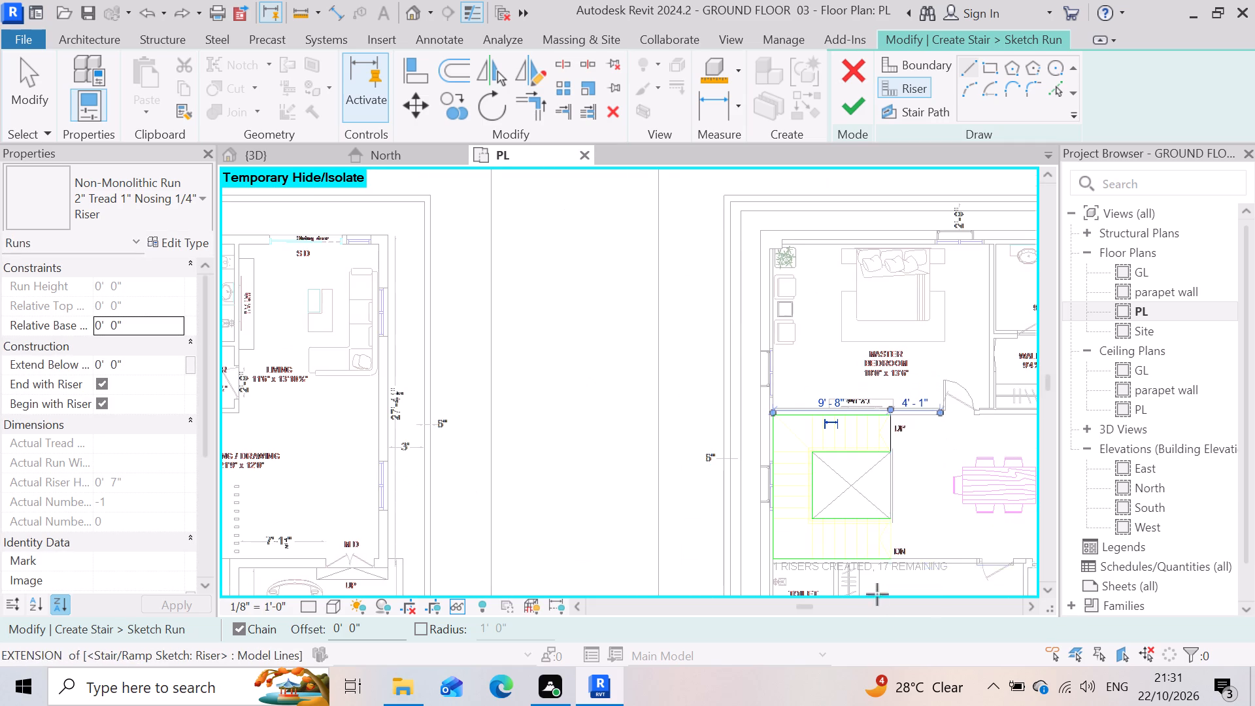
{"action": "scroll", "coordinate": [877, 594], "scroll_direction": "up", "scroll_amount": 13}
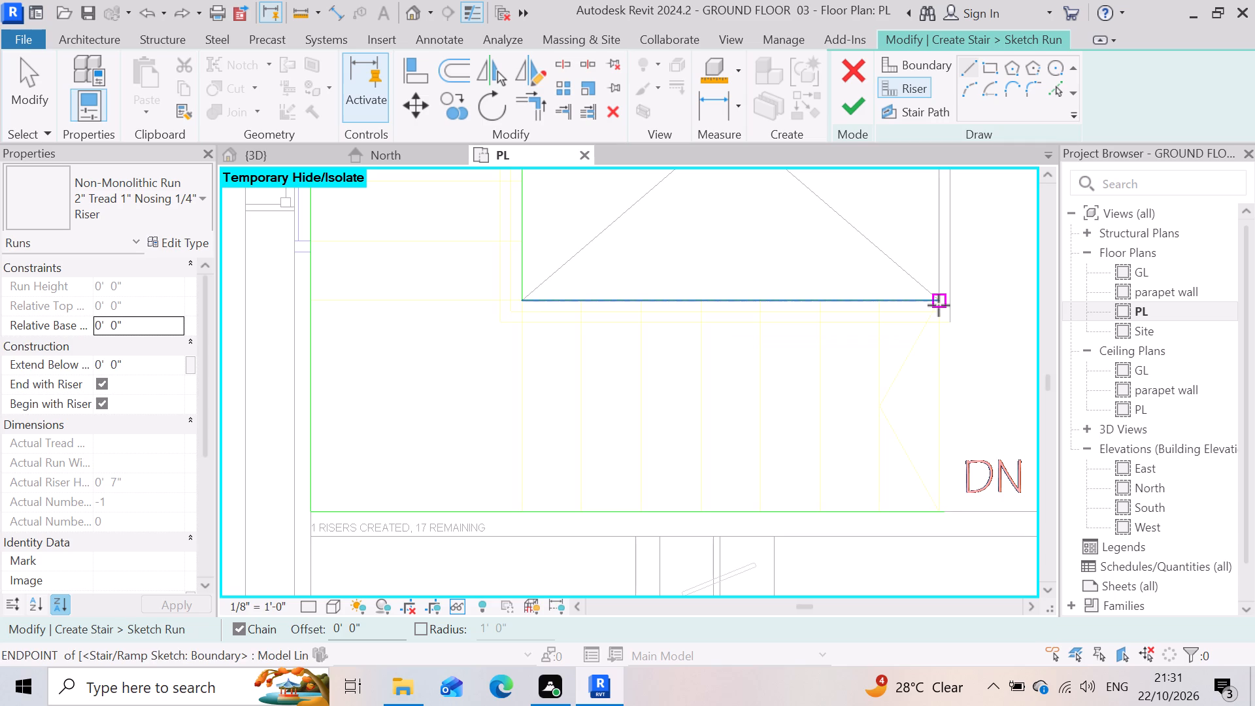
{"action": "left_click", "coordinate": [939, 305]}
{"action": "scroll", "coordinate": [944, 506], "scroll_direction": "up", "scroll_amount": 3}
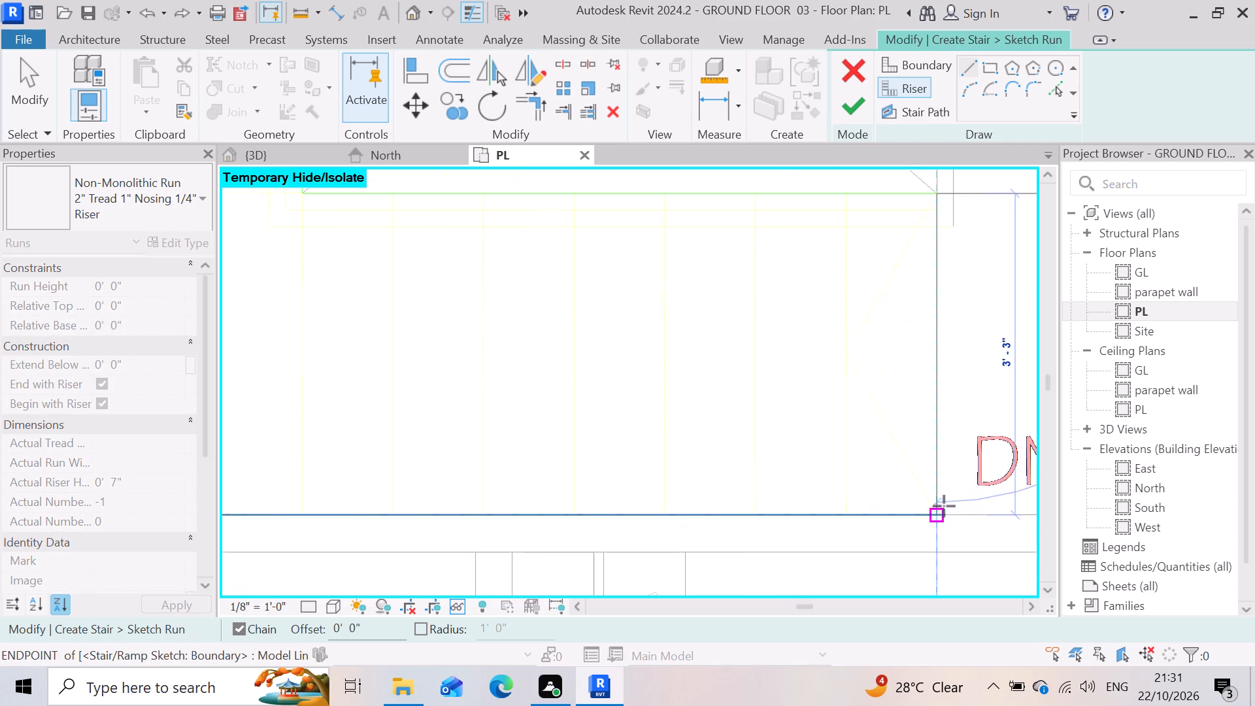
{"action": "scroll", "coordinate": [944, 506], "scroll_direction": "up", "scroll_amount": 5}
{"action": "scroll", "coordinate": [934, 539], "scroll_direction": "down", "scroll_amount": 3}
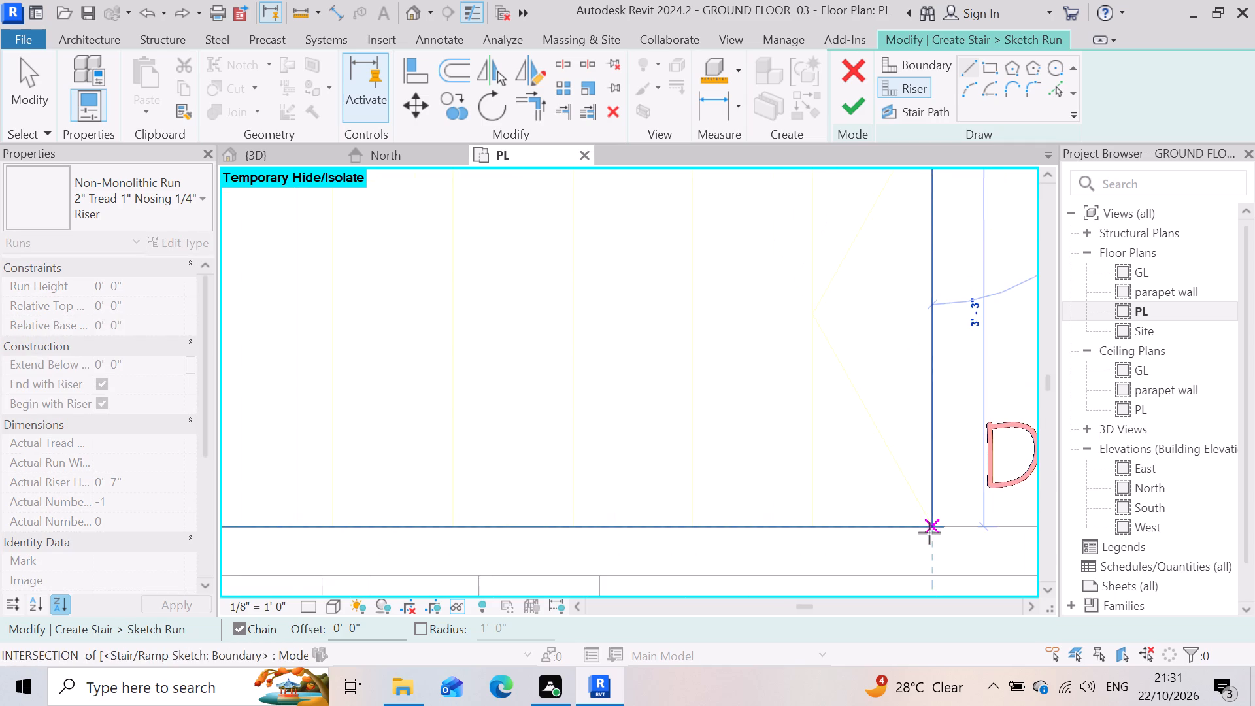
{"action": "scroll", "coordinate": [929, 536], "scroll_direction": "down", "scroll_amount": 3}
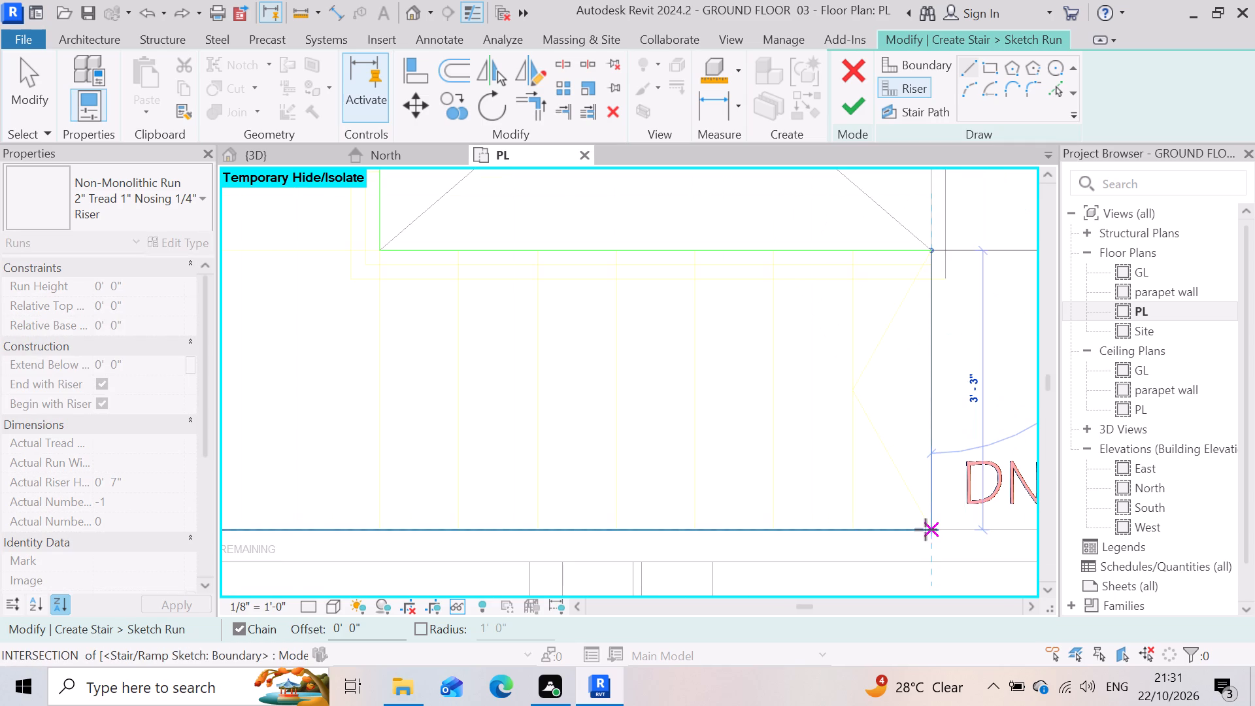
{"action": "left_click", "coordinate": [934, 529]}
{"action": "scroll", "coordinate": [934, 529], "scroll_direction": "down", "scroll_amount": 6}
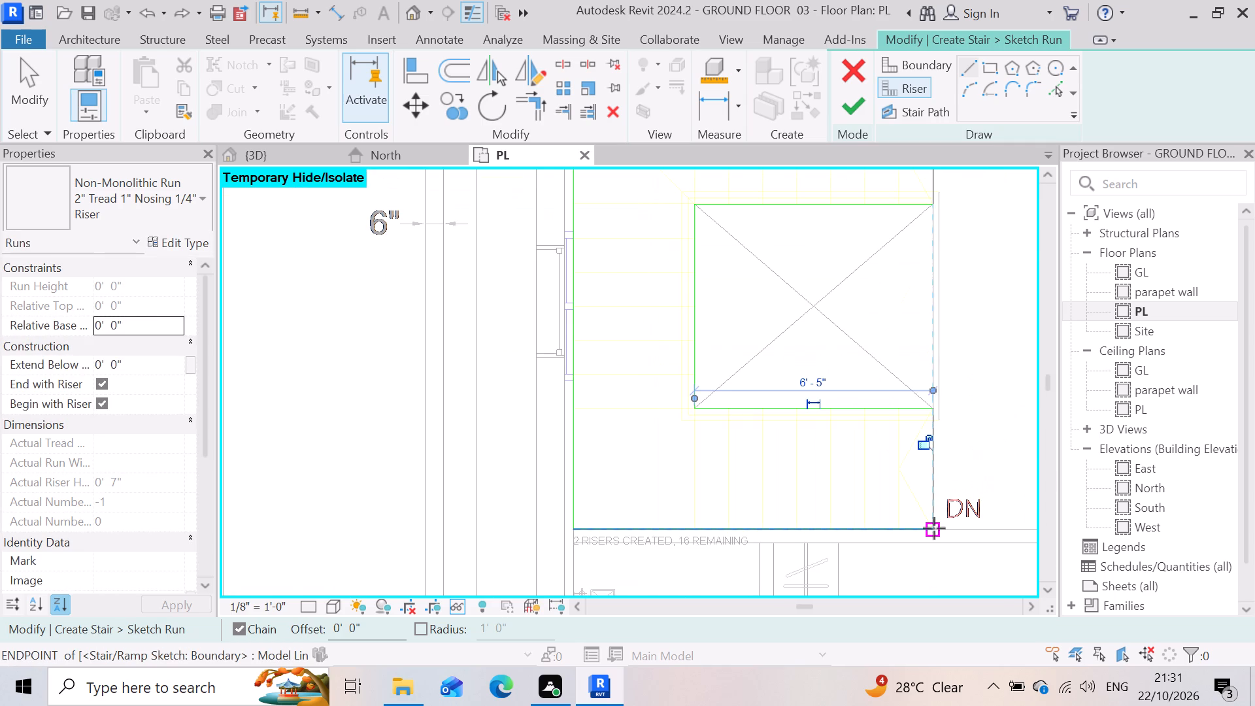
{"action": "key", "text": "Escape"}
Pick the two slanted arrow lines of the plan at the DN end as riser lines.
{"action": "scroll", "coordinate": [856, 569], "scroll_direction": "up", "scroll_amount": 4}
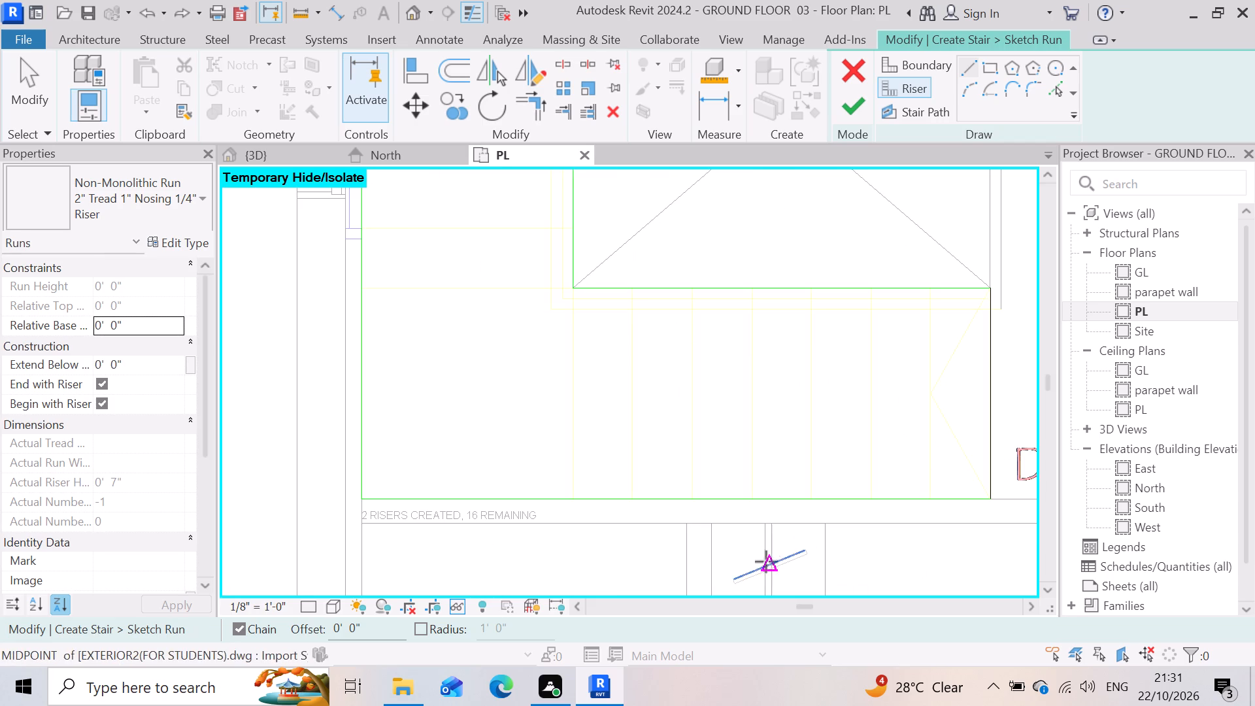
{"action": "scroll", "coordinate": [799, 574], "scroll_direction": "down", "scroll_amount": 7}
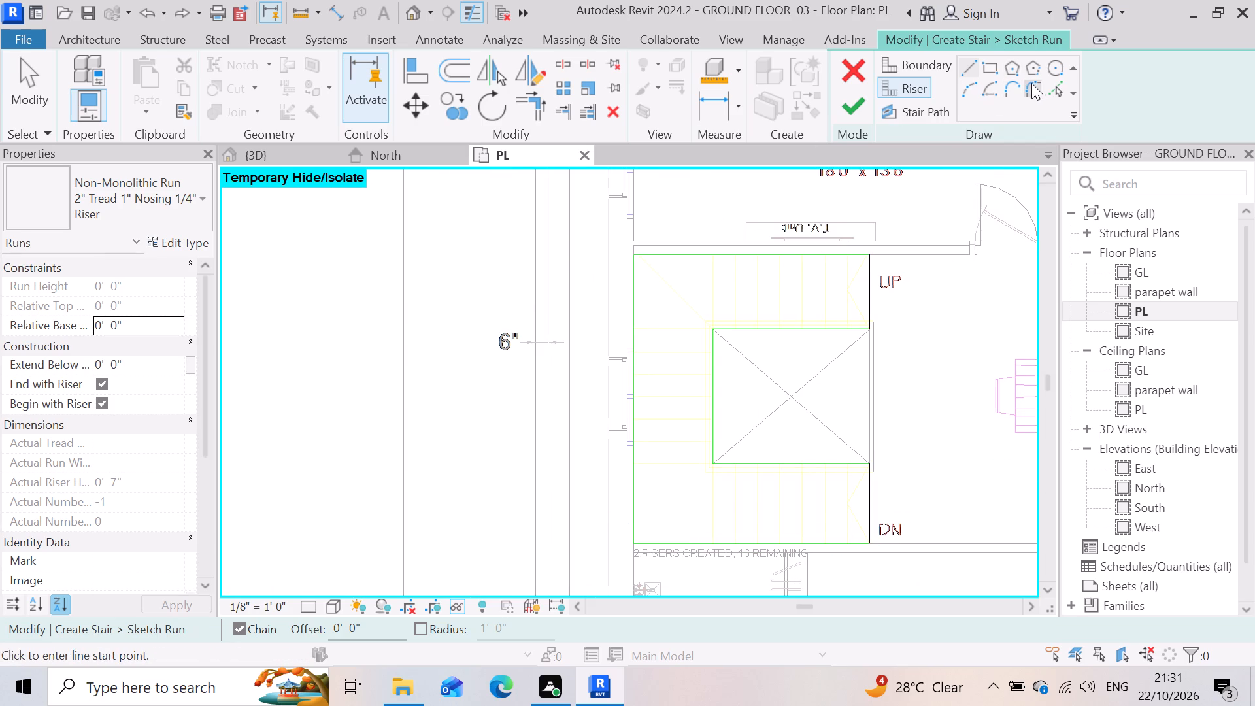
{"action": "left_click", "coordinate": [1058, 94]}
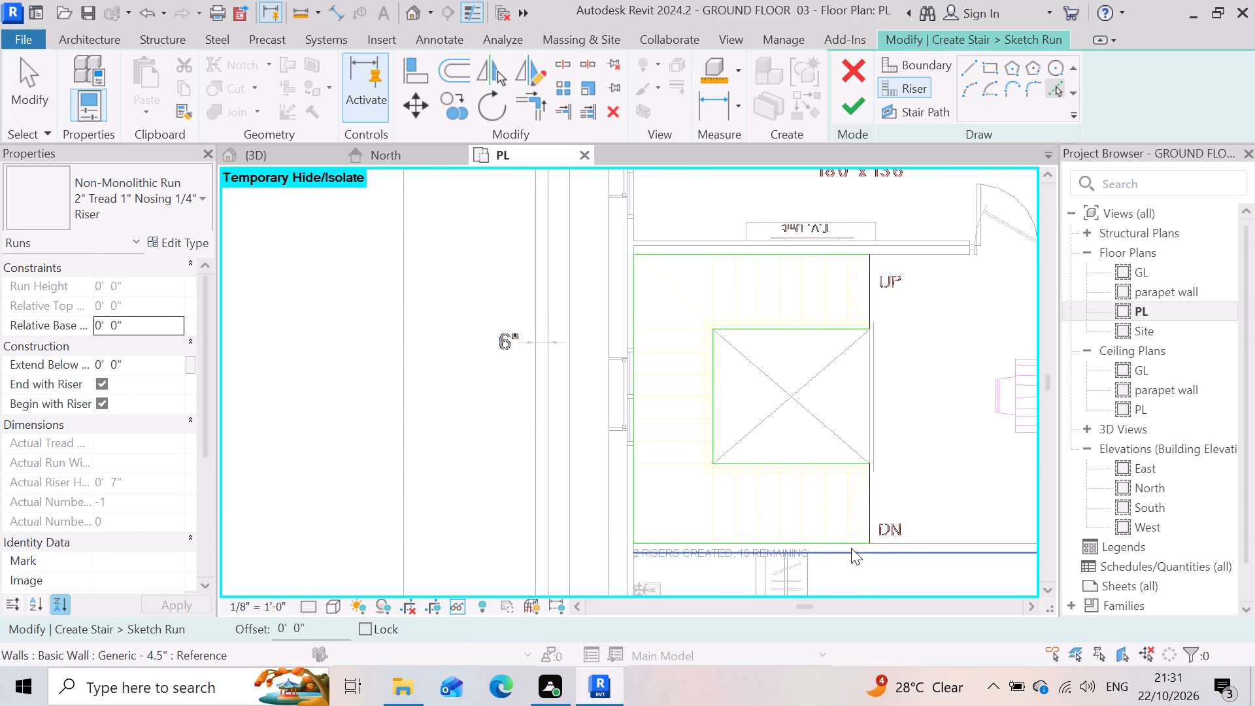
{"action": "scroll", "coordinate": [862, 530], "scroll_direction": "up", "scroll_amount": 12}
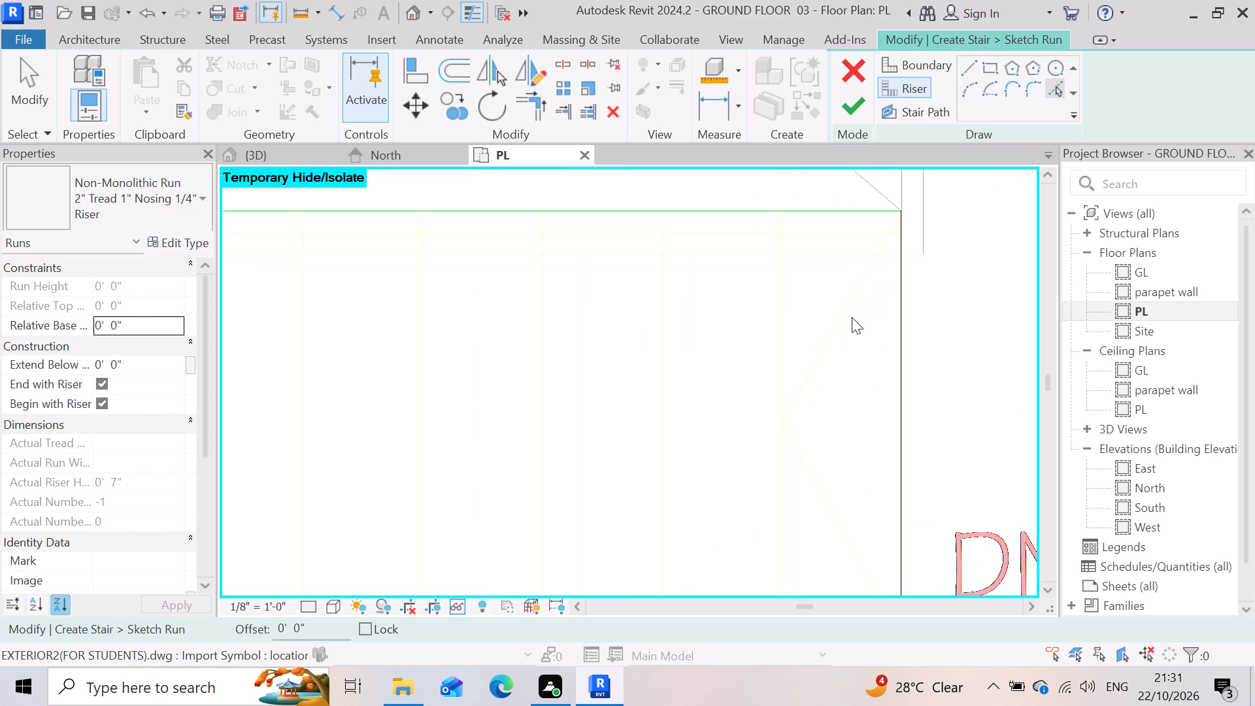
{"action": "left_click", "coordinate": [850, 317]}
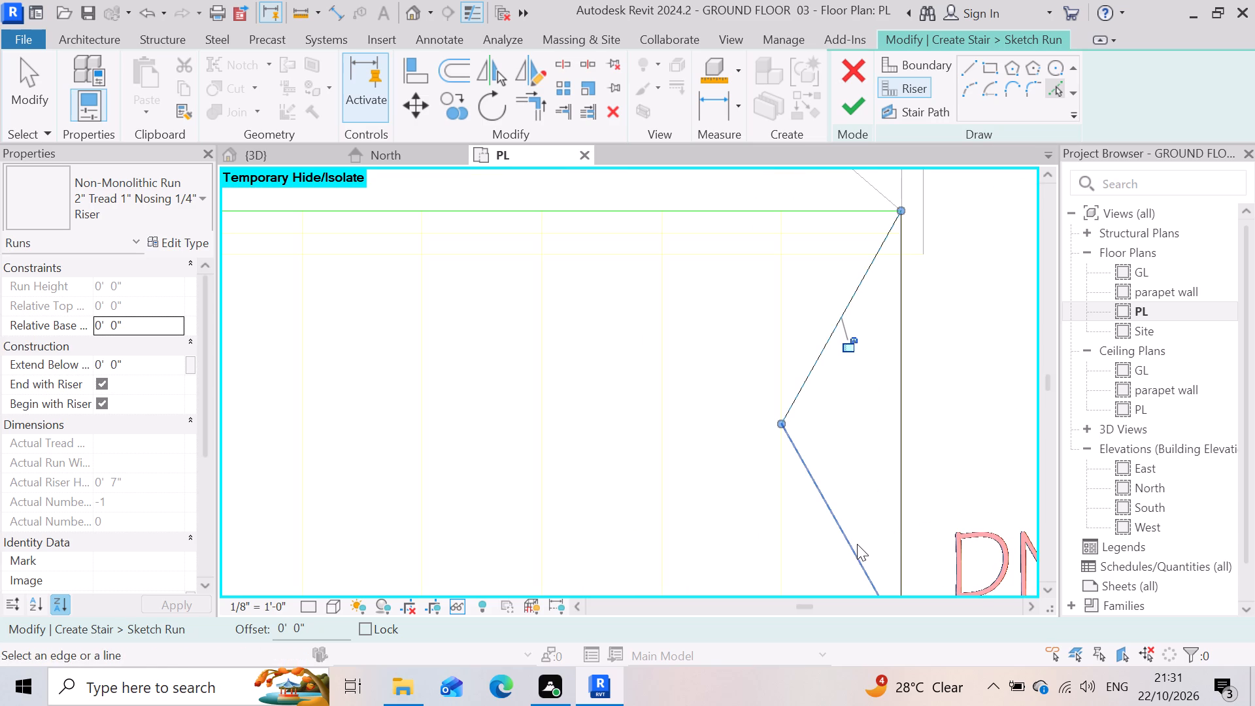
{"action": "left_click", "coordinate": [856, 543]}
Pick the plan's seven parallel tread lines across the DN flight as risers, from the arrow tip to the void's inner corner.
{"action": "left_click", "coordinate": [786, 522]}
{"action": "scroll", "coordinate": [907, 479], "scroll_direction": "down", "scroll_amount": 5}
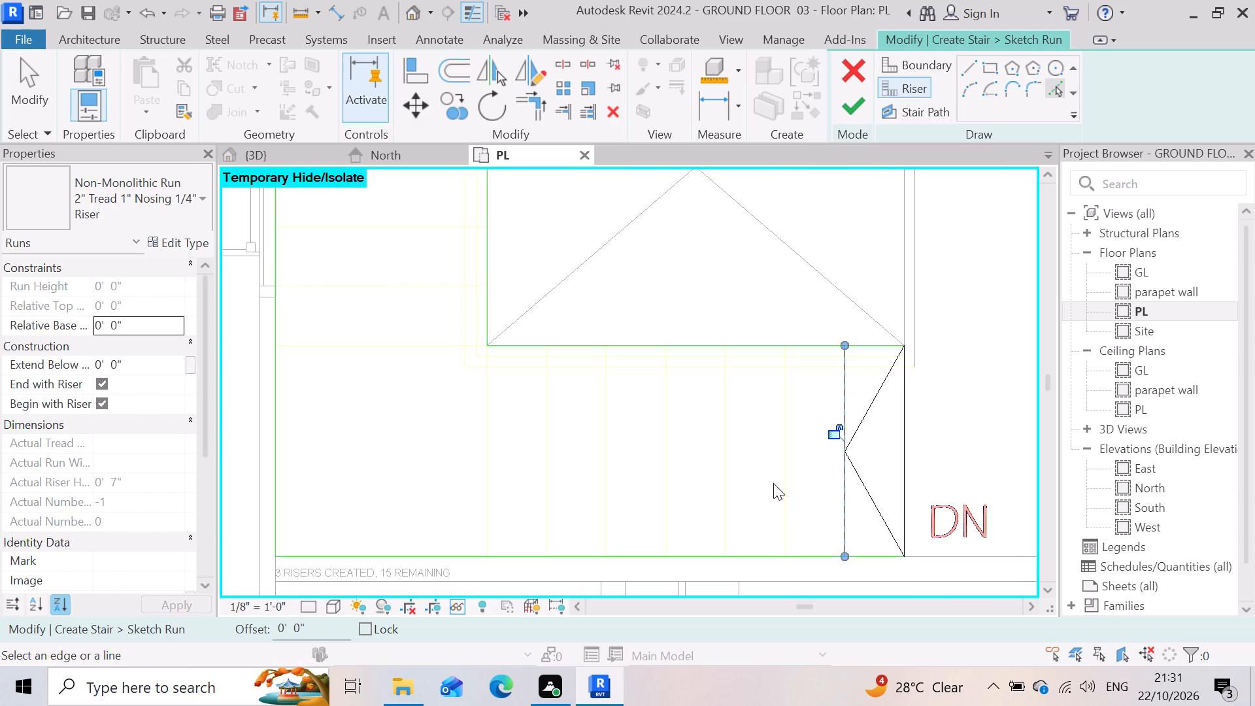
{"action": "left_click", "coordinate": [788, 479]}
{"action": "left_click", "coordinate": [722, 503]}
{"action": "left_click", "coordinate": [671, 500]}
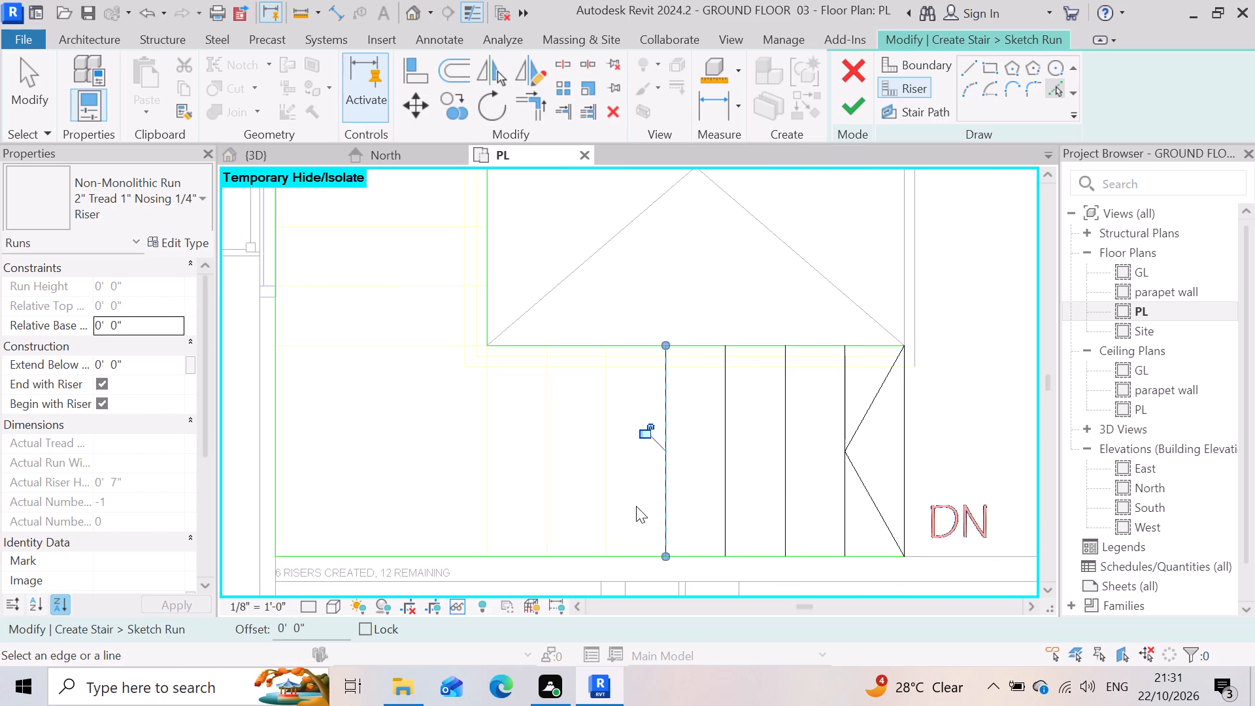
{"action": "left_click", "coordinate": [600, 505]}
{"action": "left_click", "coordinate": [538, 503]}
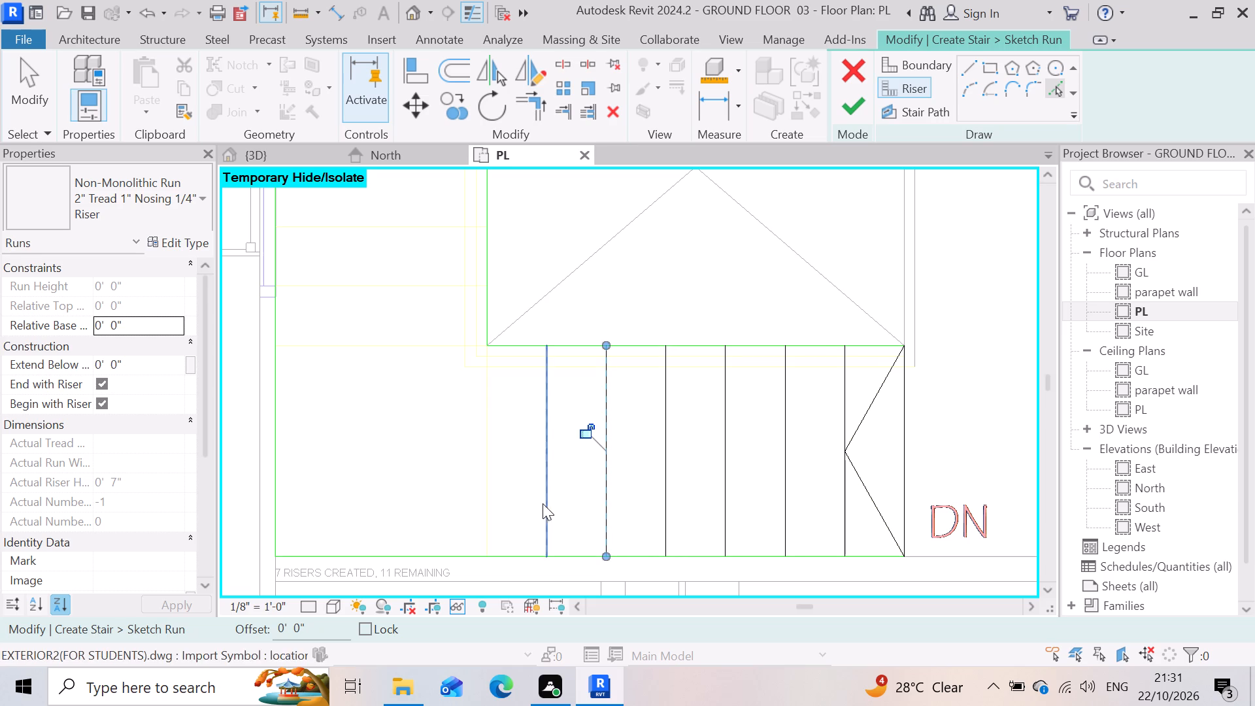
{"action": "left_click", "coordinate": [550, 467]}
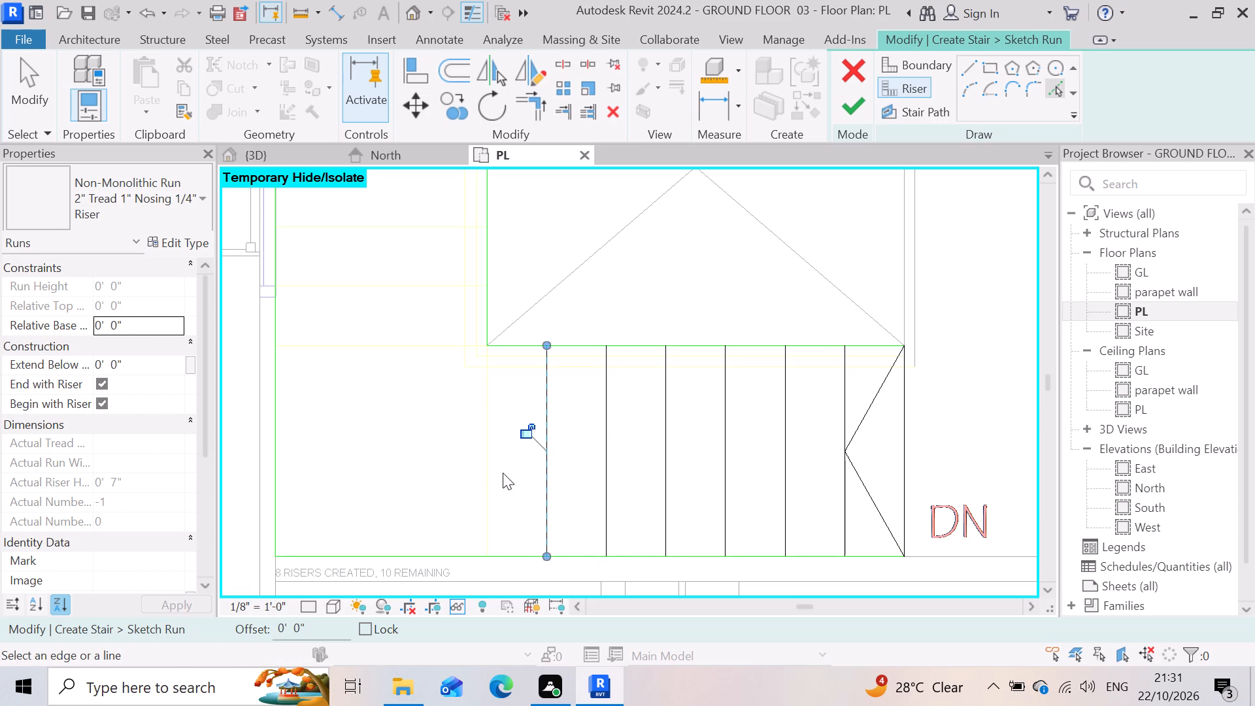
{"action": "left_click", "coordinate": [484, 467]}
Pick the seven tread lines across the middle flight as risers, from the void's DN-side corner to its UP-side corner.
{"action": "scroll", "coordinate": [687, 467], "scroll_direction": "down", "scroll_amount": 2}
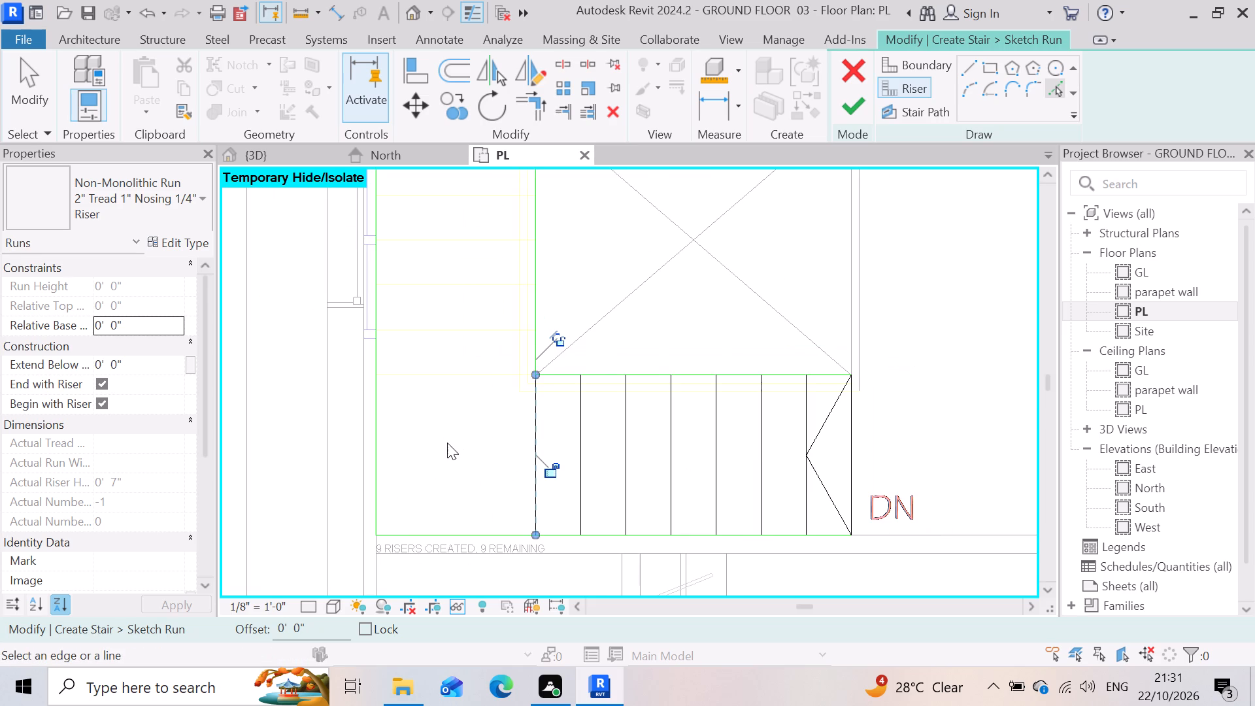
{"action": "scroll", "coordinate": [422, 516], "scroll_direction": "up", "scroll_amount": 4}
{"action": "scroll", "coordinate": [530, 424], "scroll_direction": "up", "scroll_amount": 3}
{"action": "scroll", "coordinate": [478, 338], "scroll_direction": "up", "scroll_amount": 4}
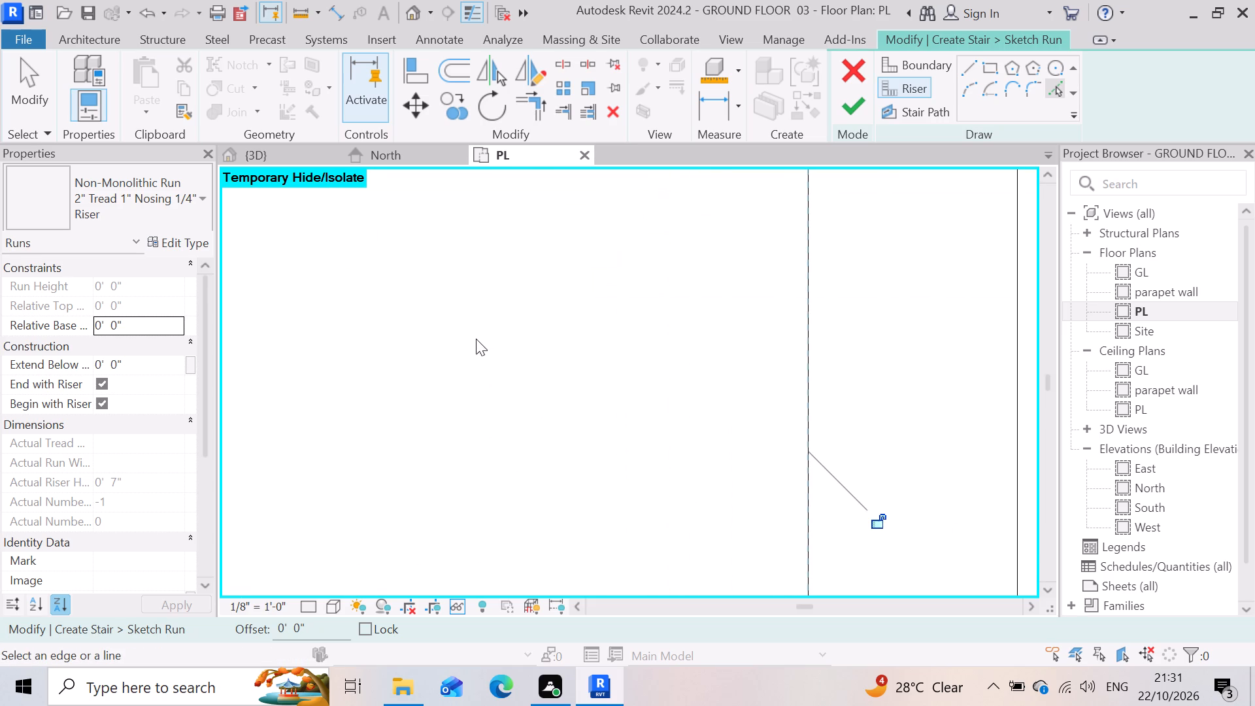
{"action": "scroll", "coordinate": [569, 506], "scroll_direction": "down", "scroll_amount": 11}
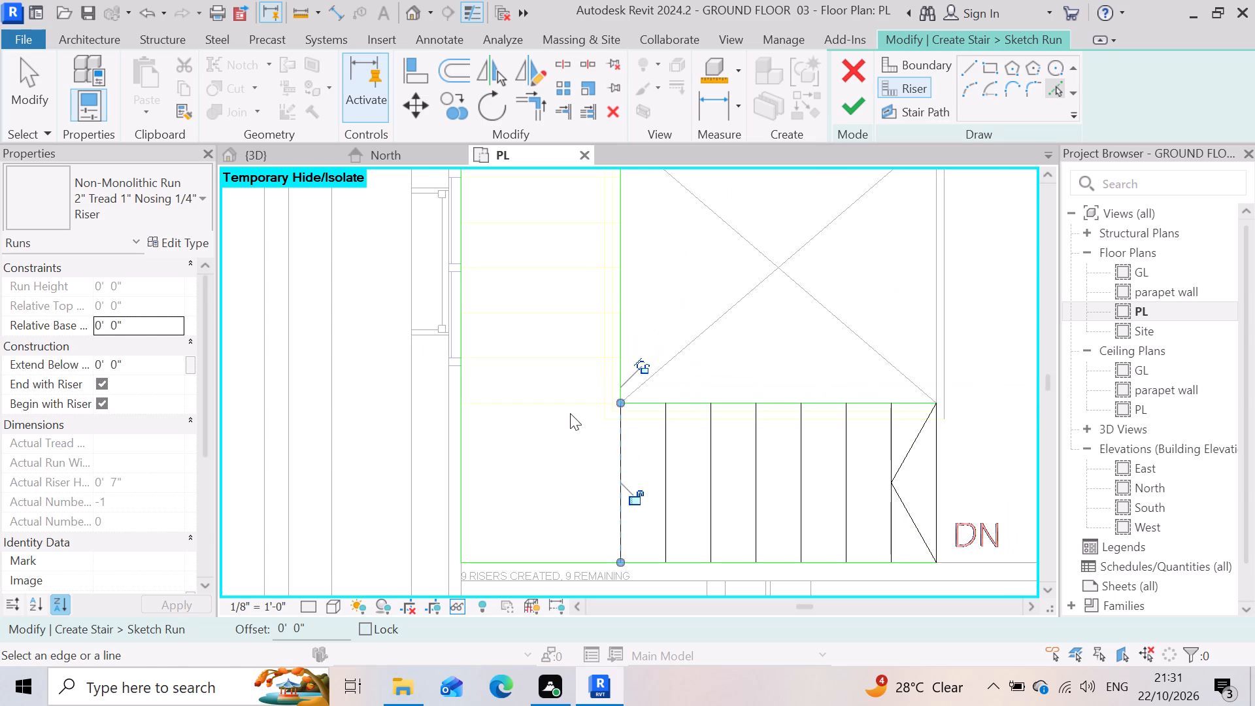
{"action": "left_click", "coordinate": [569, 401]}
{"action": "left_click", "coordinate": [558, 361]}
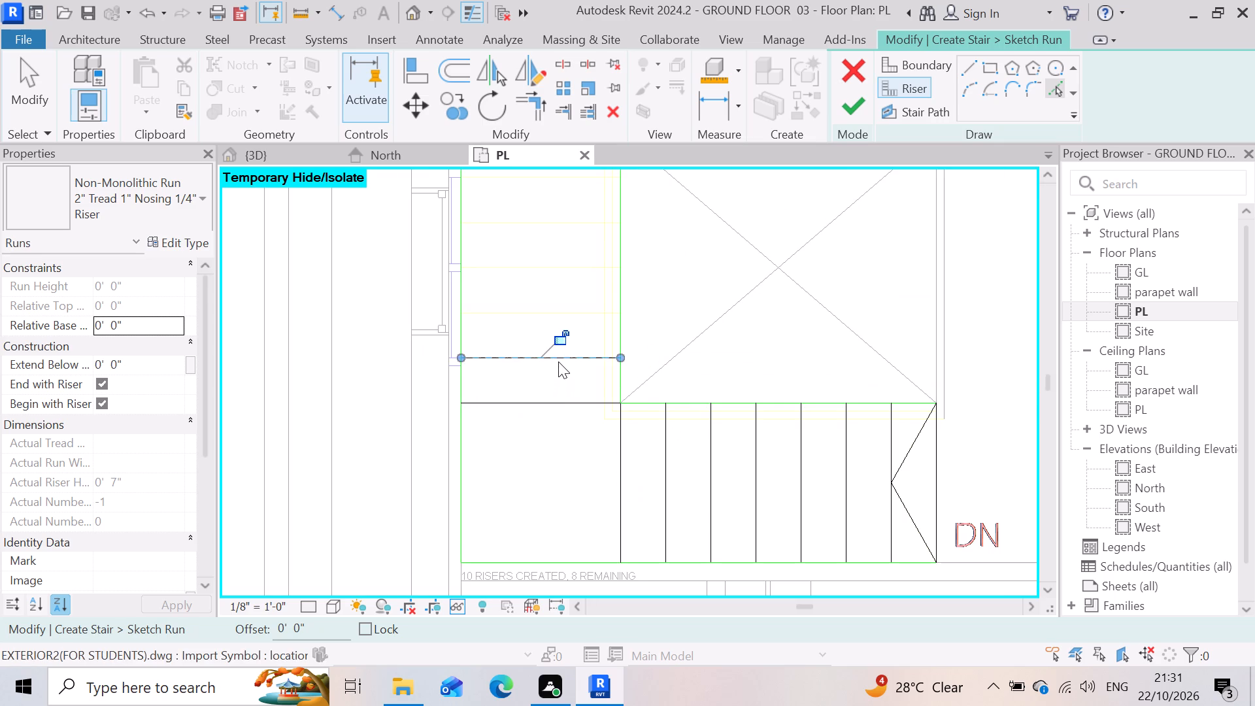
{"action": "scroll", "coordinate": [548, 626], "scroll_direction": "down", "scroll_amount": 1}
{"action": "scroll", "coordinate": [569, 437], "scroll_direction": "down", "scroll_amount": 4}
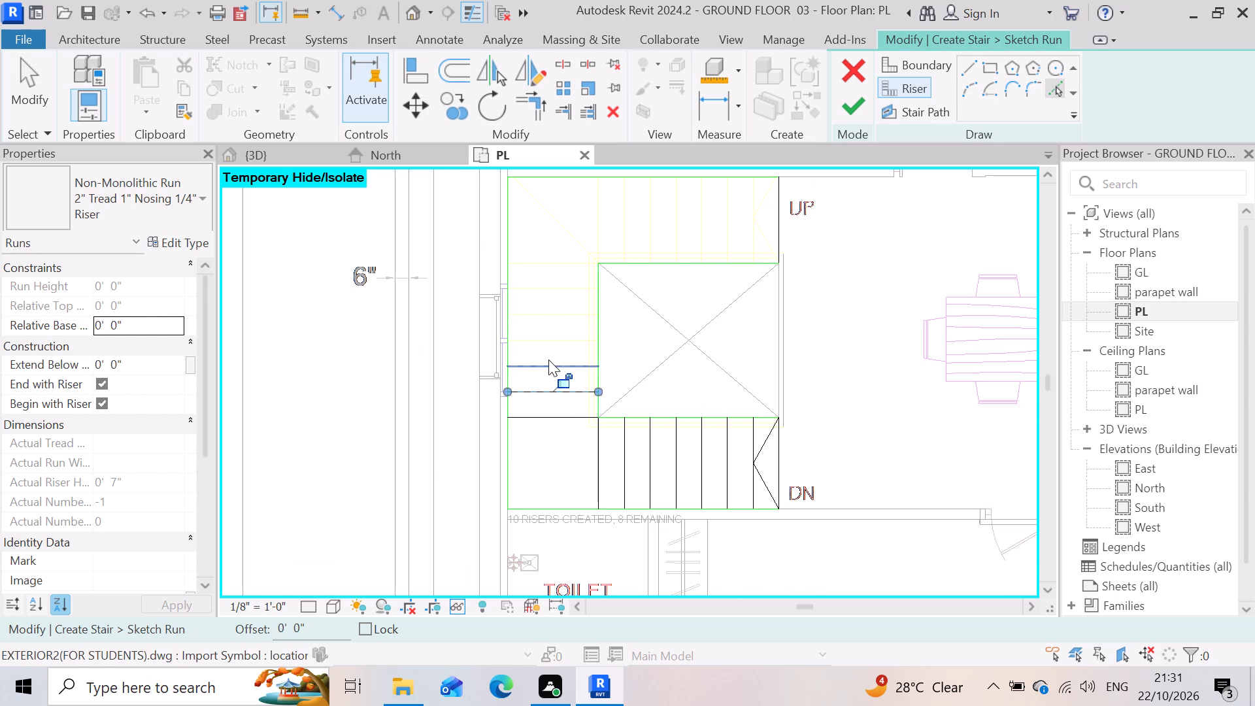
{"action": "left_click", "coordinate": [548, 360]}
{"action": "left_click", "coordinate": [545, 338]}
{"action": "left_click_drag", "start_coordinate": [543, 315], "coordinate": [541, 309]}
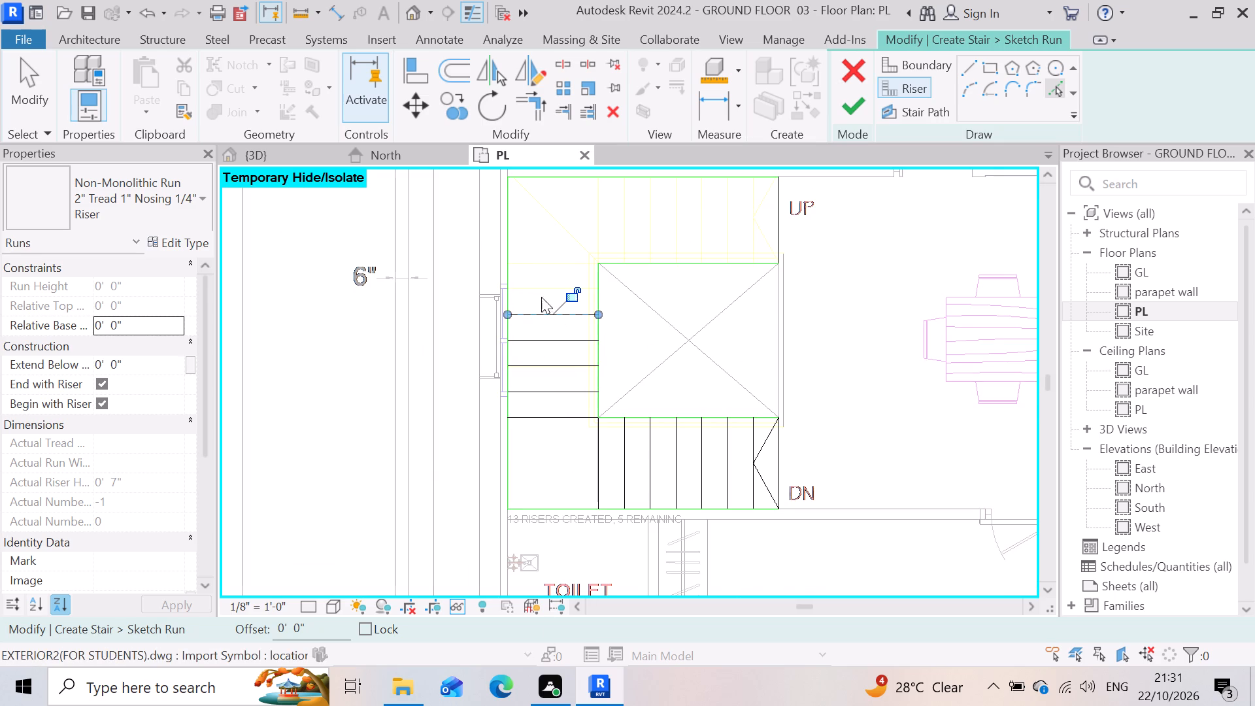
{"action": "left_click", "coordinate": [543, 289]}
{"action": "left_click", "coordinate": [548, 263]}
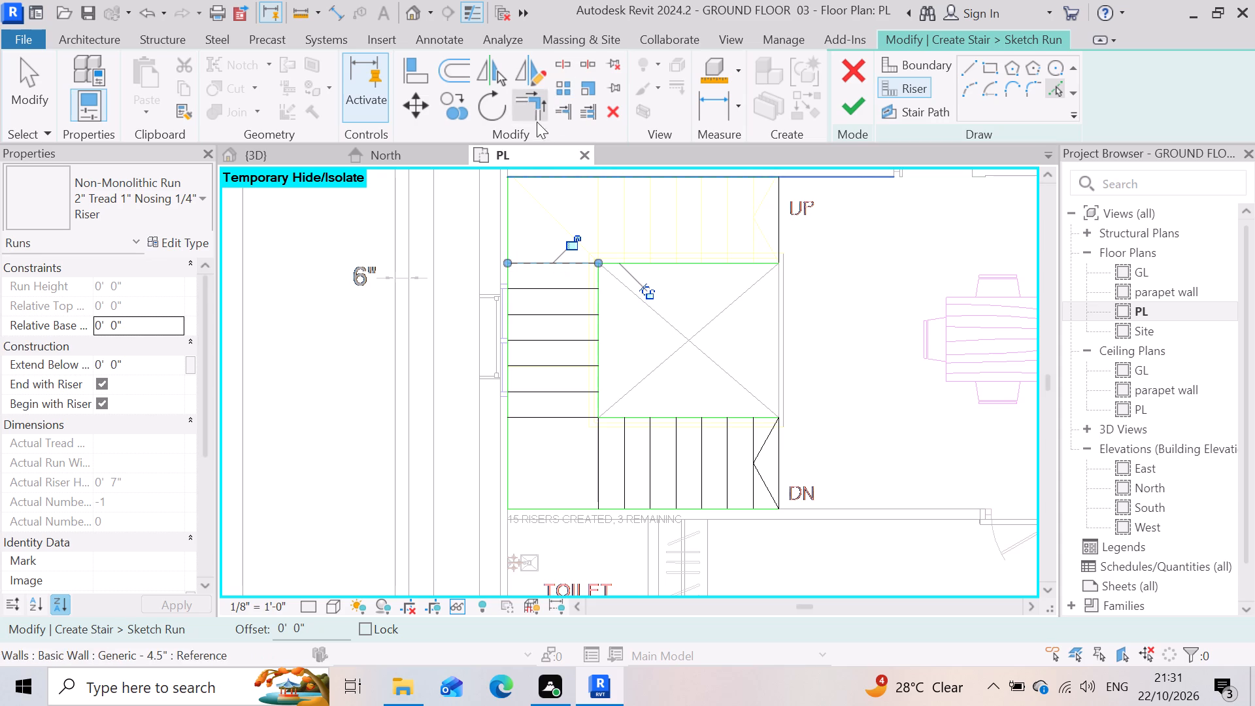
Pick the diagonal corner line and the seven parallel tread lines across the UP flight as risers.
{"action": "left_click", "coordinate": [548, 217]}
{"action": "left_click", "coordinate": [601, 222]}
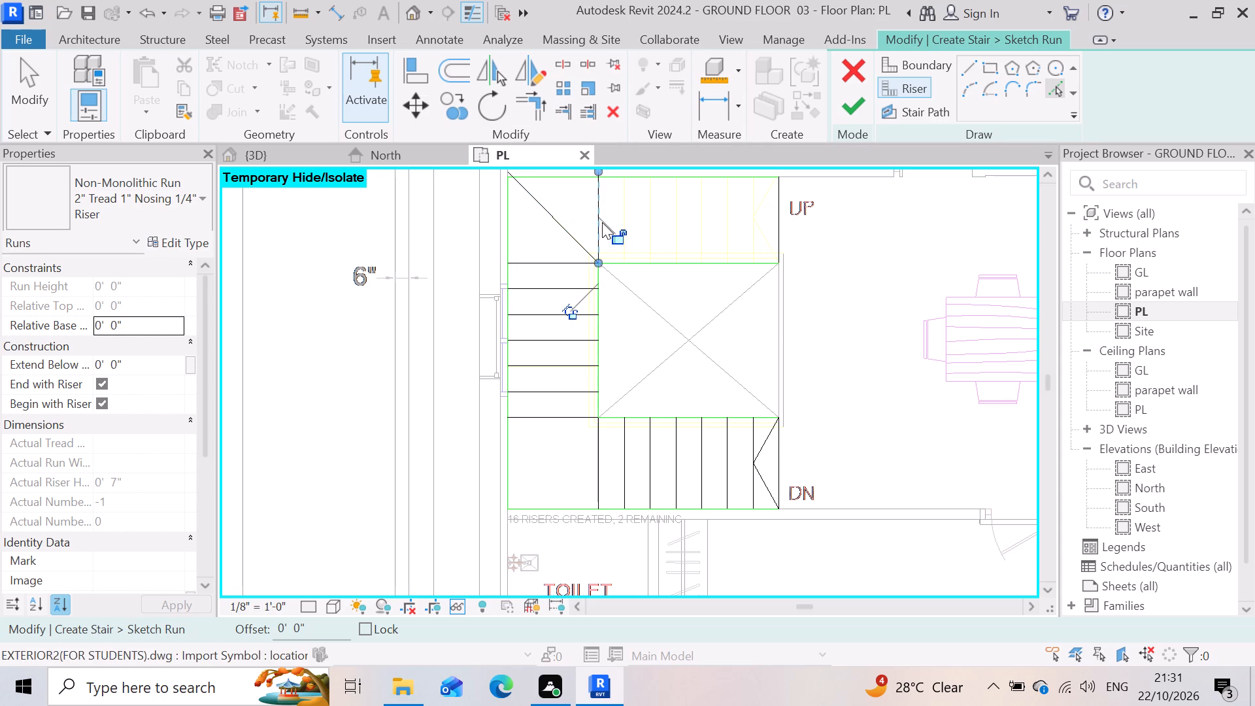
{"action": "left_click", "coordinate": [624, 208]}
{"action": "left_click", "coordinate": [643, 212]}
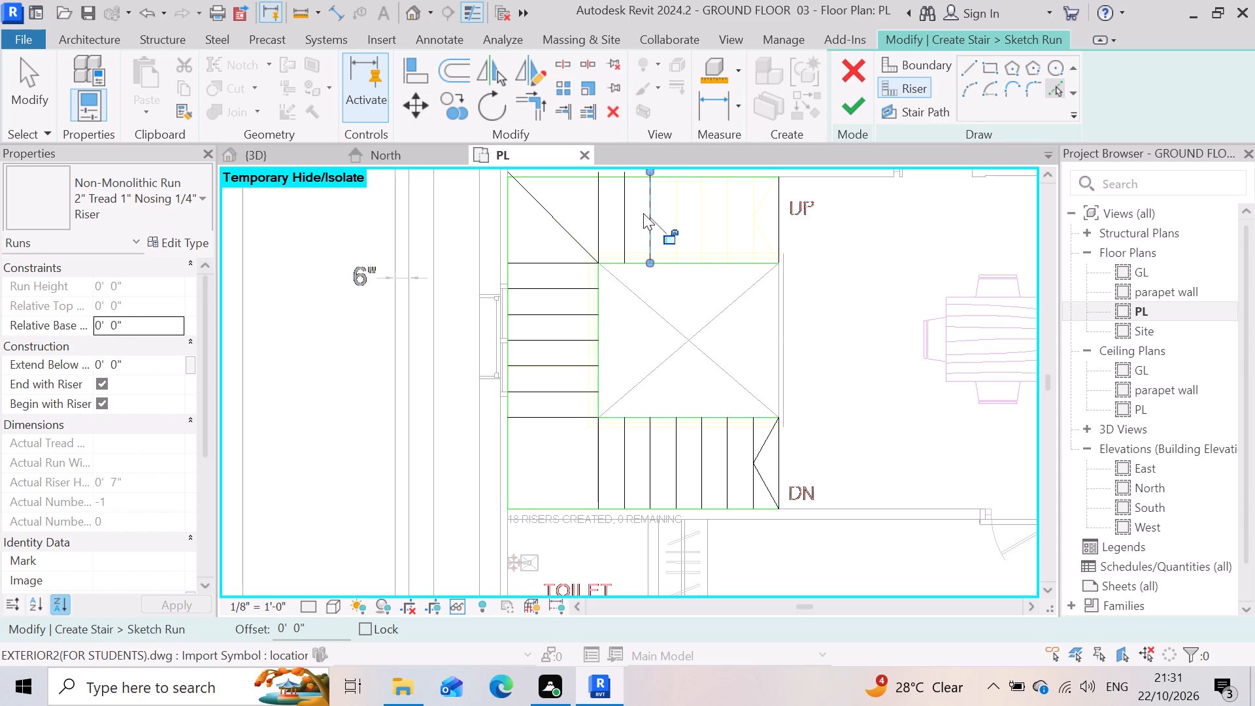
{"action": "left_click", "coordinate": [671, 215]}
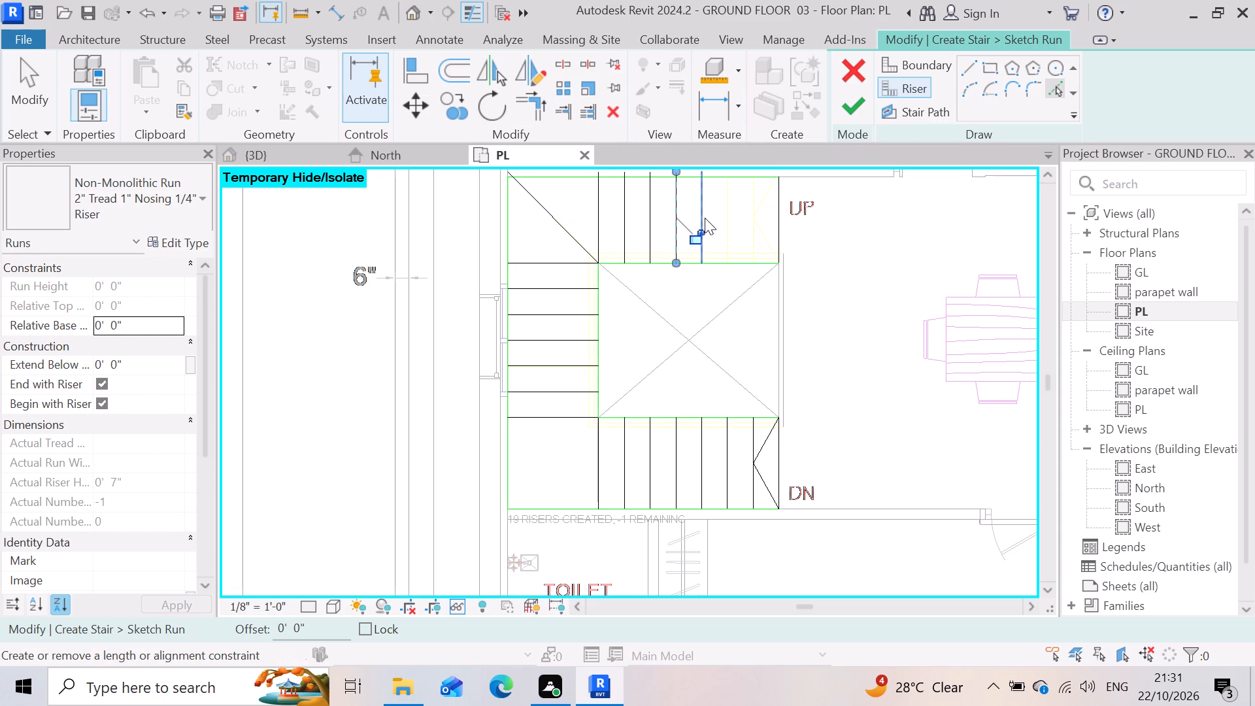
{"action": "left_click", "coordinate": [705, 216]}
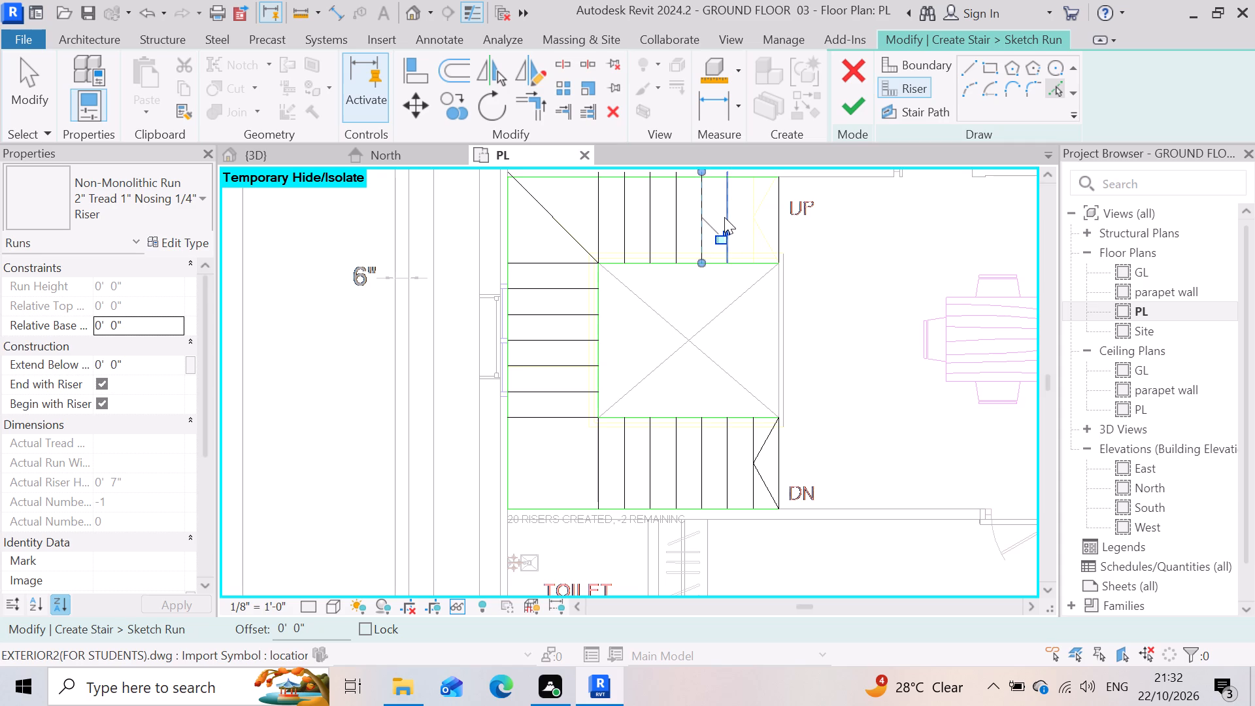
{"action": "left_click", "coordinate": [724, 217]}
{"action": "left_click", "coordinate": [748, 212]}
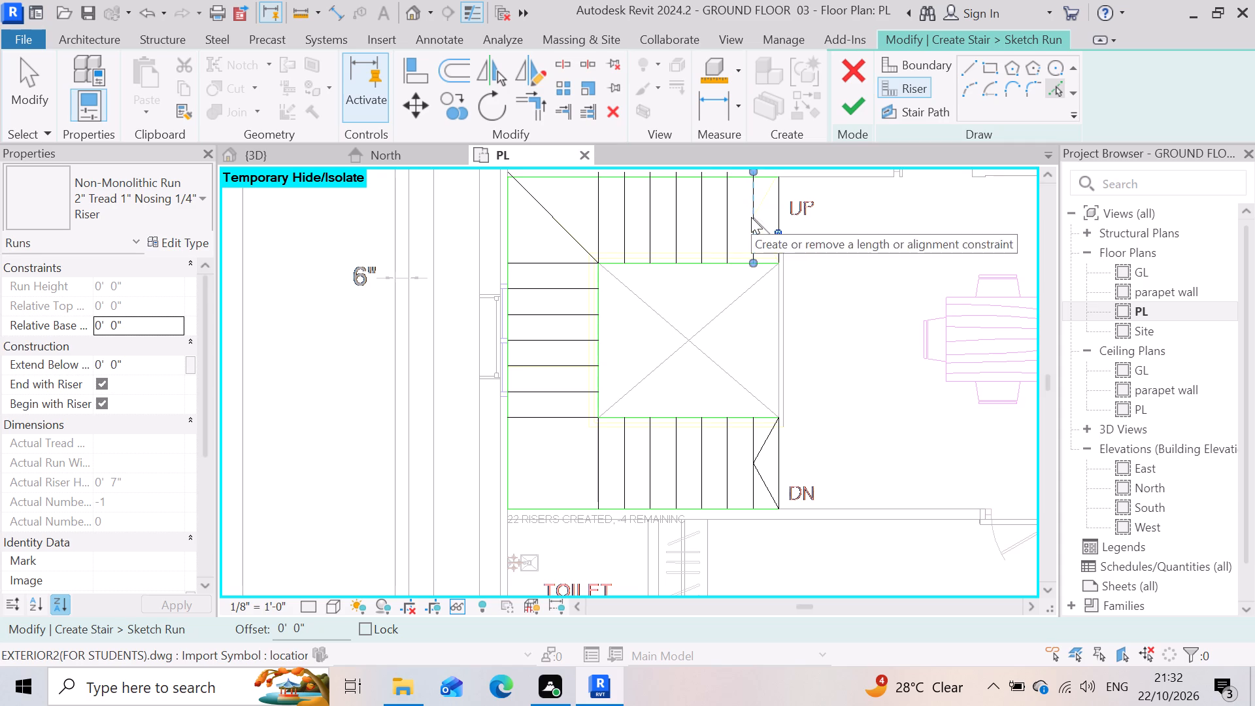
Pick the two slanted arrow lines of the plan at the UP end as riser lines.
{"action": "left_click", "coordinate": [765, 195]}
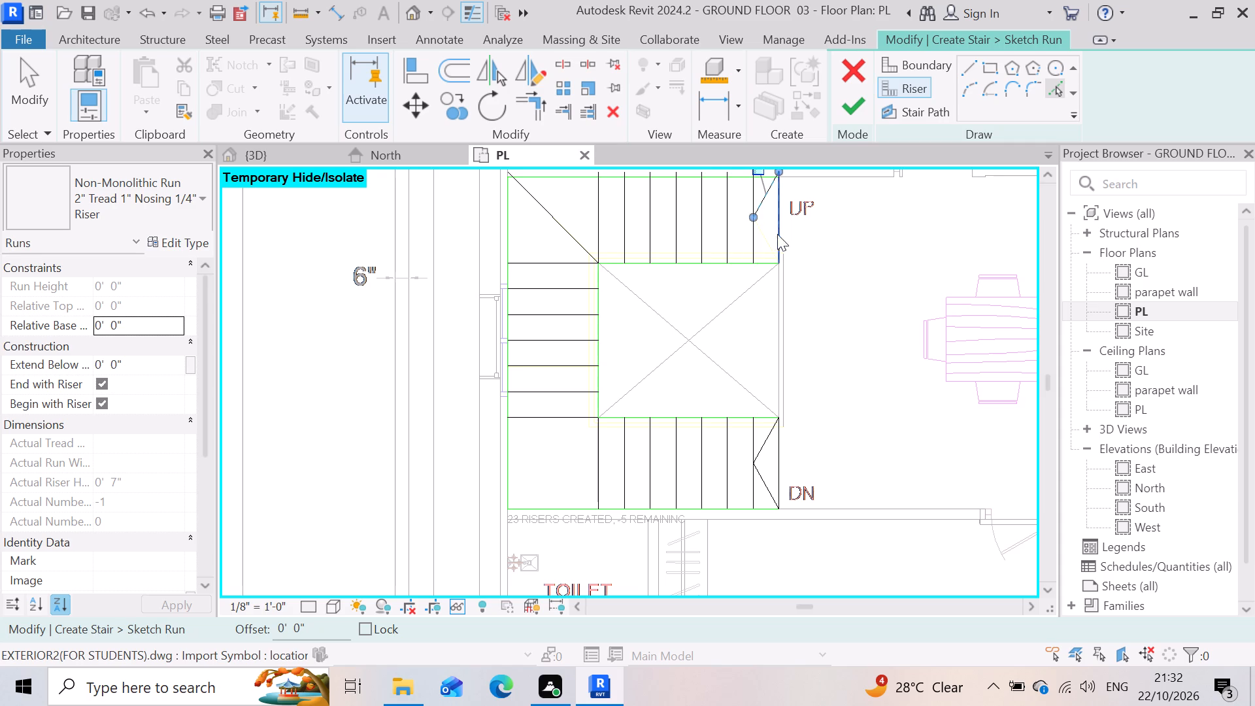
{"action": "left_click", "coordinate": [764, 231]}
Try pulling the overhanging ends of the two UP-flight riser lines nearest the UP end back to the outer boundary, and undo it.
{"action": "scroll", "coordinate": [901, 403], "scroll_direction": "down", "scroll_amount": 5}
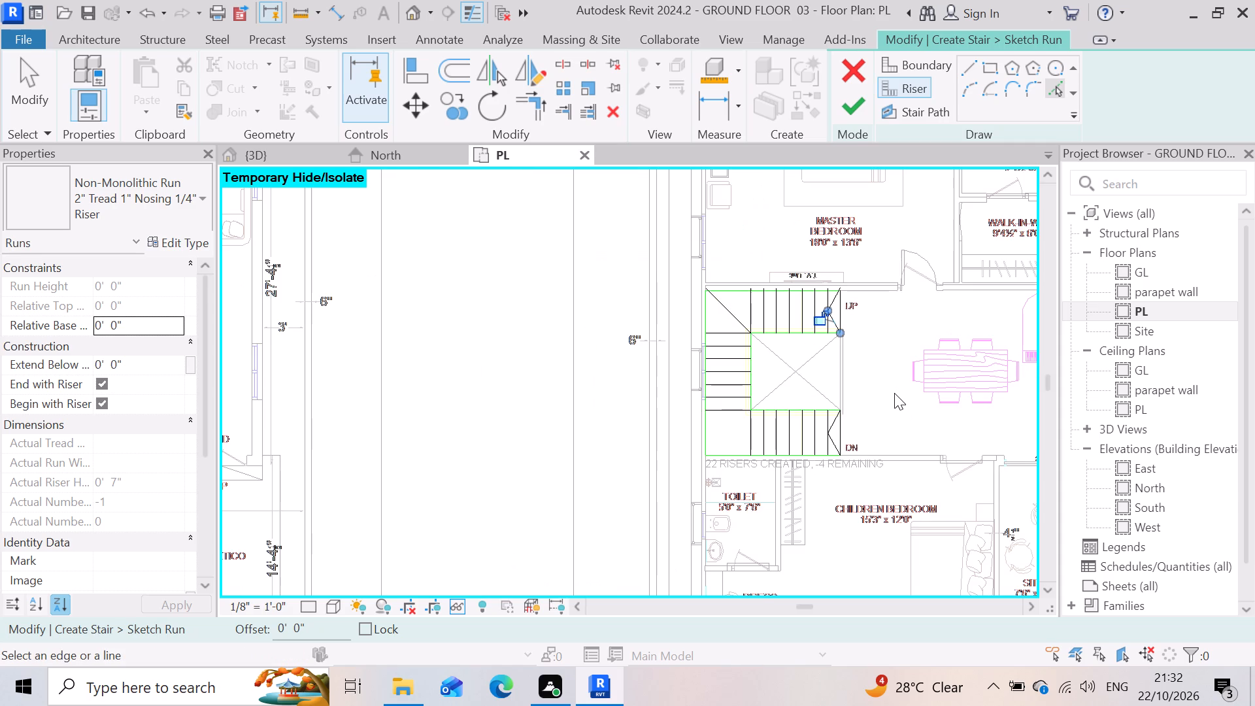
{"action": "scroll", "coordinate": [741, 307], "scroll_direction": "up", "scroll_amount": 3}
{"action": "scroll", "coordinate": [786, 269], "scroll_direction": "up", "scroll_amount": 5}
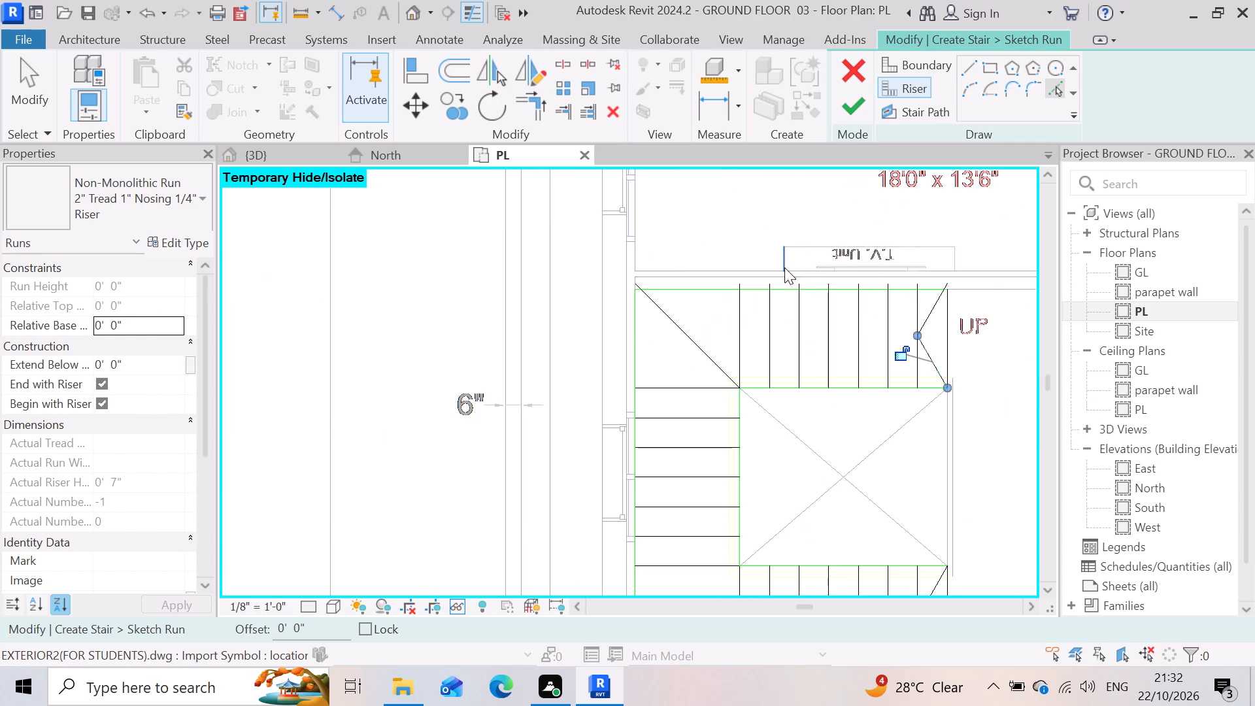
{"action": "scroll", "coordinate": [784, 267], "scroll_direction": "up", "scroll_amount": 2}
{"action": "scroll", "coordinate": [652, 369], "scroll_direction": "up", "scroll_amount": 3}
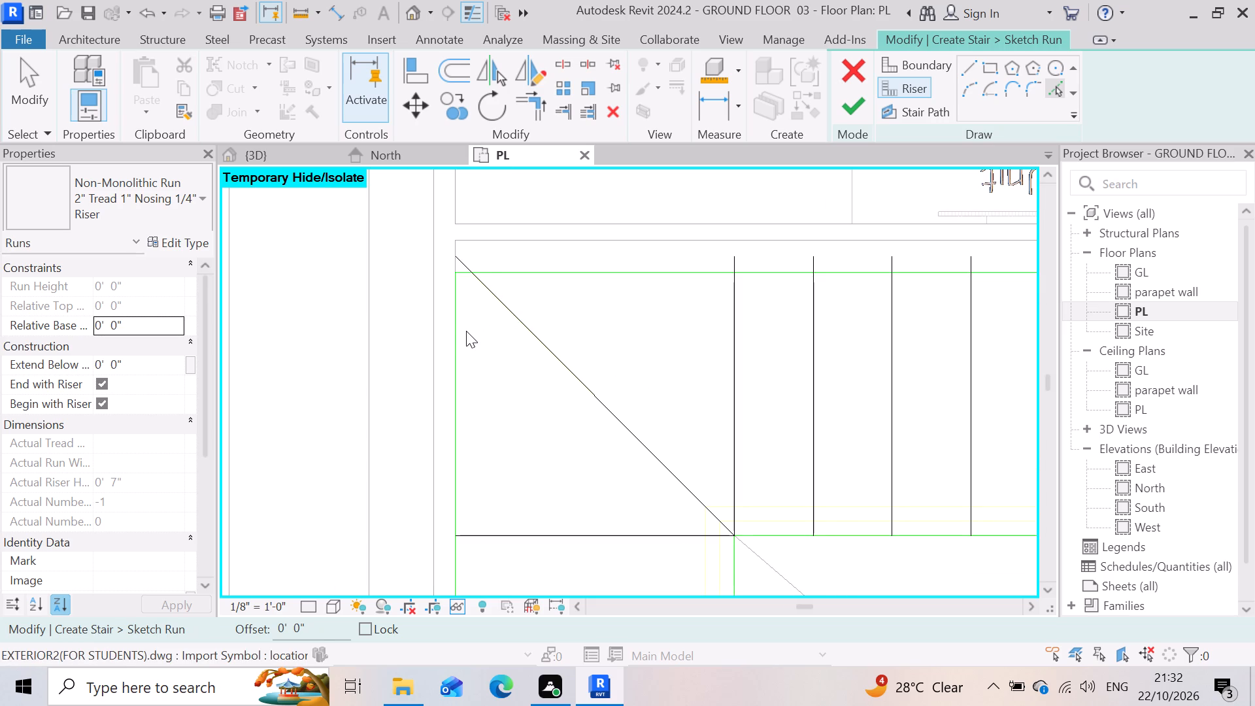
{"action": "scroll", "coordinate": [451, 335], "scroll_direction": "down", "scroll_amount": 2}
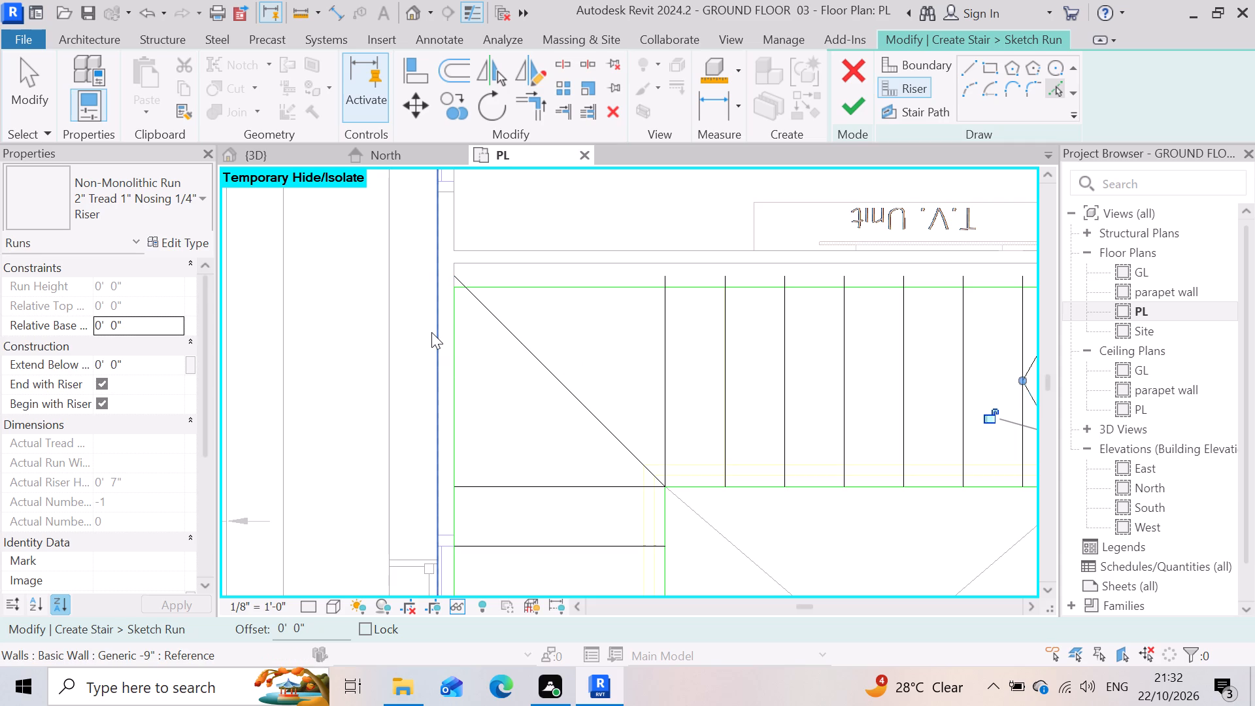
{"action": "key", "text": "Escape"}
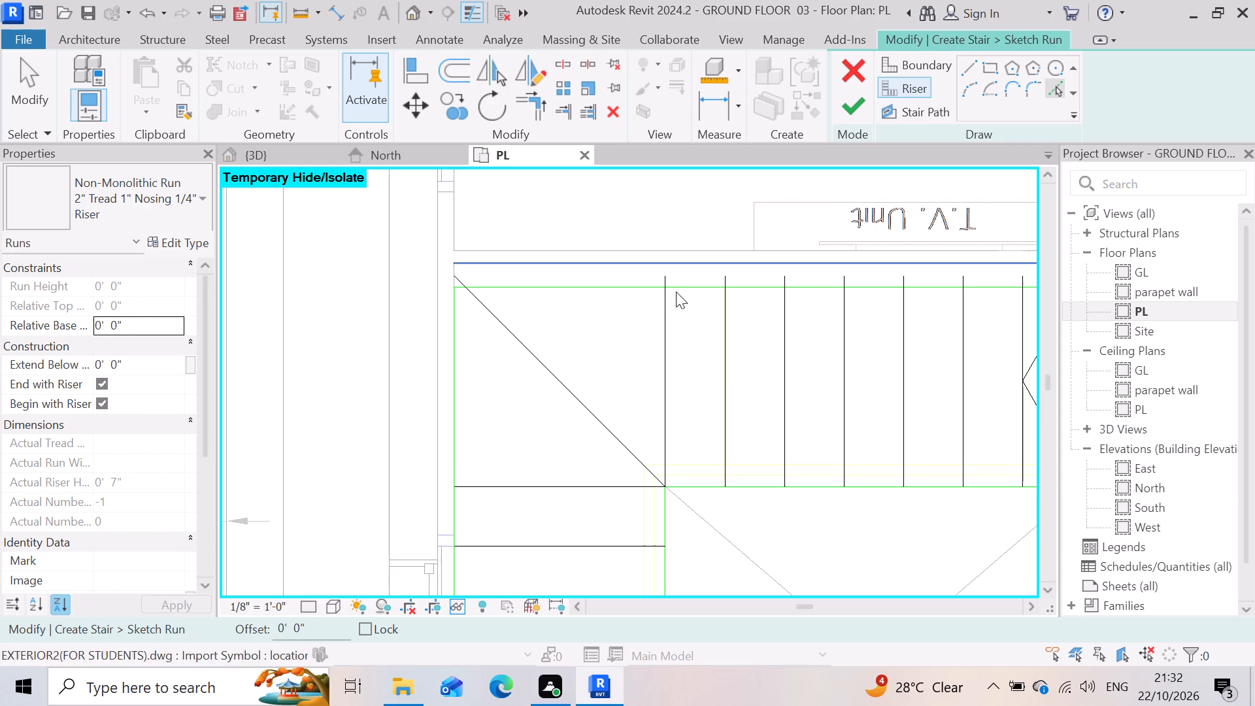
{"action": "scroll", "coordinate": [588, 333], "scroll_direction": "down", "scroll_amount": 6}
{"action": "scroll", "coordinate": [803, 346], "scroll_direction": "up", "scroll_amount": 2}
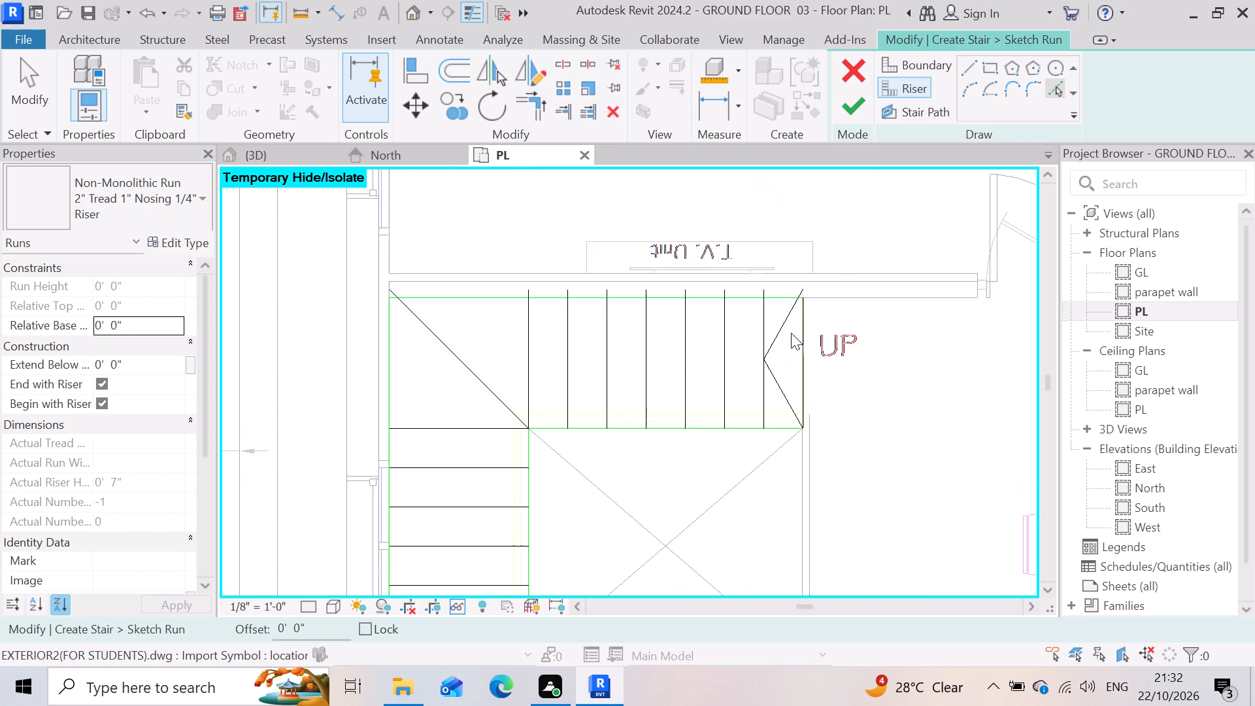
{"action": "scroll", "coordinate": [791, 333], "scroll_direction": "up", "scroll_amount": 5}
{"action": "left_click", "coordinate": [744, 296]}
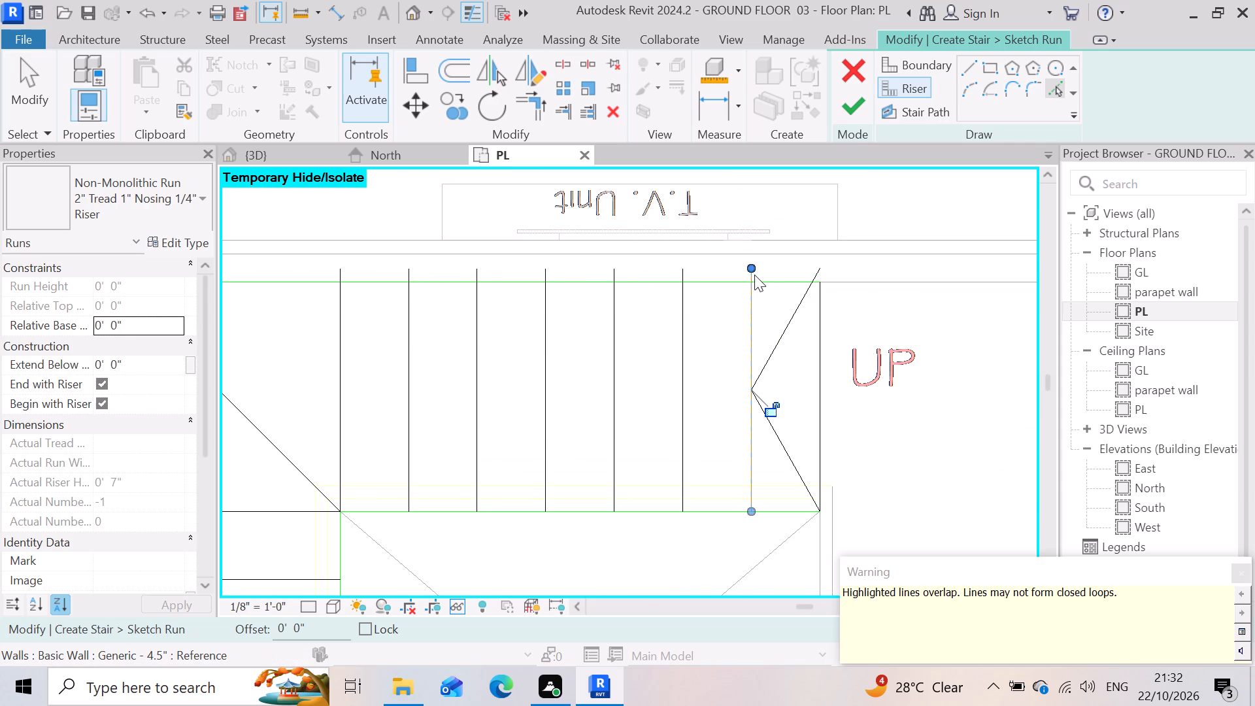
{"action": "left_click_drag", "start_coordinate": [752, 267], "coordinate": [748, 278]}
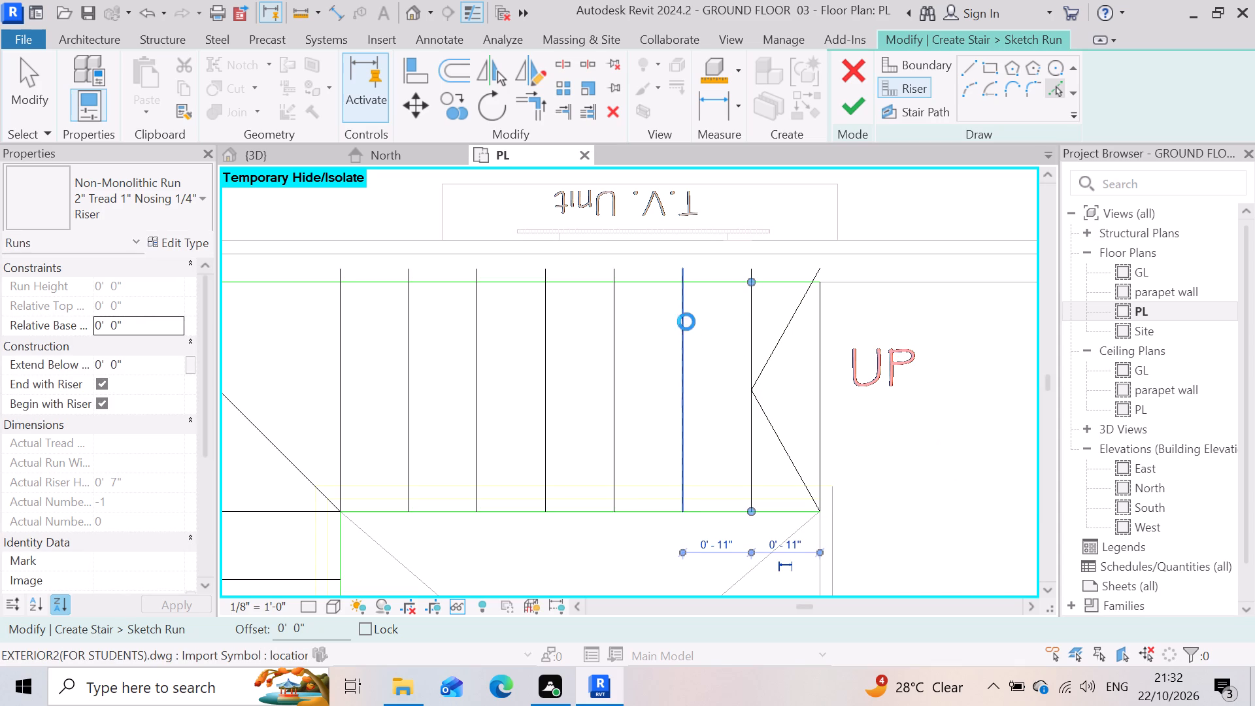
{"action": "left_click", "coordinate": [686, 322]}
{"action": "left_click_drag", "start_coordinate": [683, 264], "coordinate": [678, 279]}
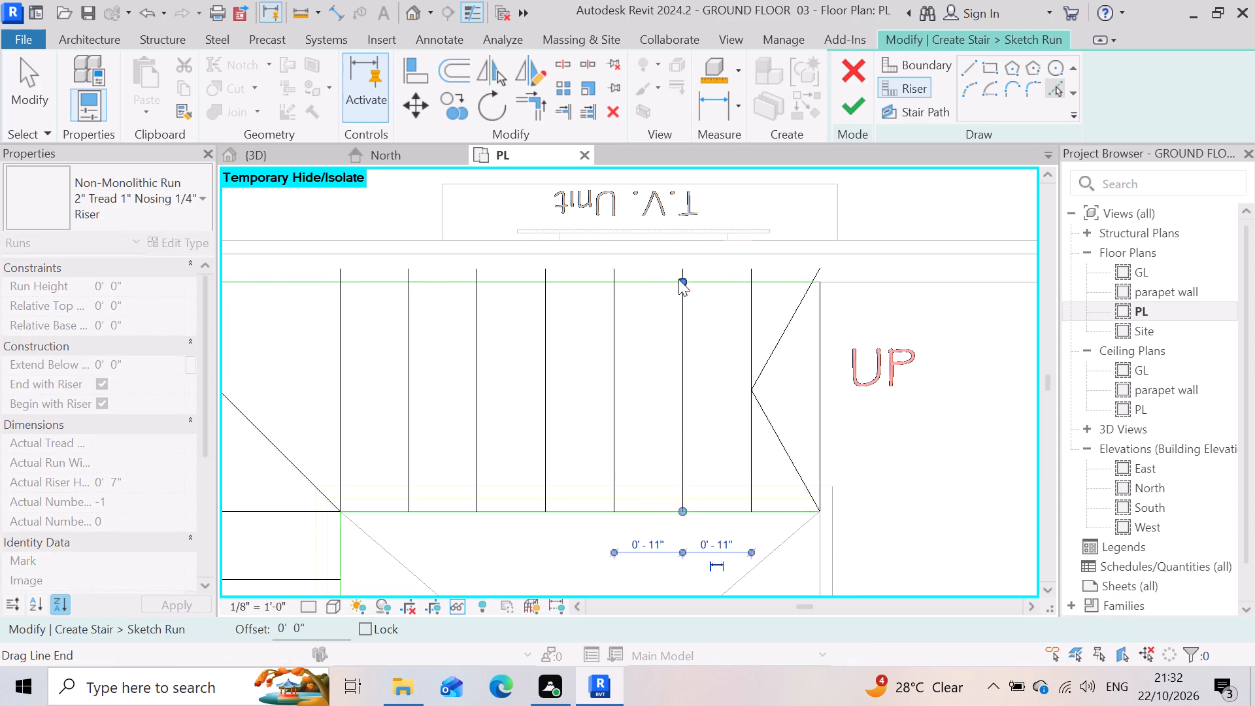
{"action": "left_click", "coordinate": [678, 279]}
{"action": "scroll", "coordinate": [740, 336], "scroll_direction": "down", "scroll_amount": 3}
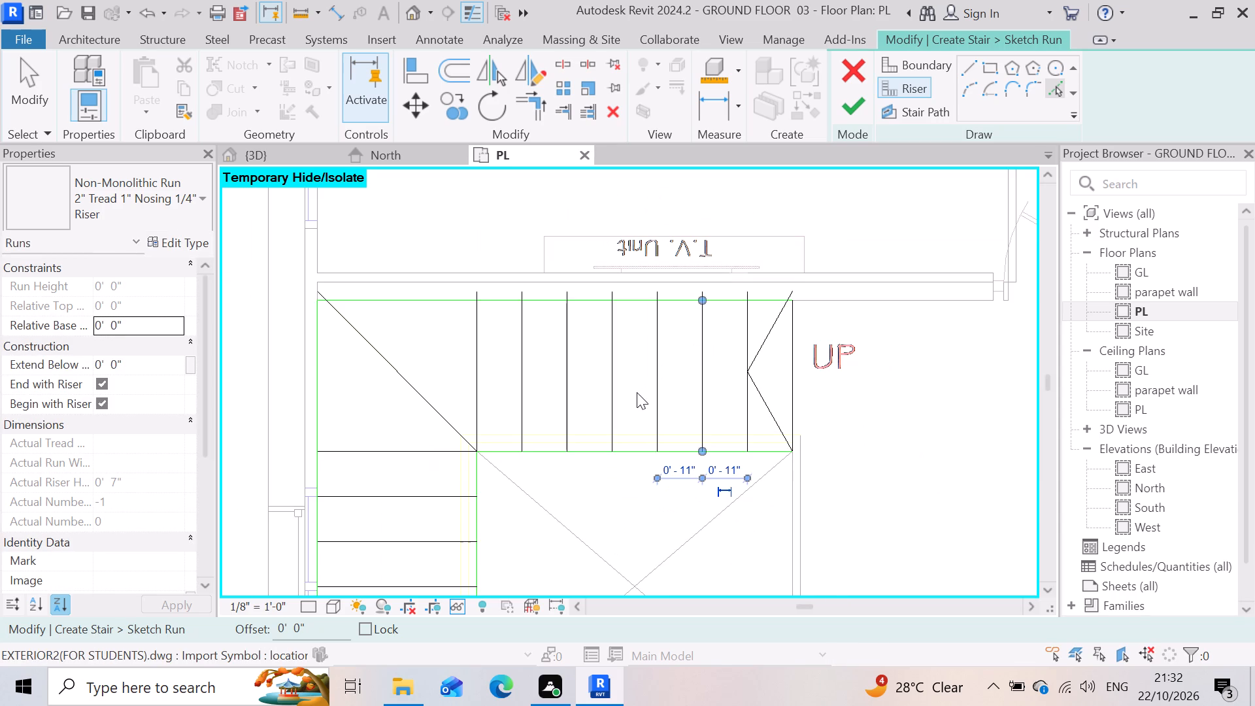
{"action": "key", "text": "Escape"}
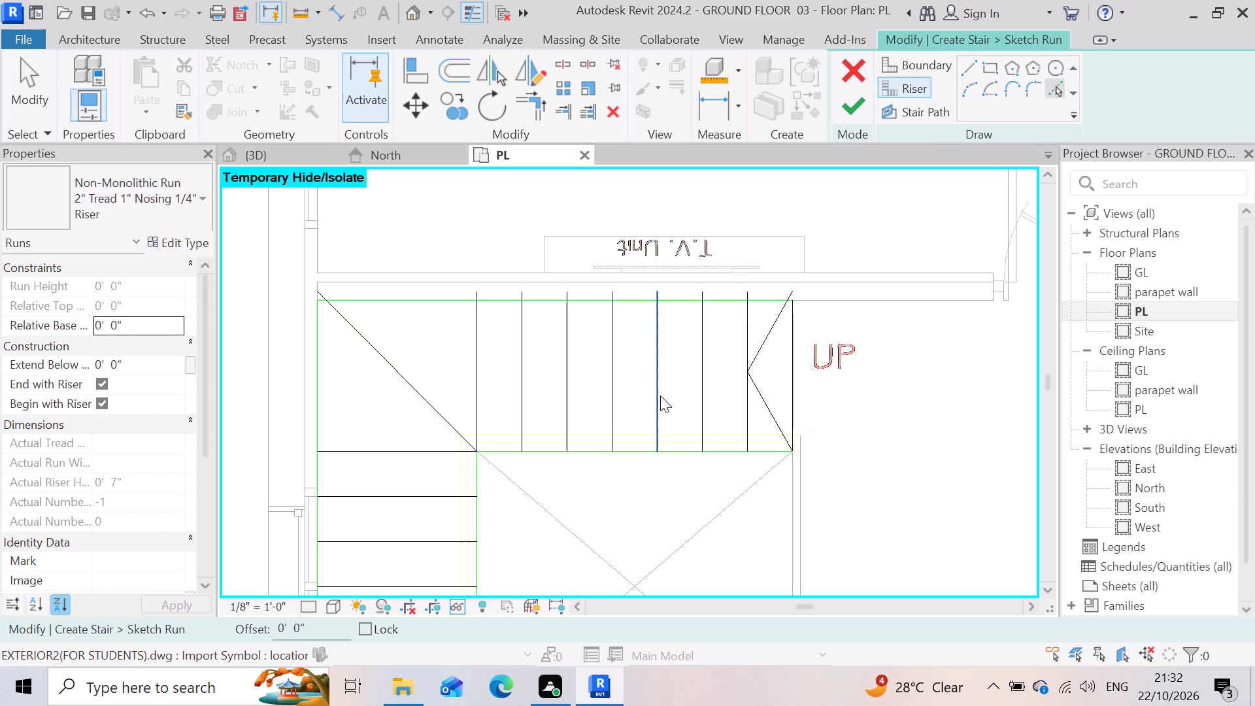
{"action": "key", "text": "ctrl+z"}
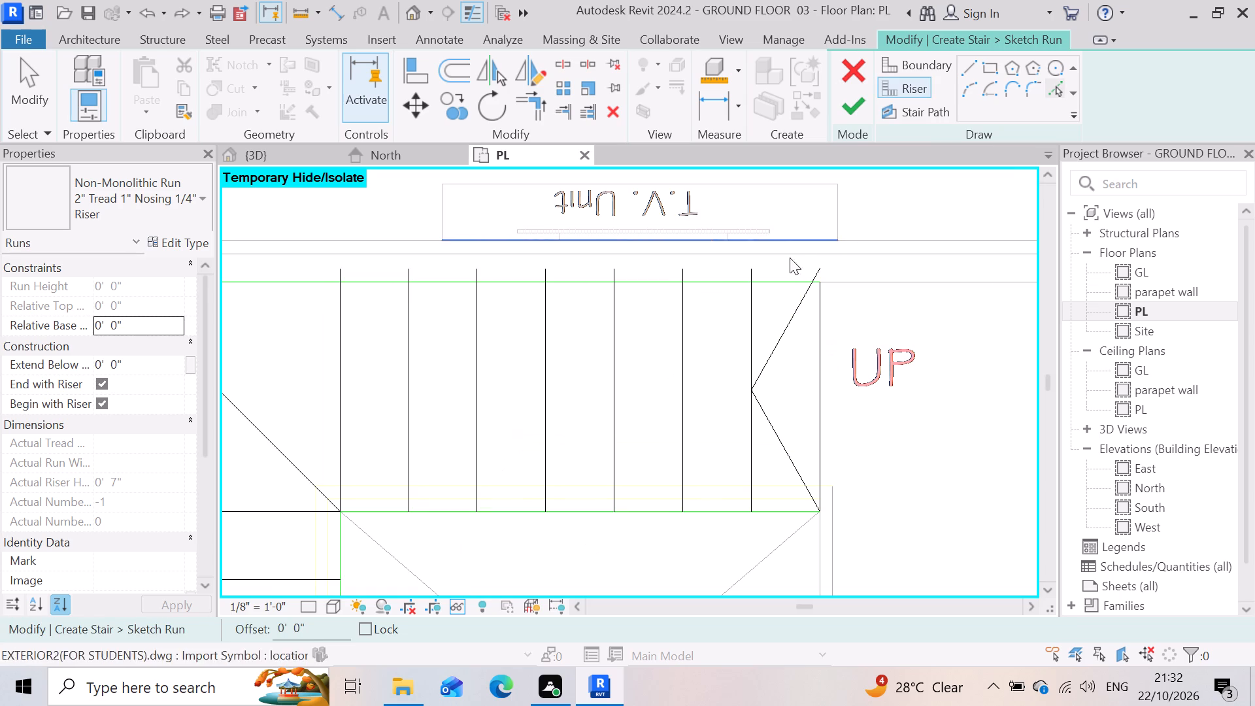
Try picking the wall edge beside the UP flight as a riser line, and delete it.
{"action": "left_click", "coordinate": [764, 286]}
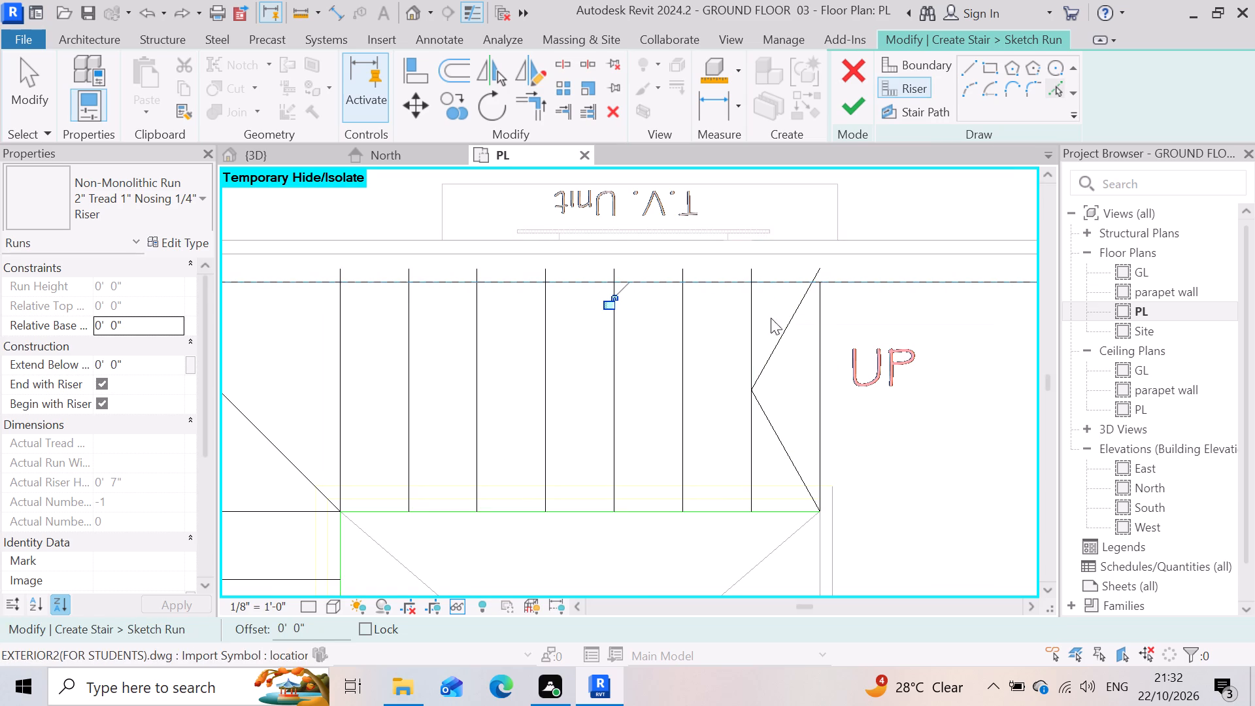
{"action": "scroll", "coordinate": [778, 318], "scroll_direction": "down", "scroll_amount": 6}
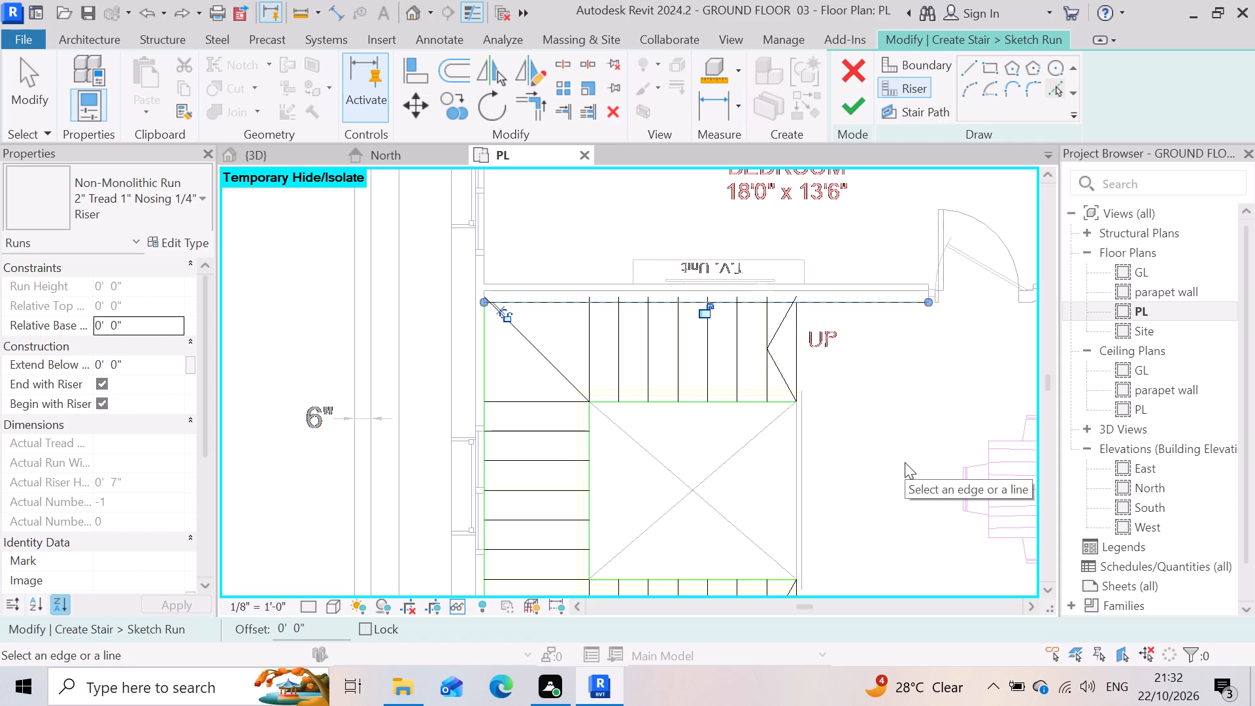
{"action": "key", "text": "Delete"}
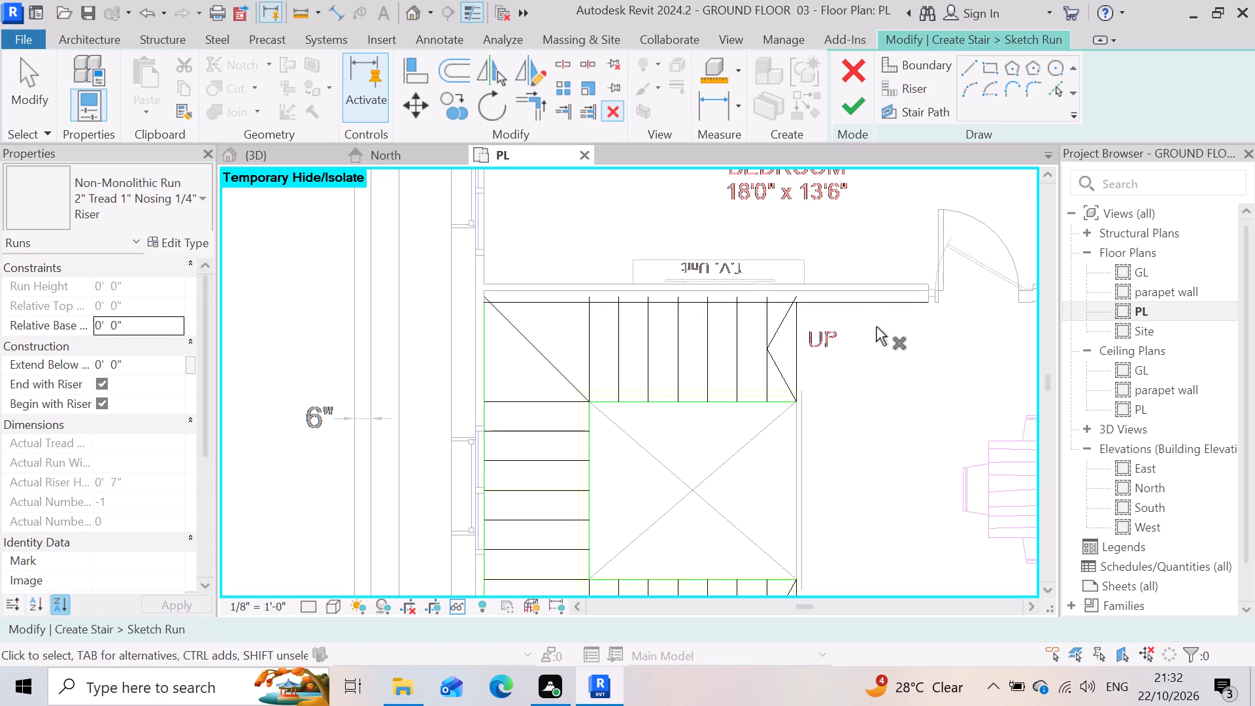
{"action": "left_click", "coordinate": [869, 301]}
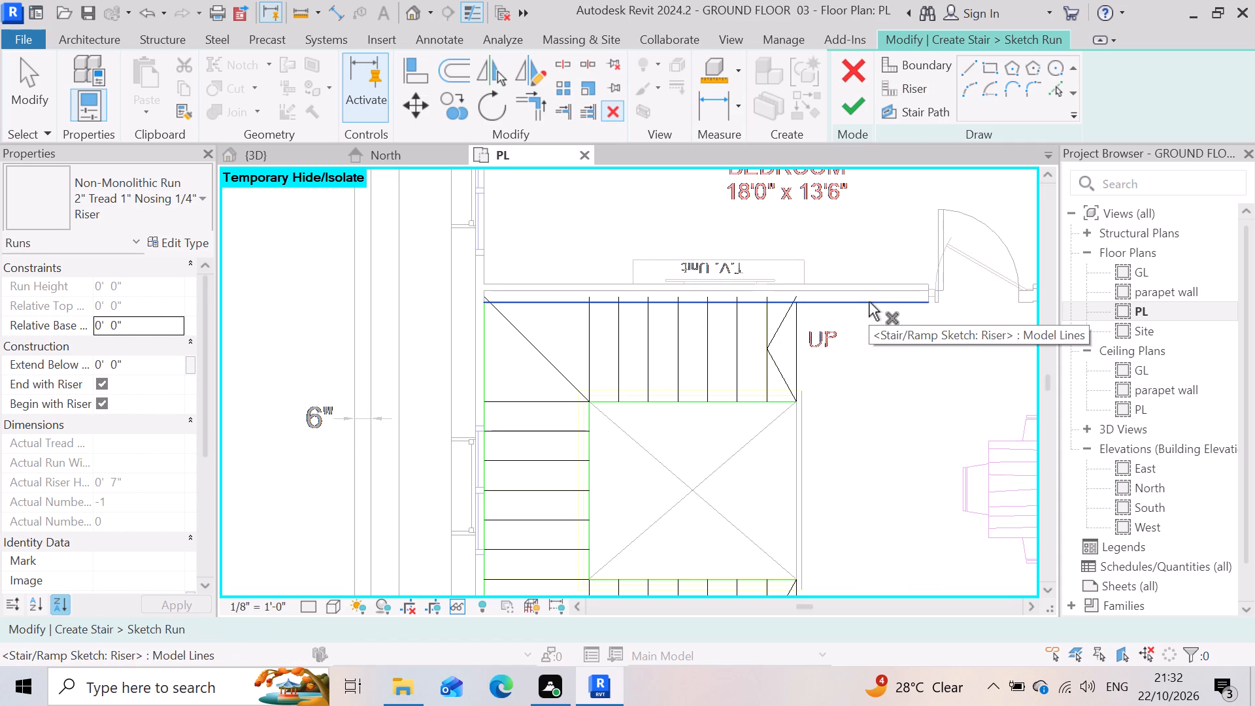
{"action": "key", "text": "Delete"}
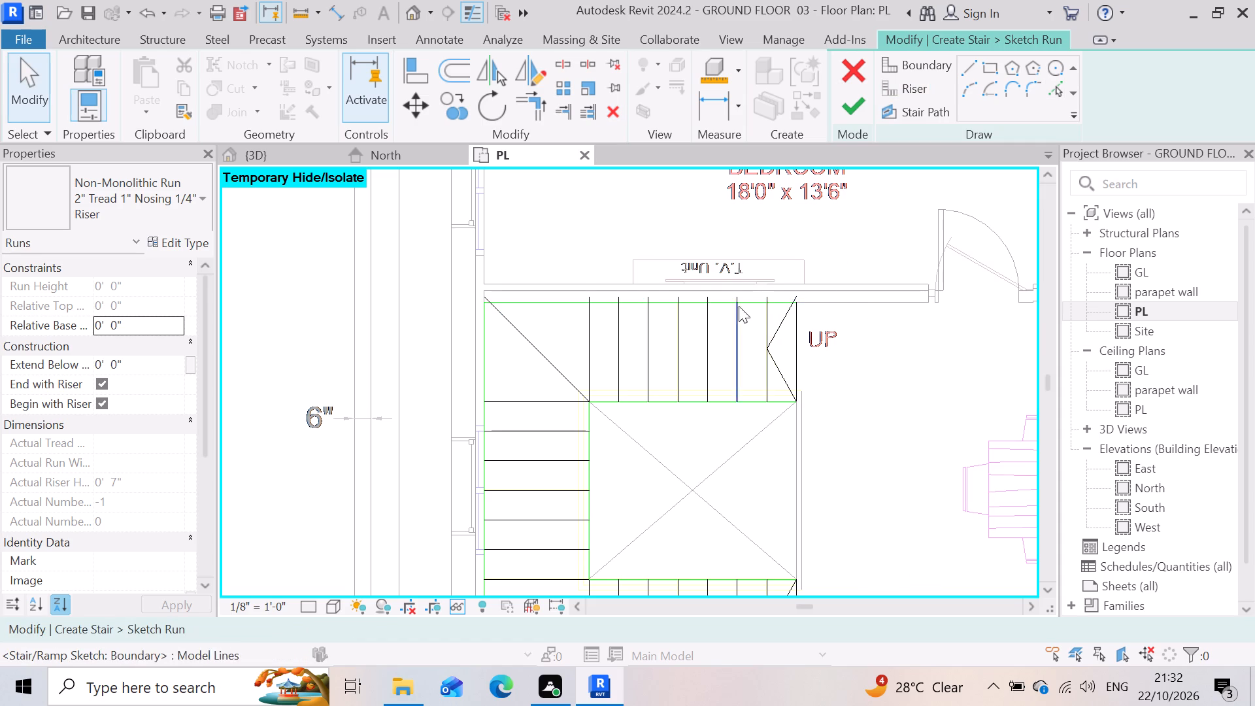
Delete the outer boundary line of the UP flight on the T.V. unit side.
{"action": "left_click", "coordinate": [780, 297]}
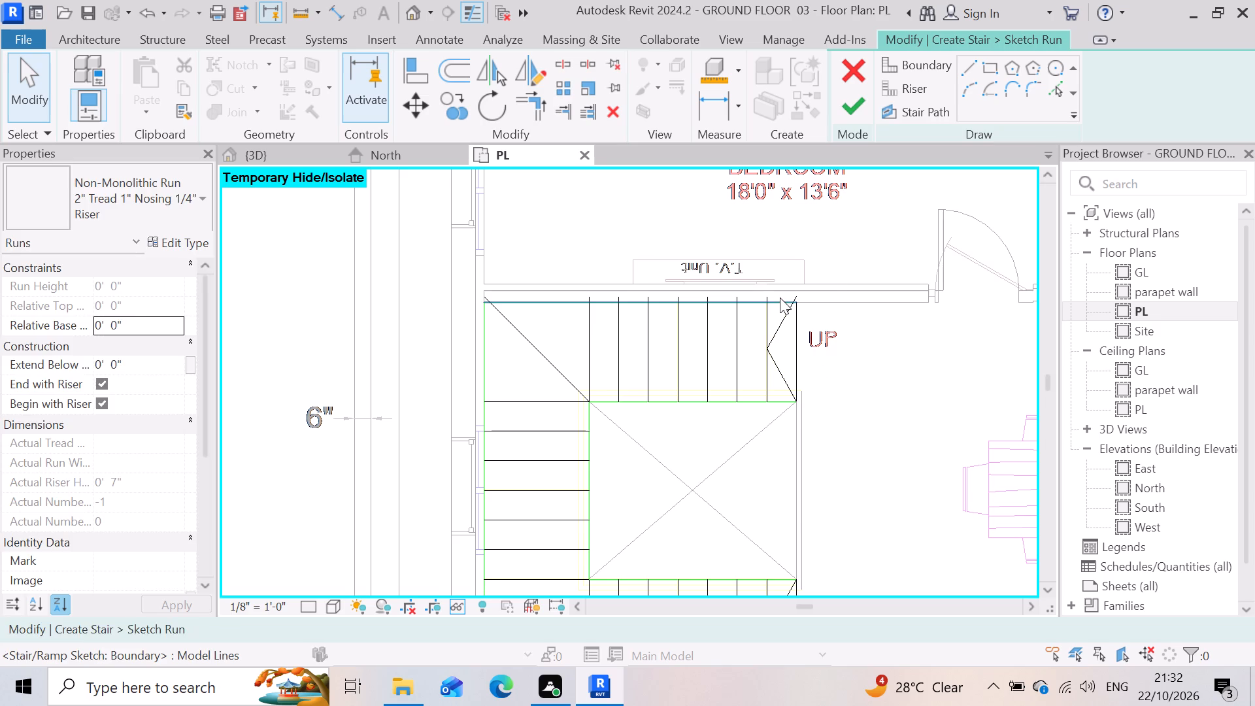
{"action": "key", "text": "Delete"}
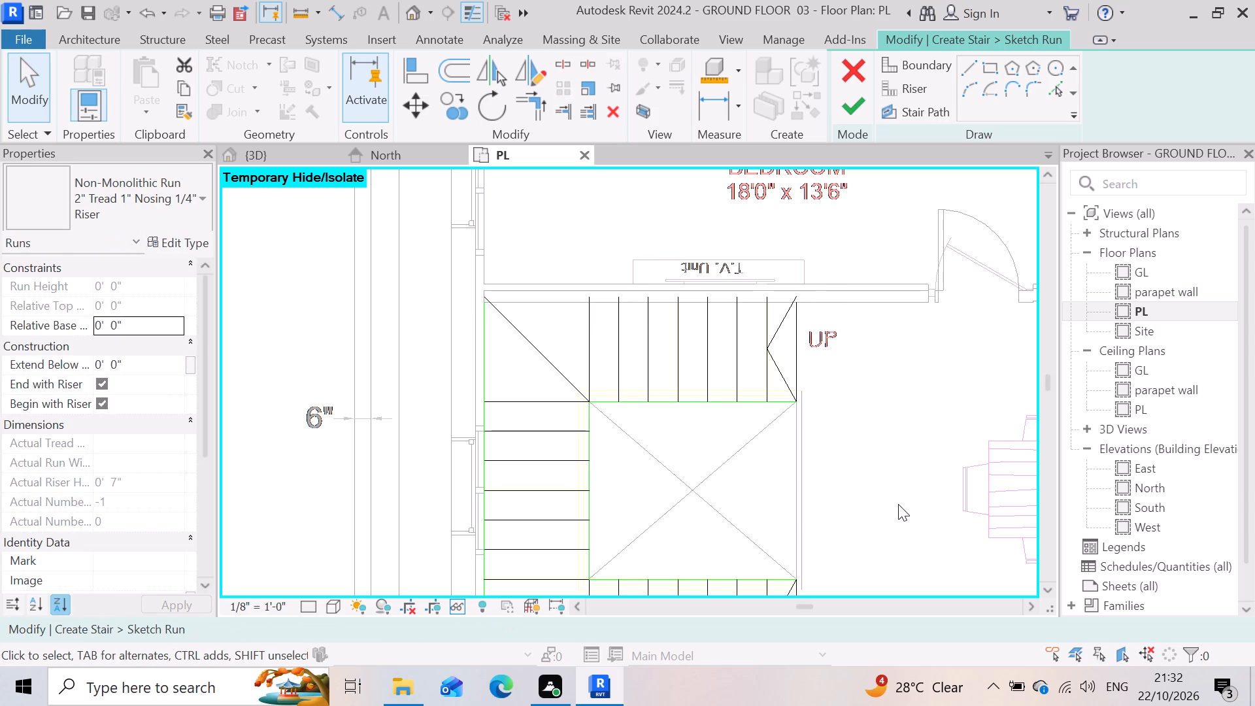
Shorten the first three parallel riser lines of the UP flight, counted from the diagonal corner, to the wall face at 3' 0 3/4".
{"action": "scroll", "coordinate": [586, 231], "scroll_direction": "up", "scroll_amount": 2}
{"action": "scroll", "coordinate": [444, 311], "scroll_direction": "up", "scroll_amount": 4}
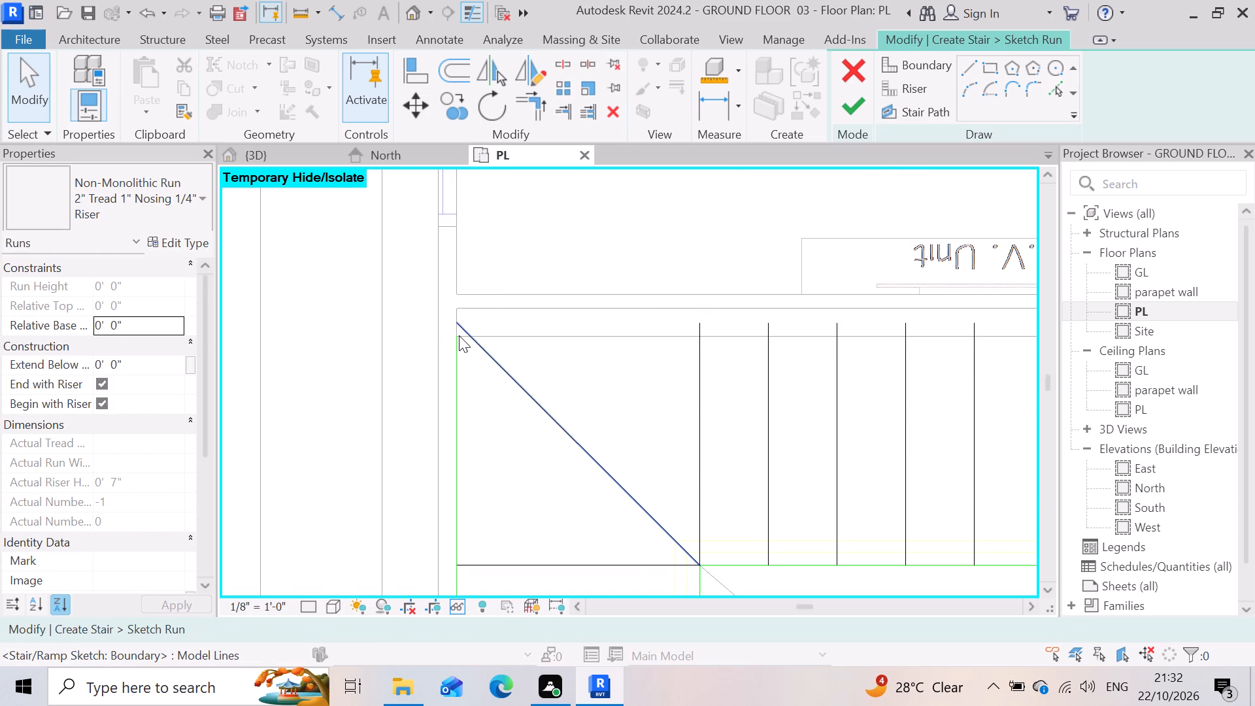
{"action": "scroll", "coordinate": [472, 346], "scroll_direction": "down", "scroll_amount": 3}
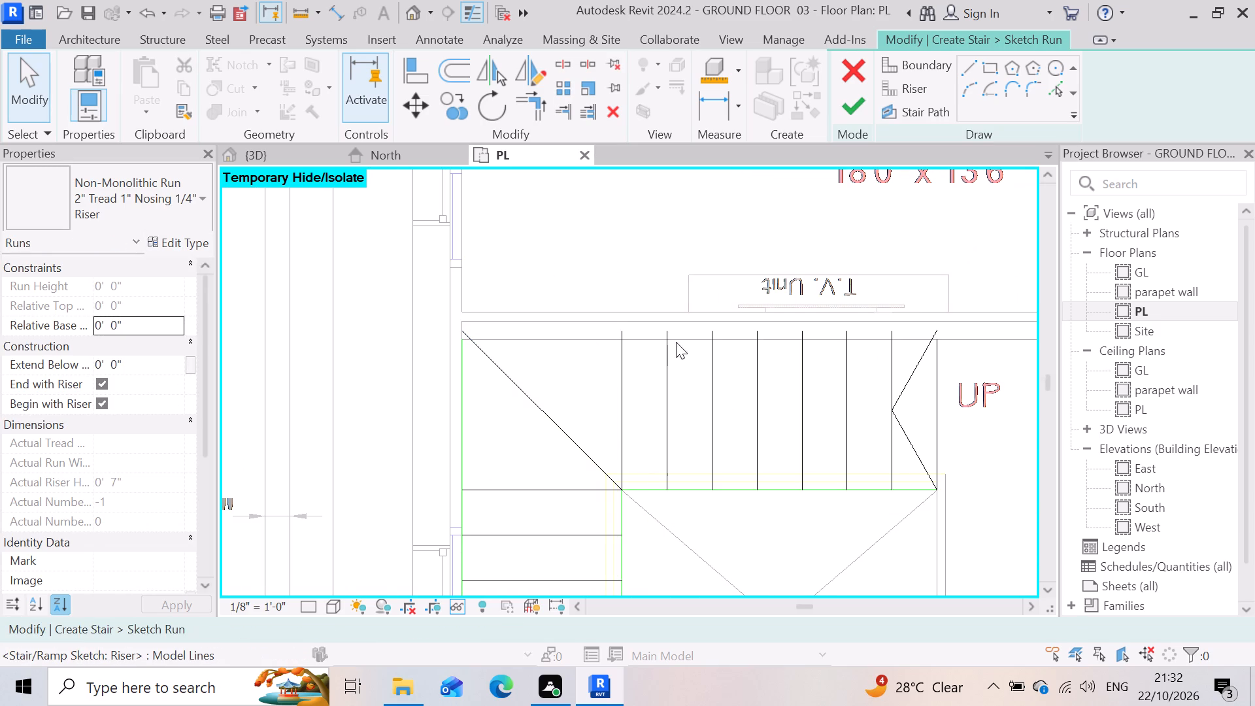
{"action": "left_click", "coordinate": [614, 346]}
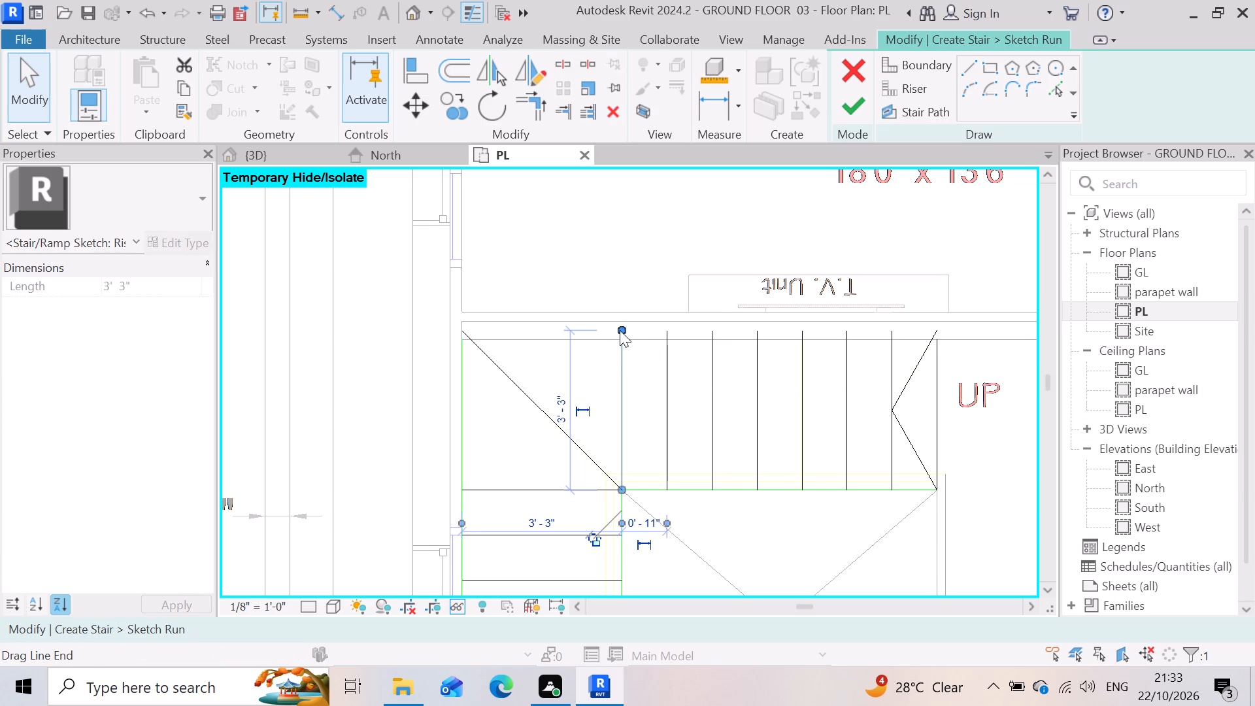
{"action": "left_click_drag", "start_coordinate": [620, 330], "coordinate": [618, 341]}
{"action": "left_click", "coordinate": [618, 340]}
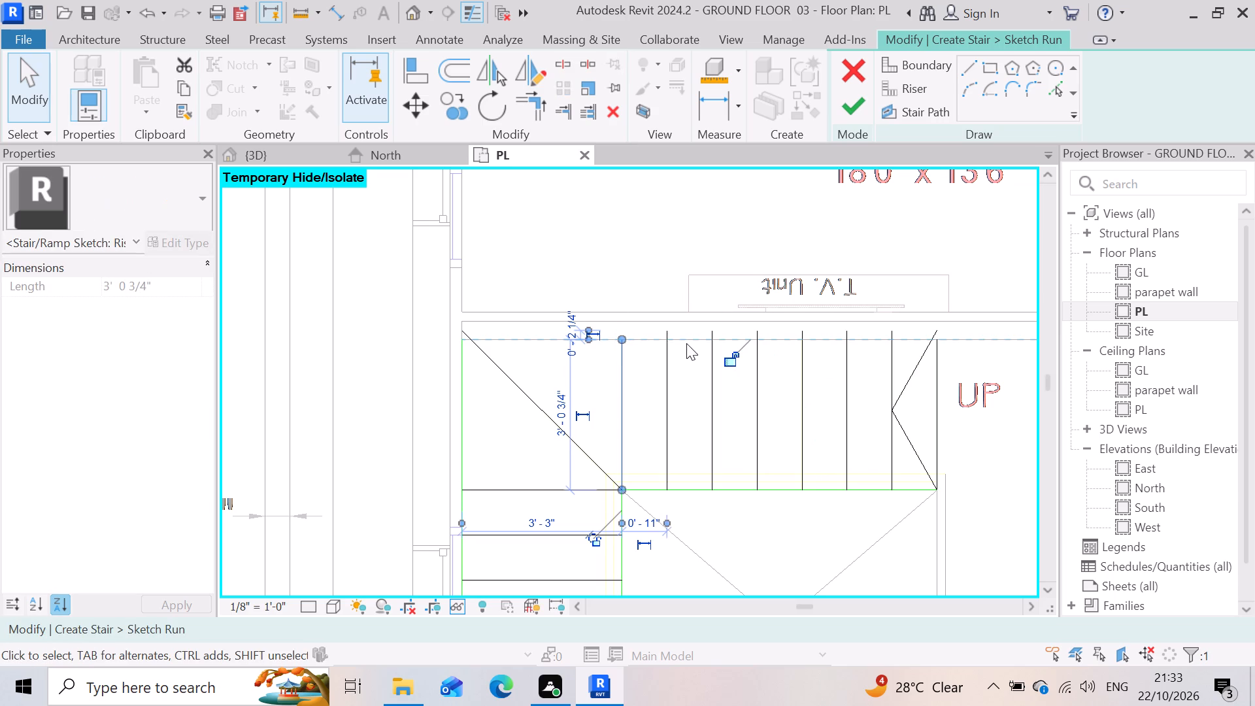
{"action": "left_click", "coordinate": [663, 342]}
{"action": "left_click_drag", "start_coordinate": [665, 329], "coordinate": [666, 344]}
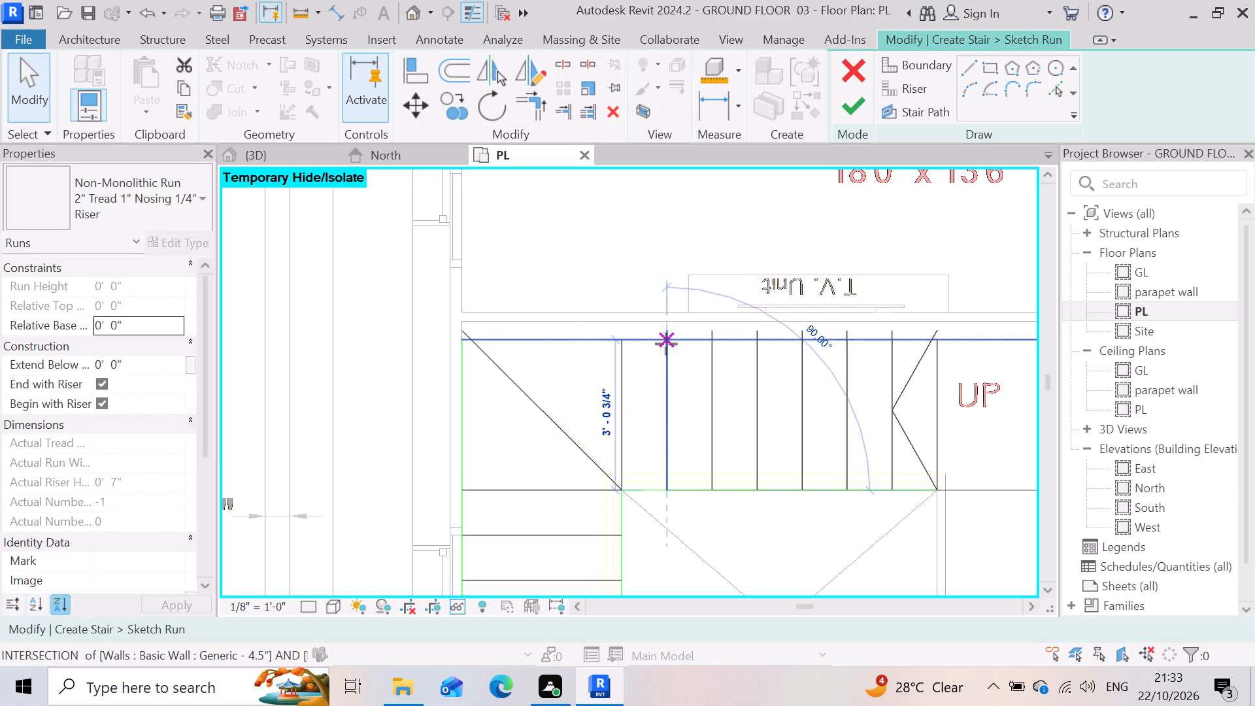
{"action": "left_click_drag", "start_coordinate": [666, 344], "coordinate": [666, 345]}
{"action": "left_click", "coordinate": [666, 343]}
{"action": "left_click", "coordinate": [712, 358]}
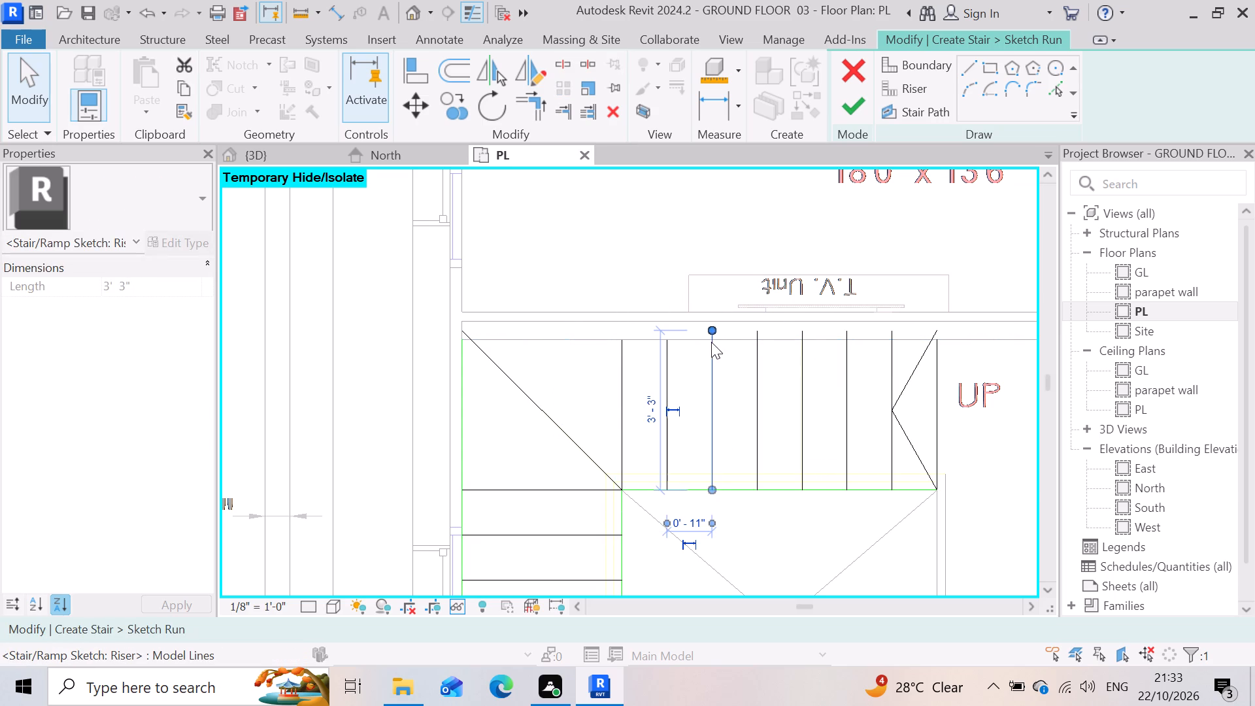
{"action": "left_click_drag", "start_coordinate": [714, 329], "coordinate": [714, 342]}
{"action": "left_click", "coordinate": [714, 341]}
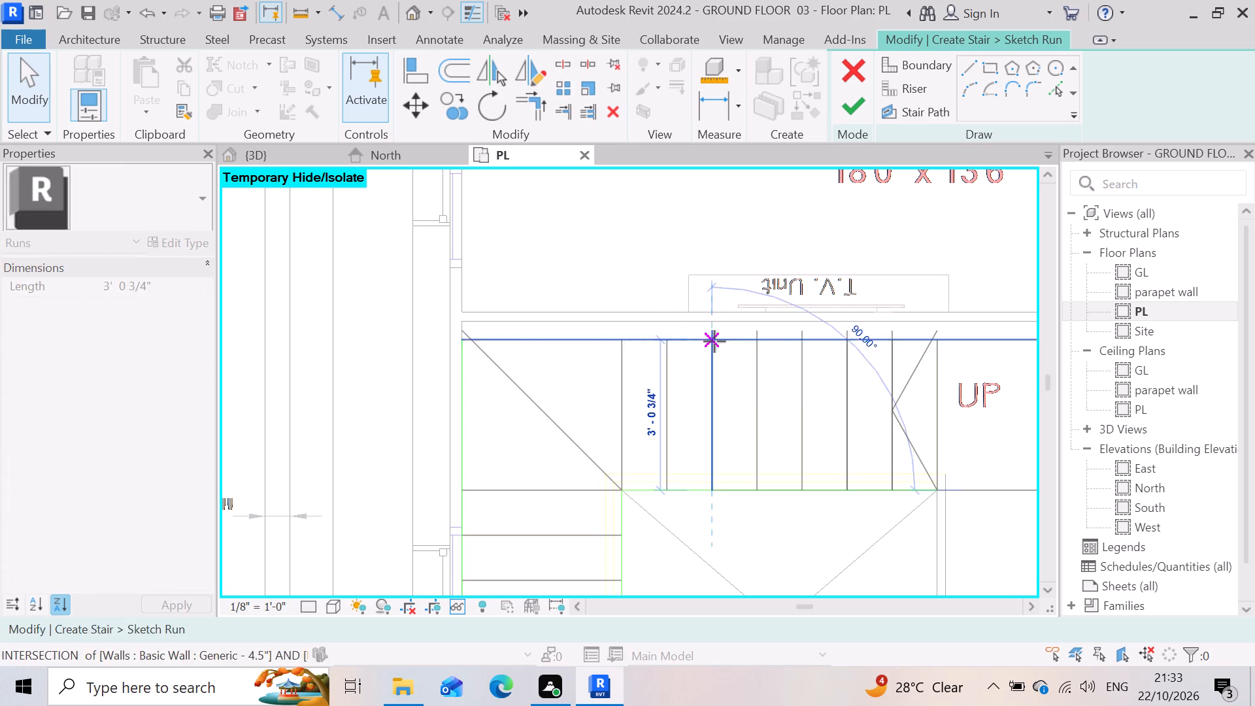
Shorten the fourth, fifth and sixth parallel riser lines of the UP flight to the wall face at 3' 0 3/4".
{"action": "left_click", "coordinate": [757, 370]}
{"action": "left_click_drag", "start_coordinate": [757, 329], "coordinate": [760, 339]}
{"action": "left_click", "coordinate": [760, 339]}
{"action": "left_click", "coordinate": [800, 367]}
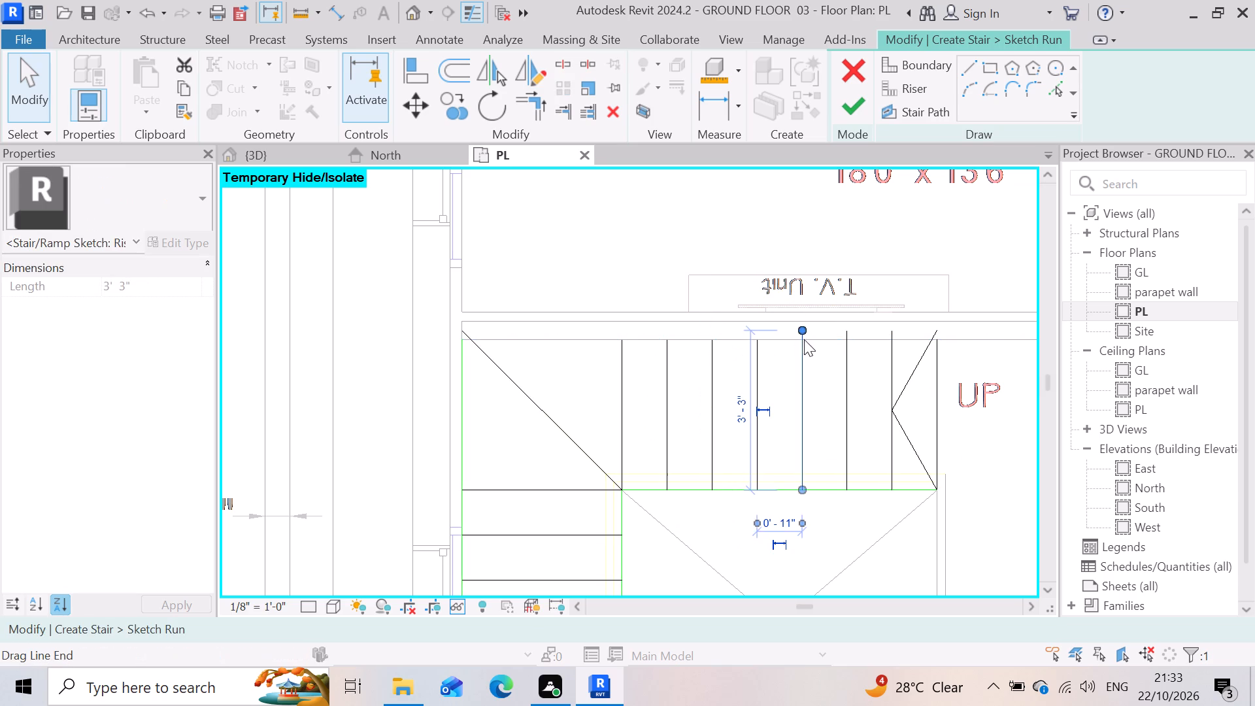
{"action": "left_click_drag", "start_coordinate": [801, 328], "coordinate": [803, 339]}
{"action": "left_click", "coordinate": [803, 339]}
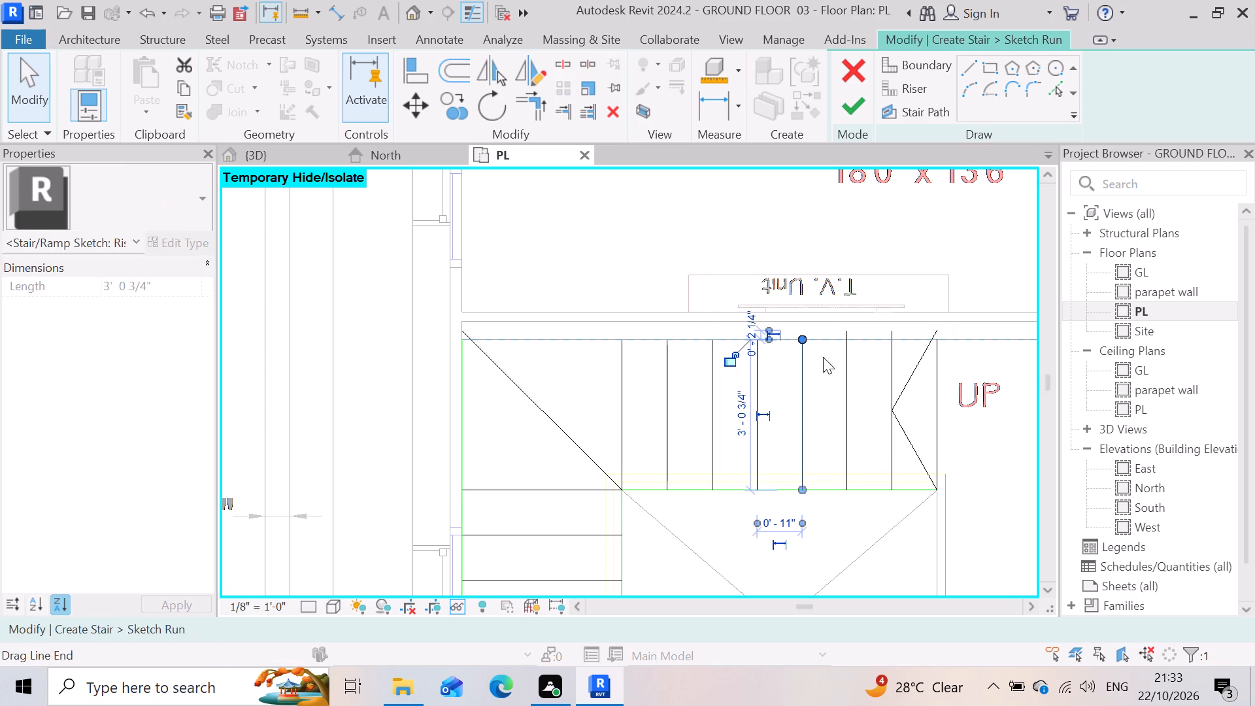
{"action": "left_click", "coordinate": [850, 364]}
{"action": "left_click_drag", "start_coordinate": [845, 328], "coordinate": [845, 340]}
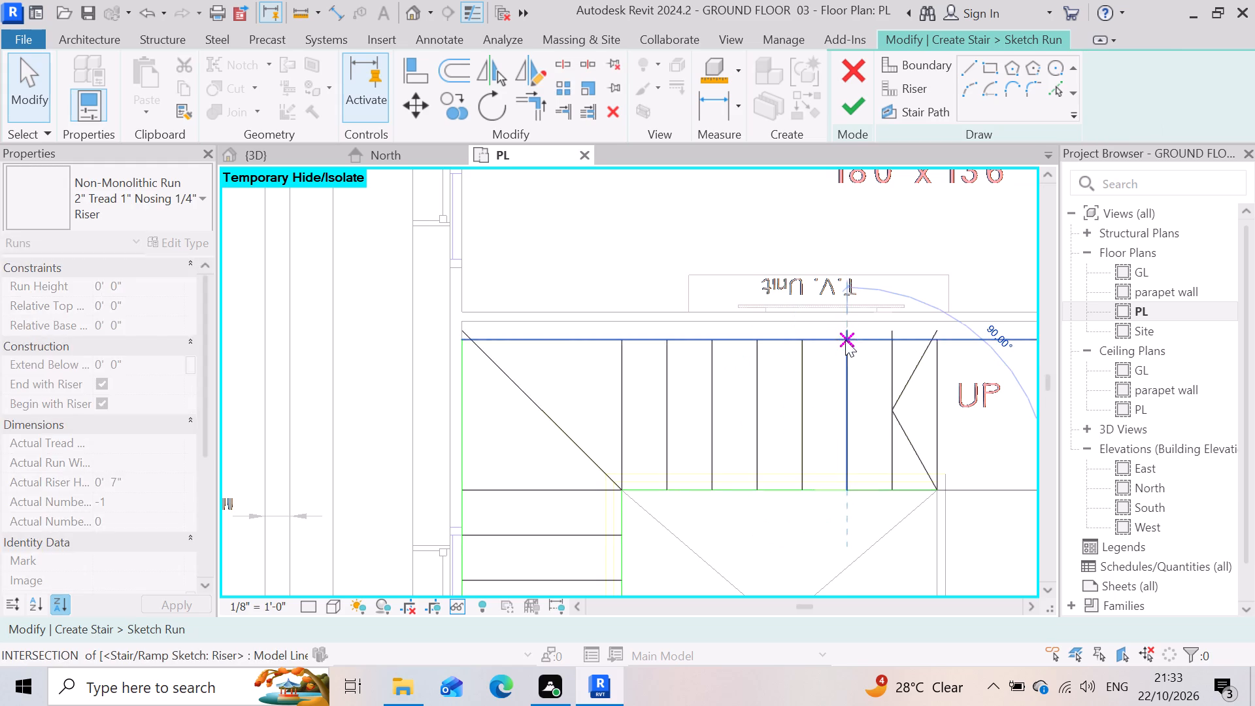
{"action": "left_click", "coordinate": [845, 340]}
Pull the still overhanging overlapping line at the sixth UP-flight riser back to the wall face, making it 3' 0 3/4" long.
{"action": "left_click", "coordinate": [895, 384]}
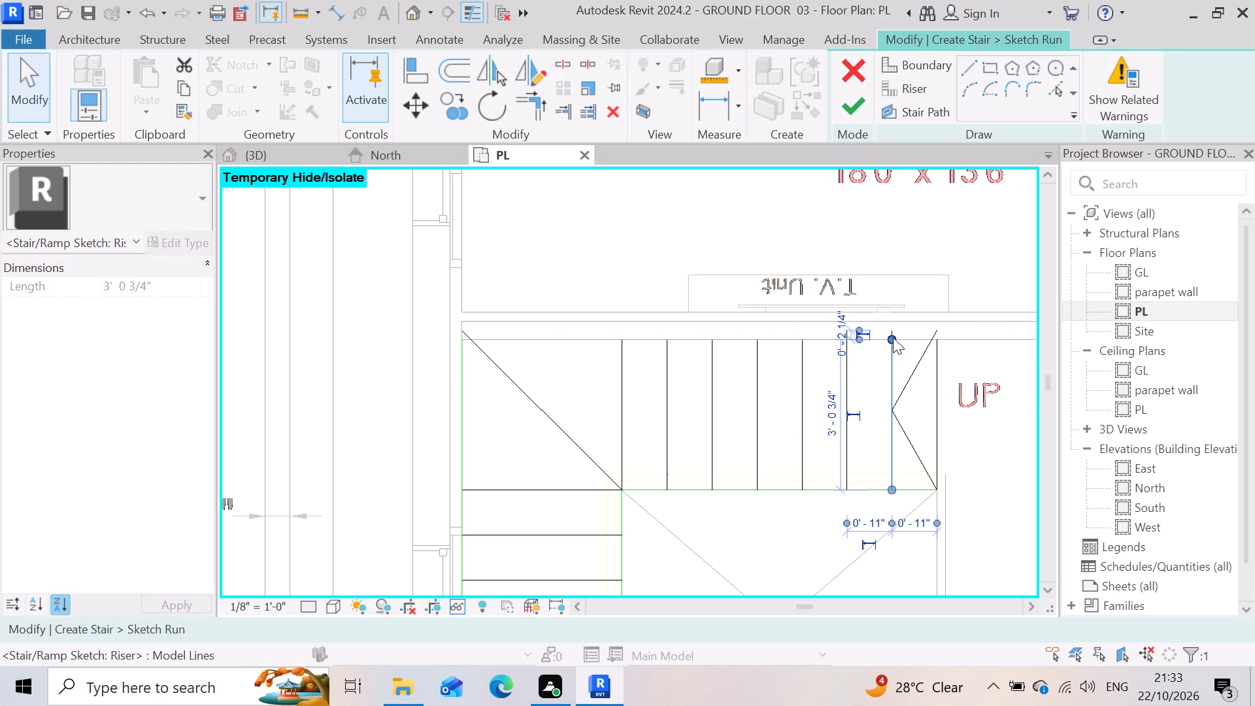
{"action": "scroll", "coordinate": [828, 386], "scroll_direction": "down", "scroll_amount": 3}
{"action": "scroll", "coordinate": [913, 352], "scroll_direction": "up", "scroll_amount": 3}
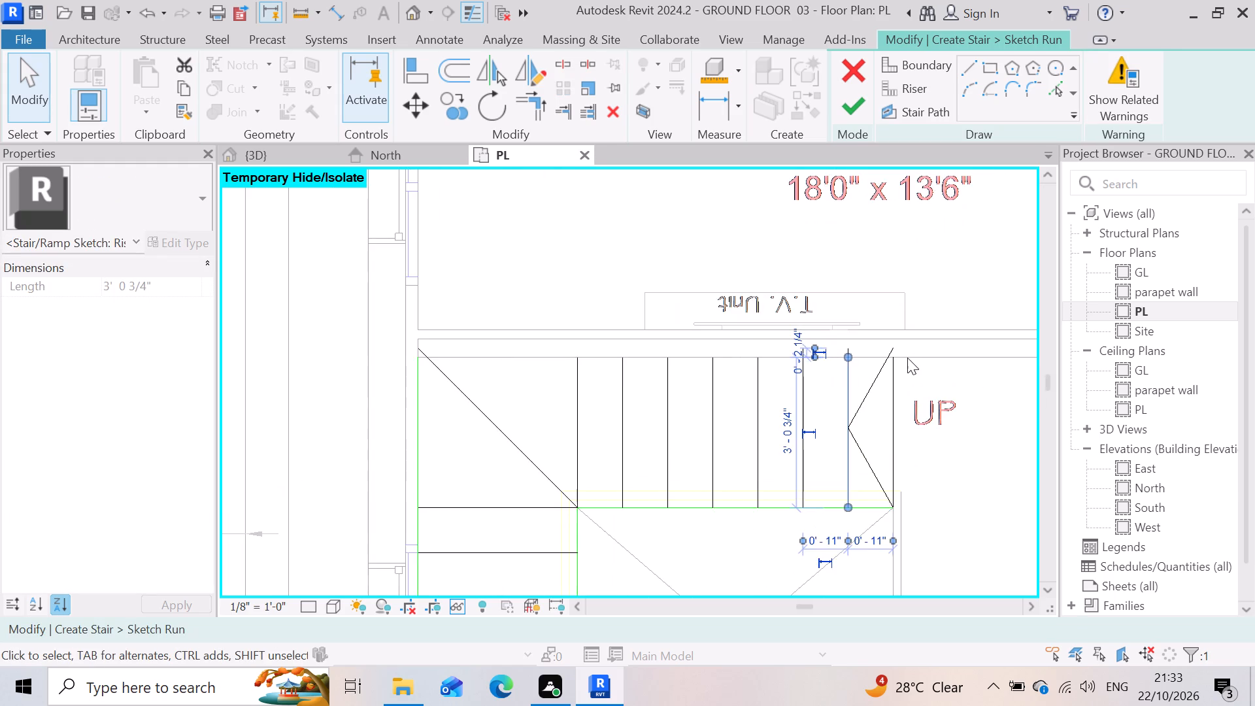
{"action": "scroll", "coordinate": [905, 358], "scroll_direction": "up", "scroll_amount": 3}
{"action": "left_click", "coordinate": [859, 367]}
{"action": "left_click", "coordinate": [864, 367]}
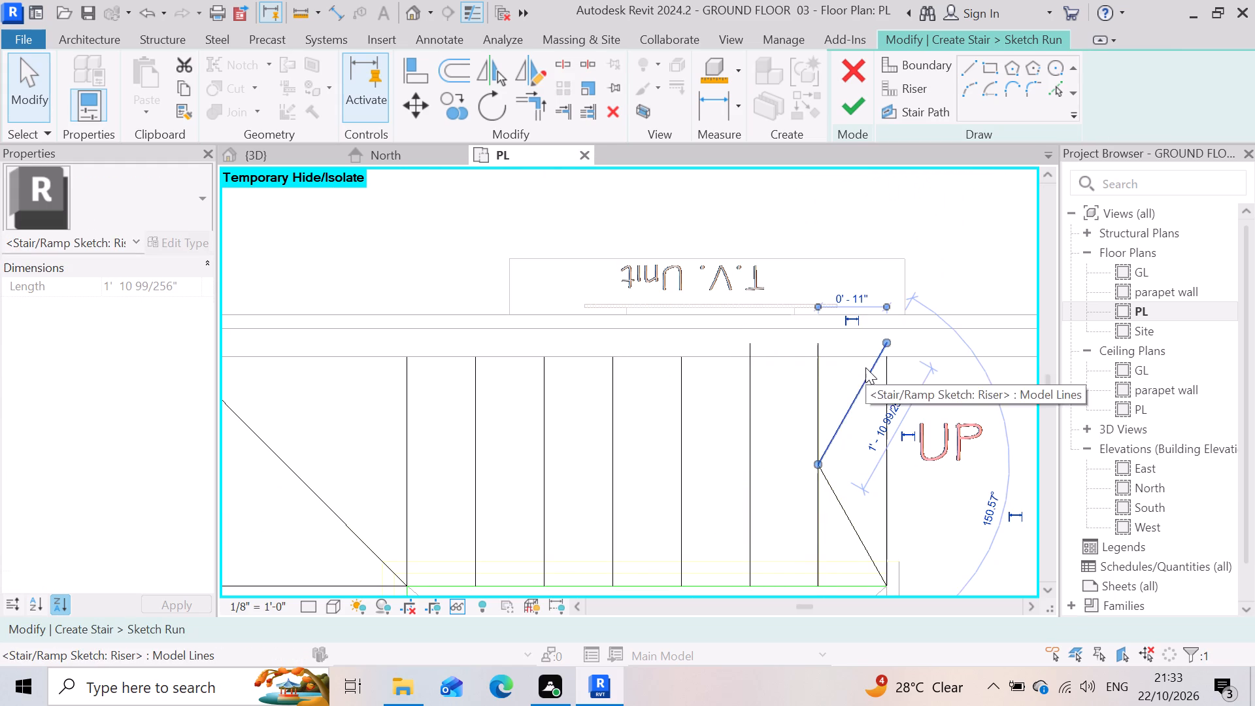
{"action": "left_click", "coordinate": [748, 351]}
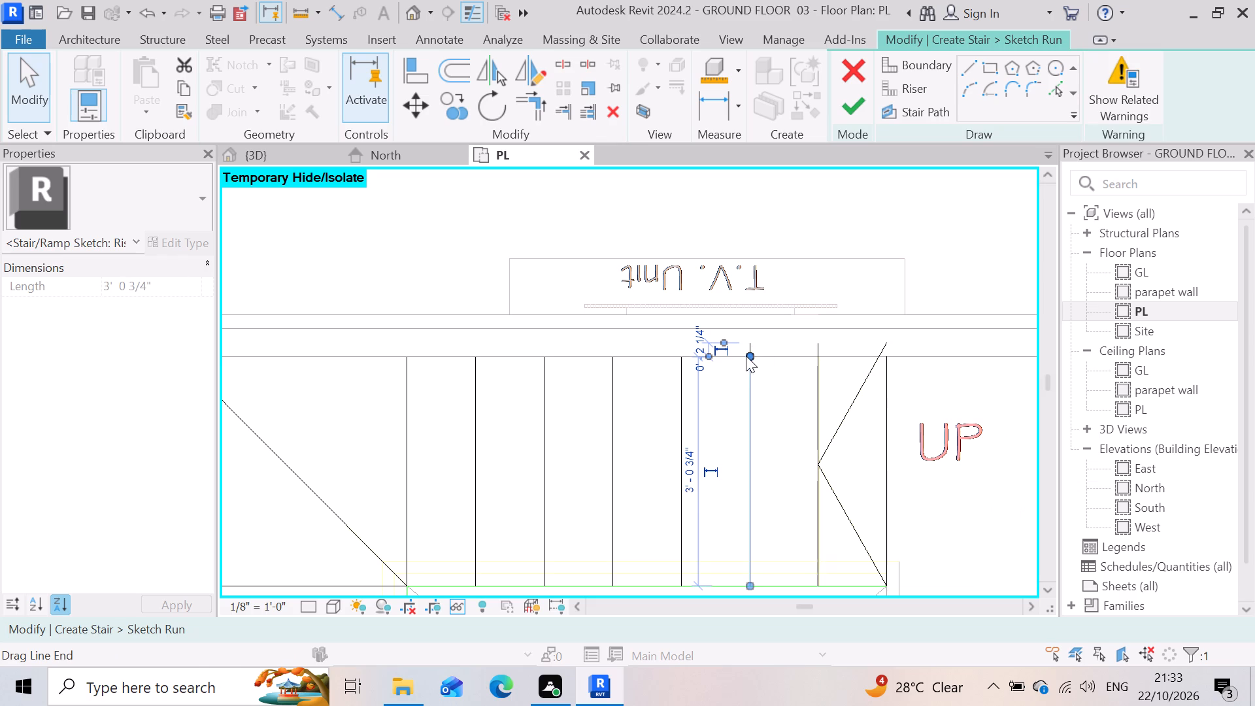
{"action": "left_click_drag", "start_coordinate": [749, 352], "coordinate": [754, 359]}
{"action": "left_click", "coordinate": [782, 416]}
{"action": "scroll", "coordinate": [731, 347], "scroll_direction": "up", "scroll_amount": 2}
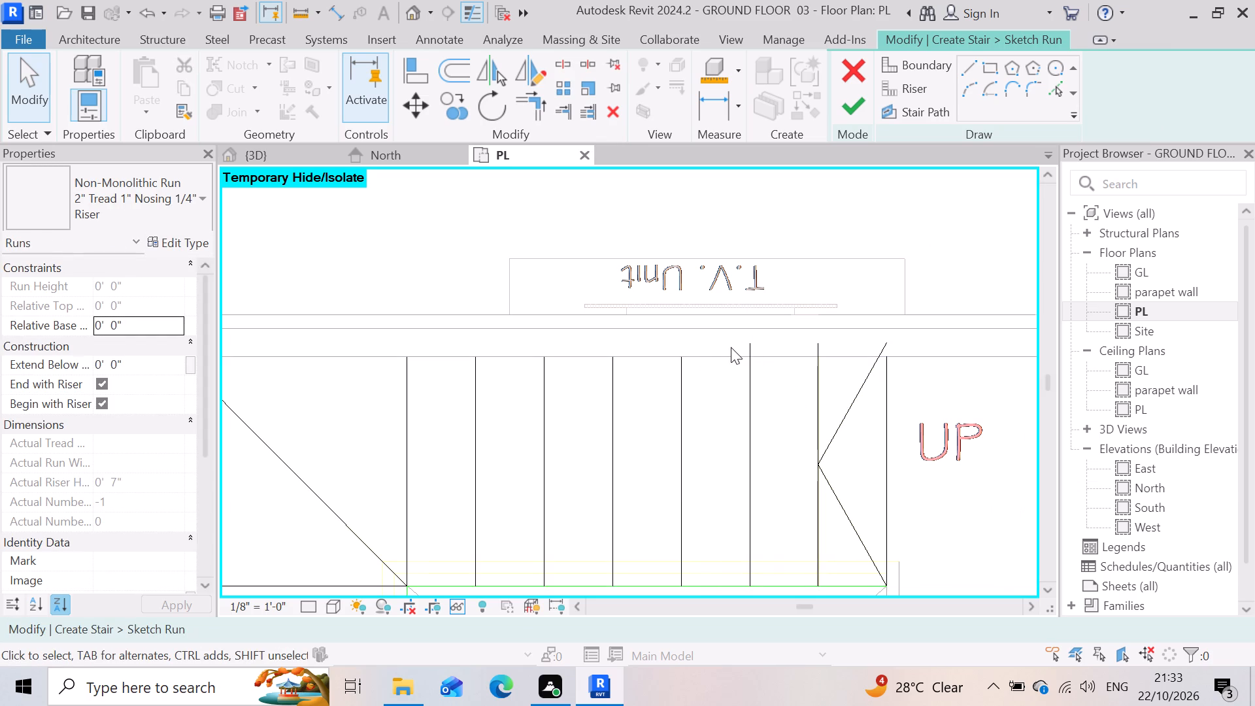
{"action": "scroll", "coordinate": [731, 347], "scroll_direction": "up", "scroll_amount": 6}
{"action": "left_click", "coordinate": [779, 347]}
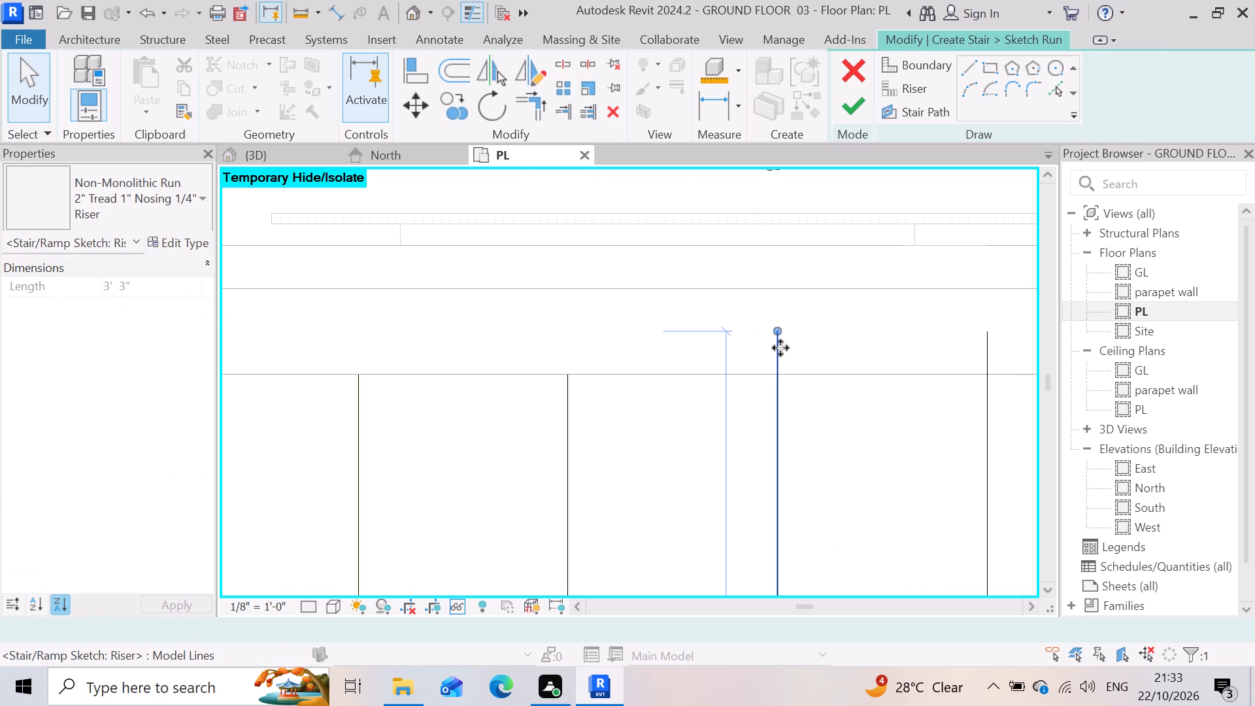
{"action": "left_click_drag", "start_coordinate": [778, 329], "coordinate": [783, 367]}
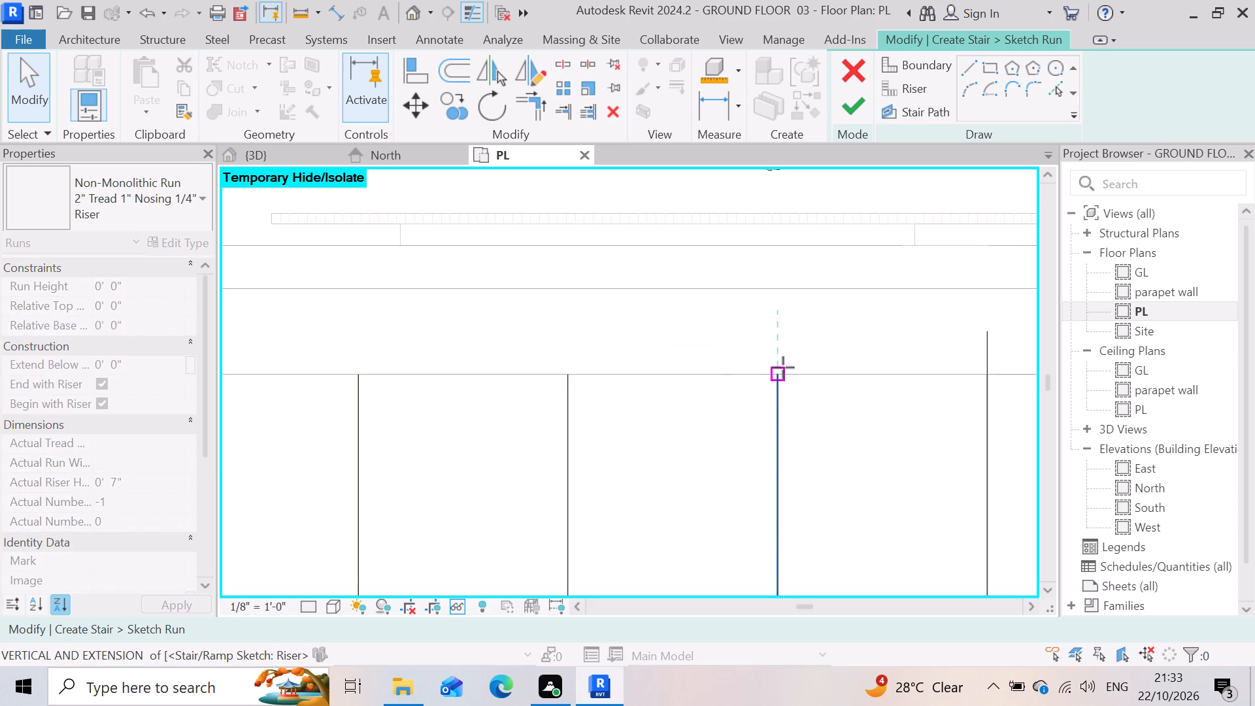
{"action": "left_click_drag", "start_coordinate": [783, 367], "coordinate": [782, 370]}
{"action": "left_click", "coordinate": [780, 368]}
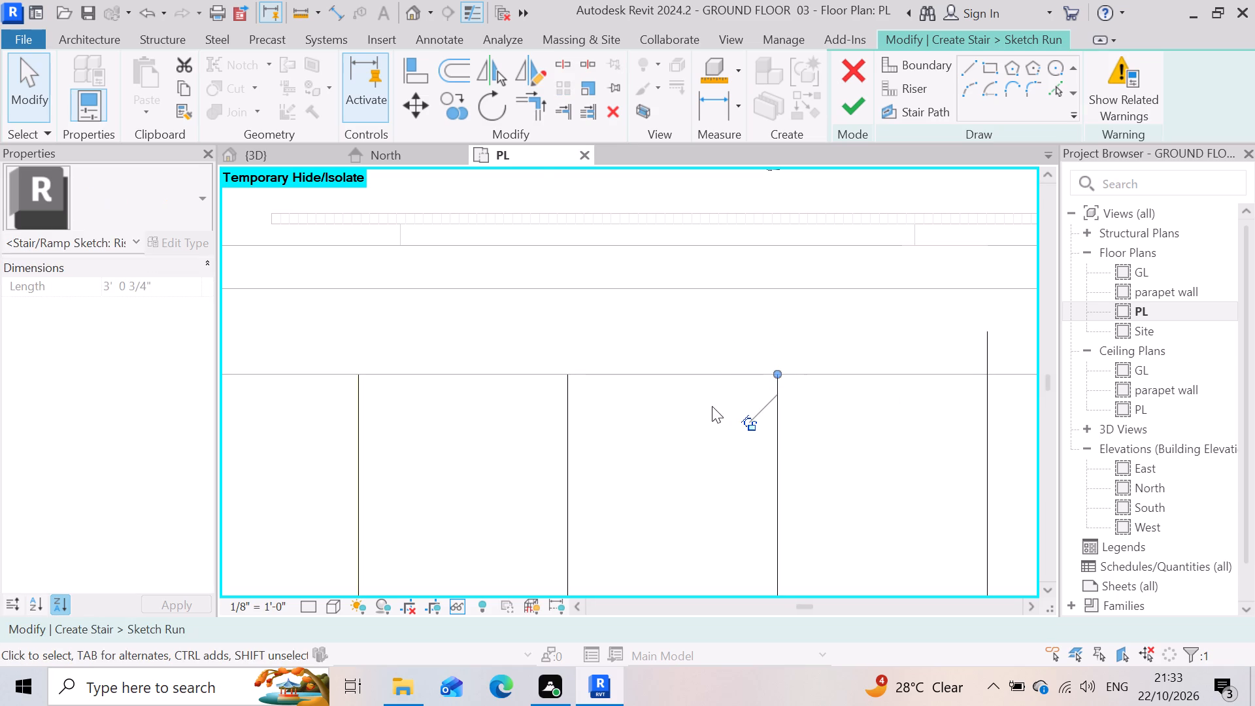
Pull the overhanging line at the seventh UP-flight riser back to the wall face, making it 3' 0 3/4" long.
{"action": "scroll", "coordinate": [710, 401], "scroll_direction": "down", "scroll_amount": 3}
{"action": "left_click", "coordinate": [893, 428]}
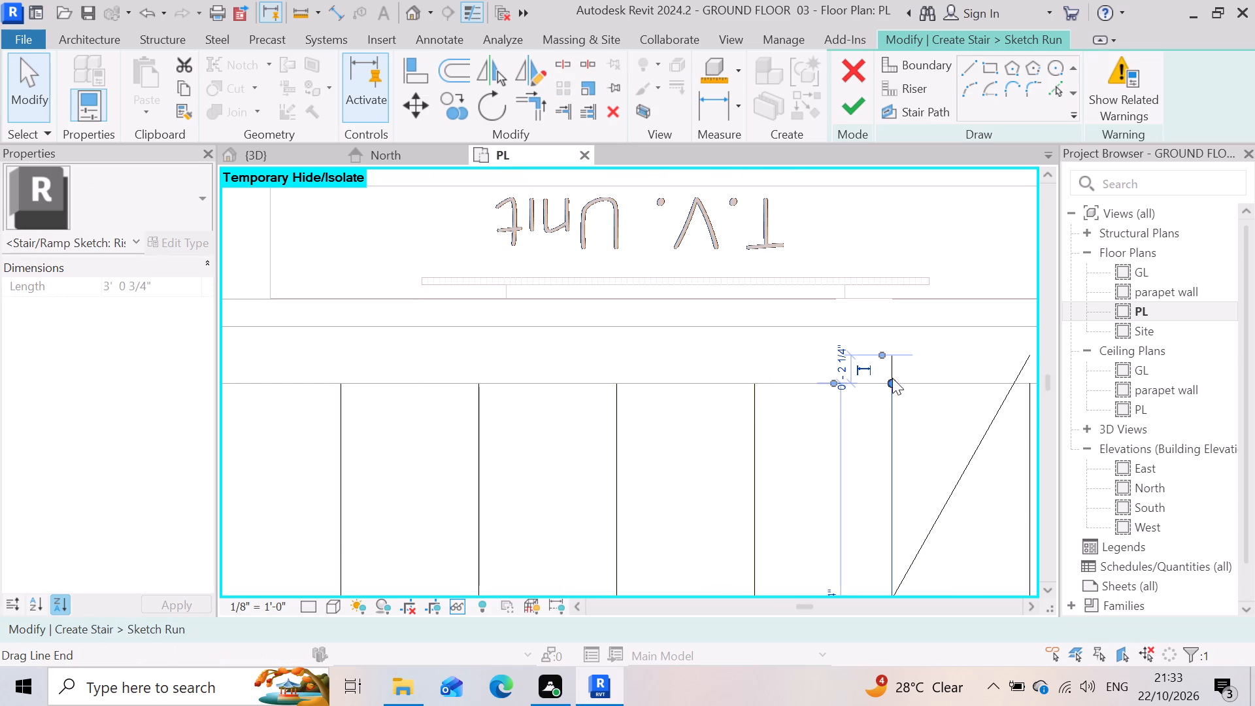
{"action": "left_click", "coordinate": [892, 367]}
{"action": "scroll", "coordinate": [897, 360], "scroll_direction": "up", "scroll_amount": 6}
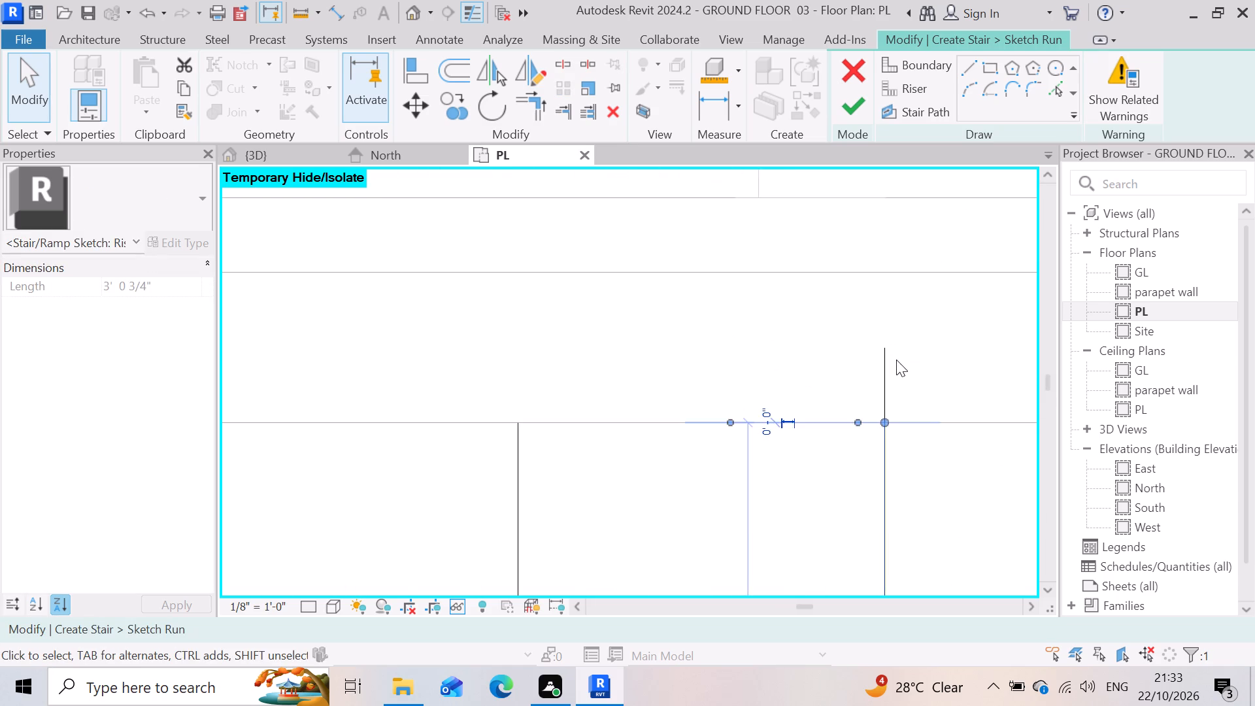
{"action": "scroll", "coordinate": [896, 360], "scroll_direction": "up", "scroll_amount": 2}
{"action": "left_click", "coordinate": [884, 362]}
{"action": "left_click_drag", "start_coordinate": [883, 346], "coordinate": [884, 358]}
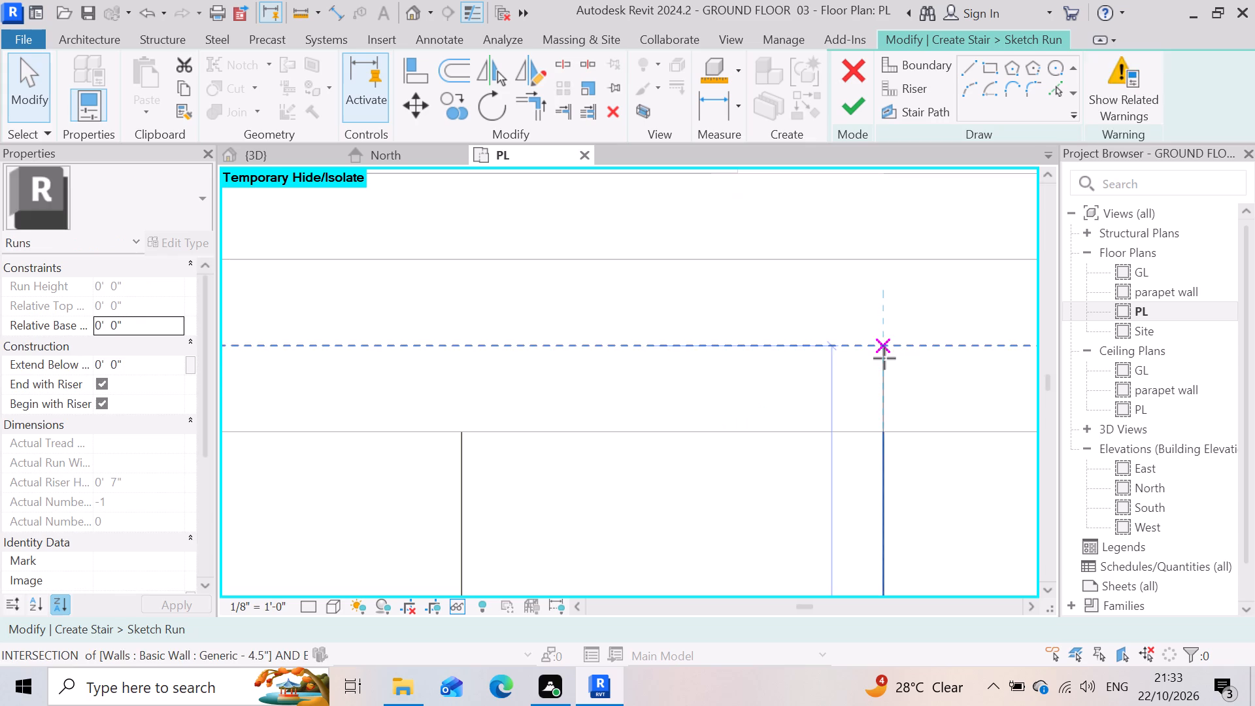
{"action": "left_click_drag", "start_coordinate": [884, 358], "coordinate": [890, 424]}
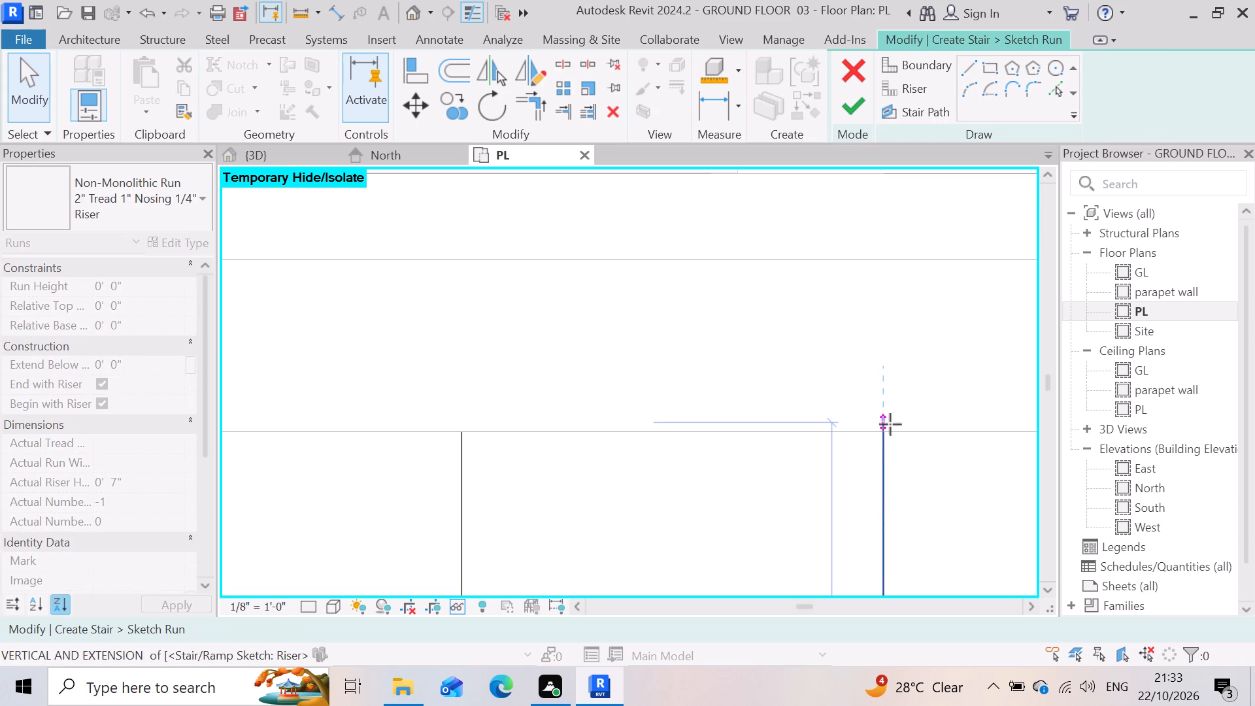
{"action": "left_click_drag", "start_coordinate": [890, 424], "coordinate": [884, 418]}
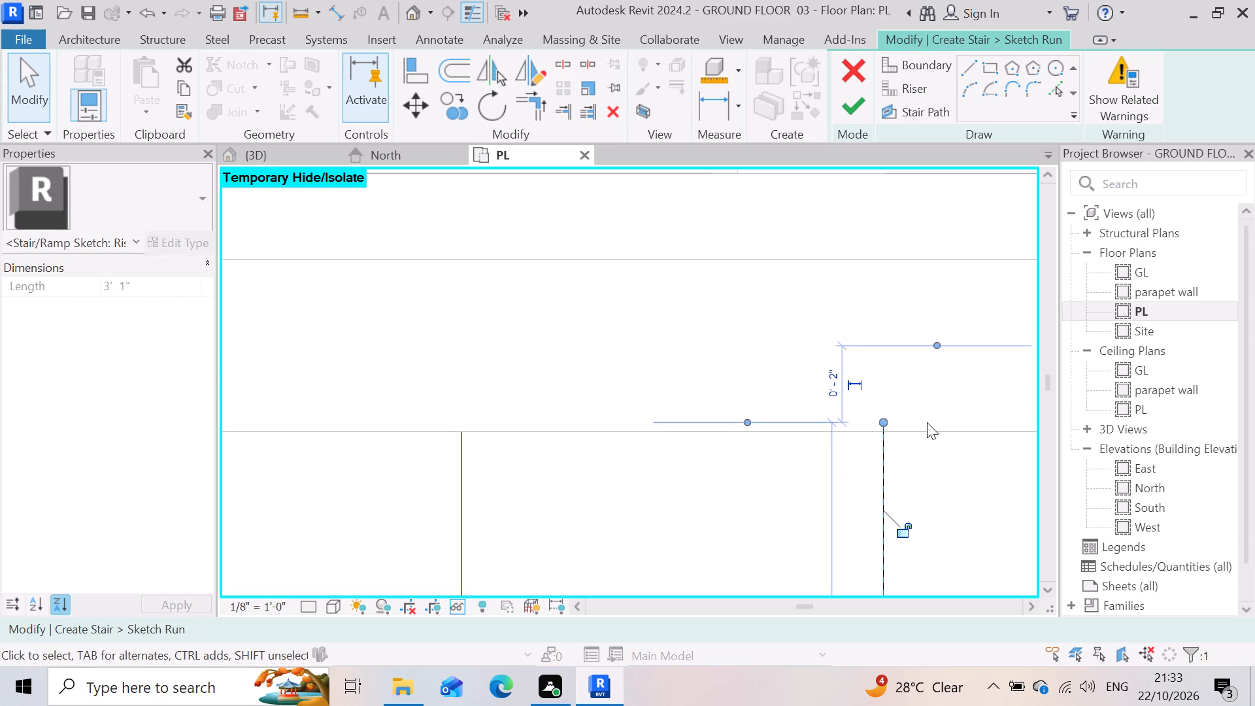
{"action": "scroll", "coordinate": [928, 422], "scroll_direction": "up", "scroll_amount": 6}
{"action": "left_click", "coordinate": [829, 414]}
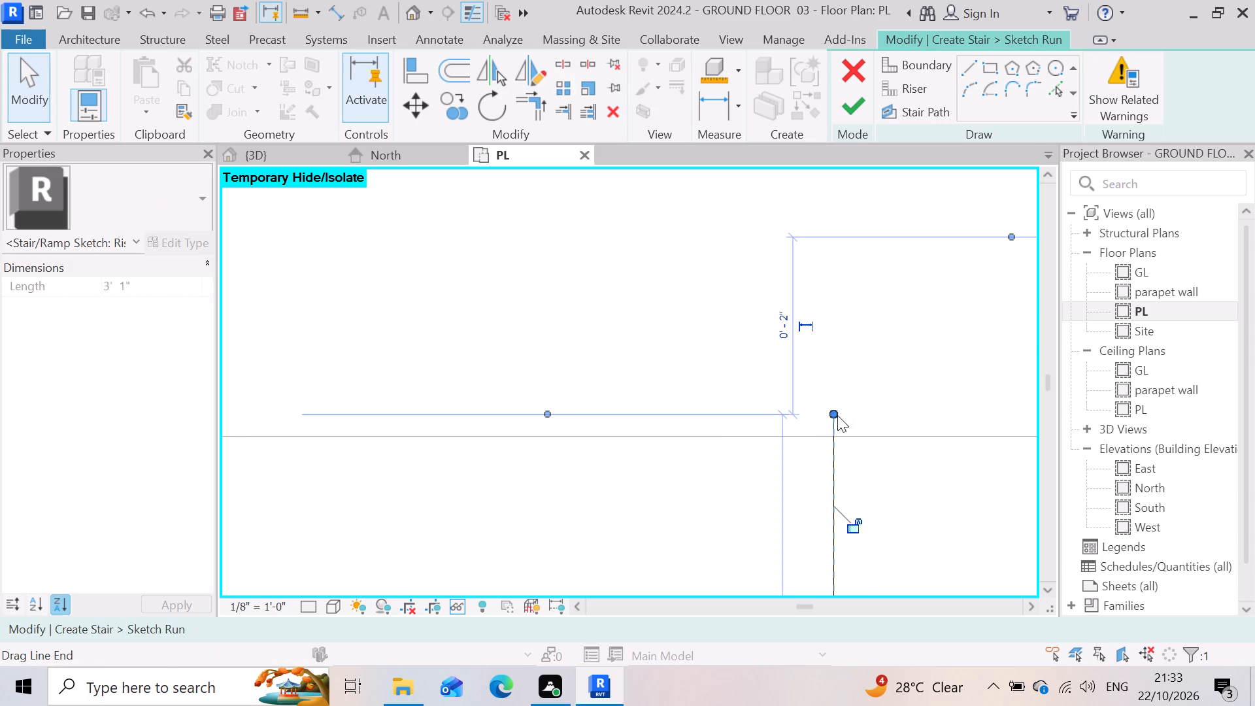
{"action": "left_click_drag", "start_coordinate": [837, 412], "coordinate": [841, 429]}
{"action": "left_click", "coordinate": [841, 429]}
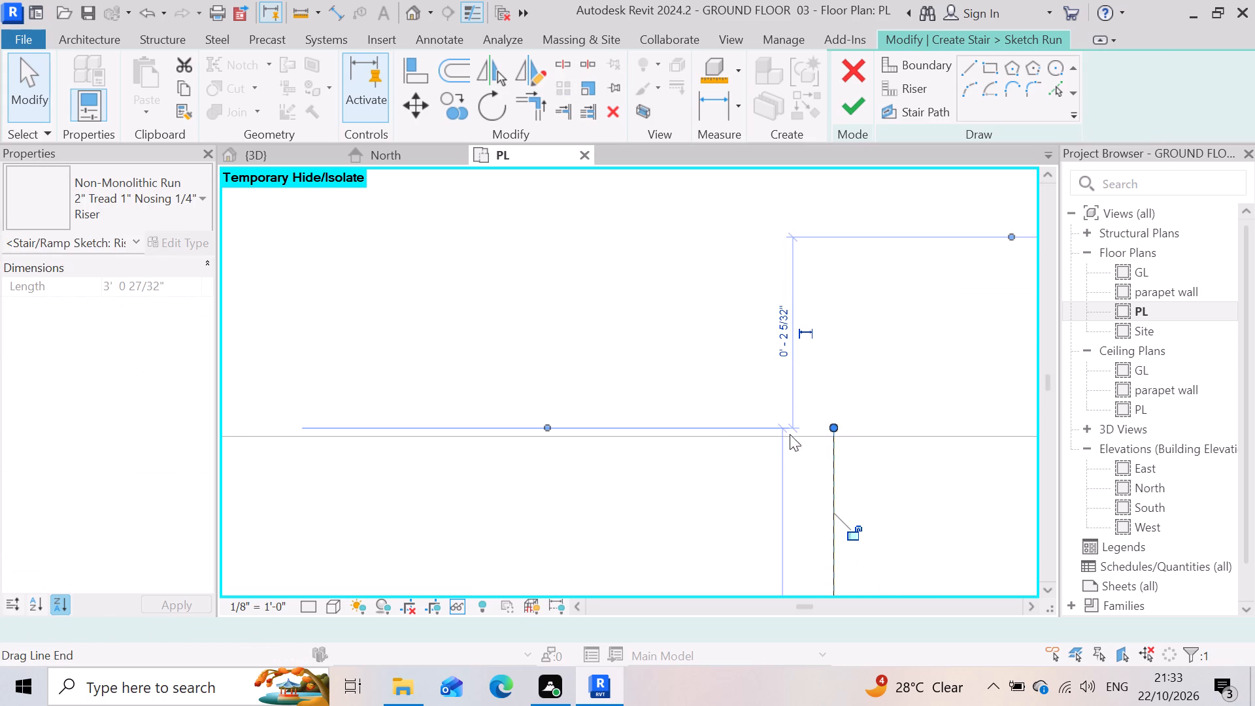
{"action": "scroll", "coordinate": [844, 438], "scroll_direction": "up", "scroll_amount": 7}
{"action": "left_click_drag", "start_coordinate": [822, 422], "coordinate": [831, 437]}
{"action": "left_click", "coordinate": [829, 437]}
Shorten the overhanging diagonal break line at the UP flight's end to the wall face, making it 1' 7 103/128" long.
{"action": "scroll", "coordinate": [692, 441], "scroll_direction": "down", "scroll_amount": 3}
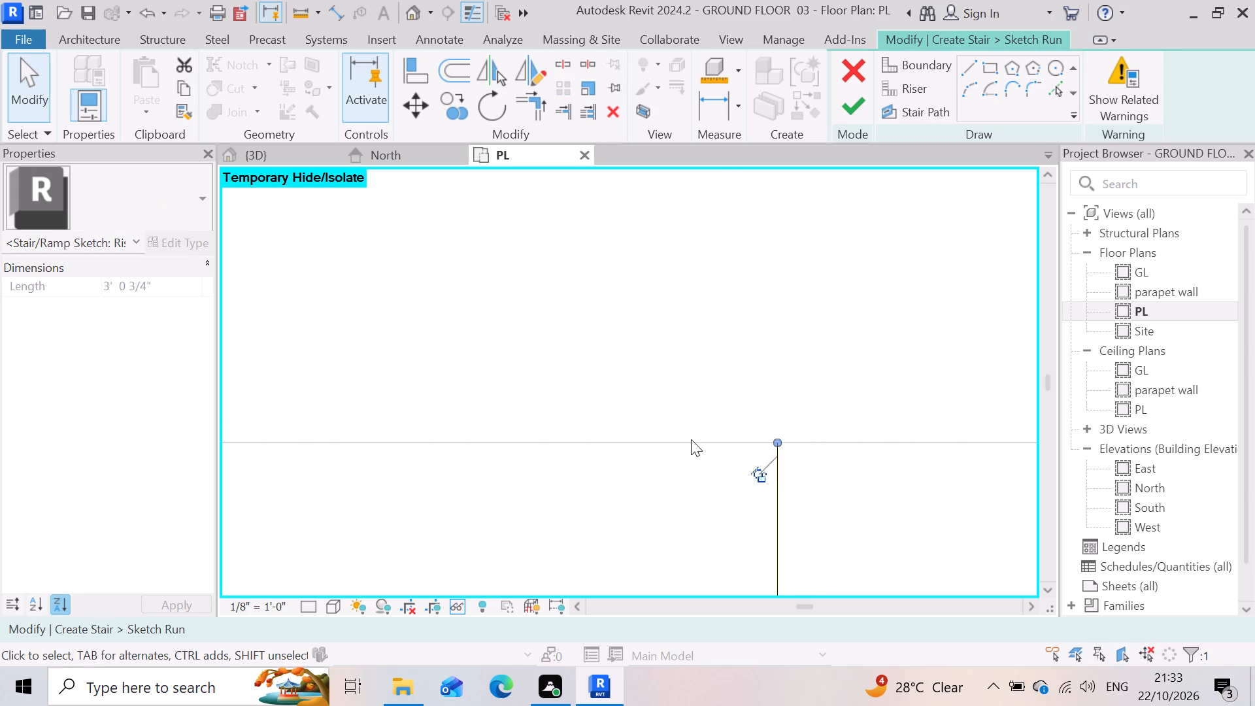
{"action": "scroll", "coordinate": [691, 439], "scroll_direction": "down", "scroll_amount": 20}
{"action": "scroll", "coordinate": [691, 439], "scroll_direction": "down", "scroll_amount": 1}
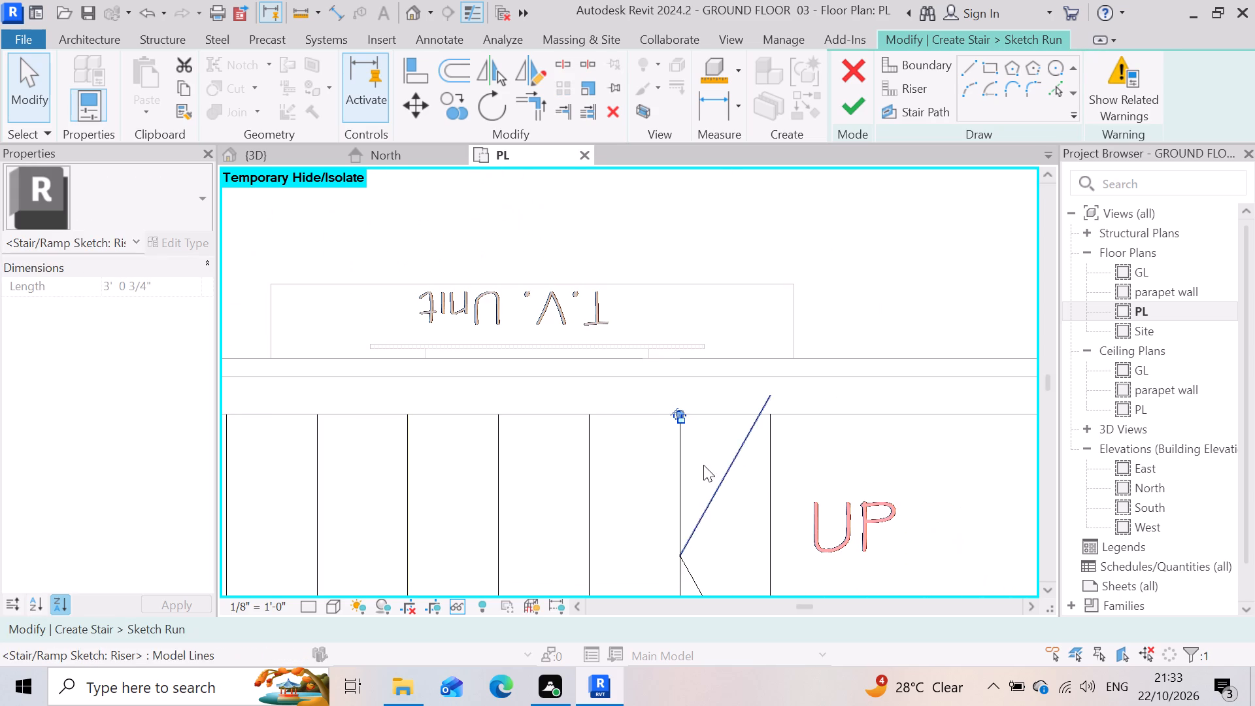
{"action": "left_click", "coordinate": [738, 453]}
{"action": "scroll", "coordinate": [767, 413], "scroll_direction": "up", "scroll_amount": 7}
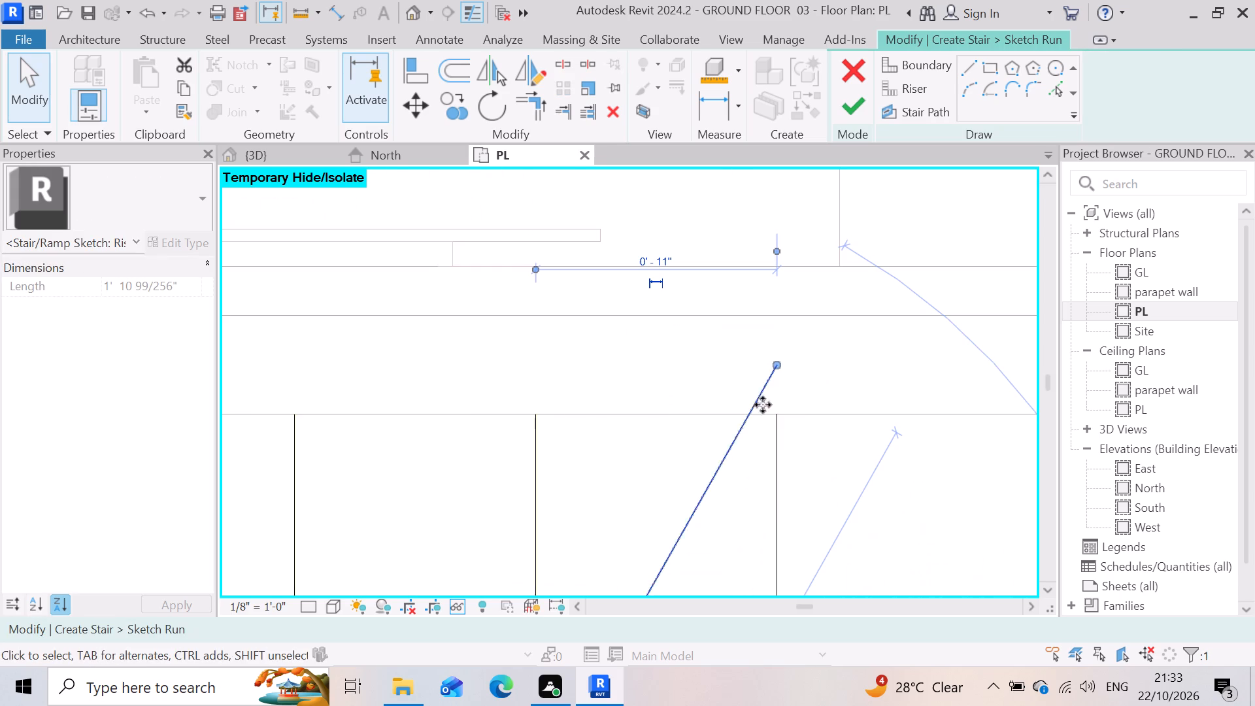
{"action": "left_click_drag", "start_coordinate": [777, 365], "coordinate": [772, 380]}
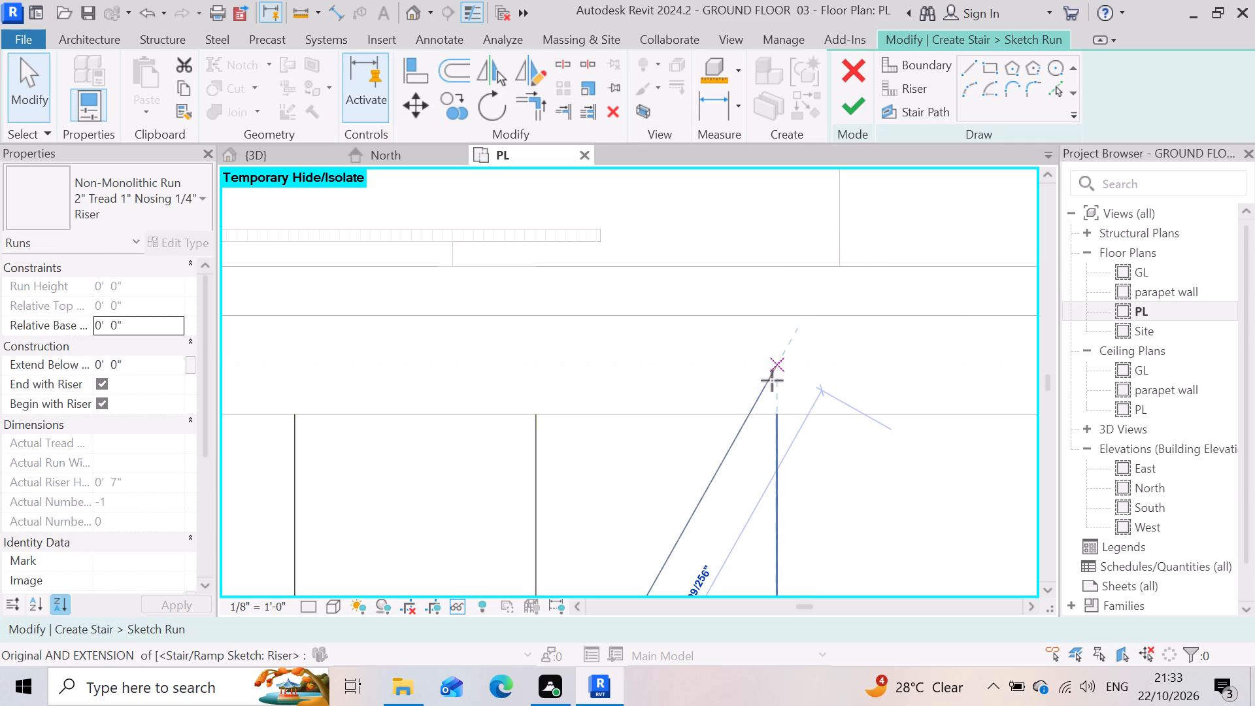
{"action": "left_click_drag", "start_coordinate": [772, 380], "coordinate": [759, 411]}
{"action": "left_click", "coordinate": [759, 411]}
{"action": "scroll", "coordinate": [724, 380], "scroll_direction": "down", "scroll_amount": 3}
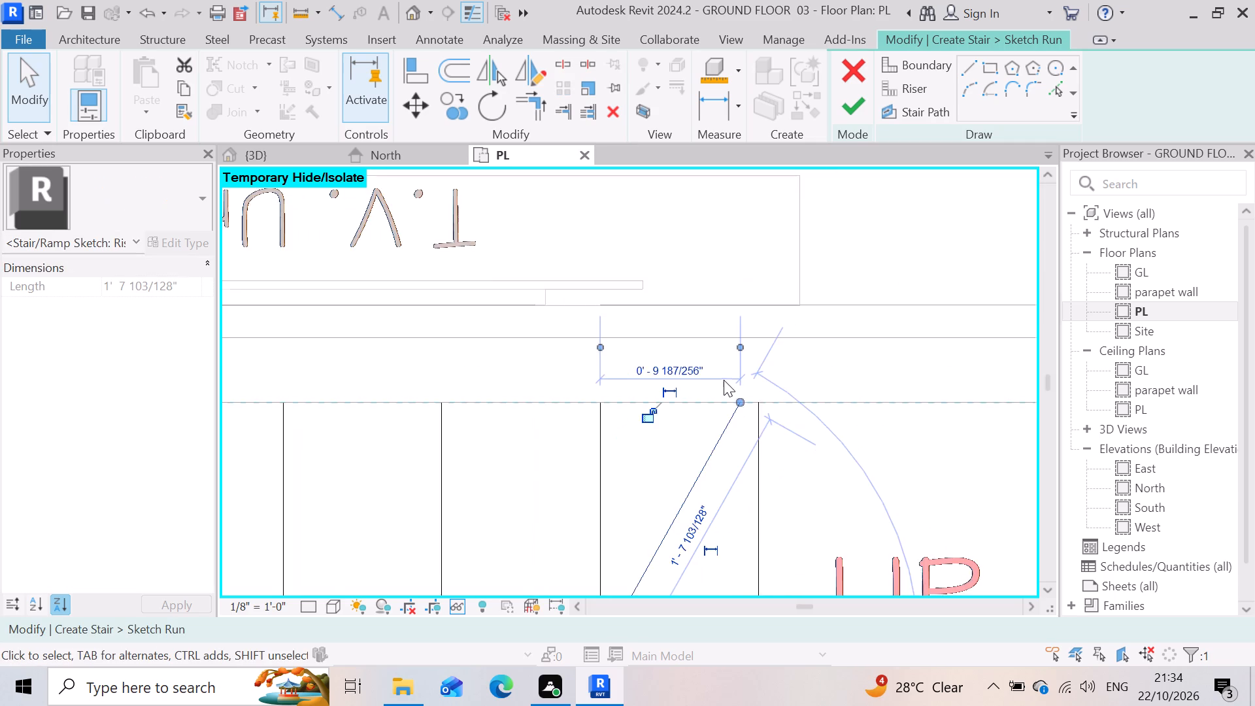
Check the whole U-shaped stair sketch, from the UP flight to the DN flight, for remaining gaps or overhangs.
{"action": "scroll", "coordinate": [724, 380], "scroll_direction": "down", "scroll_amount": 6}
{"action": "scroll", "coordinate": [749, 431], "scroll_direction": "down", "scroll_amount": 4}
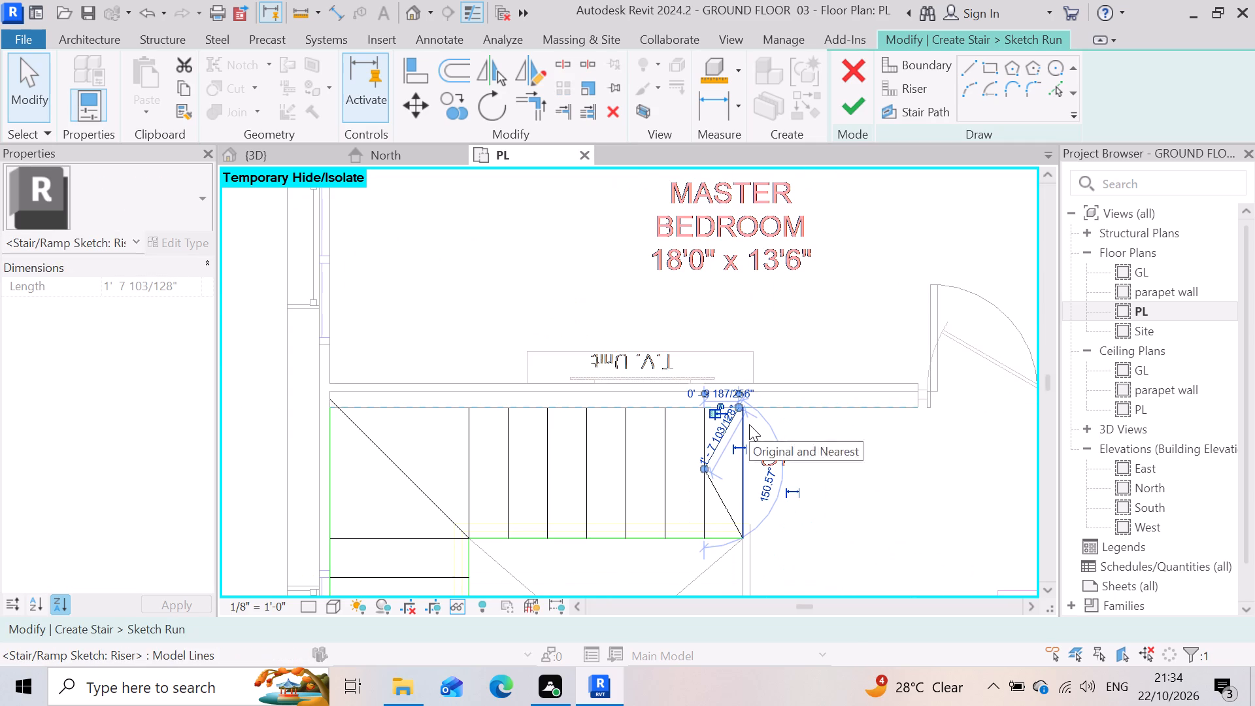
{"action": "scroll", "coordinate": [863, 401], "scroll_direction": "down", "scroll_amount": 8}
{"action": "scroll", "coordinate": [705, 477], "scroll_direction": "up", "scroll_amount": 3}
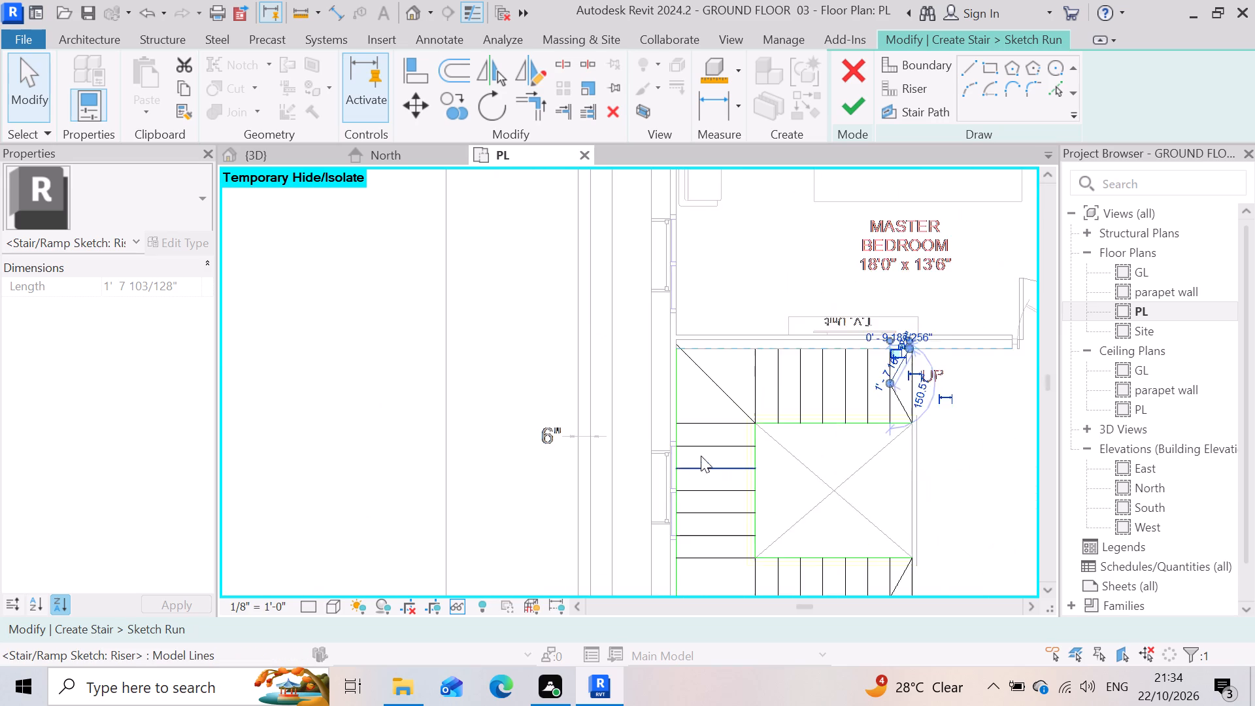
{"action": "scroll", "coordinate": [701, 456], "scroll_direction": "up", "scroll_amount": 5}
{"action": "scroll", "coordinate": [539, 437], "scroll_direction": "down", "scroll_amount": 8}
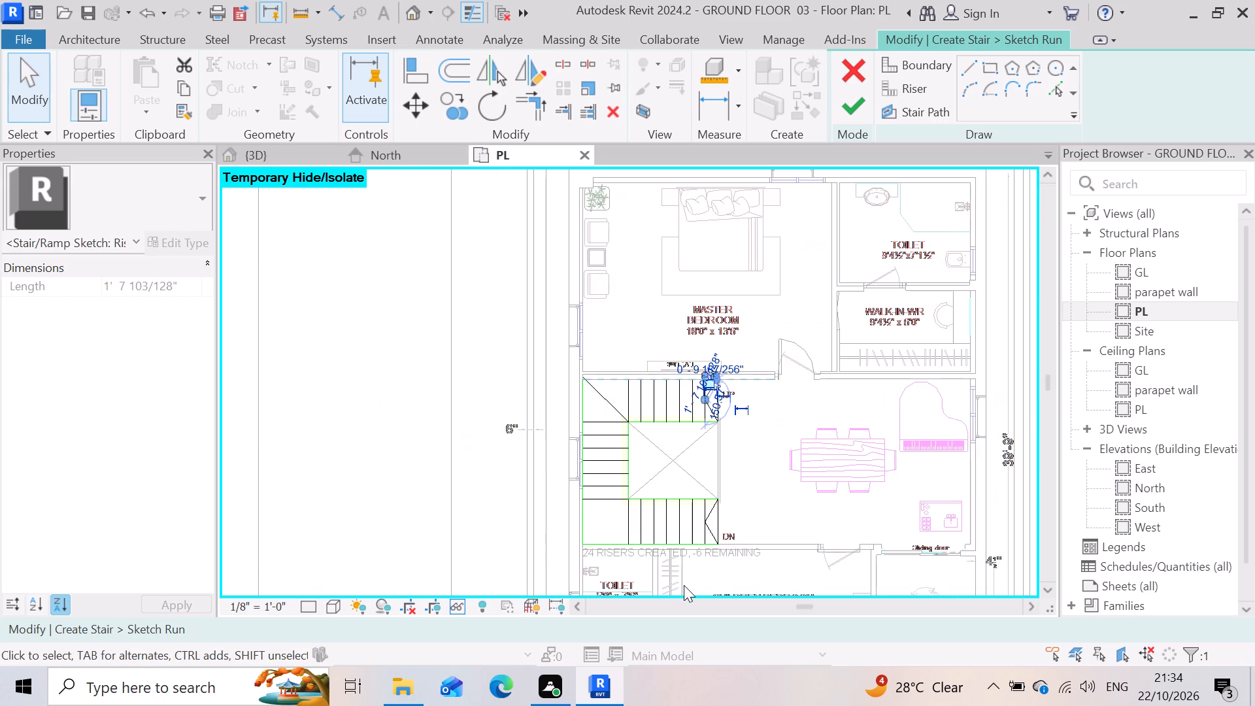
{"action": "scroll", "coordinate": [676, 572], "scroll_direction": "up", "scroll_amount": 11}
{"action": "scroll", "coordinate": [624, 539], "scroll_direction": "down", "scroll_amount": 7}
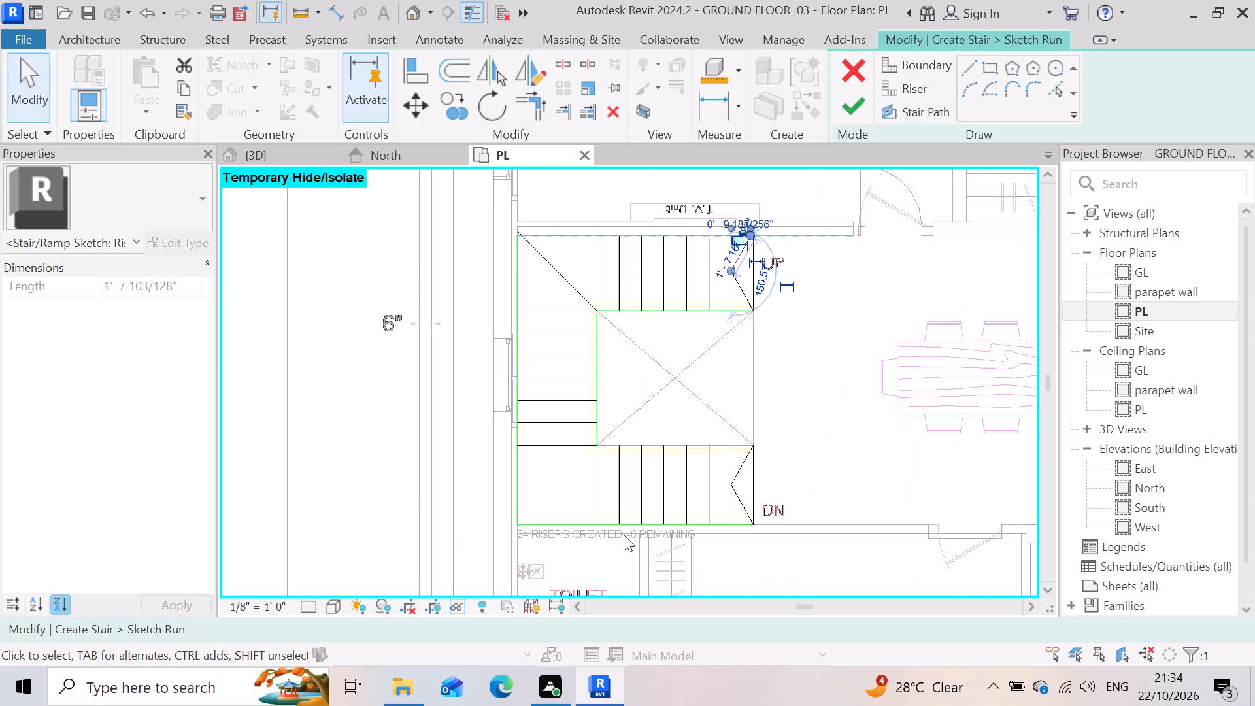
{"action": "scroll", "coordinate": [624, 535], "scroll_direction": "down", "scroll_amount": 5}
{"action": "left_click", "coordinate": [707, 485]}
Draw a straight boundary line along the wall face from the UP flight's end riser to the top of the outer side boundary.
{"action": "scroll", "coordinate": [705, 391], "scroll_direction": "up", "scroll_amount": 5}
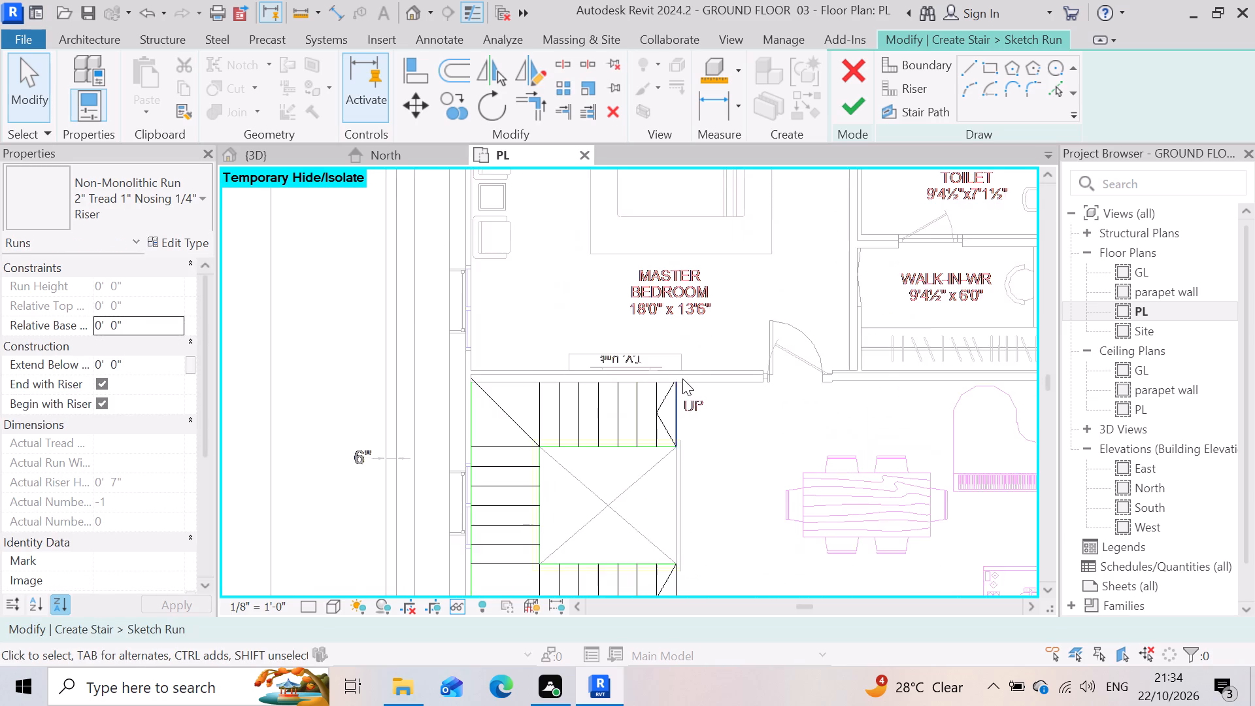
{"action": "scroll", "coordinate": [682, 378], "scroll_direction": "up", "scroll_amount": 3}
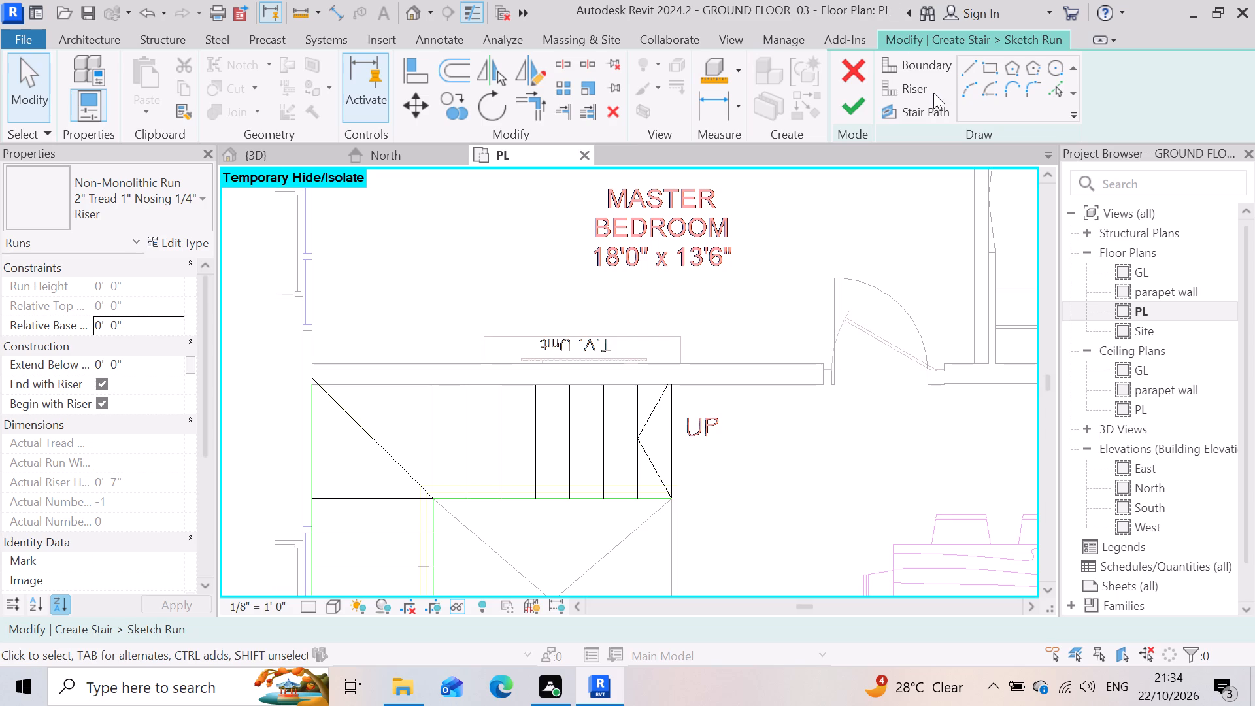
{"action": "left_click", "coordinate": [928, 65]}
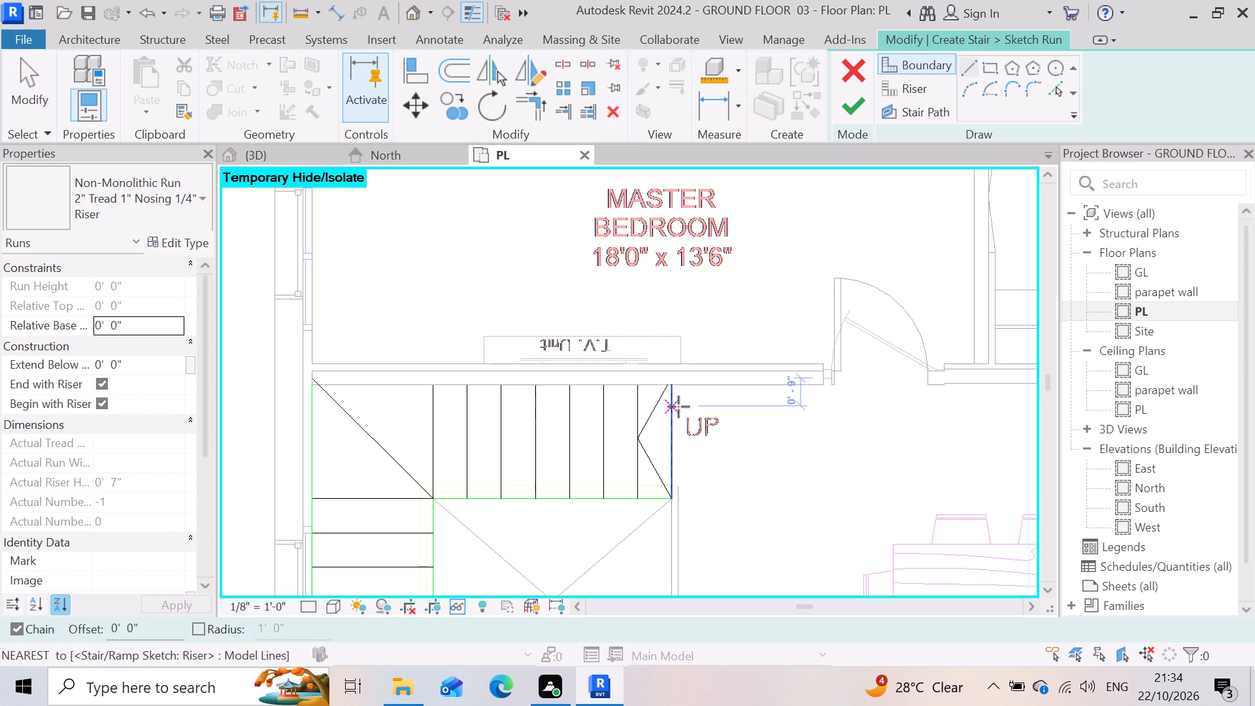
{"action": "left_click", "coordinate": [669, 392]}
{"action": "scroll", "coordinate": [762, 433], "scroll_direction": "down", "scroll_amount": 4}
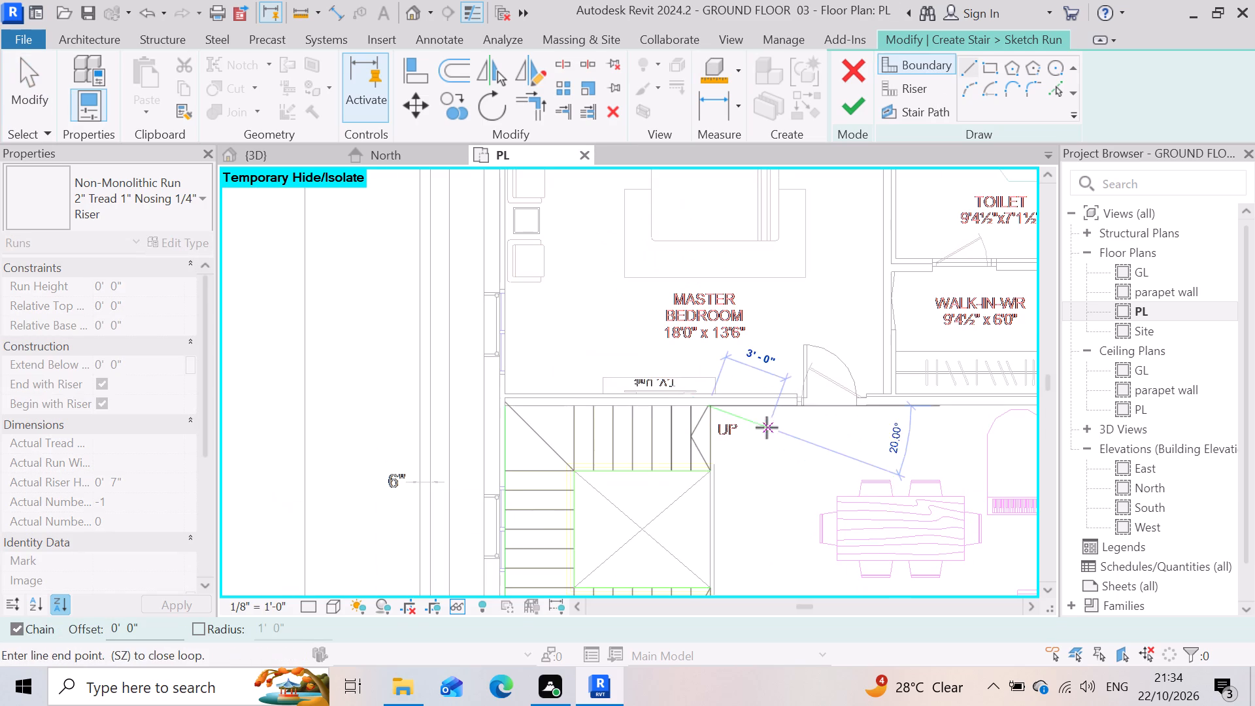
{"action": "scroll", "coordinate": [510, 410], "scroll_direction": "up", "scroll_amount": 7}
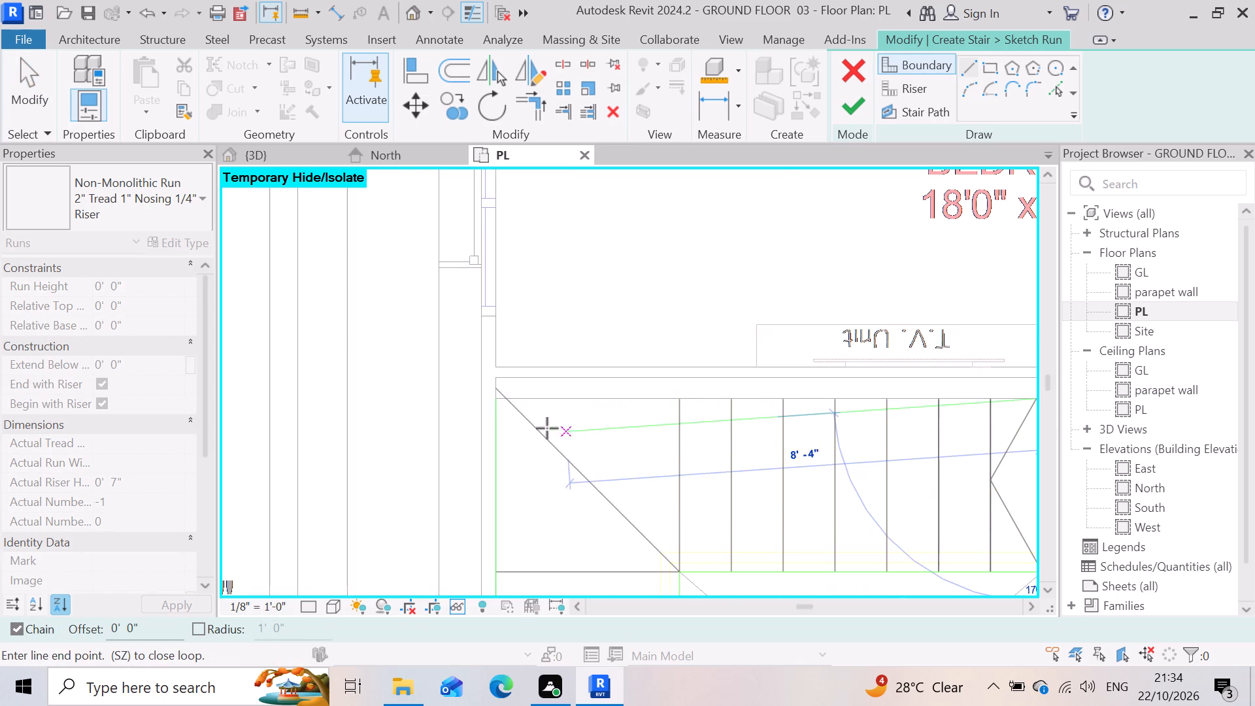
{"action": "scroll", "coordinate": [507, 402], "scroll_direction": "up", "scroll_amount": 9}
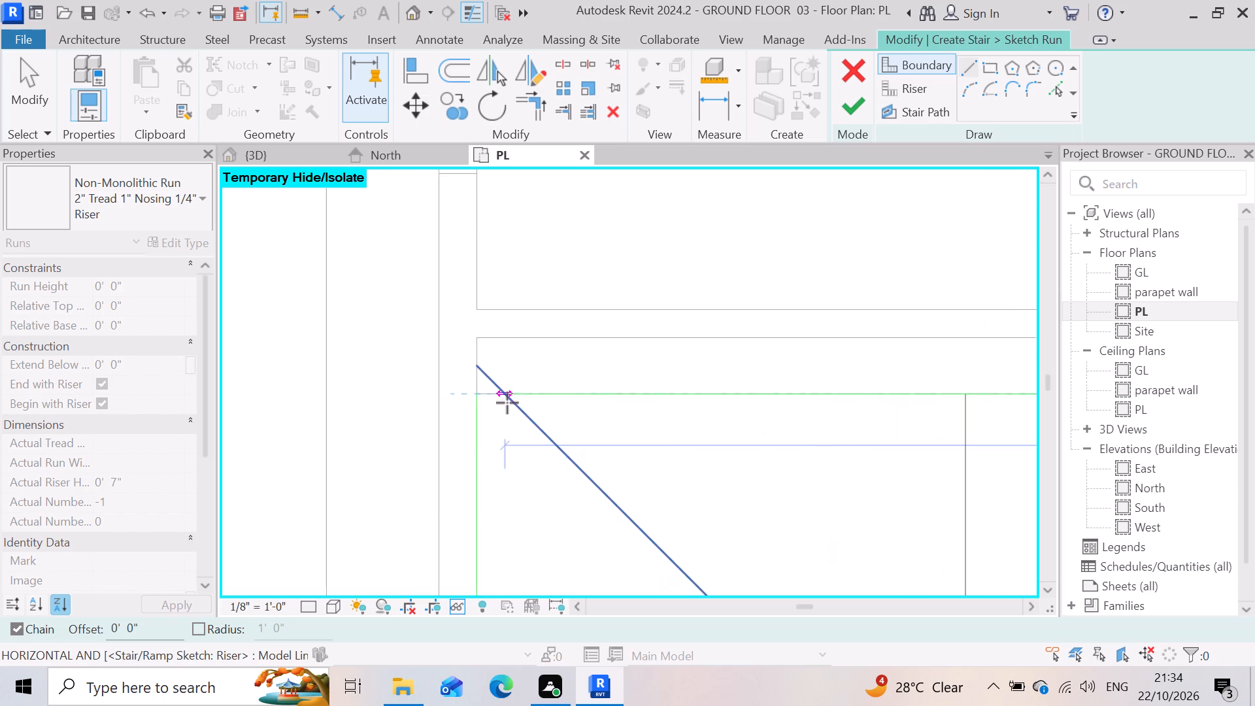
{"action": "scroll", "coordinate": [507, 403], "scroll_direction": "up", "scroll_amount": 2}
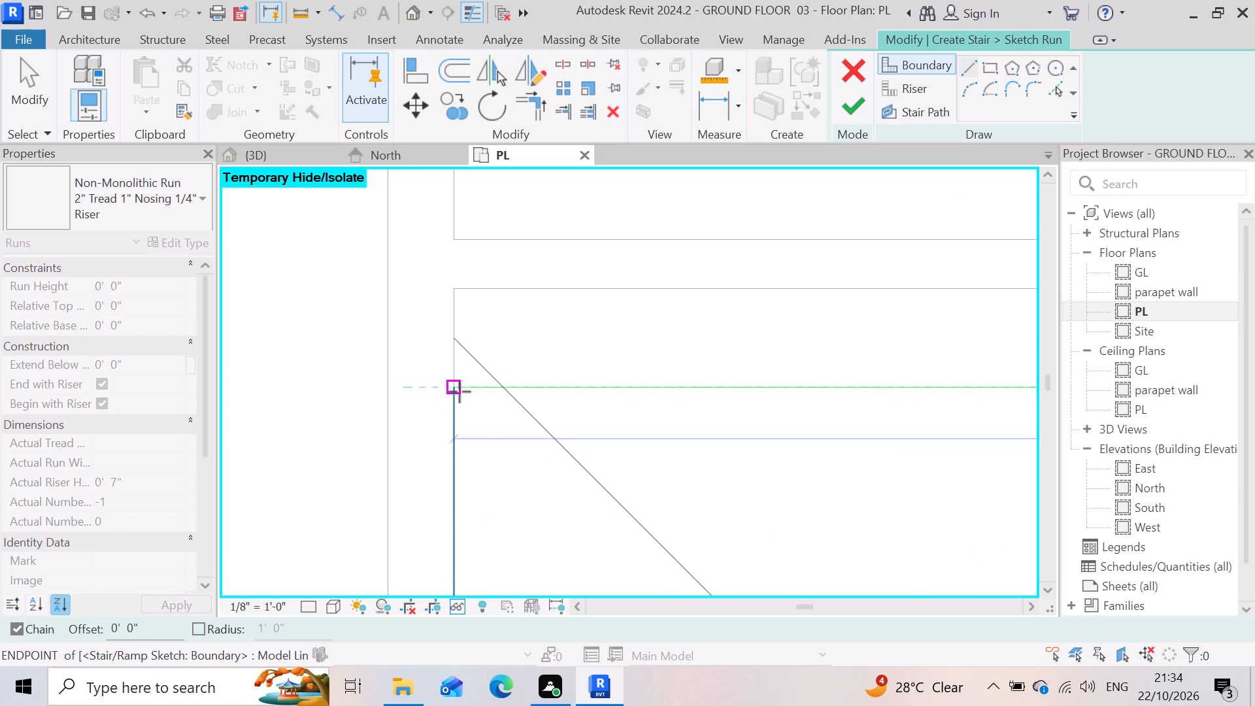
{"action": "left_click", "coordinate": [460, 389]}
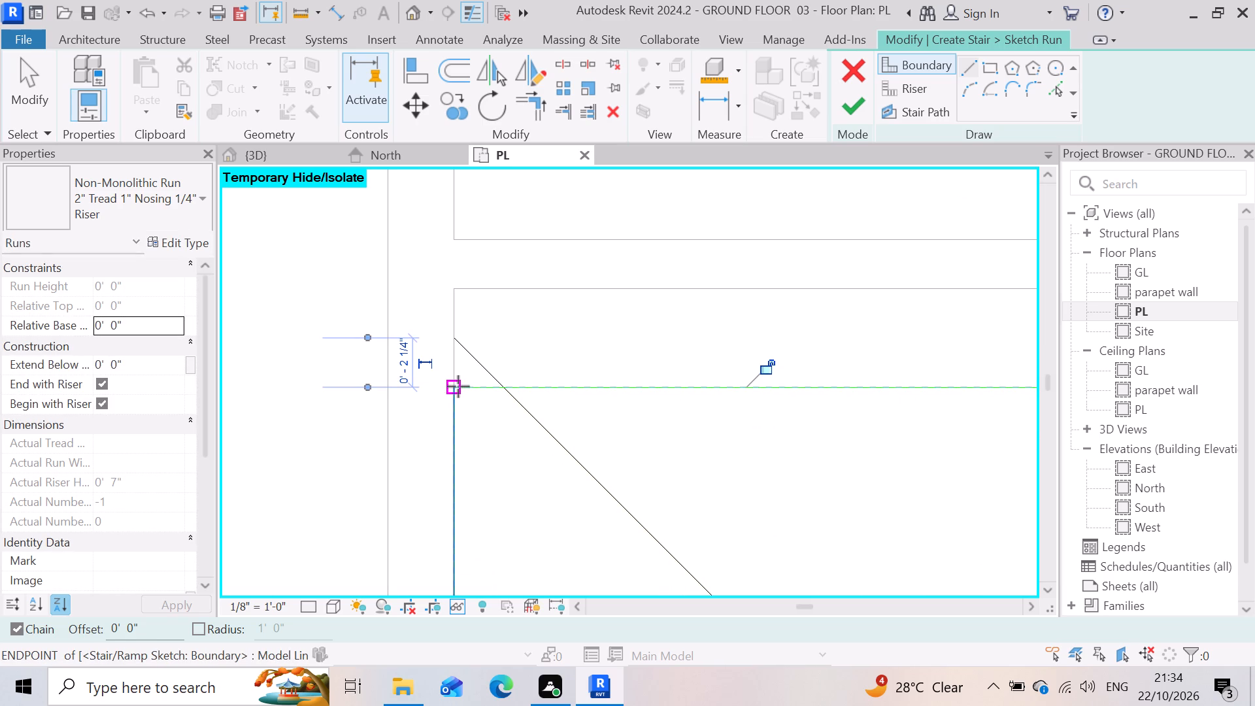
{"action": "left_click", "coordinate": [458, 386]}
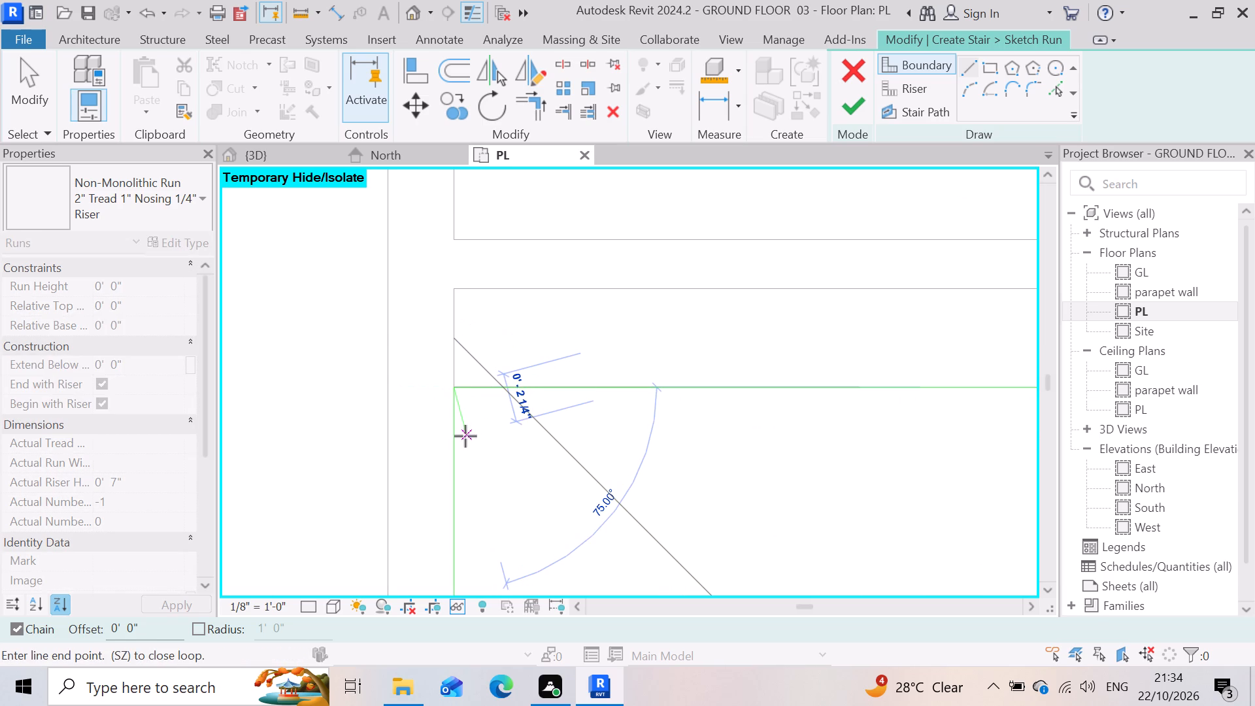
{"action": "key", "text": "Escape"}
{"action": "scroll", "coordinate": [552, 368], "scroll_direction": "down", "scroll_amount": 3}
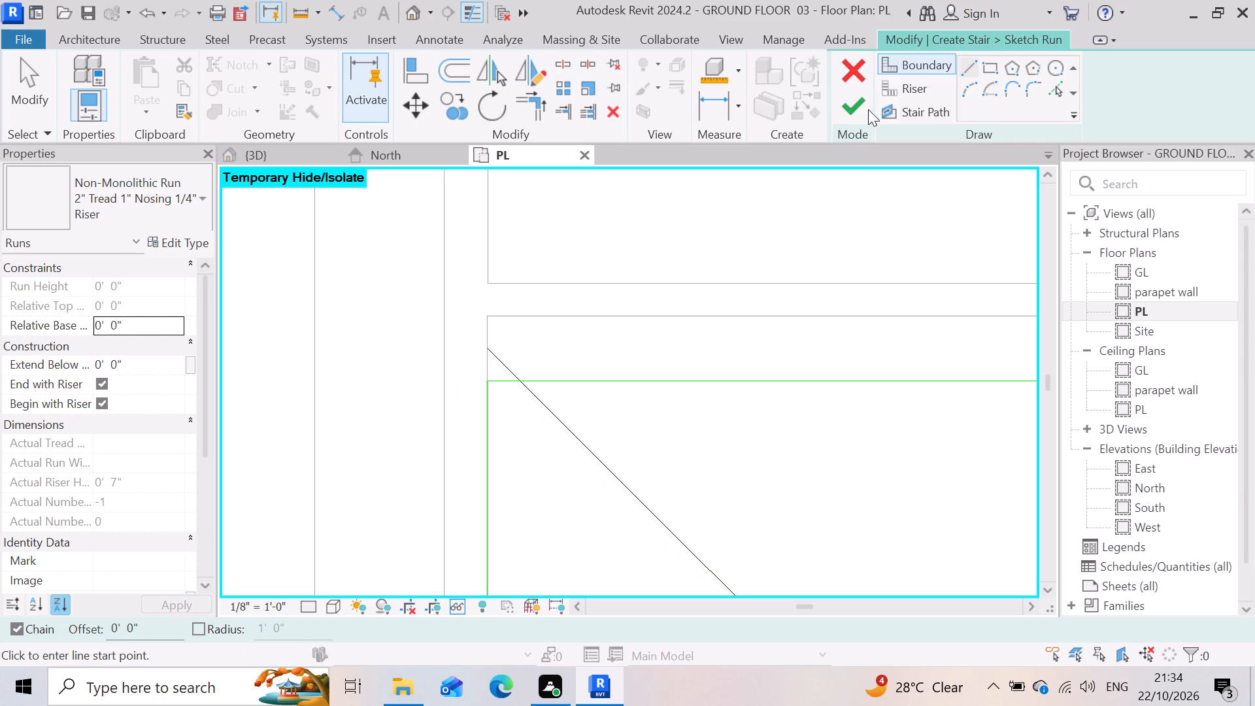
Trim the wall-side boundary of the UP flight and the outer side boundary to a corner beside the diagonal riser.
{"action": "left_click_drag", "start_coordinate": [527, 97], "coordinate": [537, 94]}
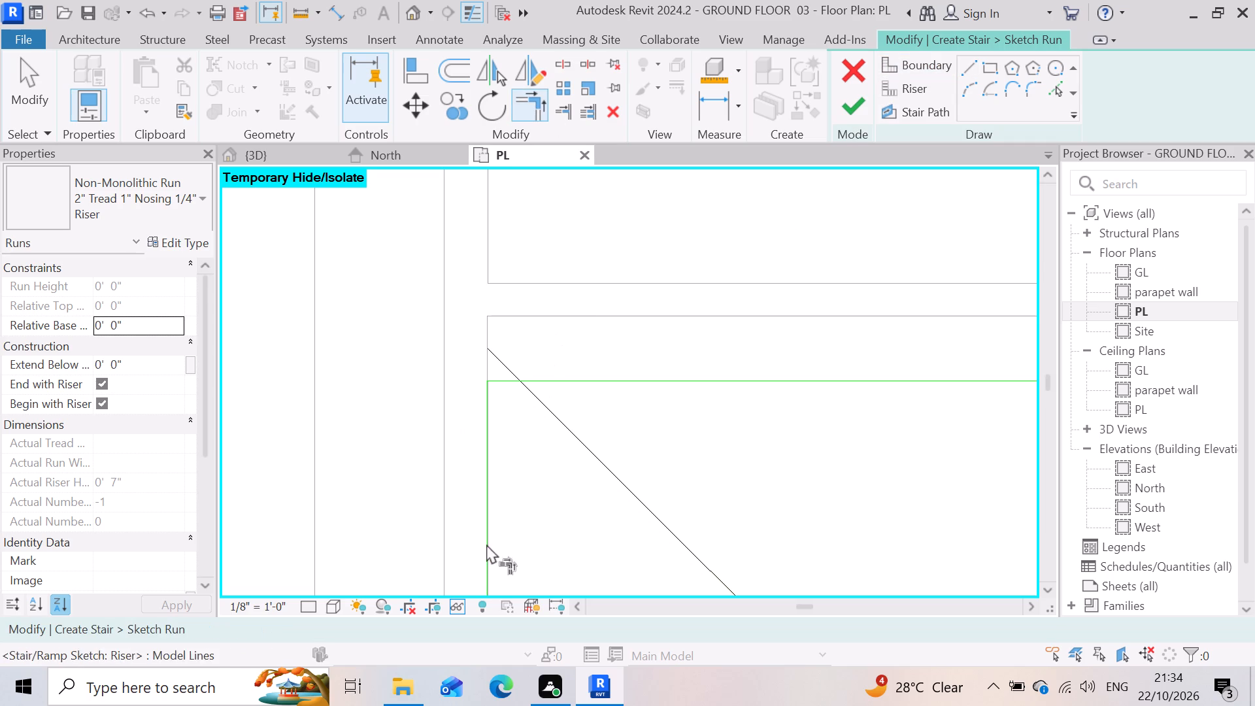
{"action": "left_click", "coordinate": [487, 521]}
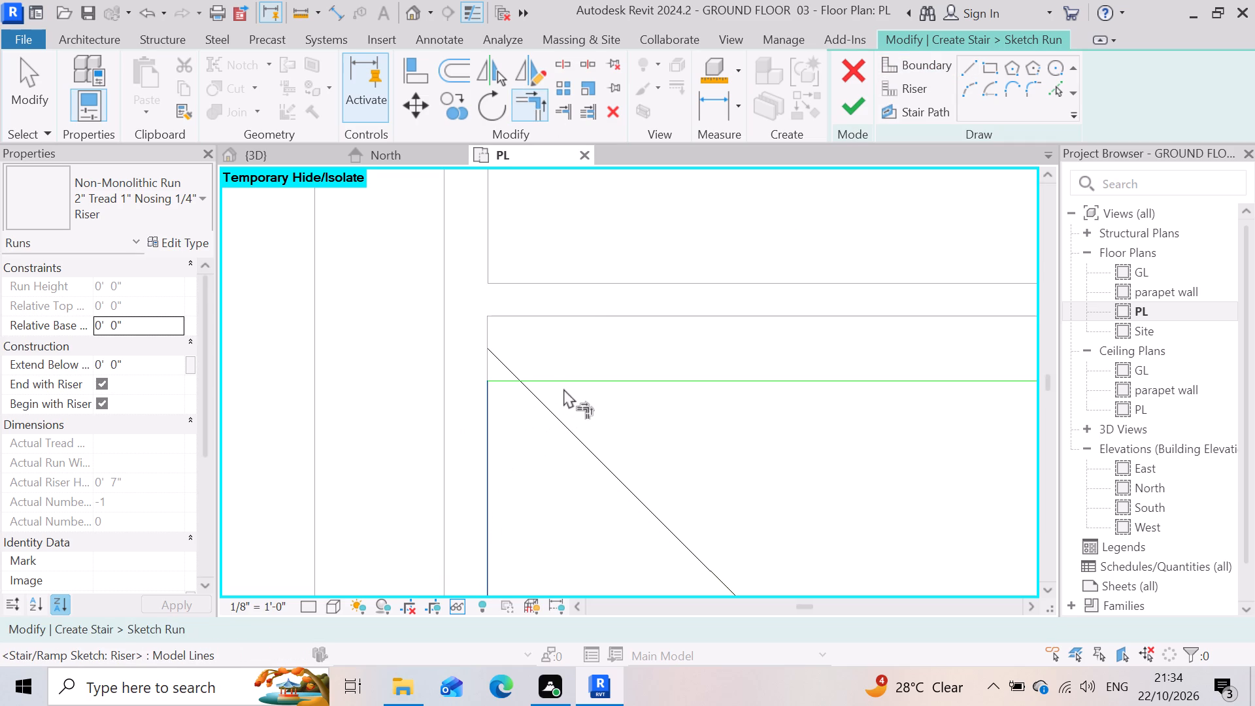
{"action": "scroll", "coordinate": [603, 384], "scroll_direction": "up", "scroll_amount": 4}
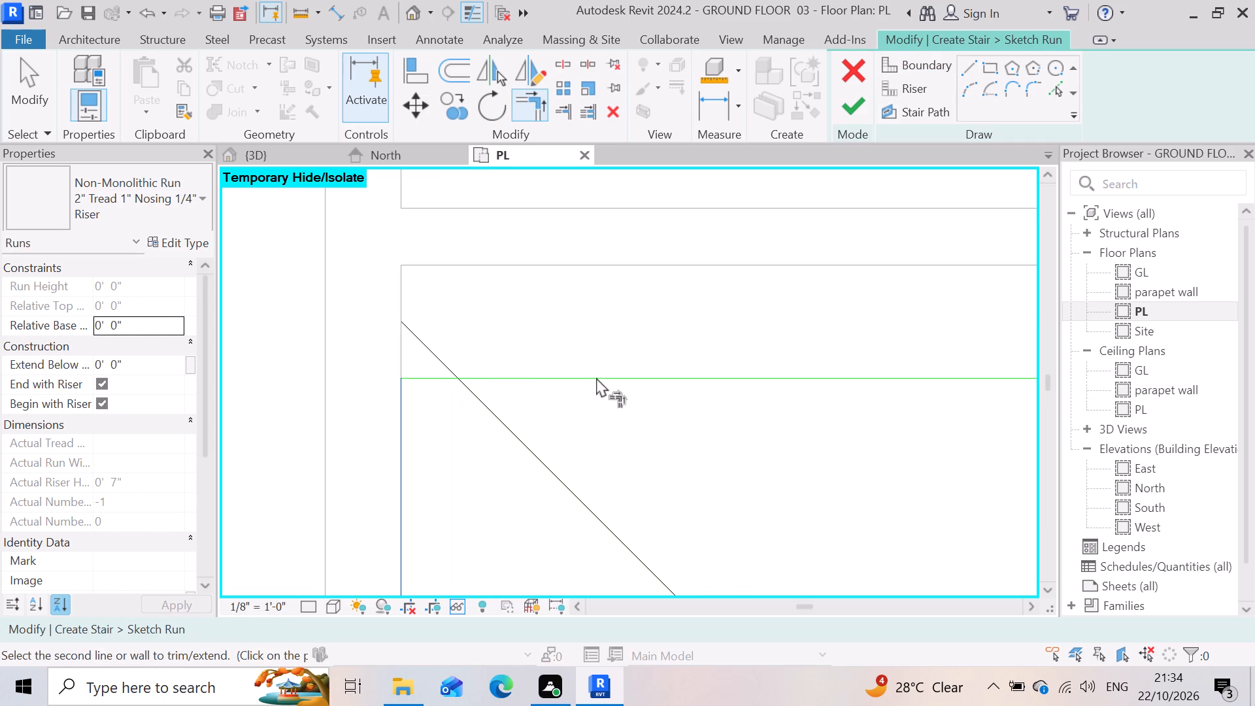
{"action": "left_click", "coordinate": [596, 377]}
{"action": "left_click", "coordinate": [406, 399]}
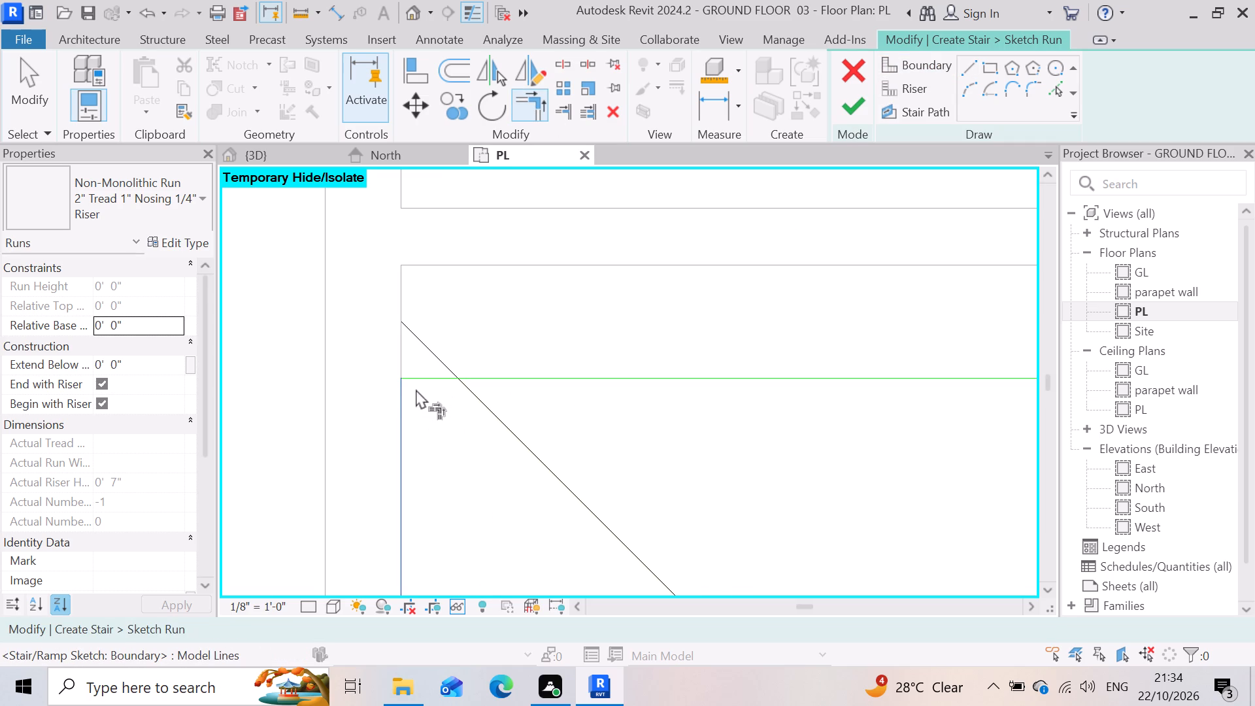
{"action": "left_click", "coordinate": [422, 375]}
{"action": "left_click", "coordinate": [399, 400]}
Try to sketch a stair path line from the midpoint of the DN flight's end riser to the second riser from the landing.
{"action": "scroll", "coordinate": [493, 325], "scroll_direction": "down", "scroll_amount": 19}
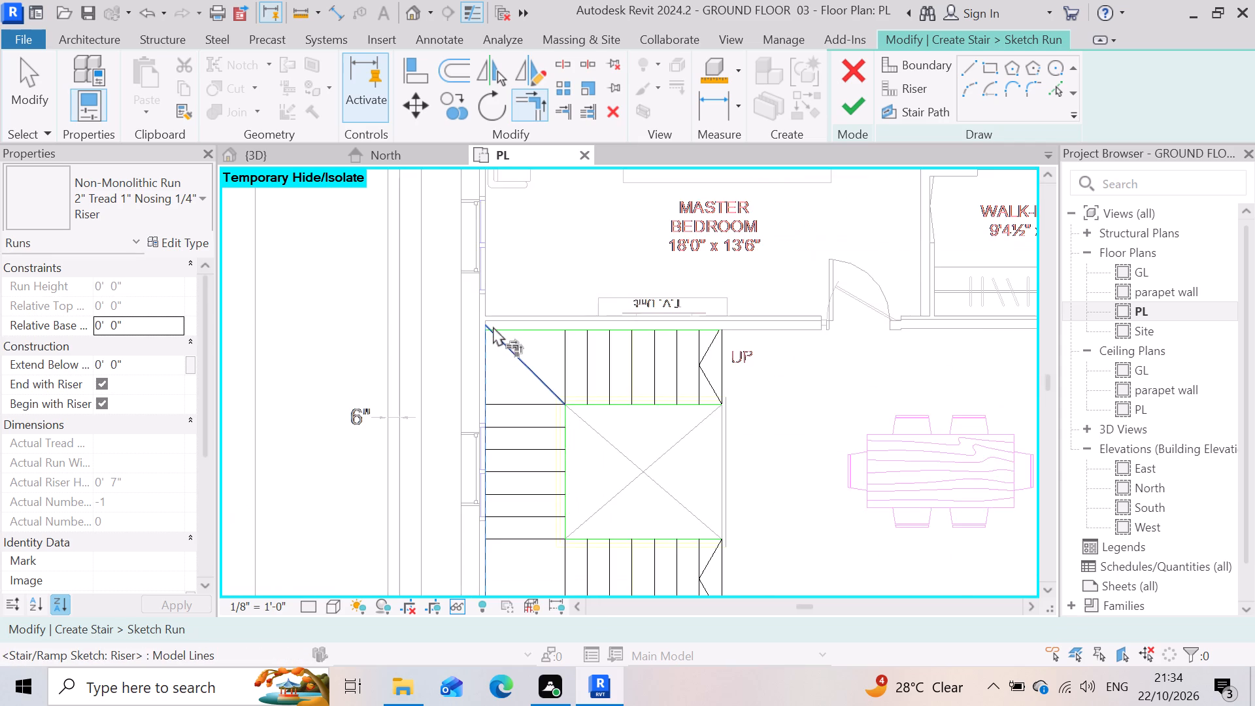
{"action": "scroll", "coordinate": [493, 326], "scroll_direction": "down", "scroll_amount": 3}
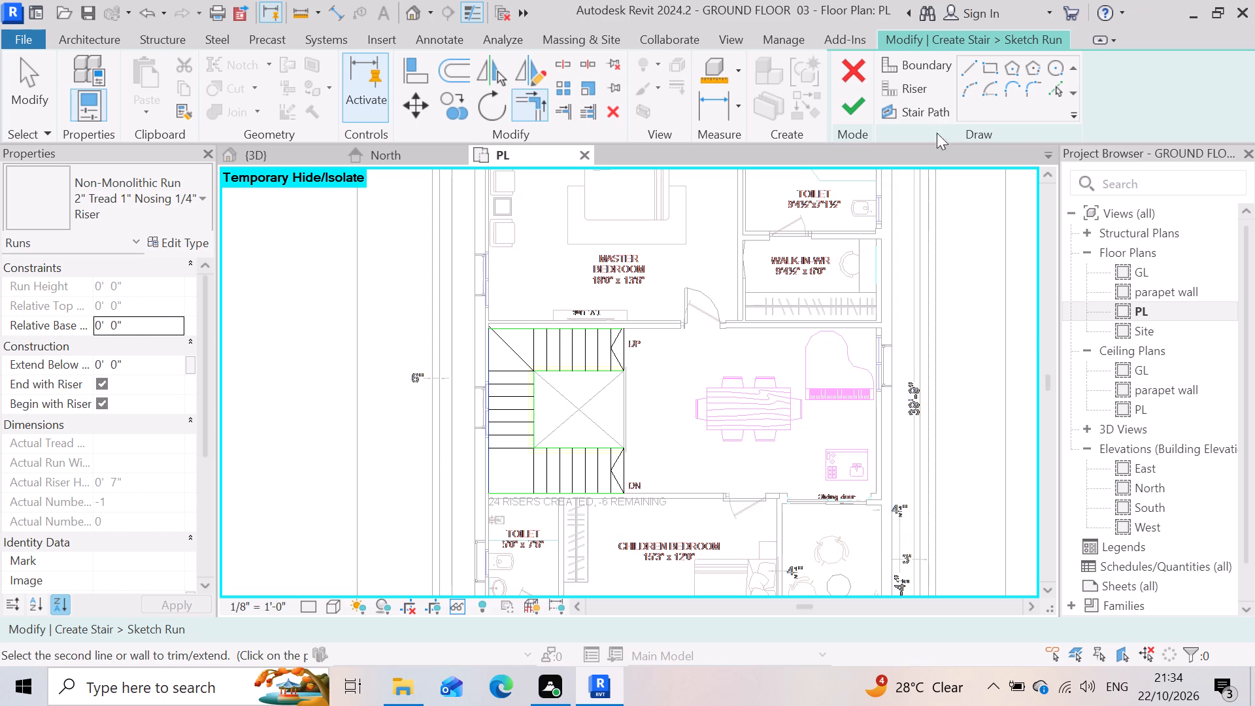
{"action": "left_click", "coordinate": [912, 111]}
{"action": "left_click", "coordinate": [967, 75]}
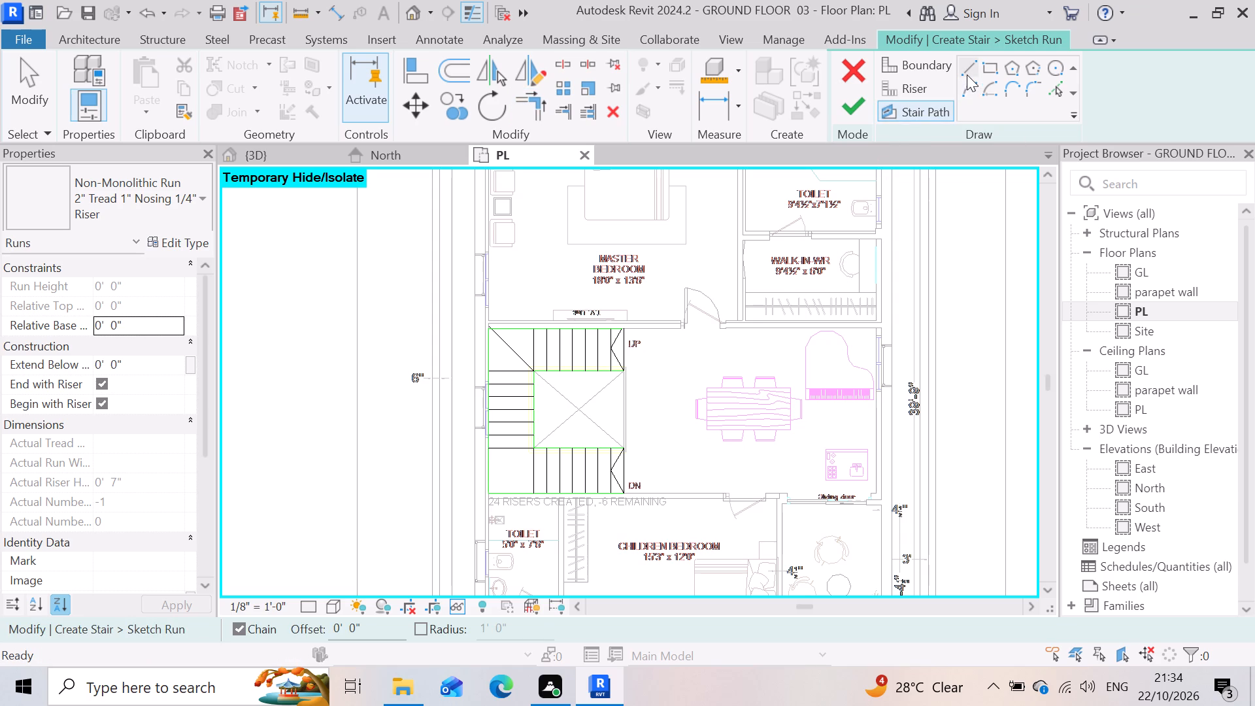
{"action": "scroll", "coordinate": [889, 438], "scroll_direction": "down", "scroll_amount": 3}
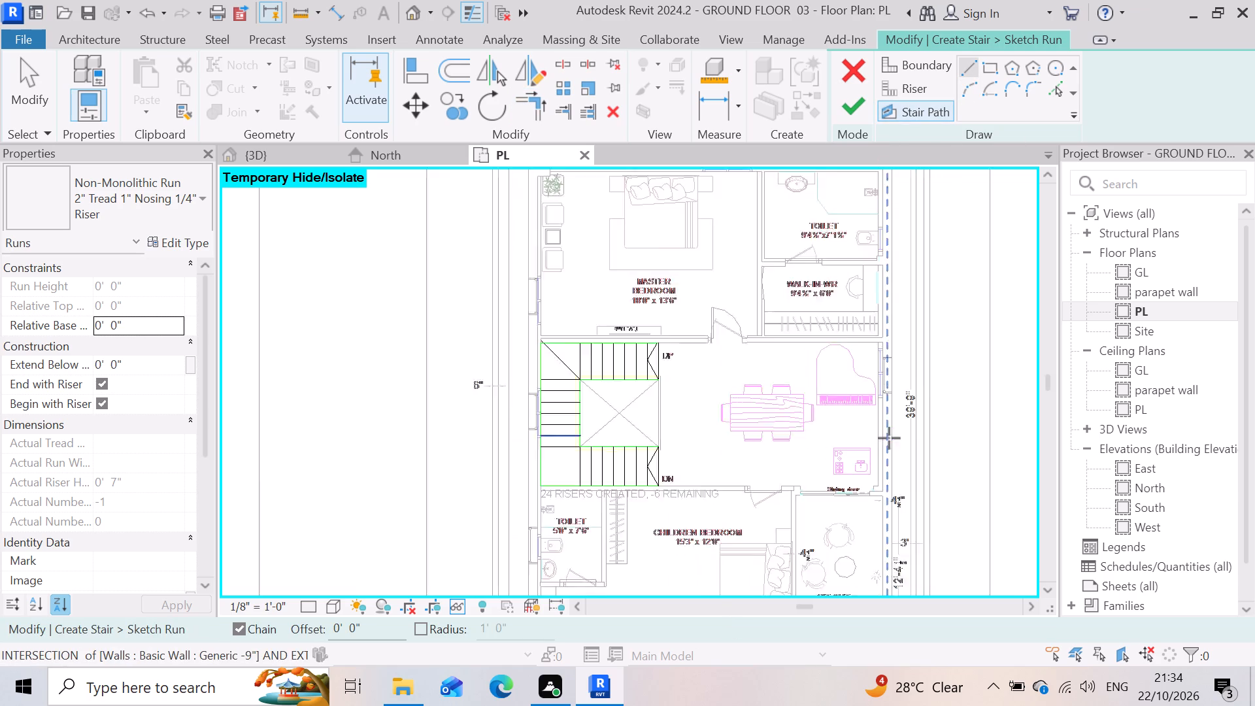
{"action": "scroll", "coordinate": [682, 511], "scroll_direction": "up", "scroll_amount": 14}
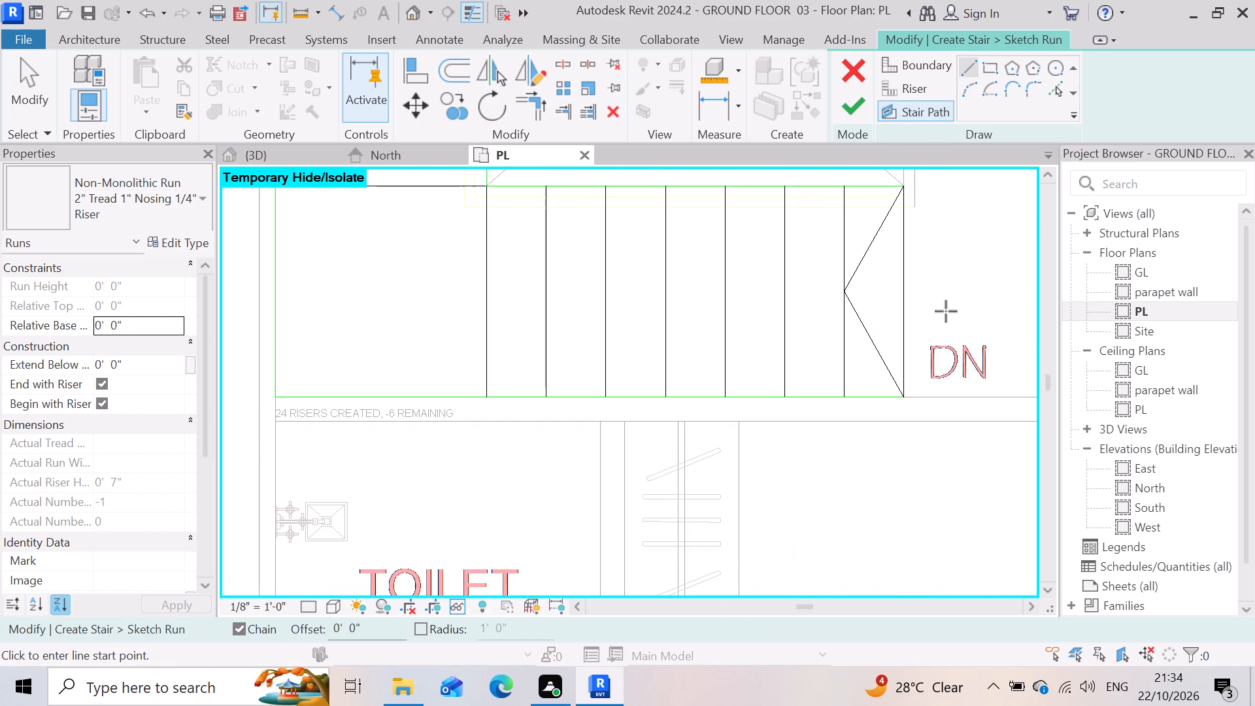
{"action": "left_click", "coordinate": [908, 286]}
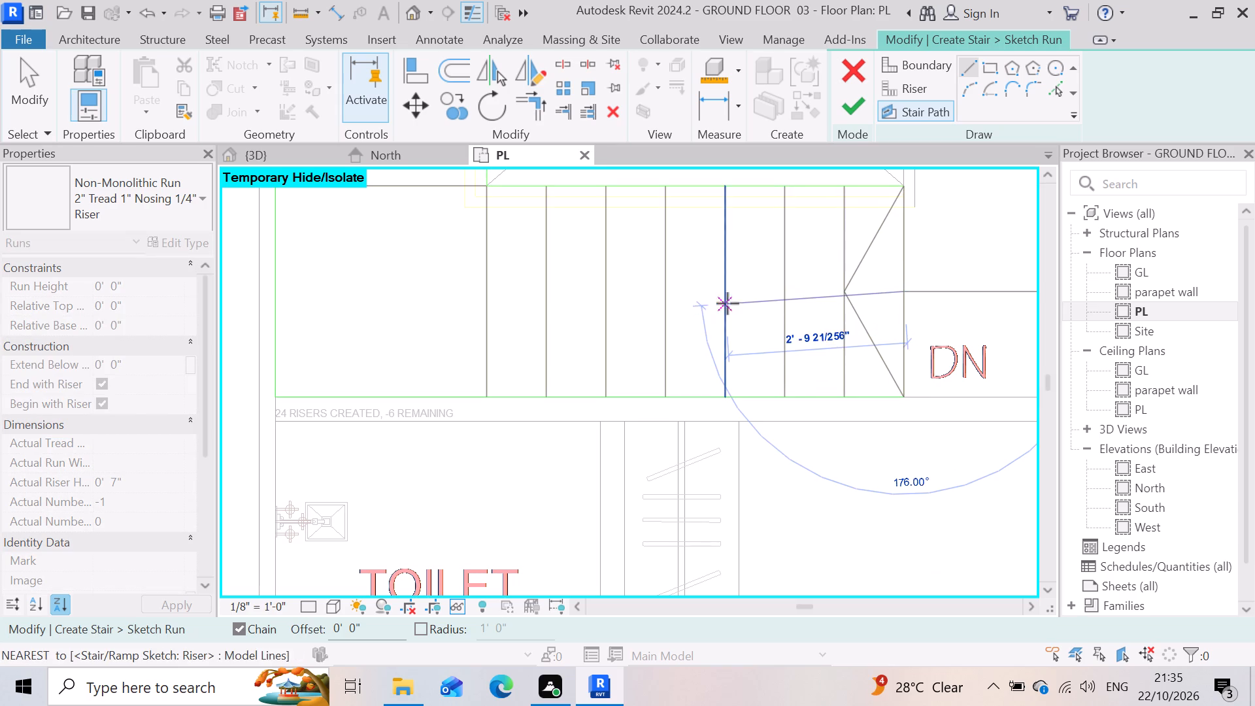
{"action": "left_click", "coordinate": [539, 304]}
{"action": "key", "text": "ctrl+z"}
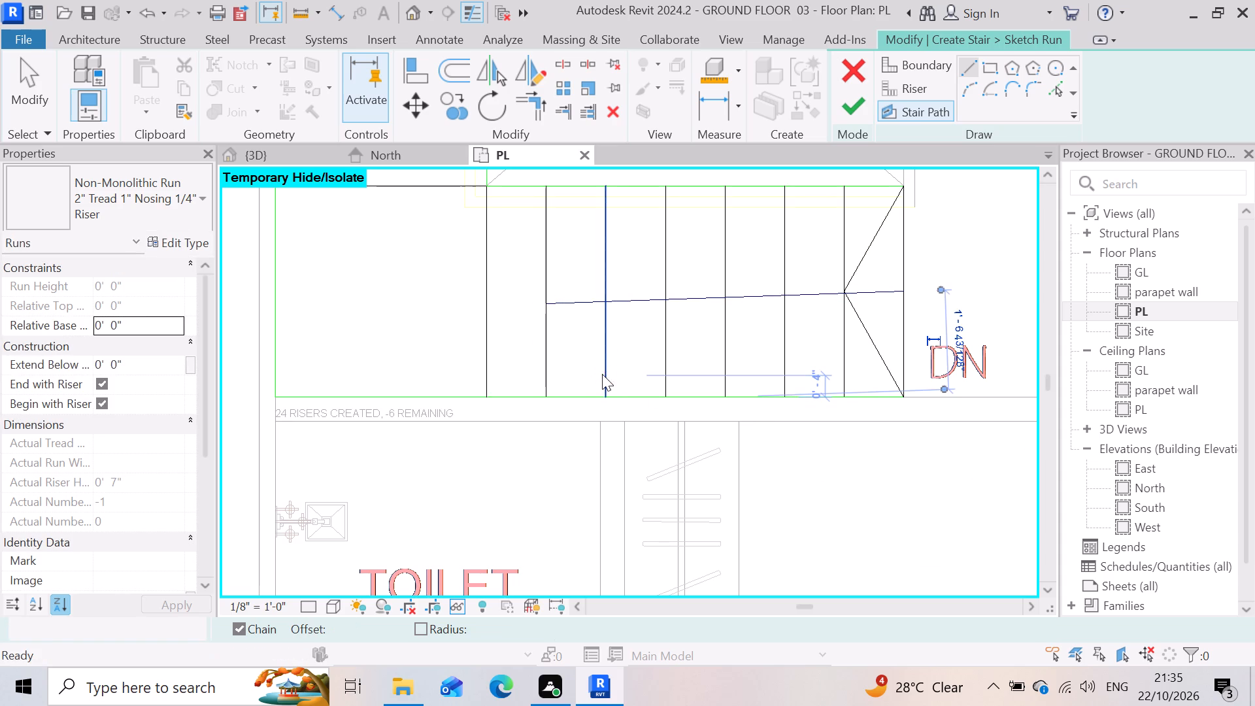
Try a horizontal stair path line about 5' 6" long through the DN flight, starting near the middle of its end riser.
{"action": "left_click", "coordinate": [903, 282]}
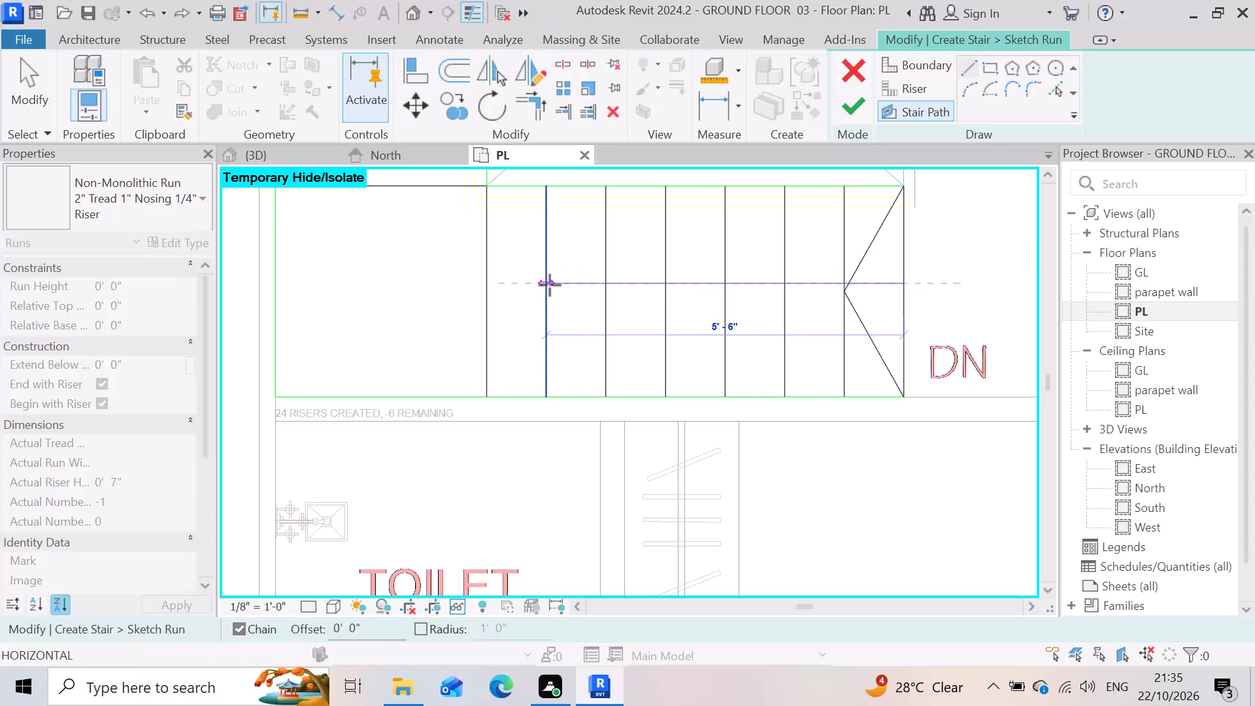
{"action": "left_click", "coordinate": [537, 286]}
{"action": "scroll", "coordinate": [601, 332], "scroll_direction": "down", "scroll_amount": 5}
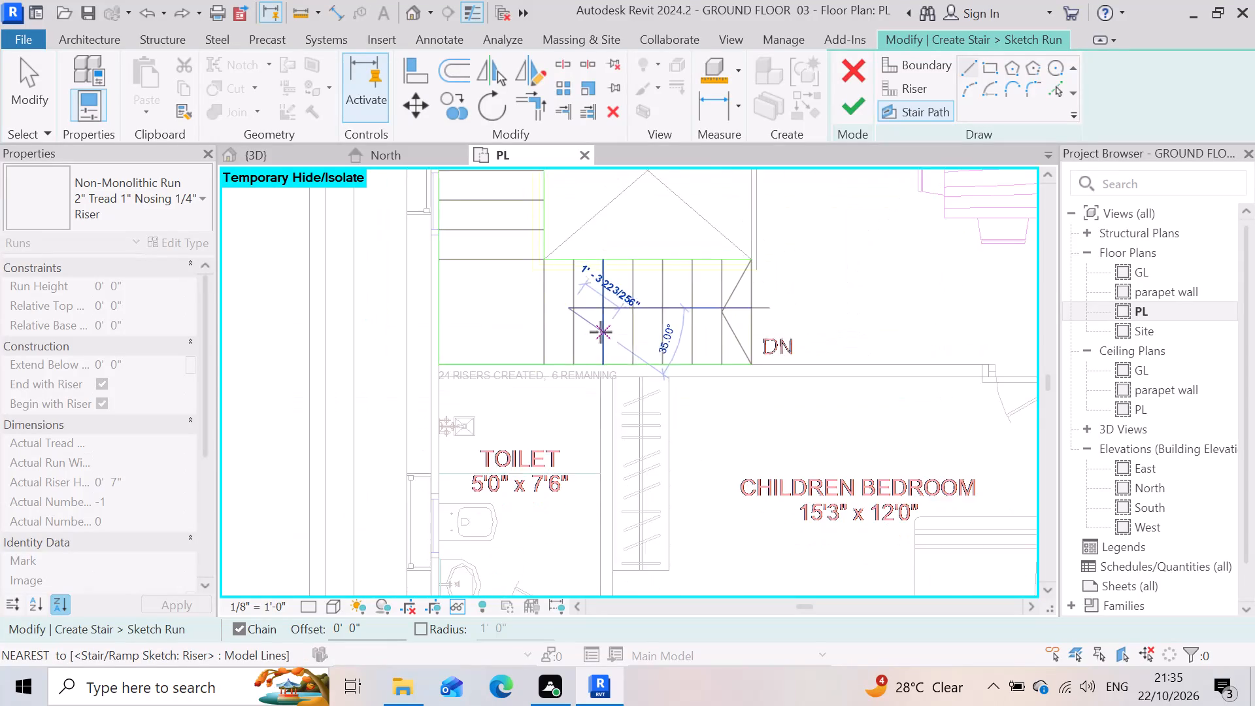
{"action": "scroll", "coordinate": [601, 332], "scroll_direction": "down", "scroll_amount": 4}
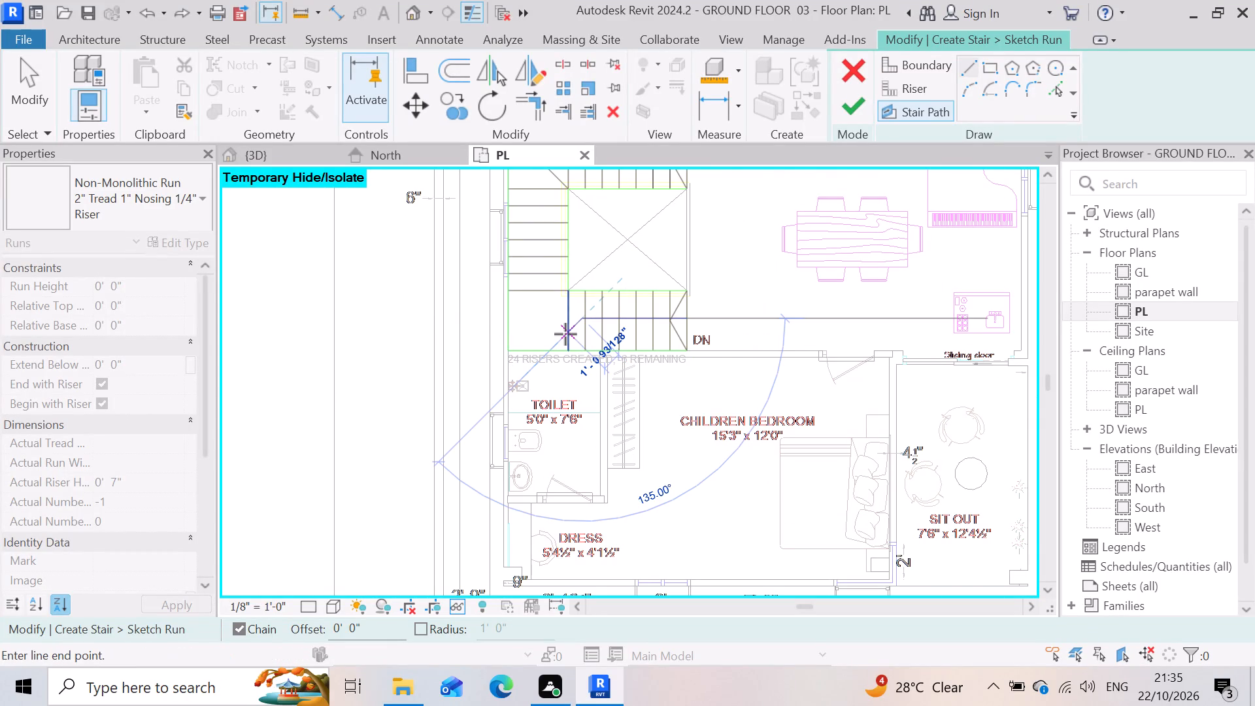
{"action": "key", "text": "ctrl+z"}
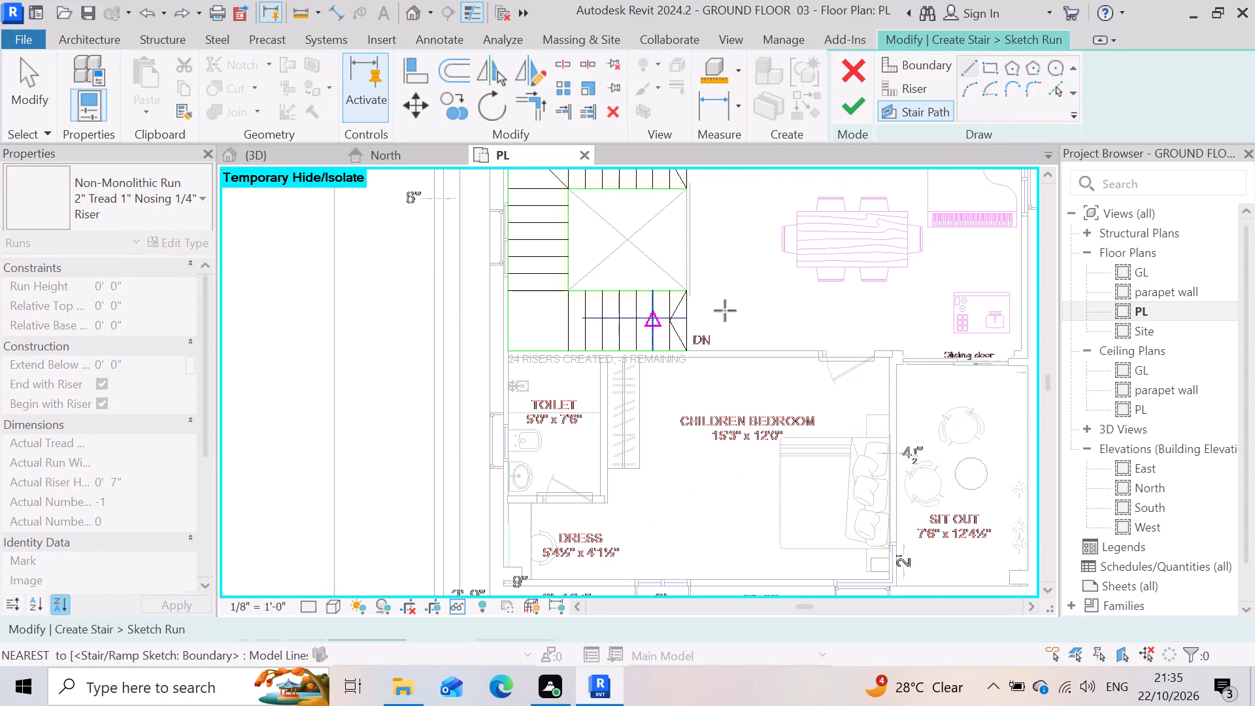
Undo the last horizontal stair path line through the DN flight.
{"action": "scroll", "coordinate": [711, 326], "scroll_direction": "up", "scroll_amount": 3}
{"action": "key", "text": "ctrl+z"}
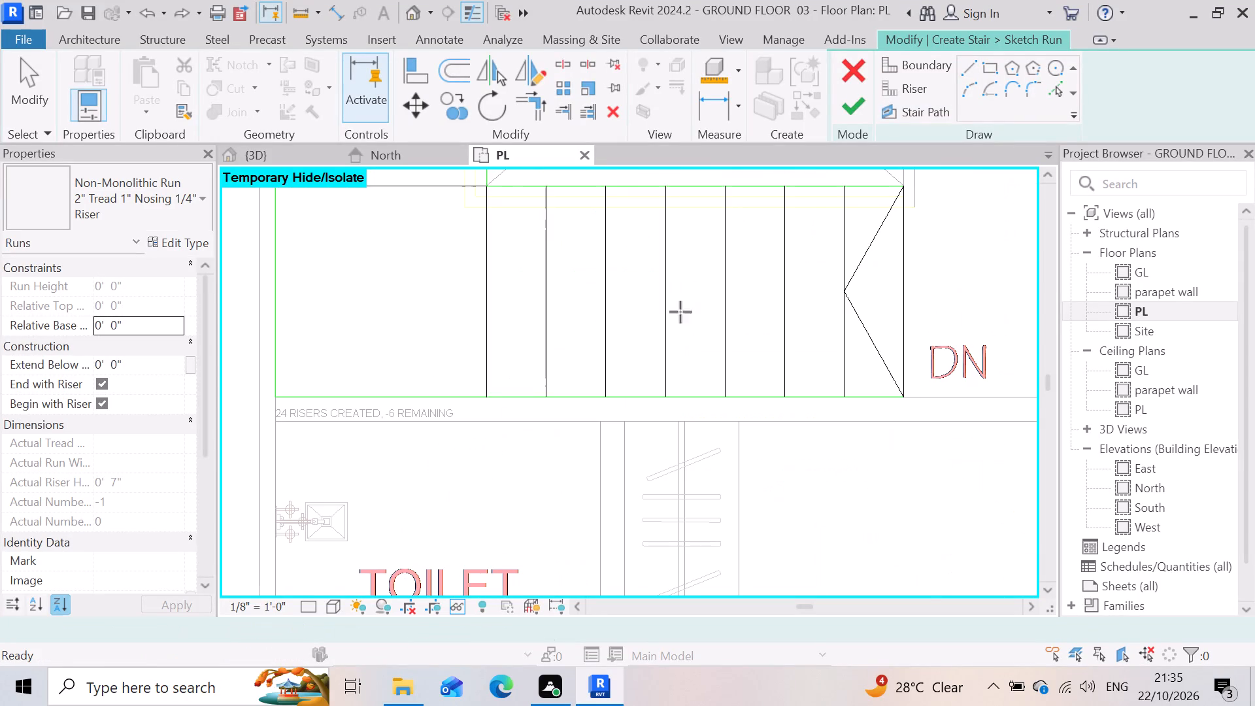
Draw a stair path 8' 4" horizontally from the DN flight's end riser, continuing vertically about 9' 1" to the diagonal riser.
{"action": "left_click", "coordinate": [909, 283]}
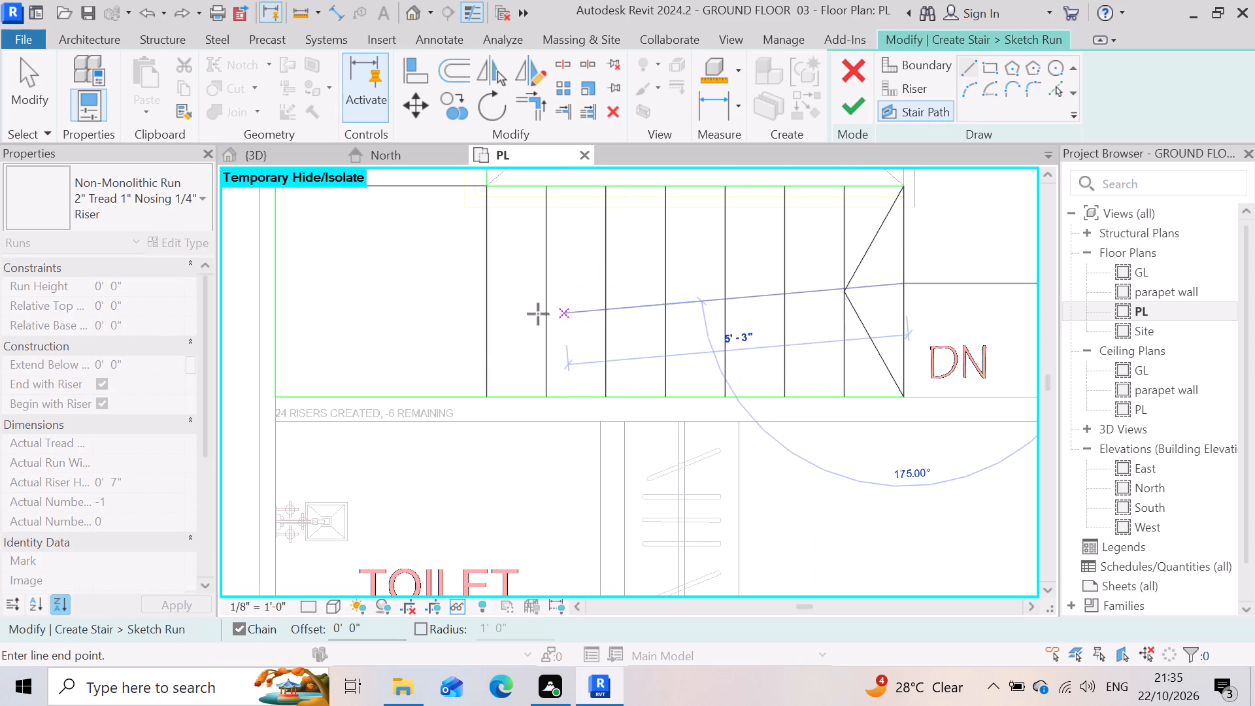
{"action": "left_click", "coordinate": [363, 282]}
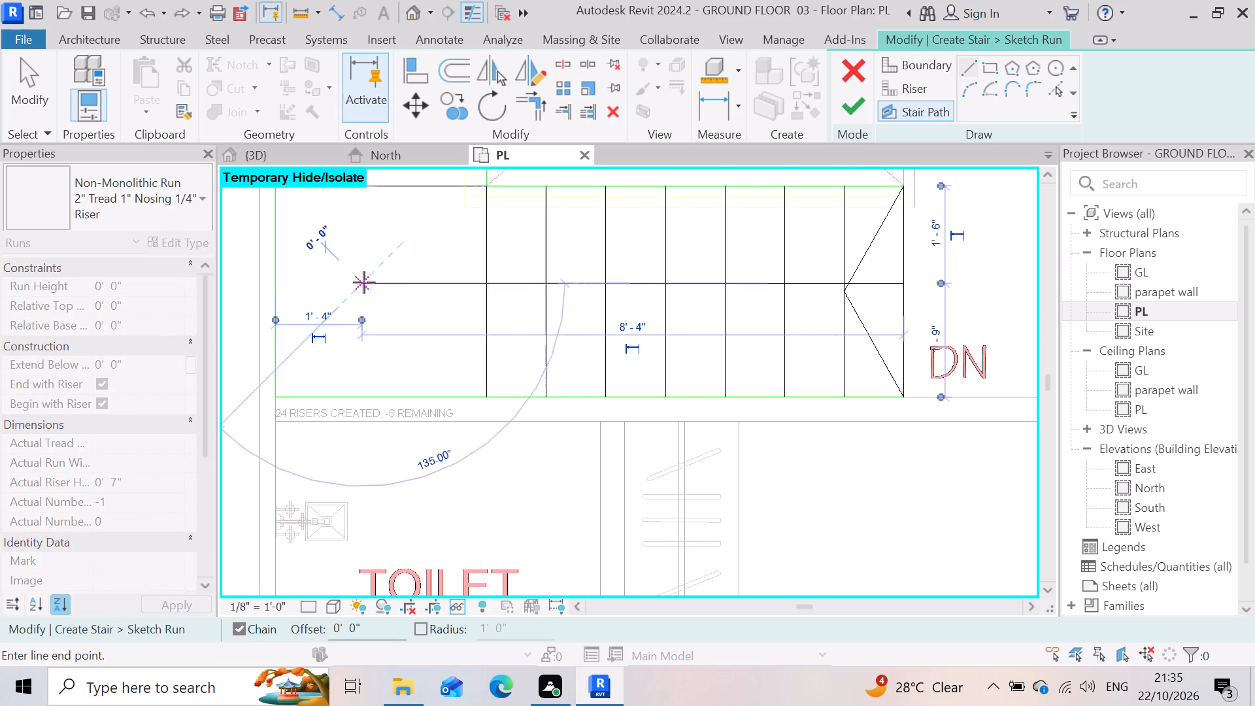
{"action": "scroll", "coordinate": [502, 361], "scroll_direction": "down", "scroll_amount": 12}
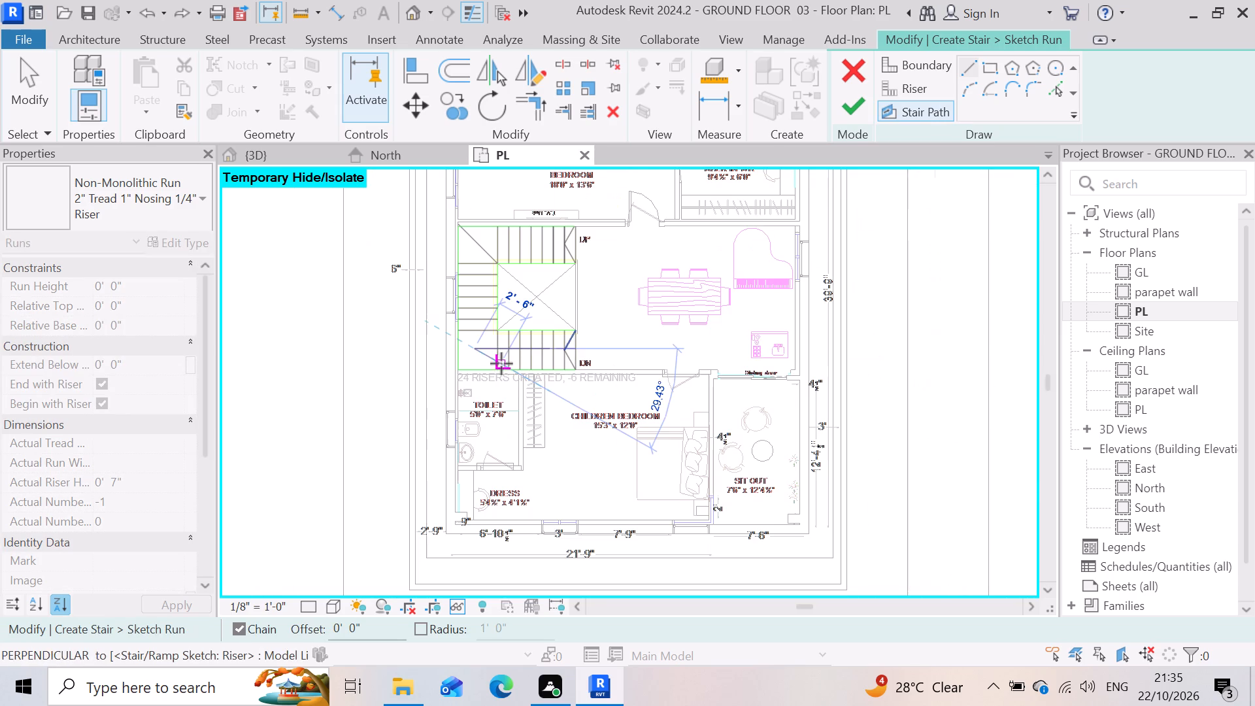
{"action": "scroll", "coordinate": [479, 246], "scroll_direction": "up", "scroll_amount": 3}
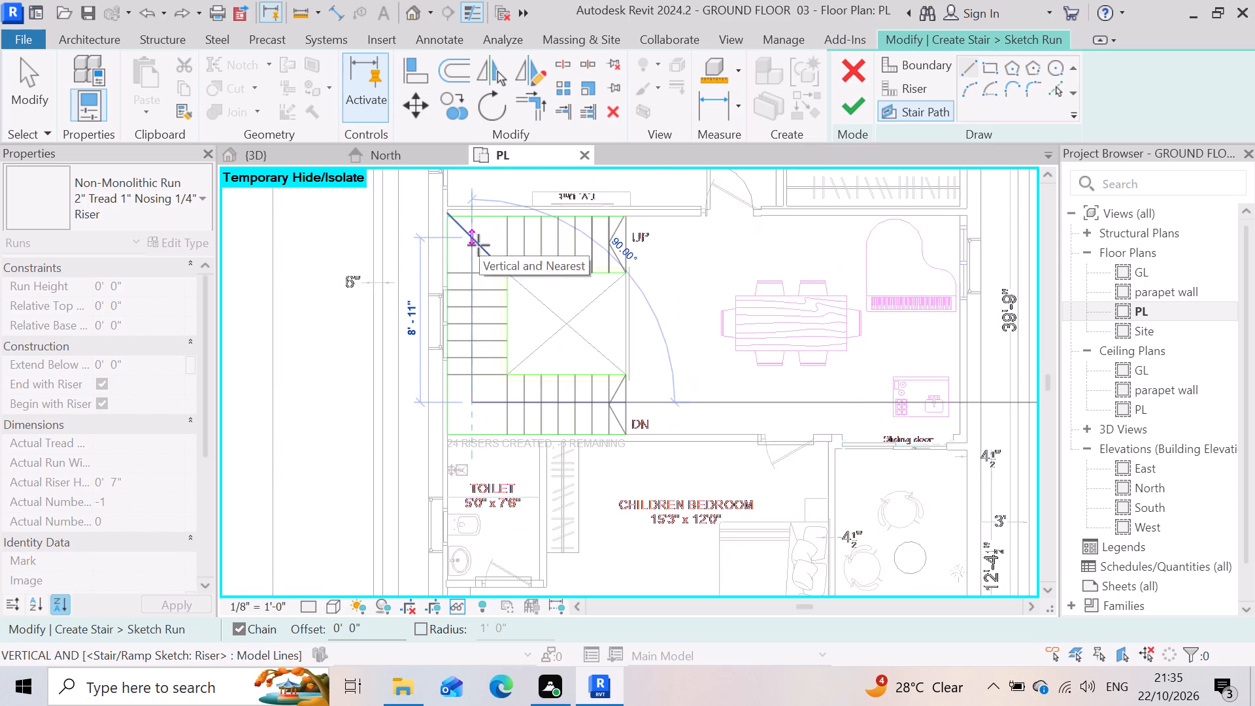
{"action": "scroll", "coordinate": [478, 245], "scroll_direction": "up", "scroll_amount": 6}
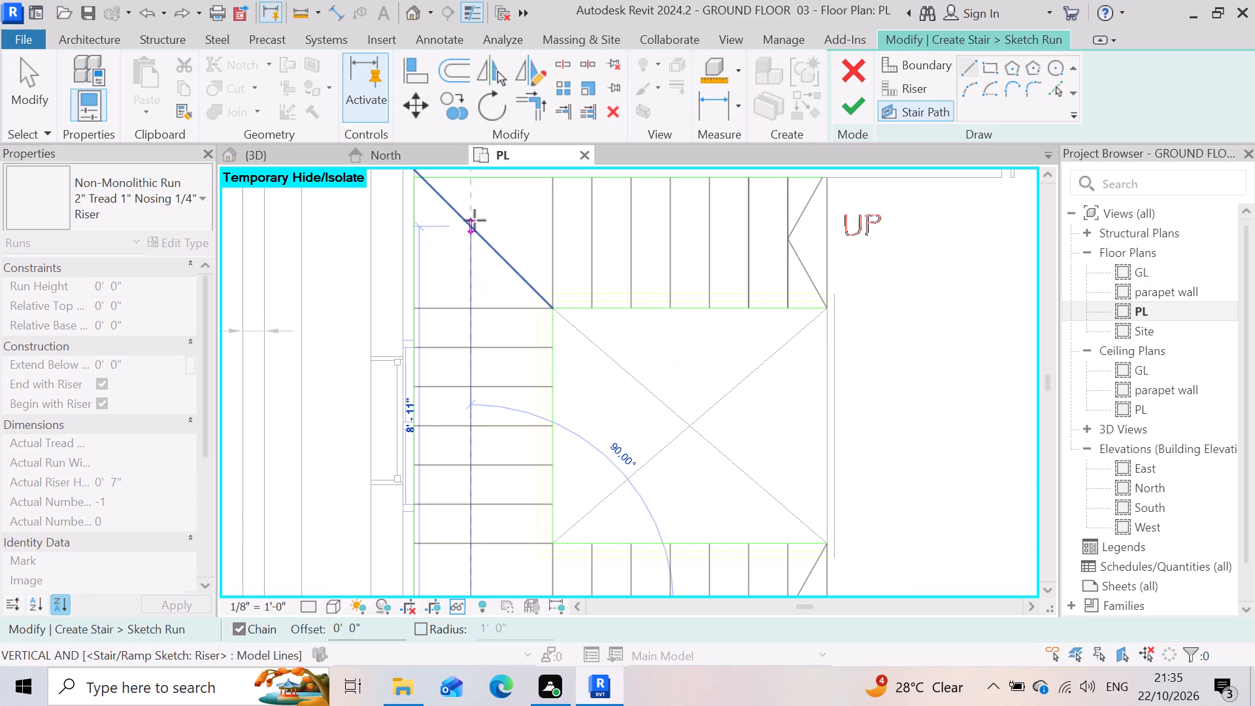
{"action": "left_click", "coordinate": [475, 218]}
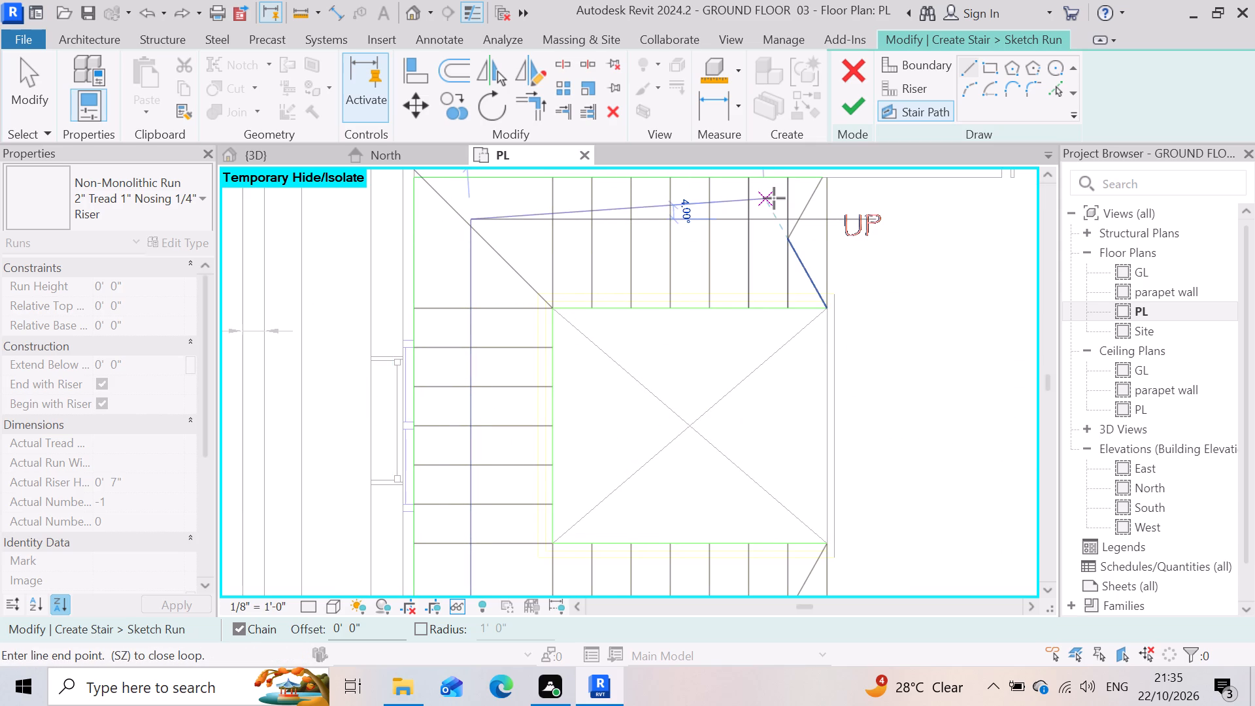
{"action": "key", "text": "ctrl+z"}
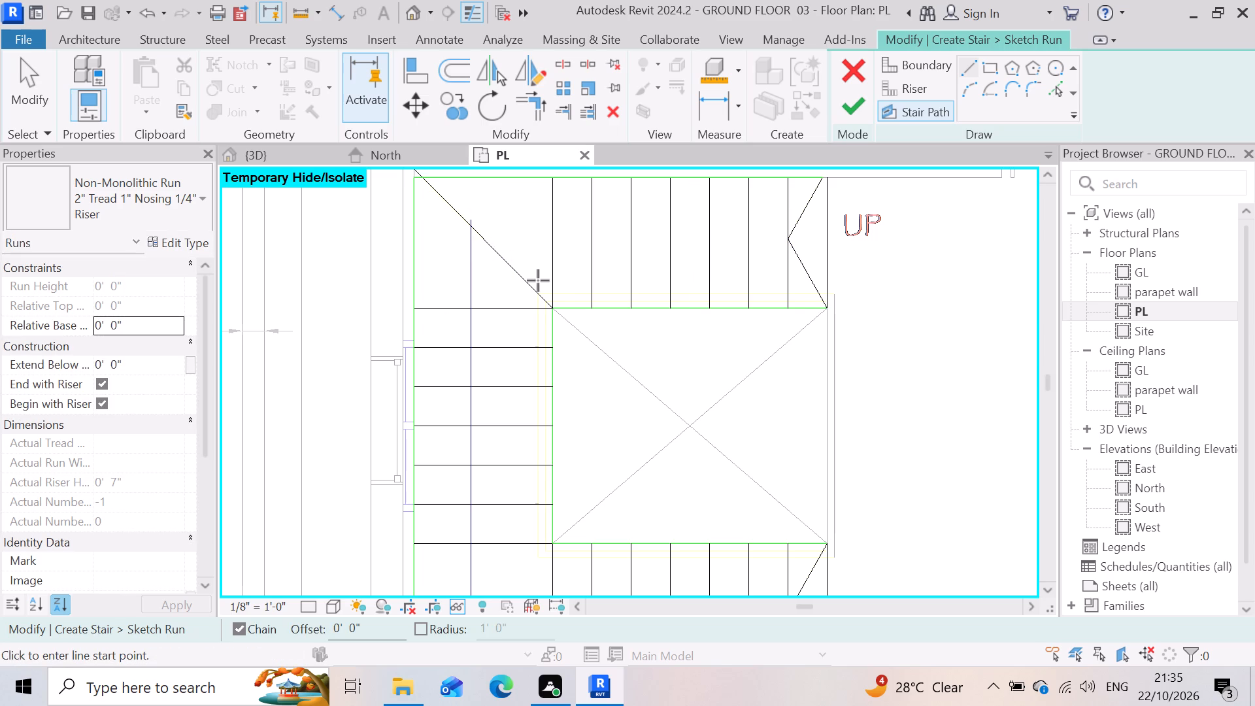
{"action": "key", "text": "Escape"}
Shorten the vertical stair path line so its upper end sits about 1' 6 3/4" below the UP flight's wall-side boundary.
{"action": "left_click", "coordinate": [467, 248]}
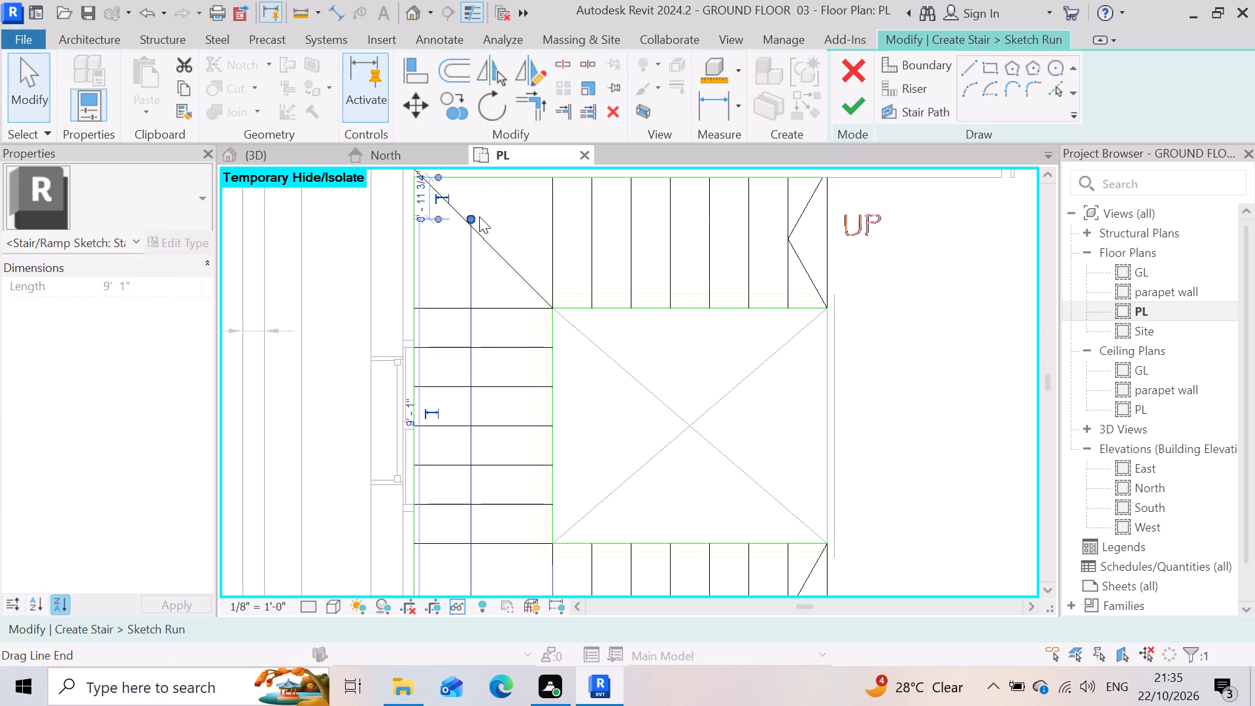
{"action": "left_click_drag", "start_coordinate": [476, 216], "coordinate": [475, 245]}
{"action": "left_click", "coordinate": [501, 276]}
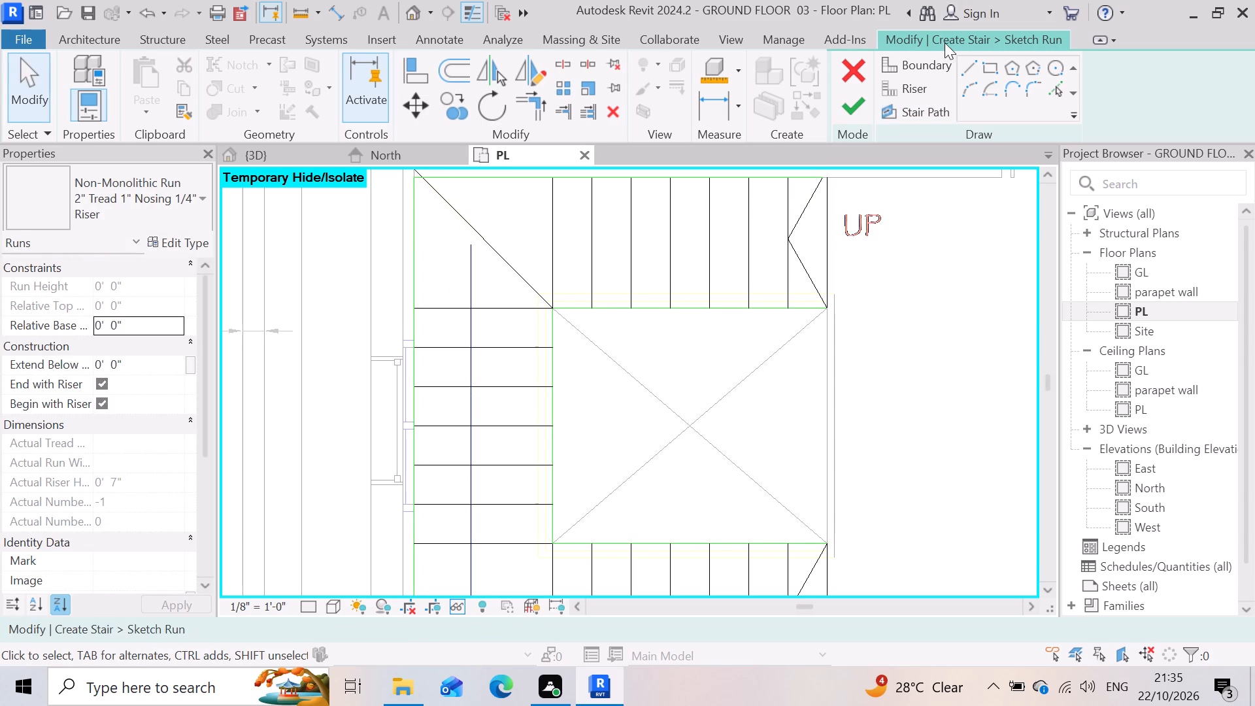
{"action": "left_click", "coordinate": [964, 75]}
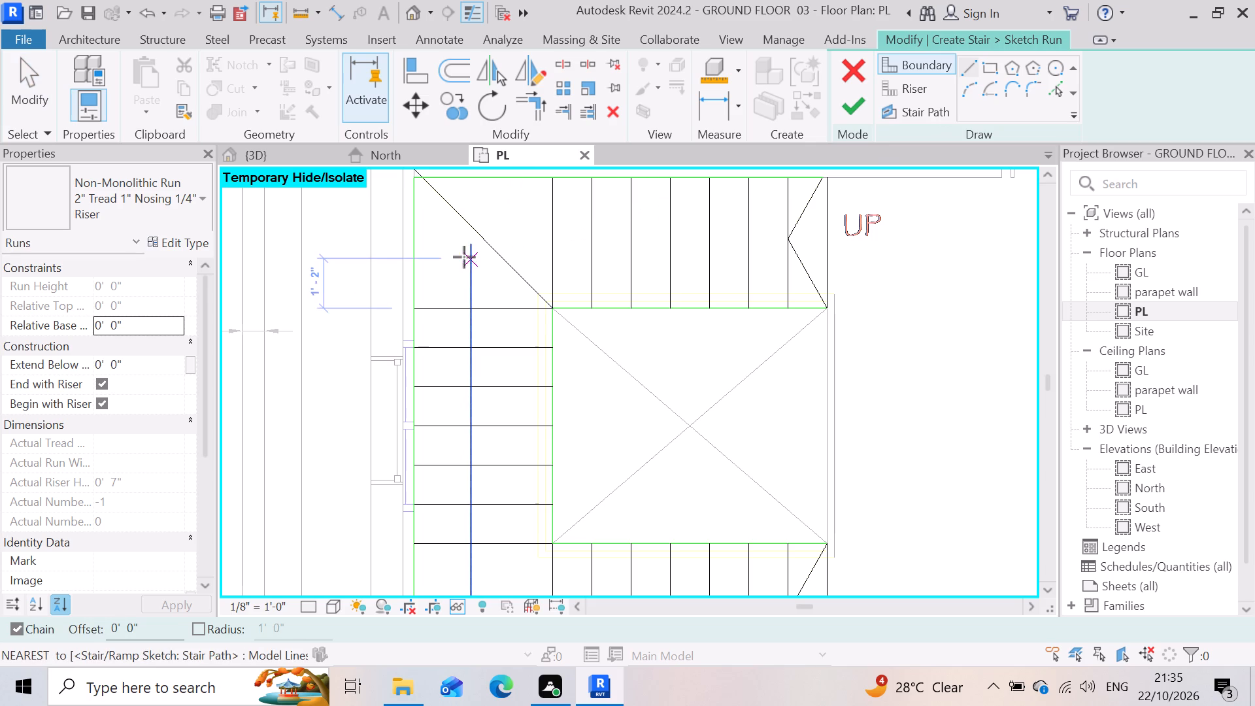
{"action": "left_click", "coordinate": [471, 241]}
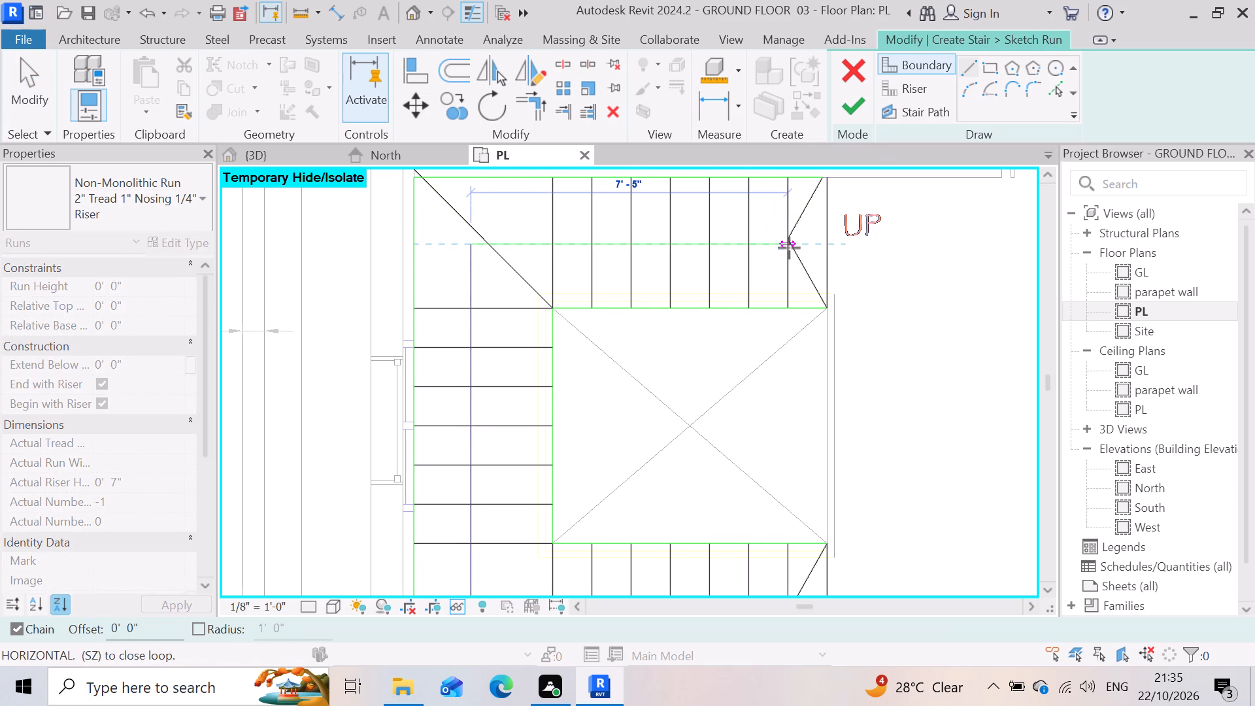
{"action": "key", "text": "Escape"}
Draw a horizontal riser line 8' 4" long from the vertical stair path's upper end to the UP flight's end riser.
{"action": "left_click", "coordinate": [907, 88]}
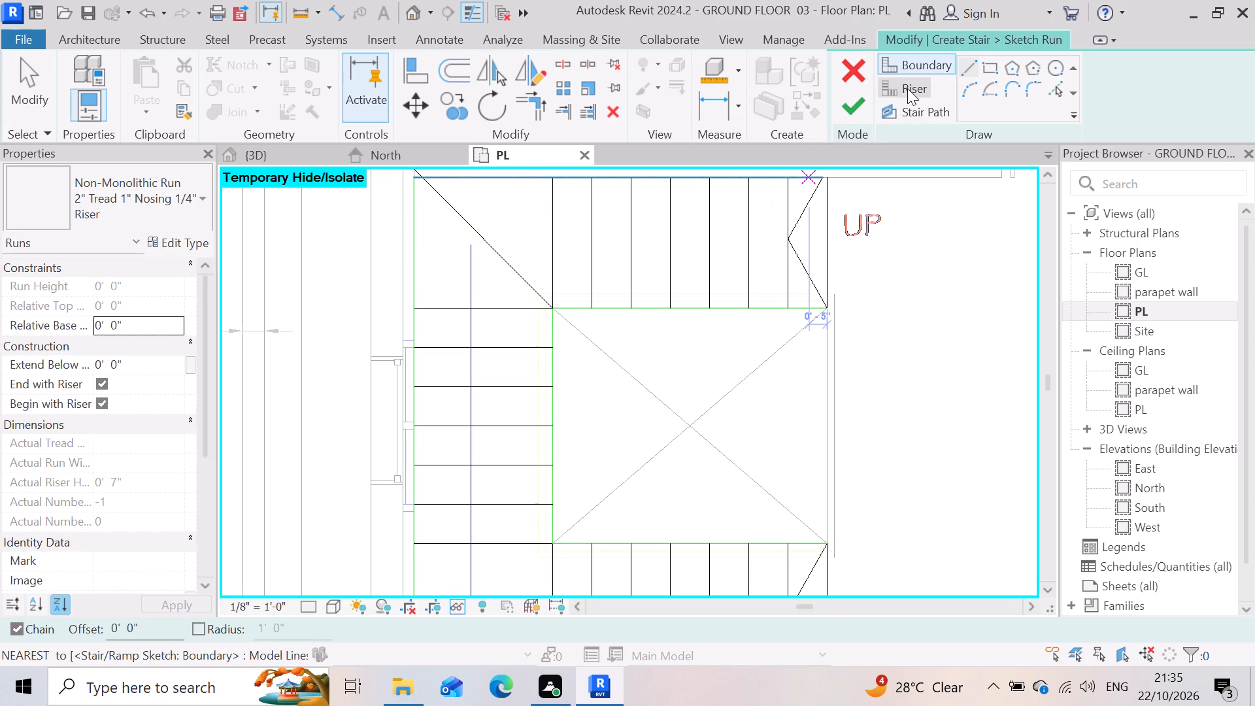
{"action": "left_click", "coordinate": [968, 63]}
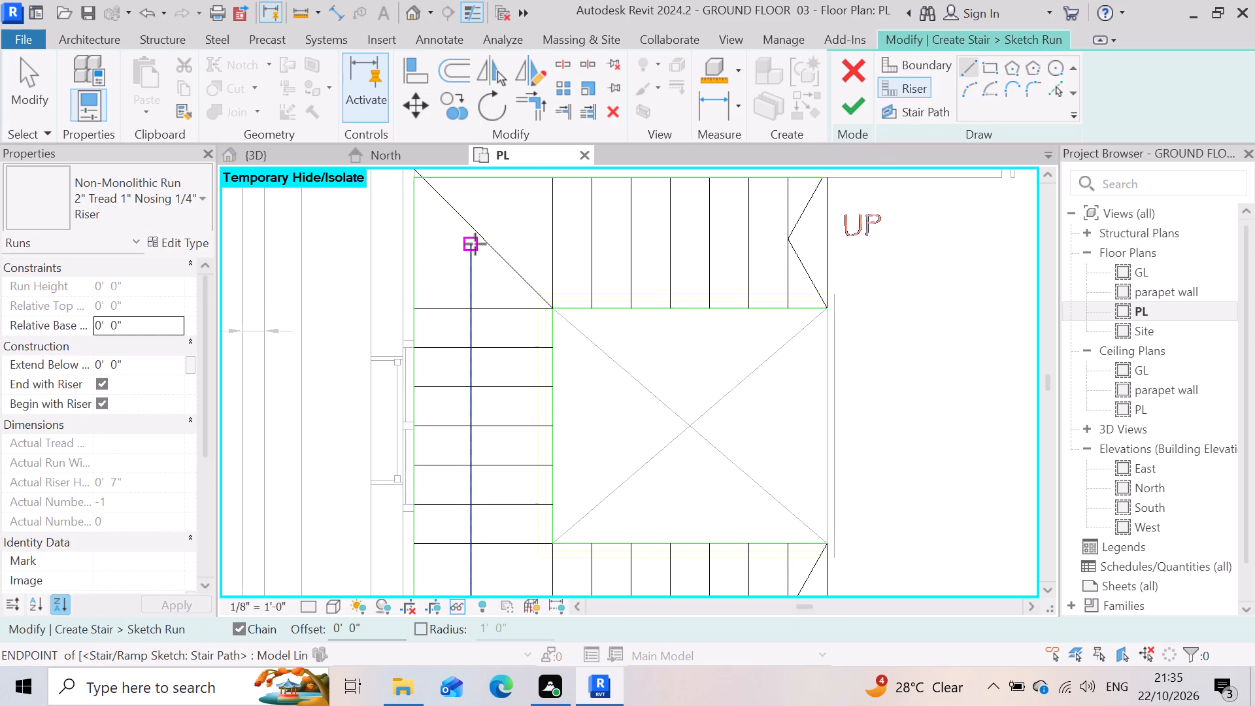
{"action": "left_click", "coordinate": [475, 244]}
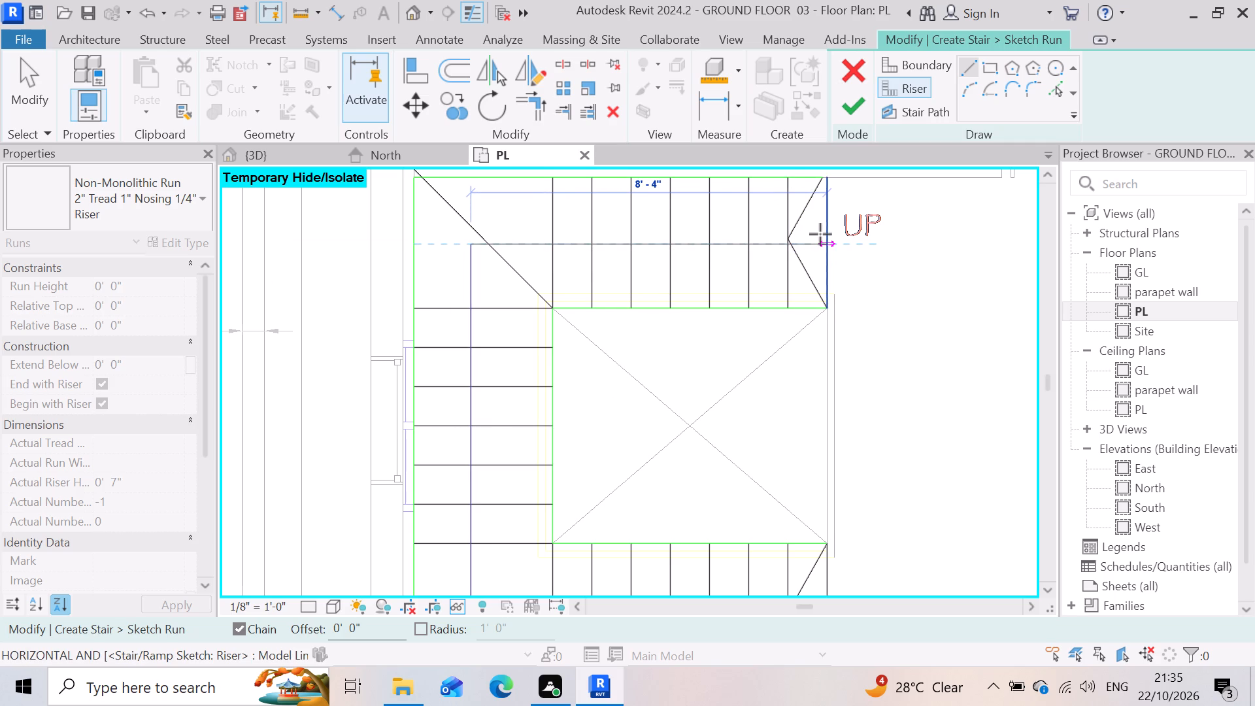
{"action": "left_click", "coordinate": [824, 235]}
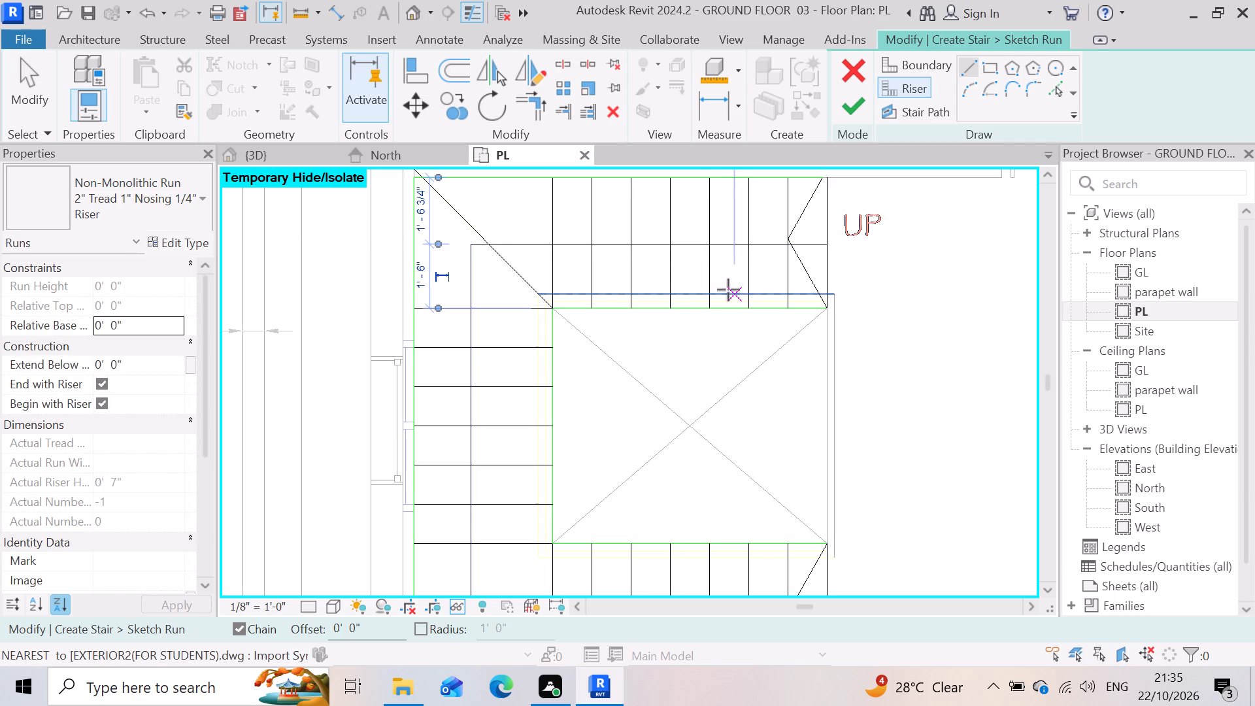
{"action": "scroll", "coordinate": [692, 284], "scroll_direction": "down", "scroll_amount": 8}
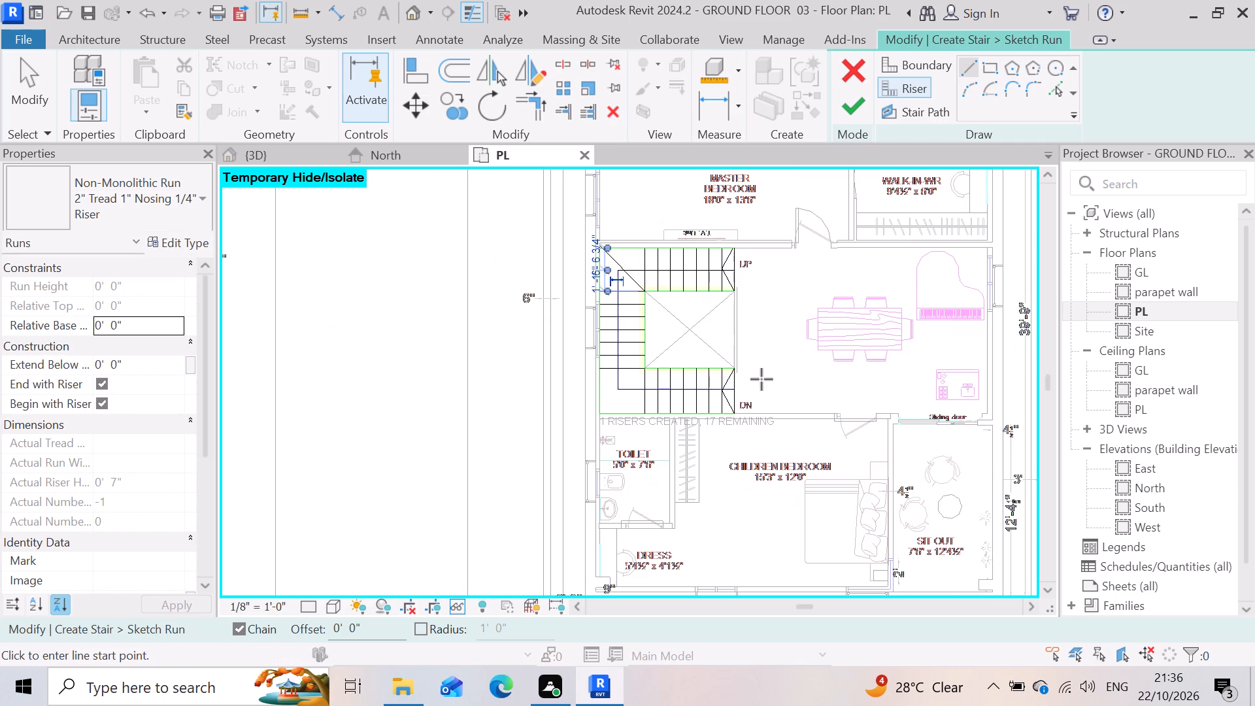
{"action": "key", "text": "Escape"}
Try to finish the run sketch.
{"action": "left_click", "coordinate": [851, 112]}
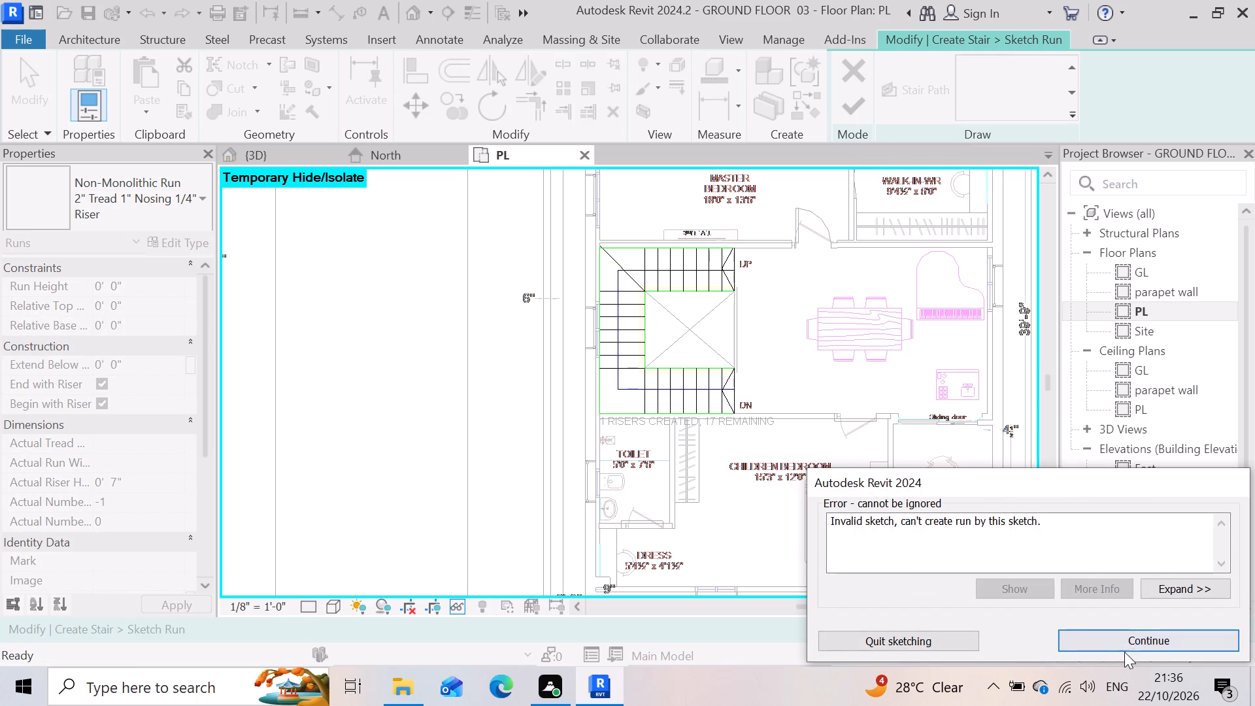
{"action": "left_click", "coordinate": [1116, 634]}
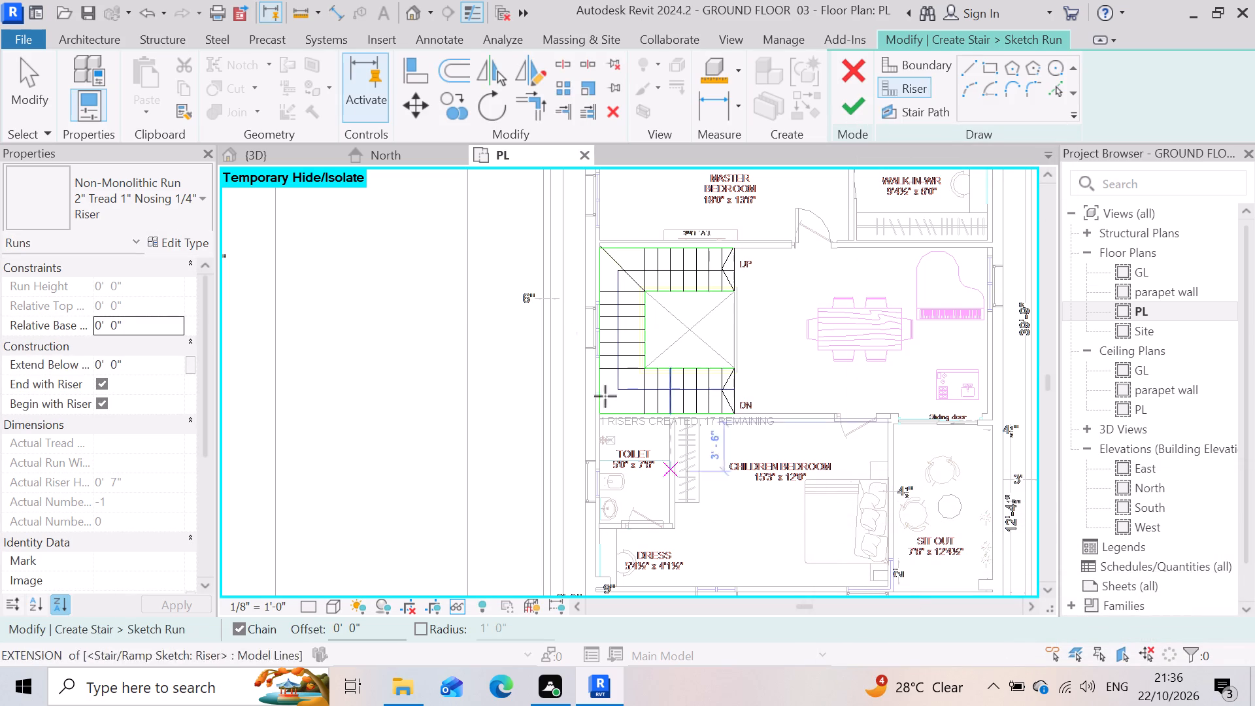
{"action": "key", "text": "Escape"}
Delete the vertical end riser of the UP flight.
{"action": "scroll", "coordinate": [788, 258], "scroll_direction": "up", "scroll_amount": 3}
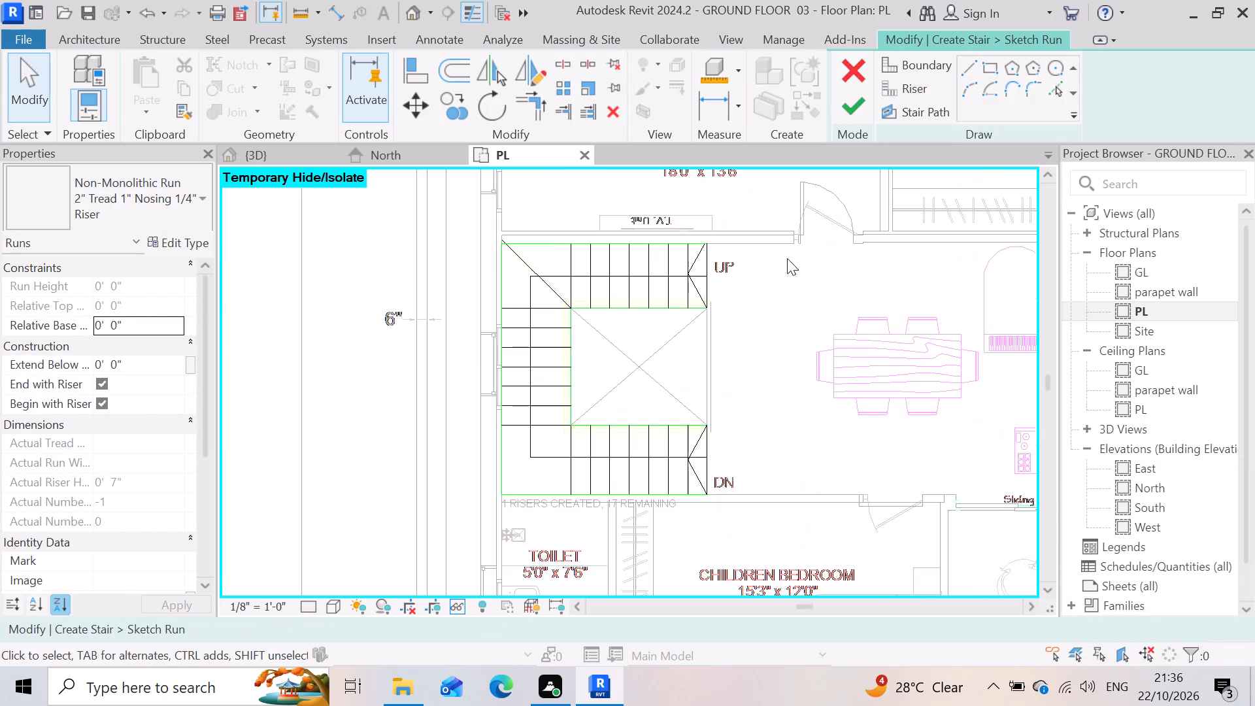
{"action": "scroll", "coordinate": [766, 358], "scroll_direction": "up", "scroll_amount": 2}
{"action": "scroll", "coordinate": [798, 298], "scroll_direction": "up", "scroll_amount": 4}
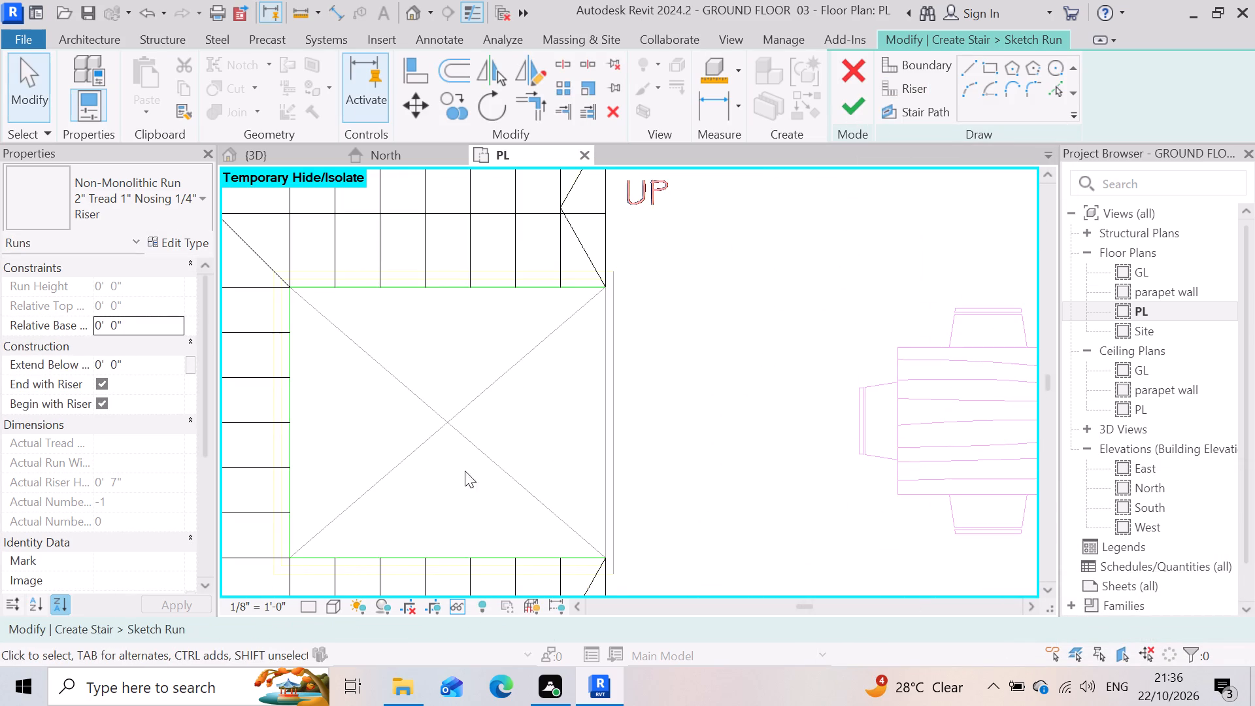
{"action": "scroll", "coordinate": [761, 463], "scroll_direction": "down", "scroll_amount": 3}
{"action": "left_click", "coordinate": [656, 287]}
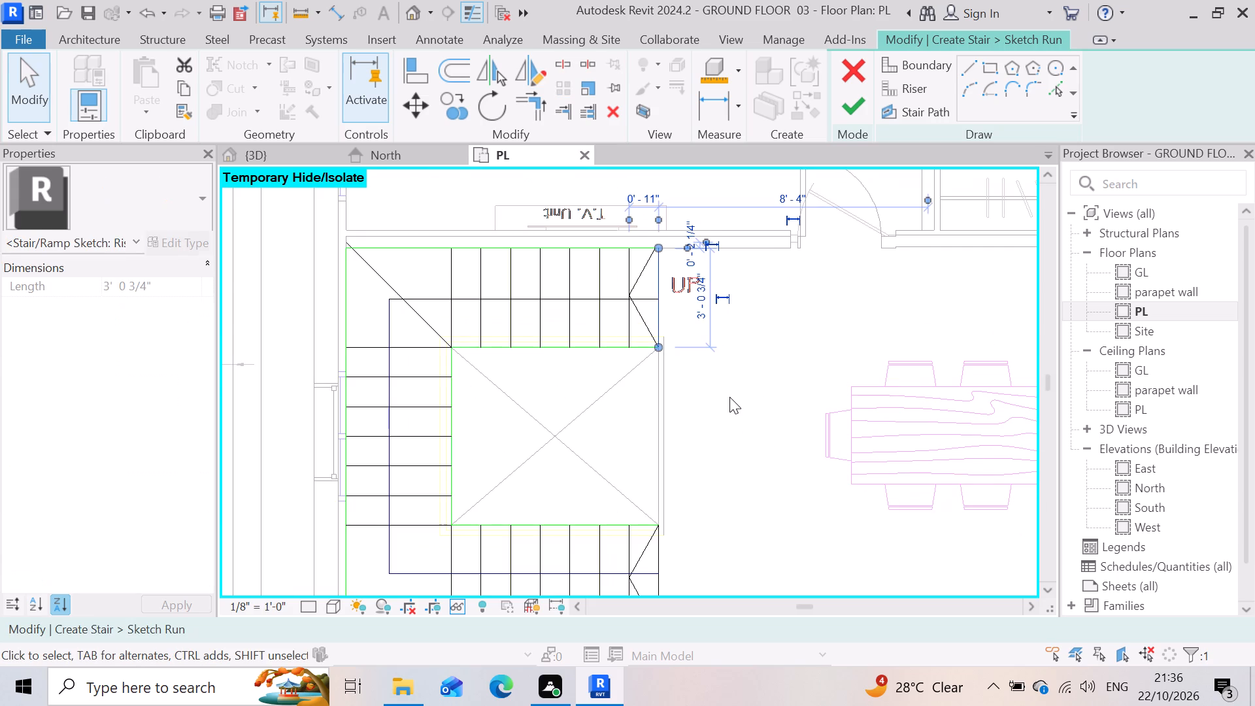
{"action": "key", "text": "Delete"}
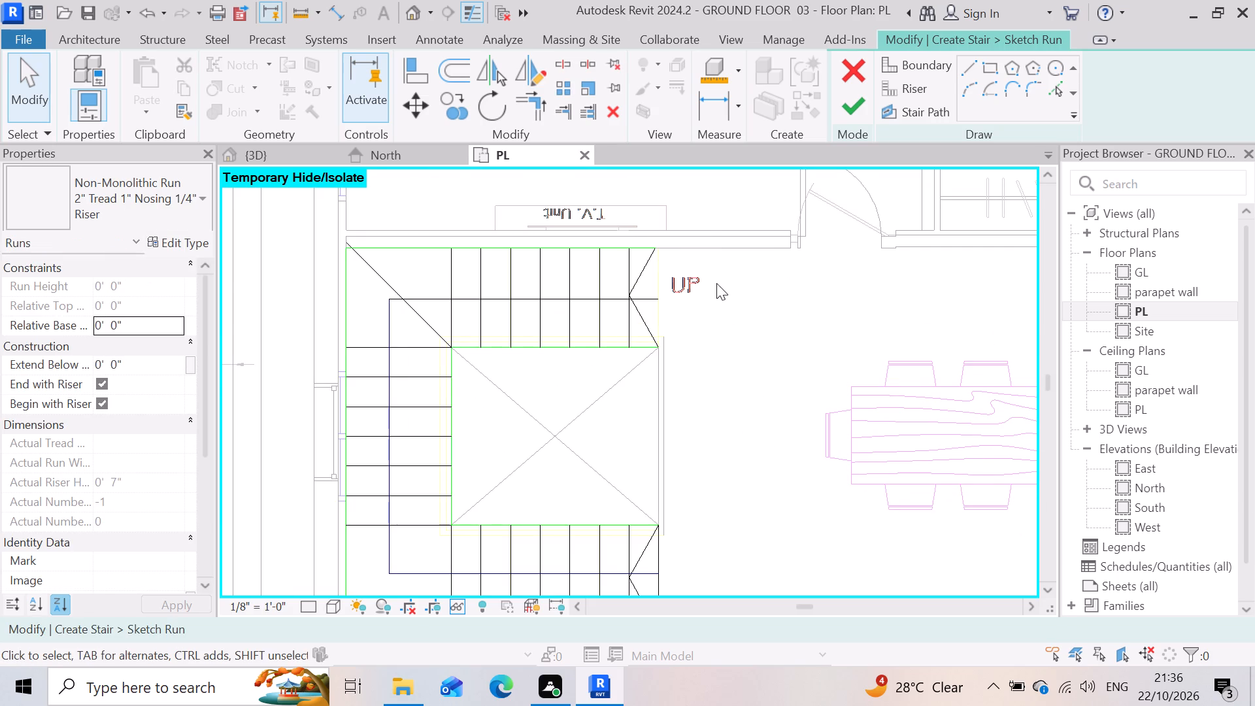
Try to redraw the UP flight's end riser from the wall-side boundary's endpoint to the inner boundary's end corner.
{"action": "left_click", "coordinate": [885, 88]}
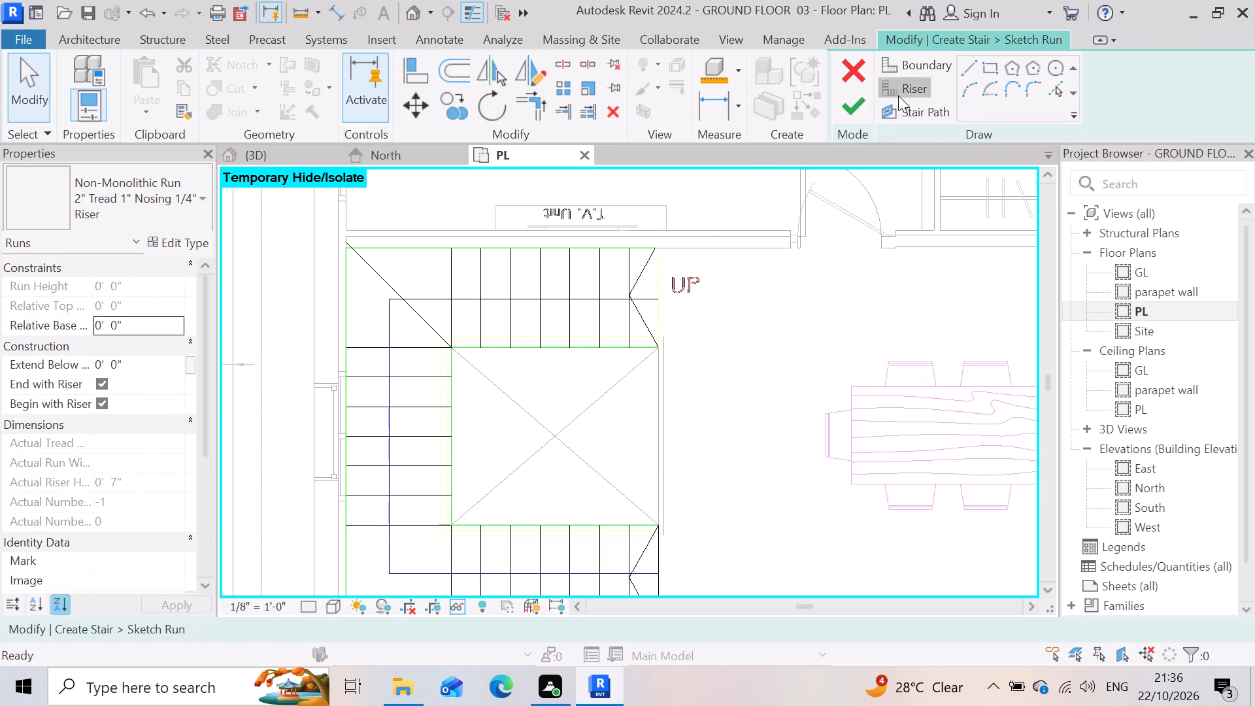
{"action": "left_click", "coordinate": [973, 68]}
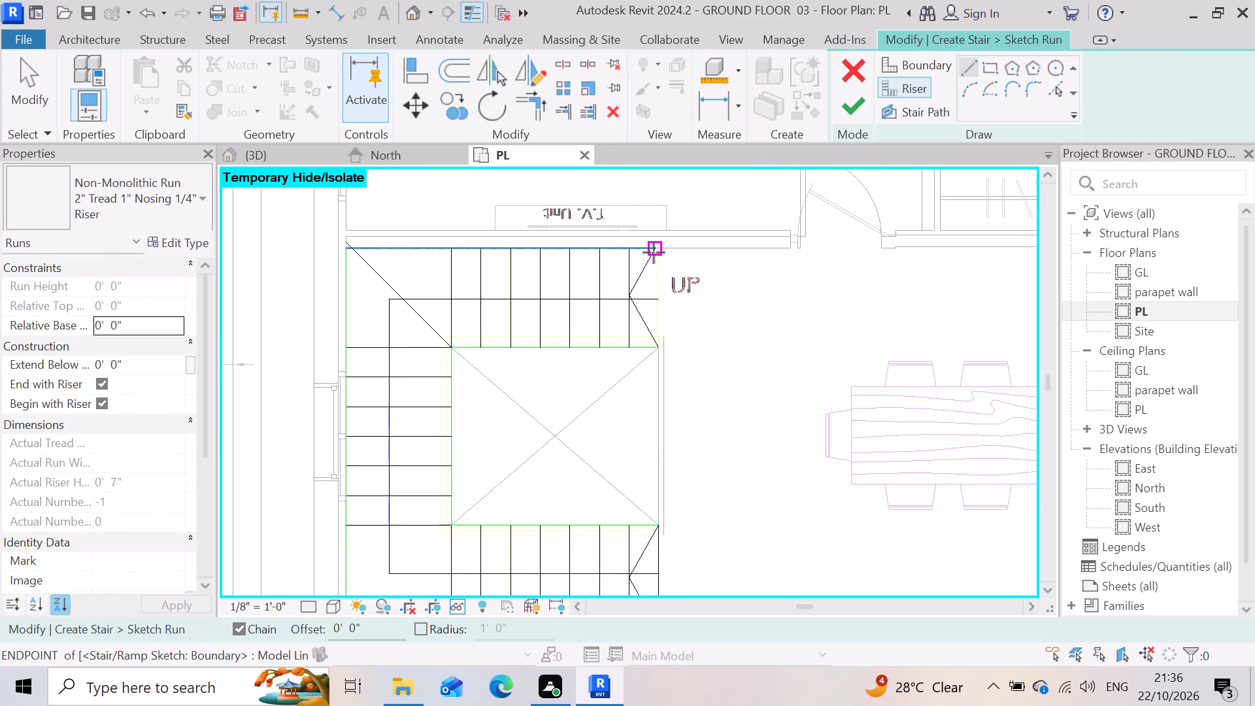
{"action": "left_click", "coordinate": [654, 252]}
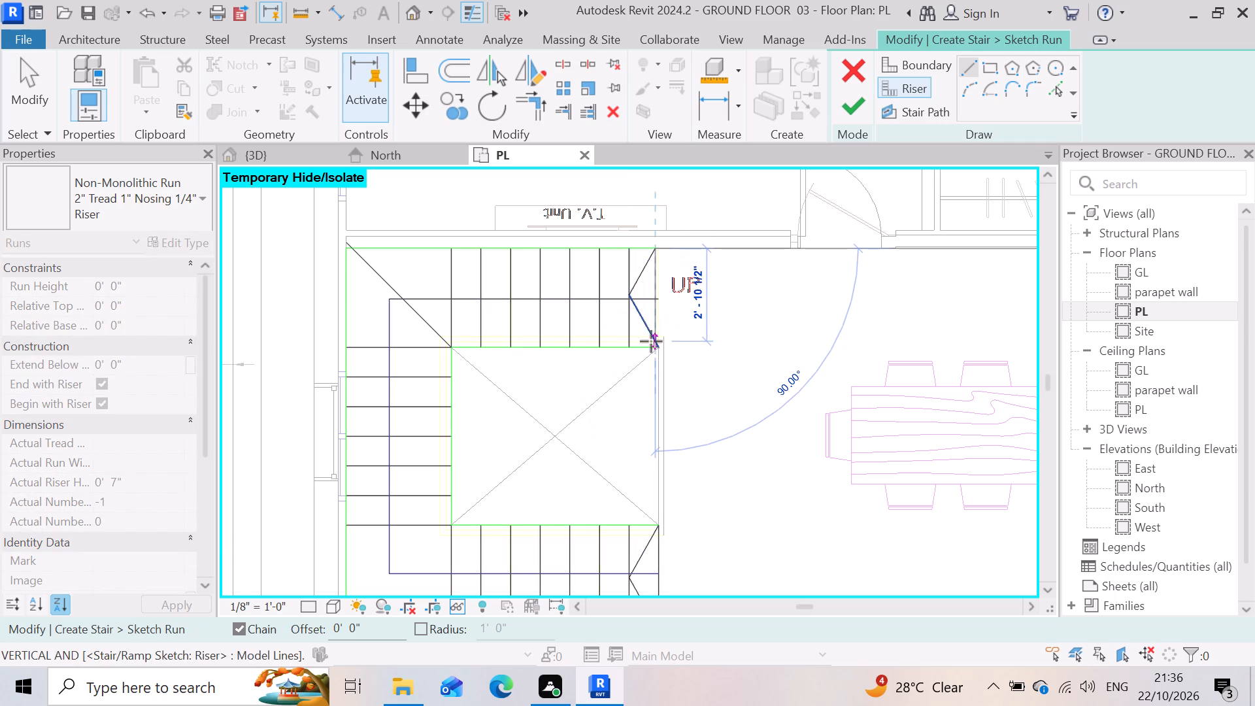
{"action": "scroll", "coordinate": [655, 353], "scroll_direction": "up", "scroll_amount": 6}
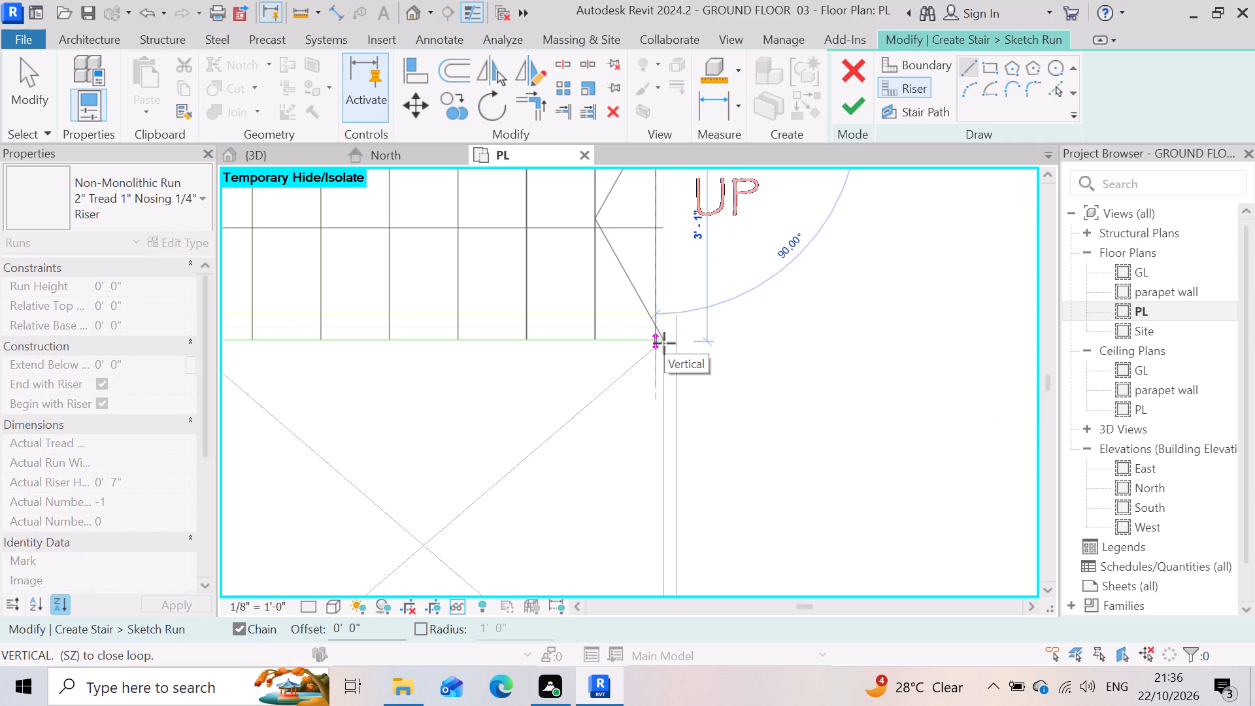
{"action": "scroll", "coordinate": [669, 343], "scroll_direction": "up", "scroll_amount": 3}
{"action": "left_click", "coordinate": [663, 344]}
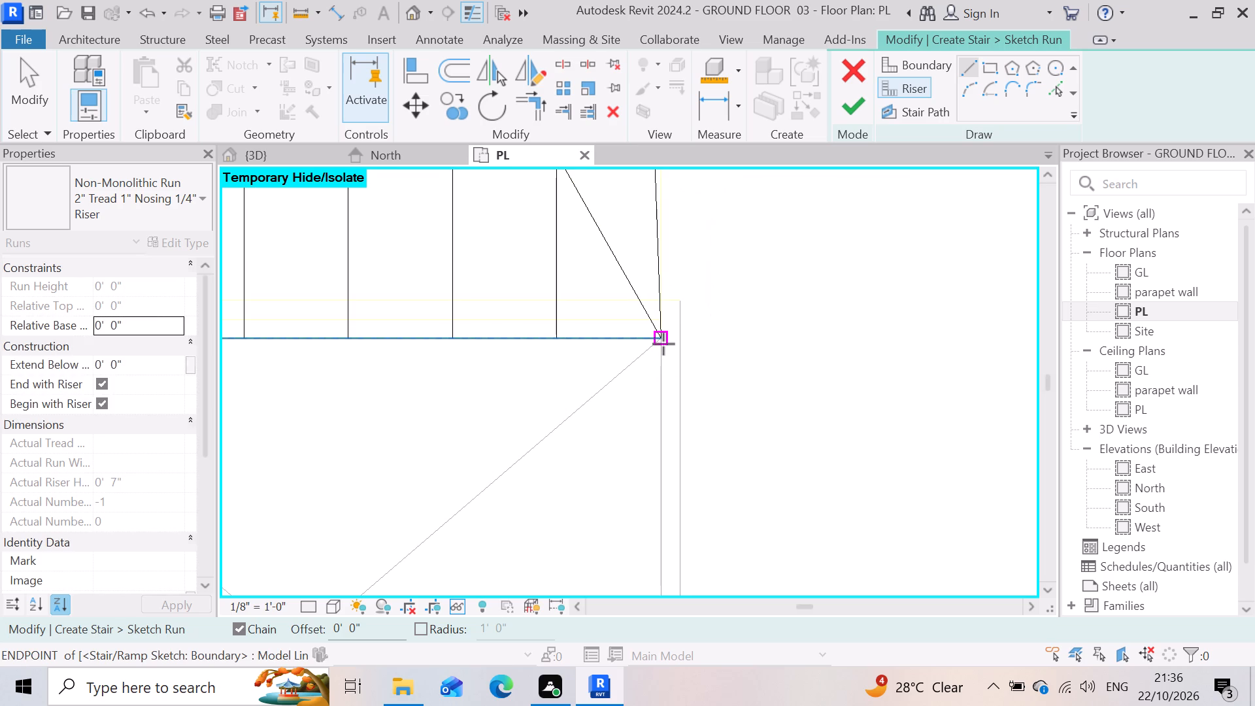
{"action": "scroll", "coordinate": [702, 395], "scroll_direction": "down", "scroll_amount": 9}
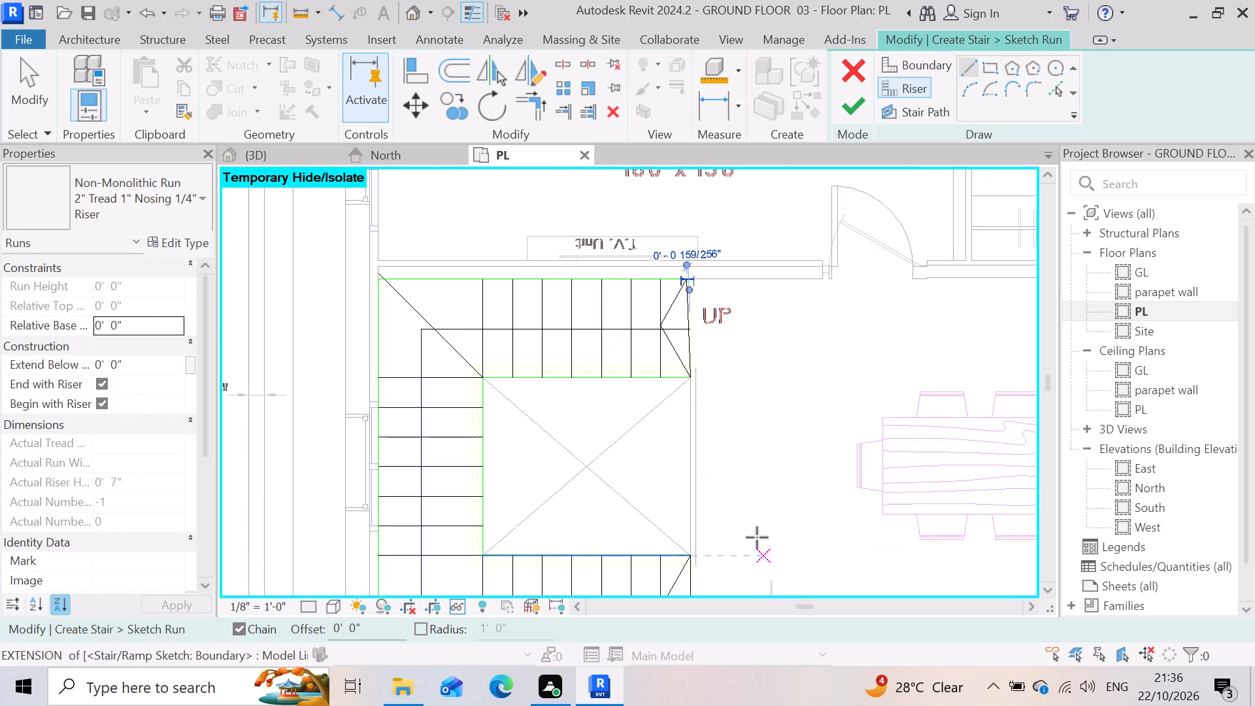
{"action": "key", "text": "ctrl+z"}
Draw a vertical end riser for the UP flight from the inner boundary's end corner to the wall face.
{"action": "scroll", "coordinate": [667, 356], "scroll_direction": "up", "scroll_amount": 1}
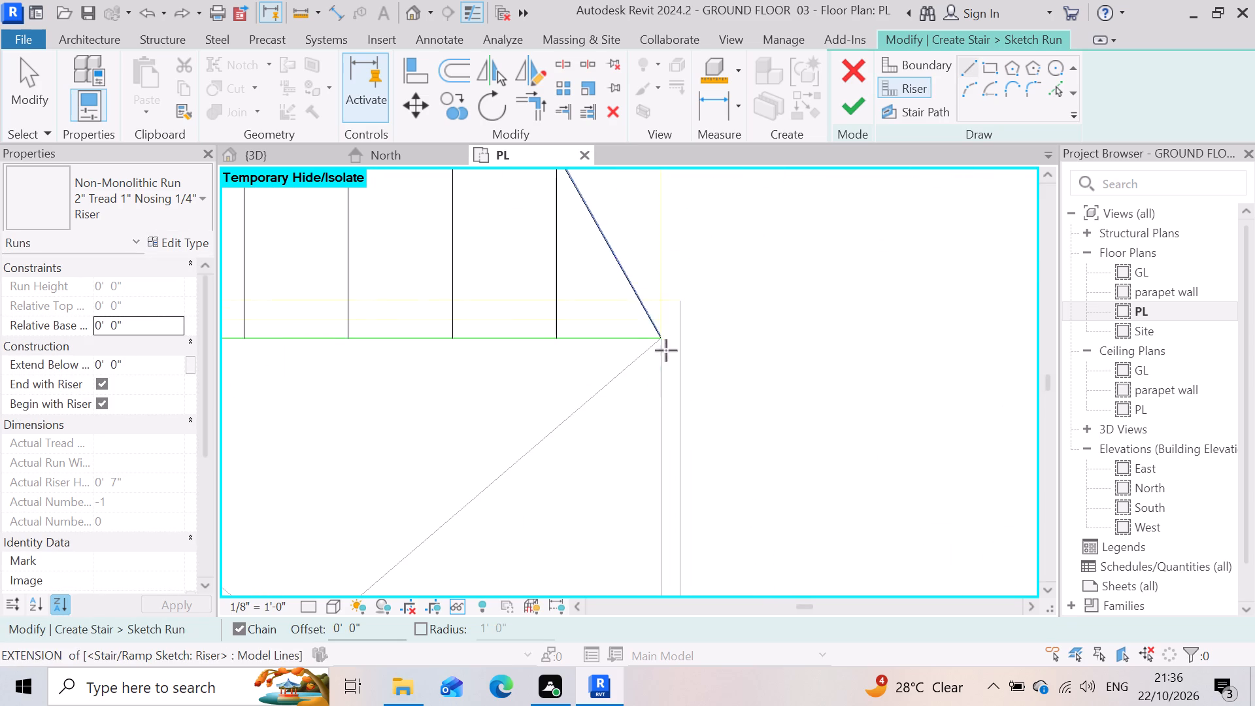
{"action": "scroll", "coordinate": [666, 350], "scroll_direction": "up", "scroll_amount": 5}
{"action": "left_click", "coordinate": [658, 337]}
{"action": "scroll", "coordinate": [665, 412], "scroll_direction": "down", "scroll_amount": 3}
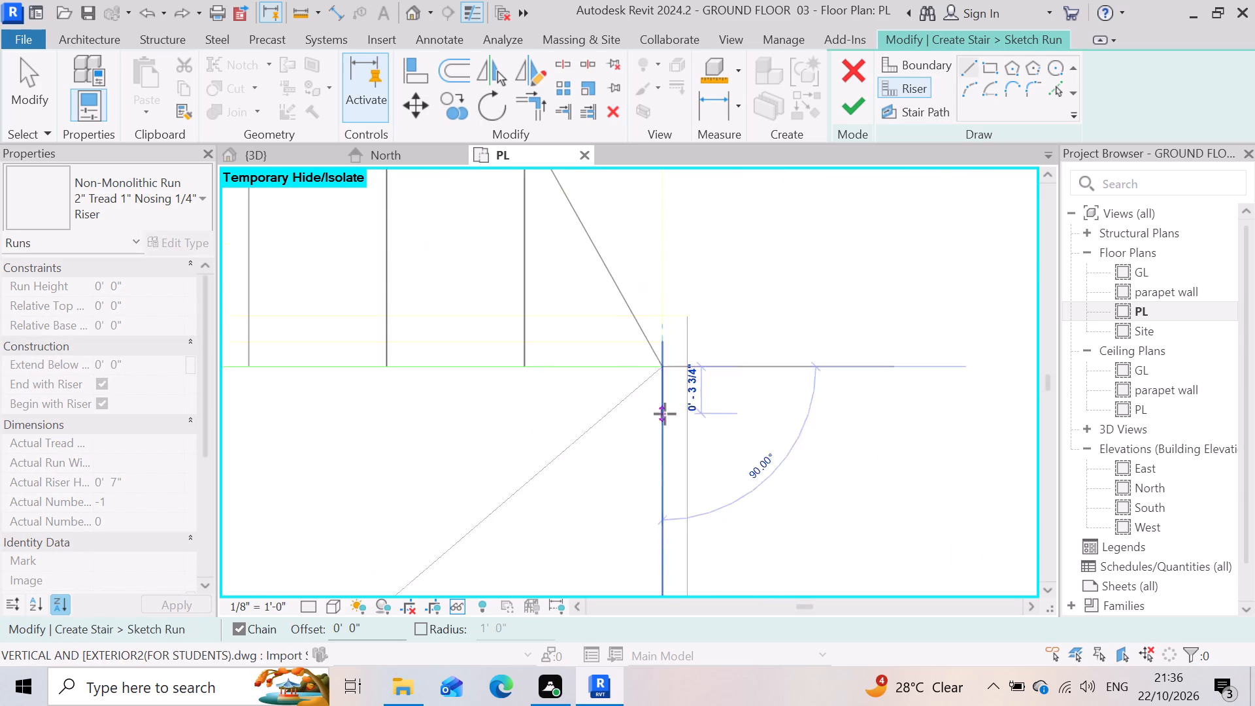
{"action": "scroll", "coordinate": [665, 414], "scroll_direction": "down", "scroll_amount": 7}
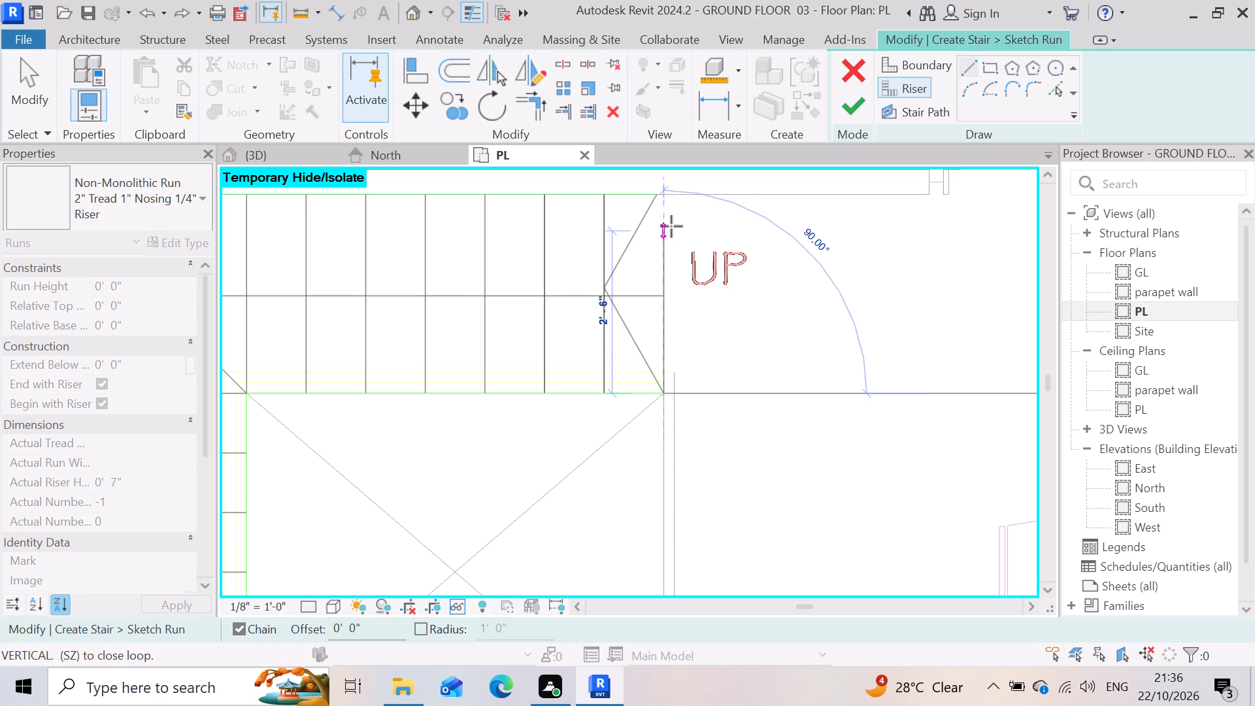
{"action": "left_click", "coordinate": [668, 190]}
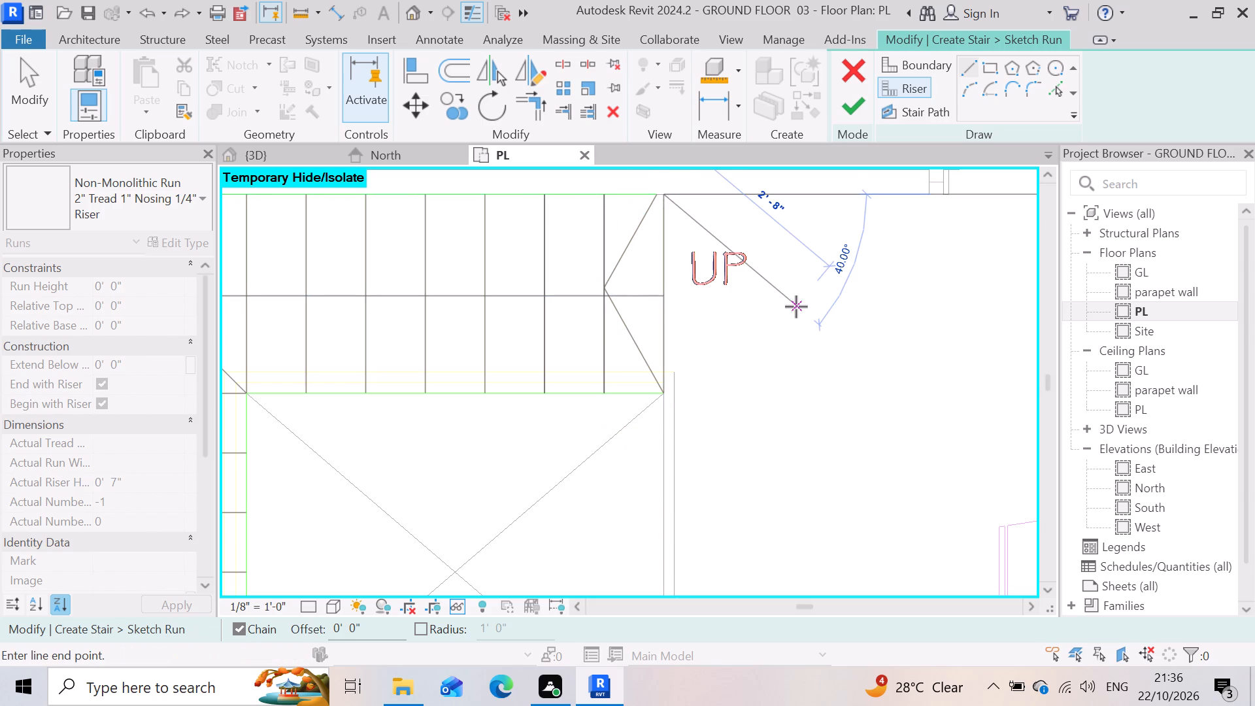
{"action": "key", "text": "Escape"}
{"action": "scroll", "coordinate": [691, 200], "scroll_direction": "up", "scroll_amount": 3}
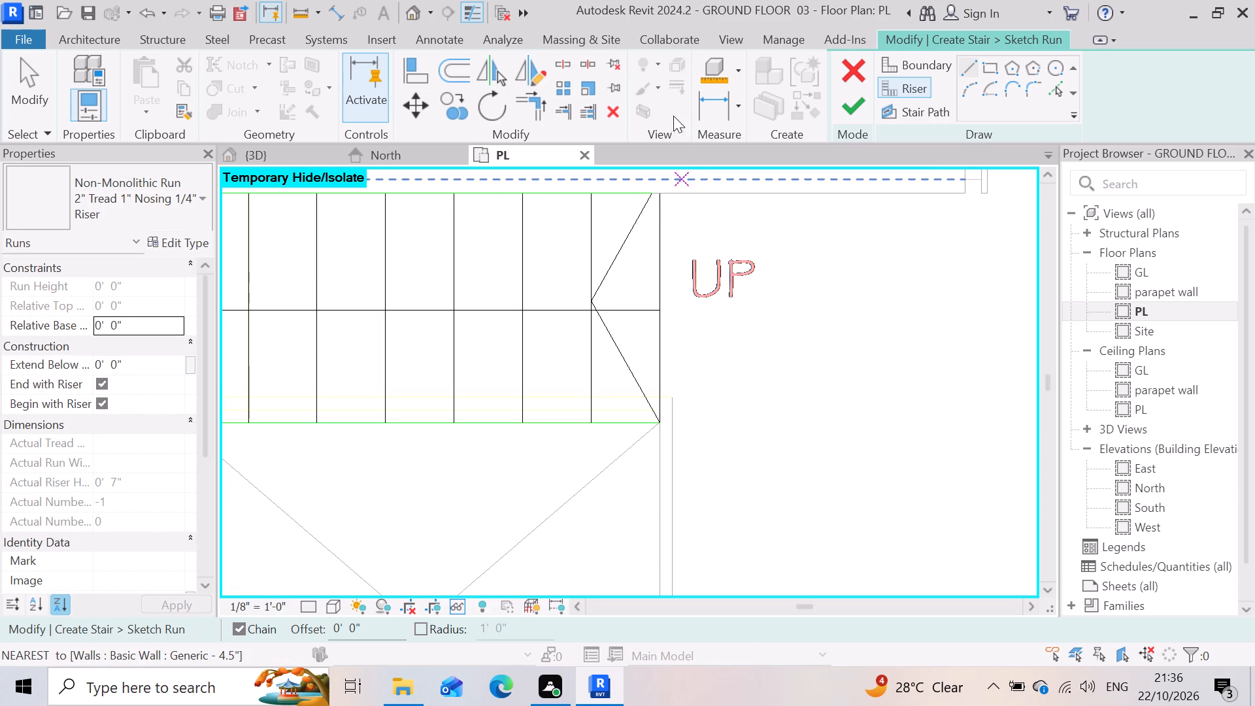
{"action": "scroll", "coordinate": [677, 197], "scroll_direction": "up", "scroll_amount": 9}
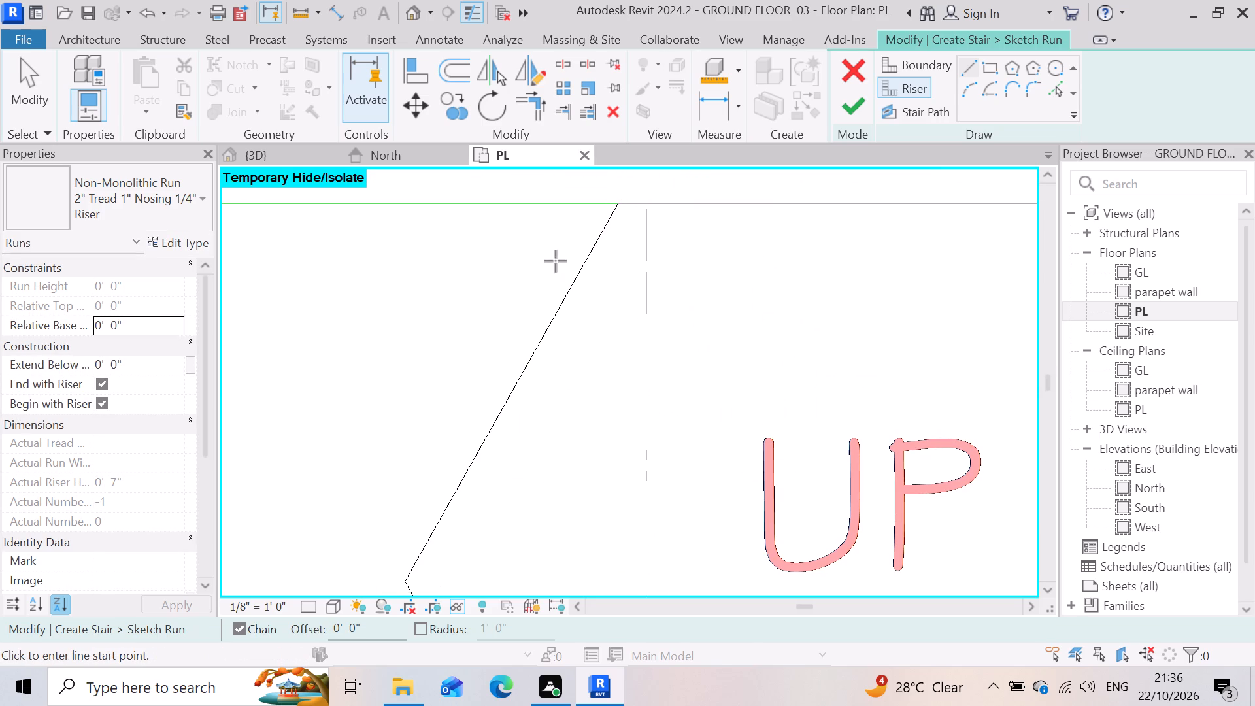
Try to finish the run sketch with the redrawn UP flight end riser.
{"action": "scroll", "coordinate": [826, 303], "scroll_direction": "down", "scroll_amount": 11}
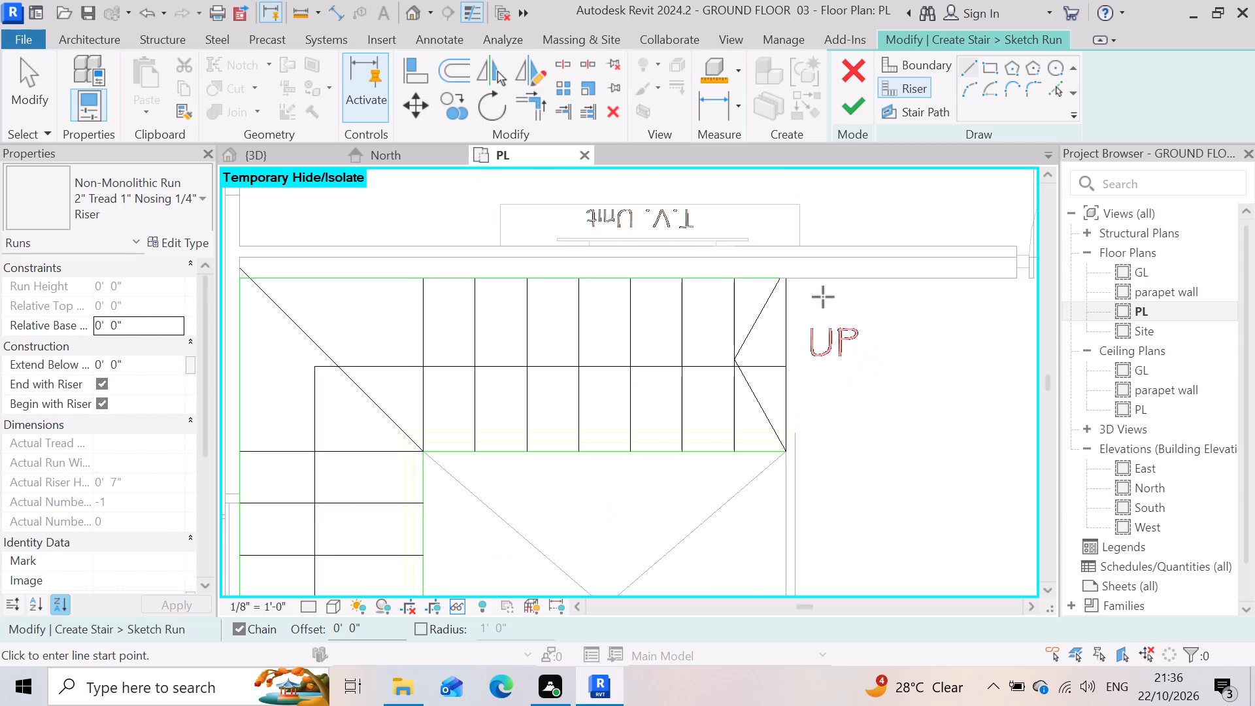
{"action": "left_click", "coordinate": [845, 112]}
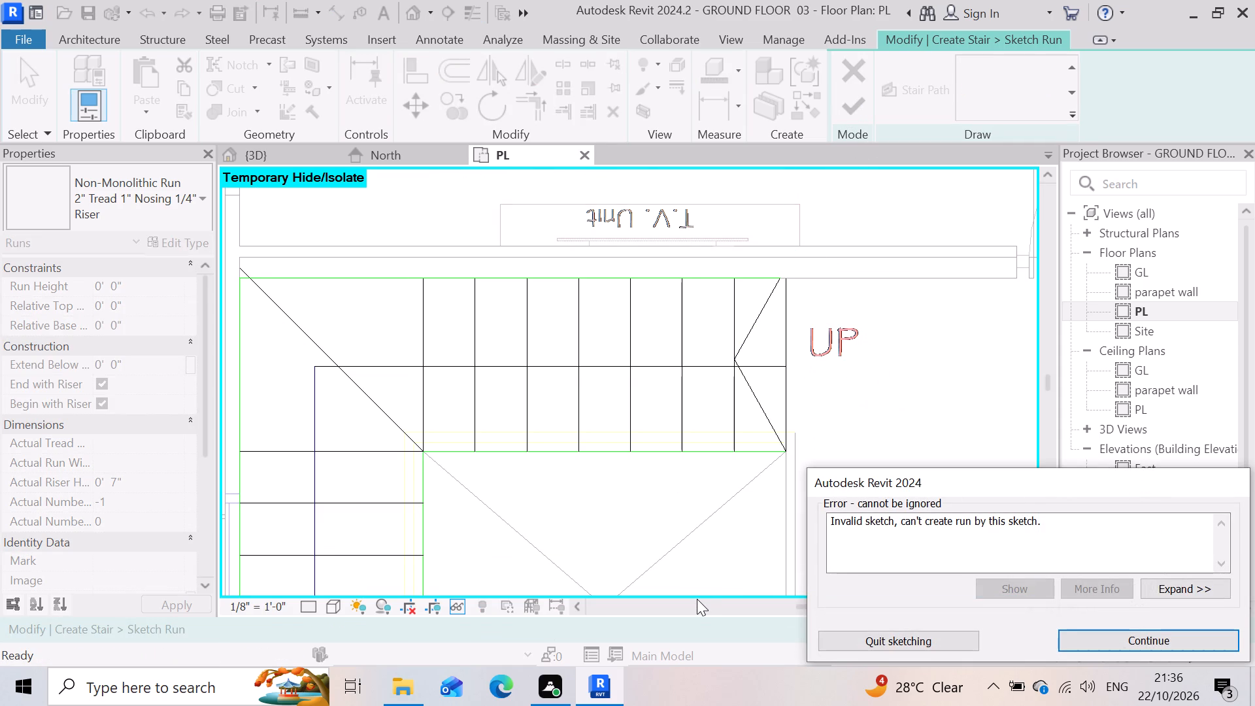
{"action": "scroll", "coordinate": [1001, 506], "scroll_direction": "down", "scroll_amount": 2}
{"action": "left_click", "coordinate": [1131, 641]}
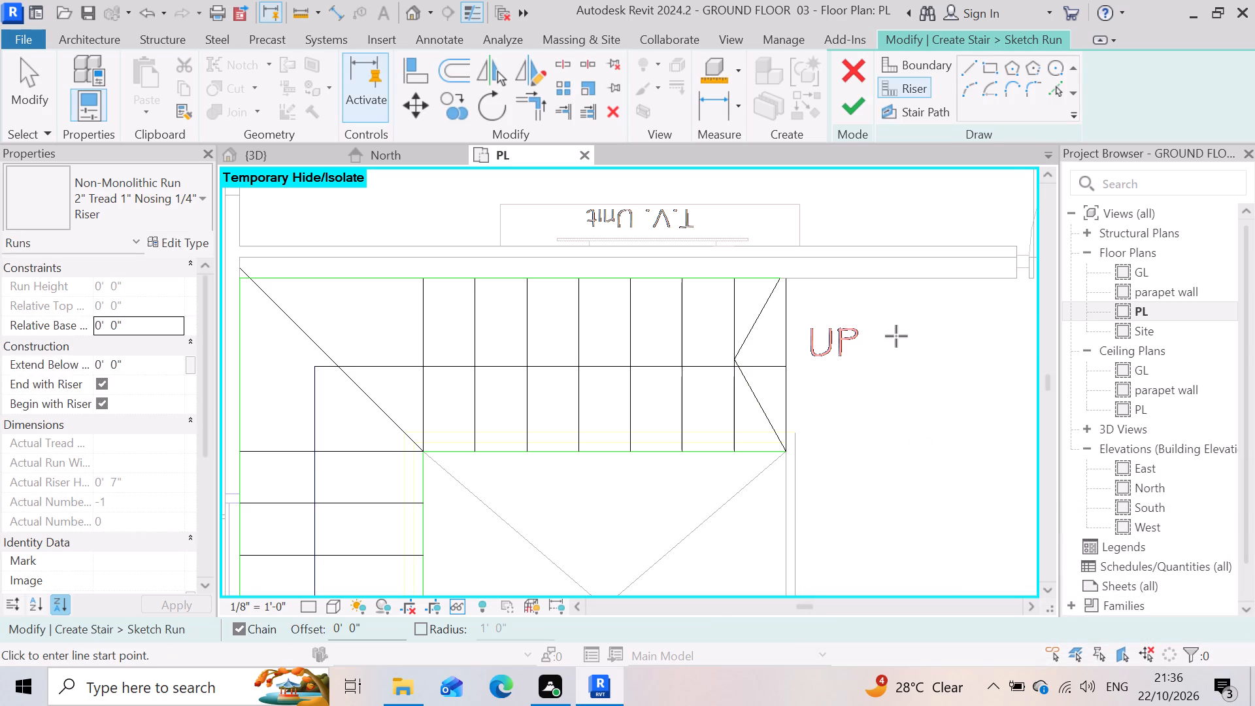
Undo the stair path and the UP flight's riser trims, back to risers extending past the wall-side boundary.
{"action": "scroll", "coordinate": [896, 336], "scroll_direction": "down", "scroll_amount": 5}
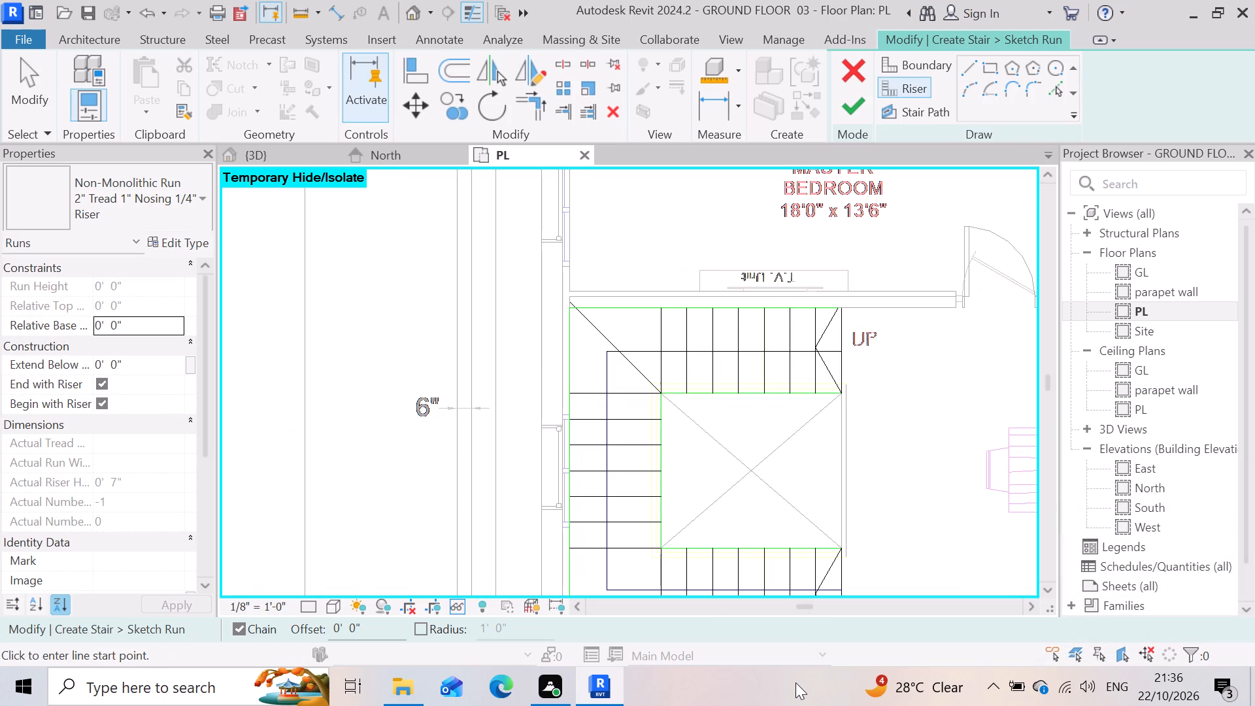
{"action": "key", "text": "ctrl+z"}
{"action": "key", "text": "ctrl+z"}
{"action": "key", "text": "ctrl+z"}
{"action": "key", "text": "ctrl+z"}
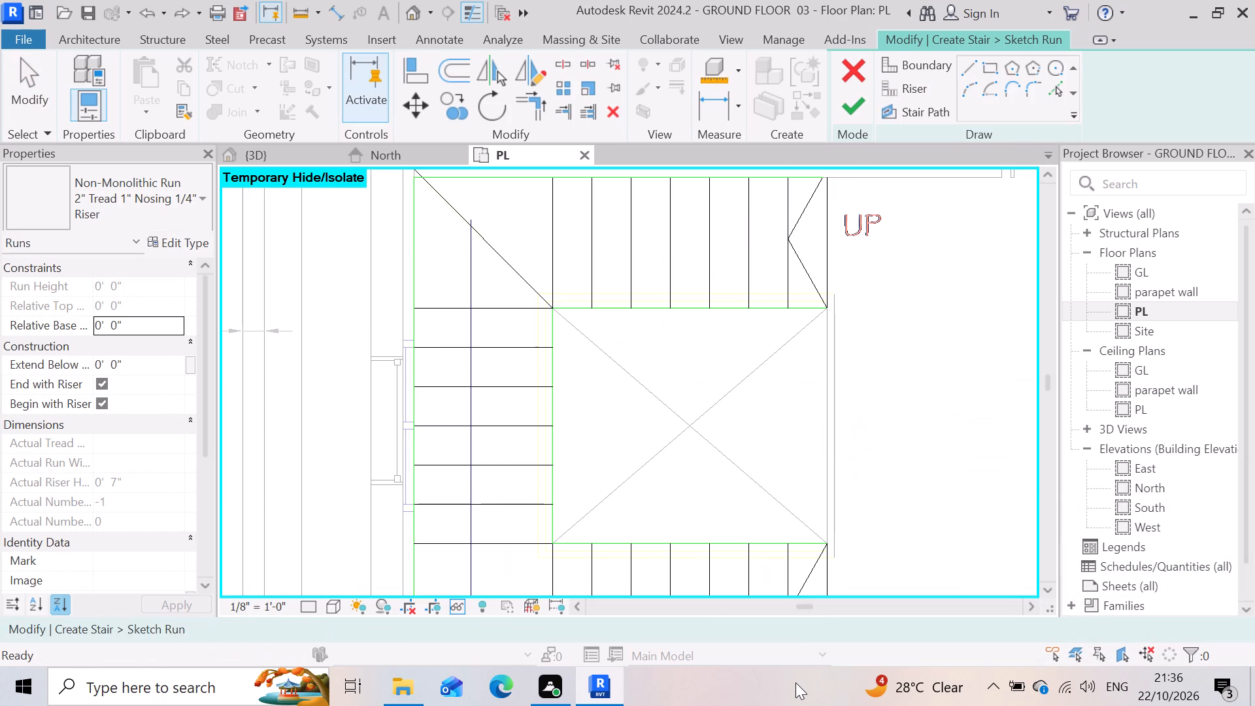
{"action": "key", "text": "ctrl+z"}
{"action": "key", "text": "ctrl+z"}
{"action": "key", "text": "ctrl+z"}
{"action": "key", "text": "ctrl+z"}
{"action": "key", "text": "ctrl+z"}
{"action": "key", "text": "ctrl+z"}
{"action": "key", "text": "ctrl+z"}
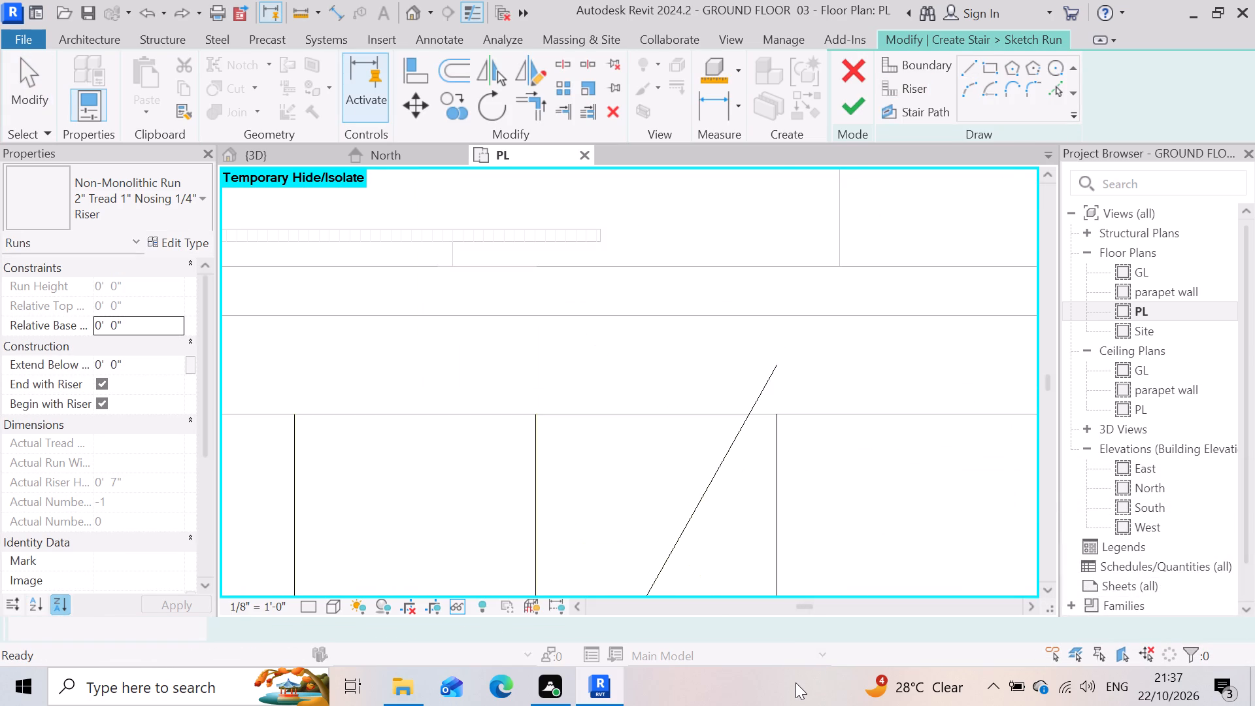
{"action": "key", "text": "ctrl+z"}
{"action": "key", "text": "ctrl+z"}
{"action": "key", "text": "z"}
{"action": "key", "text": "ctrl+z"}
{"action": "key", "text": "z"}
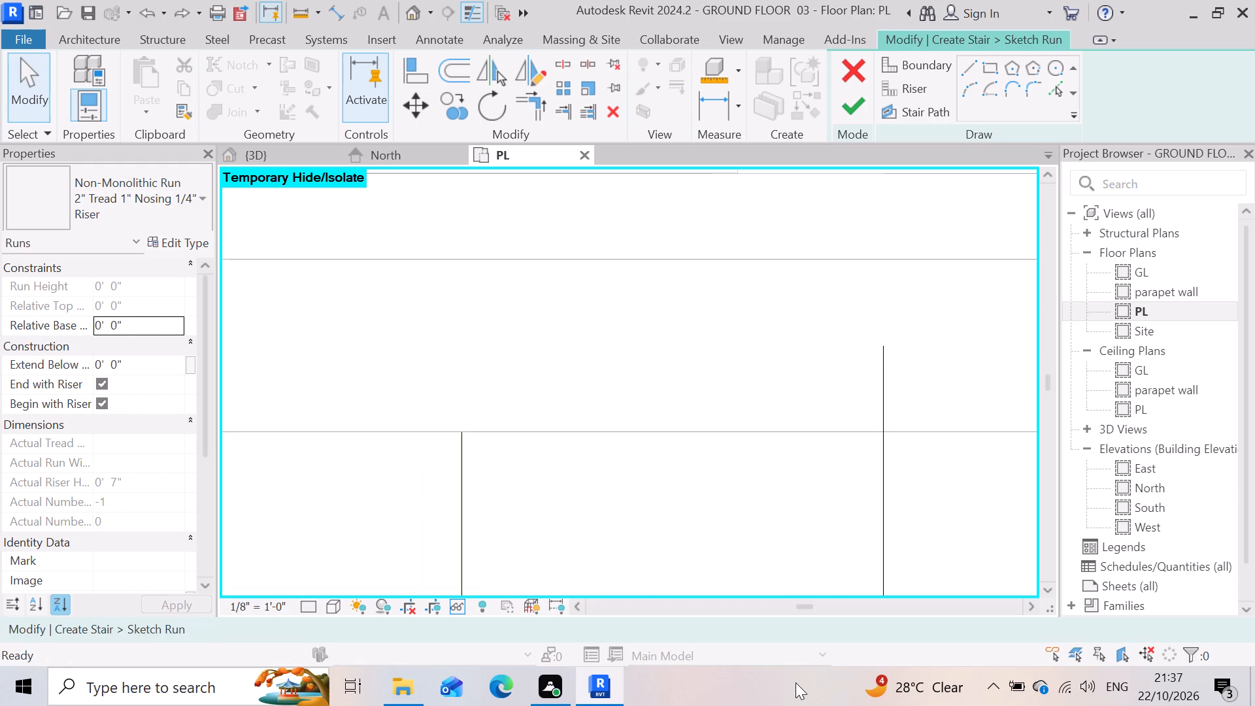
{"action": "key", "text": "ctrl+z"}
{"action": "key", "text": "ctrl+z"}
{"action": "key", "text": "ctrl+z"}
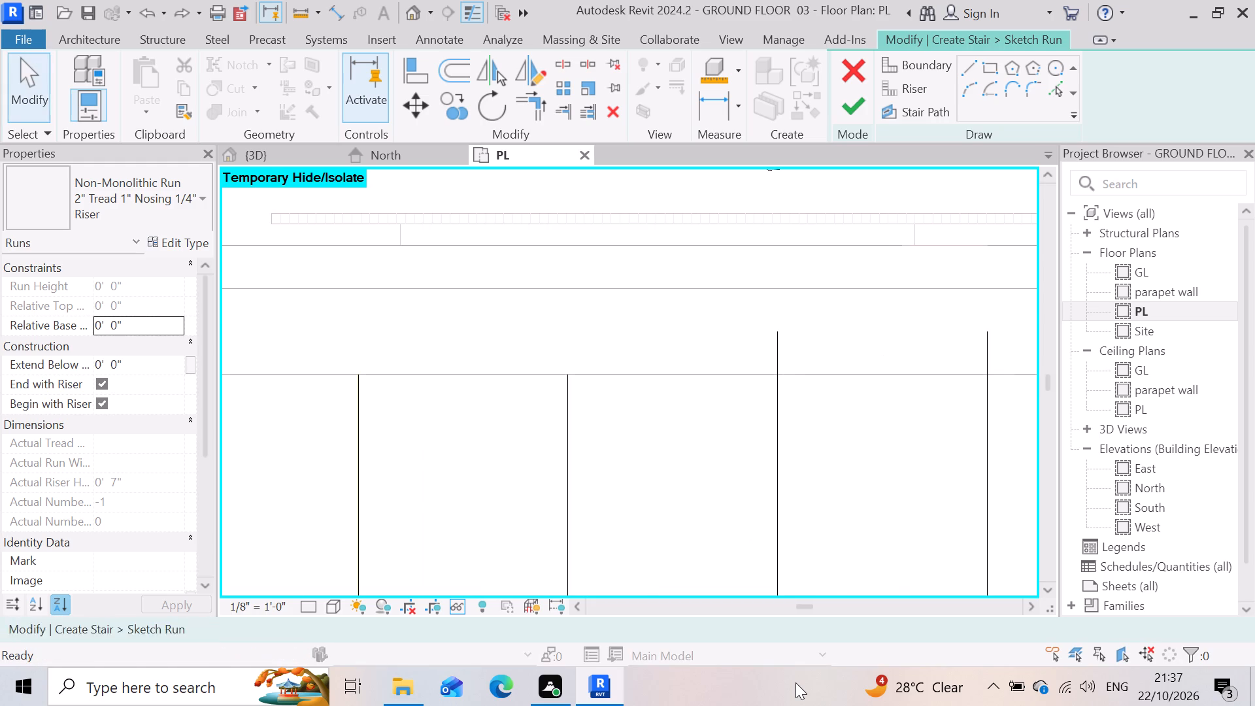
{"action": "key", "text": "ctrl+z"}
{"action": "key", "text": "ctrl+z"}
{"action": "key", "text": "ctrl+z"}
{"action": "key", "text": "ctrl+z"}
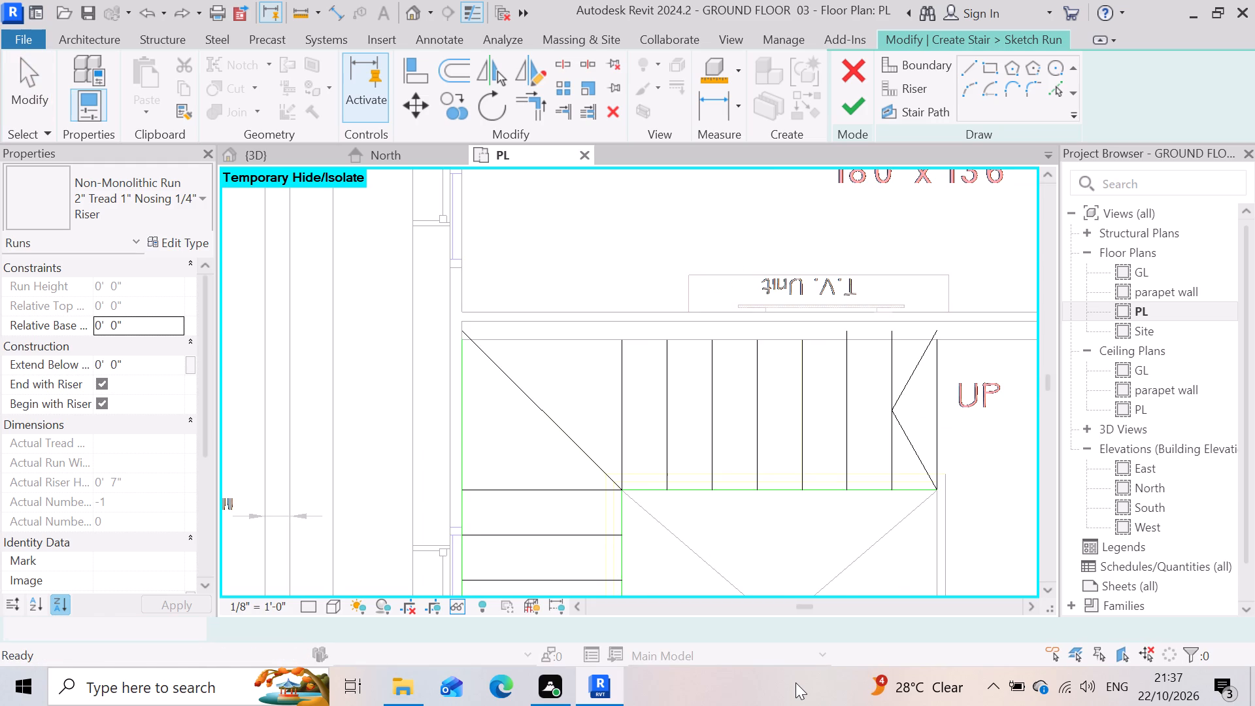
{"action": "key", "text": "ctrl+z"}
{"action": "key", "text": "ctrl+z"}
{"action": "key", "text": "ctrl+z"}
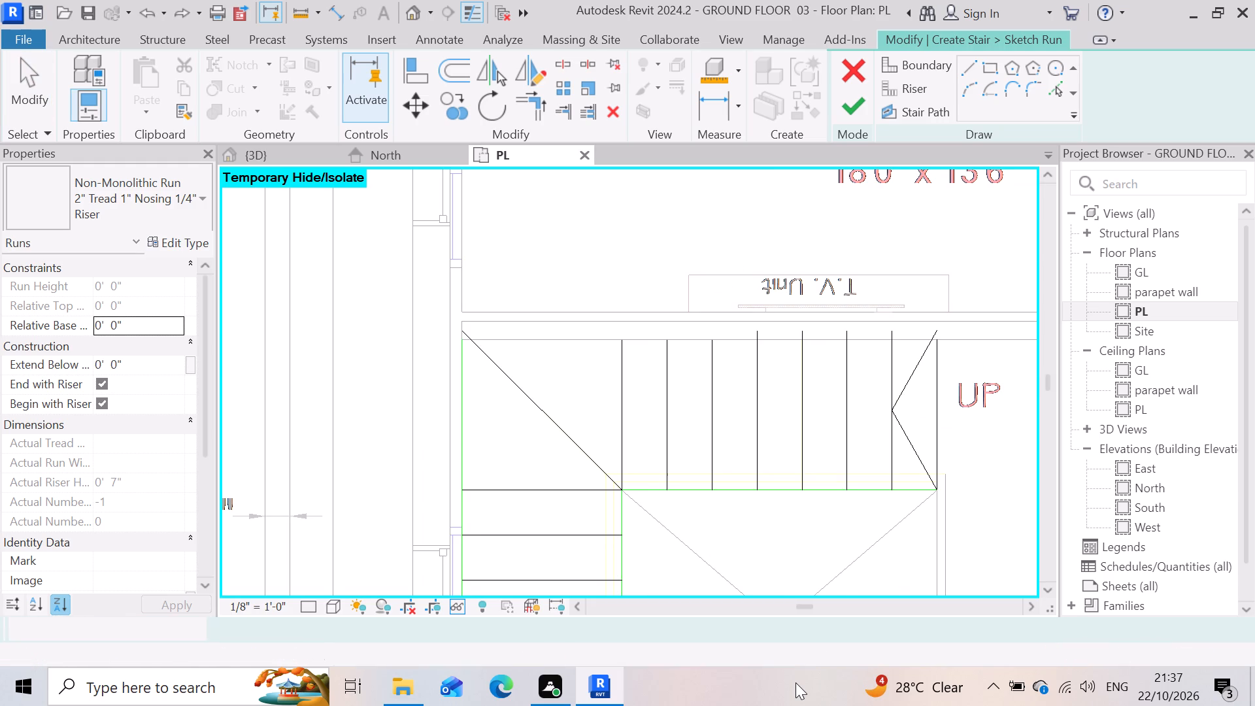
{"action": "key", "text": "ctrl+z"}
{"action": "key", "text": "ctrl+z"}
{"action": "key", "text": "ctrl+z"}
{"action": "key", "text": "ctrl+z"}
{"action": "key", "text": "ctrl+z"}
{"action": "key", "text": "ctrl+z"}
{"action": "key", "text": "ctrl+z"}
{"action": "key", "text": "ctrl+z"}
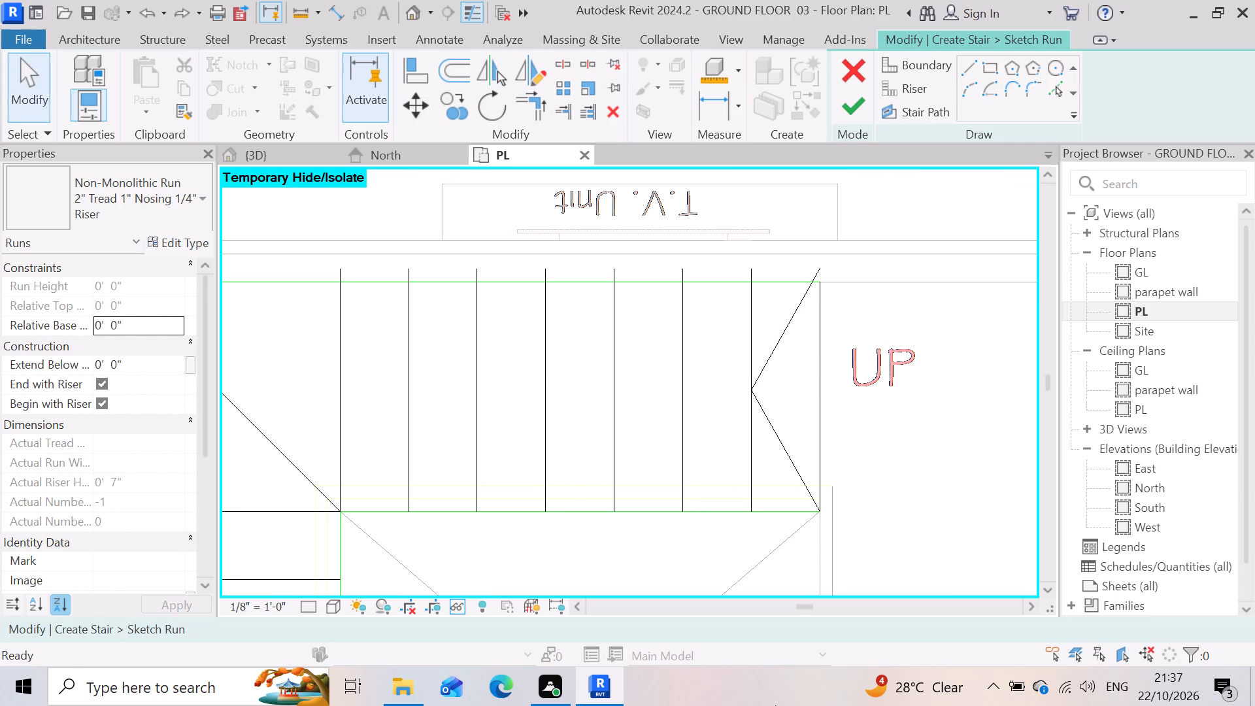
Delete the horizontal wall-side boundary line of the UP flight.
{"action": "scroll", "coordinate": [828, 416], "scroll_direction": "down", "scroll_amount": 11}
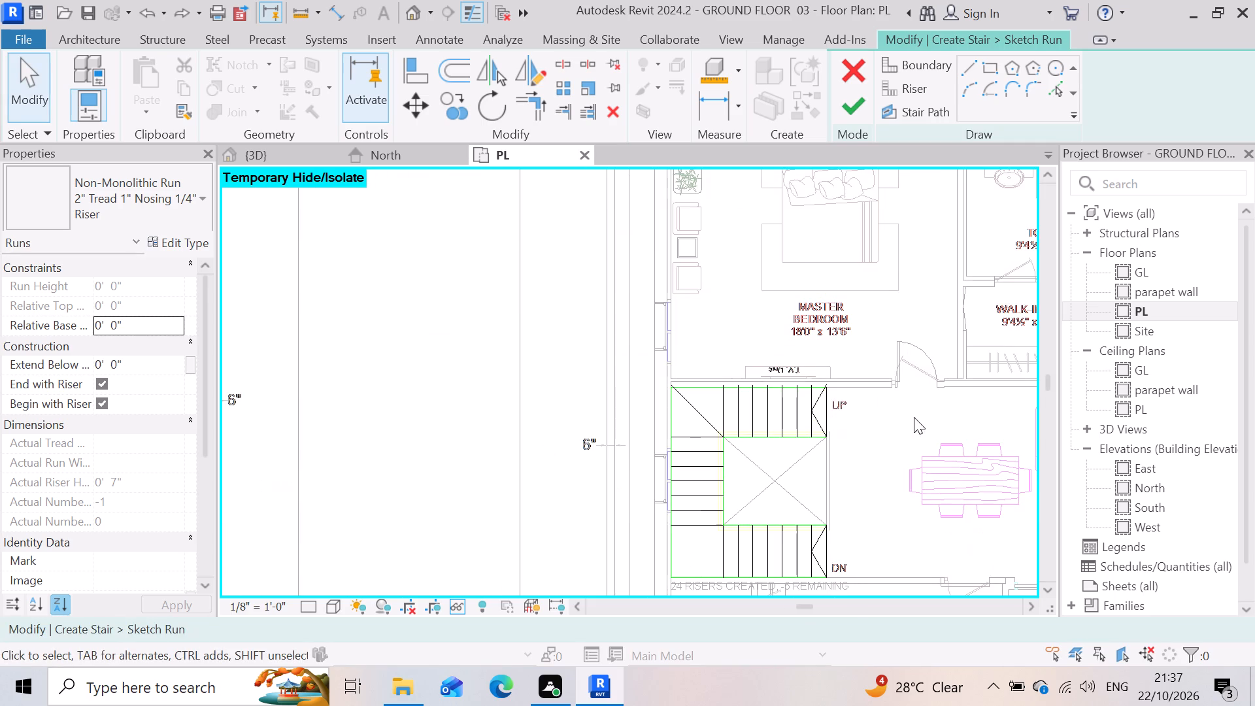
{"action": "scroll", "coordinate": [904, 388], "scroll_direction": "up", "scroll_amount": 3}
{"action": "scroll", "coordinate": [803, 426], "scroll_direction": "up", "scroll_amount": 4}
{"action": "scroll", "coordinate": [760, 369], "scroll_direction": "up", "scroll_amount": 3}
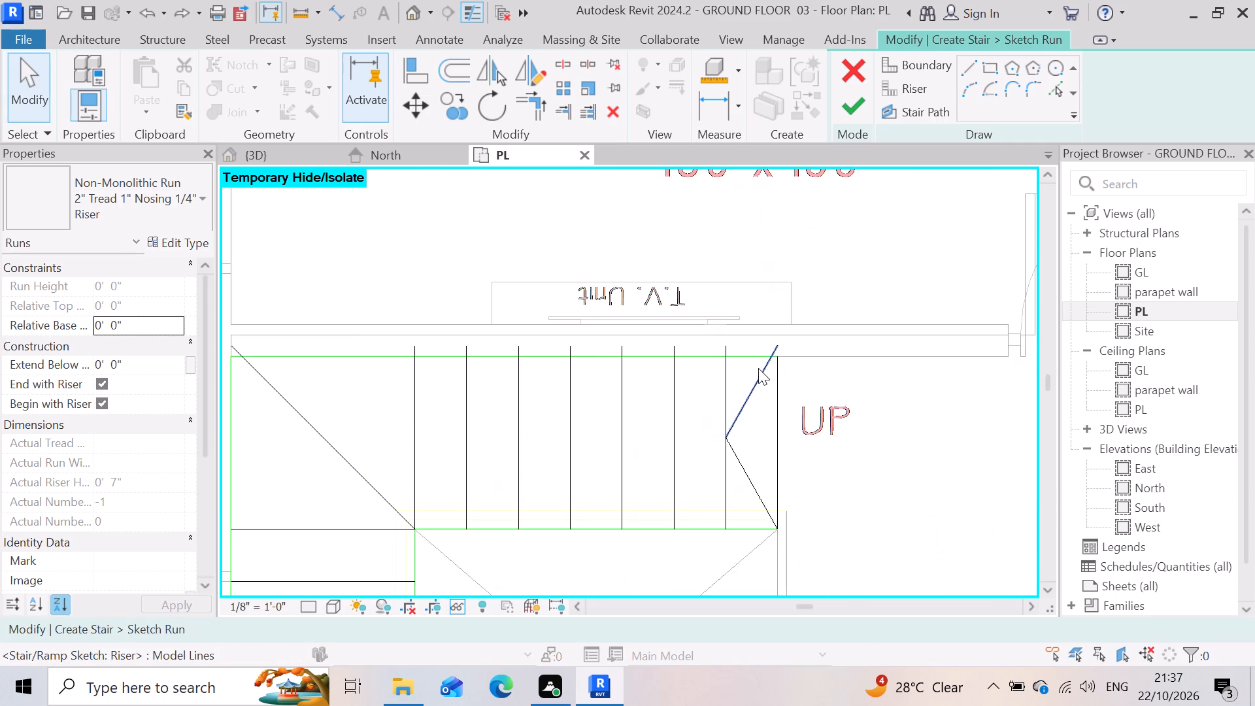
{"action": "left_click", "coordinate": [748, 350]}
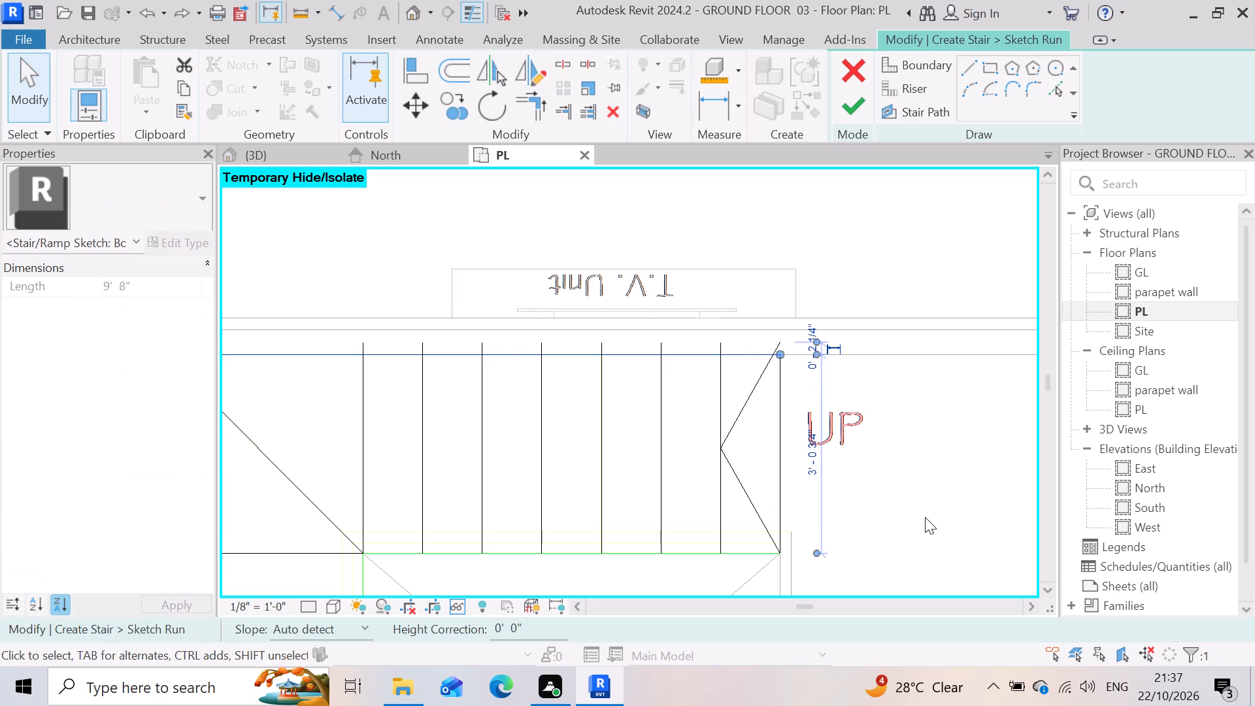
{"action": "key", "text": "Delete"}
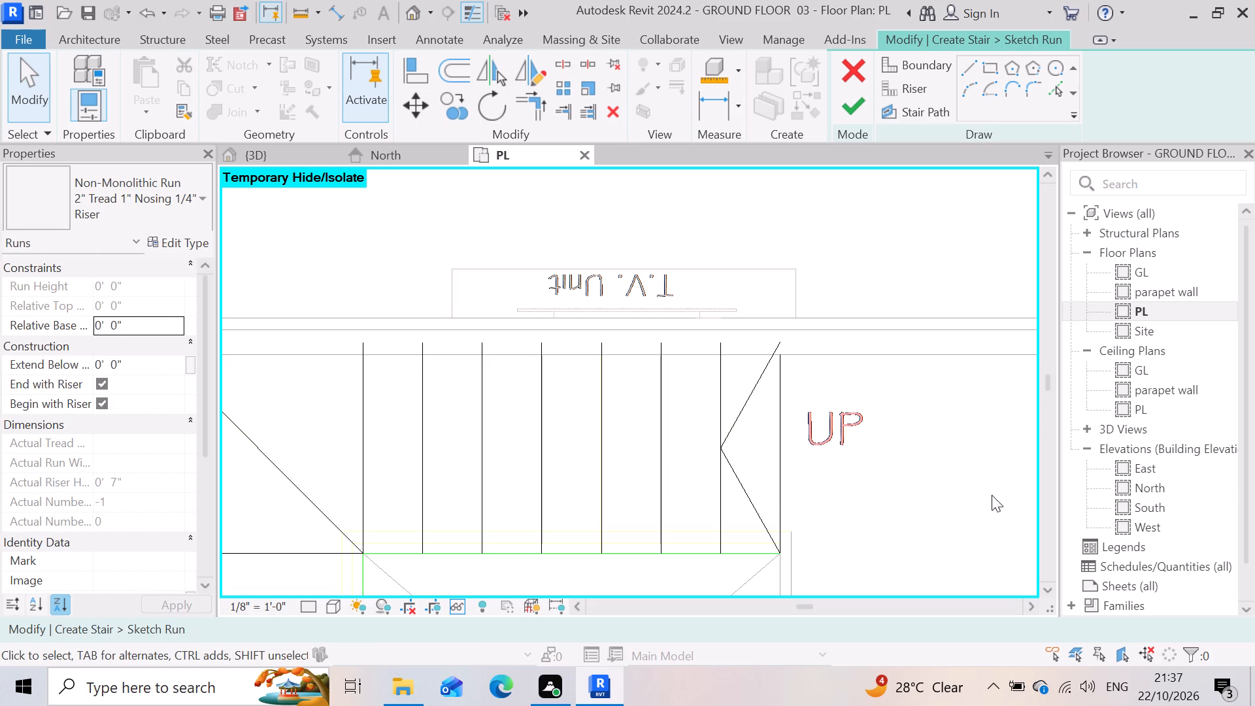
Extend the UP flight's vertical end riser to the upper endpoint of the slanted break line.
{"action": "scroll", "coordinate": [809, 405], "scroll_direction": "up", "scroll_amount": 2}
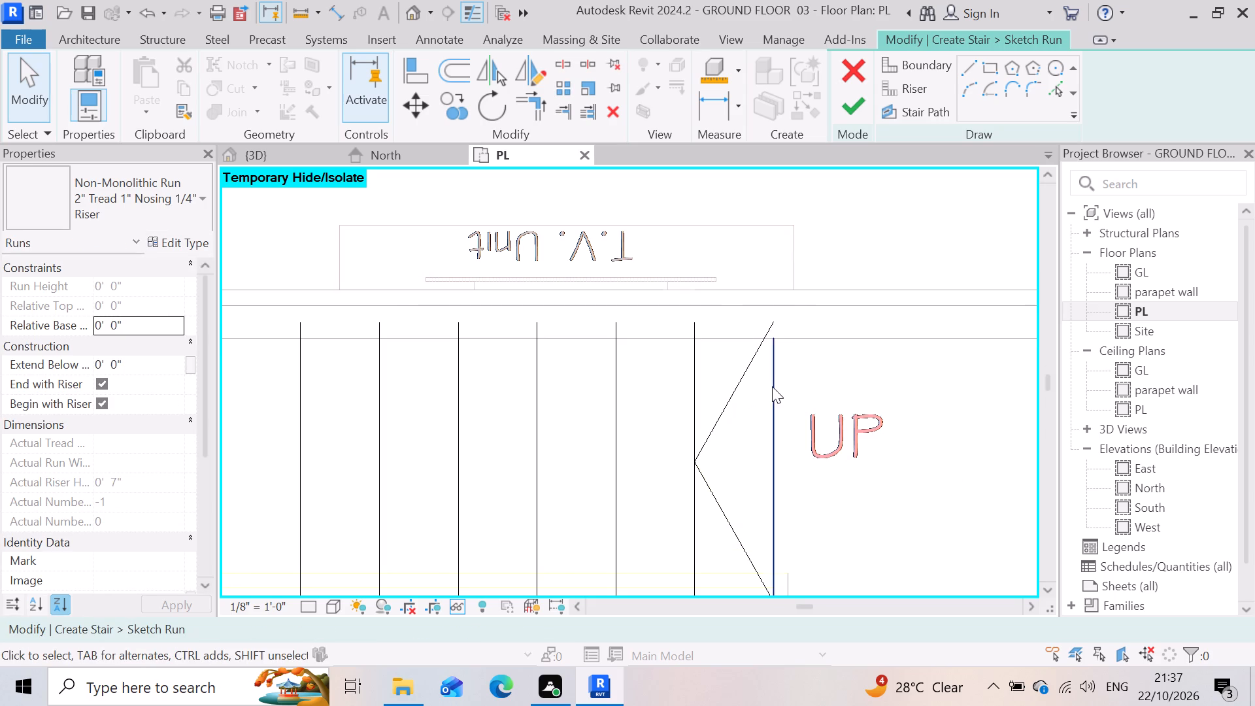
{"action": "left_click", "coordinate": [773, 384]}
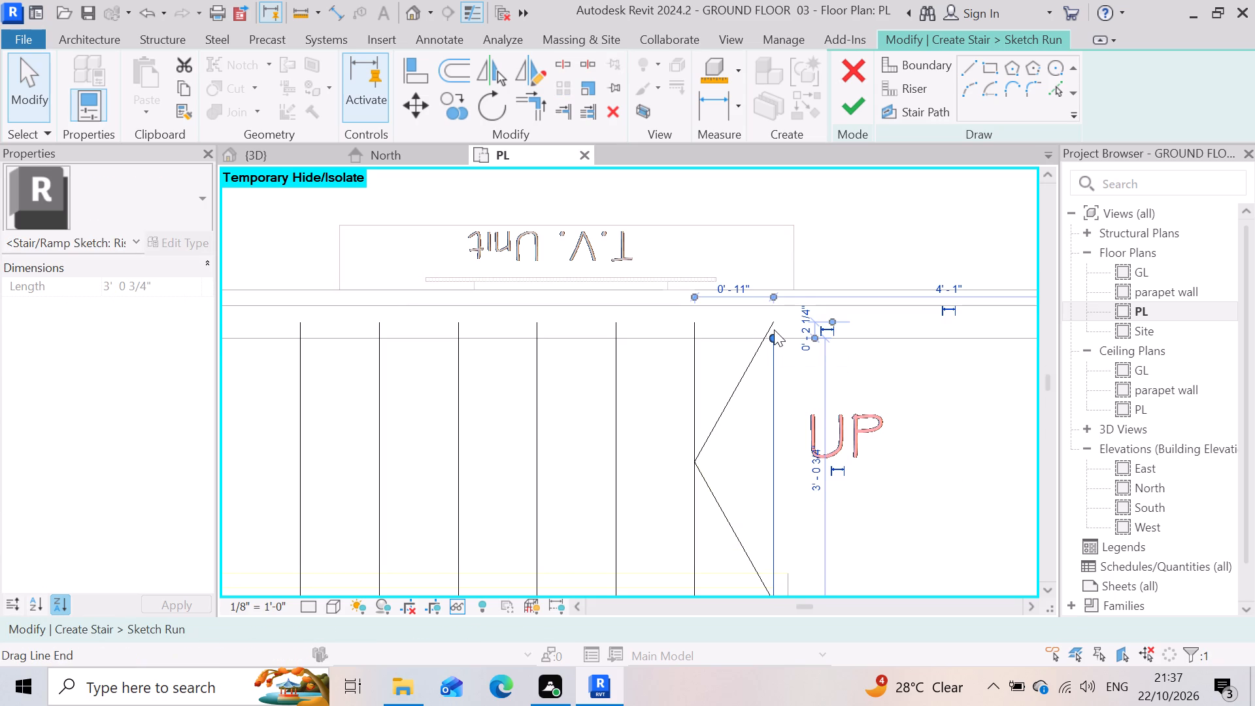
{"action": "left_click_drag", "start_coordinate": [774, 339], "coordinate": [774, 324]}
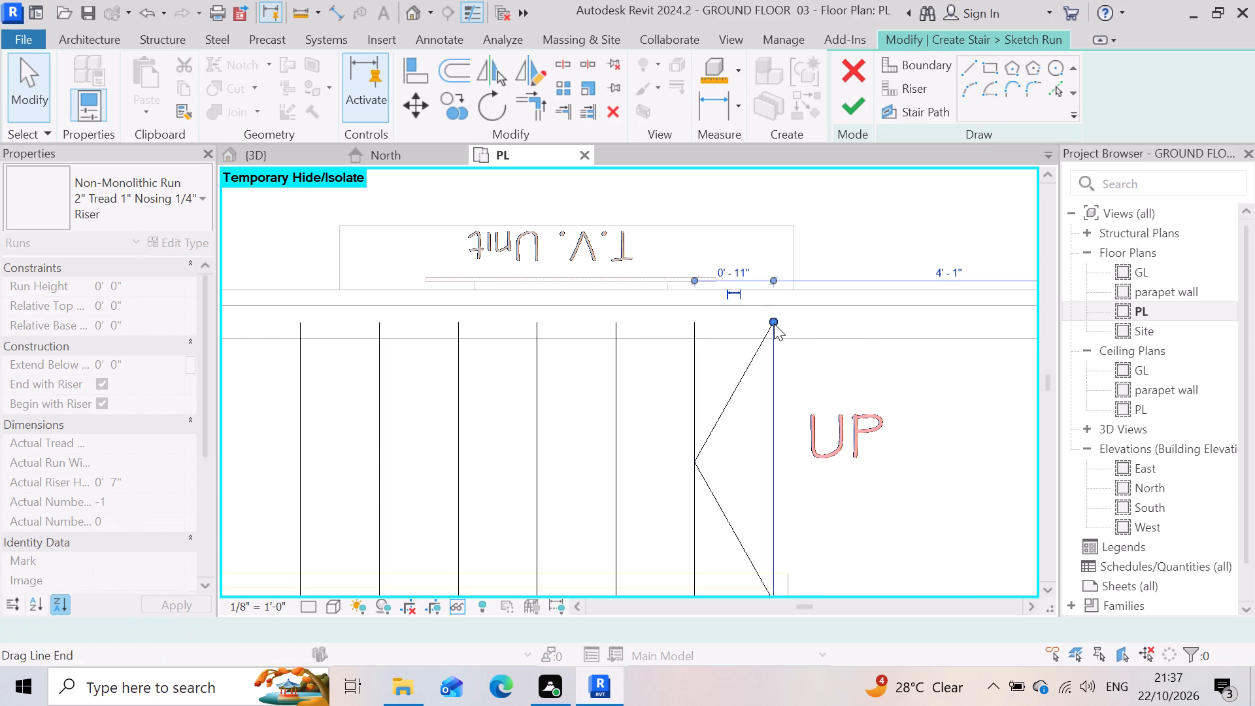
{"action": "left_click", "coordinate": [774, 324]}
{"action": "scroll", "coordinate": [811, 384], "scroll_direction": "down", "scroll_amount": 3}
{"action": "left_click", "coordinate": [911, 514]}
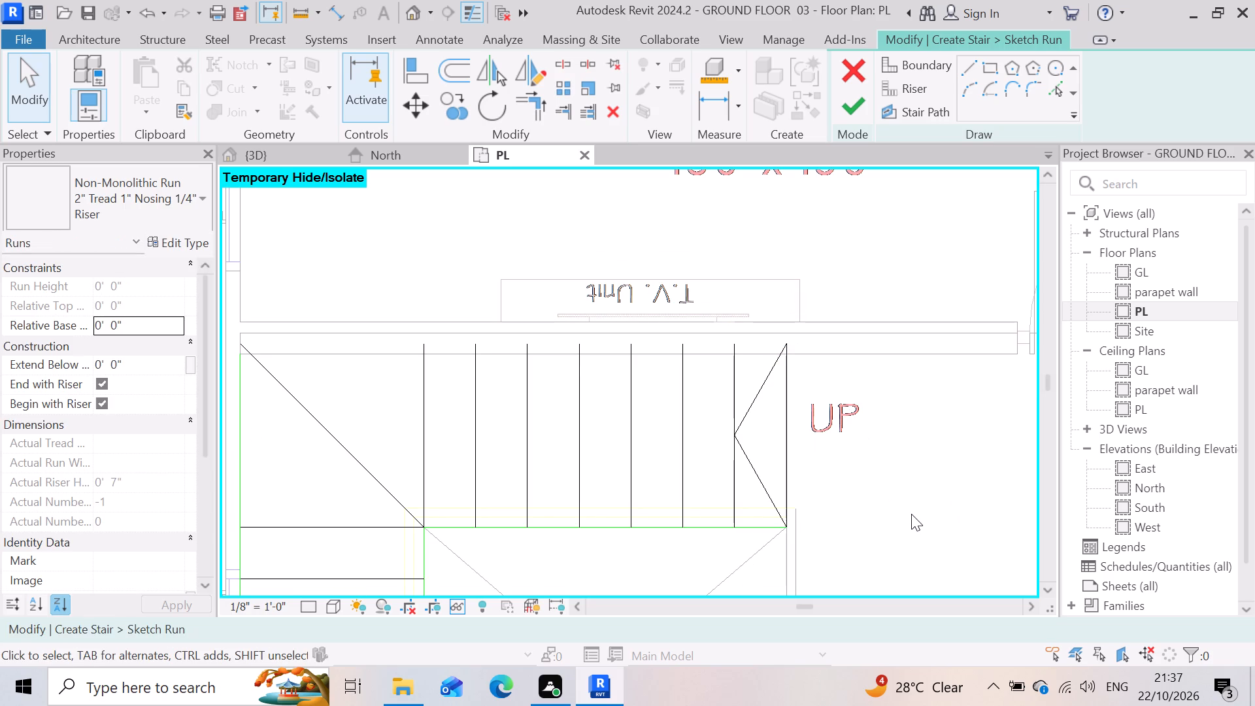
Delete the vertical outer boundary line along the middle flight's exterior wall.
{"action": "scroll", "coordinate": [910, 510], "scroll_direction": "down", "scroll_amount": 3}
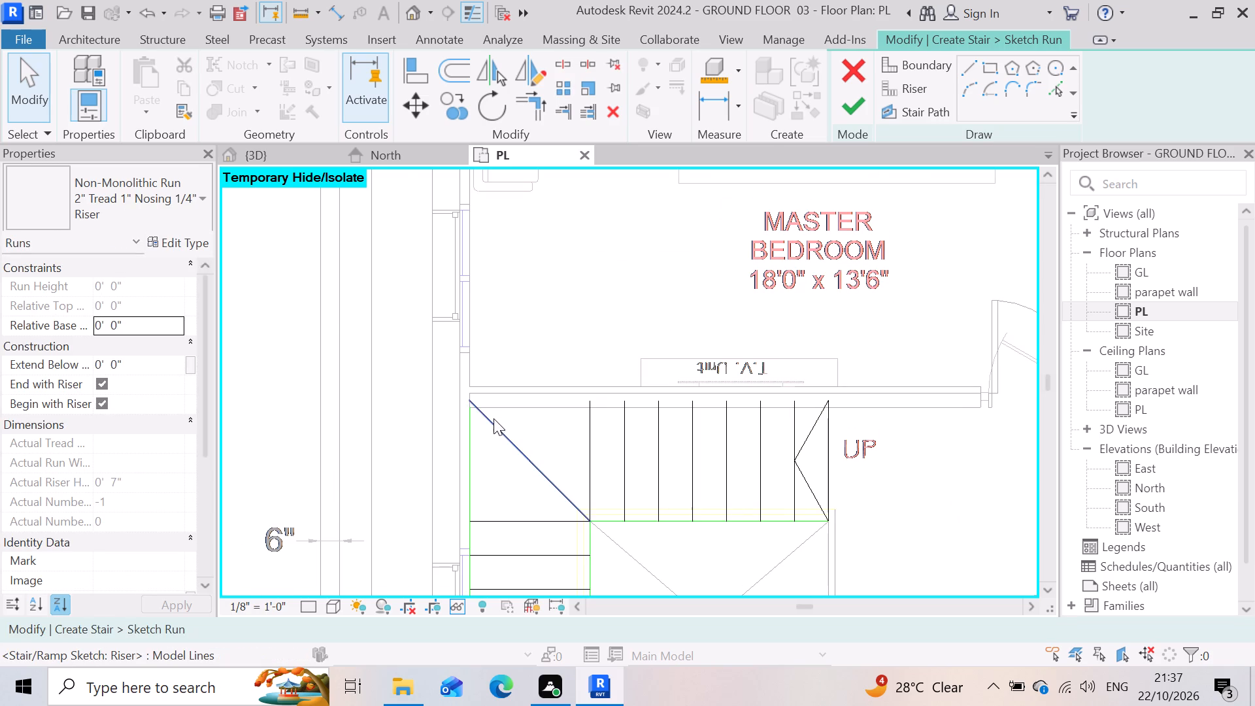
{"action": "scroll", "coordinate": [489, 416], "scroll_direction": "up", "scroll_amount": 9}
{"action": "scroll", "coordinate": [435, 394], "scroll_direction": "up", "scroll_amount": 4}
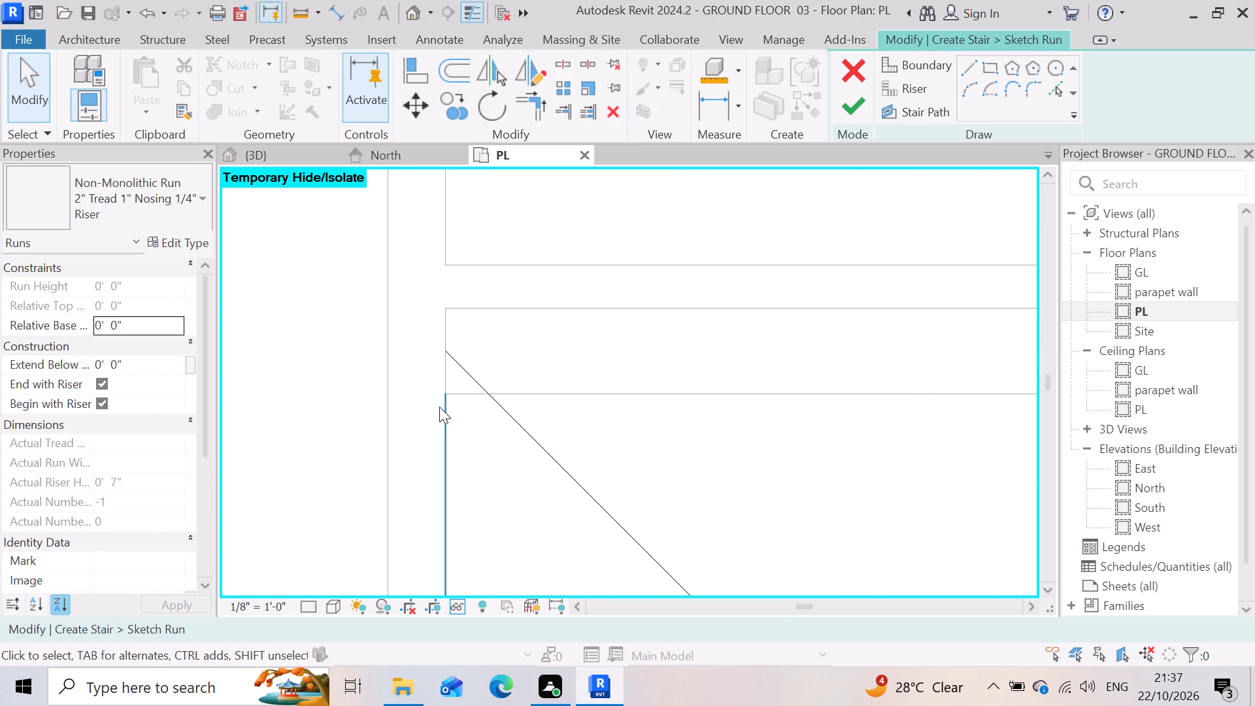
{"action": "left_click", "coordinate": [446, 410]}
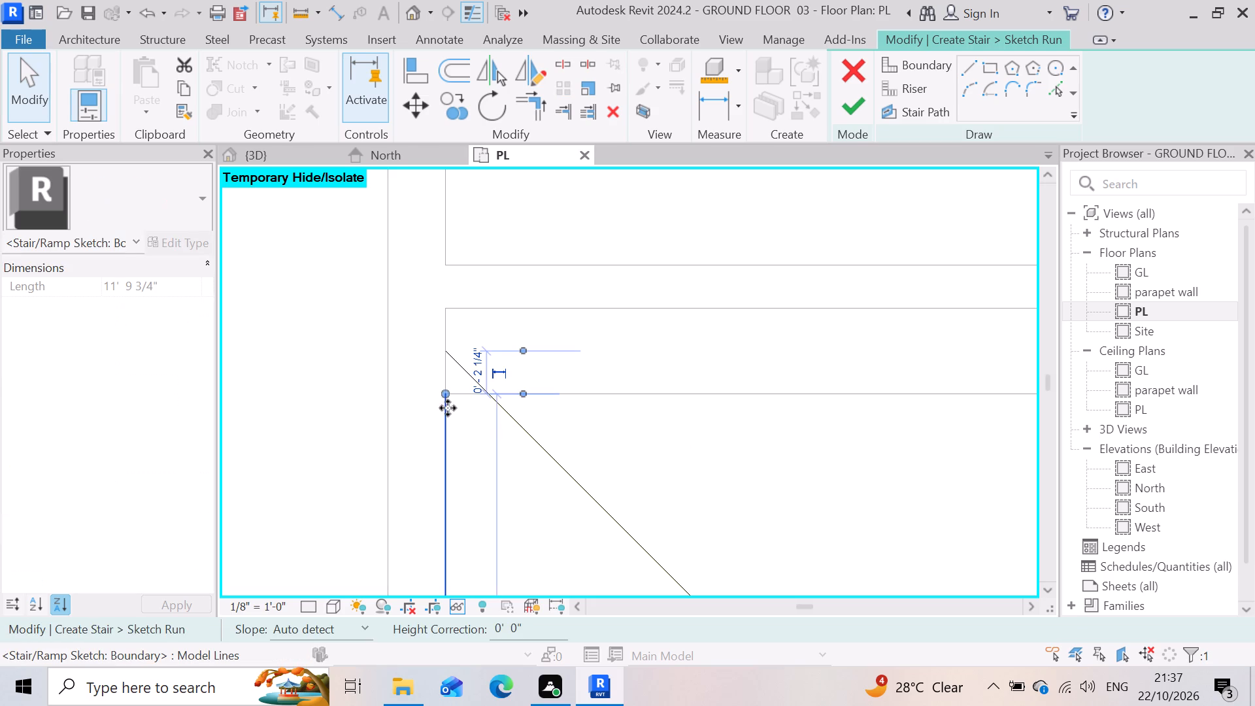
{"action": "scroll", "coordinate": [446, 405], "scroll_direction": "down", "scroll_amount": 12}
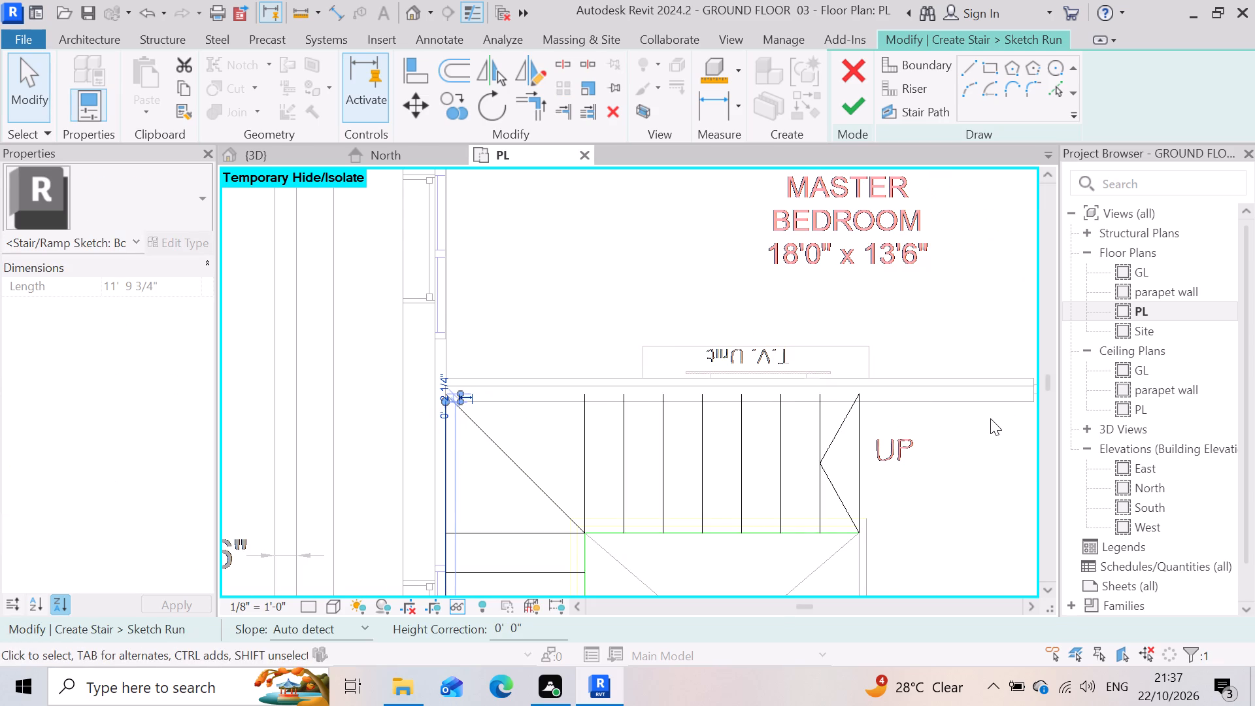
{"action": "key", "text": "Delete"}
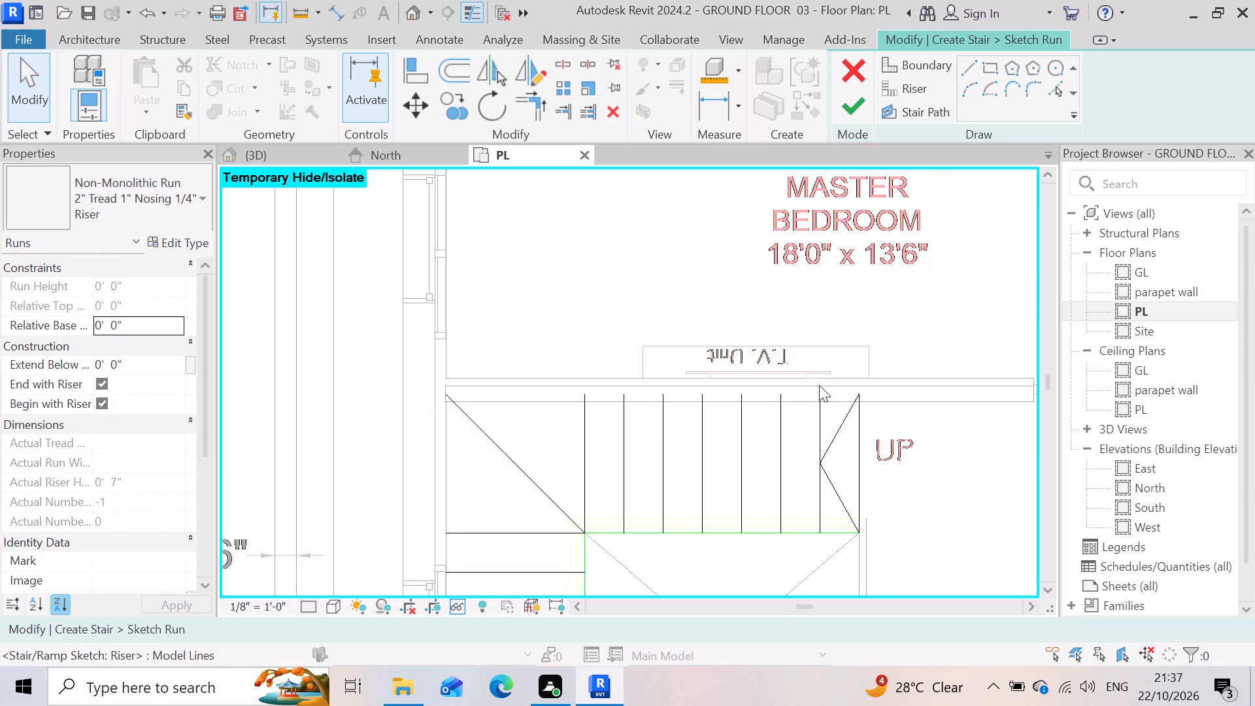
Draw a 9'-8" horizontal boundary line from the UP flight's extended end riser to the diagonal corner riser's outer endpoint.
{"action": "scroll", "coordinate": [819, 385], "scroll_direction": "down", "scroll_amount": 9}
{"action": "scroll", "coordinate": [727, 542], "scroll_direction": "up", "scroll_amount": 4}
{"action": "scroll", "coordinate": [731, 533], "scroll_direction": "down", "scroll_amount": 1}
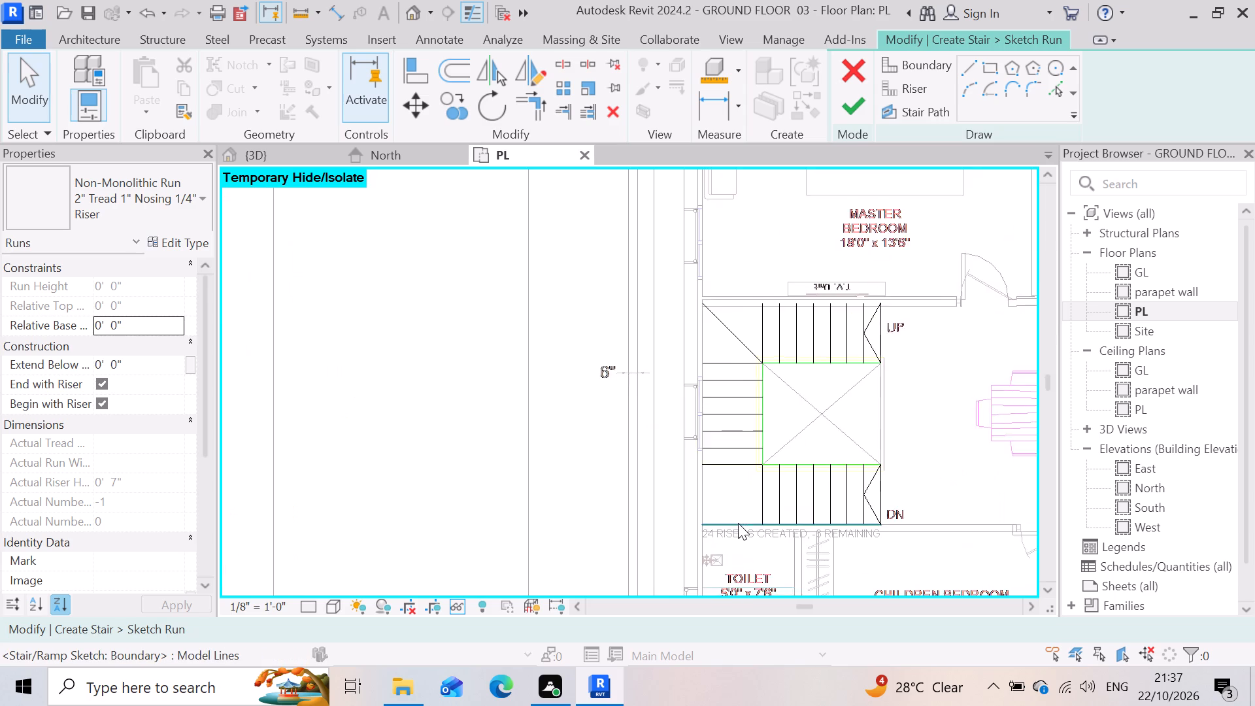
{"action": "scroll", "coordinate": [739, 523], "scroll_direction": "up", "scroll_amount": 7}
{"action": "scroll", "coordinate": [614, 539], "scroll_direction": "down", "scroll_amount": 7}
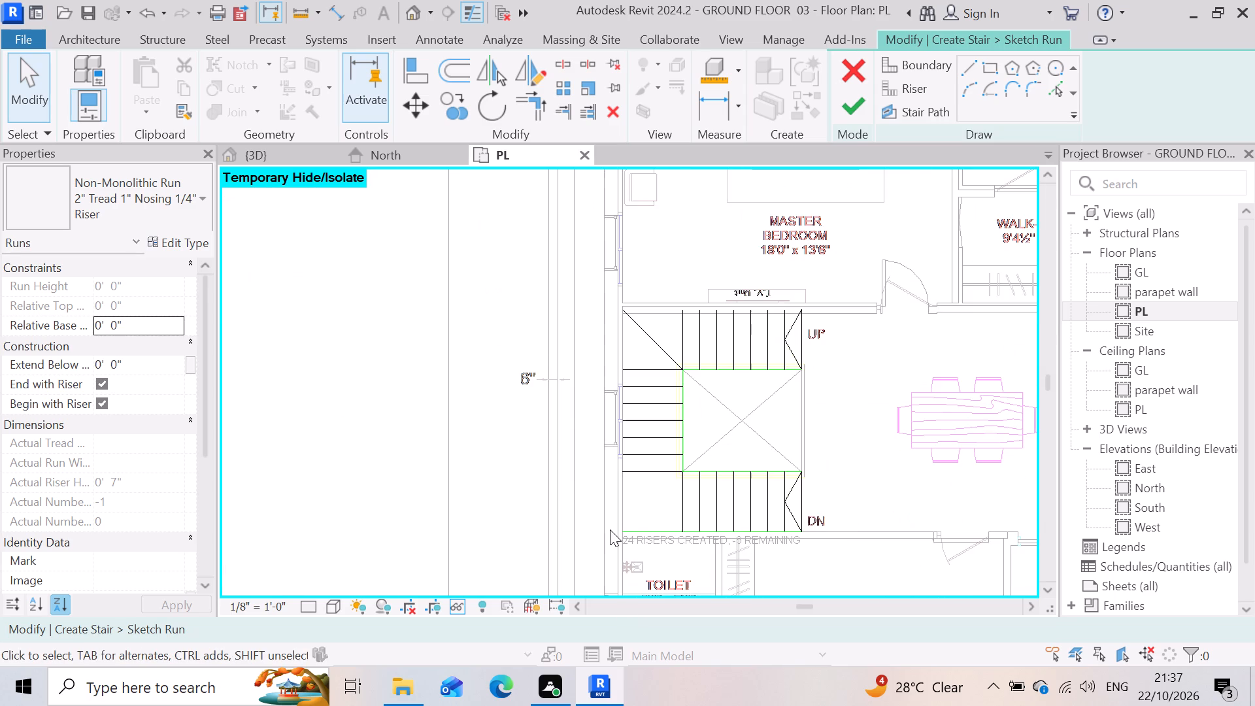
{"action": "left_click", "coordinate": [907, 67]}
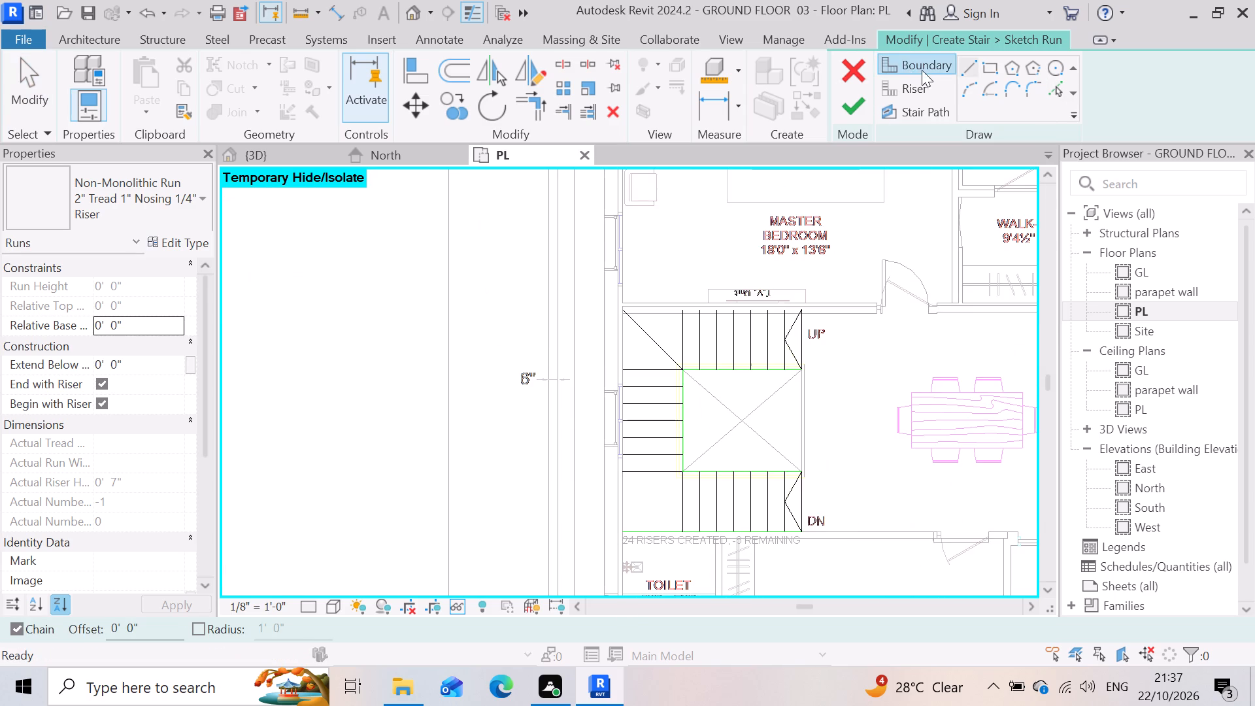
{"action": "left_click", "coordinate": [967, 70]}
{"action": "scroll", "coordinate": [811, 362], "scroll_direction": "up", "scroll_amount": 4}
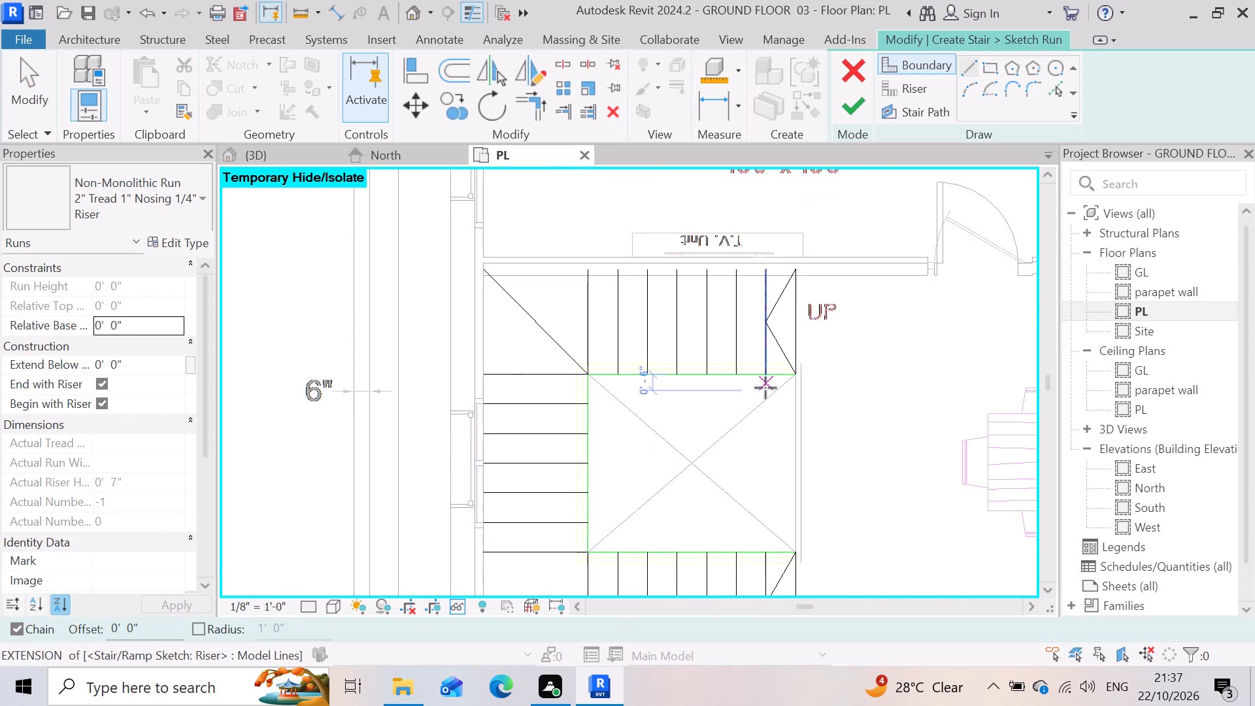
{"action": "scroll", "coordinate": [762, 389], "scroll_direction": "up", "scroll_amount": 3}
{"action": "scroll", "coordinate": [800, 386], "scroll_direction": "down", "scroll_amount": 3}
{"action": "scroll", "coordinate": [834, 267], "scroll_direction": "up", "scroll_amount": 9}
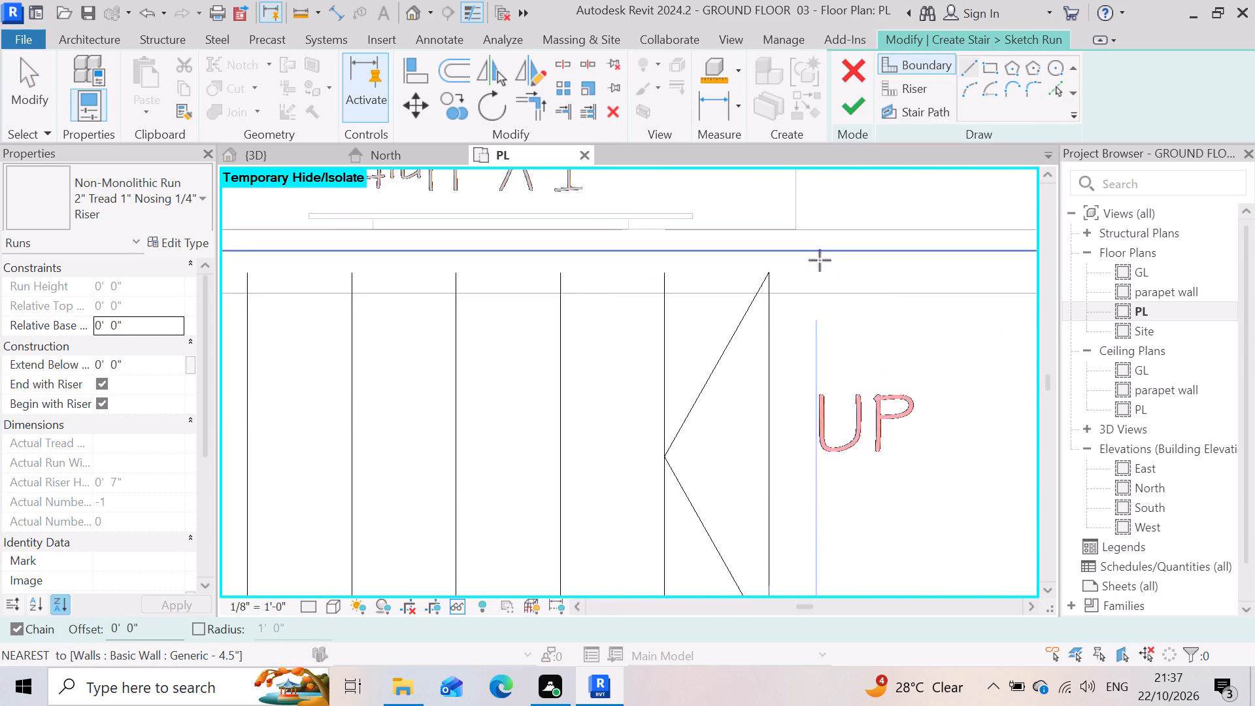
{"action": "scroll", "coordinate": [820, 260], "scroll_direction": "up", "scroll_amount": 1}
{"action": "left_click", "coordinate": [761, 265]}
{"action": "scroll", "coordinate": [856, 350], "scroll_direction": "down", "scroll_amount": 8}
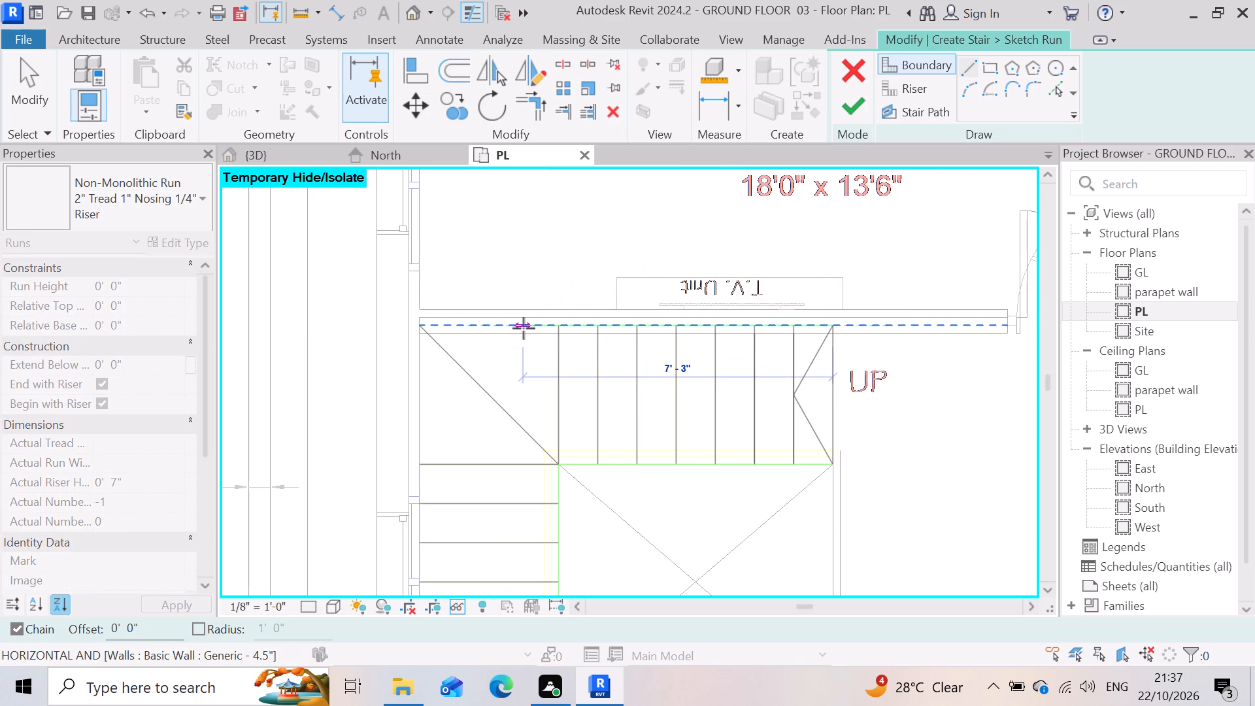
{"action": "left_click", "coordinate": [419, 317]}
Draw a vertical boundary line along the exterior wall from the diagonal riser's outer endpoint to the DN flight's horizontal outer boundary.
{"action": "scroll", "coordinate": [480, 349], "scroll_direction": "down", "scroll_amount": 4}
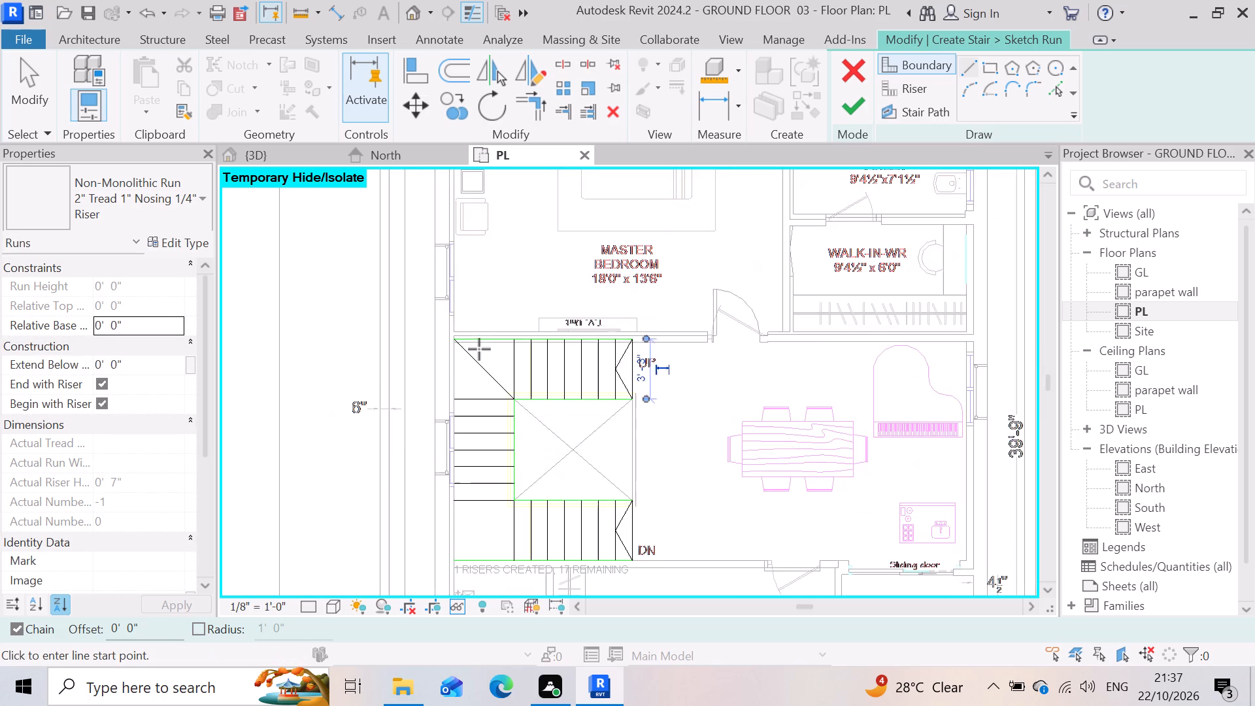
{"action": "scroll", "coordinate": [479, 349], "scroll_direction": "down", "scroll_amount": 5}
{"action": "scroll", "coordinate": [468, 352], "scroll_direction": "up", "scroll_amount": 13}
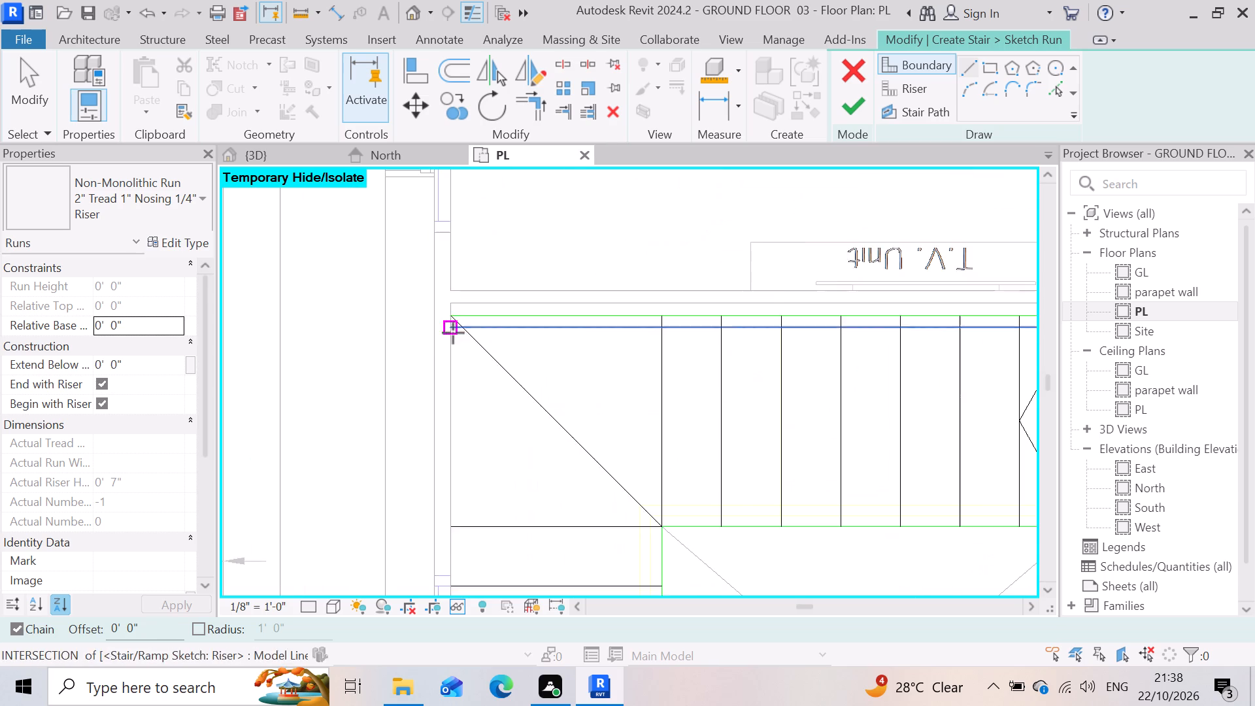
{"action": "scroll", "coordinate": [453, 333], "scroll_direction": "up", "scroll_amount": 6}
{"action": "left_click", "coordinate": [454, 287]}
{"action": "scroll", "coordinate": [490, 295], "scroll_direction": "down", "scroll_amount": 20}
{"action": "scroll", "coordinate": [490, 295], "scroll_direction": "down", "scroll_amount": 1}
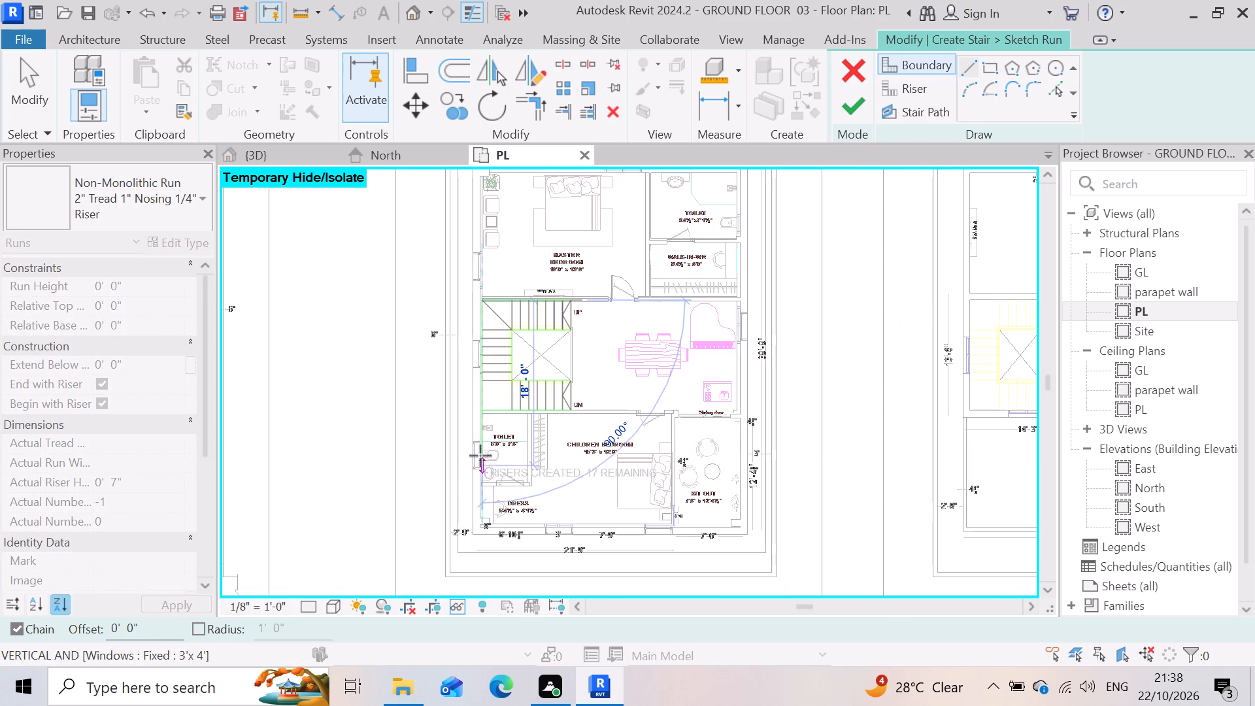
{"action": "scroll", "coordinate": [481, 455], "scroll_direction": "up", "scroll_amount": 8}
{"action": "scroll", "coordinate": [471, 356], "scroll_direction": "up", "scroll_amount": 5}
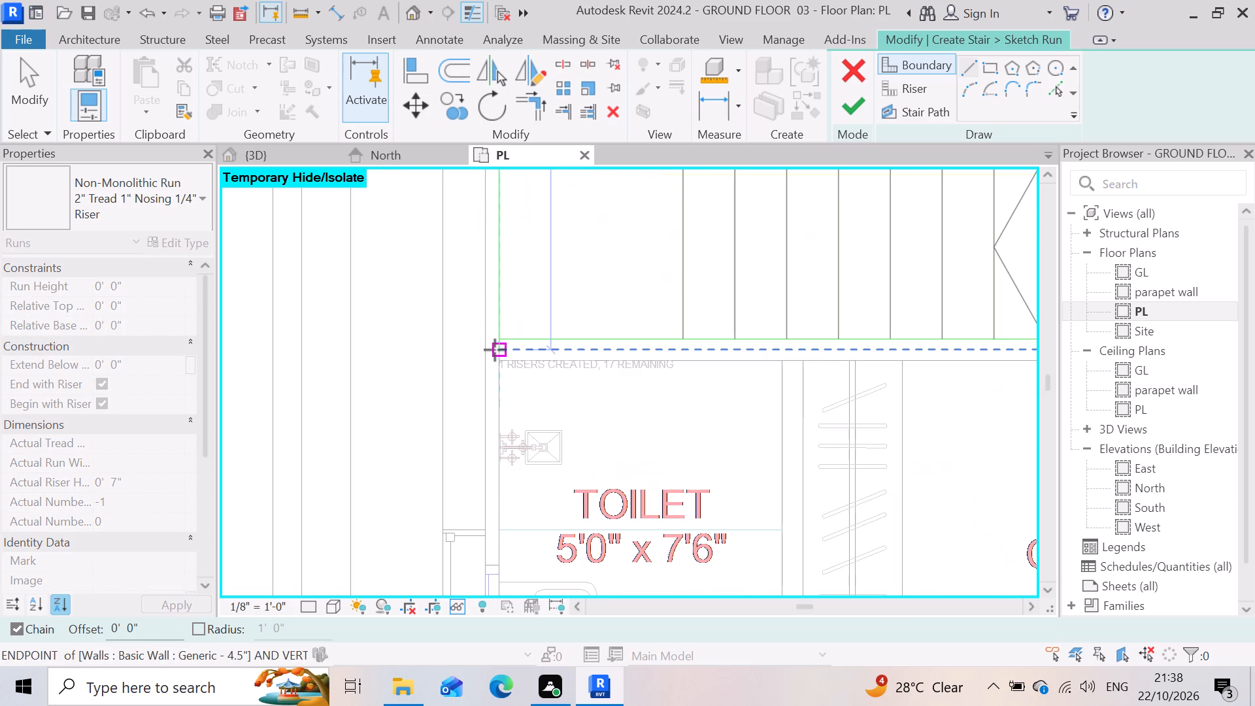
{"action": "scroll", "coordinate": [495, 350], "scroll_direction": "up", "scroll_amount": 14}
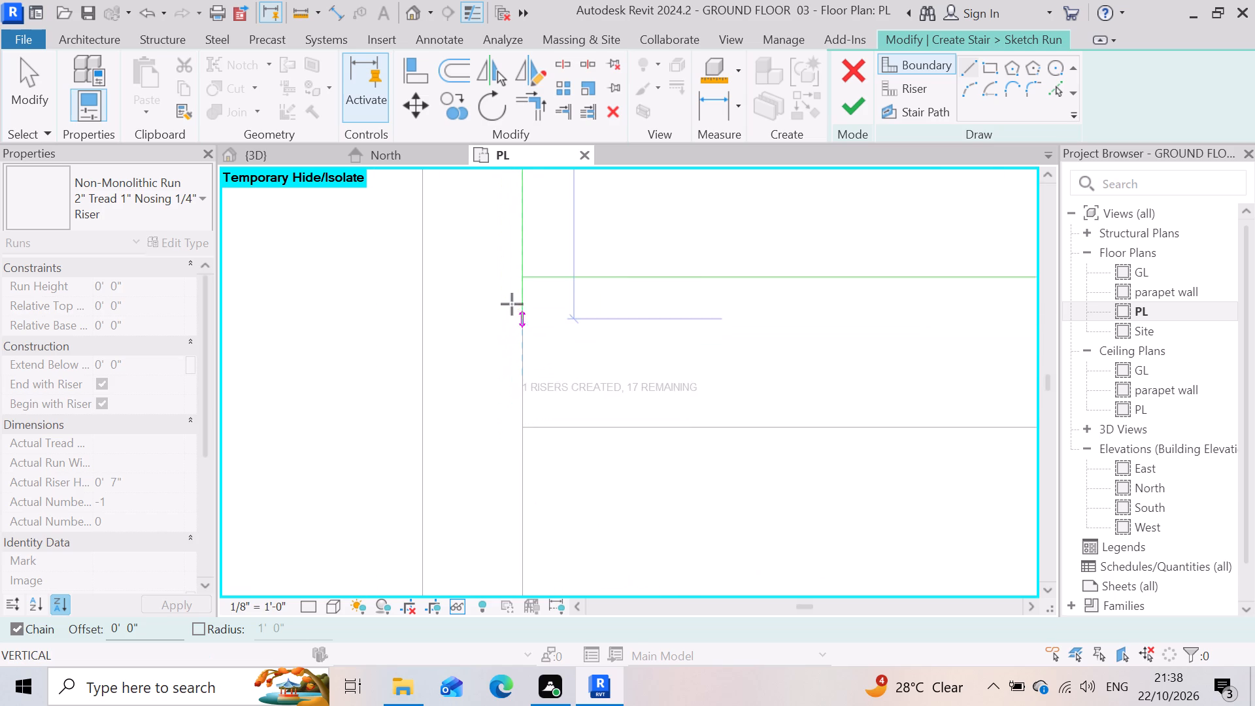
{"action": "left_click", "coordinate": [527, 276]}
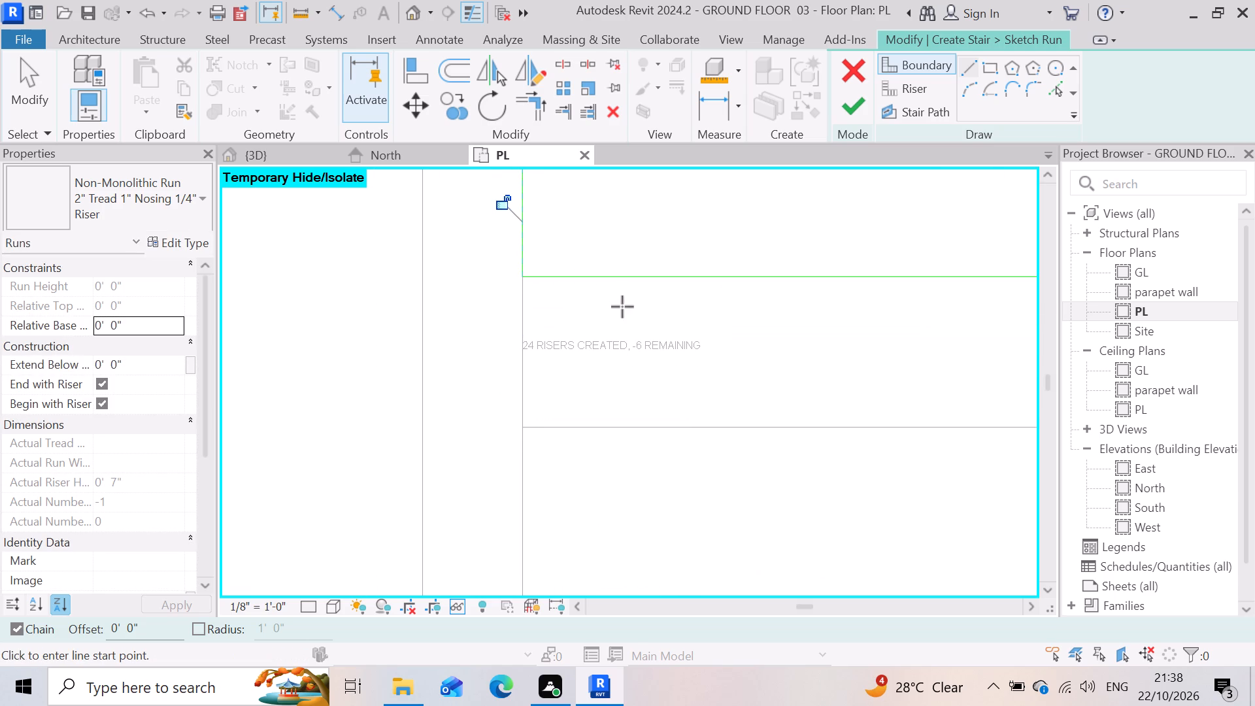
{"action": "key", "text": "Escape"}
Trim/Extend to Corner the new vertical boundary and the DN flight's horizontal outer boundary beside the toilet wall.
{"action": "scroll", "coordinate": [612, 375], "scroll_direction": "down", "scroll_amount": 5}
{"action": "scroll", "coordinate": [580, 434], "scroll_direction": "down", "scroll_amount": 5}
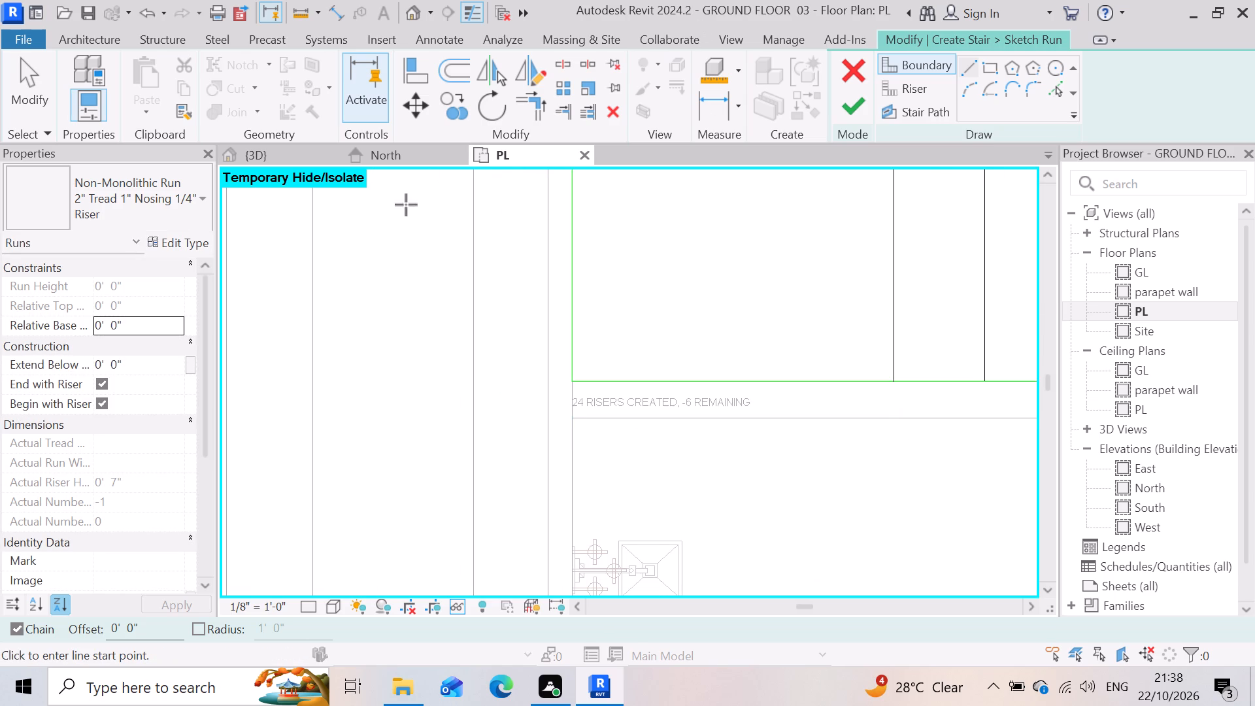
{"action": "left_click", "coordinate": [541, 112]}
{"action": "left_click", "coordinate": [573, 302]}
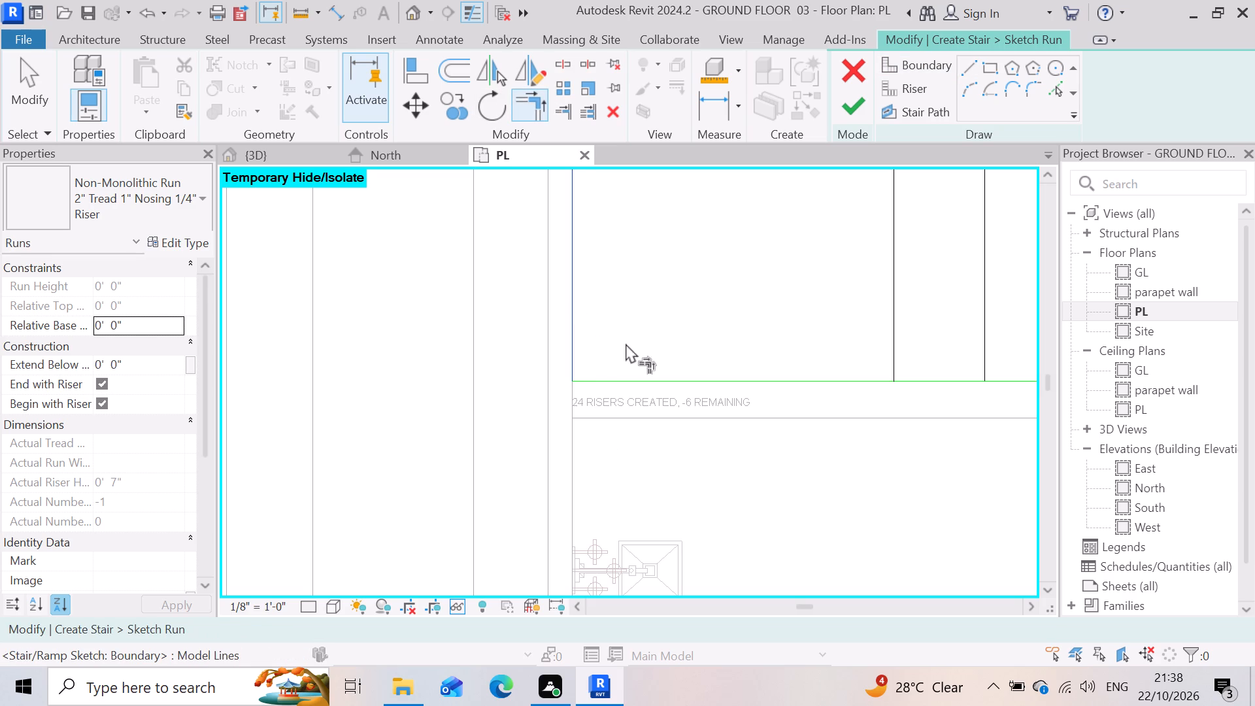
{"action": "left_click", "coordinate": [646, 381]}
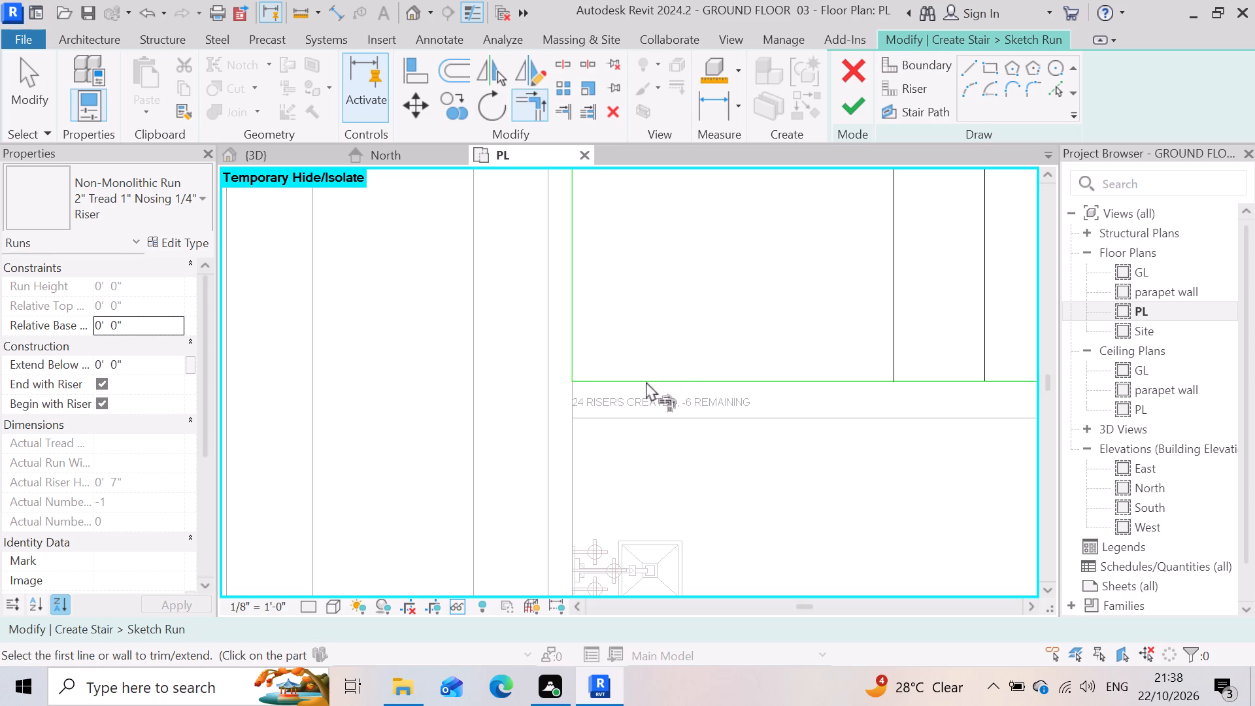
{"action": "left_click", "coordinate": [644, 375]}
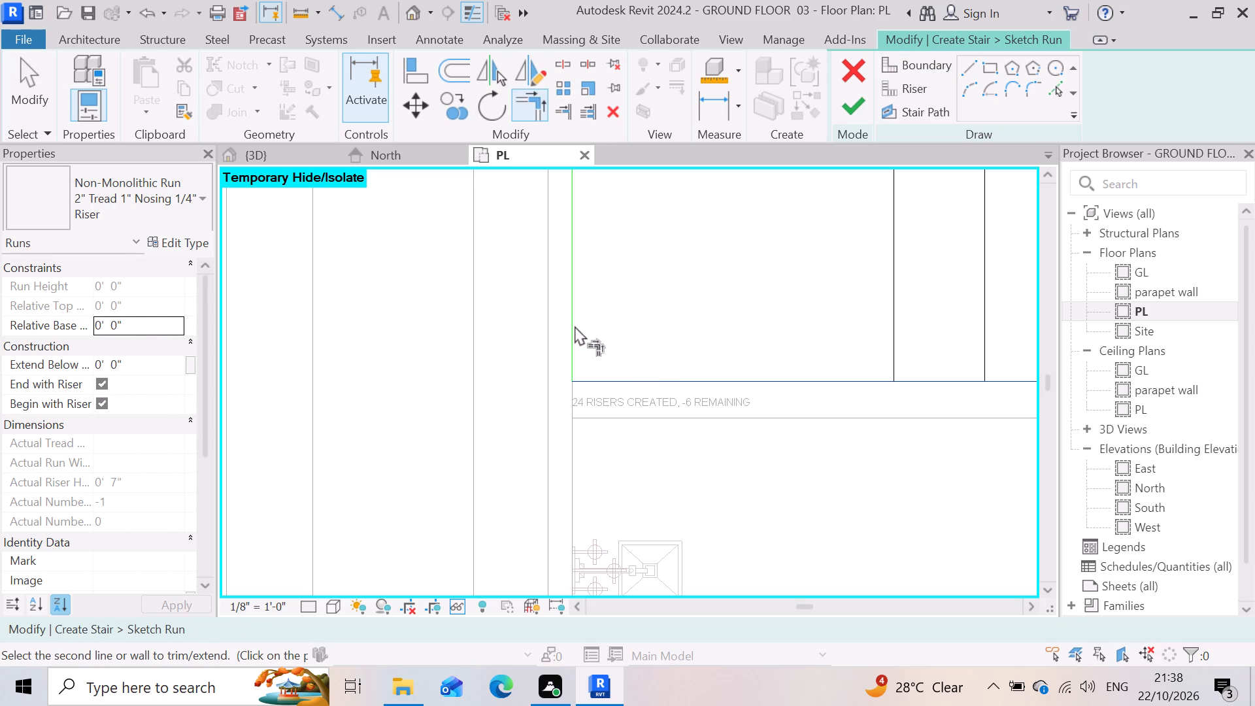
{"action": "left_click", "coordinate": [575, 326]}
{"action": "left_click", "coordinate": [575, 326]}
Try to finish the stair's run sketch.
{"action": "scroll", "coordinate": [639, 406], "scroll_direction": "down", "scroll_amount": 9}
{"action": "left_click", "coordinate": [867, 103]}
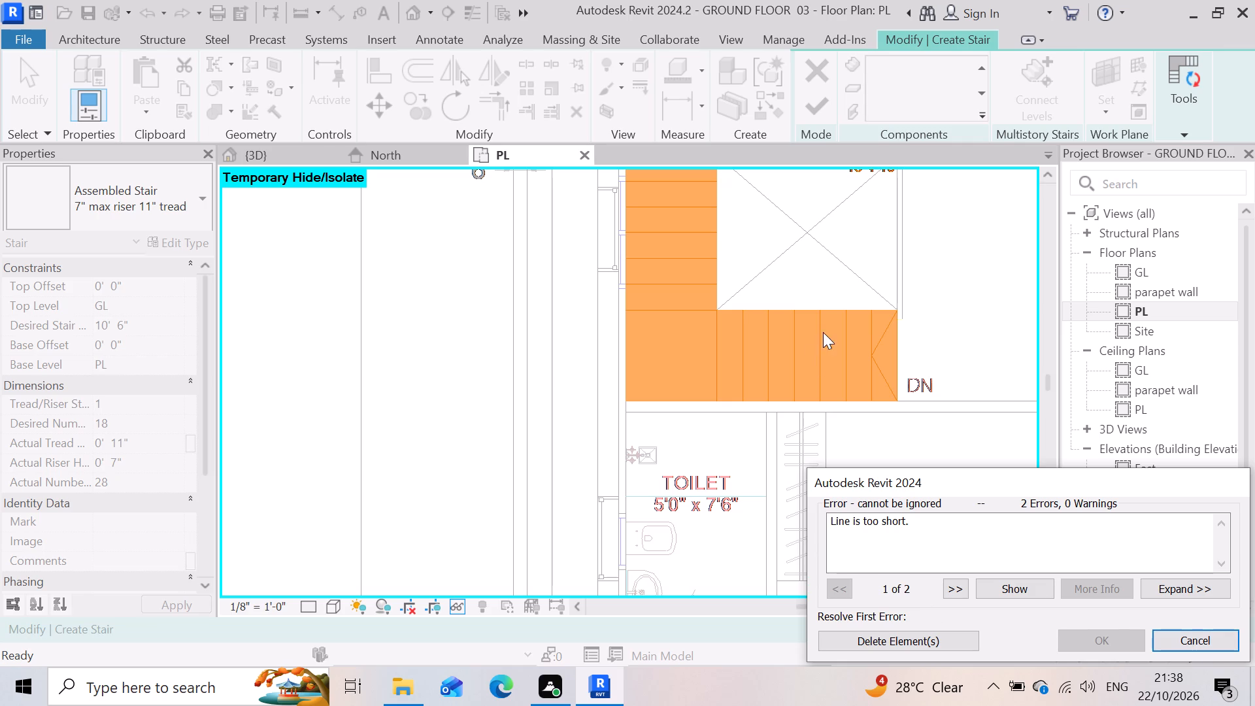
Examine the highlighted stair in the PL plan, especially the UP flight, for the cause of the sketch error and return to the sketch.
{"action": "scroll", "coordinate": [811, 322], "scroll_direction": "down", "scroll_amount": 9}
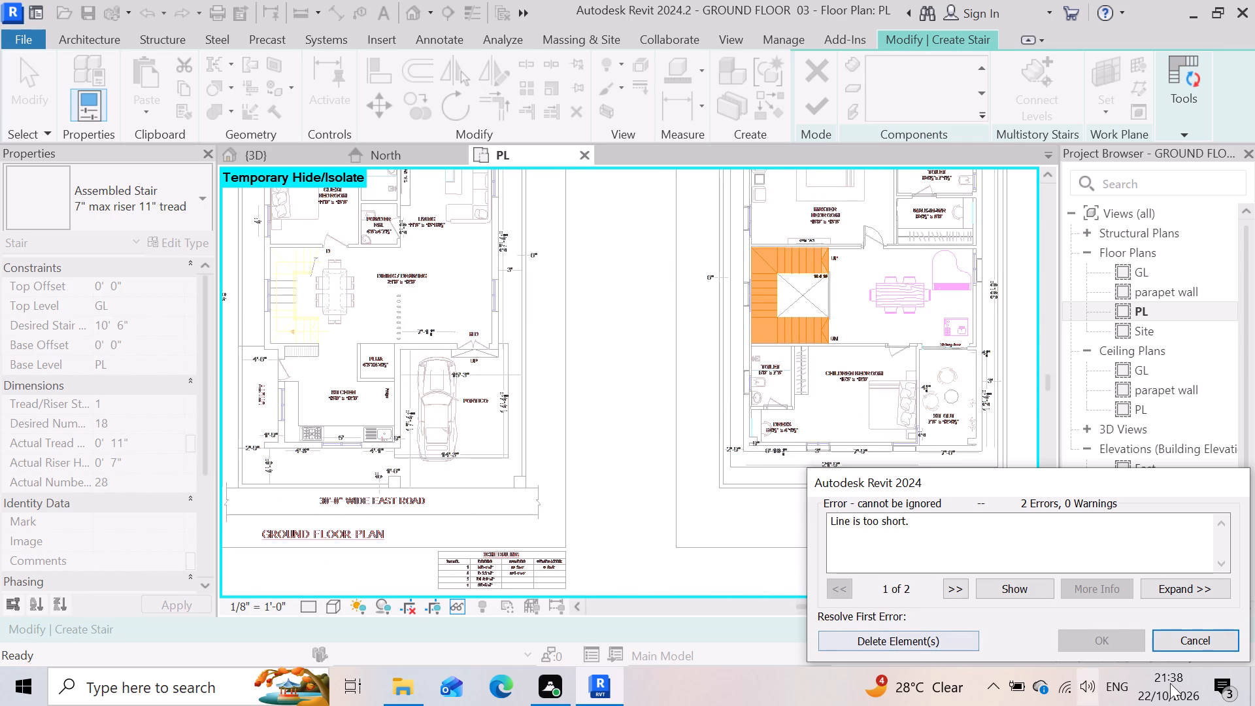
{"action": "left_click", "coordinate": [620, 460]}
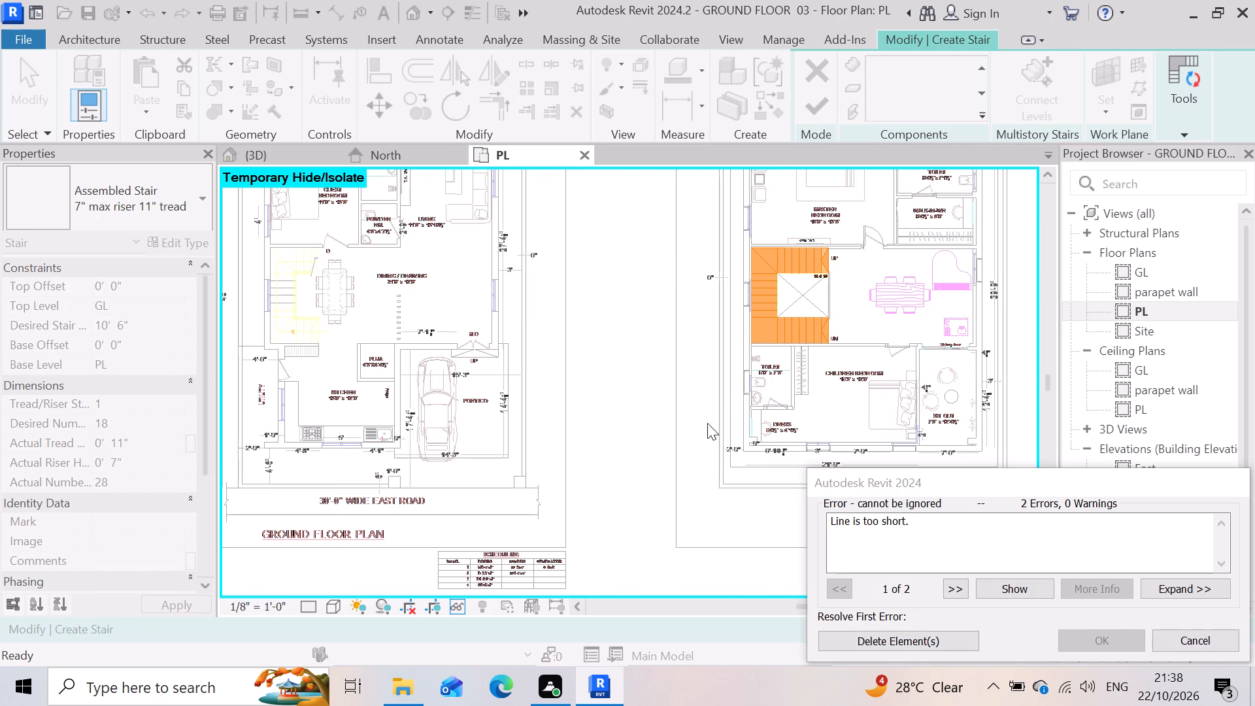
{"action": "scroll", "coordinate": [907, 309], "scroll_direction": "up", "scroll_amount": 3}
{"action": "scroll", "coordinate": [809, 238], "scroll_direction": "up", "scroll_amount": 4}
{"action": "scroll", "coordinate": [784, 192], "scroll_direction": "up", "scroll_amount": 4}
{"action": "scroll", "coordinate": [681, 251], "scroll_direction": "up", "scroll_amount": 3}
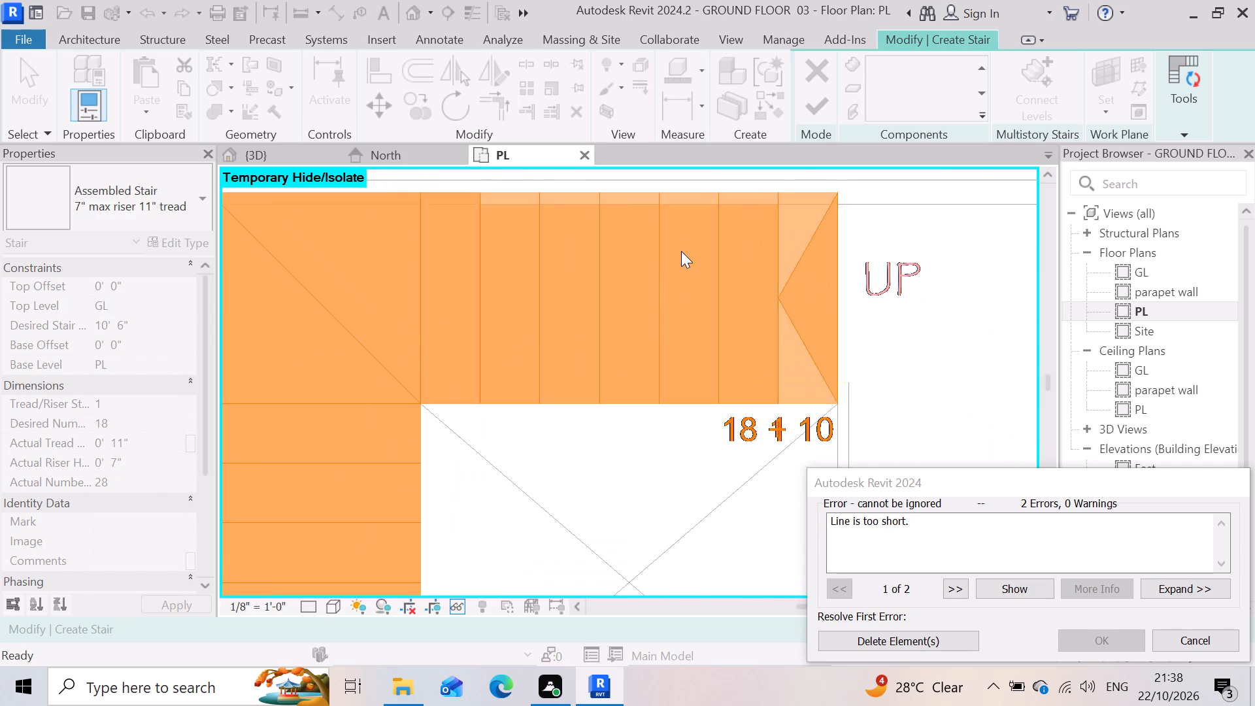
{"action": "scroll", "coordinate": [681, 251], "scroll_direction": "up", "scroll_amount": 5}
{"action": "scroll", "coordinate": [695, 295], "scroll_direction": "down", "scroll_amount": 13}
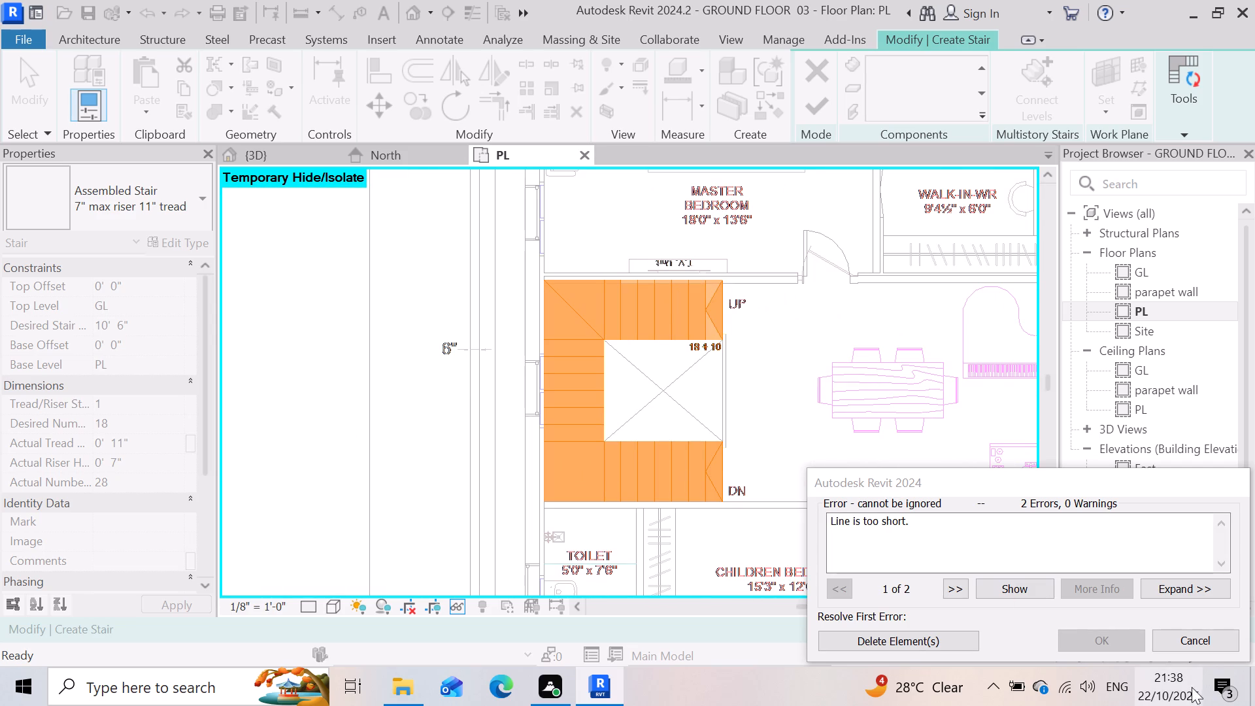
{"action": "left_click", "coordinate": [1194, 650]}
Check the UP flight's outer boundary and riser ends, and try again to finish the run sketch.
{"action": "scroll", "coordinate": [809, 492], "scroll_direction": "down", "scroll_amount": 5}
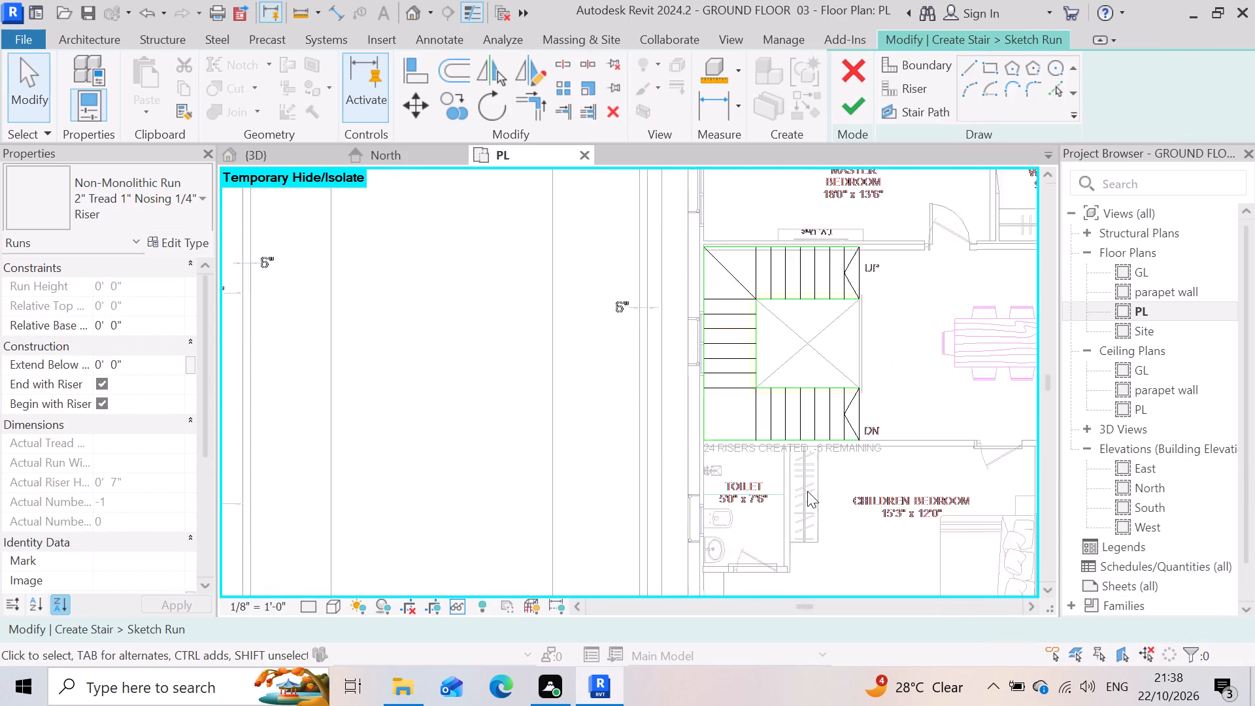
{"action": "scroll", "coordinate": [861, 285], "scroll_direction": "up", "scroll_amount": 10}
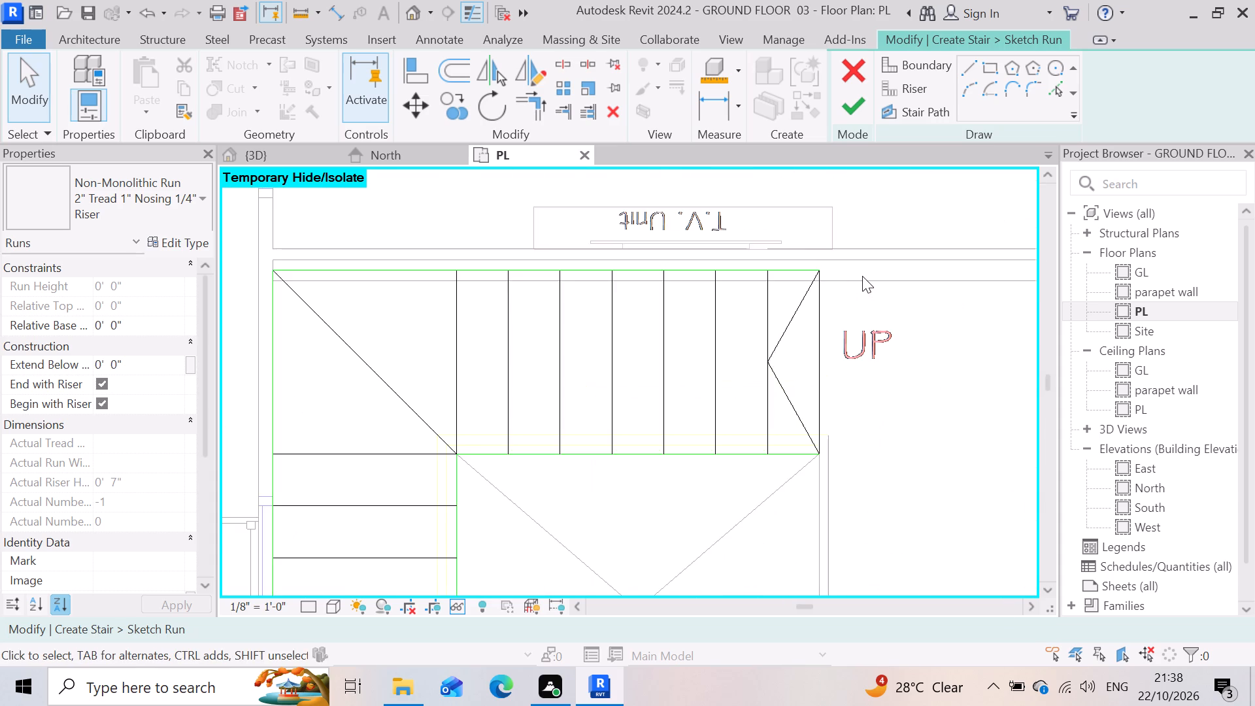
{"action": "scroll", "coordinate": [815, 254], "scroll_direction": "up", "scroll_amount": 4}
{"action": "scroll", "coordinate": [841, 360], "scroll_direction": "down", "scroll_amount": 9}
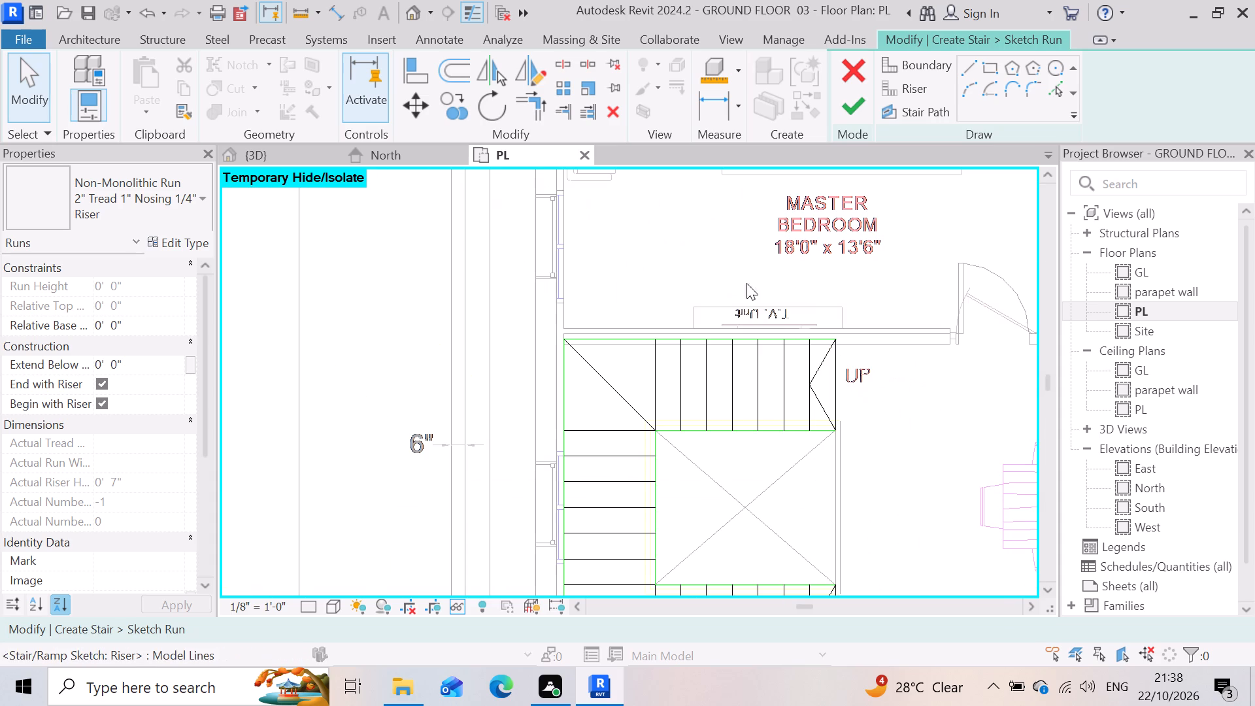
{"action": "left_click", "coordinate": [854, 99]}
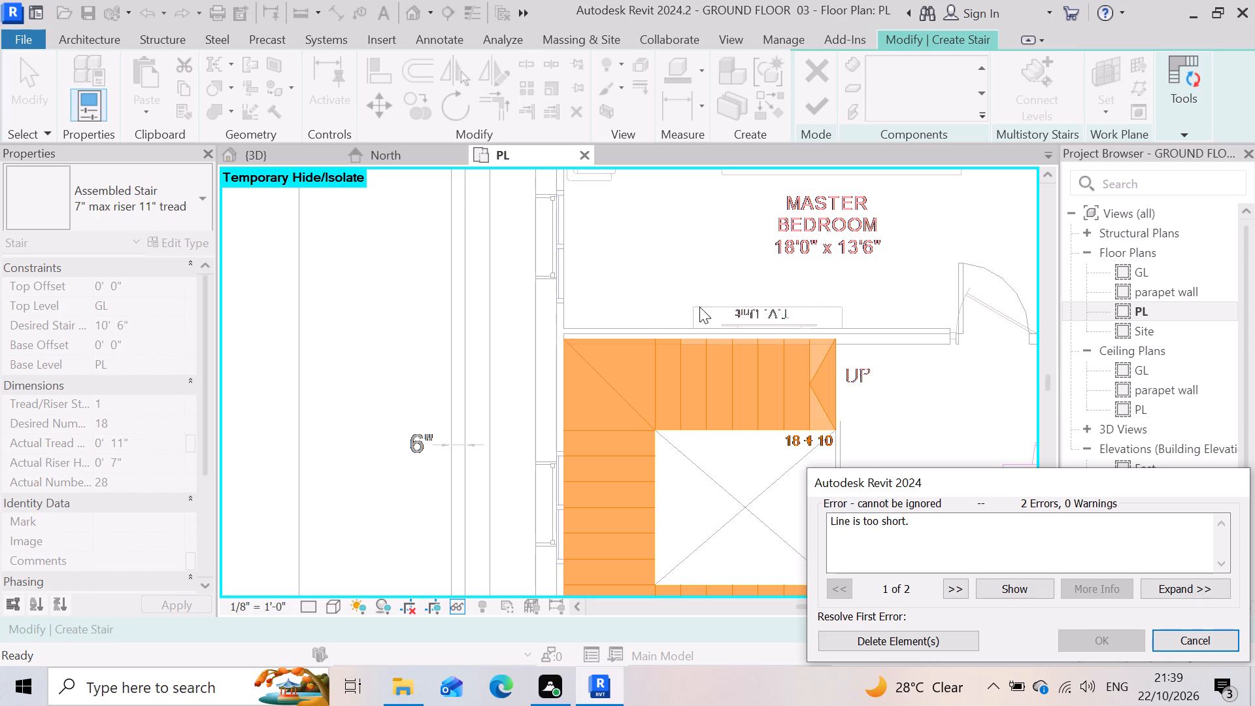
Examine the stair's outer corners and the UP flight's wall-side edge in the PL plan for the too-short line.
{"action": "scroll", "coordinate": [692, 294], "scroll_direction": "down", "scroll_amount": 8}
{"action": "scroll", "coordinate": [684, 526], "scroll_direction": "up", "scroll_amount": 2}
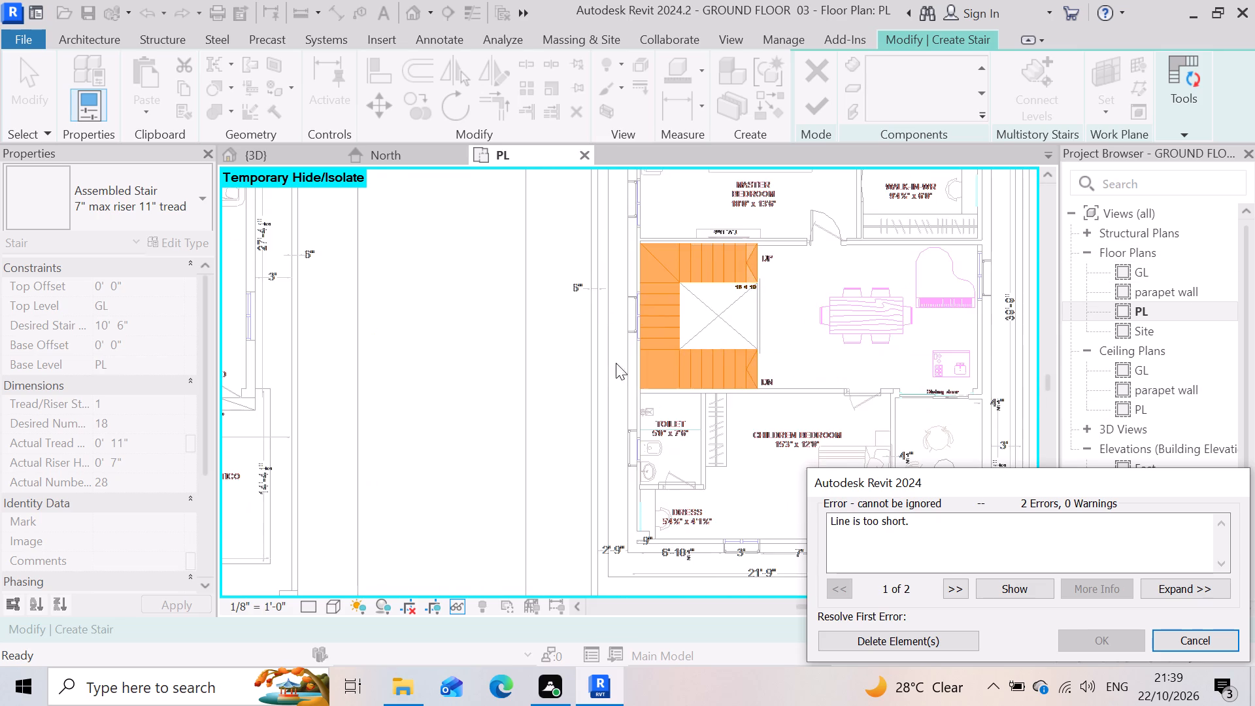
{"action": "scroll", "coordinate": [601, 307], "scroll_direction": "up", "scroll_amount": 4}
{"action": "scroll", "coordinate": [686, 458], "scroll_direction": "up", "scroll_amount": 8}
{"action": "scroll", "coordinate": [650, 355], "scroll_direction": "up", "scroll_amount": 4}
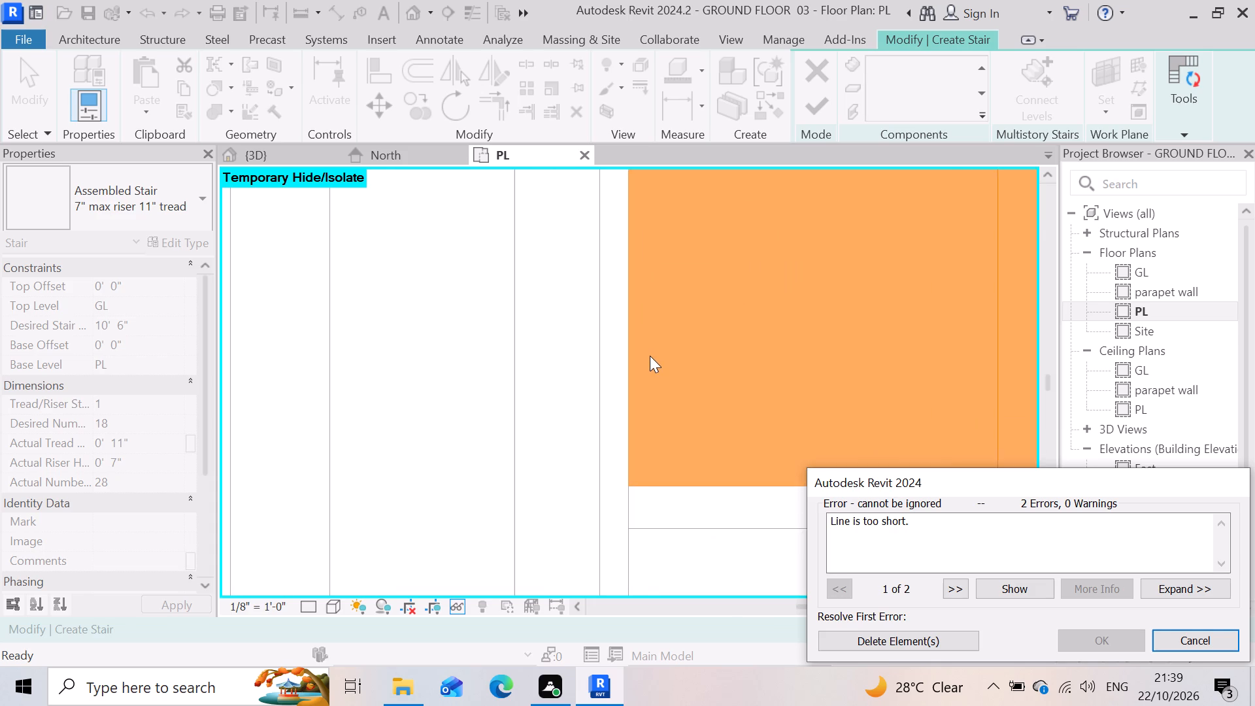
{"action": "scroll", "coordinate": [650, 357], "scroll_direction": "down", "scroll_amount": 17}
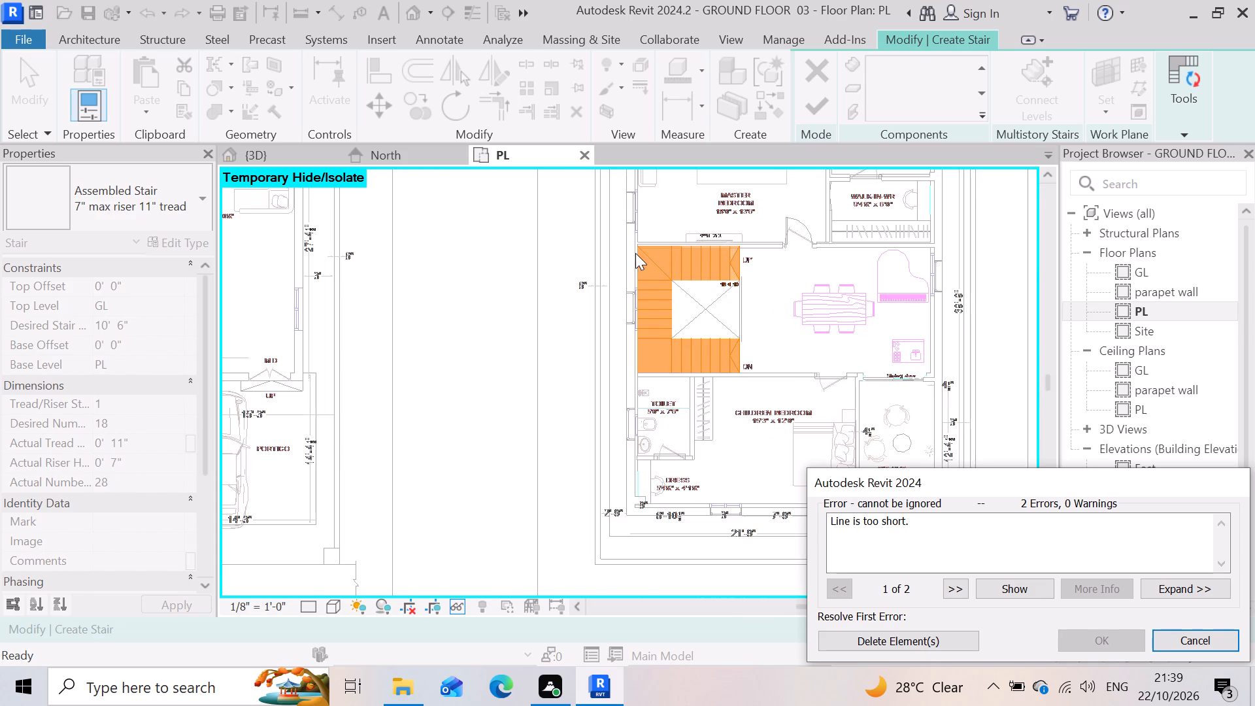
{"action": "scroll", "coordinate": [633, 250], "scroll_direction": "up", "scroll_amount": 19}
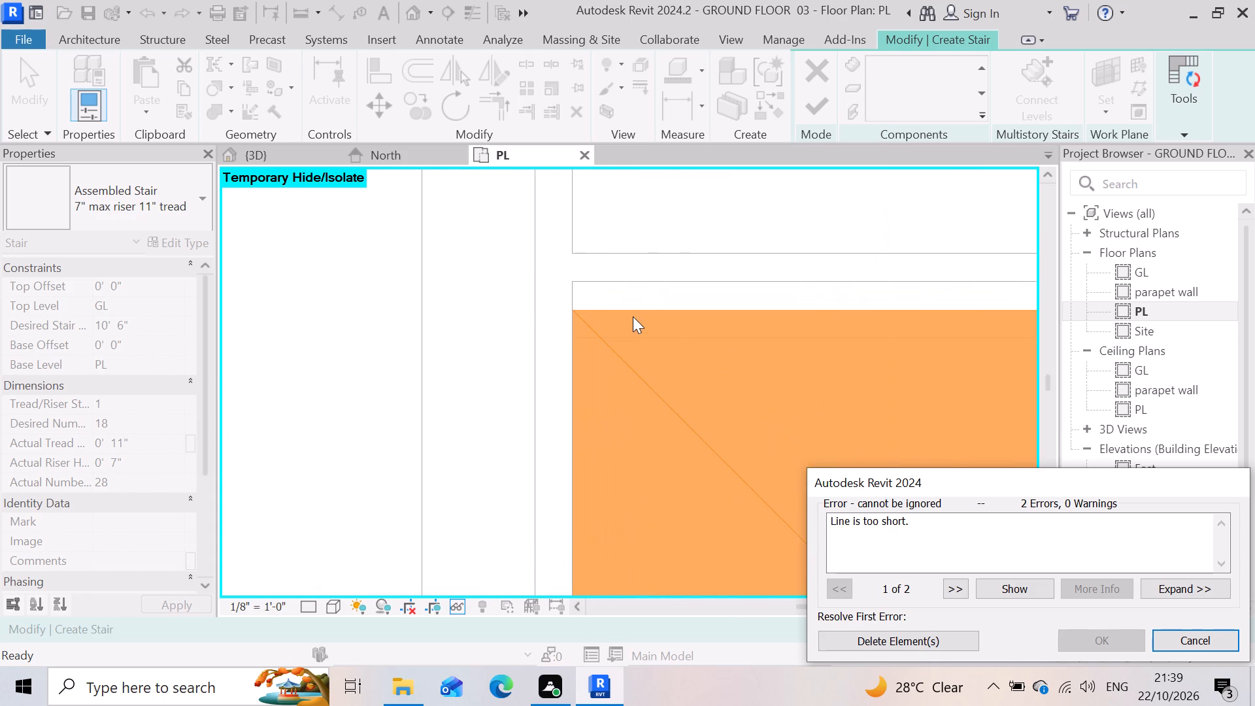
{"action": "scroll", "coordinate": [633, 314], "scroll_direction": "up", "scroll_amount": 5}
{"action": "scroll", "coordinate": [537, 284], "scroll_direction": "down", "scroll_amount": 15}
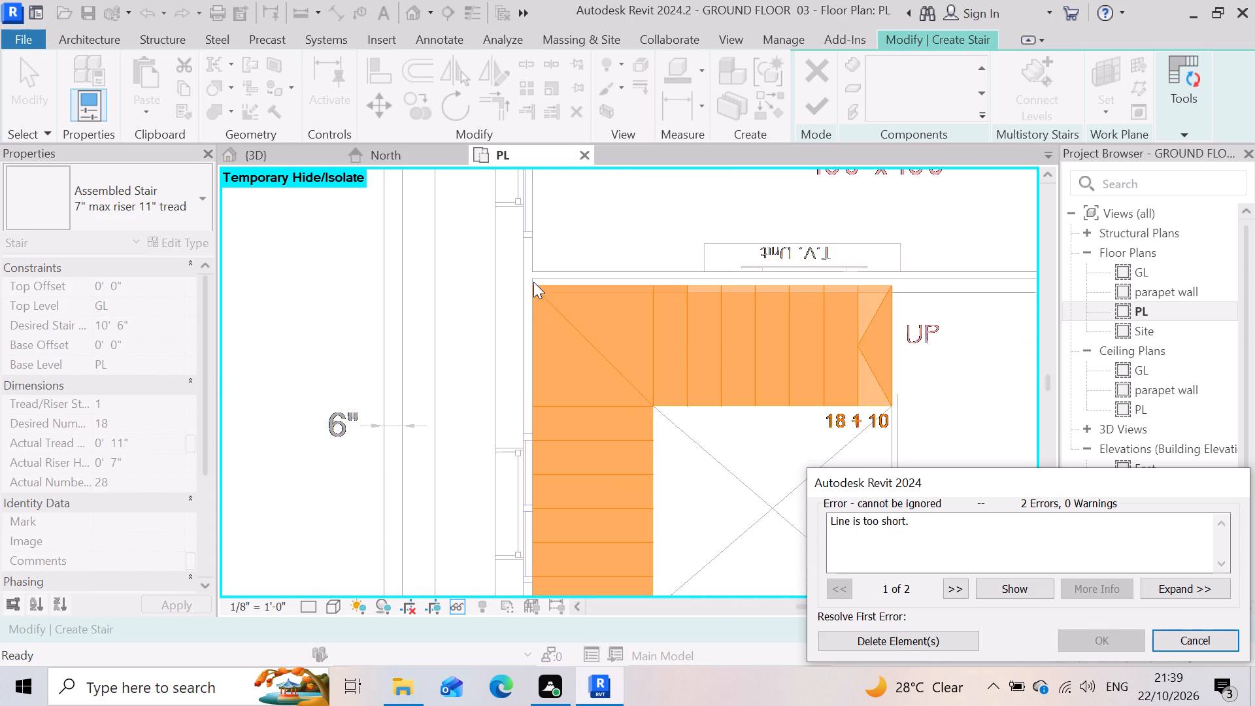
{"action": "scroll", "coordinate": [900, 300], "scroll_direction": "up", "scroll_amount": 3}
{"action": "scroll", "coordinate": [835, 284], "scroll_direction": "up", "scroll_amount": 4}
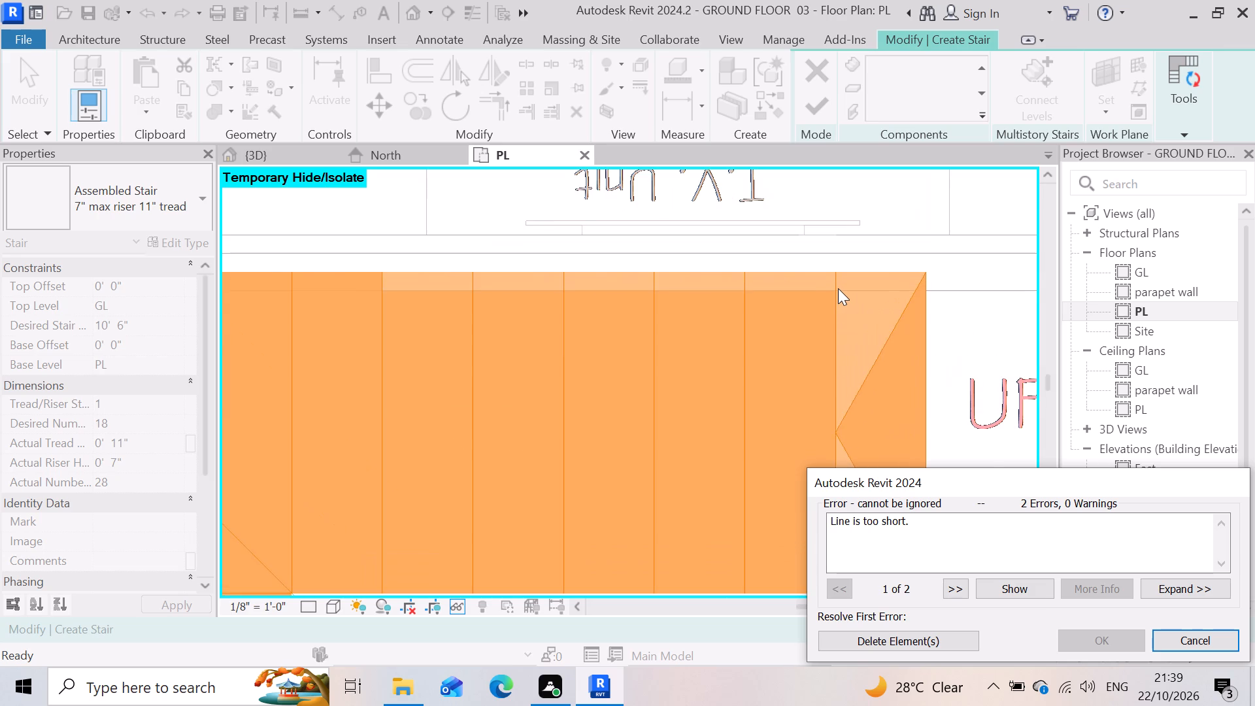
{"action": "scroll", "coordinate": [836, 286], "scroll_direction": "up", "scroll_amount": 4}
{"action": "scroll", "coordinate": [818, 258], "scroll_direction": "down", "scroll_amount": 9}
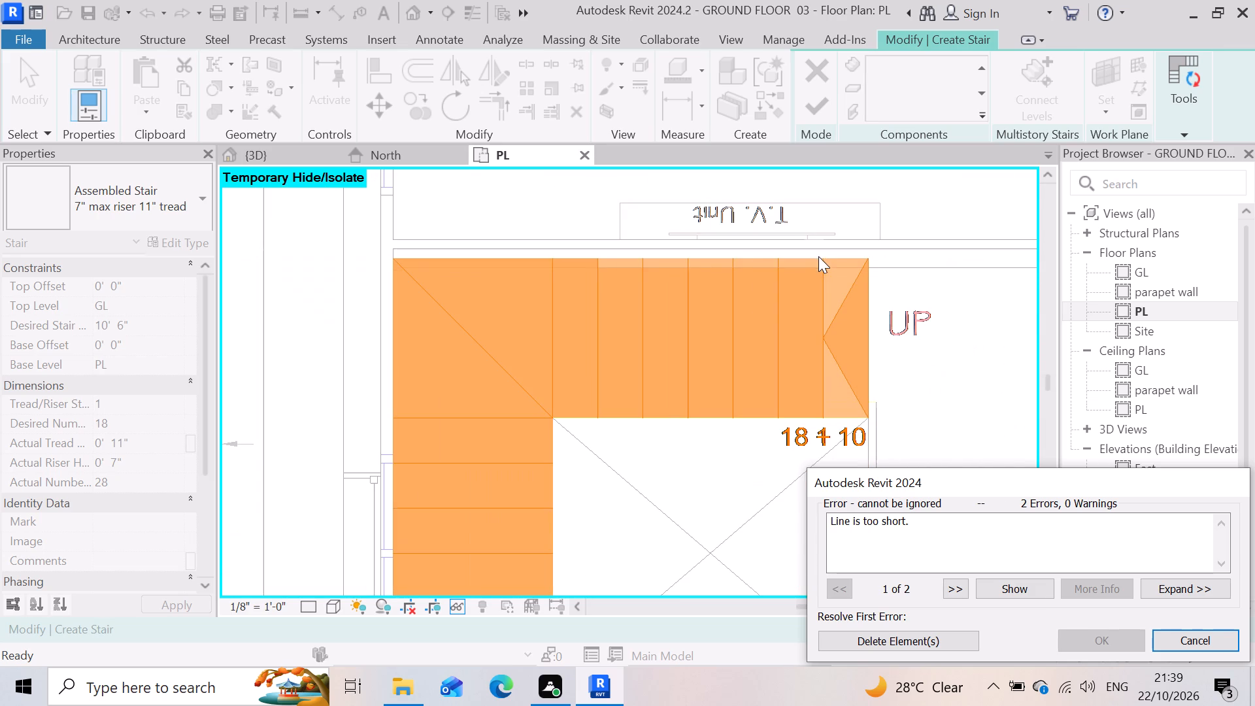
{"action": "scroll", "coordinate": [802, 284], "scroll_direction": "down", "scroll_amount": 5}
{"action": "scroll", "coordinate": [746, 314], "scroll_direction": "down", "scroll_amount": 3}
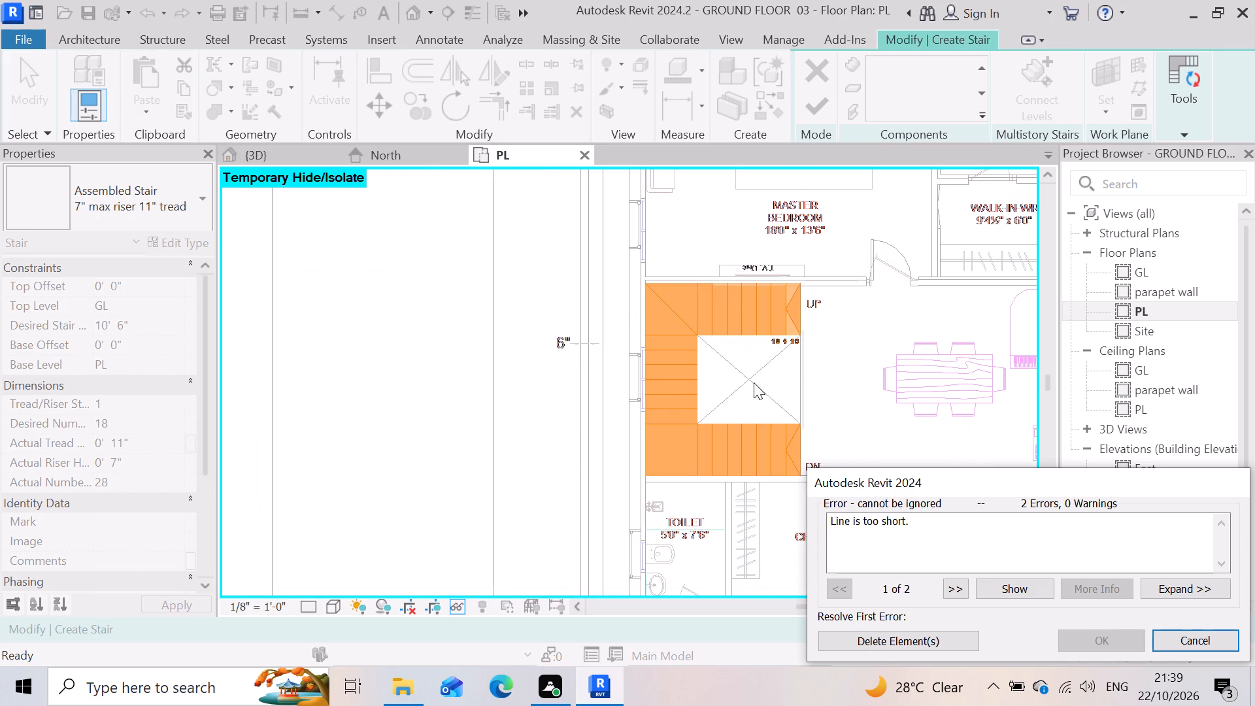
{"action": "scroll", "coordinate": [763, 492], "scroll_direction": "up", "scroll_amount": 3}
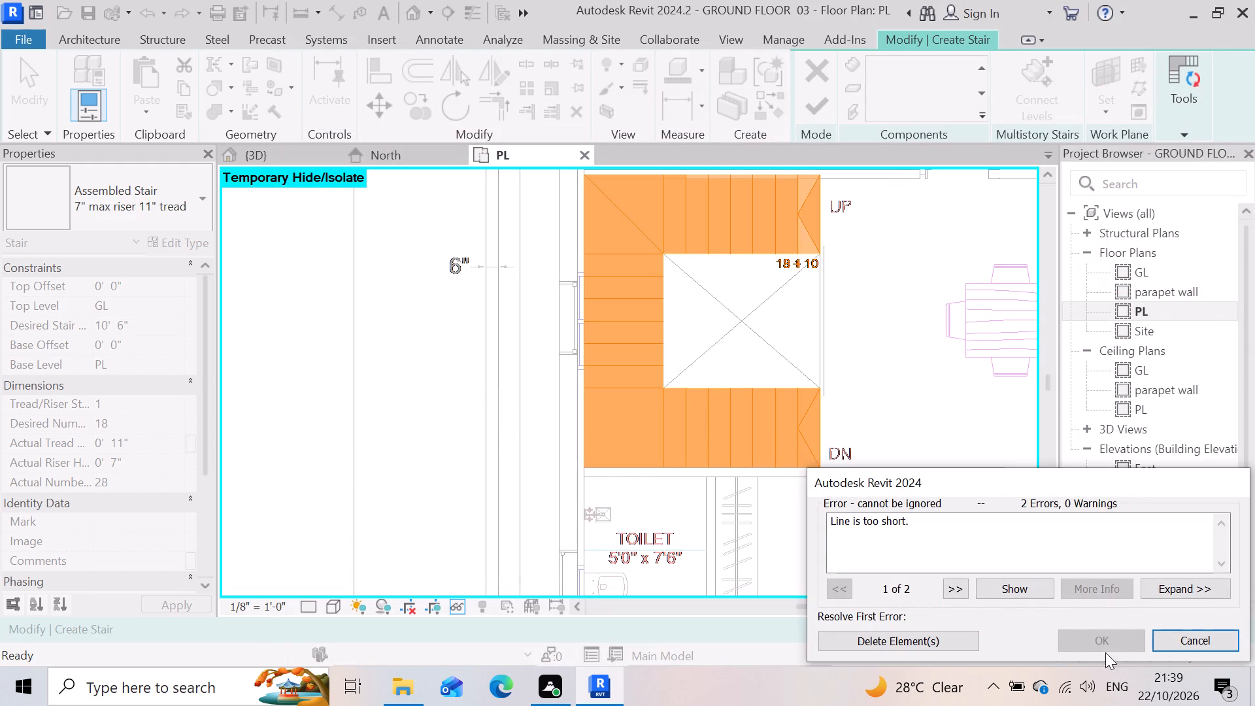
Show the element behind the too-short line error in each available view, from the PL plan through to the Site plan.
{"action": "left_click", "coordinate": [1030, 586]}
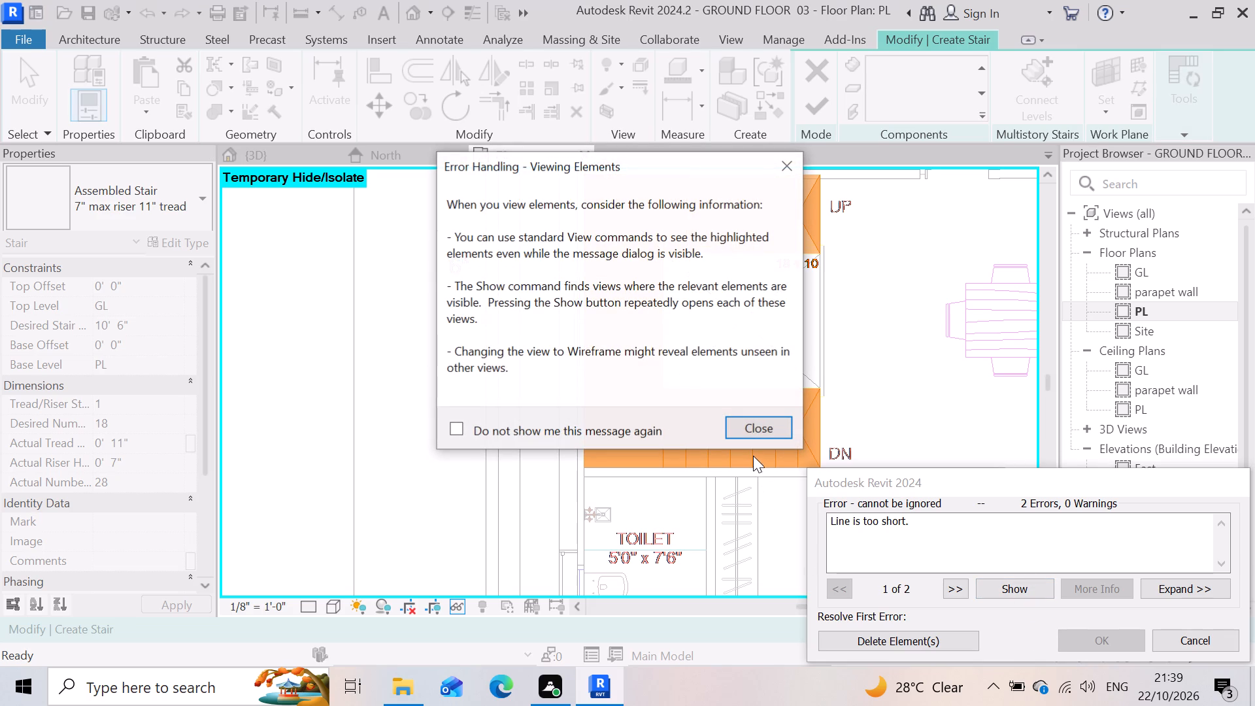
{"action": "left_click", "coordinate": [751, 429]}
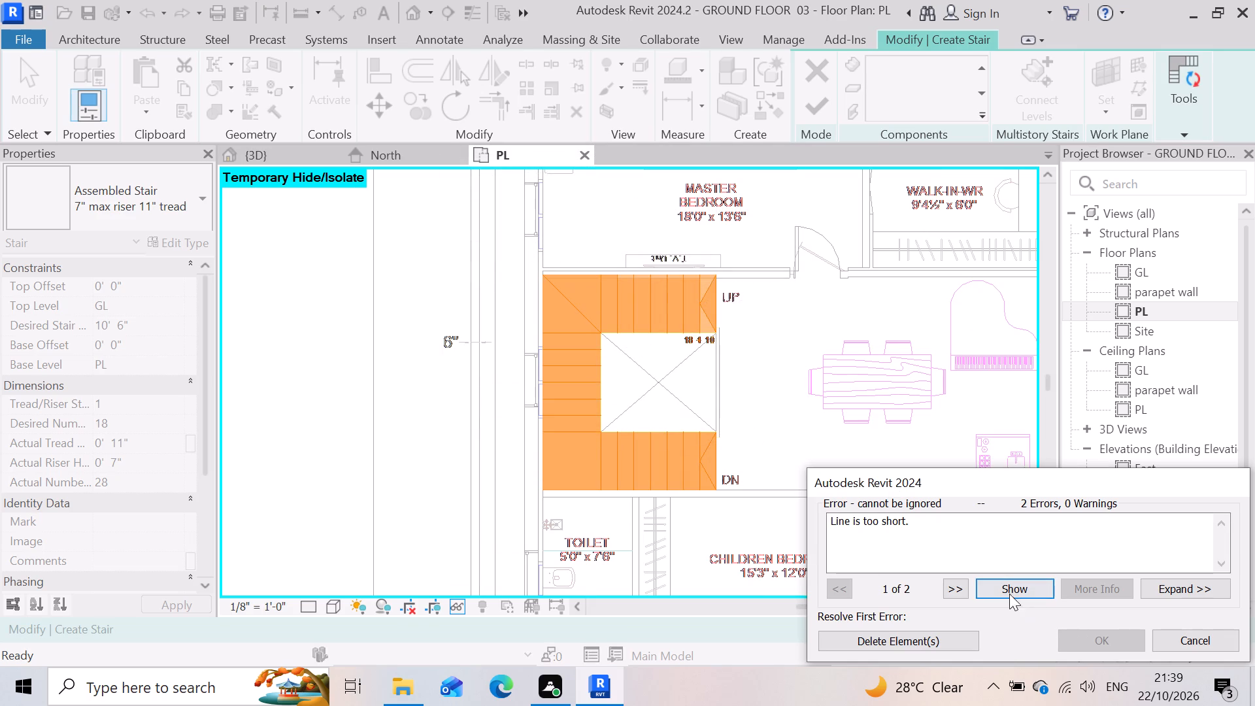
{"action": "left_click", "coordinate": [1009, 591]}
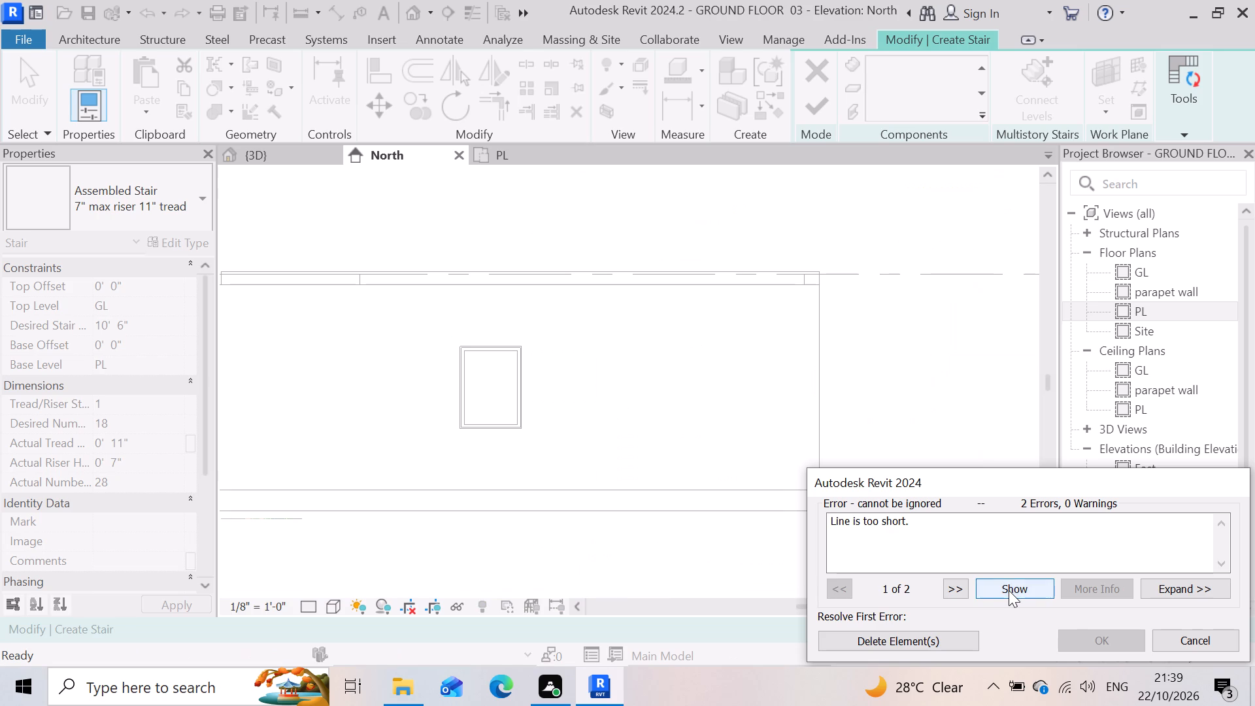
{"action": "double_click", "coordinate": [1009, 591]}
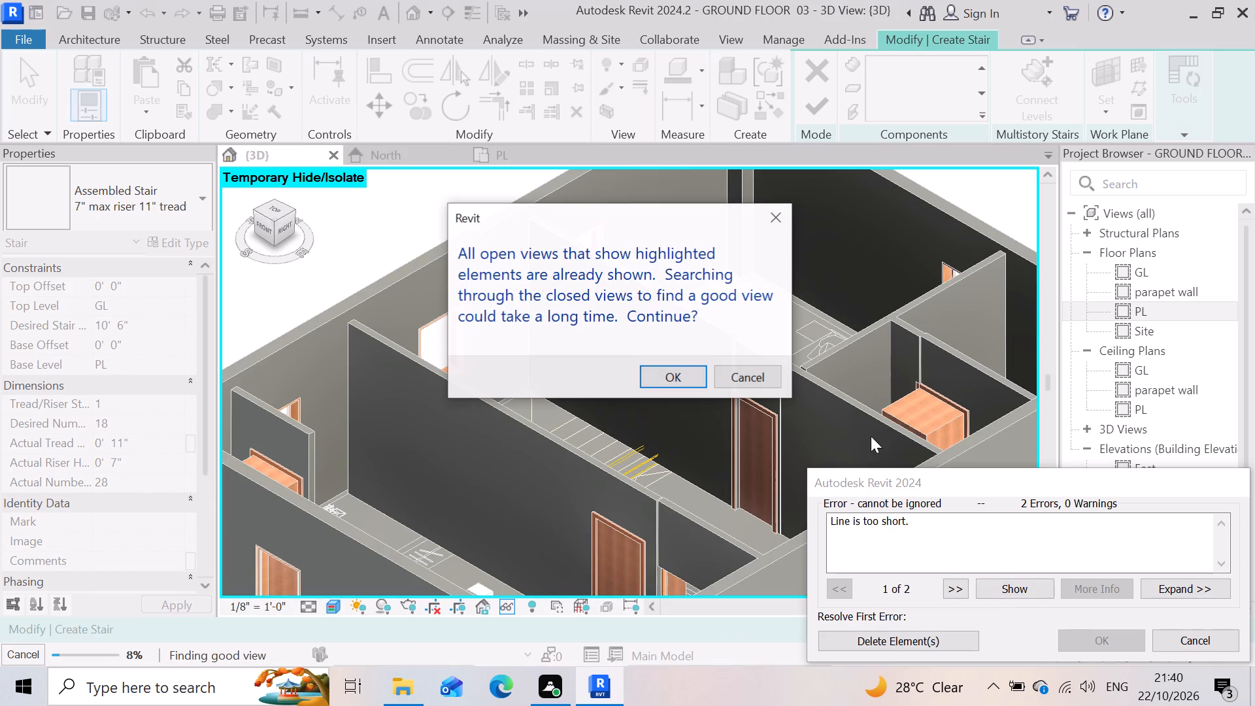
{"action": "left_click", "coordinate": [678, 381]}
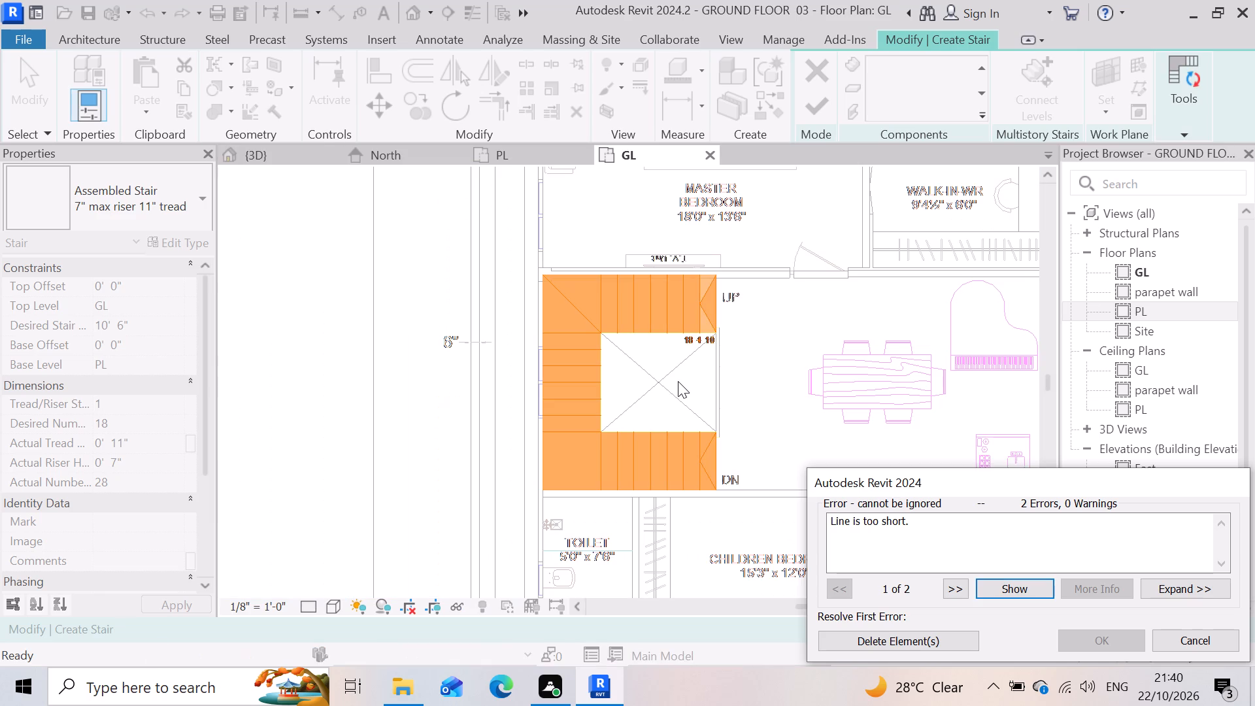
{"action": "left_click", "coordinate": [1022, 586]}
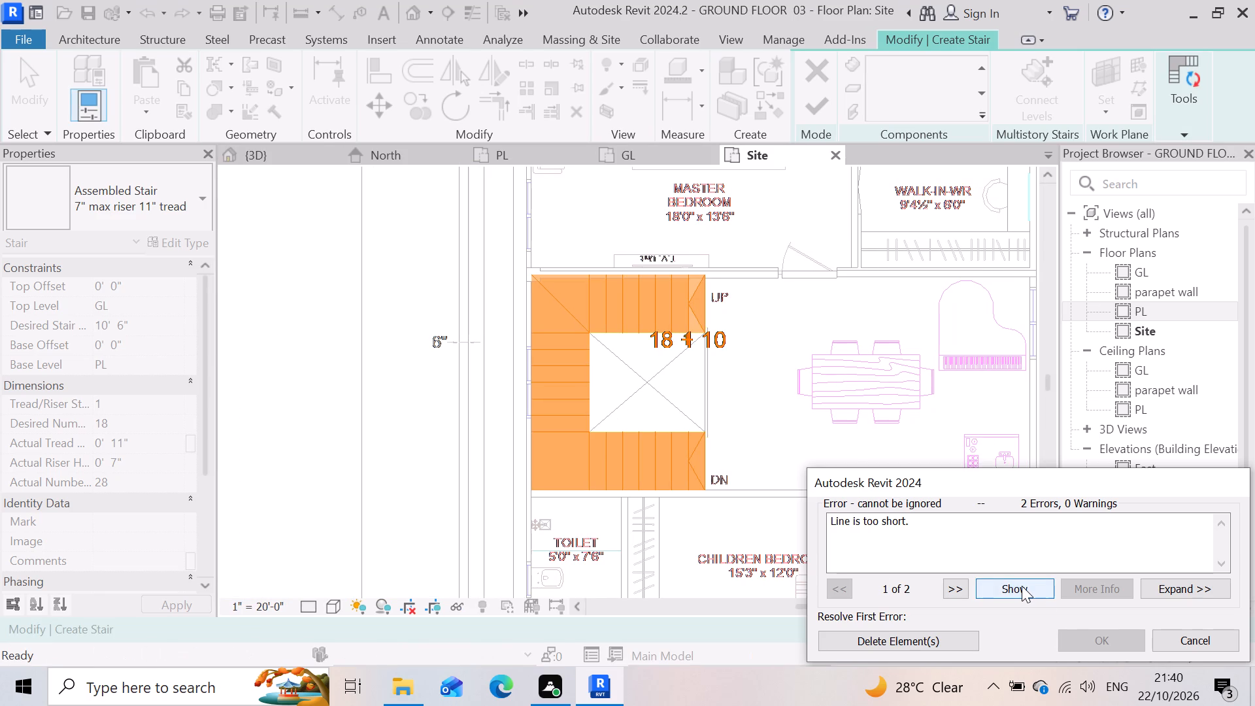
{"action": "scroll", "coordinate": [588, 268], "scroll_direction": "up", "scroll_amount": 11}
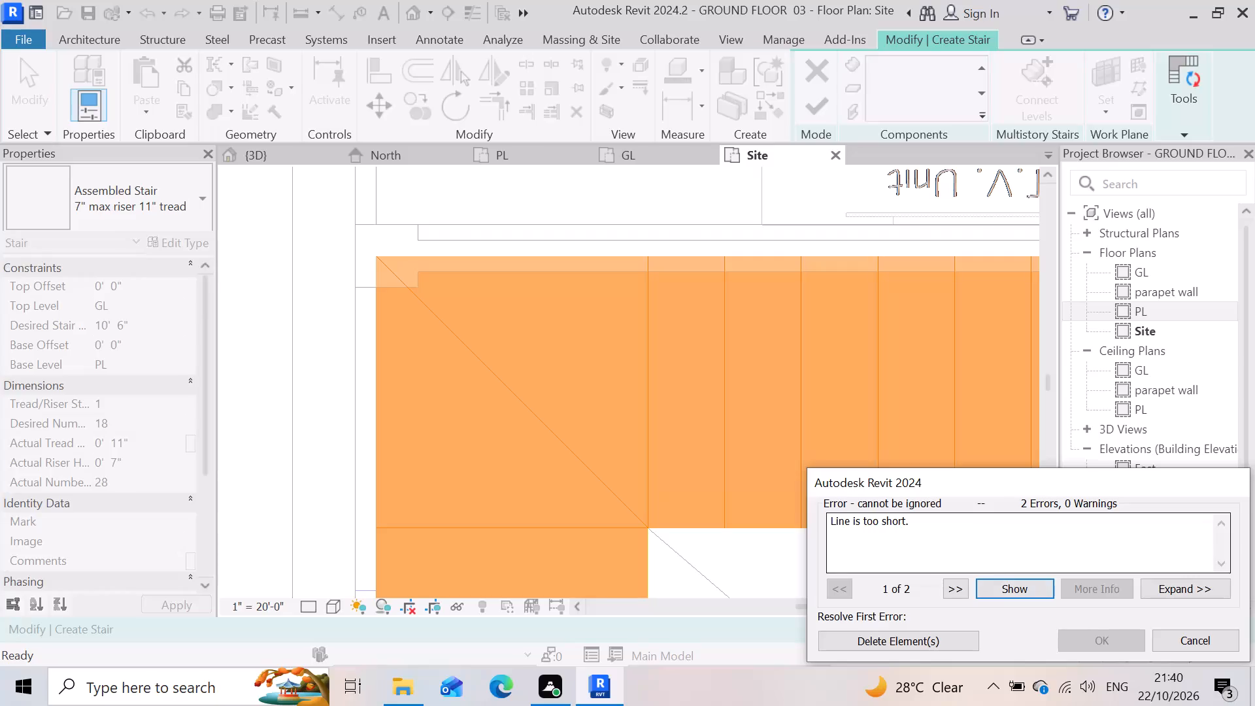
Show the stair in the parapet wall structural plan, examine its corners and flights for the too-short line, and return to the sketch.
{"action": "left_click", "coordinate": [997, 591]}
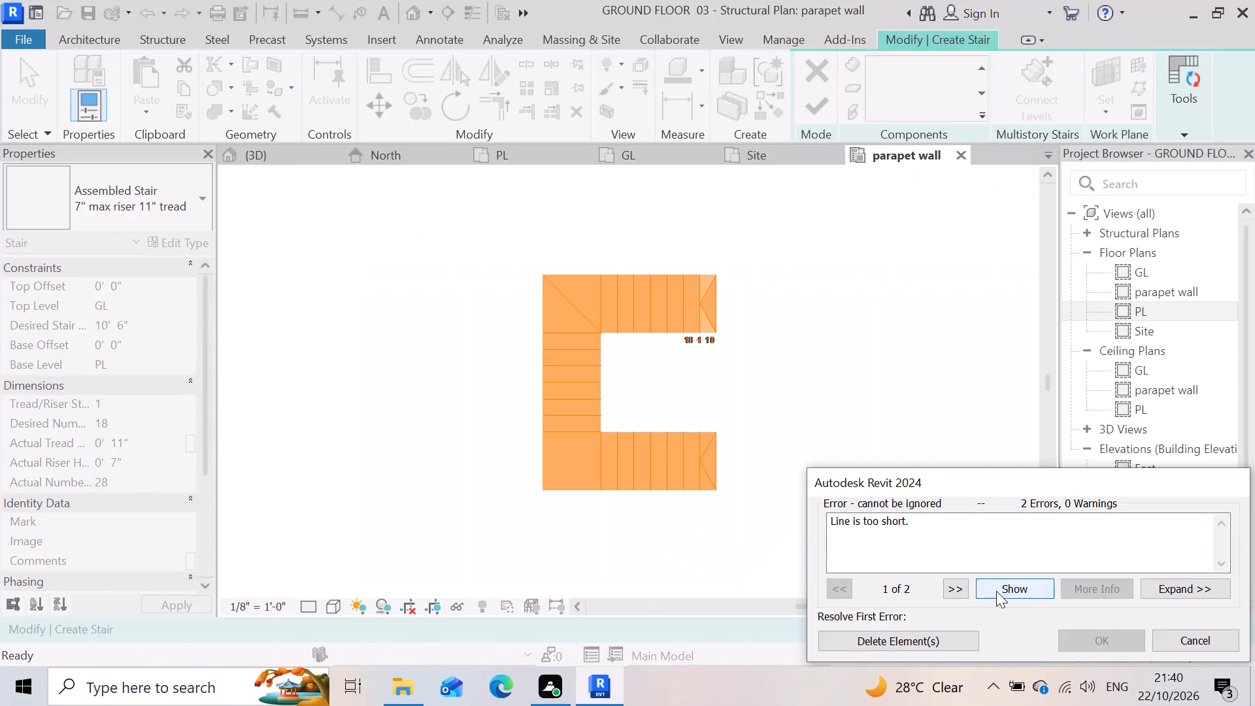
{"action": "scroll", "coordinate": [572, 303], "scroll_direction": "up", "scroll_amount": 8}
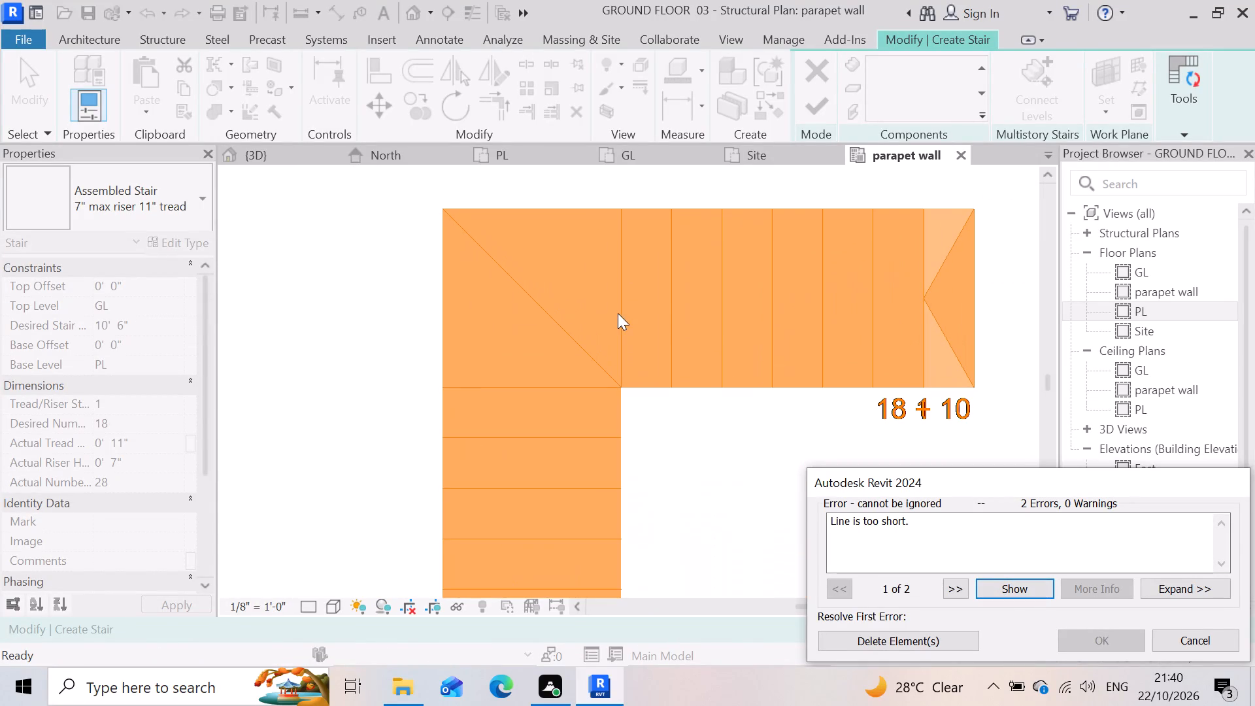
{"action": "scroll", "coordinate": [592, 348], "scroll_direction": "down", "scroll_amount": 8}
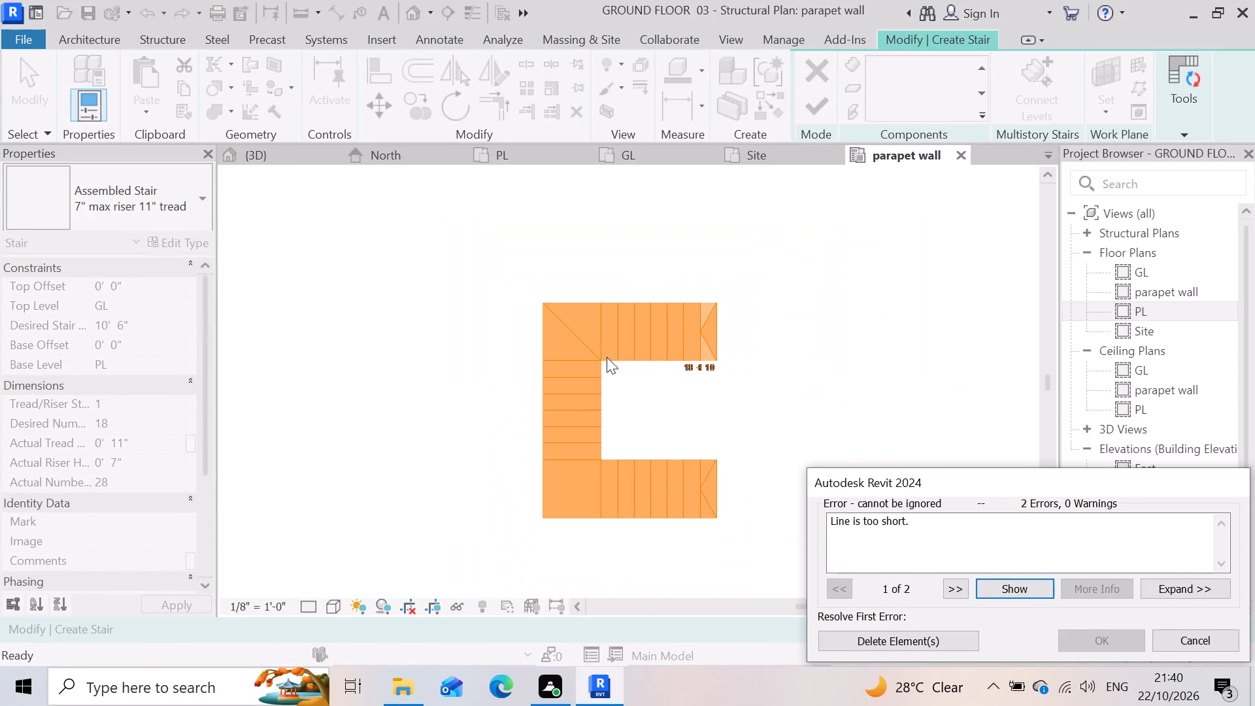
{"action": "scroll", "coordinate": [590, 509], "scroll_direction": "up", "scroll_amount": 3}
{"action": "scroll", "coordinate": [795, 501], "scroll_direction": "up", "scroll_amount": 3}
{"action": "scroll", "coordinate": [508, 440], "scroll_direction": "up", "scroll_amount": 2}
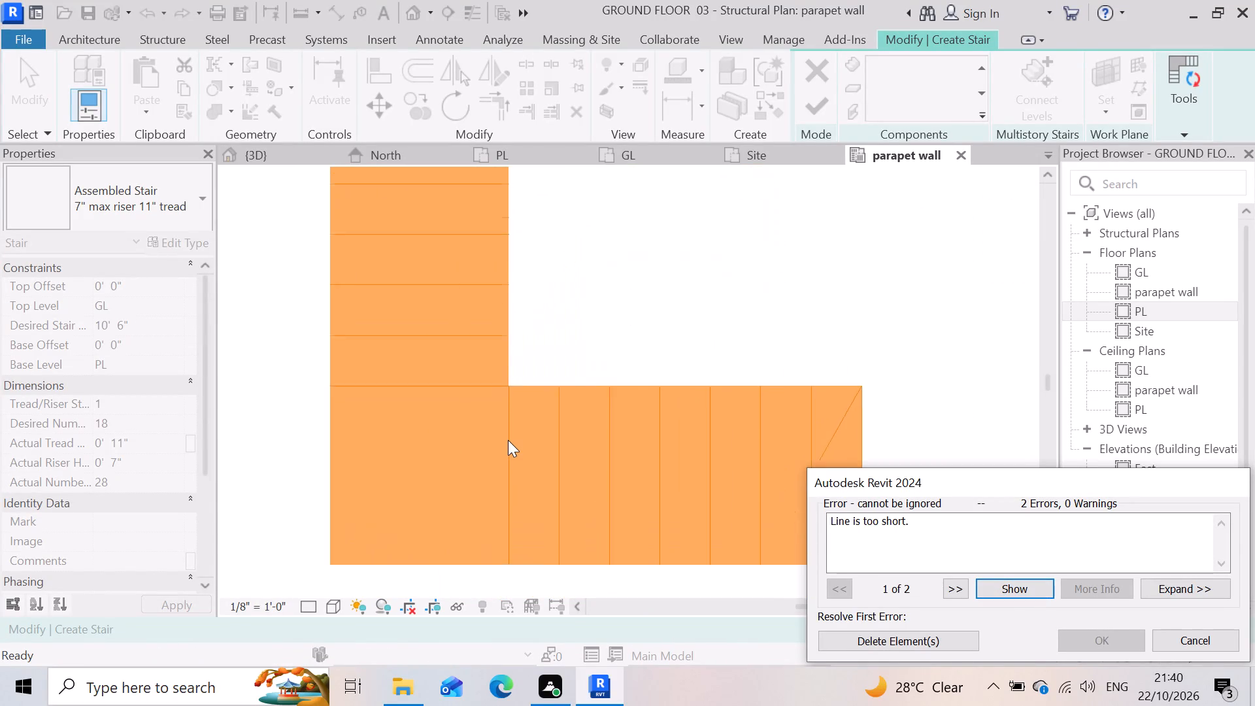
{"action": "scroll", "coordinate": [508, 440], "scroll_direction": "up", "scroll_amount": 1}
{"action": "scroll", "coordinate": [508, 437], "scroll_direction": "down", "scroll_amount": 3}
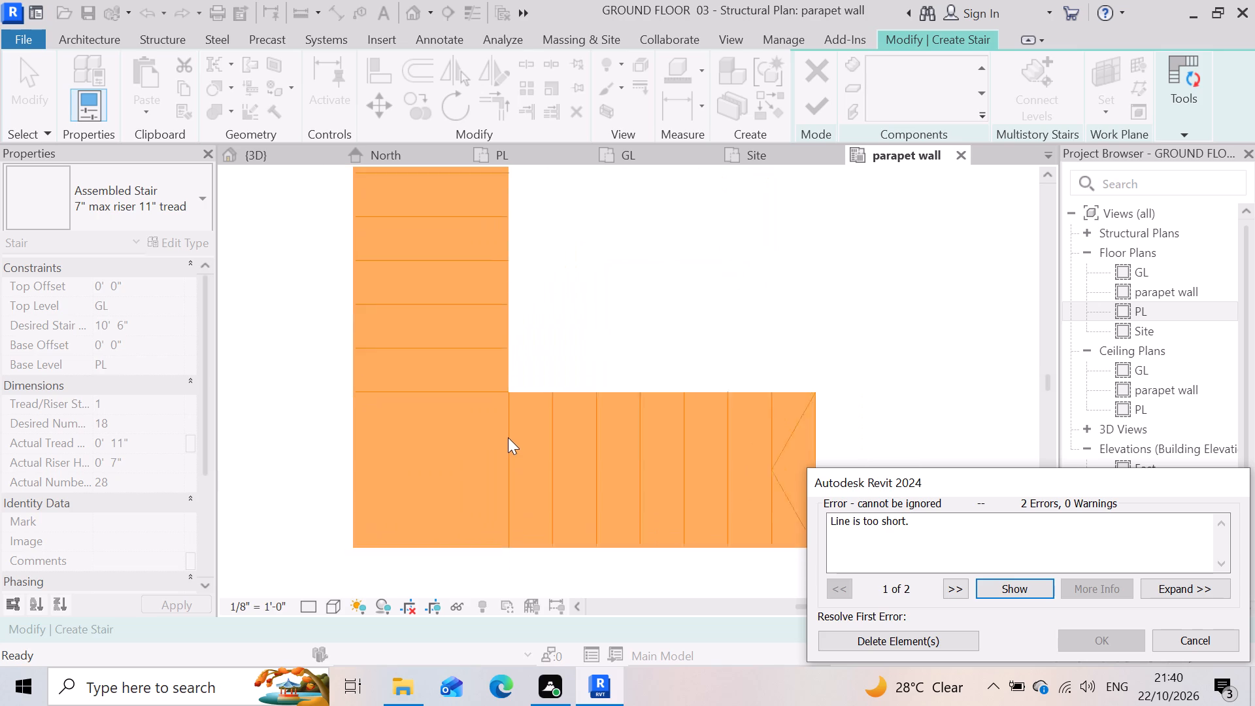
{"action": "scroll", "coordinate": [508, 437], "scroll_direction": "down", "scroll_amount": 4}
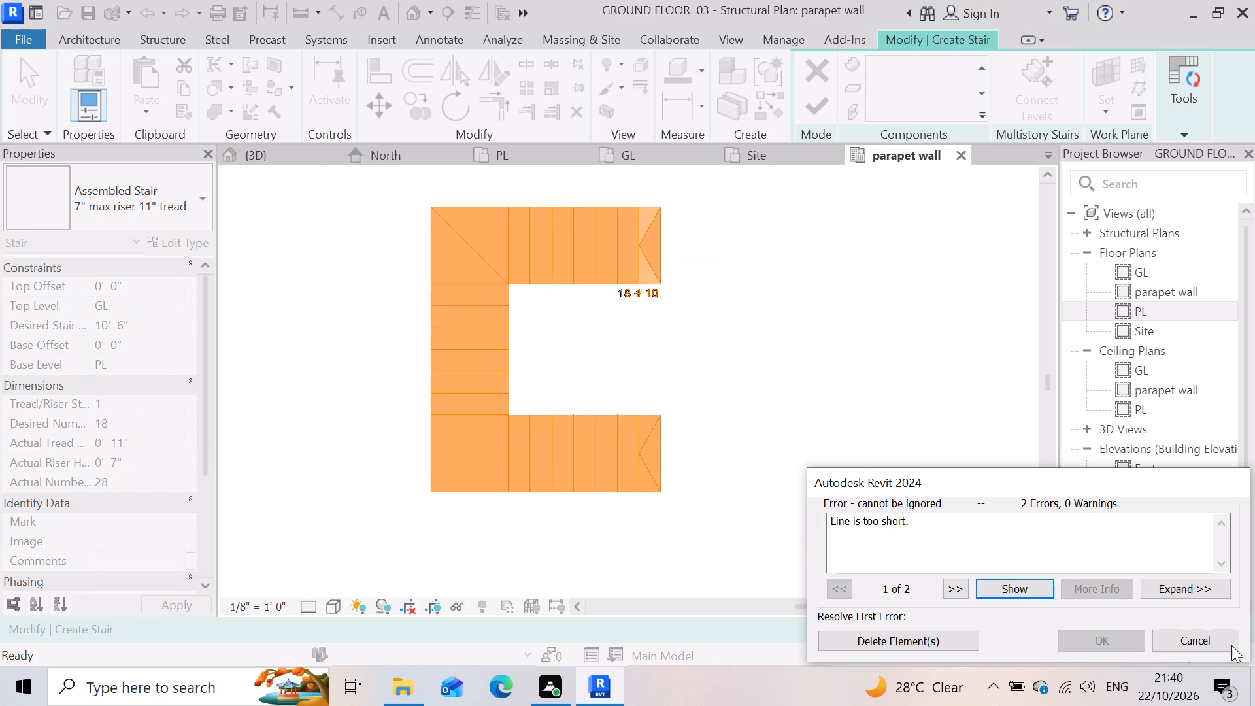
{"action": "left_click", "coordinate": [1225, 643]}
{"action": "scroll", "coordinate": [829, 501], "scroll_direction": "down", "scroll_amount": 3}
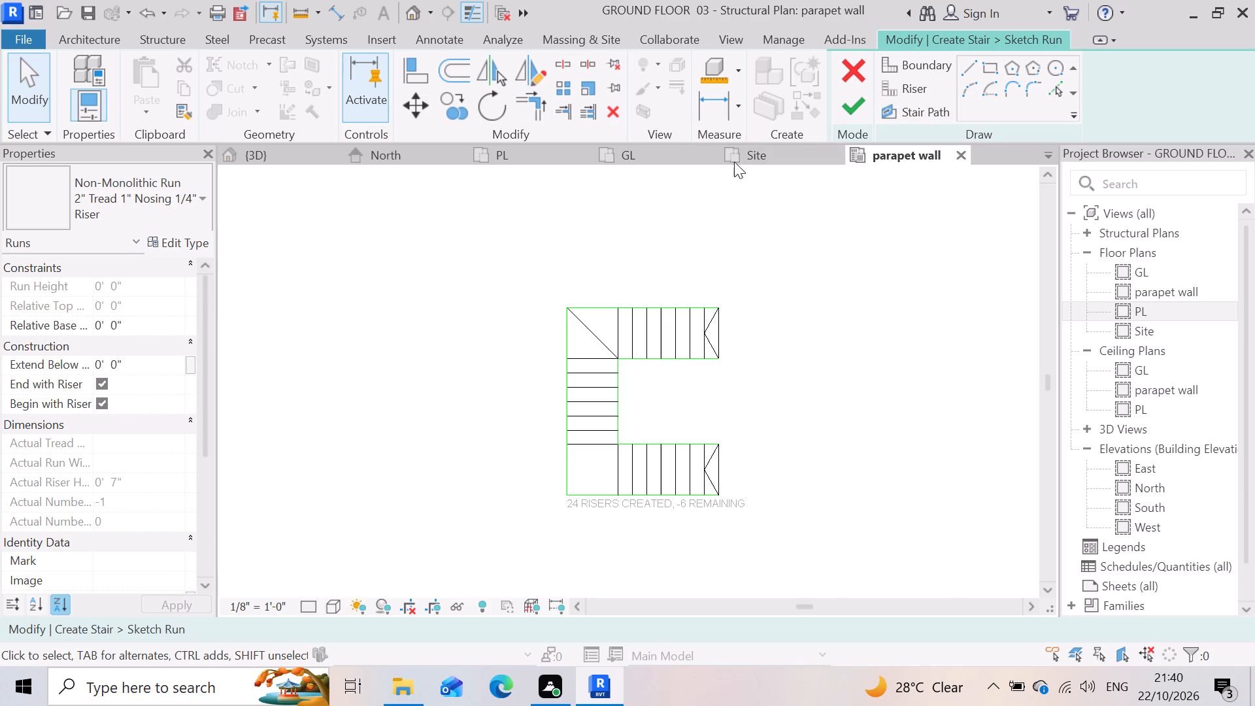
In the PL plan, sketch a straight stair path about 8' 6" long from the DN flight's end riser midpoint into the corner landing.
{"action": "left_click", "coordinate": [533, 152]}
{"action": "scroll", "coordinate": [613, 356], "scroll_direction": "down", "scroll_amount": 4}
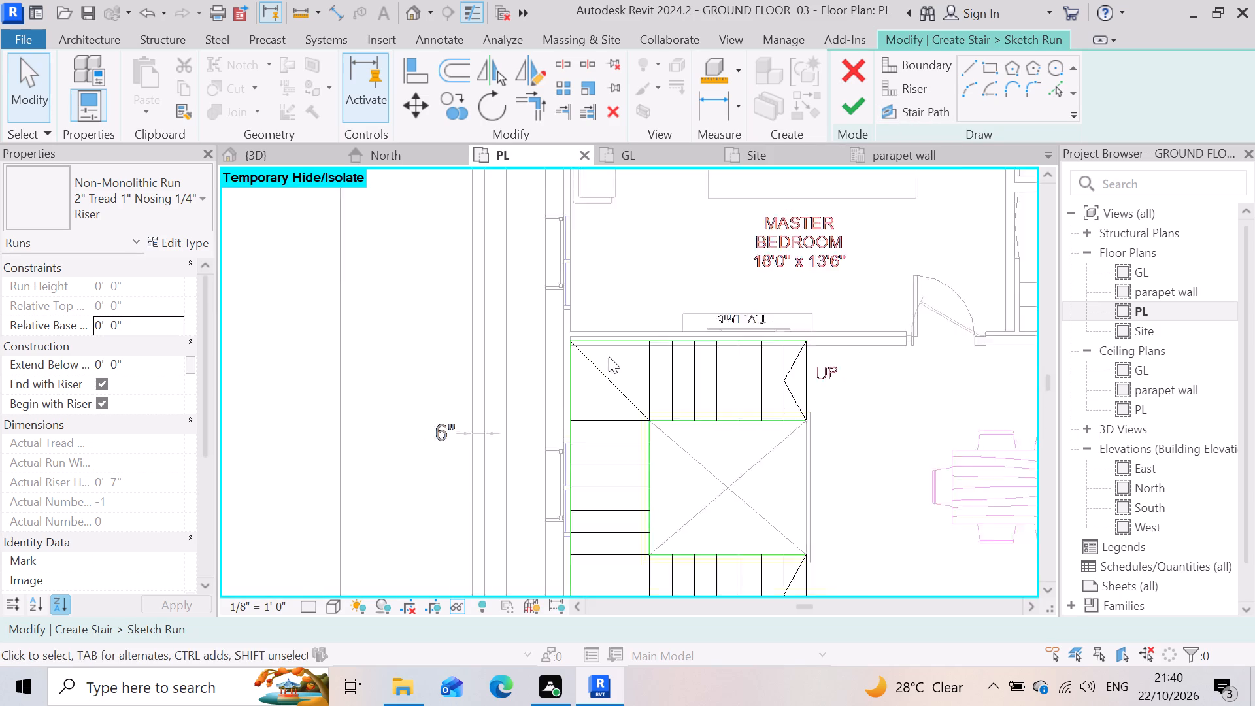
{"action": "scroll", "coordinate": [609, 356], "scroll_direction": "down", "scroll_amount": 4}
{"action": "scroll", "coordinate": [617, 437], "scroll_direction": "up", "scroll_amount": 7}
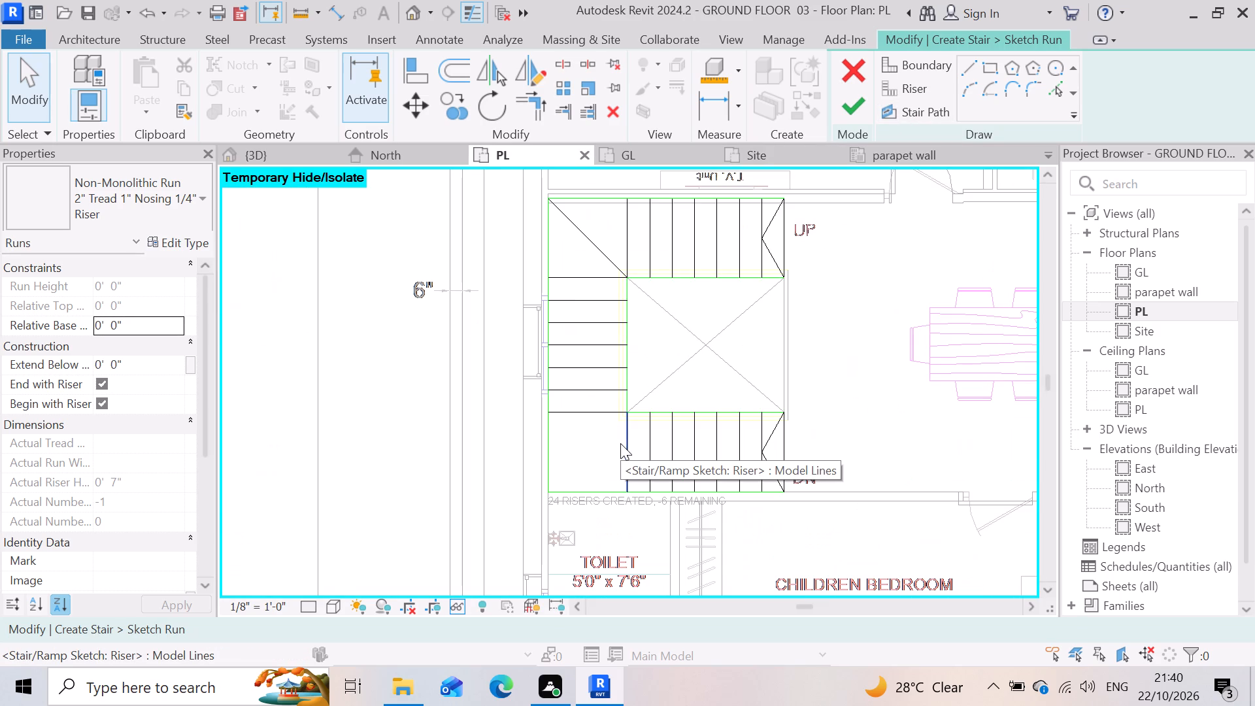
{"action": "left_click", "coordinate": [931, 109]}
{"action": "left_click", "coordinate": [950, 84]}
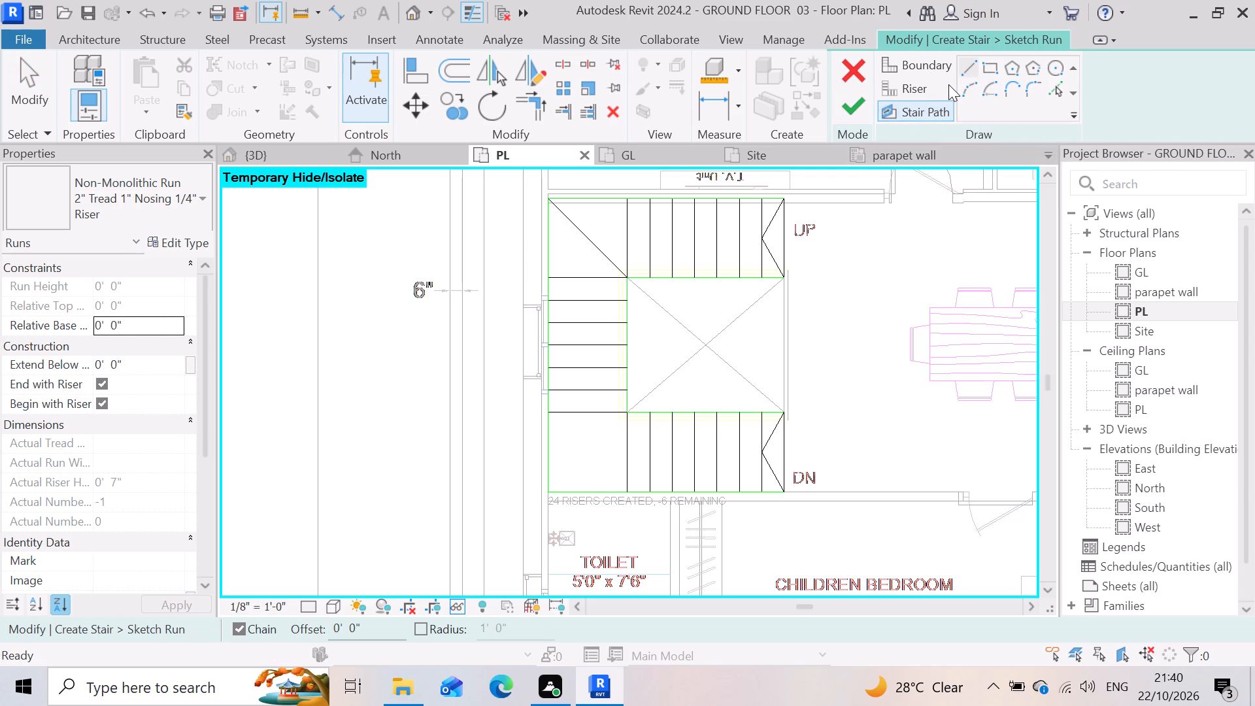
{"action": "left_click", "coordinate": [965, 68]}
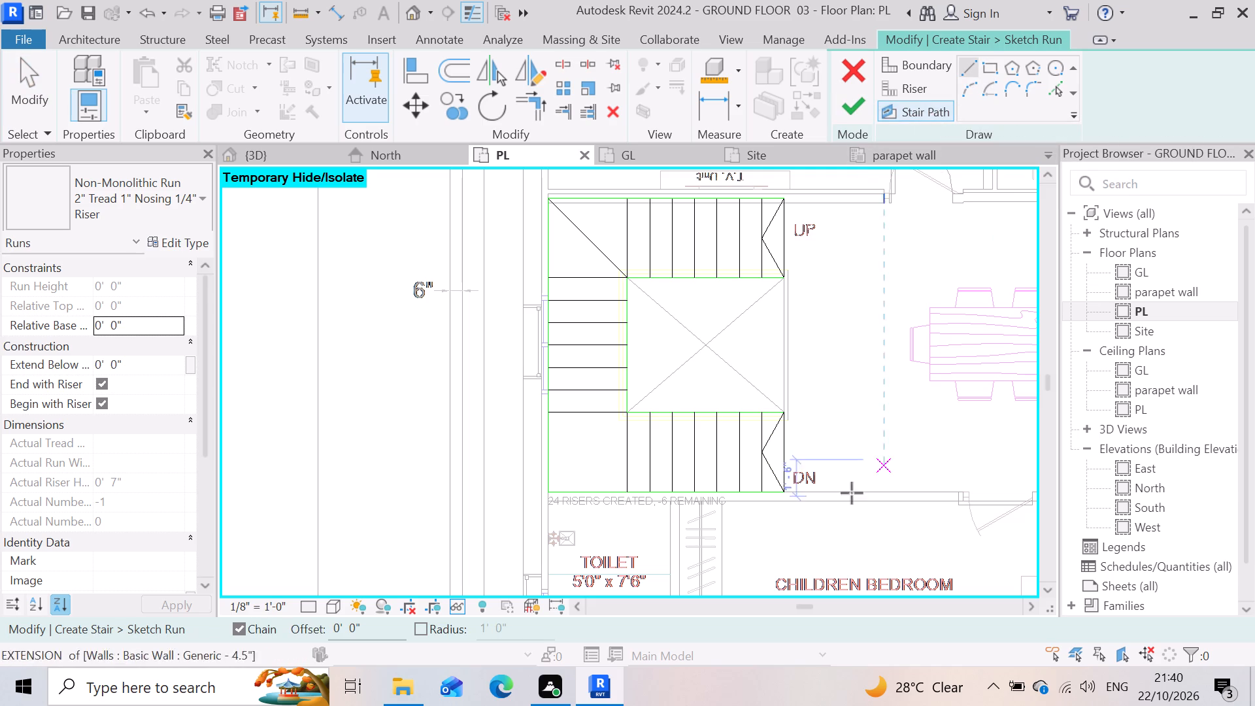
{"action": "scroll", "coordinate": [802, 545], "scroll_direction": "up", "scroll_amount": 8}
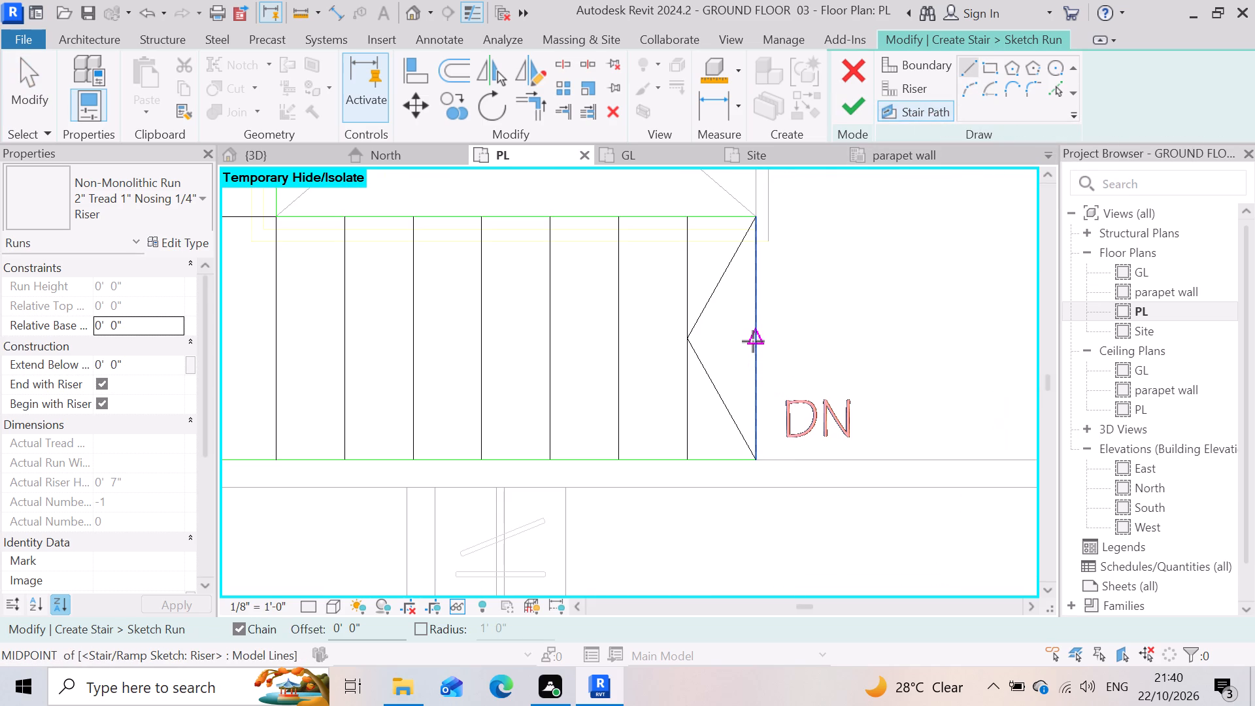
{"action": "left_click", "coordinate": [754, 330]}
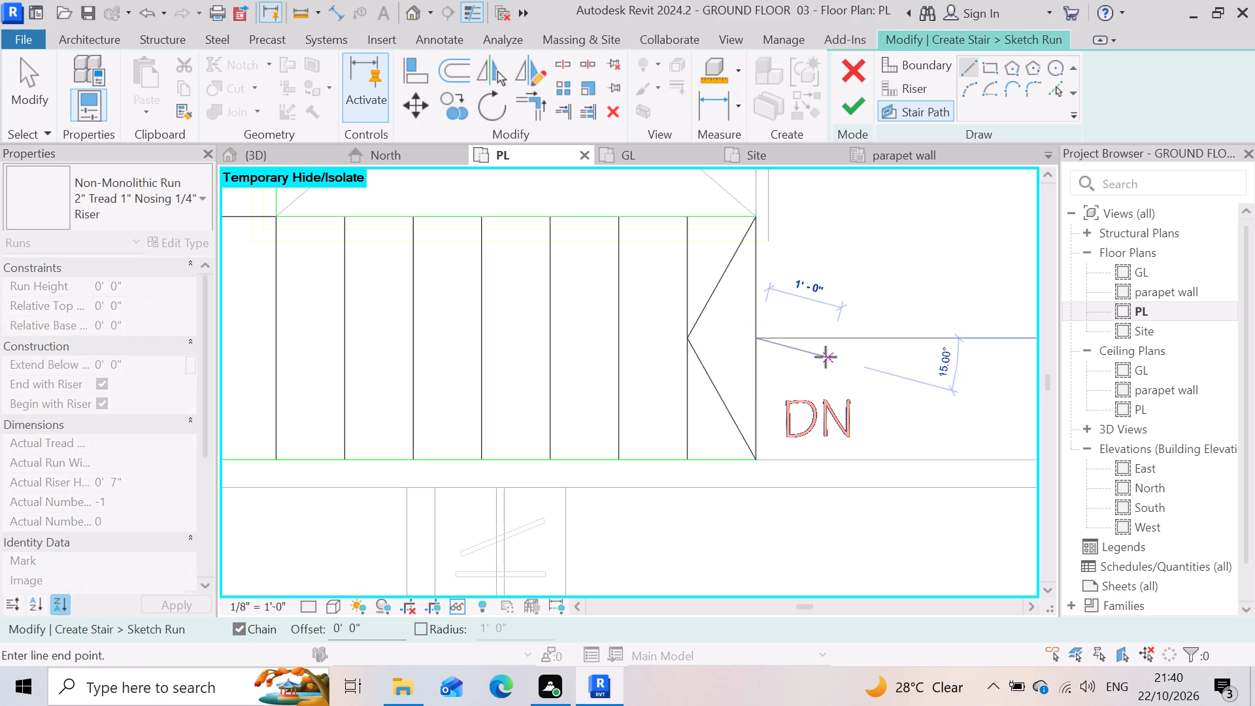
{"action": "scroll", "coordinate": [826, 357], "scroll_direction": "down", "scroll_amount": 7}
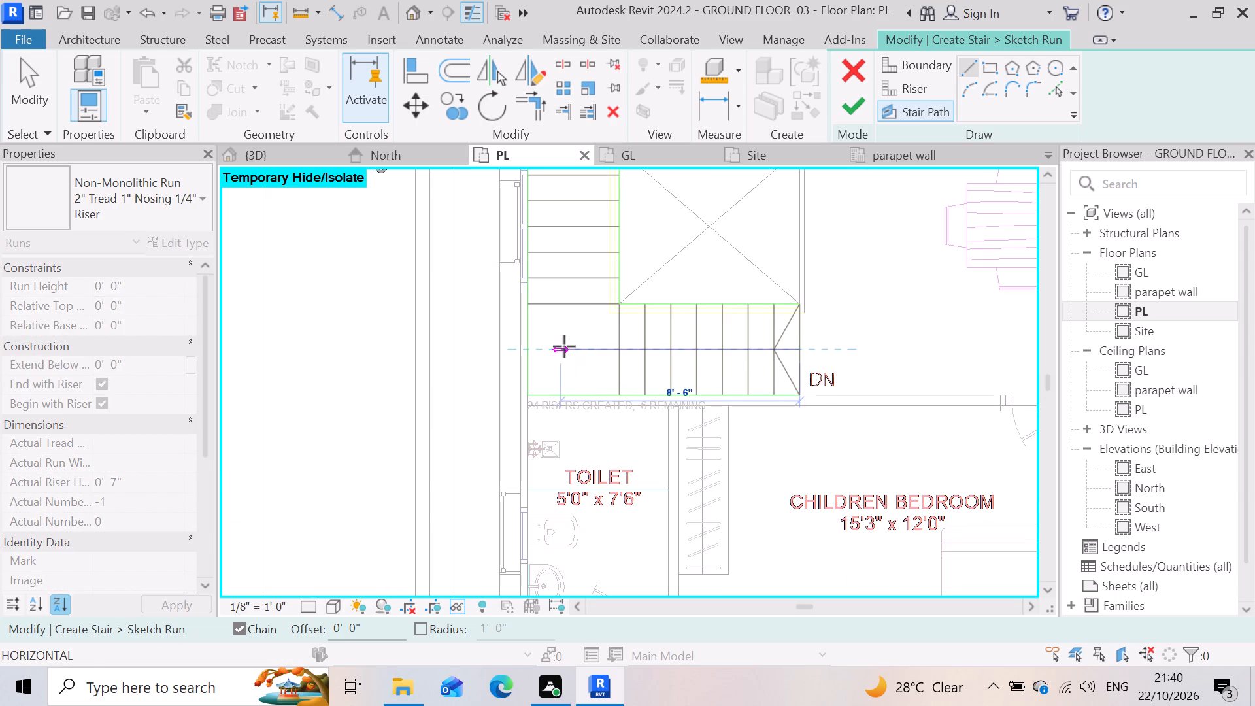
{"action": "left_click", "coordinate": [563, 348]}
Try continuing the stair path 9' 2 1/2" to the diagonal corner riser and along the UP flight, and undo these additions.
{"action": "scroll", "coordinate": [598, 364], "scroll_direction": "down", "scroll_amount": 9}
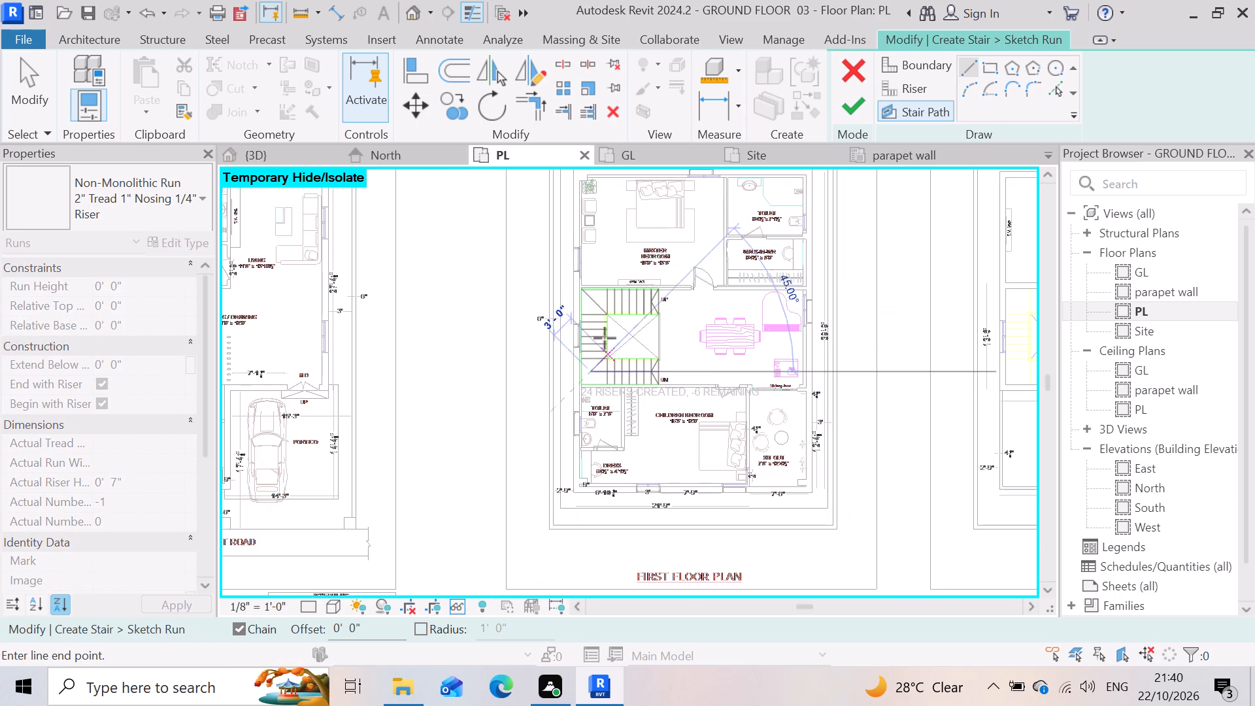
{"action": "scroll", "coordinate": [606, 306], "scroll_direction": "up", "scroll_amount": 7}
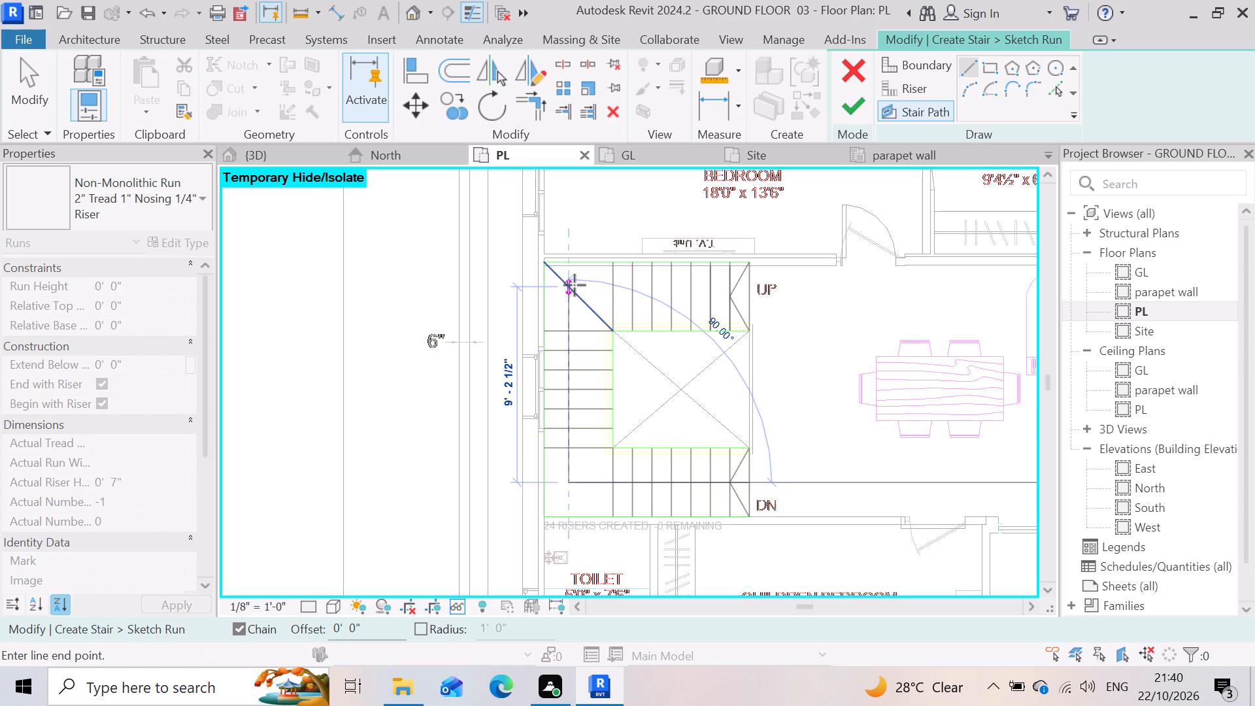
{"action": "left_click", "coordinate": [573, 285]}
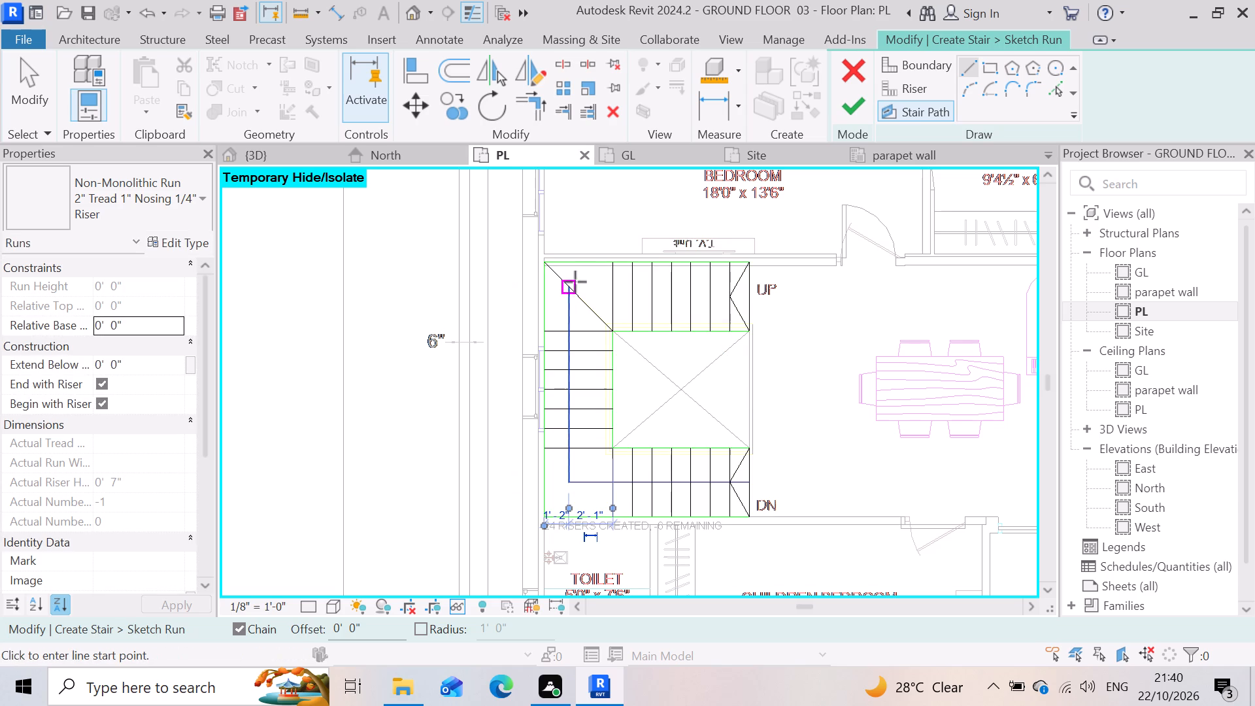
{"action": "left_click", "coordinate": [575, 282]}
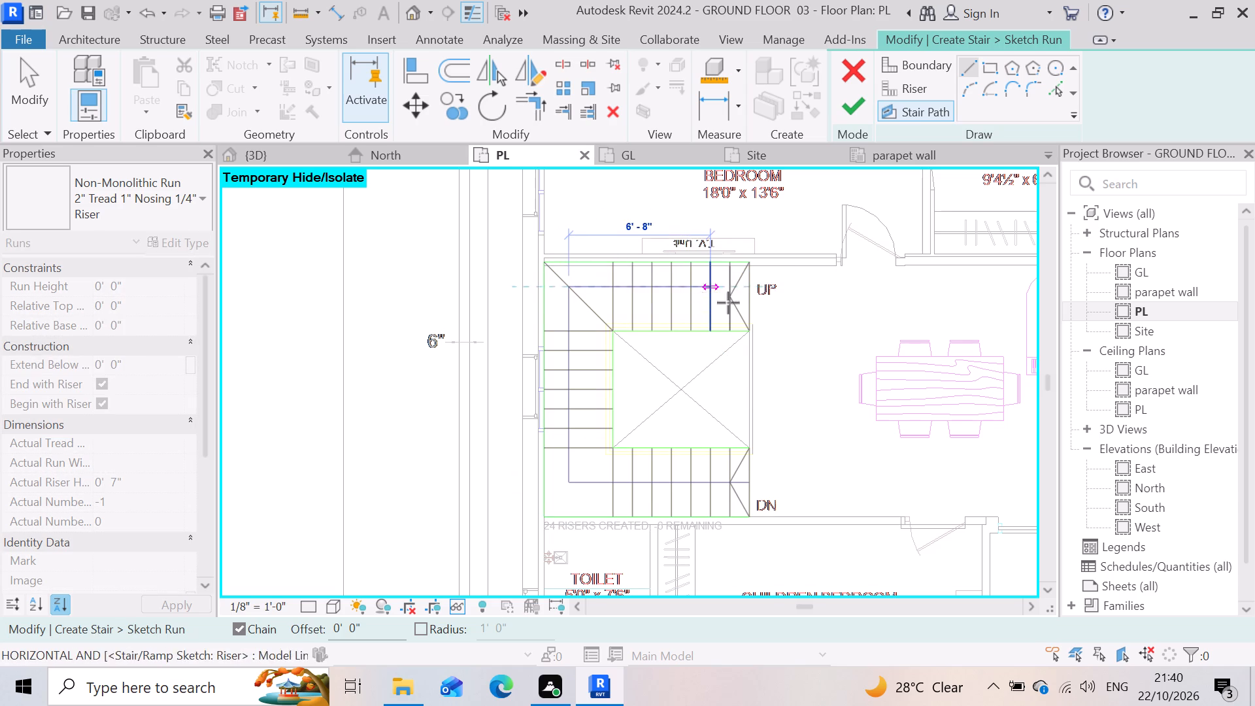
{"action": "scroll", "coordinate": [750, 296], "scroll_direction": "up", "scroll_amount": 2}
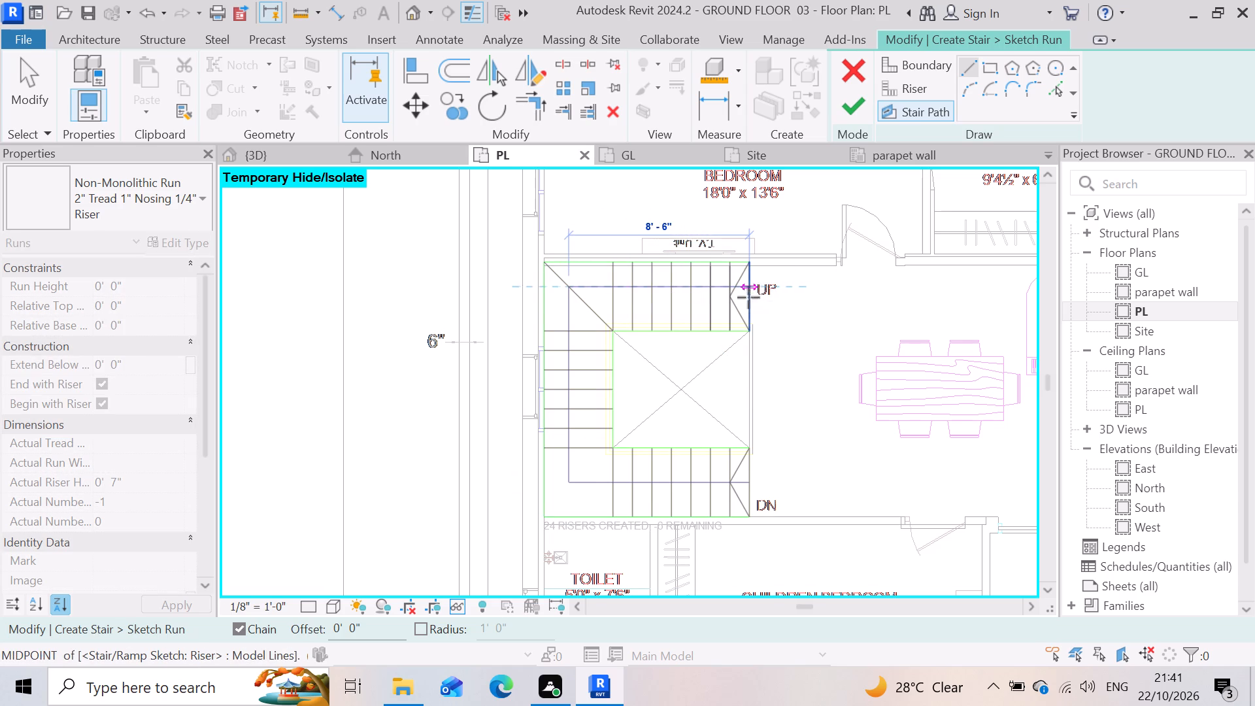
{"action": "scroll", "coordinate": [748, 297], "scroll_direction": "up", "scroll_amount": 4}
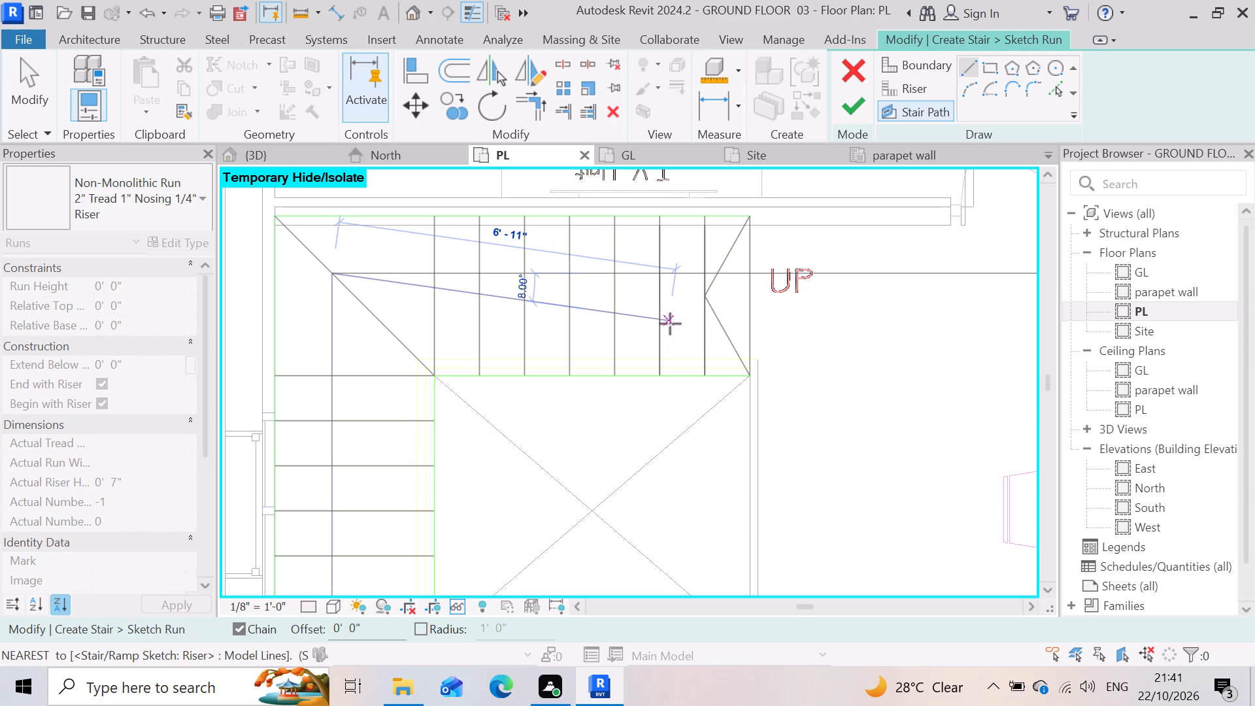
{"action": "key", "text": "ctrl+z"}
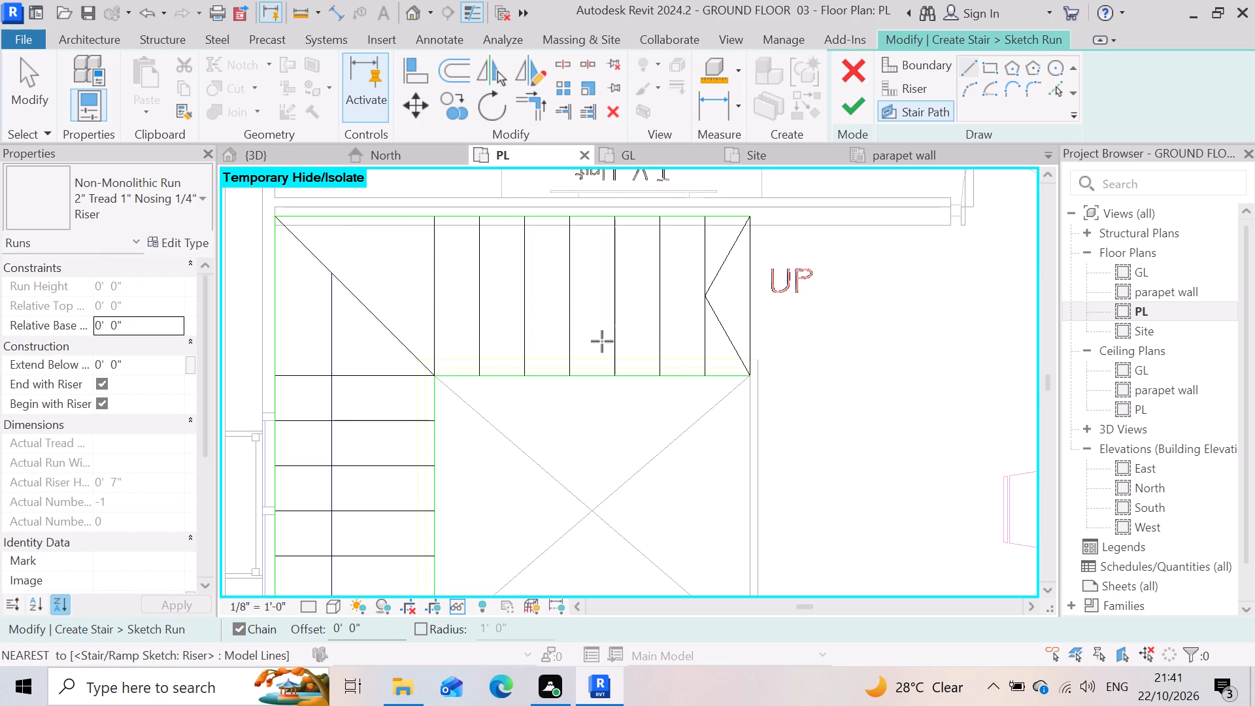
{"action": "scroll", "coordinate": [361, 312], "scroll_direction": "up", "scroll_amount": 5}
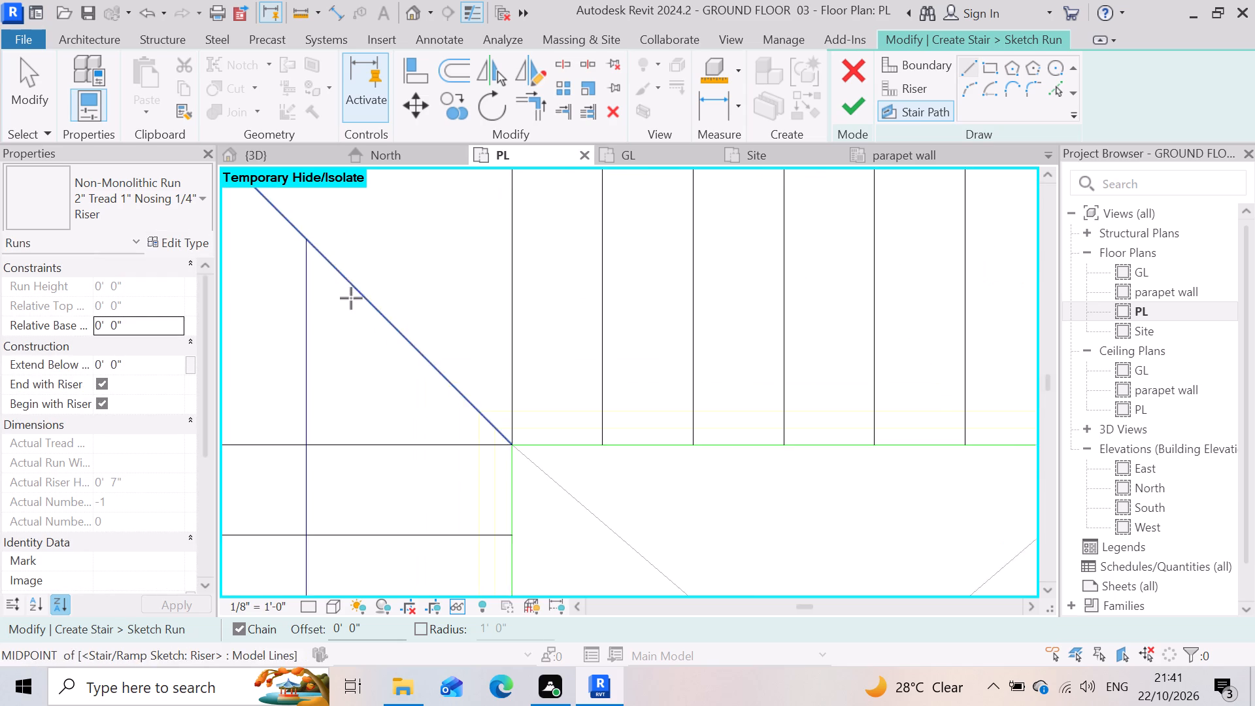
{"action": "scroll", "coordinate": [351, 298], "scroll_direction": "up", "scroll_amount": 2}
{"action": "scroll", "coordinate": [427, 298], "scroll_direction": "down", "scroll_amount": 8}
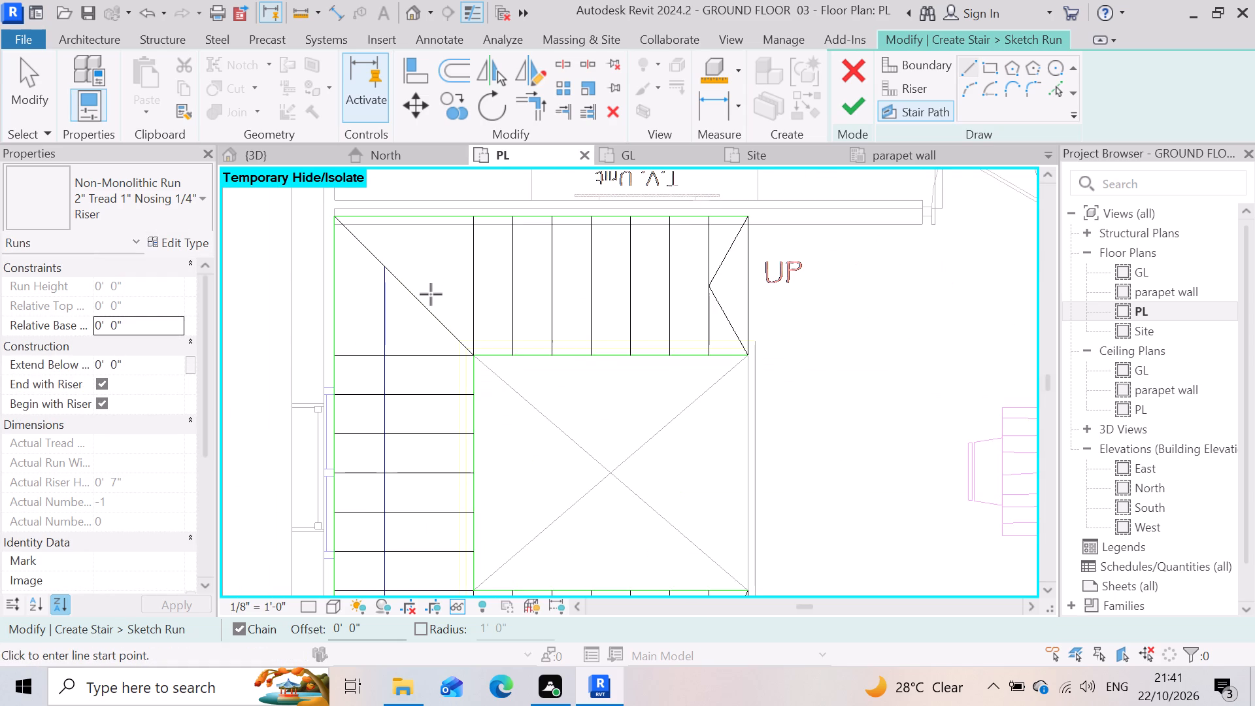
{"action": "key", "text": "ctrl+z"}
Sketch the middle flight's stair path about 9' 2 1/2" long, from the DN path's landing end to the diagonal corner riser.
{"action": "scroll", "coordinate": [688, 333], "scroll_direction": "down", "scroll_amount": 4}
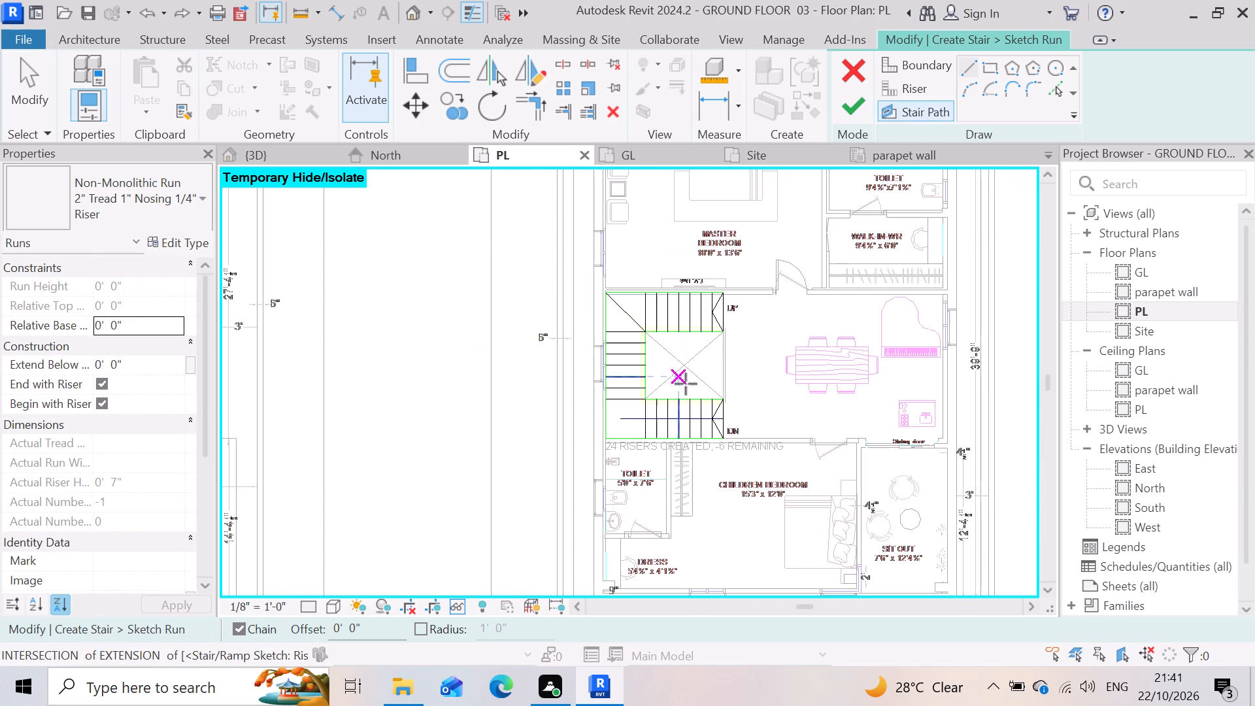
{"action": "scroll", "coordinate": [640, 414], "scroll_direction": "up", "scroll_amount": 7}
{"action": "left_click", "coordinate": [597, 432]}
{"action": "scroll", "coordinate": [607, 446], "scroll_direction": "down", "scroll_amount": 2}
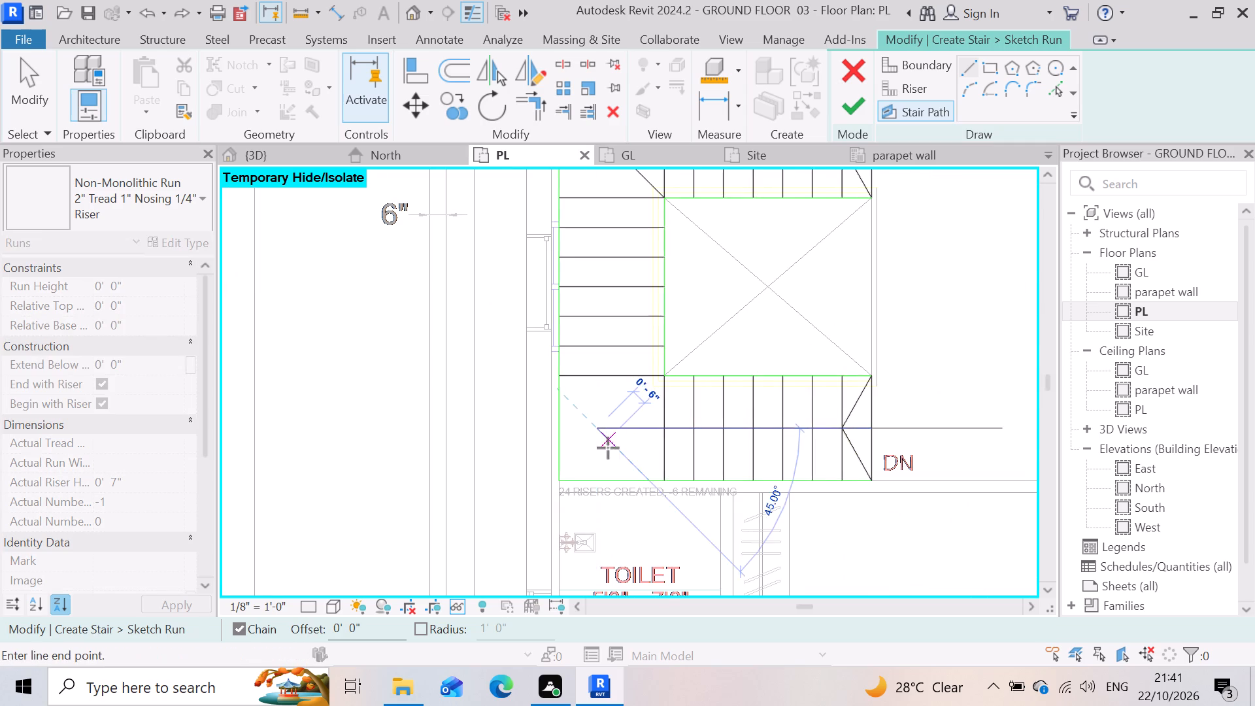
{"action": "scroll", "coordinate": [608, 448], "scroll_direction": "down", "scroll_amount": 7}
{"action": "scroll", "coordinate": [609, 390], "scroll_direction": "up", "scroll_amount": 7}
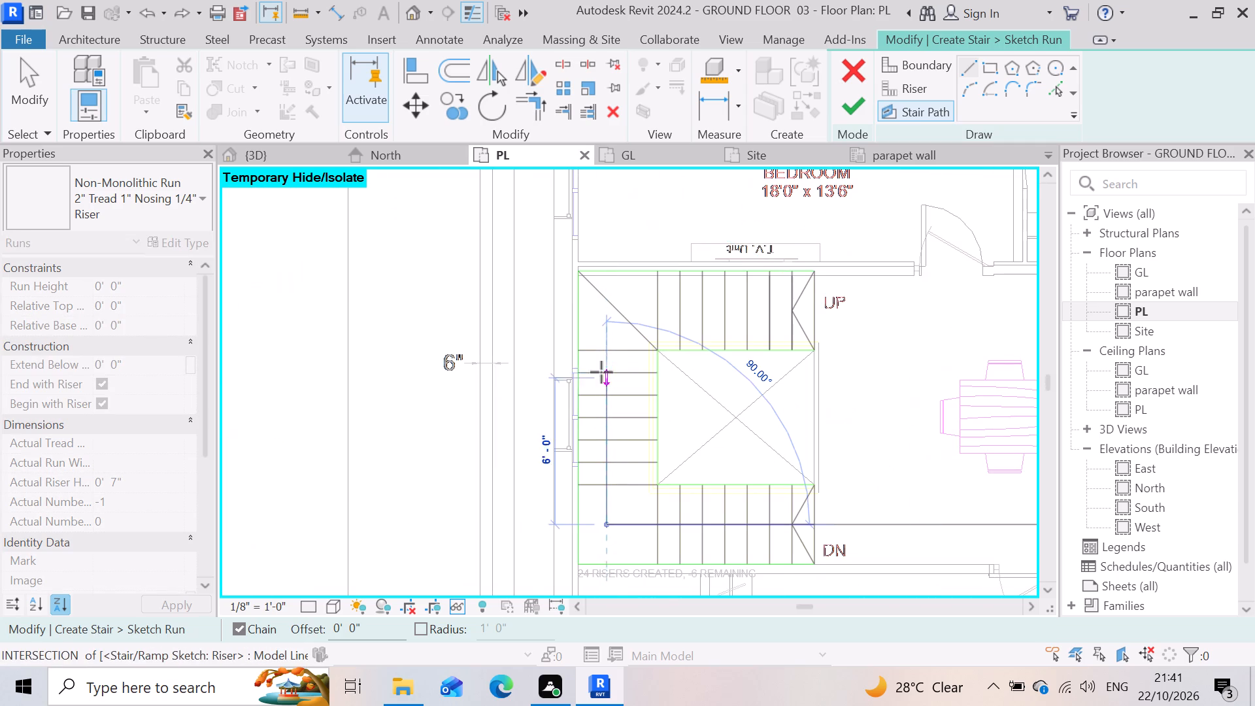
{"action": "left_click", "coordinate": [605, 309]}
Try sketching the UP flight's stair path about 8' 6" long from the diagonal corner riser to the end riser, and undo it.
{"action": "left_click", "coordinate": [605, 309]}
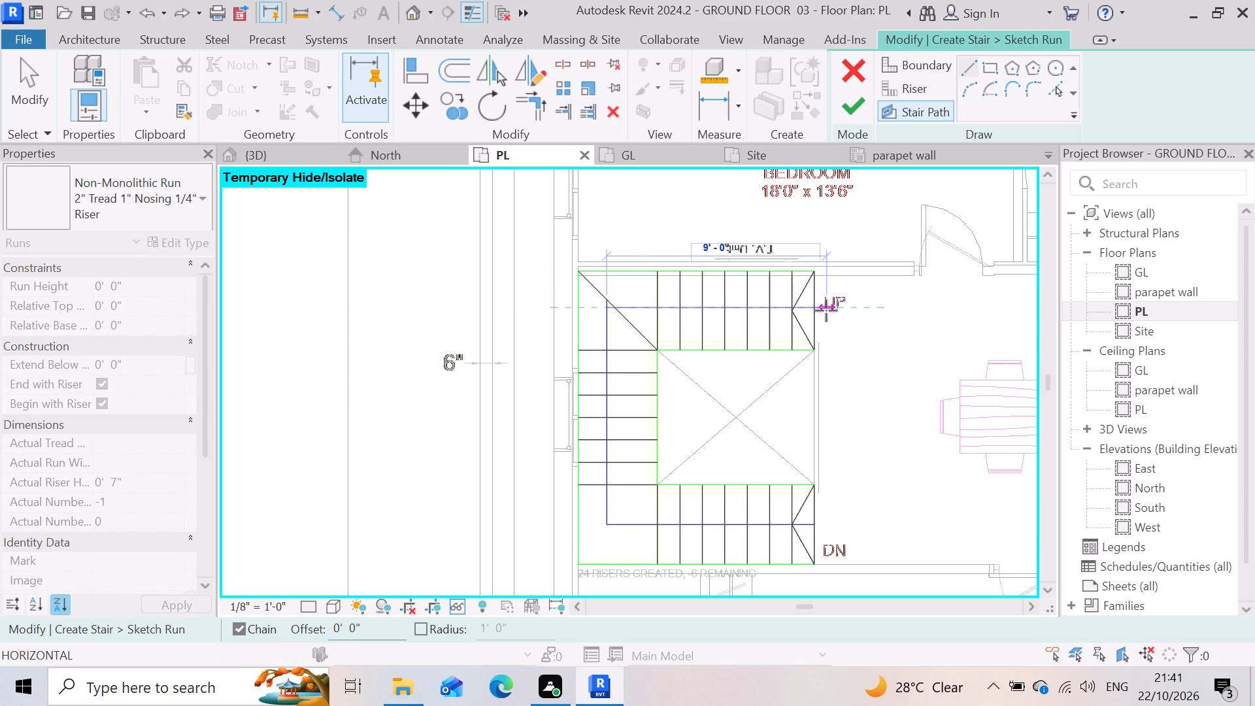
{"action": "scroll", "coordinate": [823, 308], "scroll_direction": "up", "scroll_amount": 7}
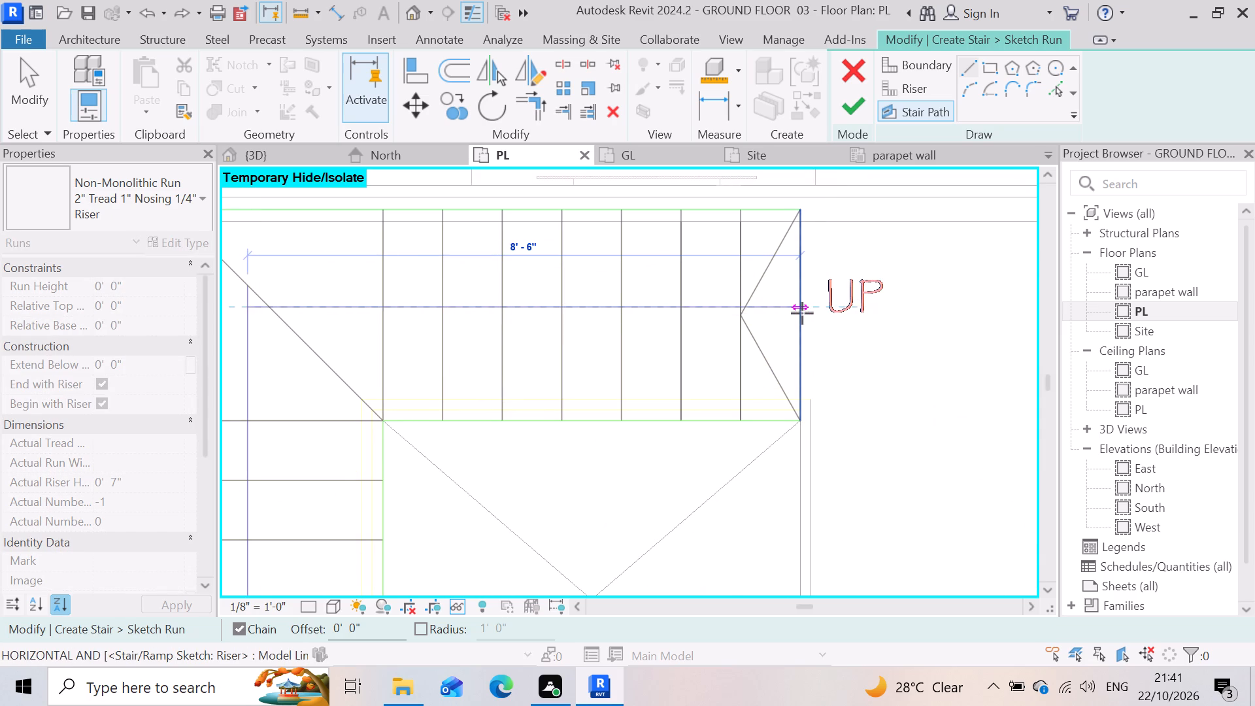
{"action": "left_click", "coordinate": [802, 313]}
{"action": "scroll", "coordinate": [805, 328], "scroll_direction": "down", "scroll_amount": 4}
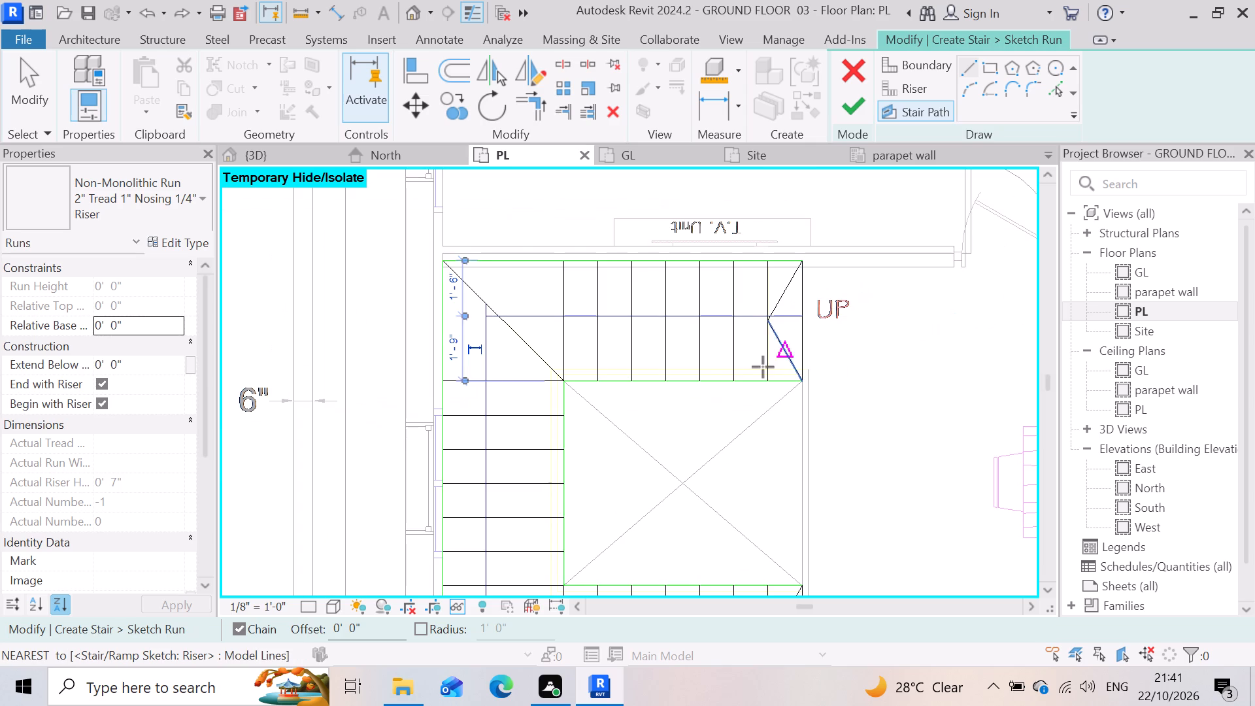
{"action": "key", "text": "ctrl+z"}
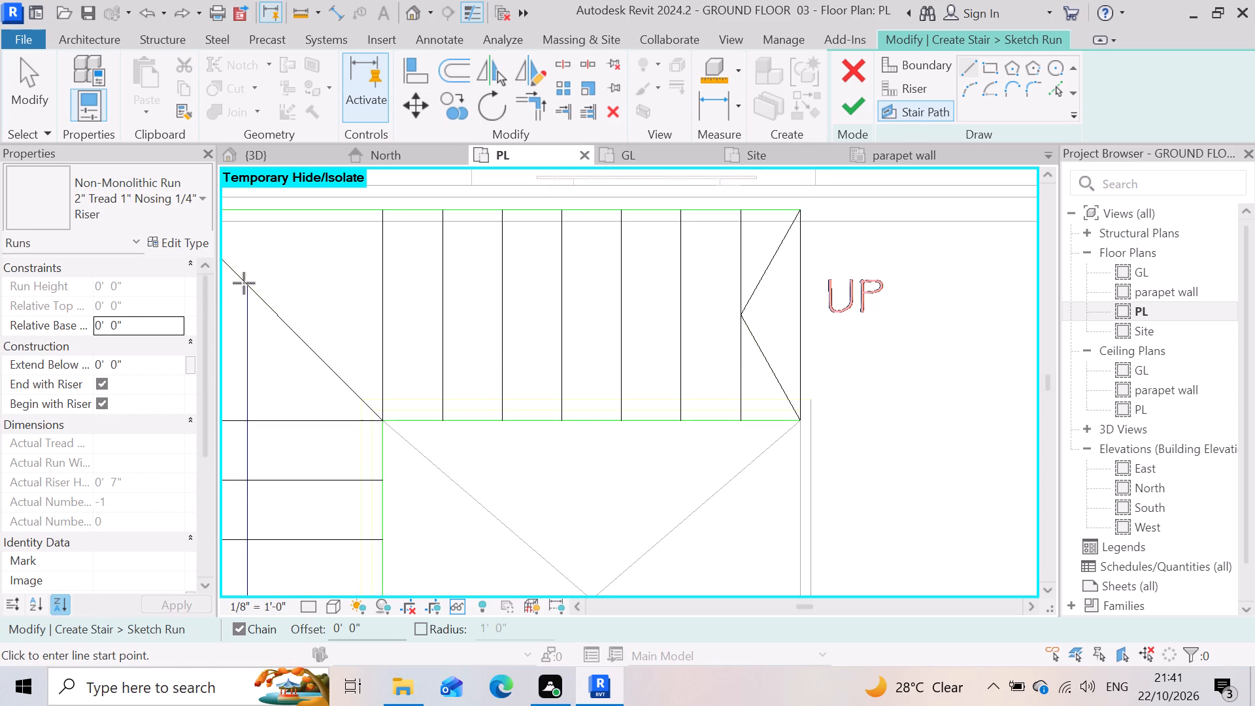
Sketch the UP flight's stair path about 8' 6" long, from the middle path's end on the diagonal corner riser to the flight's end riser.
{"action": "scroll", "coordinate": [245, 282], "scroll_direction": "up", "scroll_amount": 7}
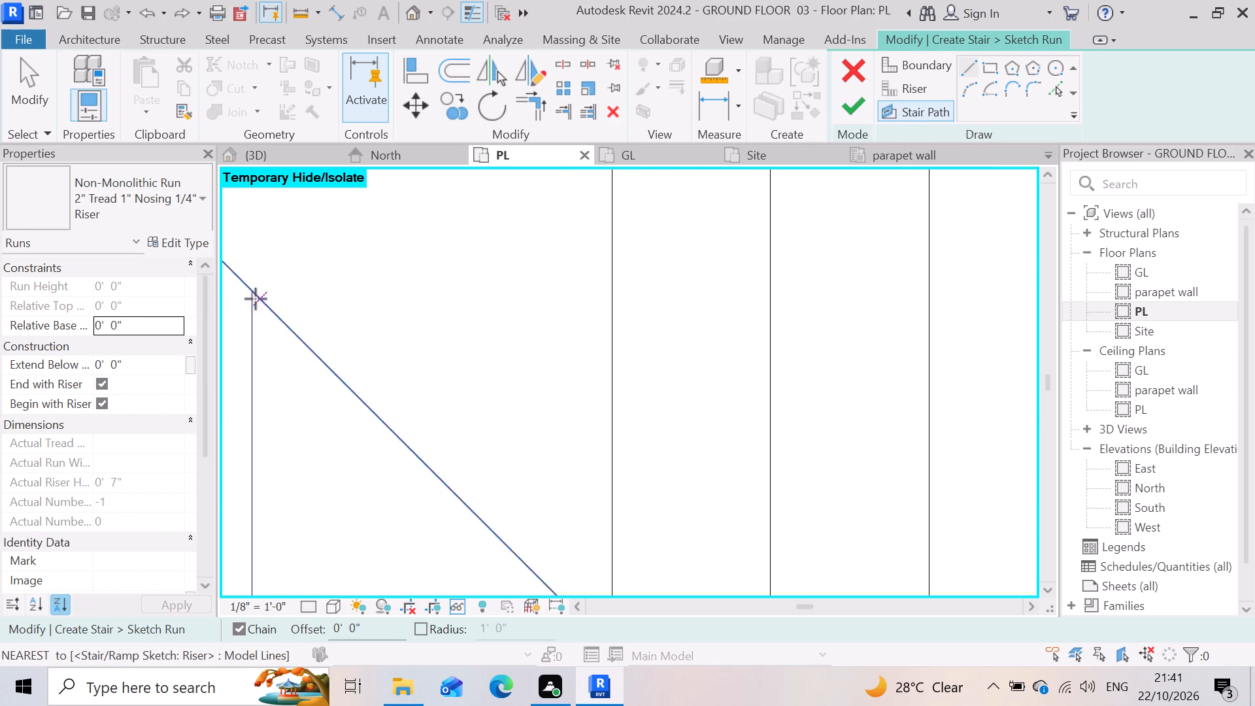
{"action": "left_click", "coordinate": [254, 291]}
{"action": "scroll", "coordinate": [289, 341], "scroll_direction": "down", "scroll_amount": 10}
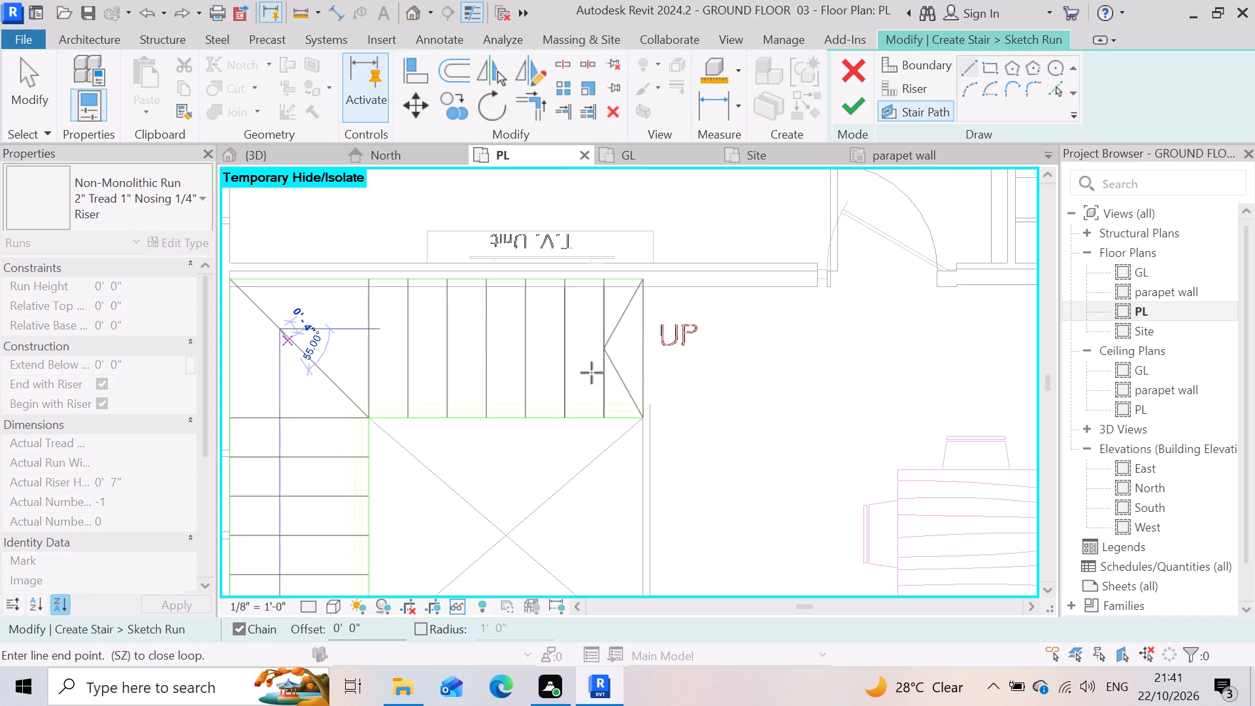
{"action": "scroll", "coordinate": [645, 326], "scroll_direction": "up", "scroll_amount": 3}
{"action": "left_click", "coordinate": [641, 334]}
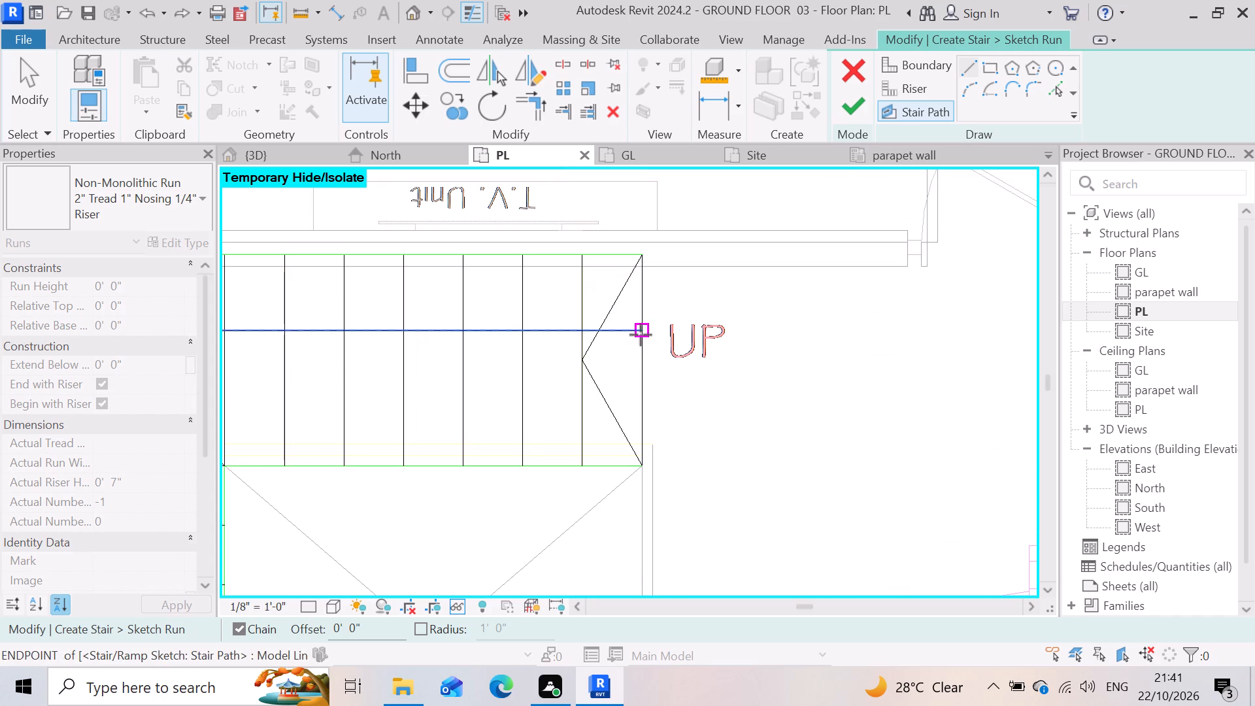
{"action": "scroll", "coordinate": [647, 350], "scroll_direction": "down", "scroll_amount": 6}
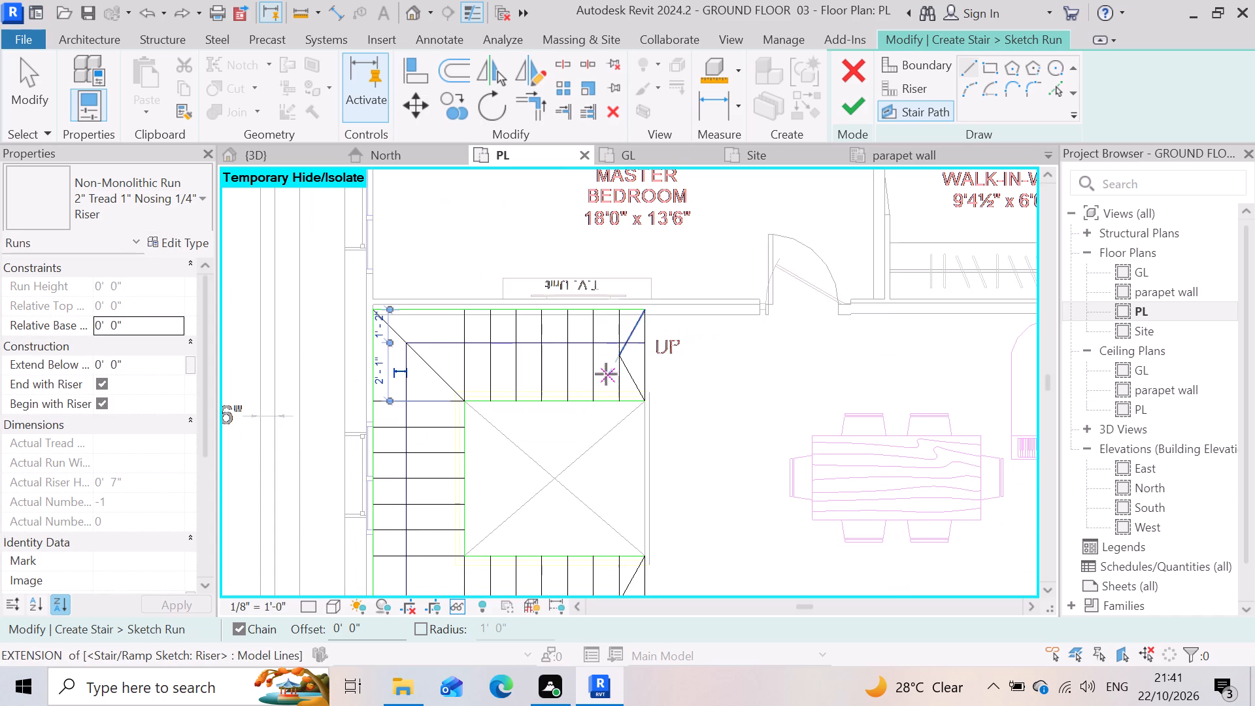
{"action": "scroll", "coordinate": [590, 422], "scroll_direction": "up", "scroll_amount": 4}
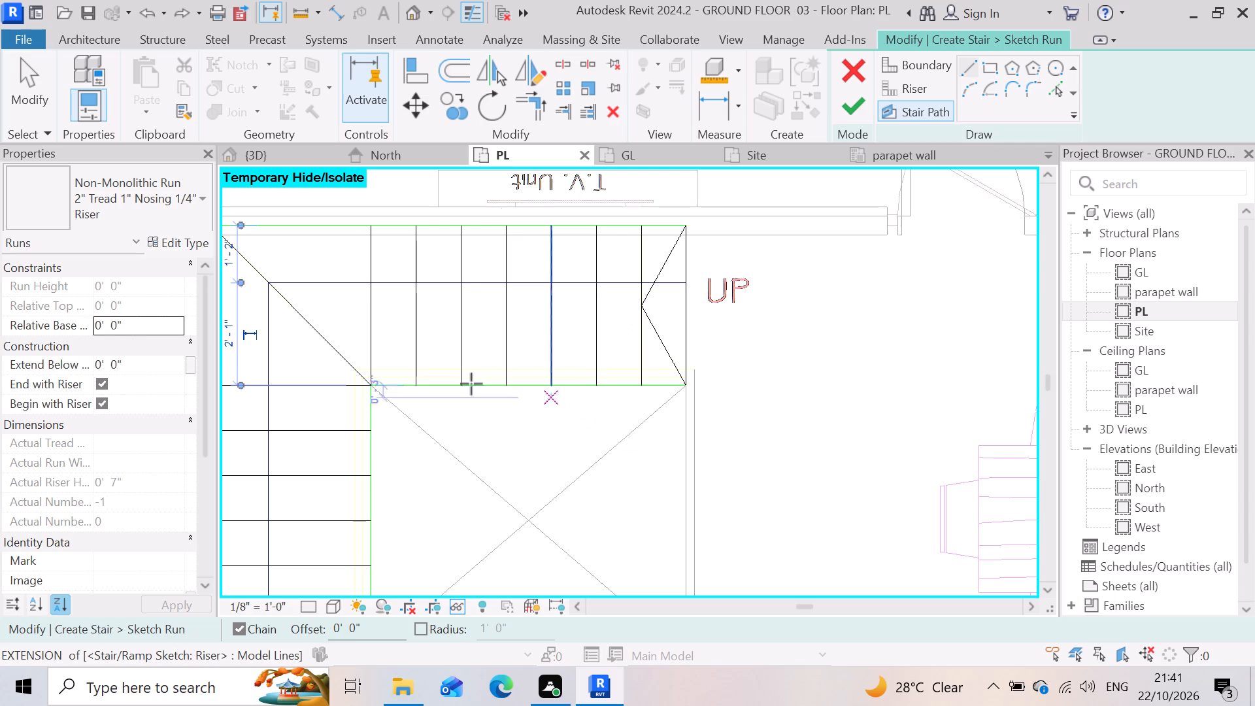
{"action": "scroll", "coordinate": [280, 276], "scroll_direction": "up", "scroll_amount": 10}
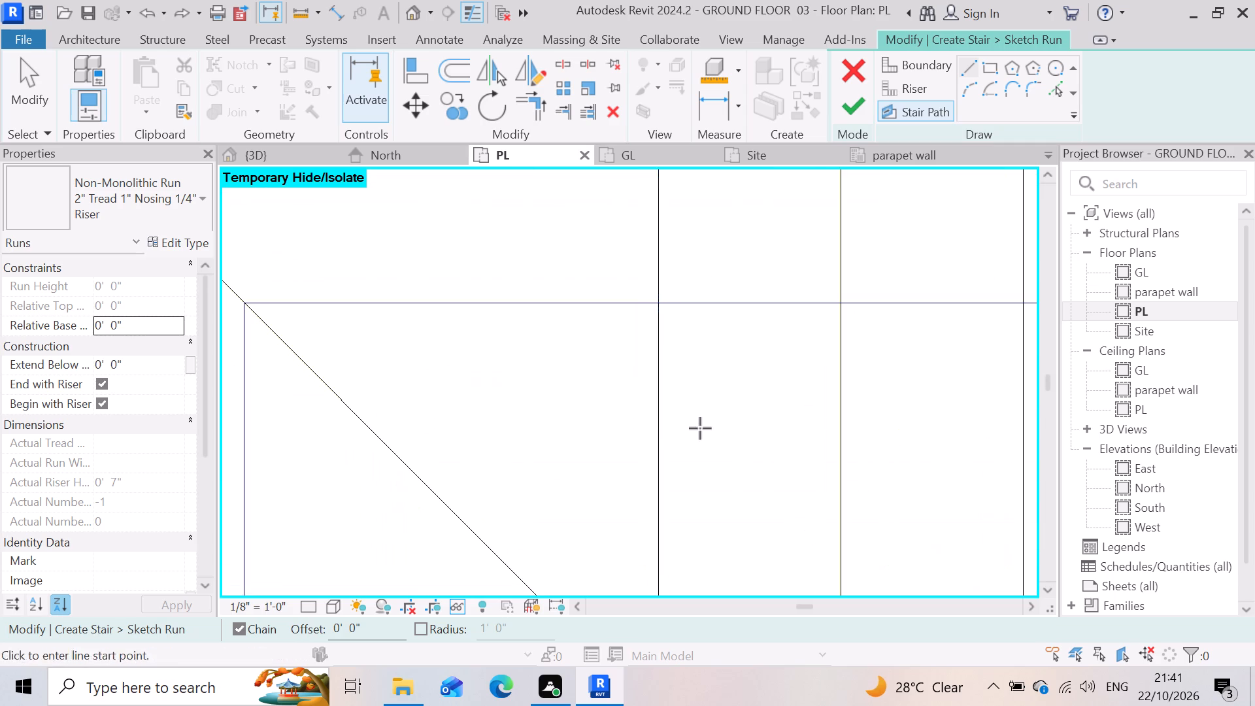
{"action": "scroll", "coordinate": [662, 424], "scroll_direction": "down", "scroll_amount": 13}
{"action": "scroll", "coordinate": [563, 422], "scroll_direction": "down", "scroll_amount": 3}
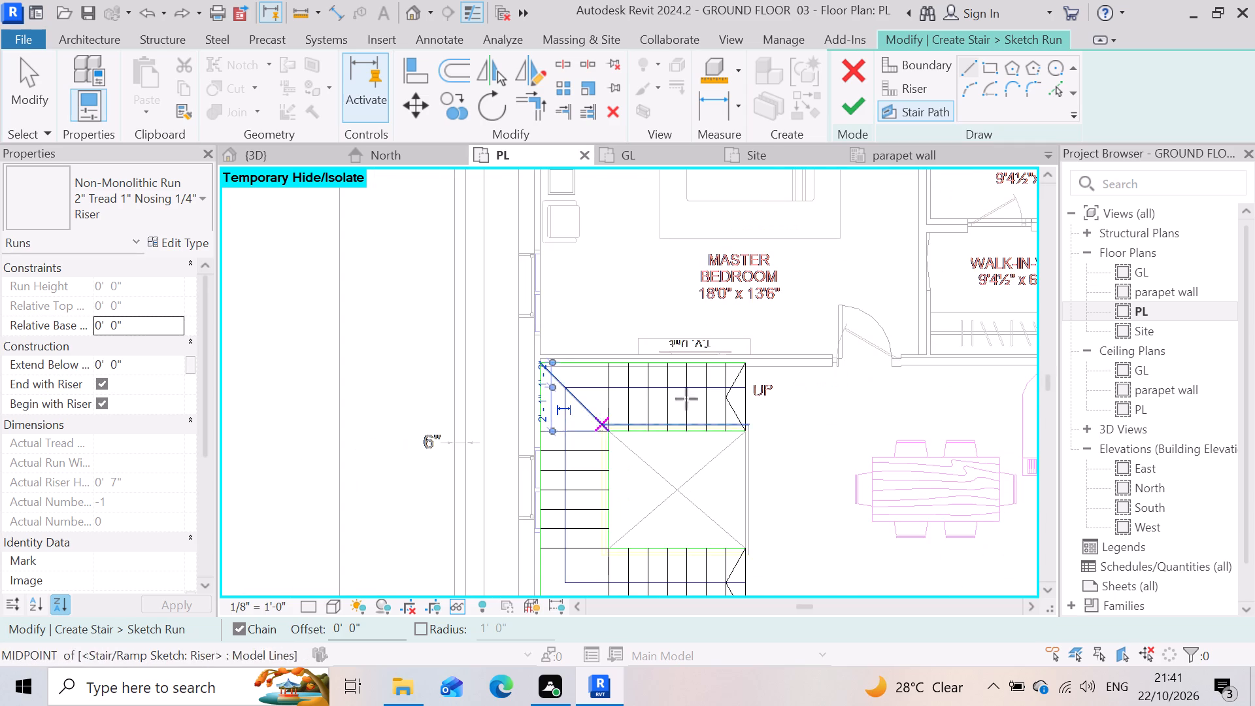
Finish the run sketch and complete the stair.
{"action": "left_click", "coordinate": [858, 109]}
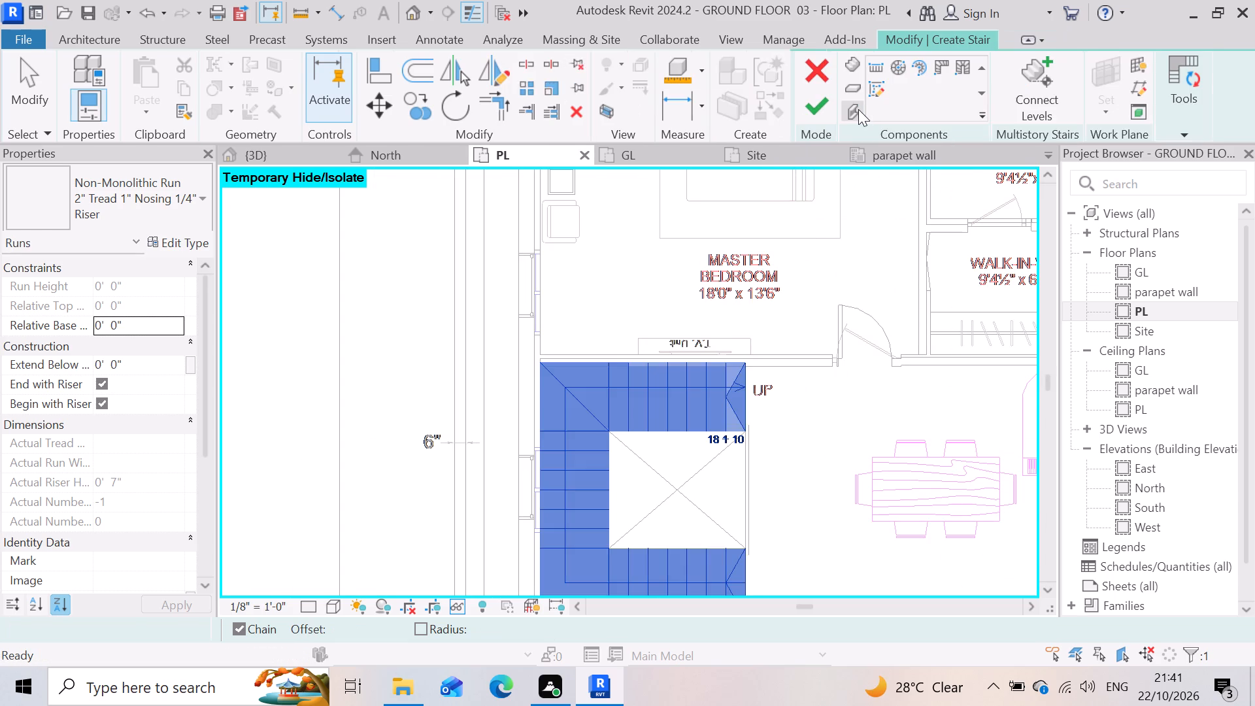
{"action": "scroll", "coordinate": [649, 375], "scroll_direction": "down", "scroll_amount": 3}
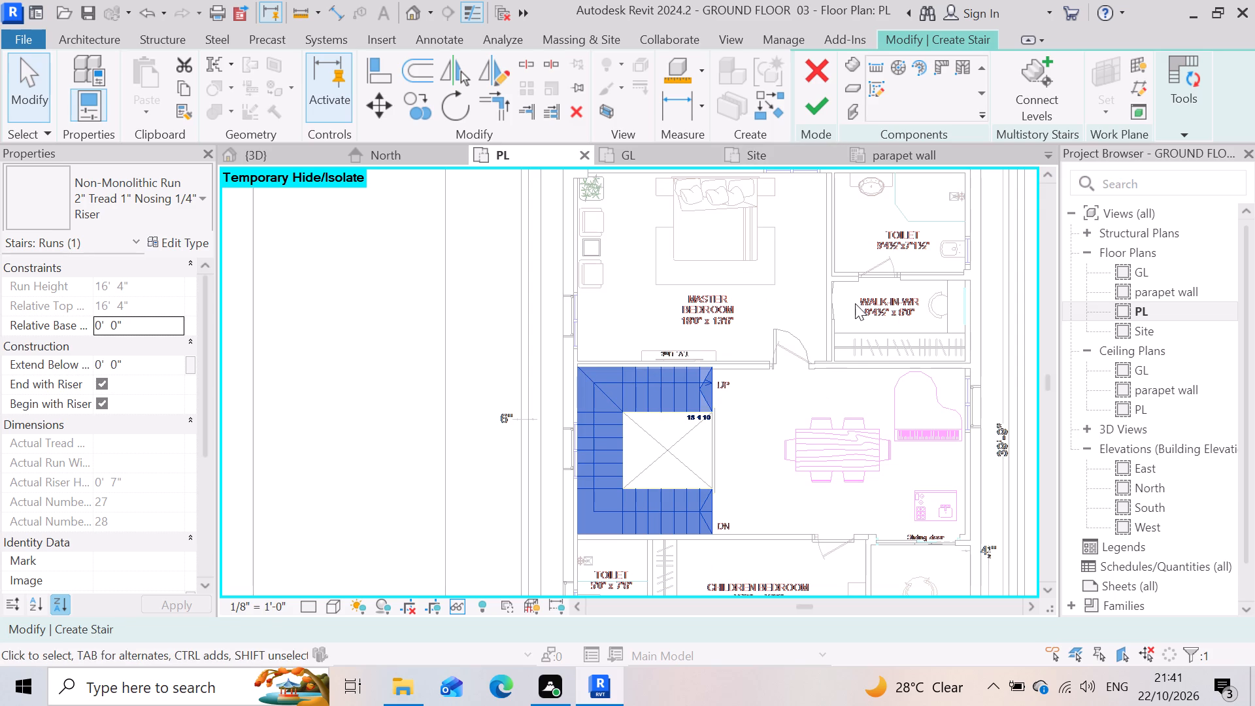
{"action": "left_click", "coordinate": [814, 108]}
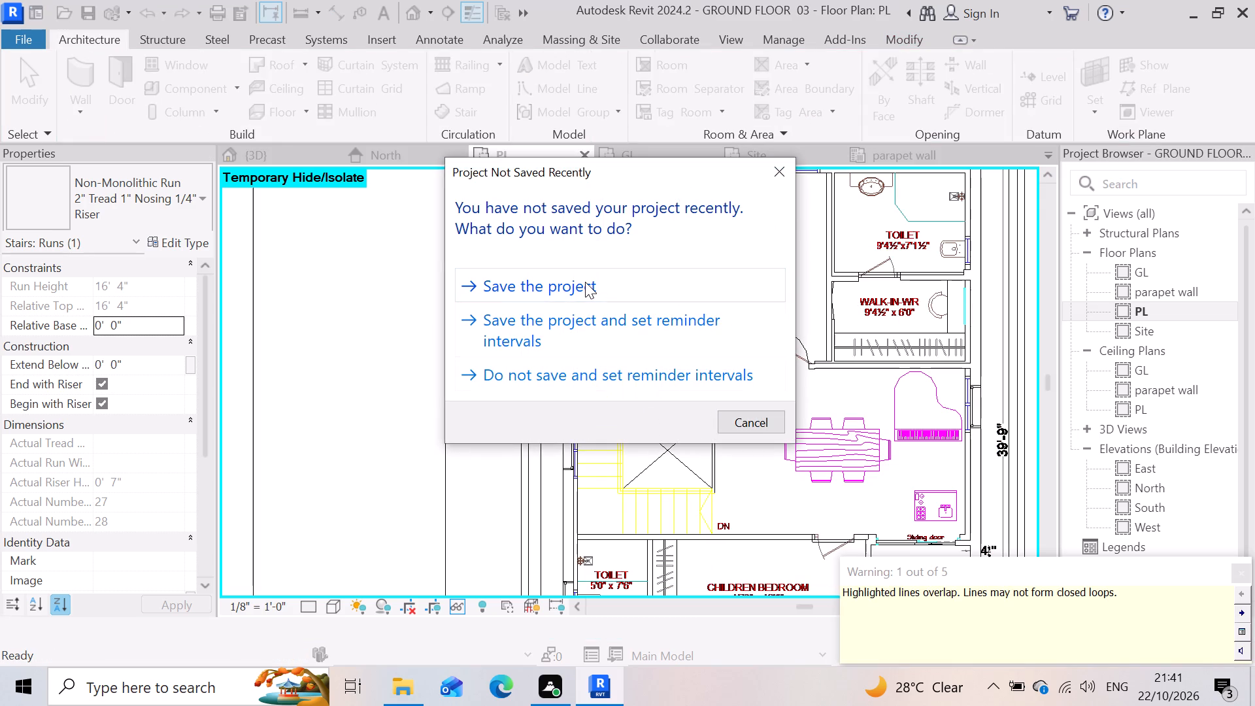
Save the project.
{"action": "left_click", "coordinate": [585, 282]}
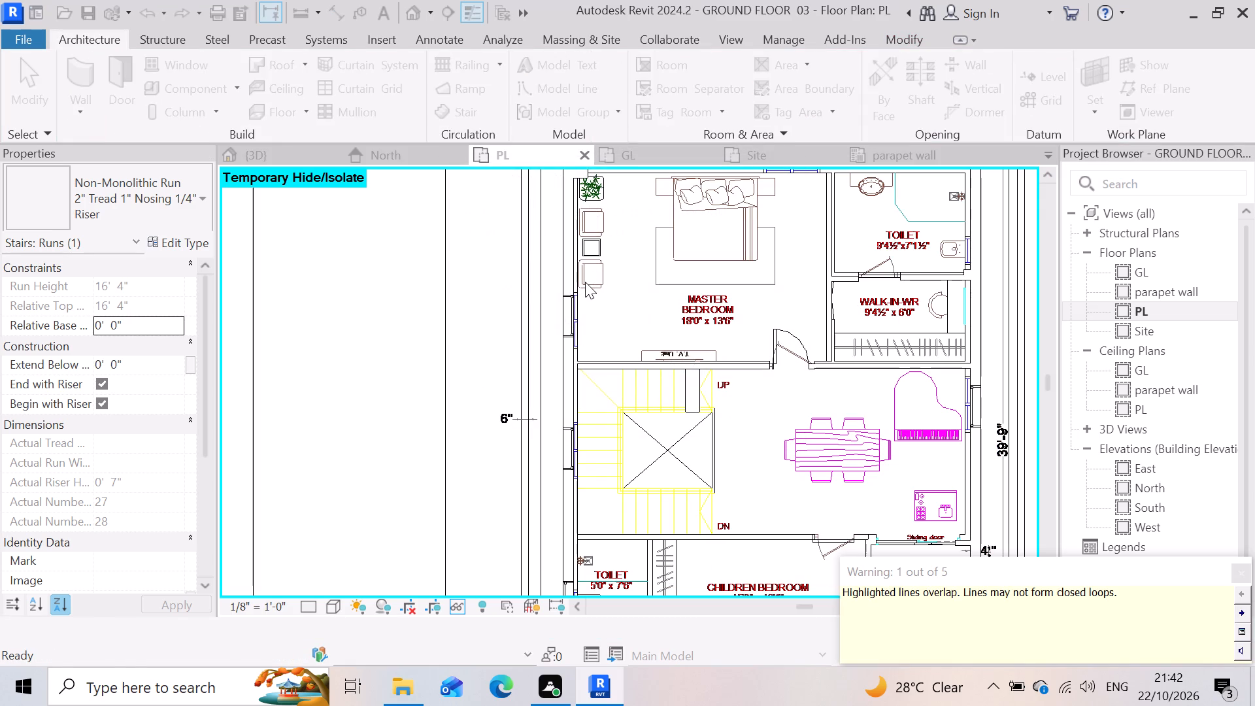
Close the Site and parapet wall plan views.
{"action": "scroll", "coordinate": [803, 461], "scroll_direction": "up", "scroll_amount": 3}
{"action": "scroll", "coordinate": [602, 356], "scroll_direction": "up", "scroll_amount": 4}
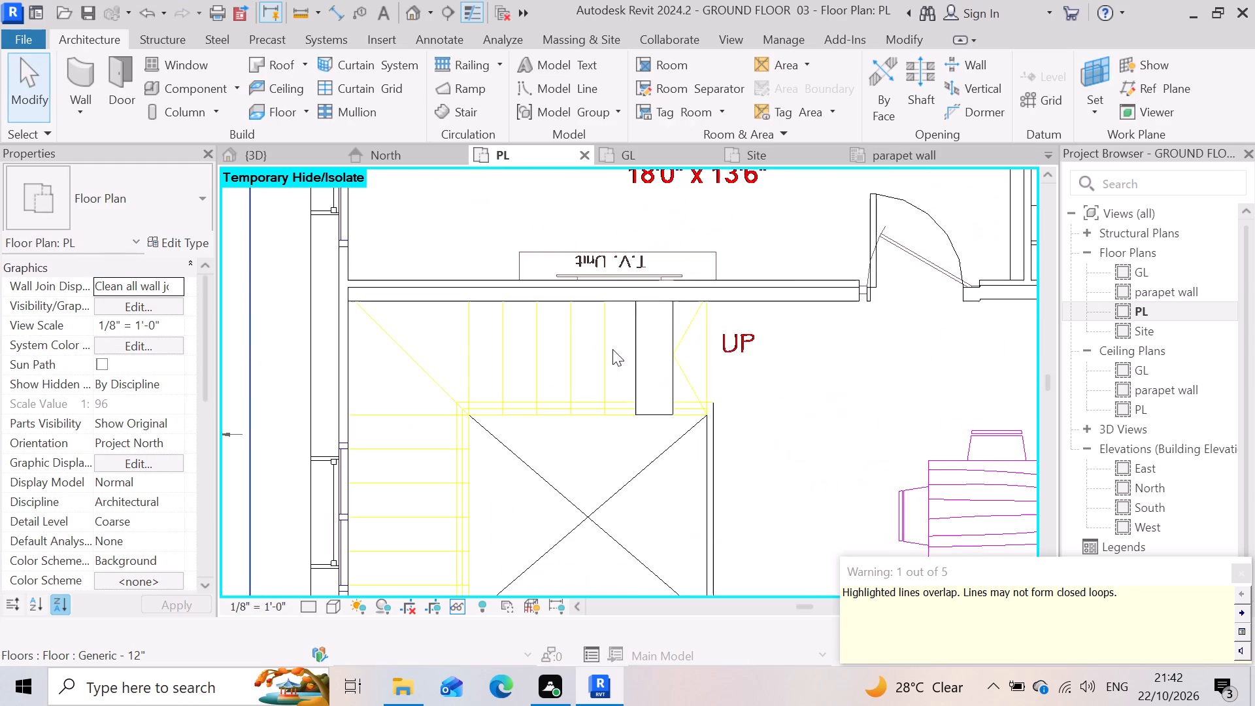
{"action": "scroll", "coordinate": [650, 352], "scroll_direction": "up", "scroll_amount": 4}
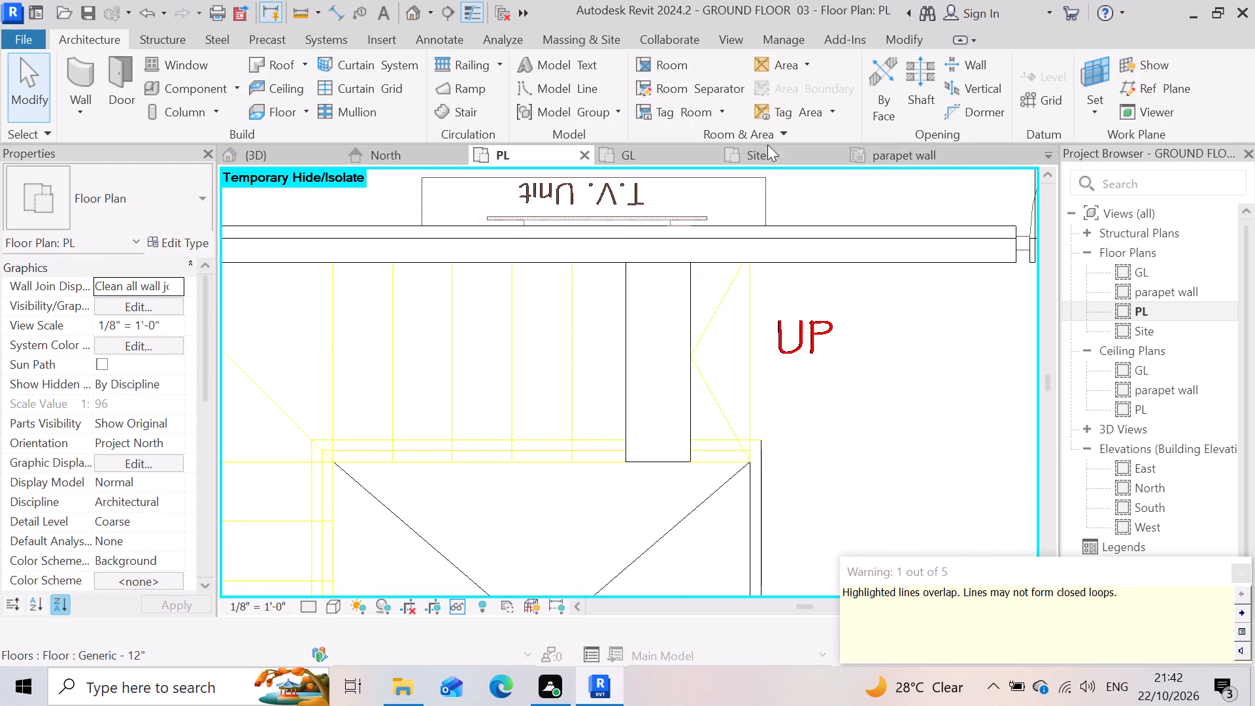
{"action": "left_click", "coordinate": [833, 155]}
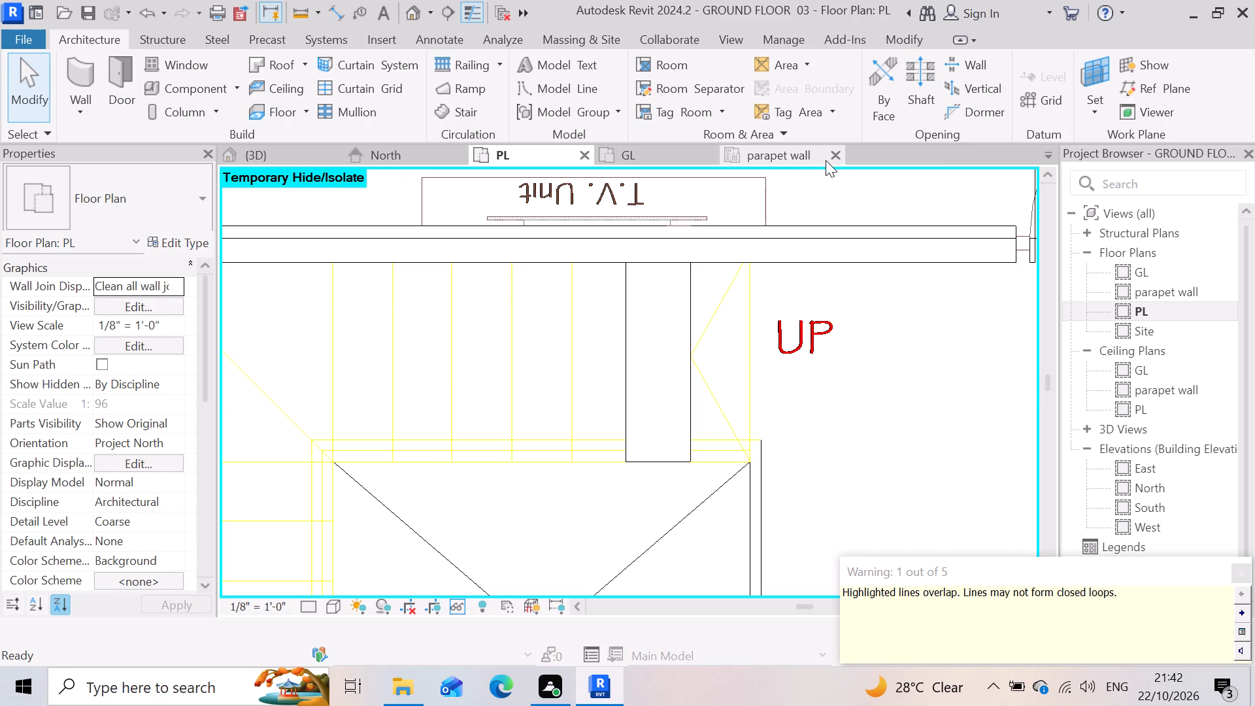
{"action": "left_click", "coordinate": [840, 149]}
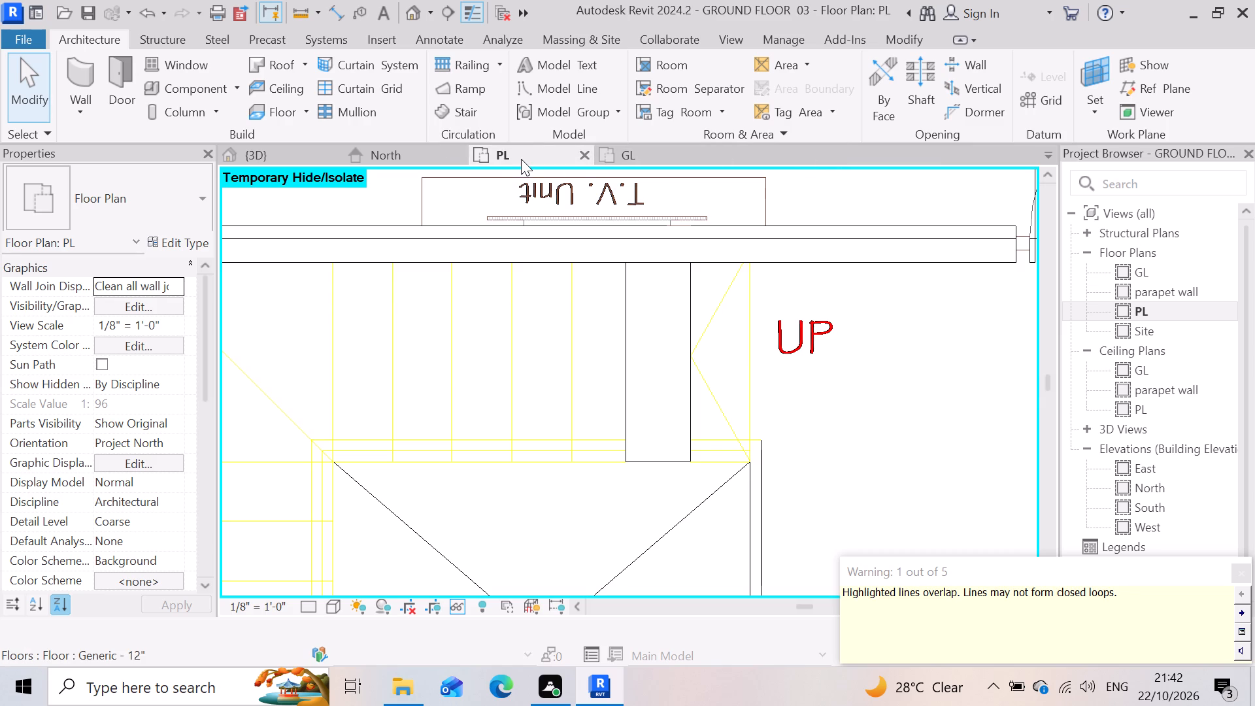
In the 3D view, examine the new stair and its railing between the interior walls.
{"action": "left_click", "coordinate": [285, 152]}
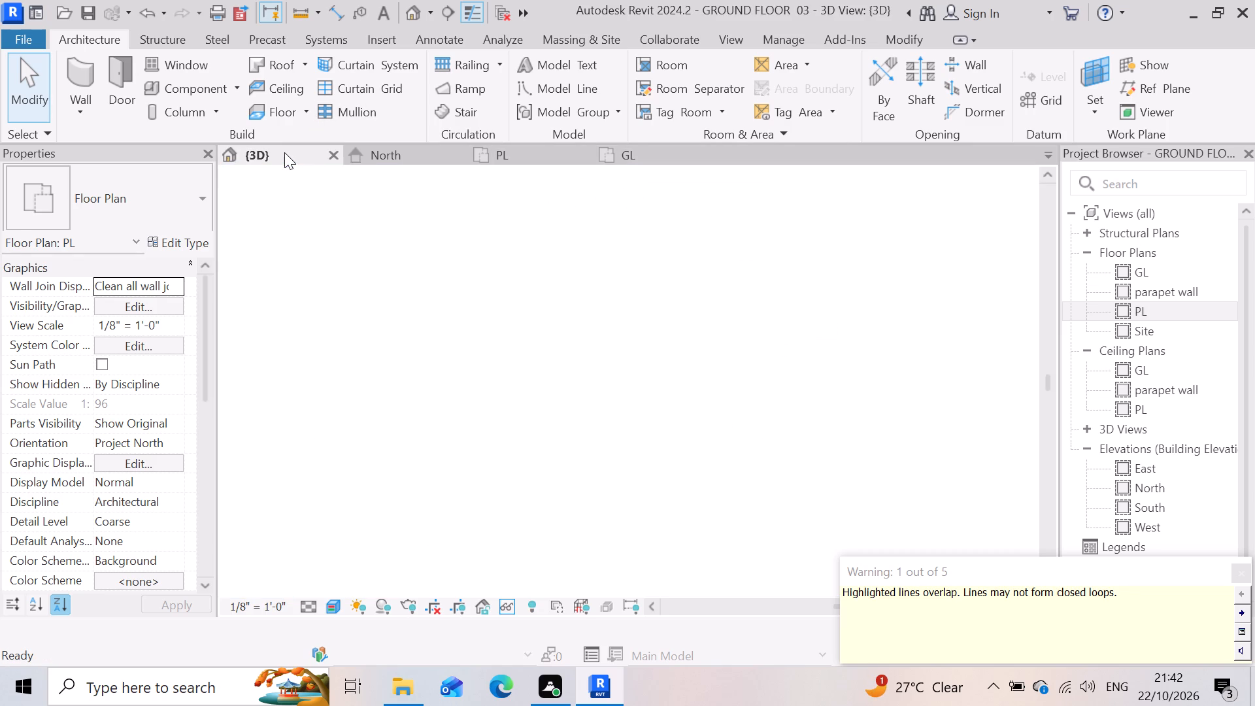
{"action": "scroll", "coordinate": [671, 456], "scroll_direction": "up", "scroll_amount": 2}
{"action": "scroll", "coordinate": [565, 475], "scroll_direction": "up", "scroll_amount": 3}
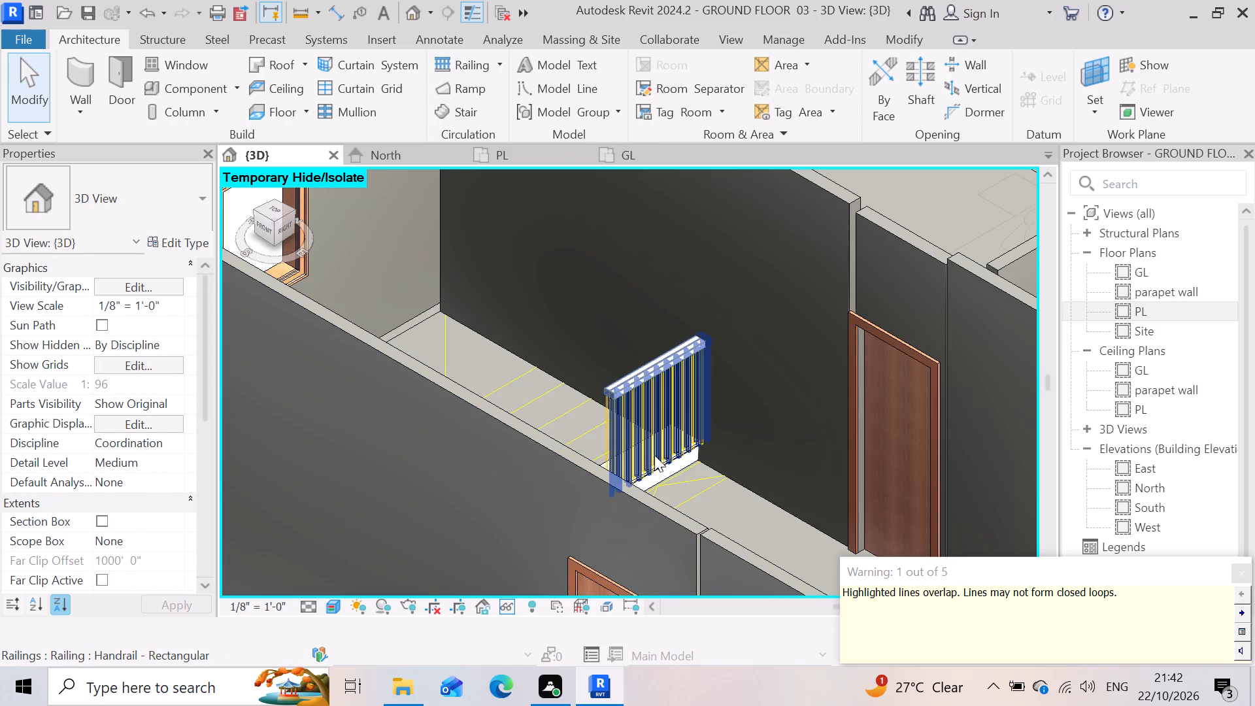
{"action": "scroll", "coordinate": [657, 458], "scroll_direction": "up", "scroll_amount": 6}
{"action": "scroll", "coordinate": [584, 352], "scroll_direction": "up", "scroll_amount": 4}
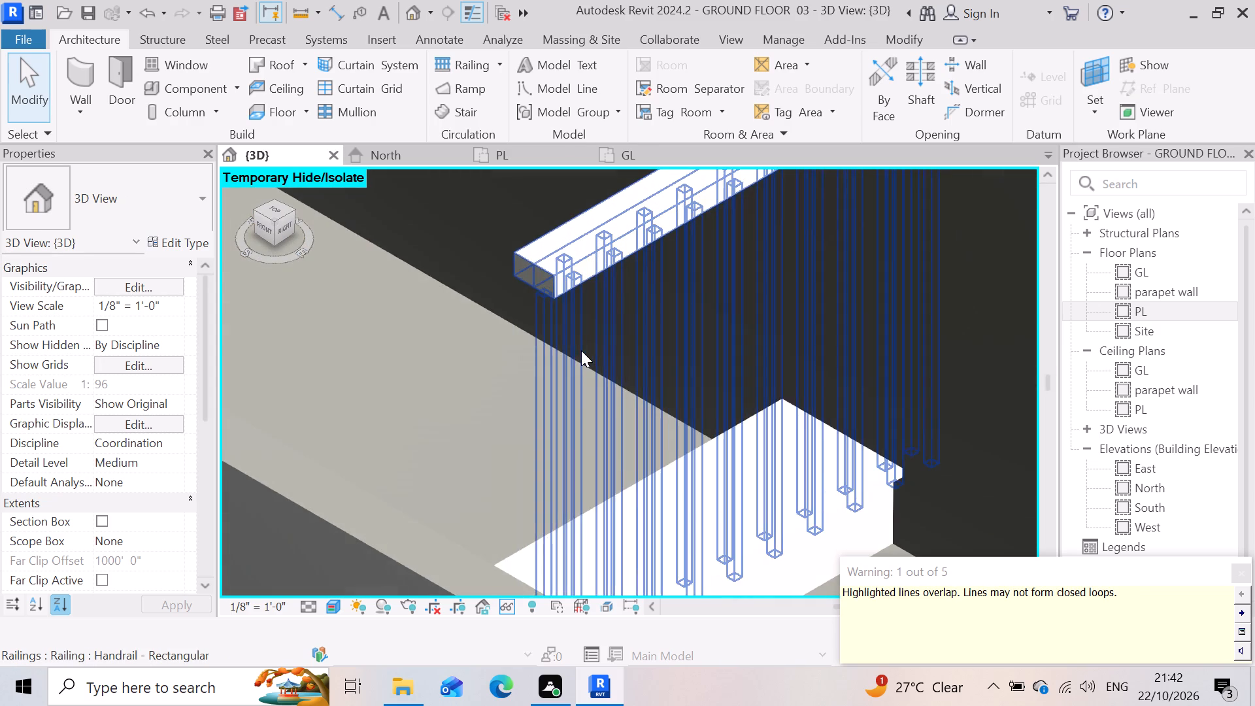
{"action": "scroll", "coordinate": [736, 402], "scroll_direction": "down", "scroll_amount": 4}
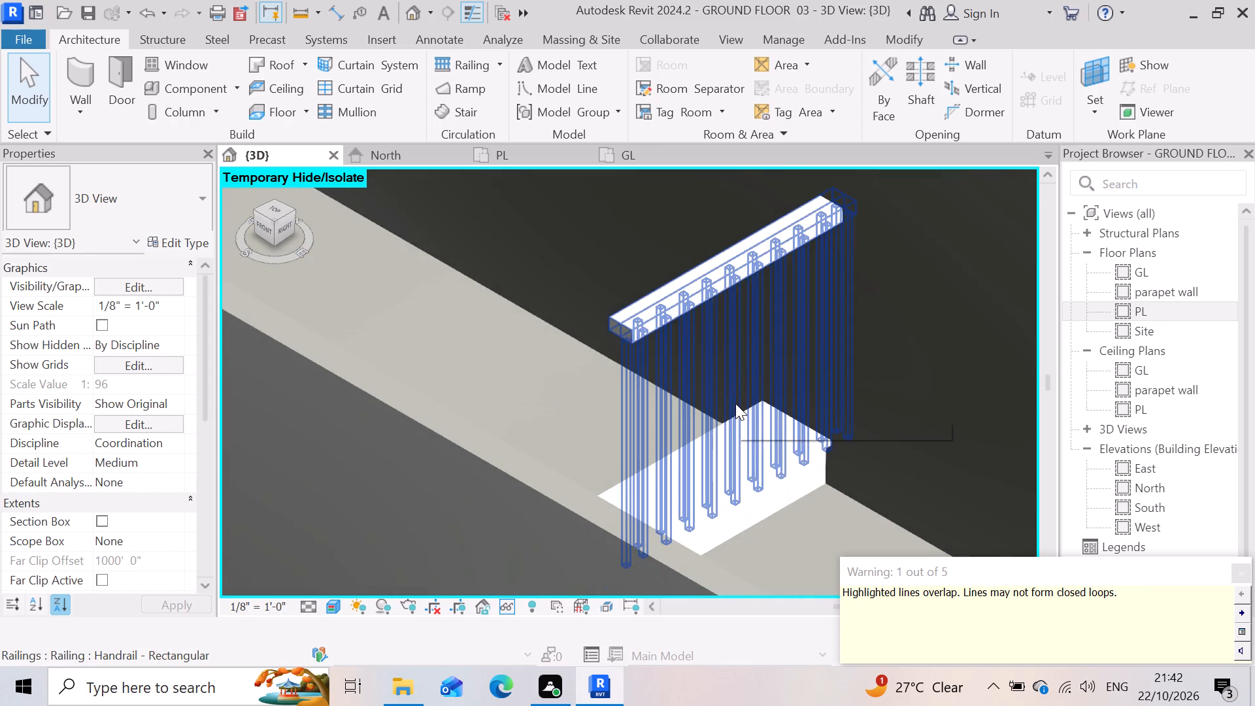
{"action": "scroll", "coordinate": [735, 403], "scroll_direction": "down", "scroll_amount": 13}
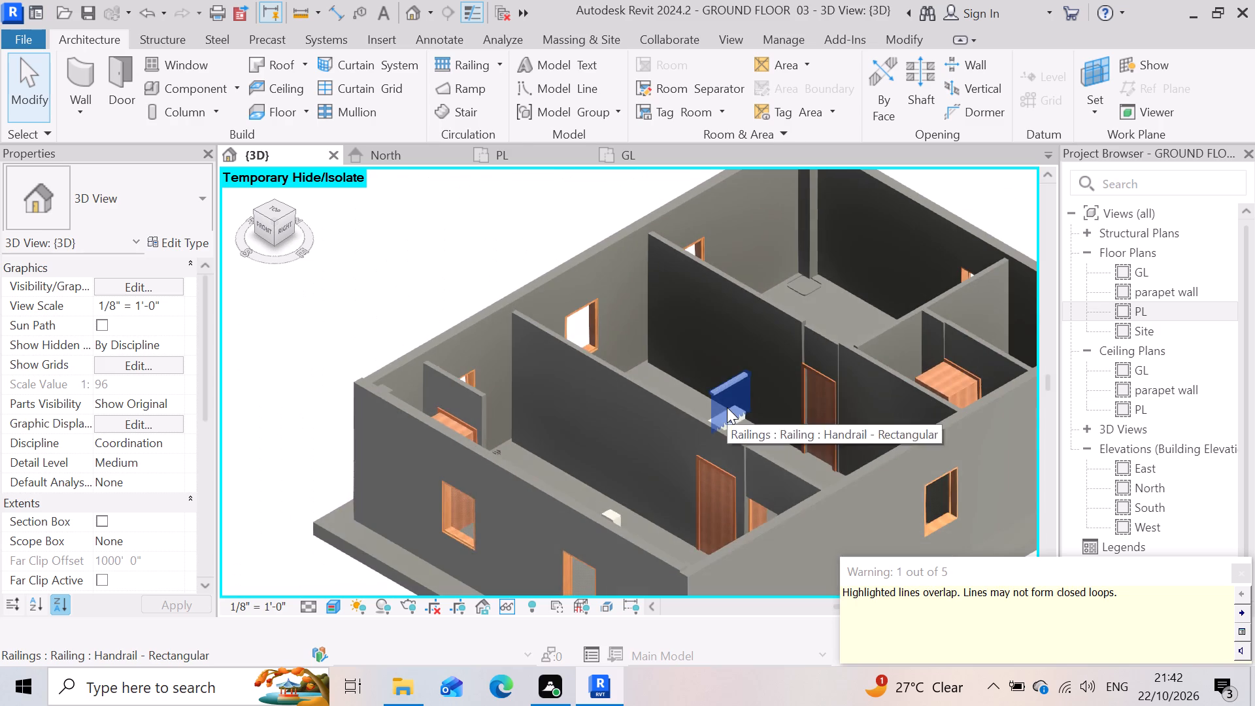
{"action": "scroll", "coordinate": [652, 403], "scroll_direction": "up", "scroll_amount": 3}
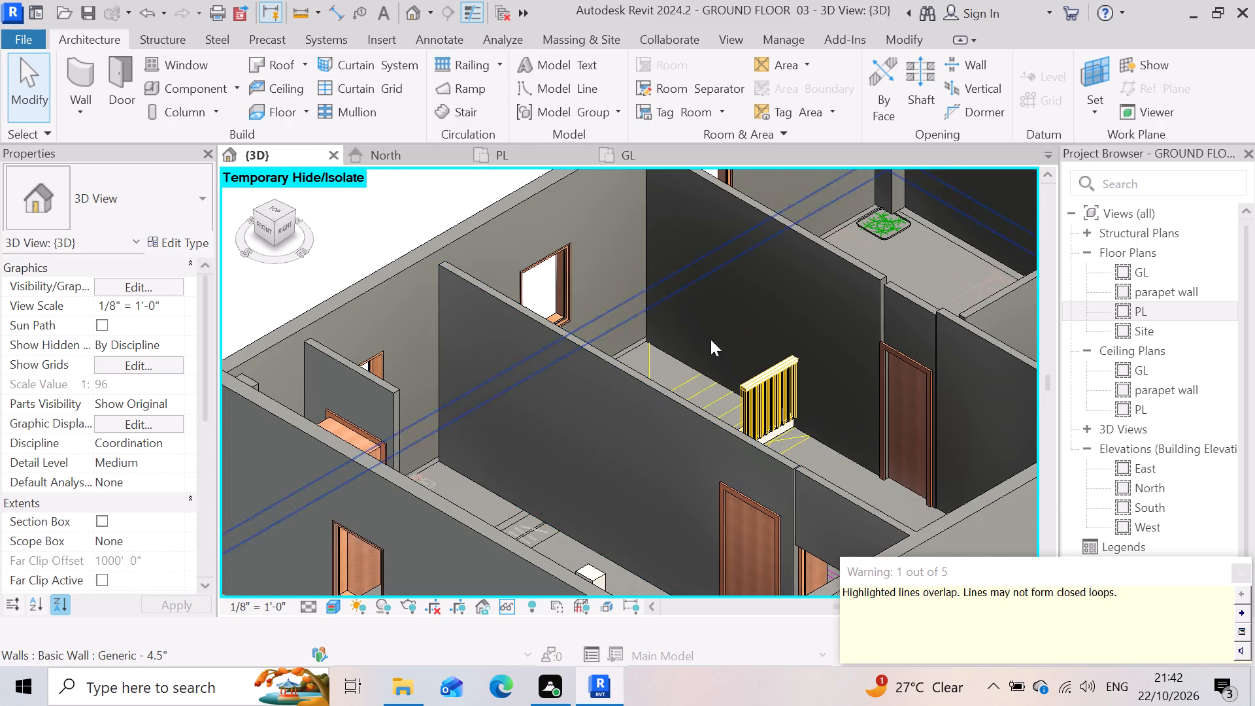
{"action": "scroll", "coordinate": [838, 332], "scroll_direction": "up", "scroll_amount": 3}
{"action": "scroll", "coordinate": [778, 380], "scroll_direction": "up", "scroll_amount": 13}
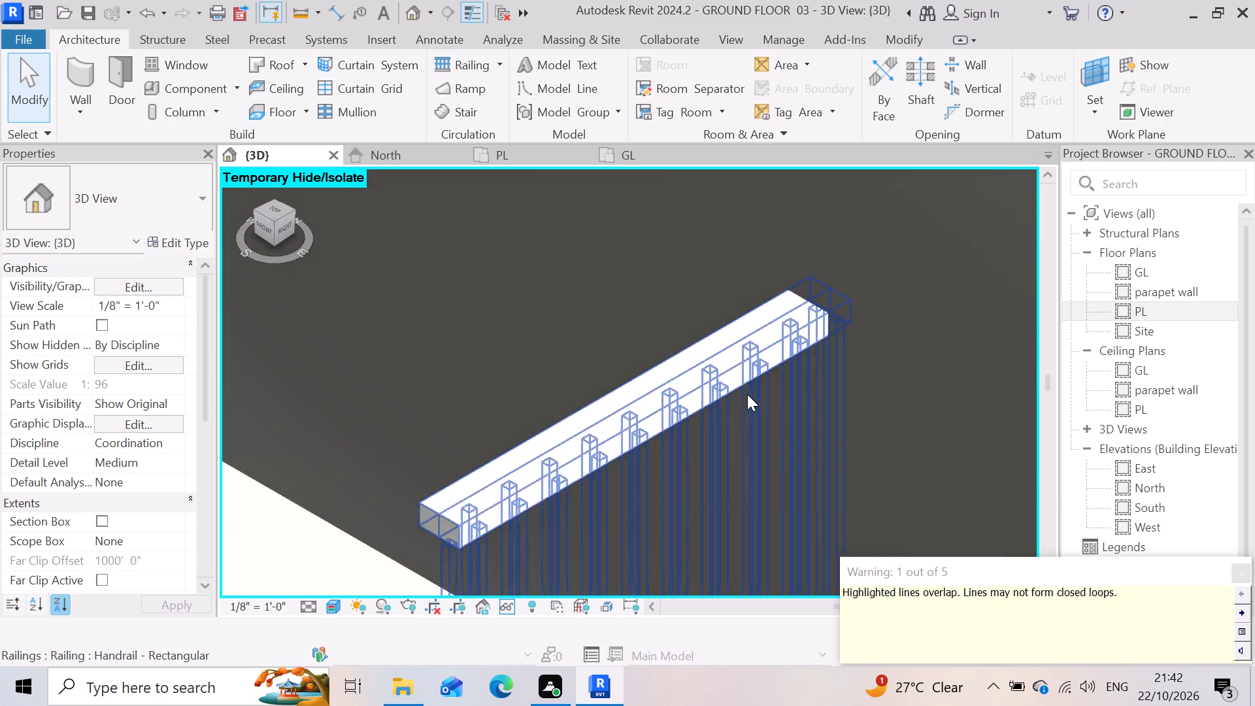
{"action": "scroll", "coordinate": [747, 394], "scroll_direction": "up", "scroll_amount": 1}
{"action": "scroll", "coordinate": [675, 375], "scroll_direction": "up", "scroll_amount": 6}
{"action": "scroll", "coordinate": [677, 359], "scroll_direction": "down", "scroll_amount": 9}
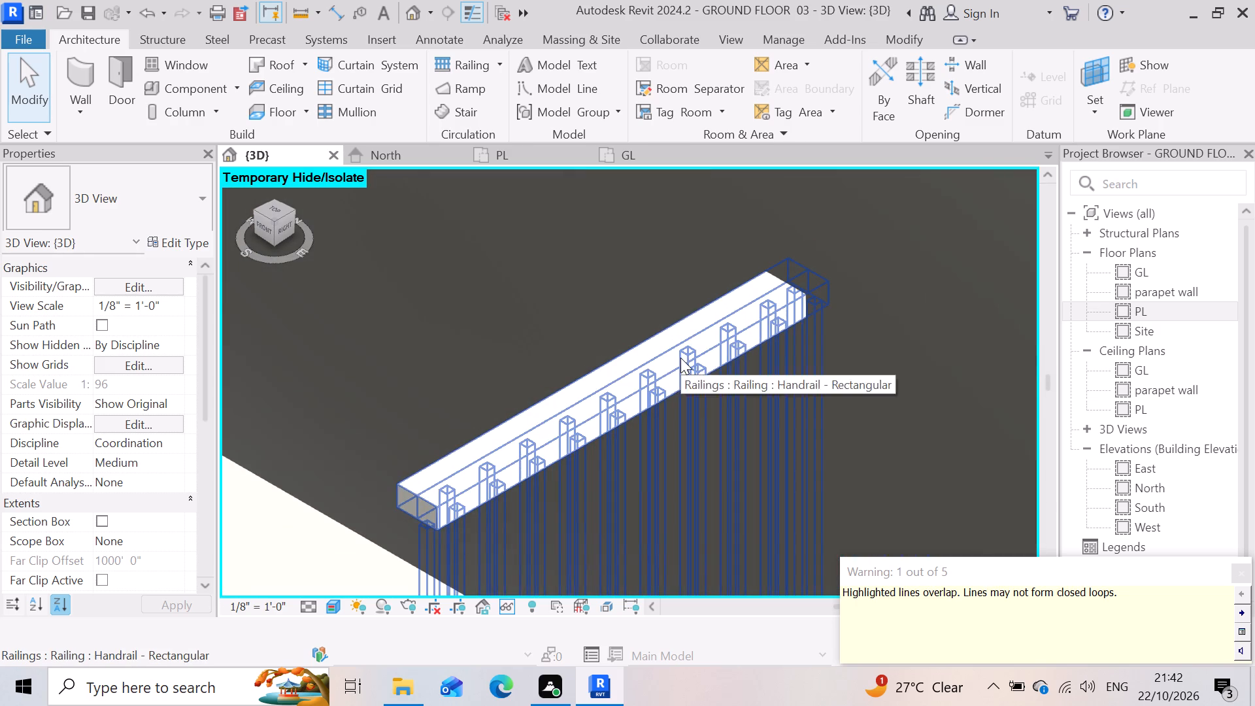
{"action": "scroll", "coordinate": [718, 377], "scroll_direction": "down", "scroll_amount": 8}
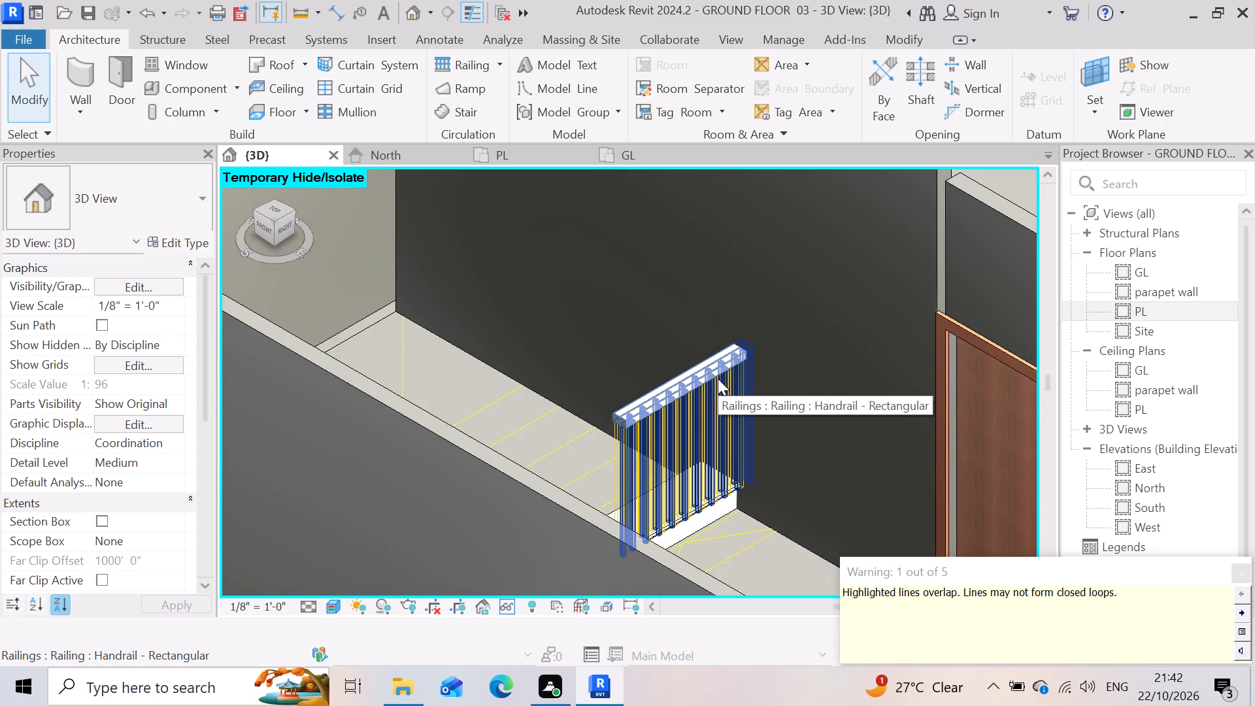
{"action": "scroll", "coordinate": [716, 380], "scroll_direction": "down", "scroll_amount": 9}
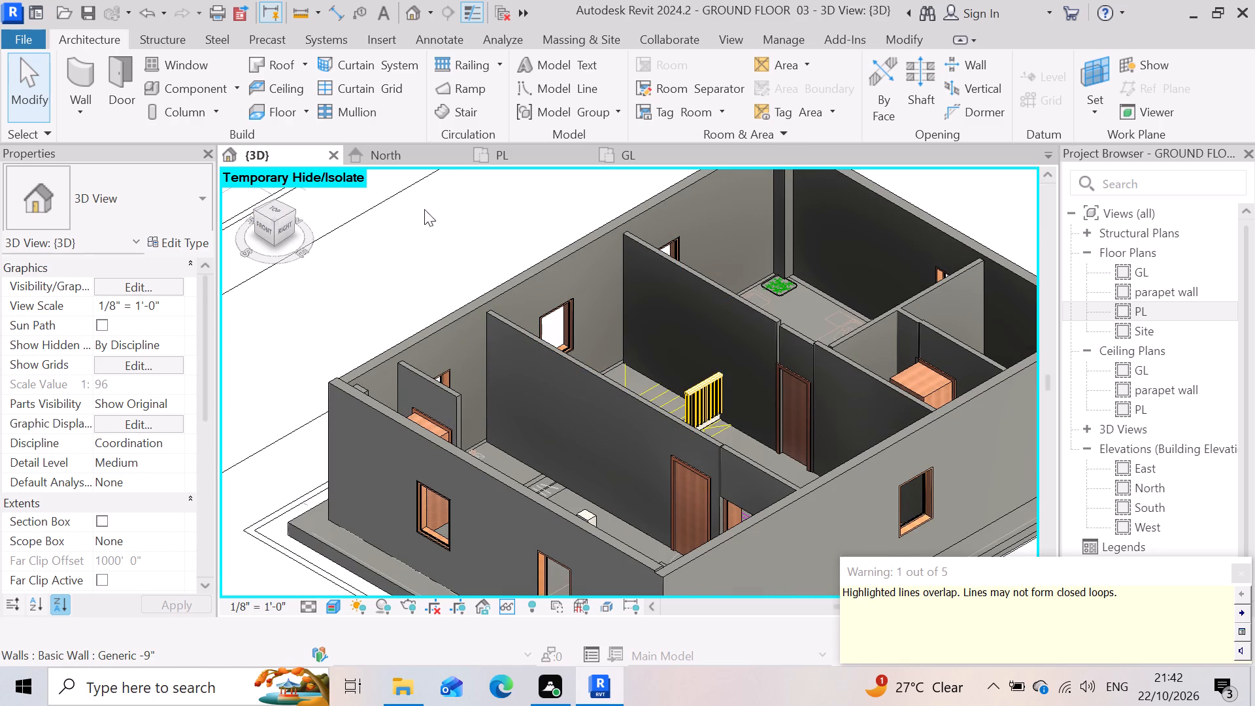
In the North elevation, inspect the Generic -9" wall and its Fixed 3' x 4' window, including their level constraints and heights.
{"action": "left_click", "coordinate": [406, 161]}
{"action": "scroll", "coordinate": [681, 429], "scroll_direction": "down", "scroll_amount": 3}
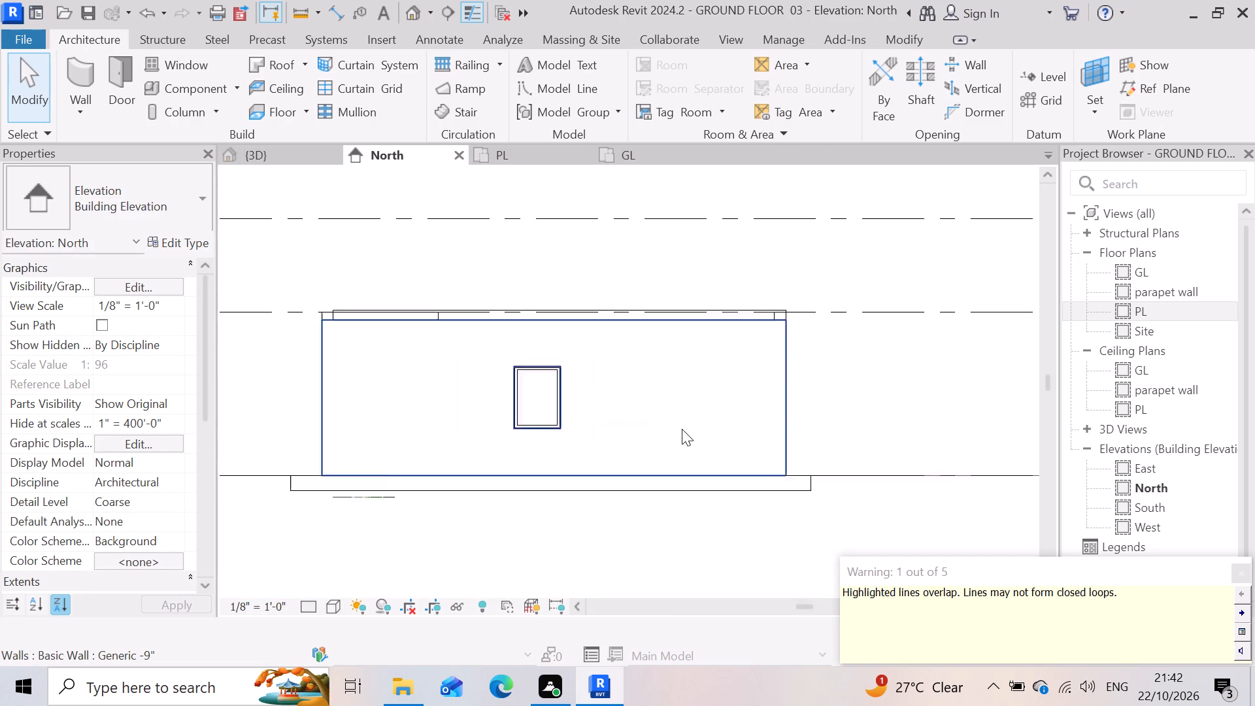
{"action": "scroll", "coordinate": [682, 429], "scroll_direction": "down", "scroll_amount": 8}
{"action": "scroll", "coordinate": [595, 411], "scroll_direction": "up", "scroll_amount": 4}
{"action": "scroll", "coordinate": [660, 432], "scroll_direction": "up", "scroll_amount": 9}
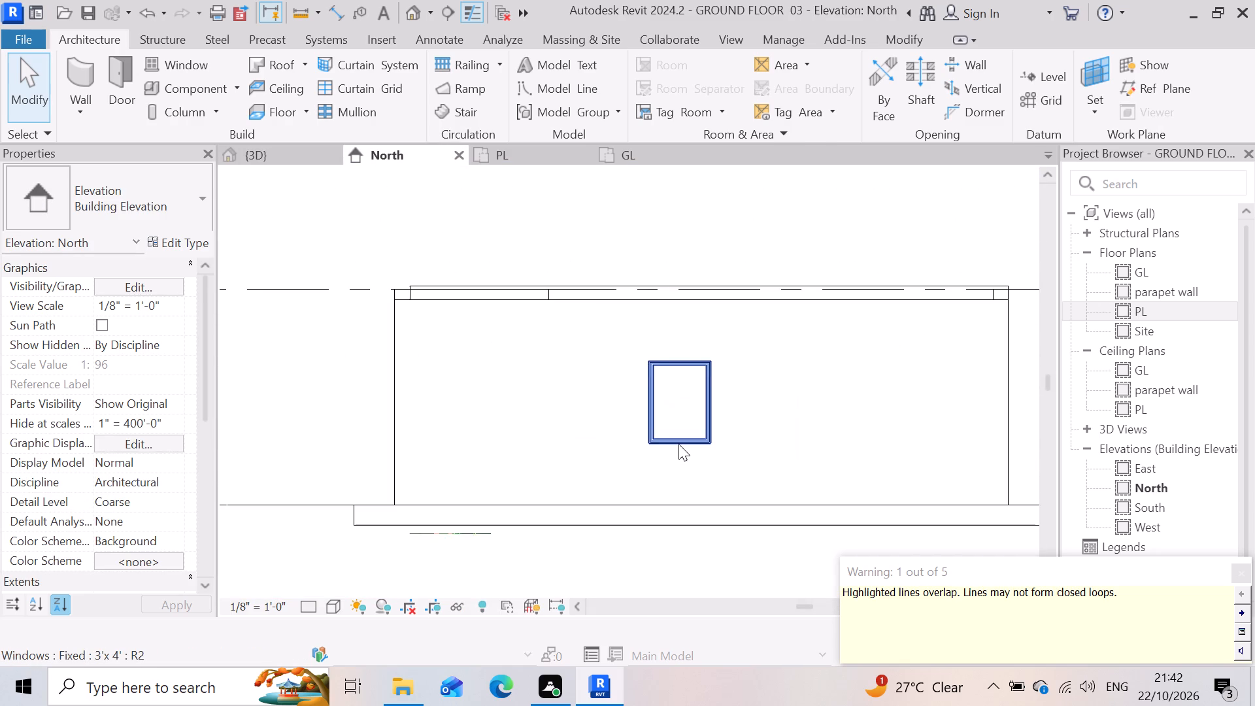
{"action": "scroll", "coordinate": [678, 444], "scroll_direction": "up", "scroll_amount": 2}
{"action": "left_click", "coordinate": [670, 333]}
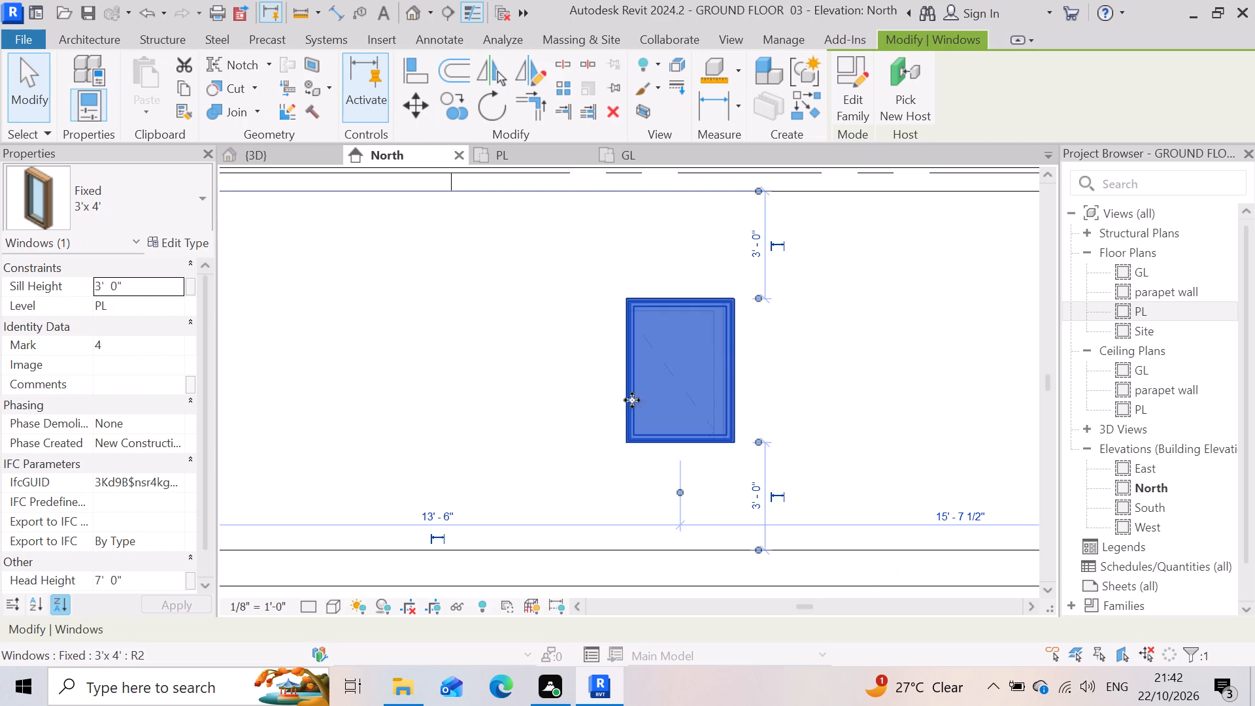
{"action": "left_click", "coordinate": [560, 412]}
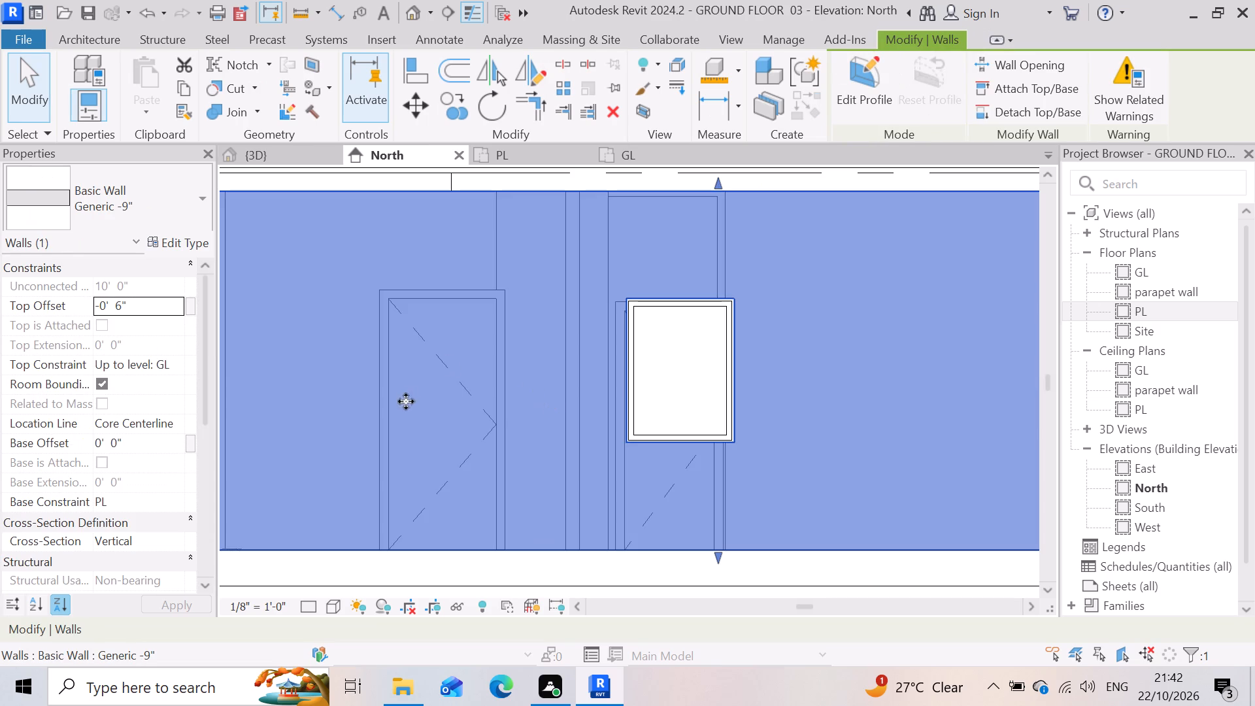
{"action": "scroll", "coordinate": [560, 426], "scroll_direction": "down", "scroll_amount": 3}
{"action": "scroll", "coordinate": [291, 399], "scroll_direction": "down", "scroll_amount": 4}
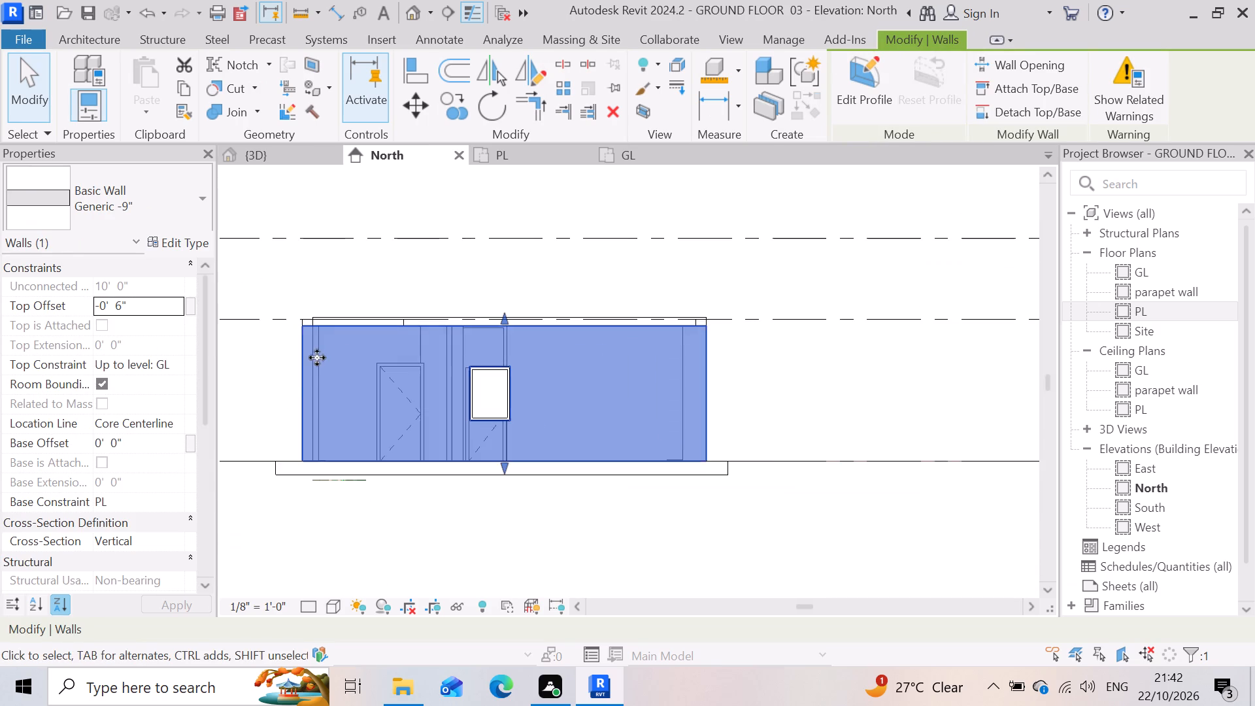
{"action": "left_click", "coordinate": [496, 401]}
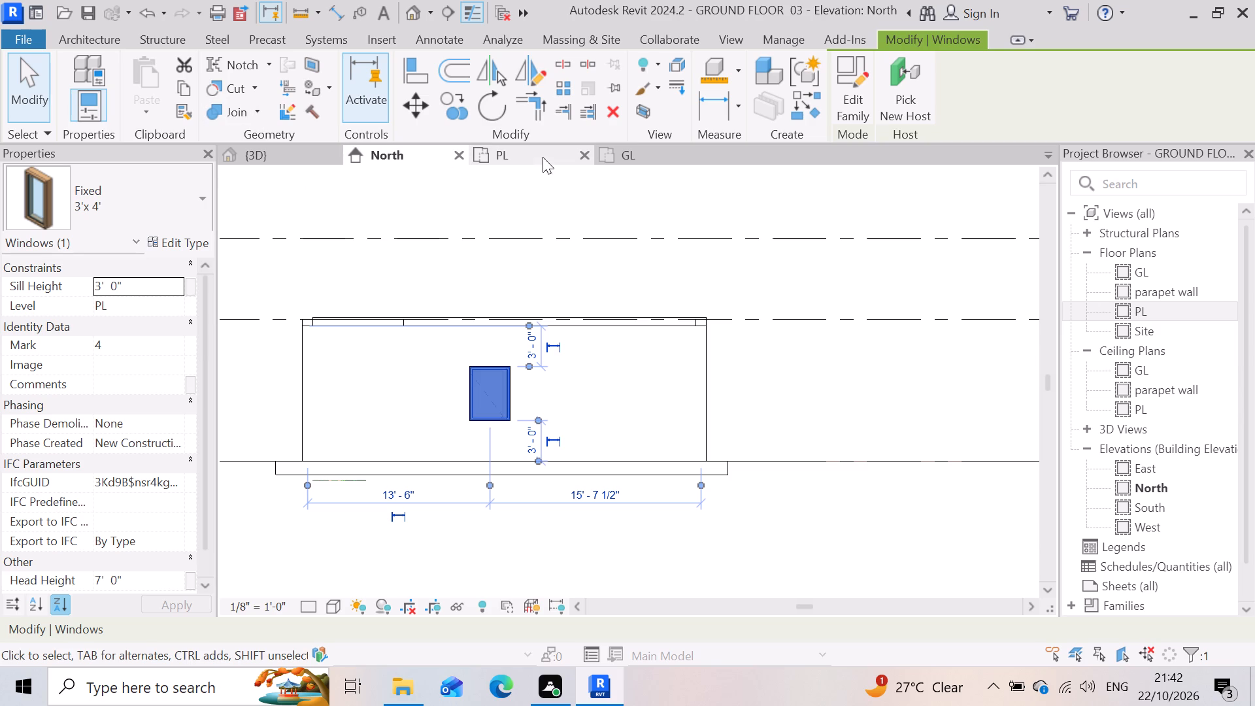
In the PL floor plan, set the assembled stair's top offset to -6".
{"action": "left_click", "coordinate": [542, 152]}
{"action": "scroll", "coordinate": [769, 488], "scroll_direction": "down", "scroll_amount": 5}
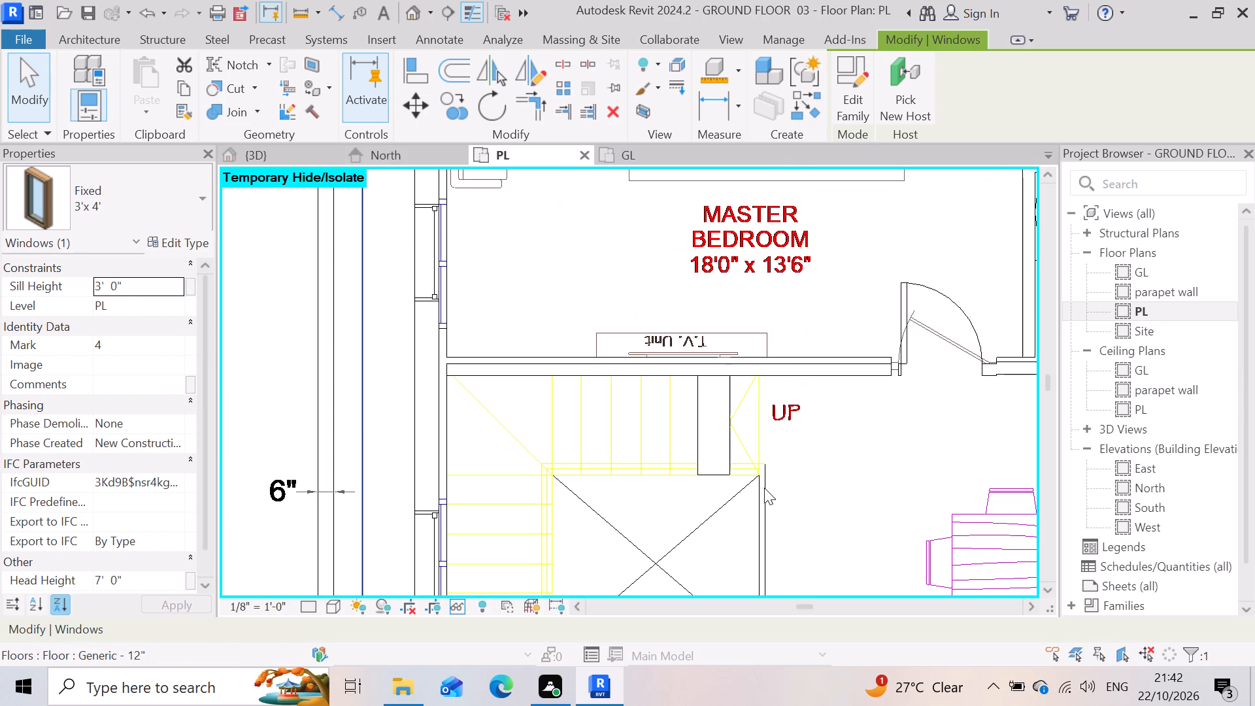
{"action": "scroll", "coordinate": [670, 515], "scroll_direction": "up", "scroll_amount": 3}
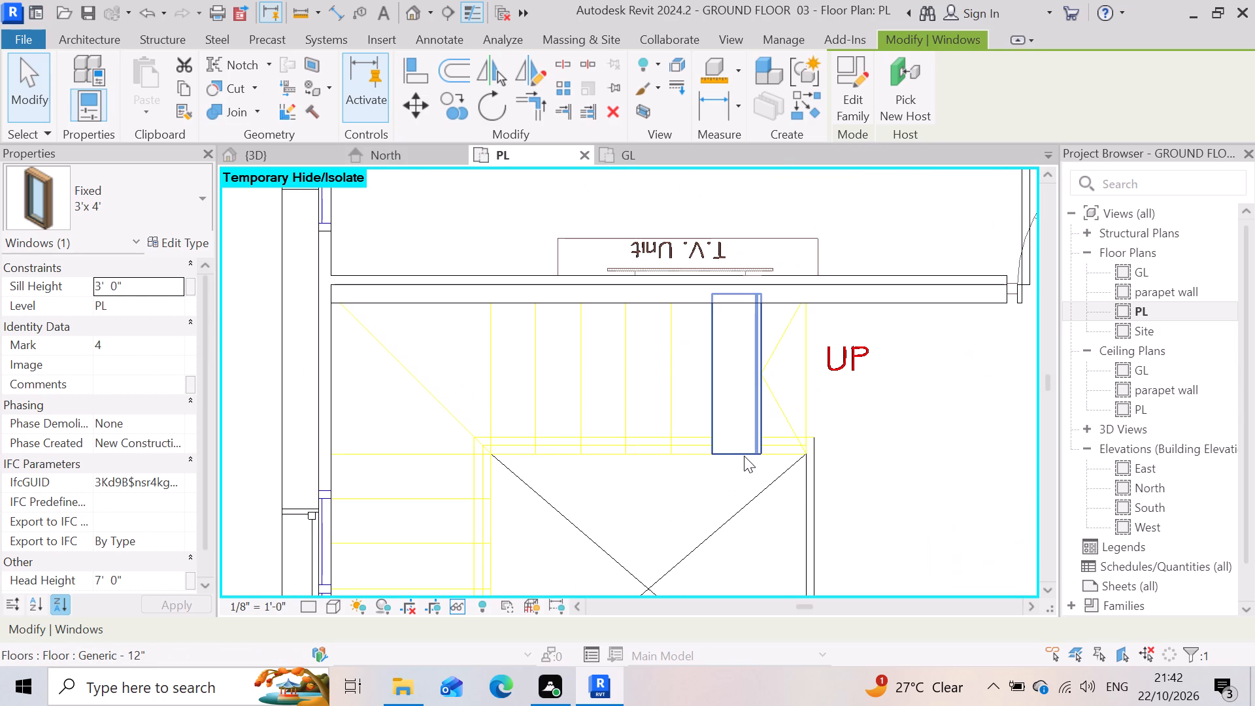
{"action": "left_click", "coordinate": [744, 456]}
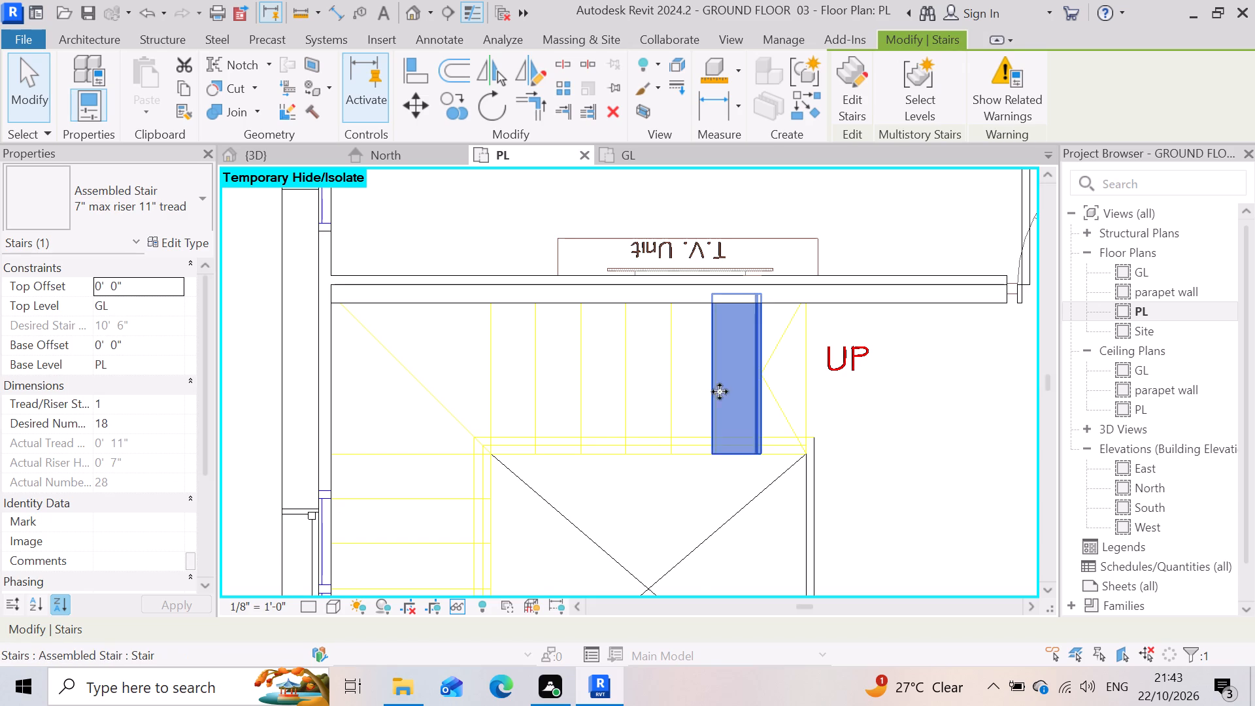
{"action": "scroll", "coordinate": [725, 383], "scroll_direction": "up", "scroll_amount": 8}
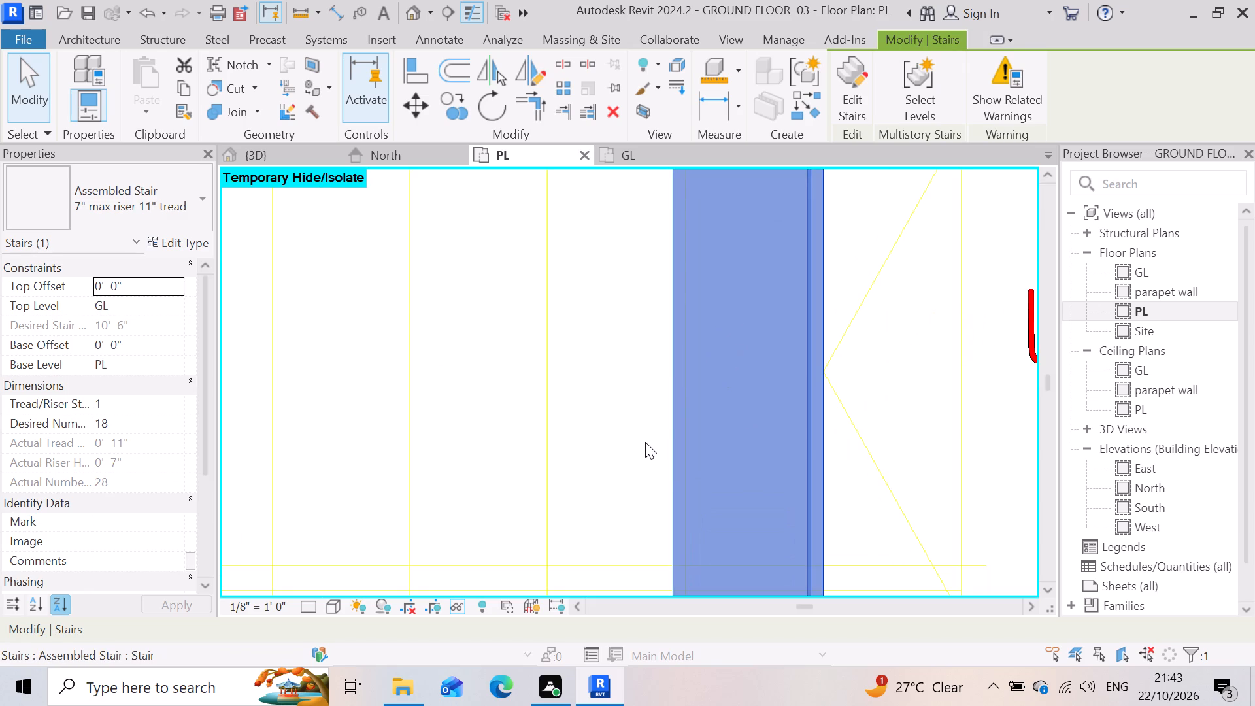
{"action": "scroll", "coordinate": [644, 442], "scroll_direction": "down", "scroll_amount": 4}
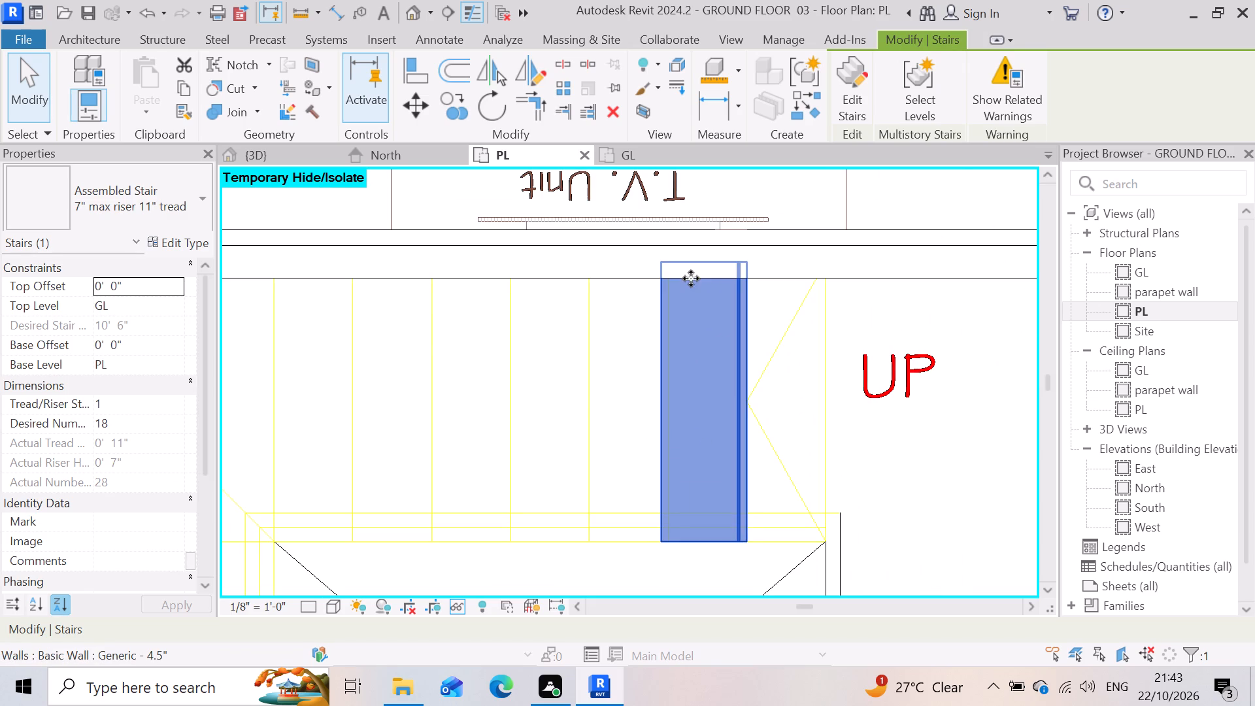
{"action": "scroll", "coordinate": [743, 329], "scroll_direction": "down", "scroll_amount": 1}
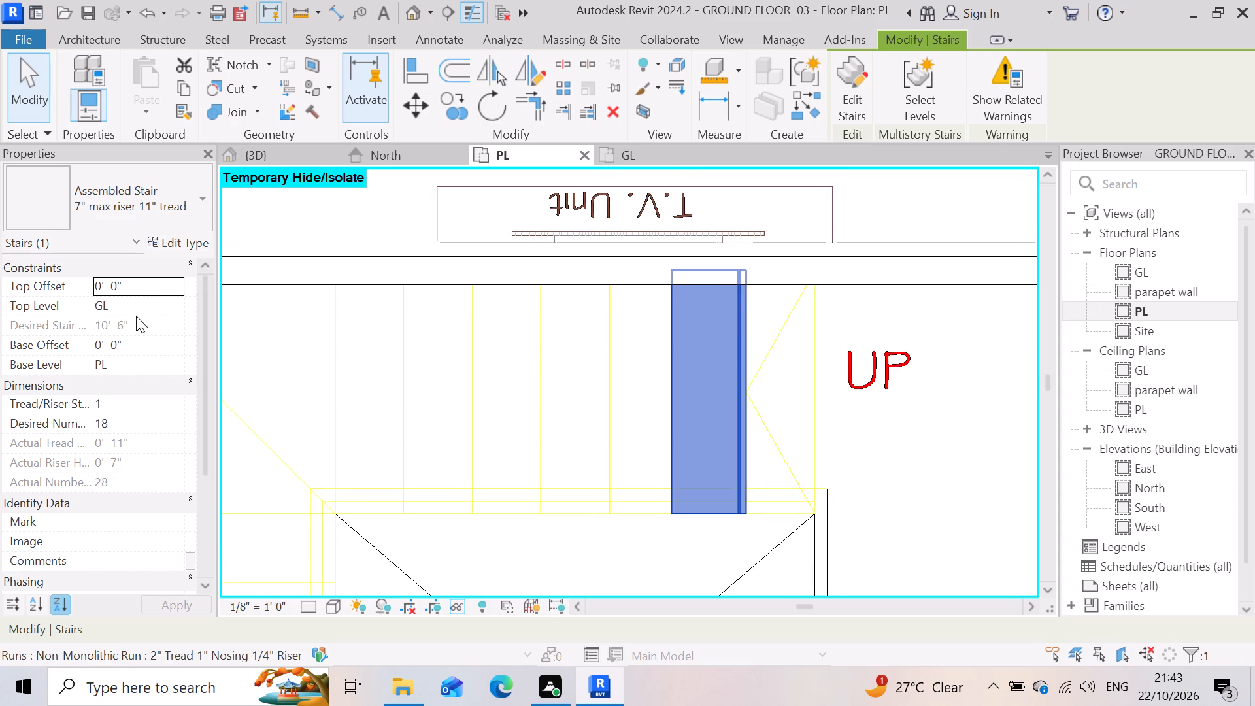
{"action": "left_click", "coordinate": [146, 287]}
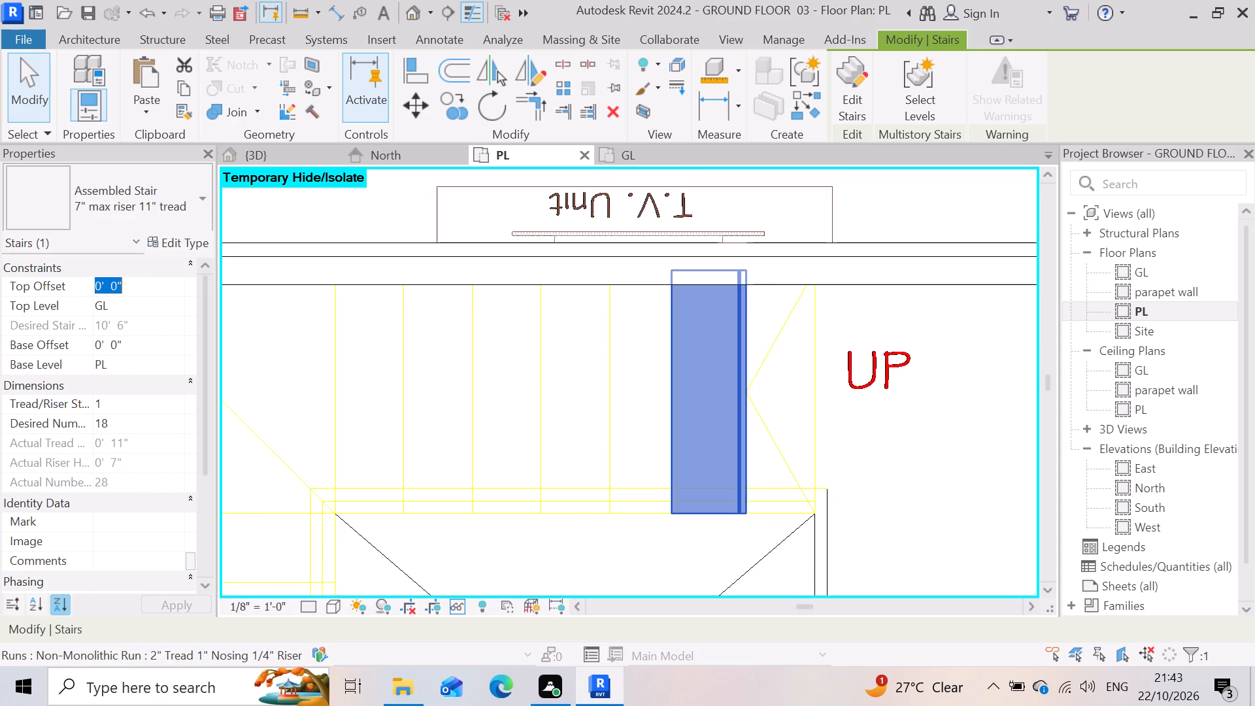
{"action": "left_click_drag", "start_coordinate": [146, 287], "coordinate": [86, 301]}
{"action": "key", "text": "minus"}
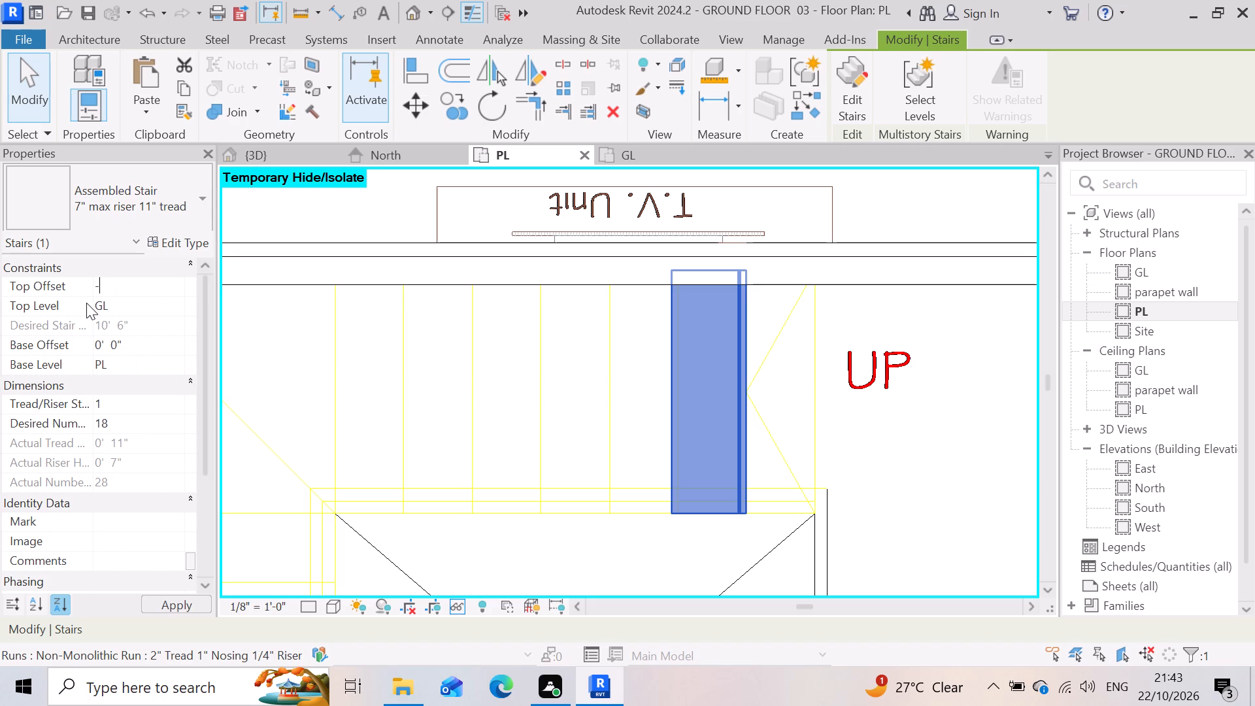
{"action": "key", "text": "6"}
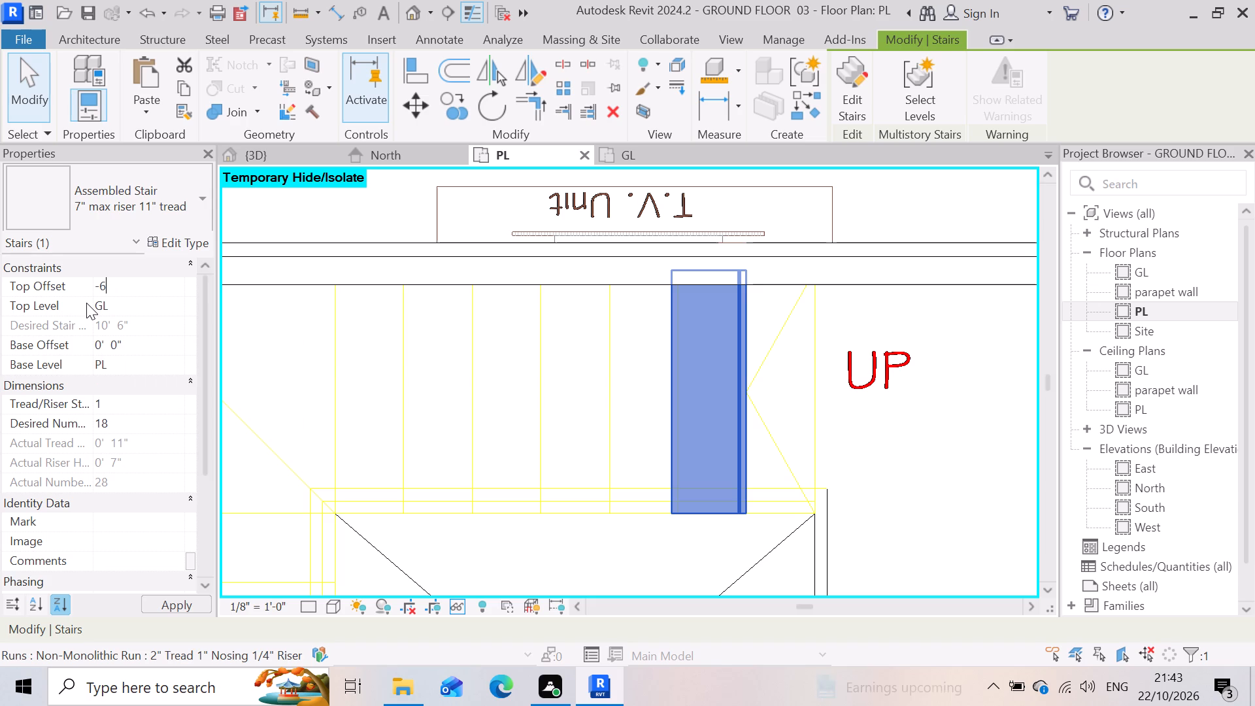
{"action": "key", "text": "shift+quotedbl"}
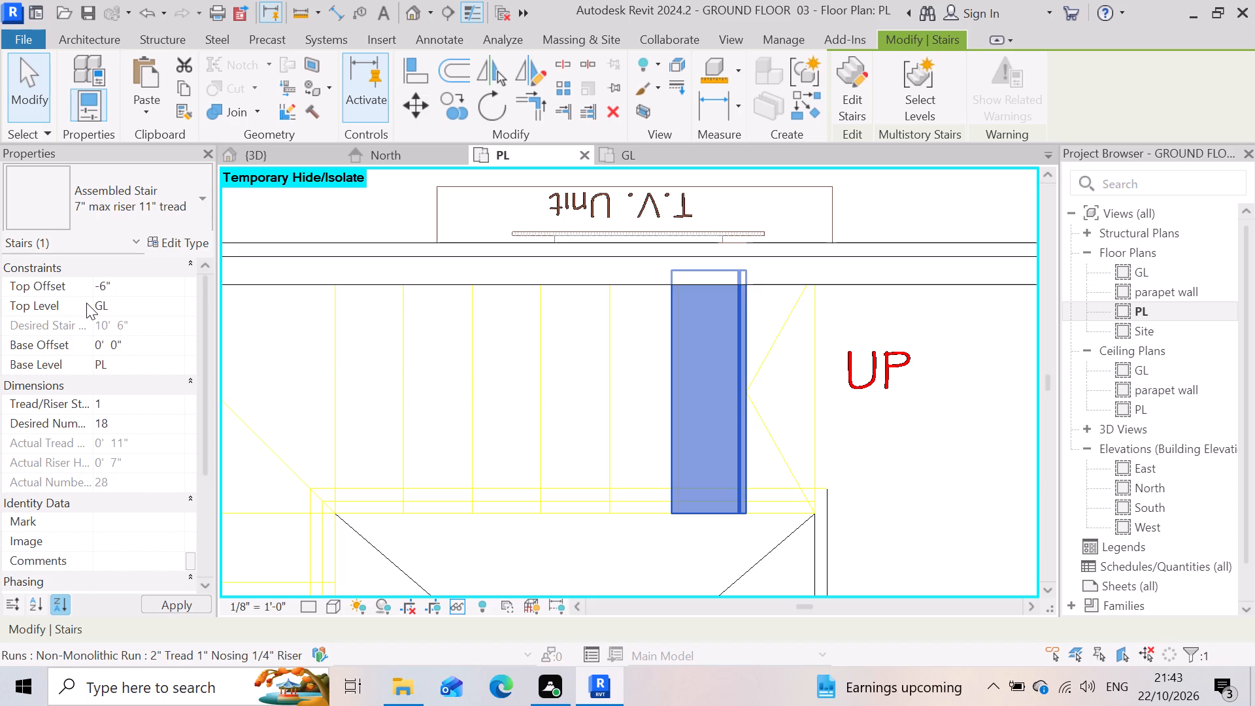
{"action": "key", "text": "Return"}
Temporarily hide the assembled stair in the PL floor plan.
{"action": "scroll", "coordinate": [830, 437], "scroll_direction": "down", "scroll_amount": 3}
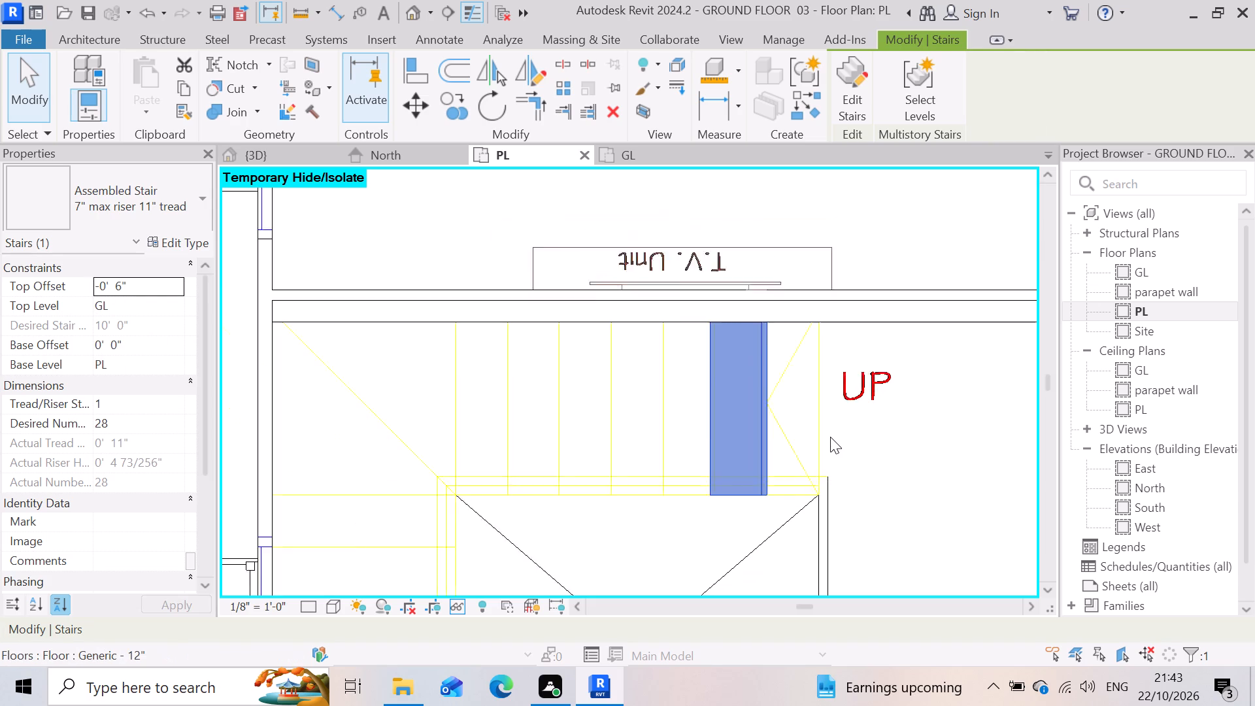
{"action": "scroll", "coordinate": [830, 437], "scroll_direction": "down", "scroll_amount": 2}
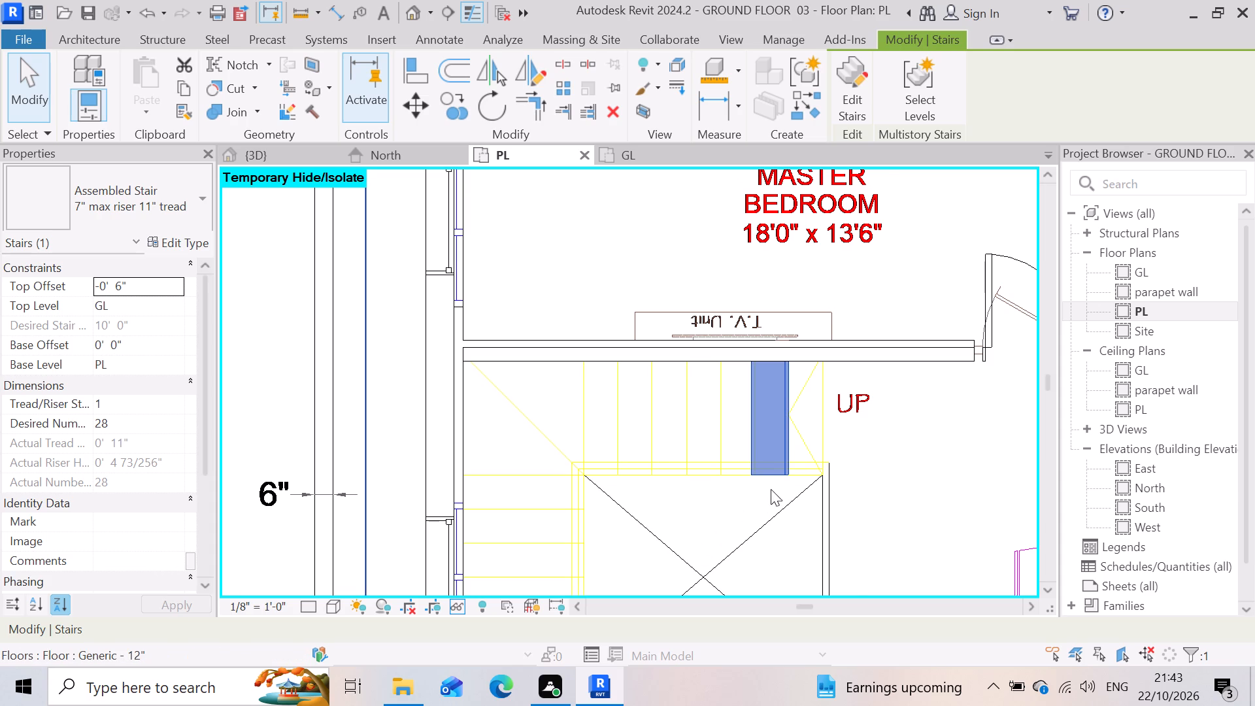
{"action": "scroll", "coordinate": [774, 487], "scroll_direction": "up", "scroll_amount": 7}
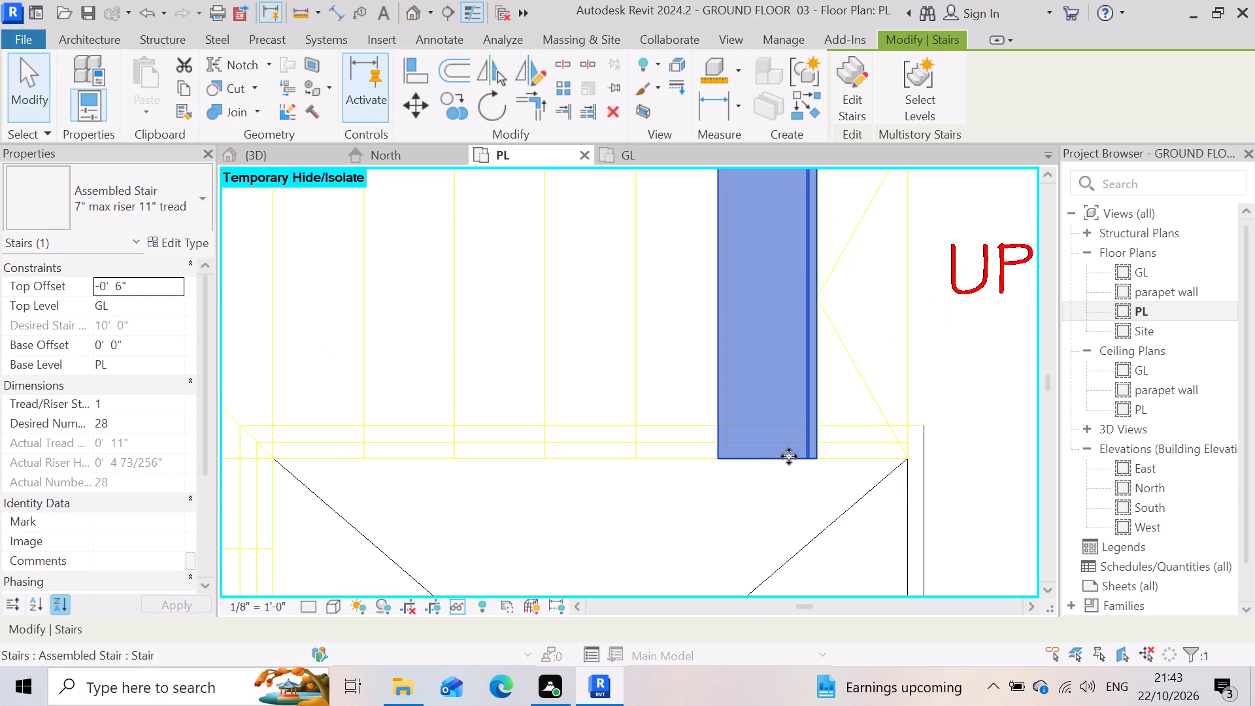
{"action": "scroll", "coordinate": [789, 456], "scroll_direction": "down", "scroll_amount": 4}
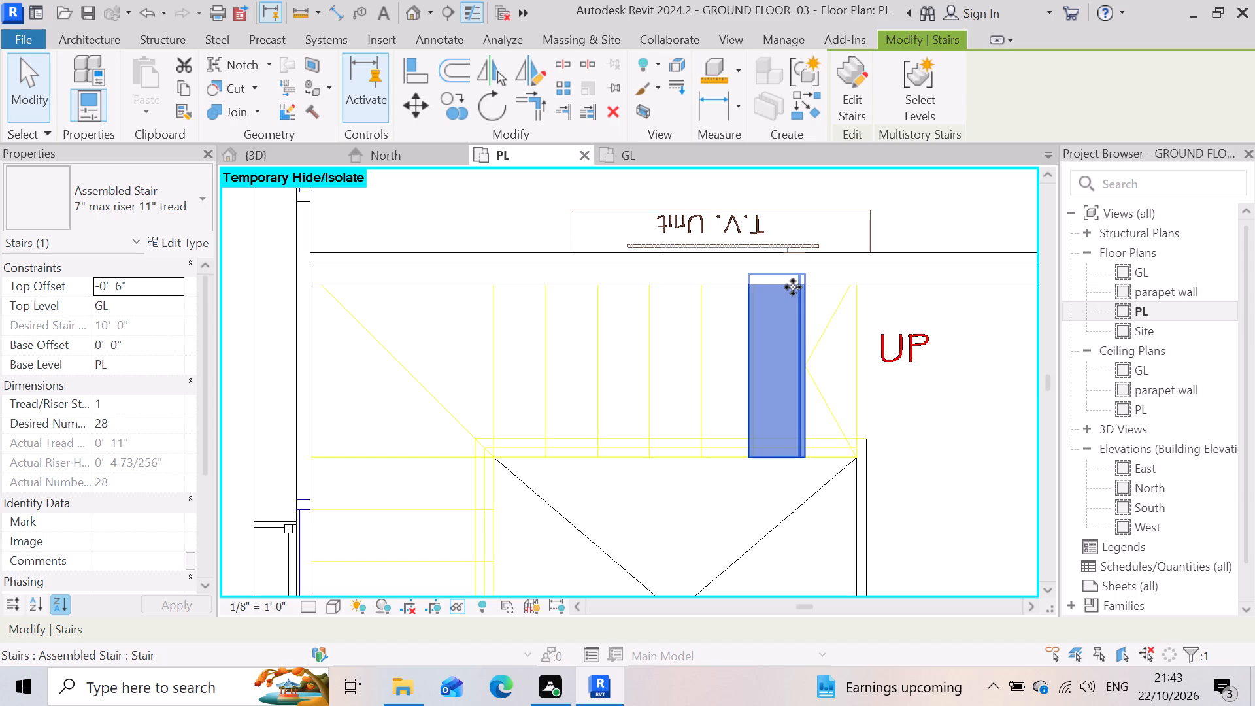
{"action": "left_click", "coordinate": [769, 456]}
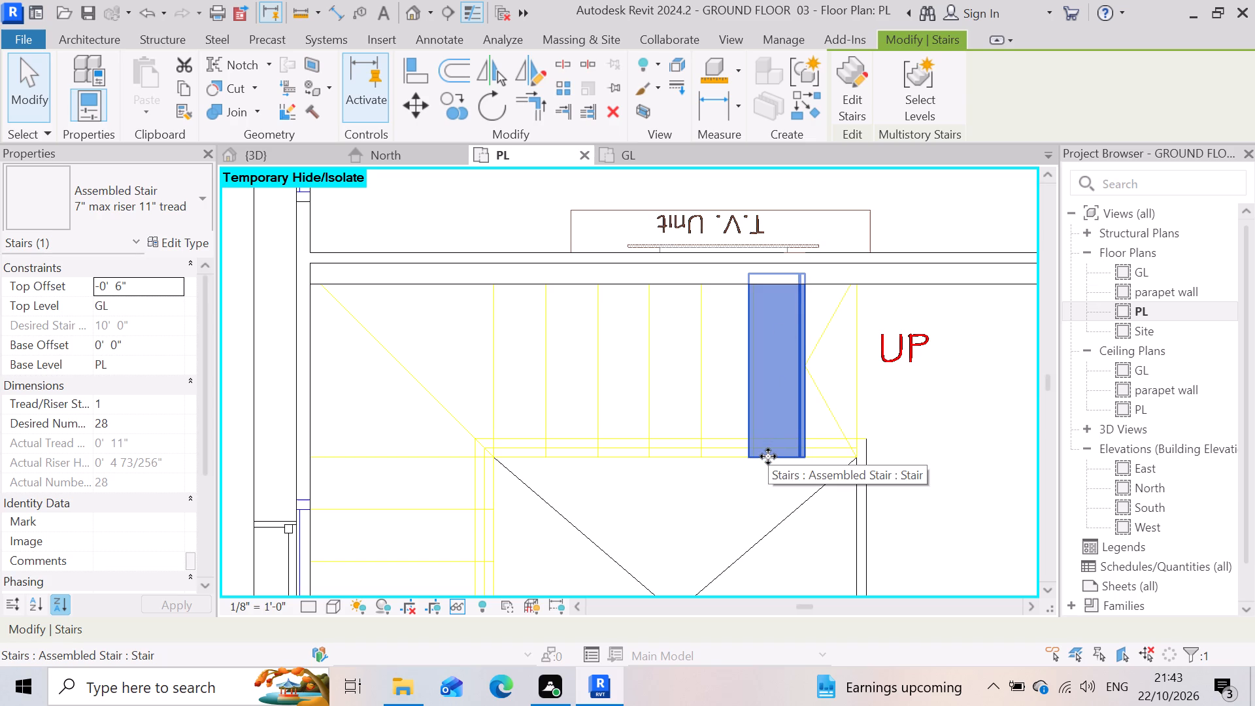
{"action": "type", "text": "hh"}
{"action": "scroll", "coordinate": [727, 337], "scroll_direction": "down", "scroll_amount": 2}
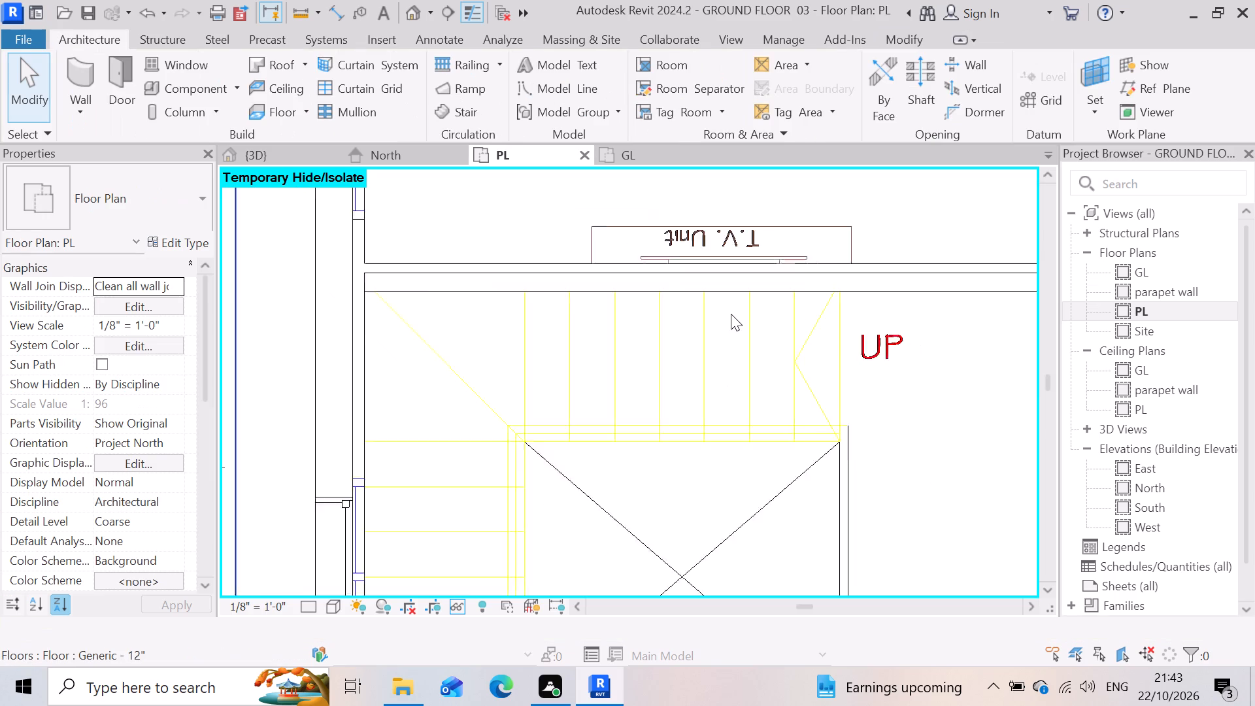
{"action": "scroll", "coordinate": [731, 314], "scroll_direction": "down", "scroll_amount": 10}
{"action": "scroll", "coordinate": [839, 359], "scroll_direction": "up", "scroll_amount": 4}
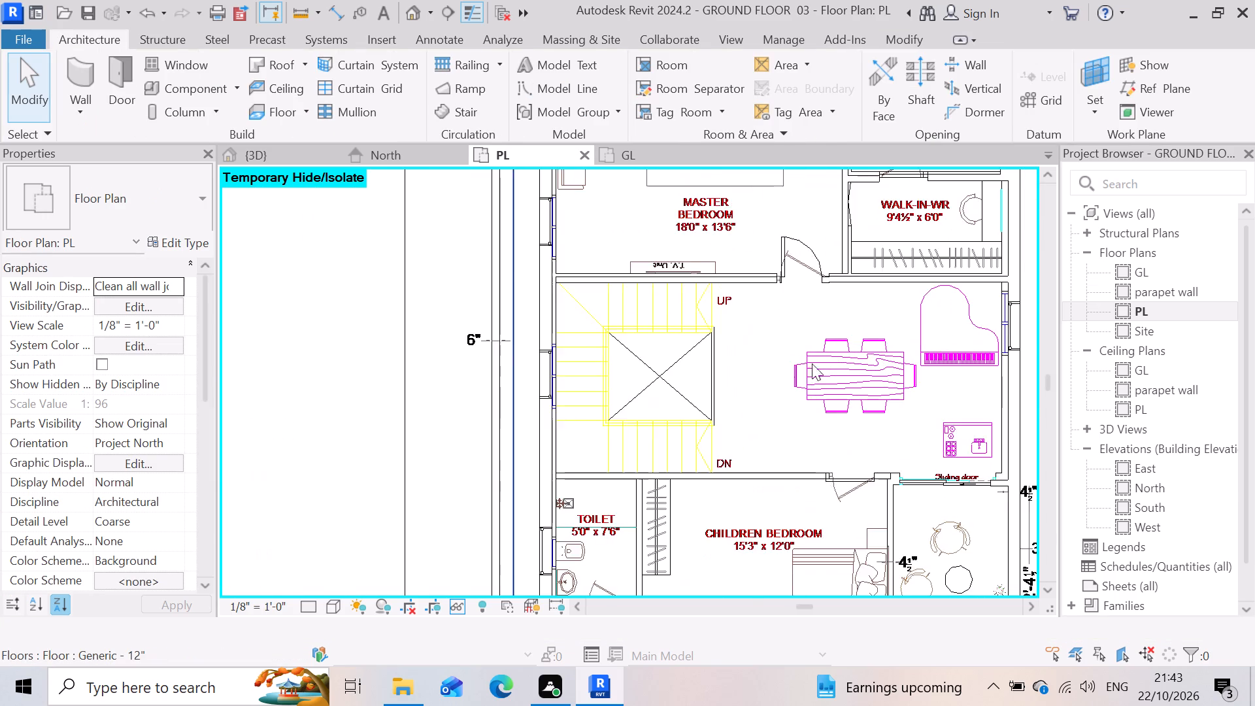
In the 3D view, reset the temporary hide/isolate around the stair and its railing.
{"action": "left_click", "coordinate": [299, 150]}
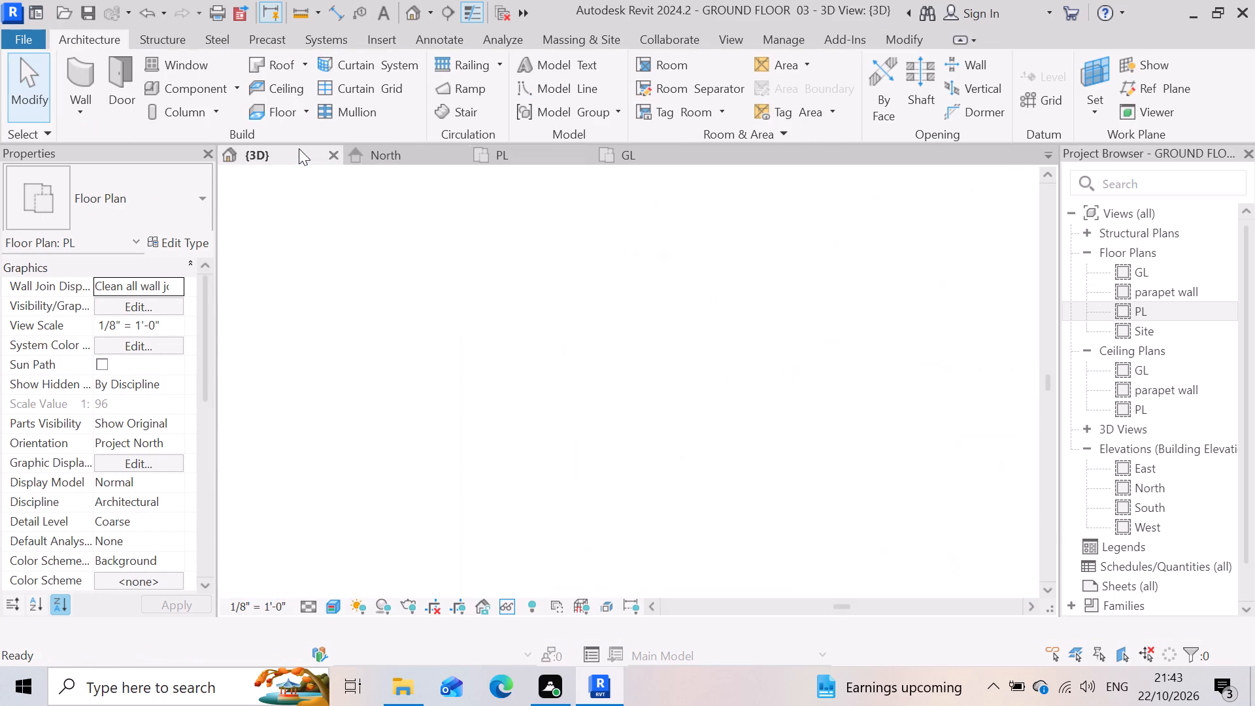
{"action": "scroll", "coordinate": [875, 484], "scroll_direction": "up", "scroll_amount": 3}
{"action": "scroll", "coordinate": [710, 330], "scroll_direction": "up", "scroll_amount": 3}
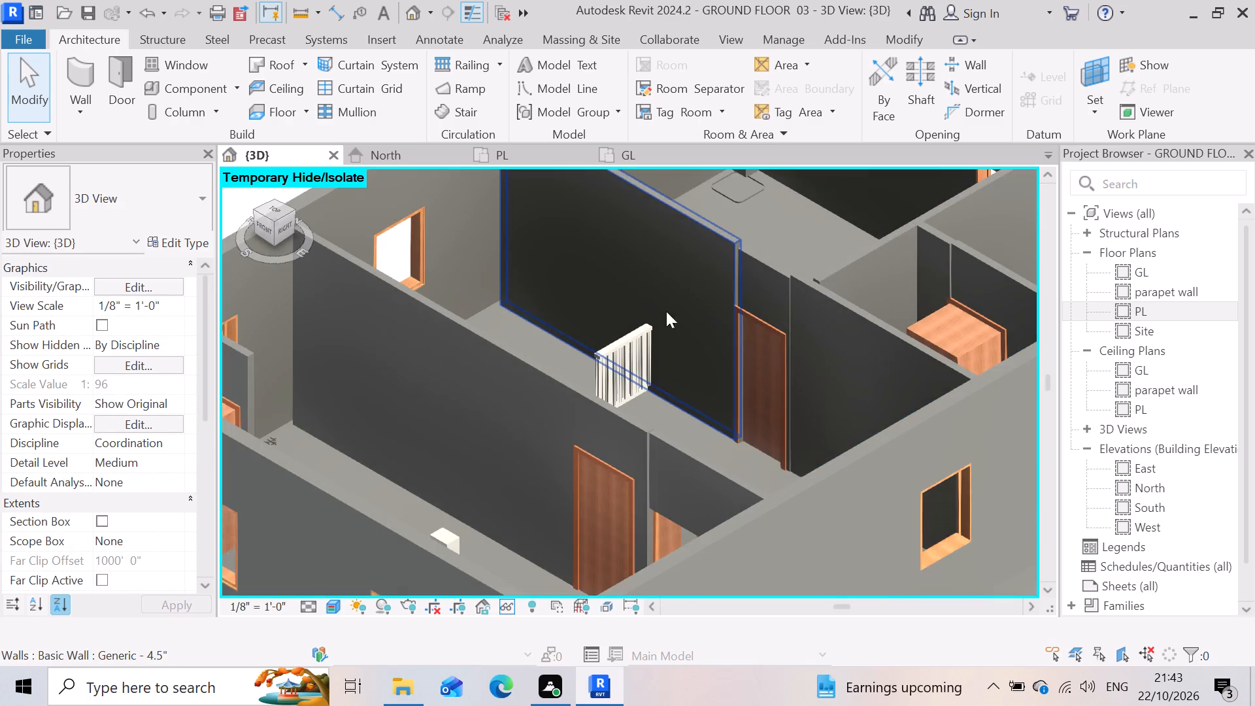
{"action": "scroll", "coordinate": [618, 295], "scroll_direction": "up", "scroll_amount": 7}
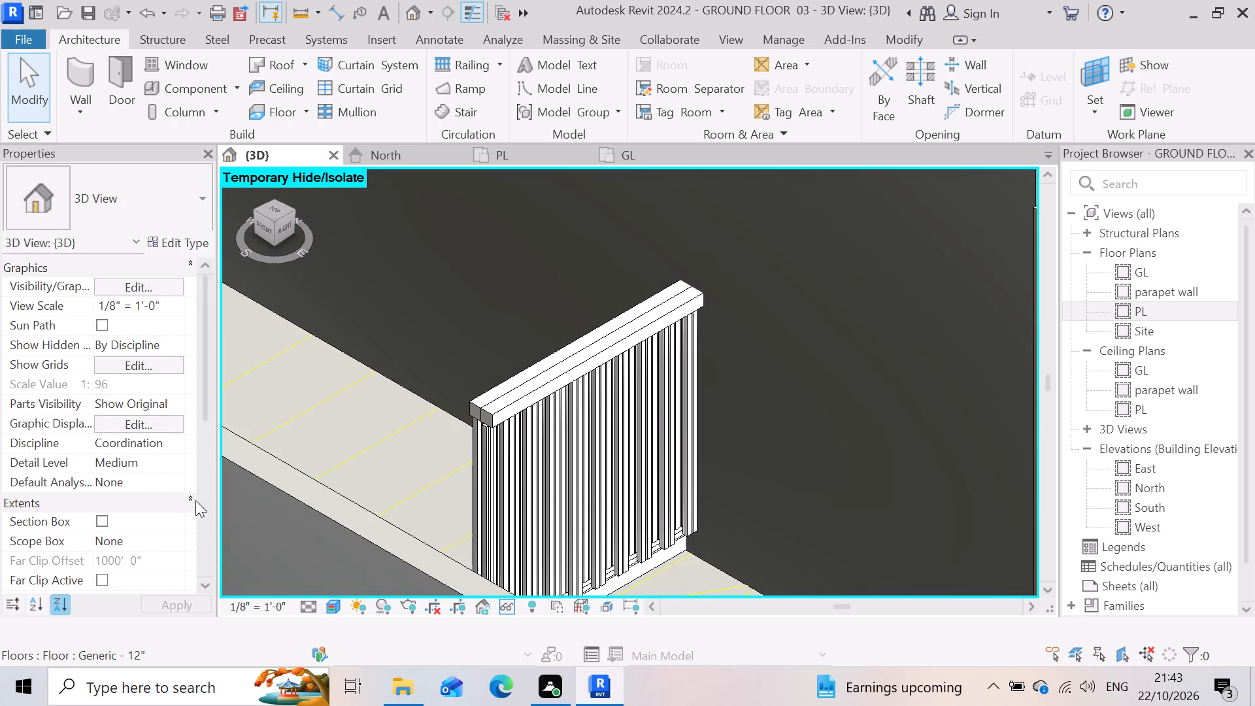
{"action": "scroll", "coordinate": [527, 375], "scroll_direction": "up", "scroll_amount": 4}
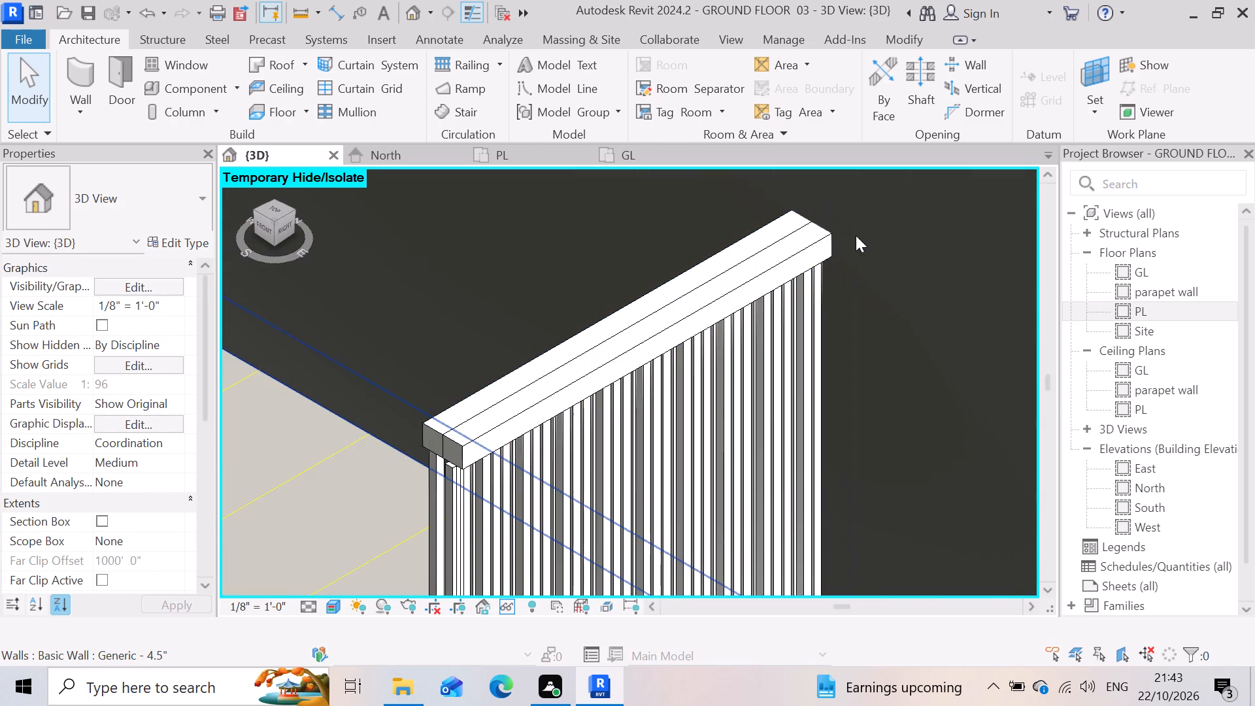
{"action": "scroll", "coordinate": [866, 219], "scroll_direction": "down", "scroll_amount": 4}
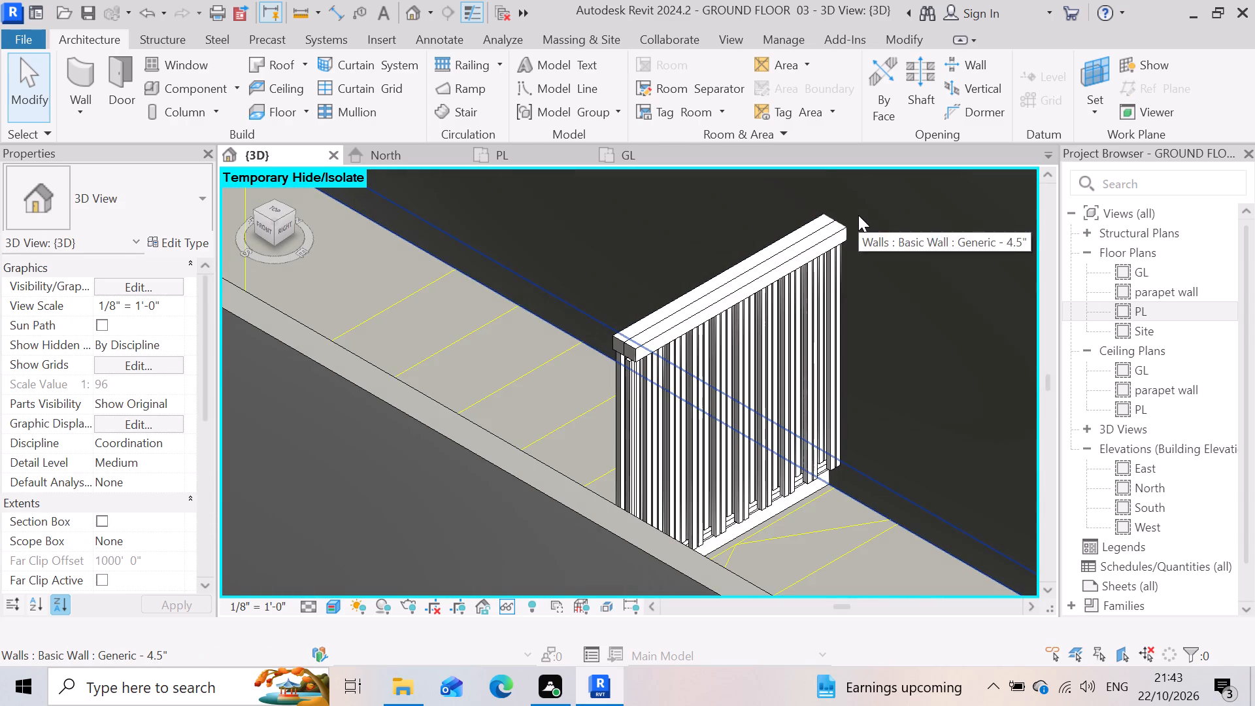
{"action": "scroll", "coordinate": [699, 324], "scroll_direction": "down", "scroll_amount": 5}
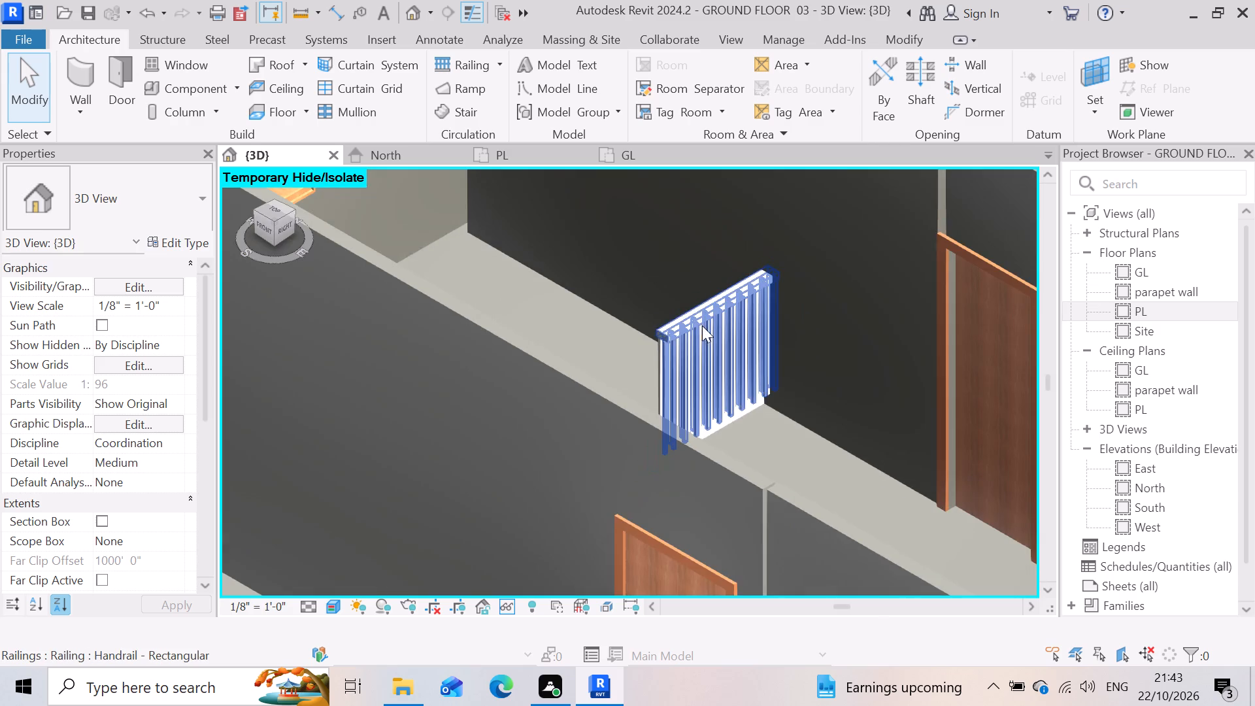
{"action": "scroll", "coordinate": [855, 288], "scroll_direction": "up", "scroll_amount": 4}
{"action": "scroll", "coordinate": [711, 190], "scroll_direction": "up", "scroll_amount": 4}
{"action": "scroll", "coordinate": [609, 300], "scroll_direction": "up", "scroll_amount": 4}
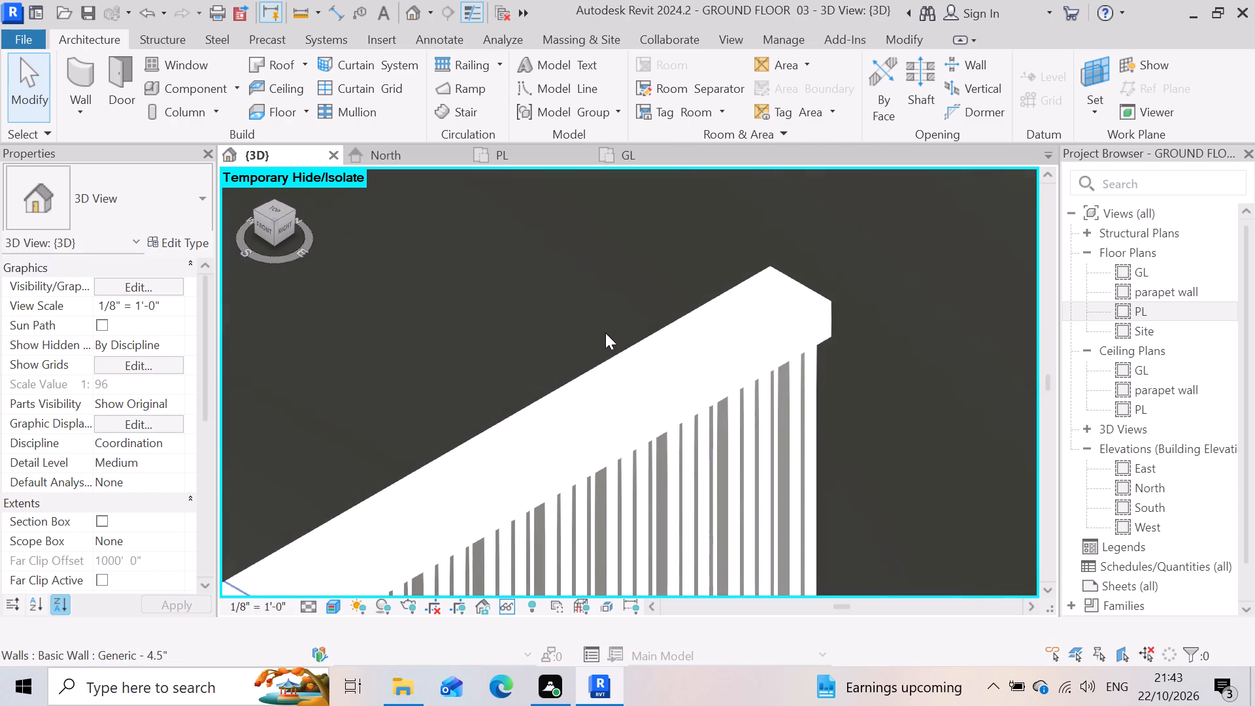
{"action": "scroll", "coordinate": [675, 284], "scroll_direction": "down", "scroll_amount": 5}
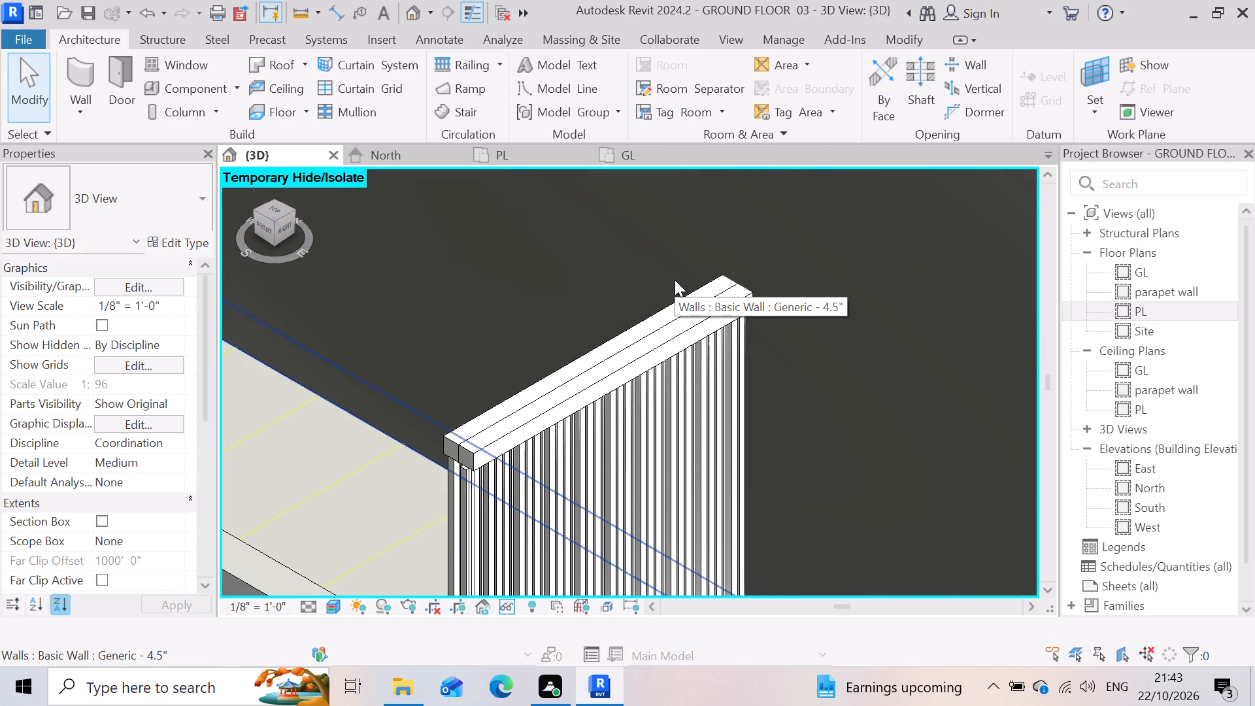
{"action": "type", "text": "hr"}
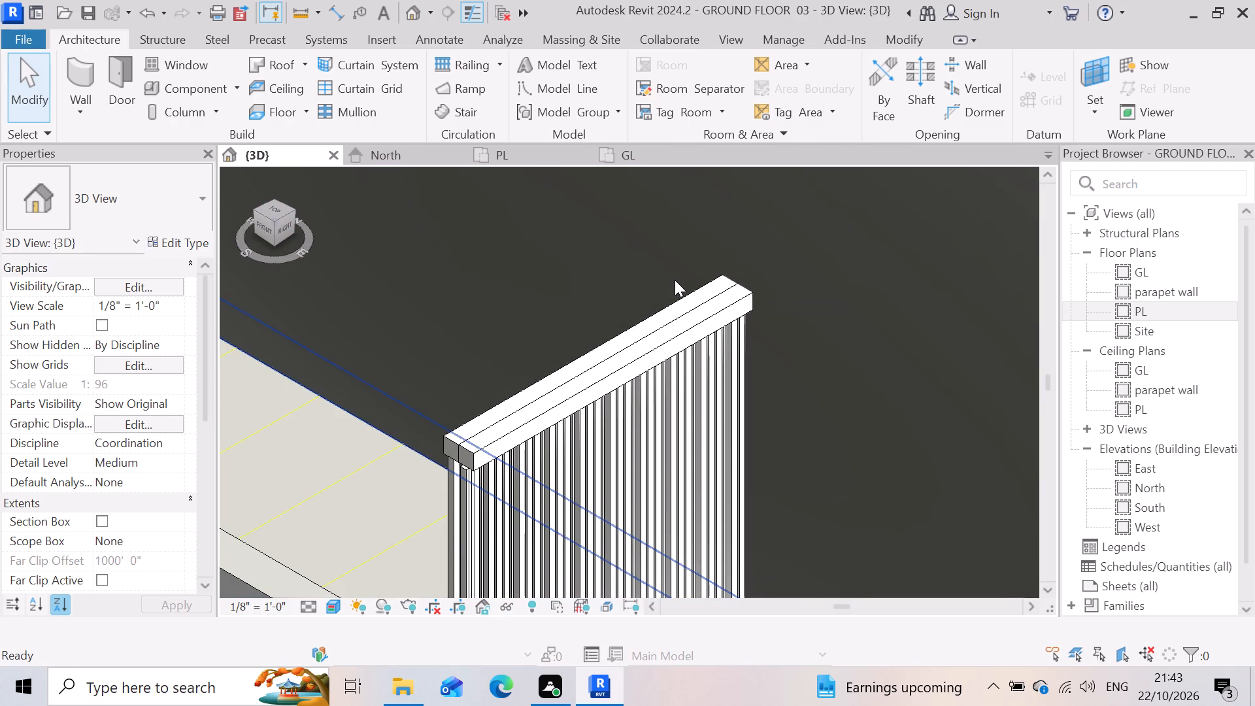
{"action": "type", "text": "hr"}
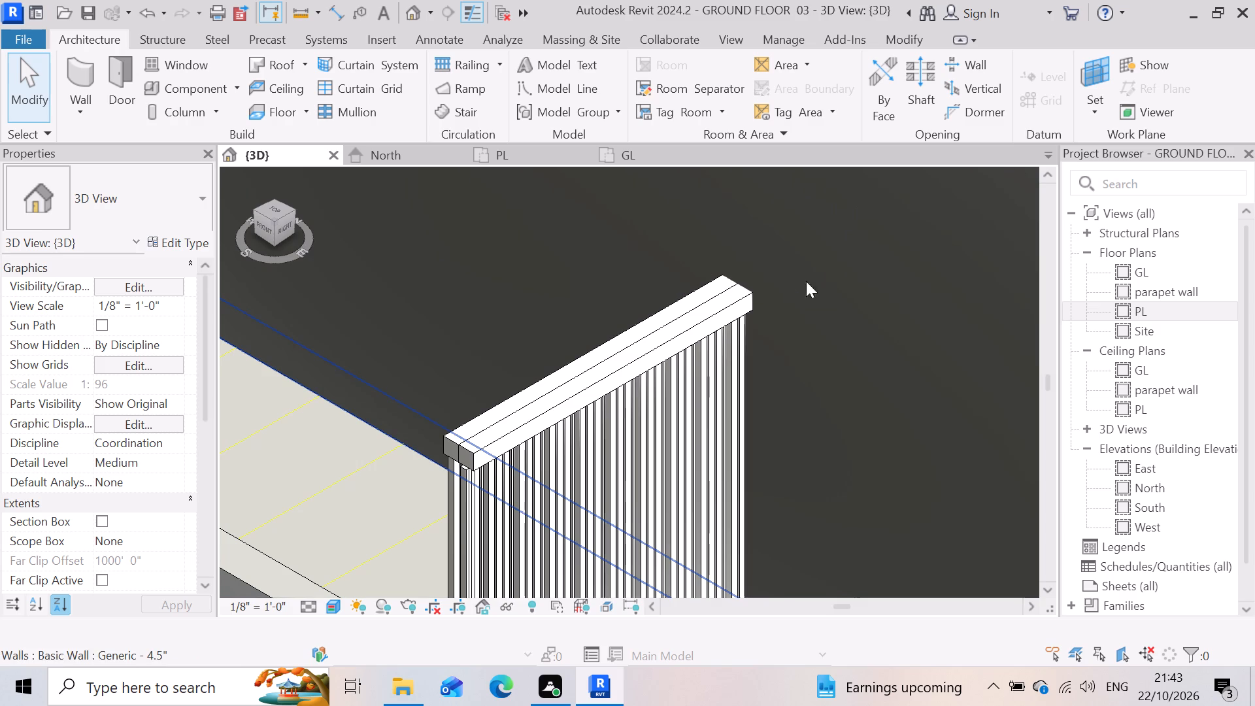
Examine the stair's railing, the floor beneath it and the adjoining interior walls in the 3D view.
{"action": "scroll", "coordinate": [750, 318], "scroll_direction": "down", "scroll_amount": 9}
{"action": "scroll", "coordinate": [681, 333], "scroll_direction": "up", "scroll_amount": 3}
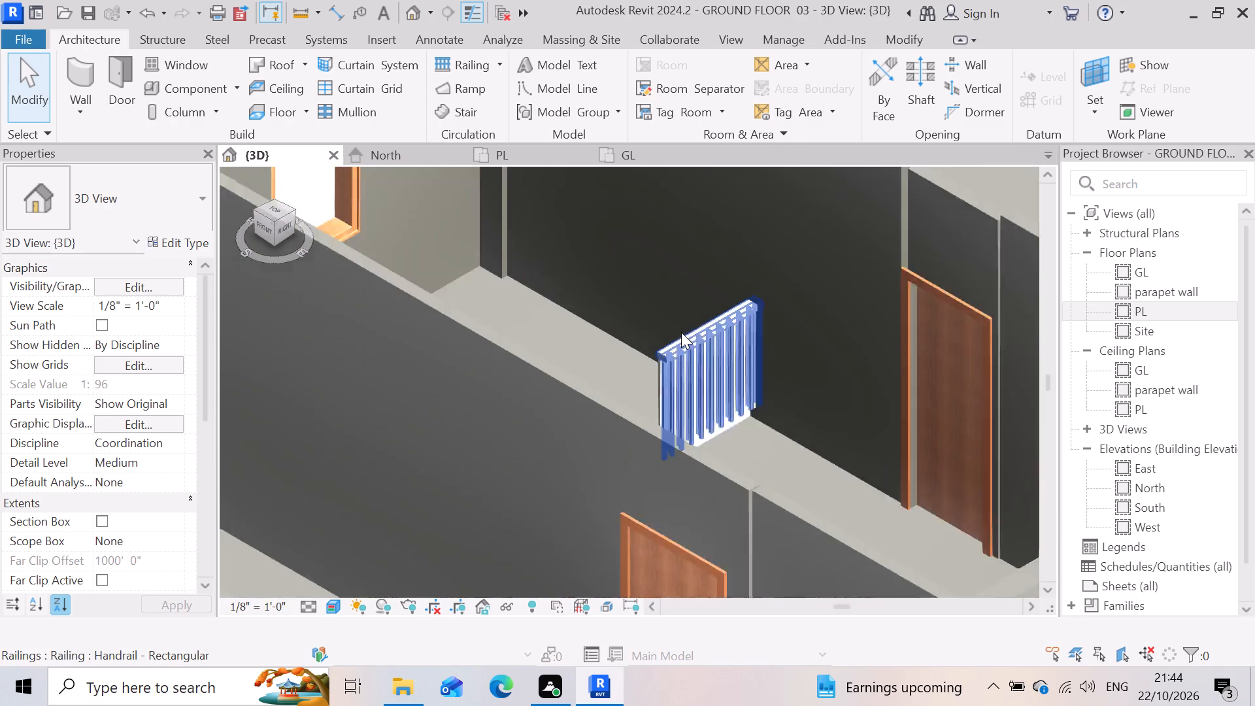
{"action": "scroll", "coordinate": [681, 332], "scroll_direction": "up", "scroll_amount": 5}
{"action": "scroll", "coordinate": [683, 321], "scroll_direction": "down", "scroll_amount": 7}
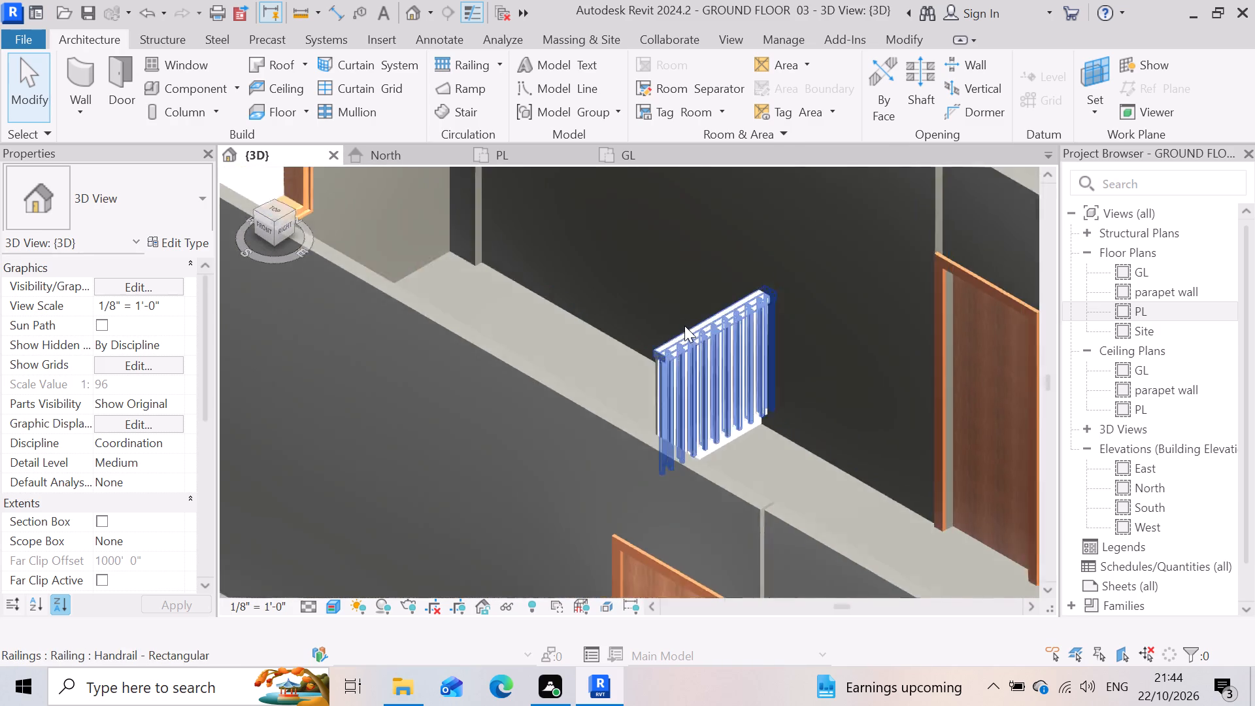
{"action": "scroll", "coordinate": [684, 326], "scroll_direction": "down", "scroll_amount": 6}
{"action": "scroll", "coordinate": [628, 285], "scroll_direction": "up", "scroll_amount": 7}
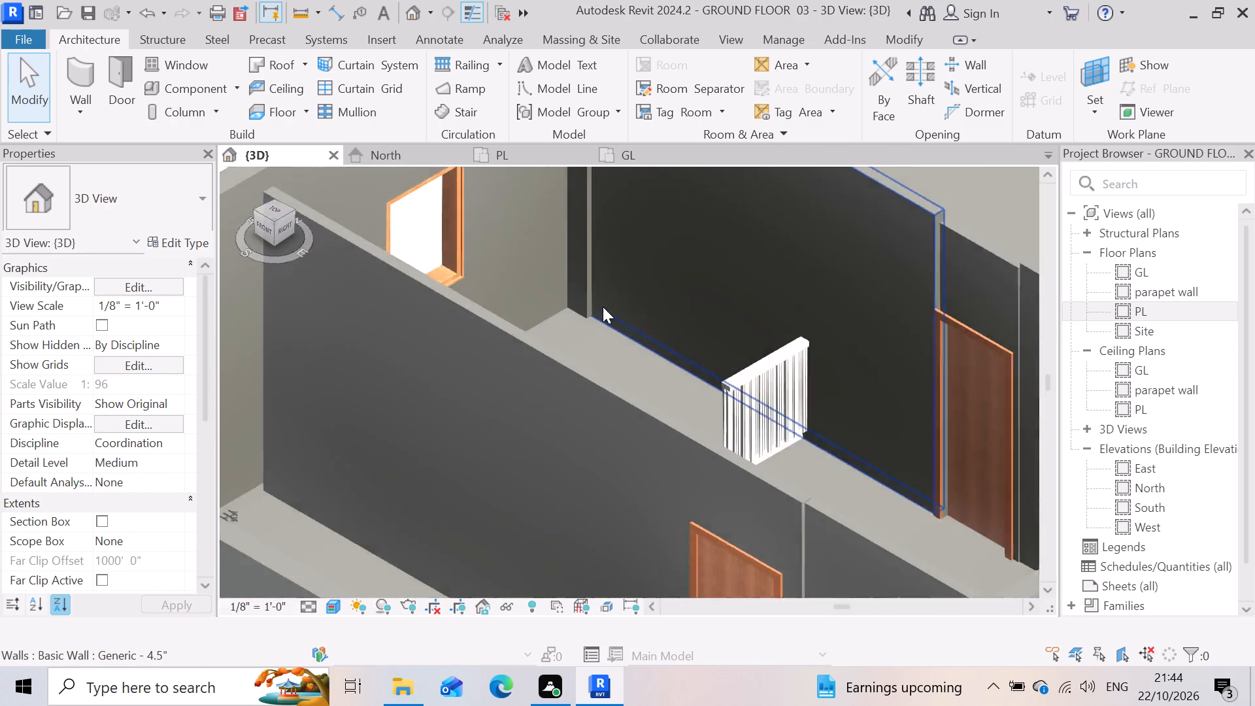
{"action": "scroll", "coordinate": [582, 320], "scroll_direction": "up", "scroll_amount": 4}
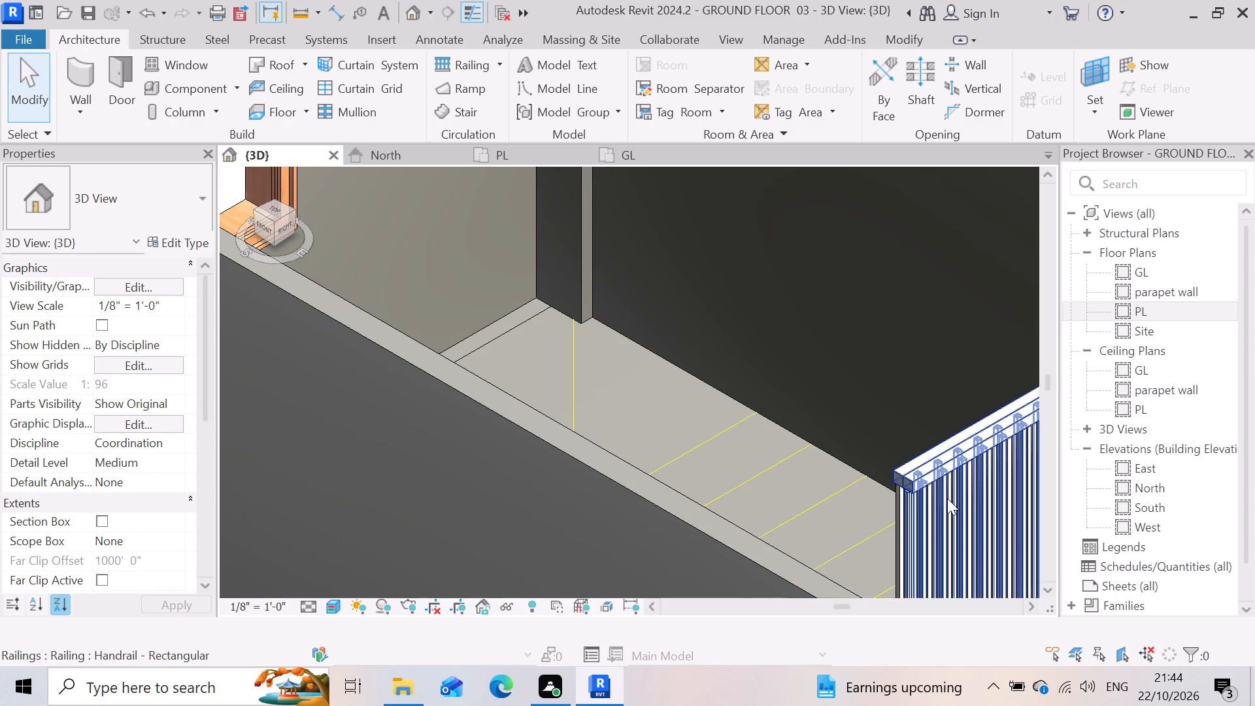
{"action": "scroll", "coordinate": [948, 493], "scroll_direction": "up", "scroll_amount": 4}
{"action": "scroll", "coordinate": [392, 288], "scroll_direction": "down", "scroll_amount": 8}
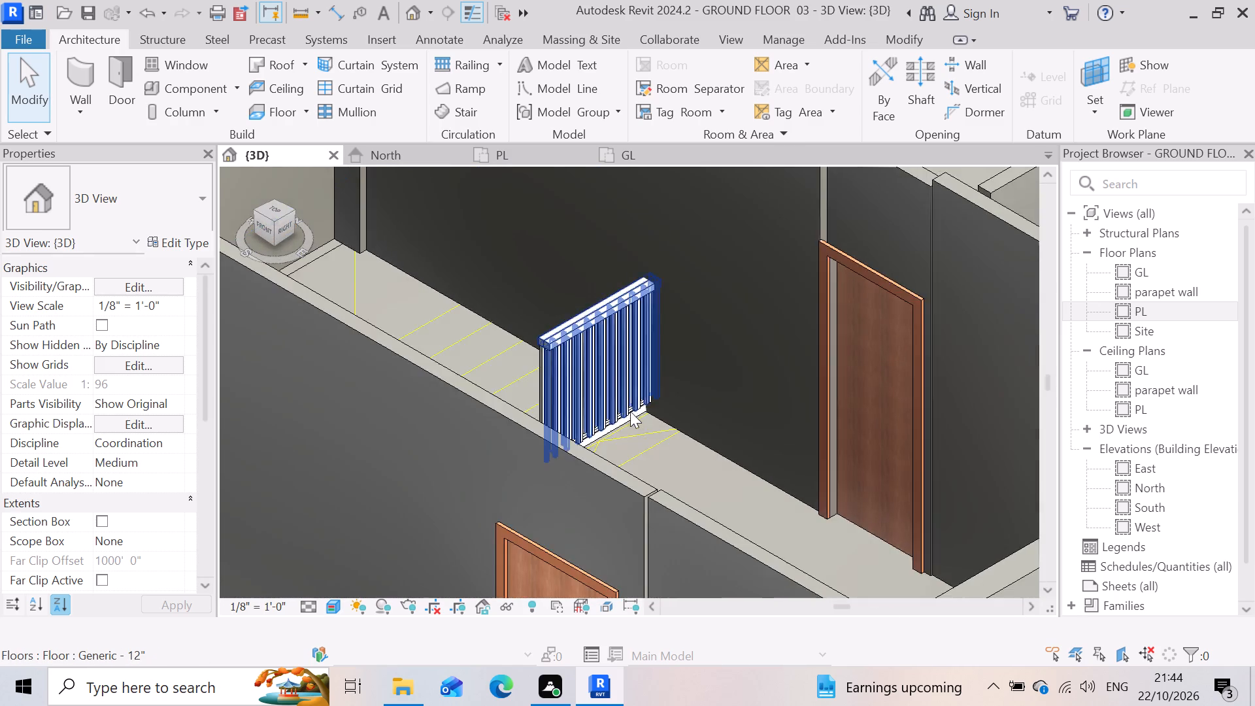
{"action": "scroll", "coordinate": [633, 412], "scroll_direction": "up", "scroll_amount": 7}
{"action": "scroll", "coordinate": [567, 372], "scroll_direction": "down", "scroll_amount": 8}
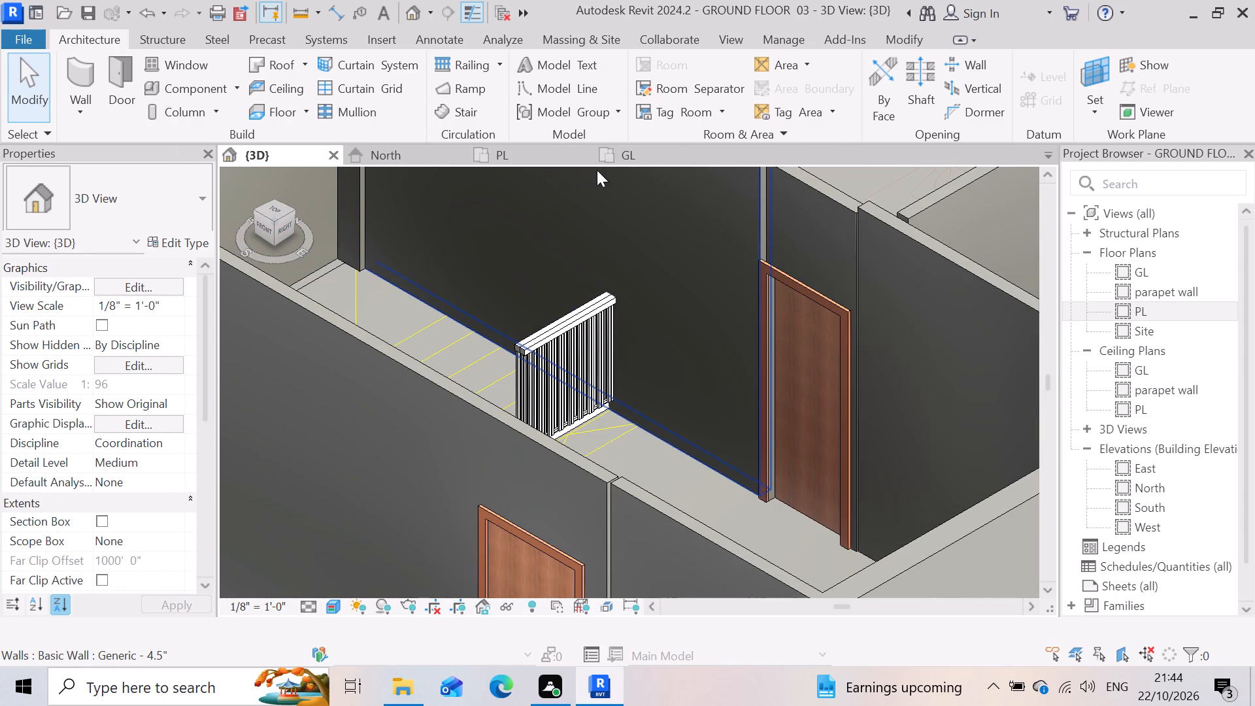
In the PL floor plan, reset the temporary hide/isolate so the assembled stair is shown again.
{"action": "left_click", "coordinate": [521, 155]}
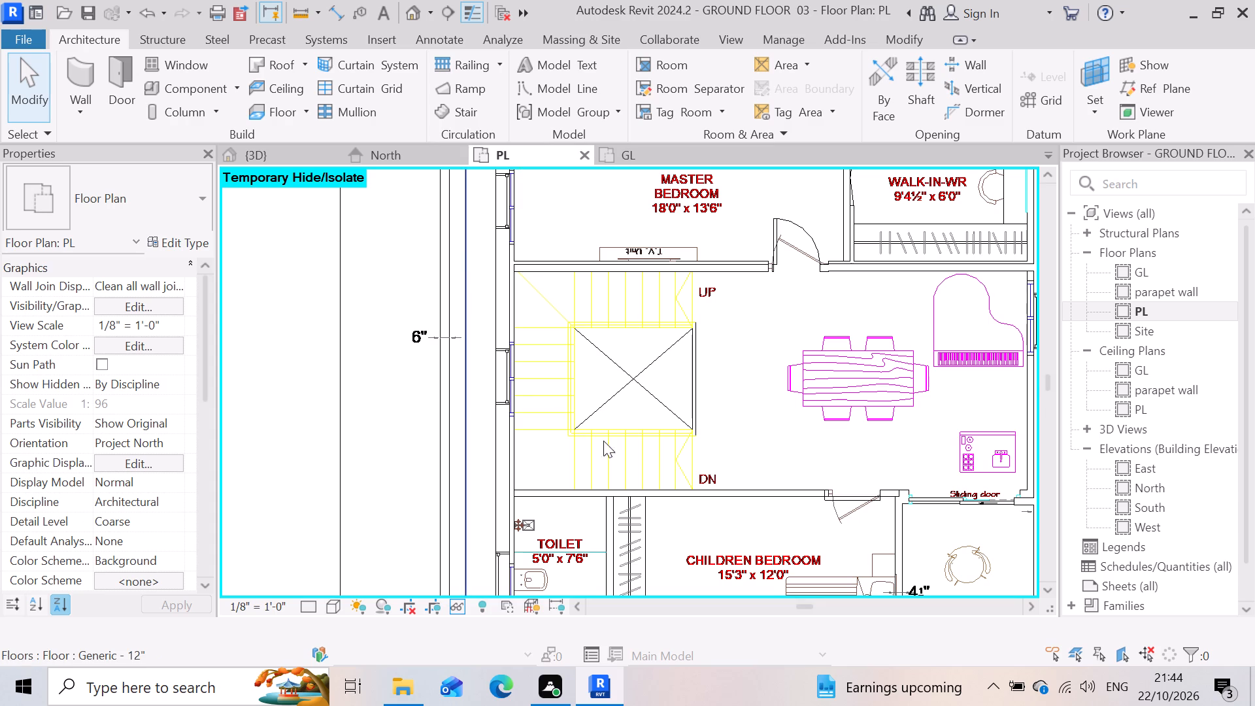
{"action": "scroll", "coordinate": [681, 448], "scroll_direction": "up", "scroll_amount": 4}
{"action": "scroll", "coordinate": [680, 451], "scroll_direction": "down", "scroll_amount": 4}
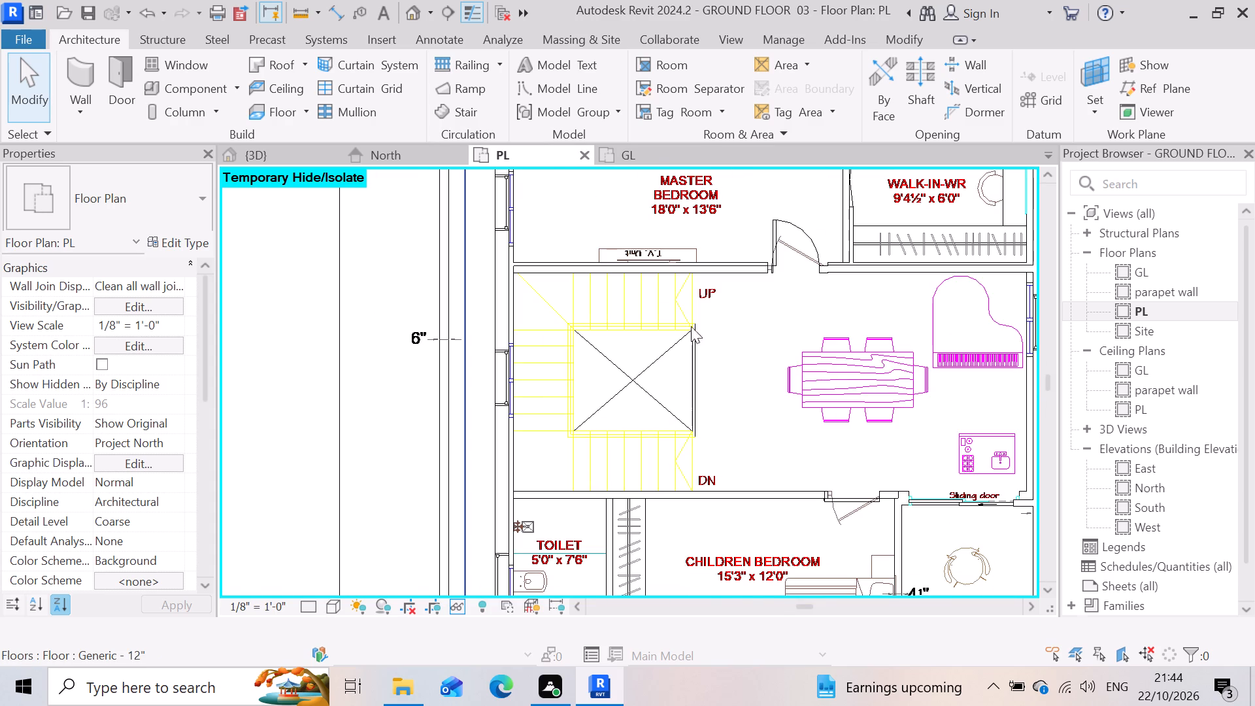
{"action": "scroll", "coordinate": [620, 280], "scroll_direction": "up", "scroll_amount": 3}
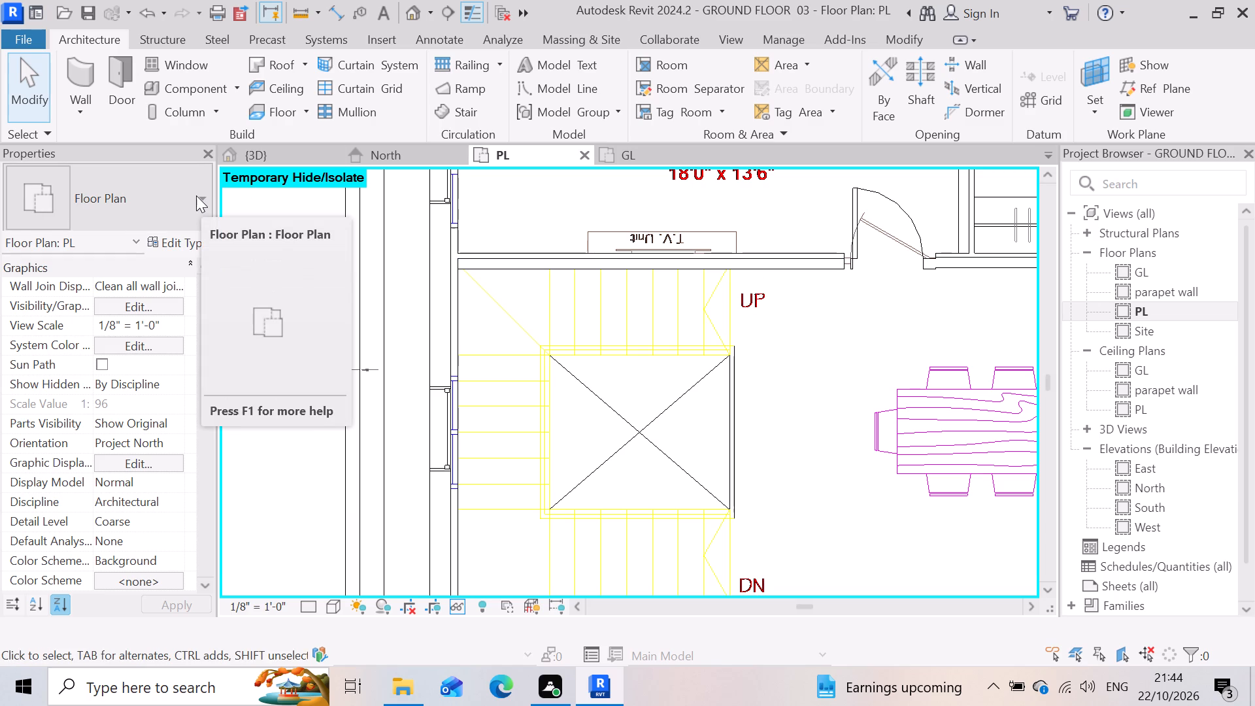
{"action": "type", "text": "hr"}
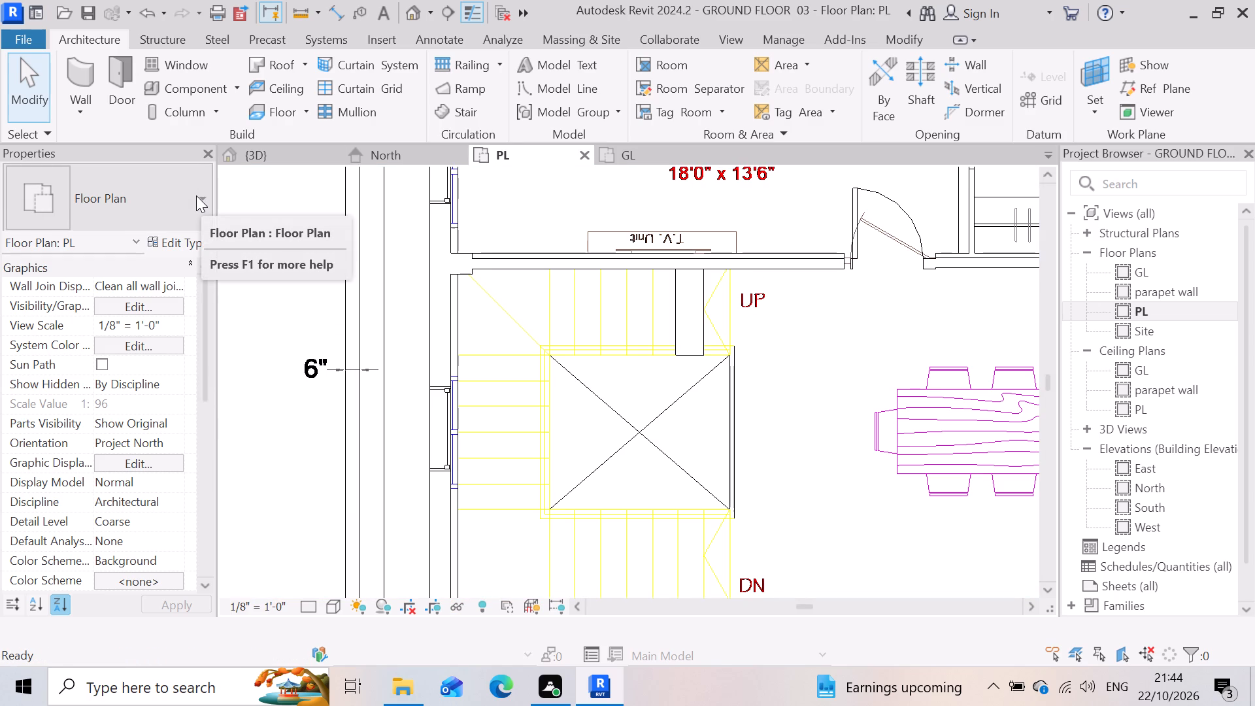
In the 3D view, select the stair's rectangular handrail railing and examine its balusters and base where they meet the floor.
{"action": "left_click", "coordinate": [290, 160]}
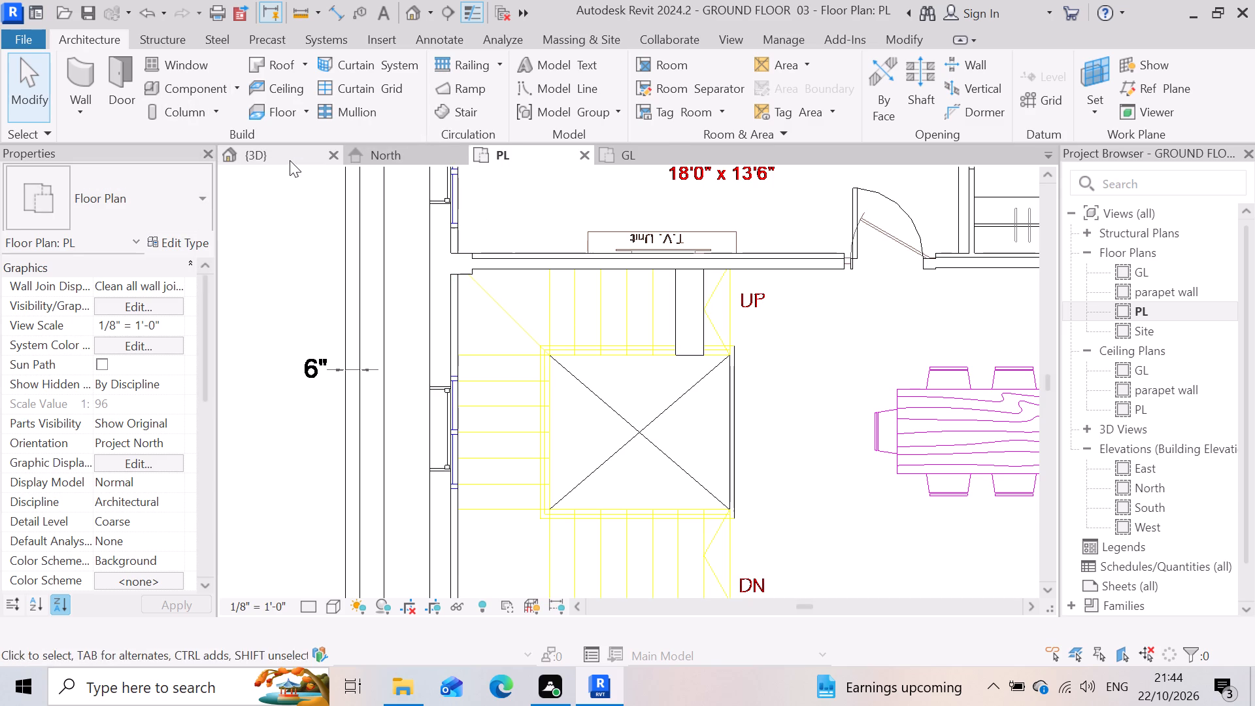
{"action": "scroll", "coordinate": [560, 493], "scroll_direction": "up", "scroll_amount": 1}
{"action": "scroll", "coordinate": [788, 552], "scroll_direction": "down", "scroll_amount": 2}
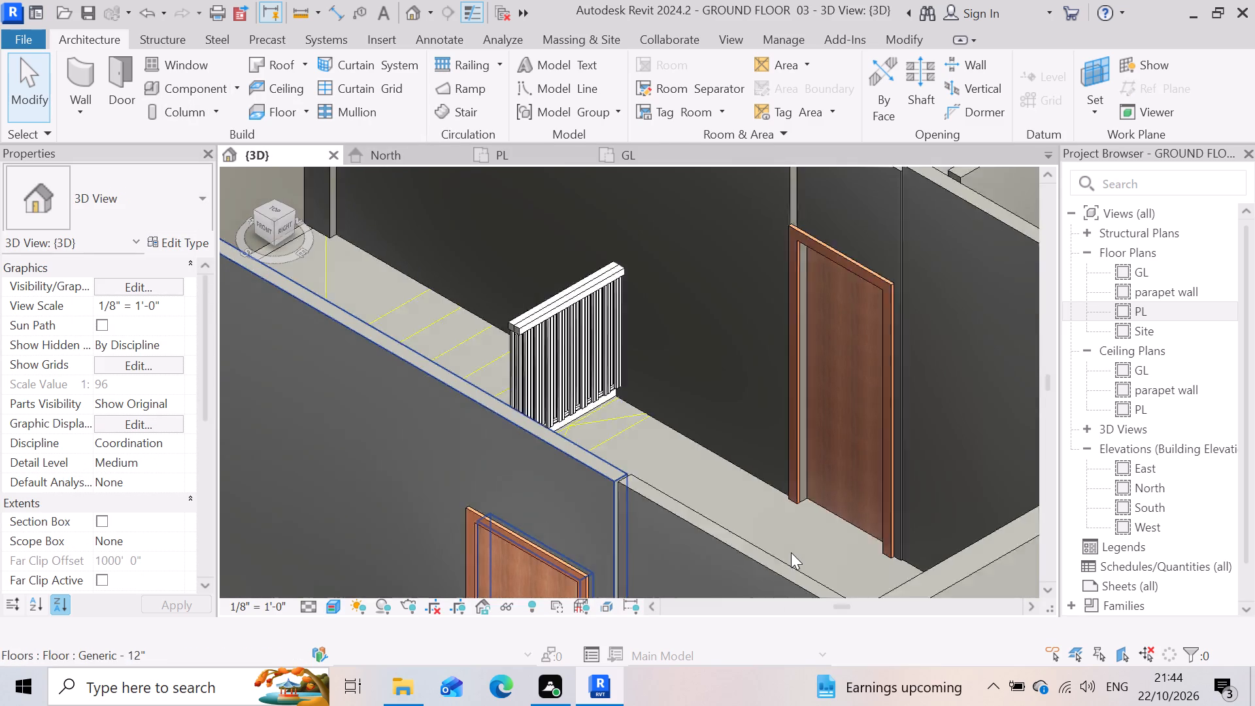
{"action": "scroll", "coordinate": [791, 552], "scroll_direction": "down", "scroll_amount": 5}
{"action": "scroll", "coordinate": [749, 394], "scroll_direction": "up", "scroll_amount": 3}
{"action": "scroll", "coordinate": [675, 339], "scroll_direction": "up", "scroll_amount": 7}
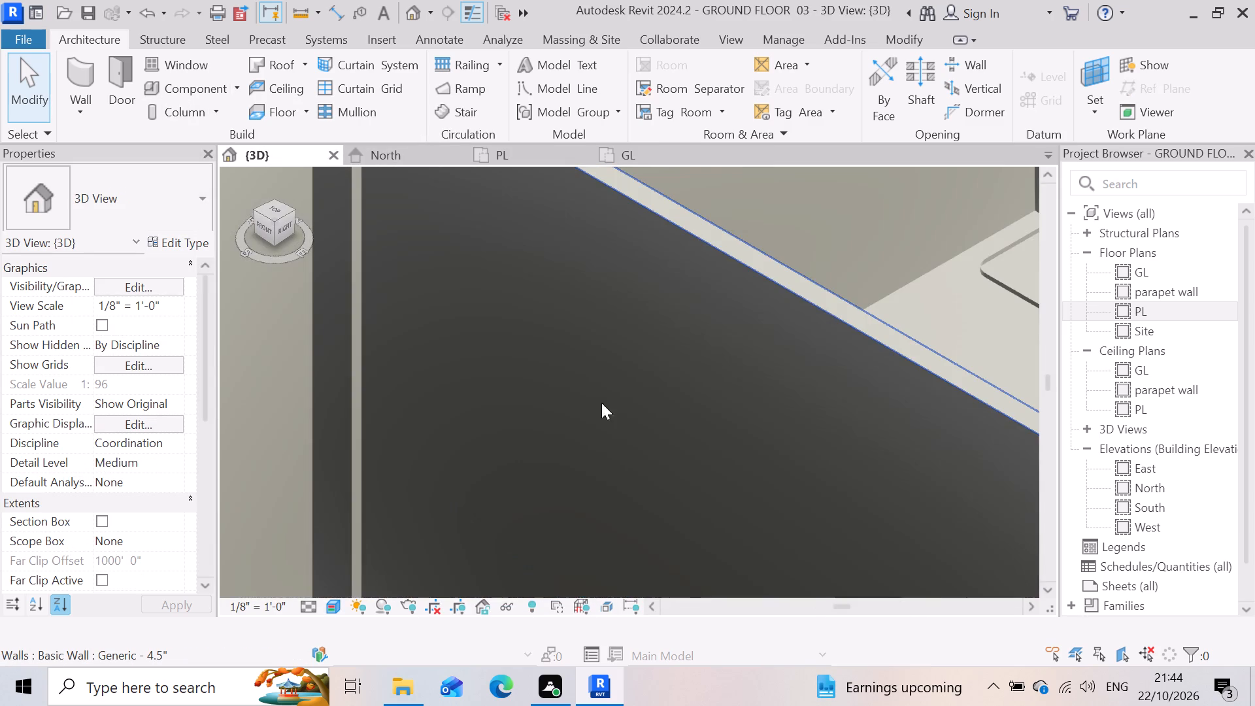
{"action": "scroll", "coordinate": [701, 369], "scroll_direction": "down", "scroll_amount": 8}
{"action": "scroll", "coordinate": [756, 520], "scroll_direction": "up", "scroll_amount": 2}
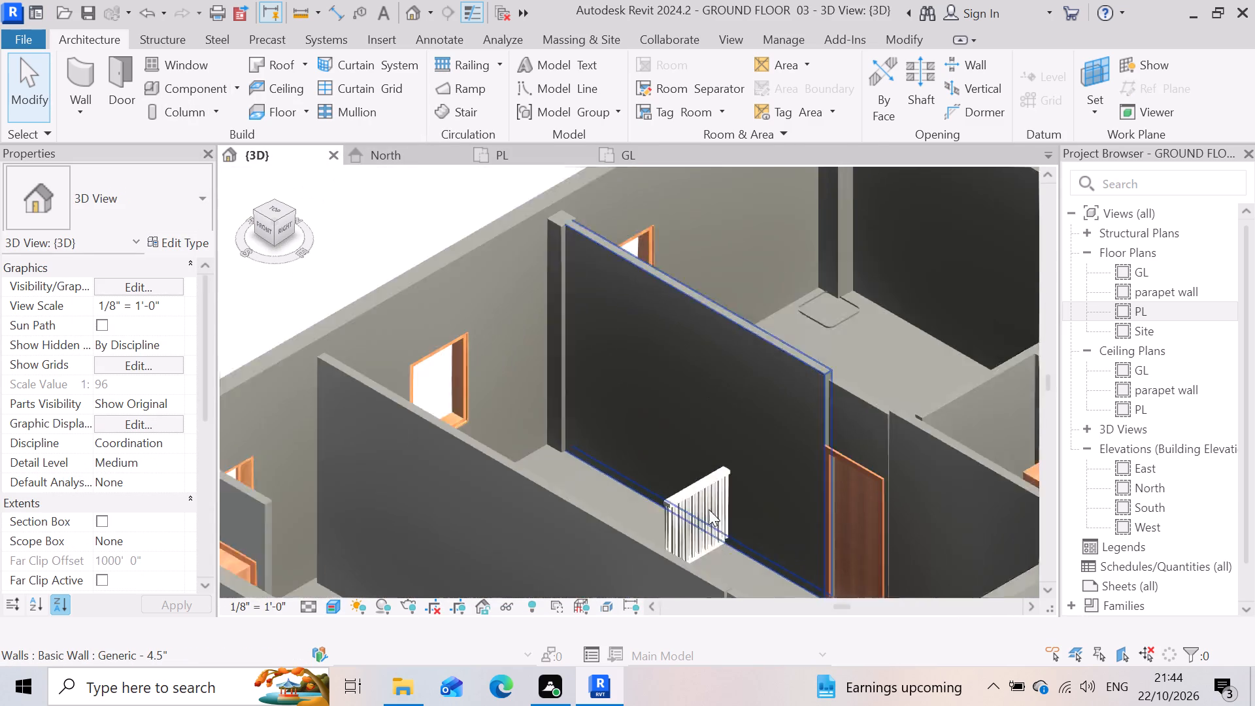
{"action": "scroll", "coordinate": [709, 509], "scroll_direction": "up", "scroll_amount": 5}
{"action": "left_click", "coordinate": [686, 511]}
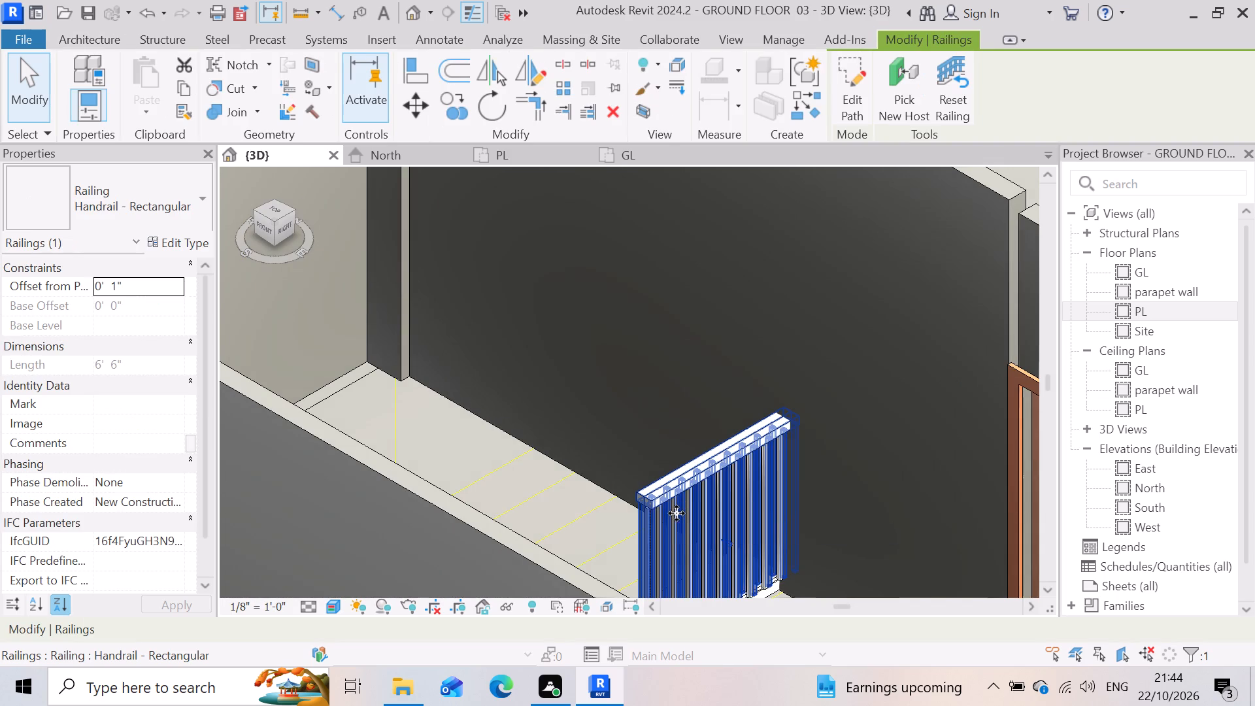
{"action": "scroll", "coordinate": [816, 445], "scroll_direction": "down", "scroll_amount": 8}
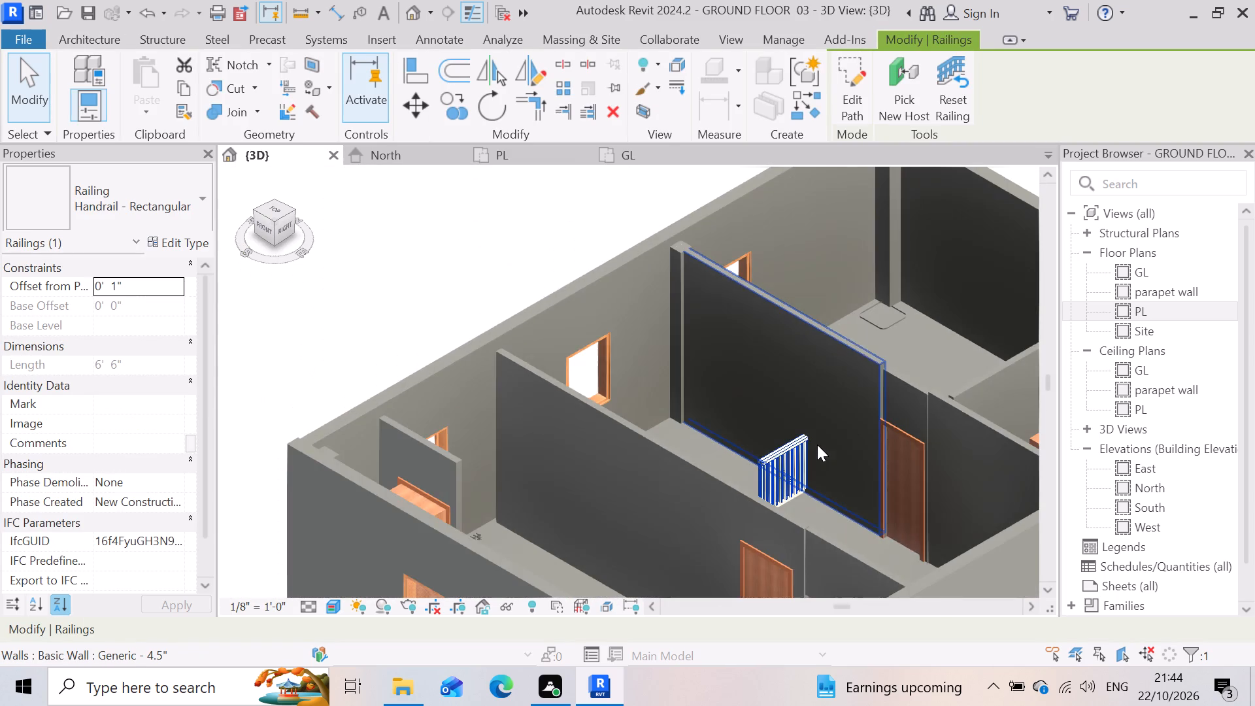
{"action": "scroll", "coordinate": [807, 454], "scroll_direction": "up", "scroll_amount": 4}
{"action": "scroll", "coordinate": [756, 471], "scroll_direction": "up", "scroll_amount": 8}
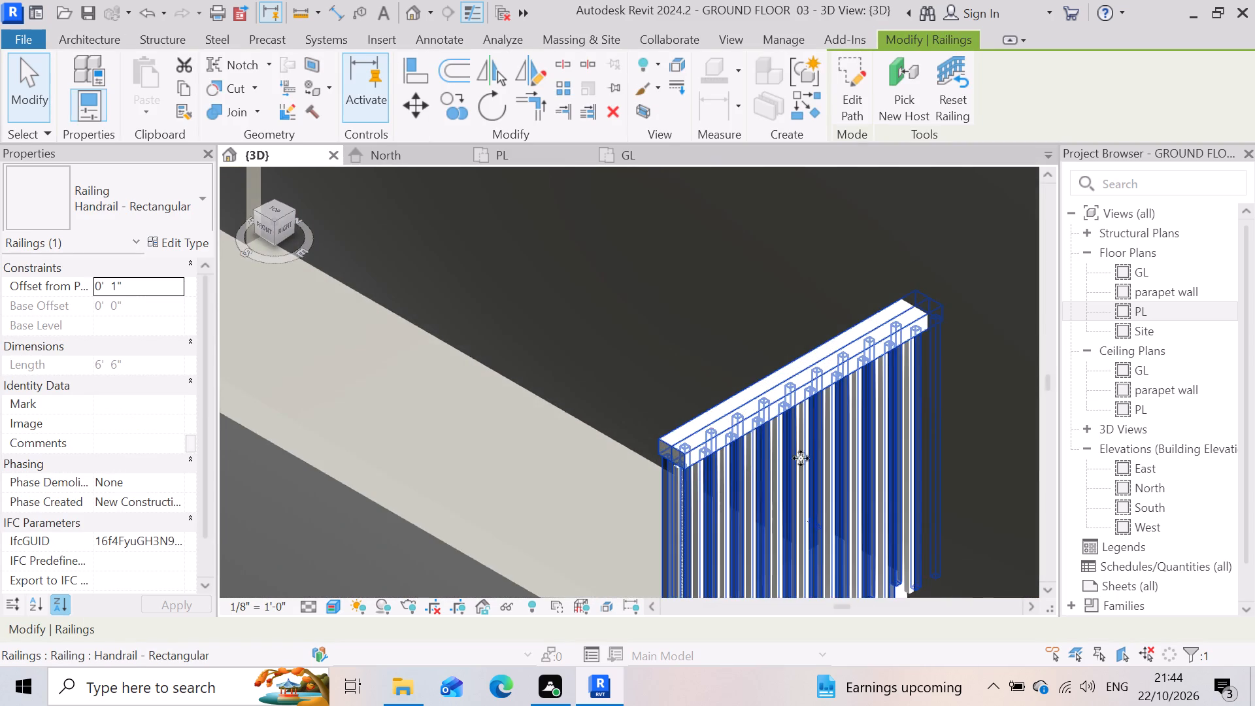
{"action": "scroll", "coordinate": [815, 448], "scroll_direction": "up", "scroll_amount": 4}
{"action": "scroll", "coordinate": [652, 382], "scroll_direction": "down", "scroll_amount": 4}
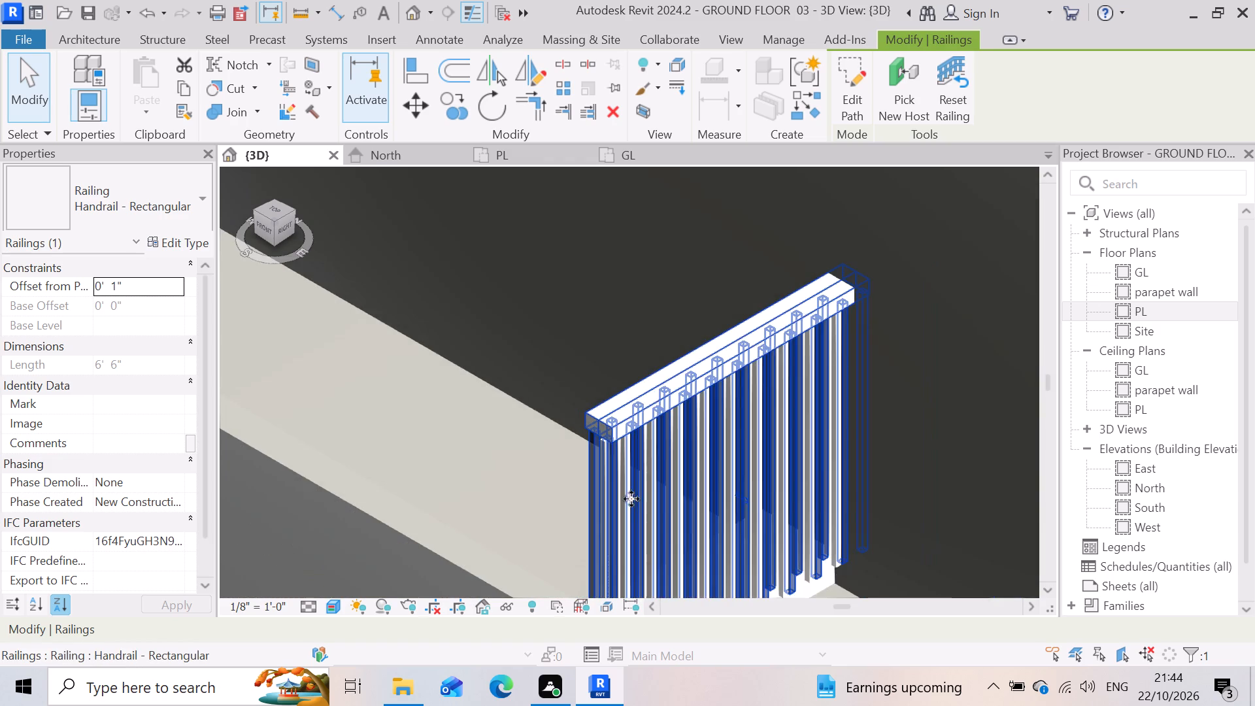
{"action": "scroll", "coordinate": [629, 503], "scroll_direction": "up", "scroll_amount": 4}
{"action": "scroll", "coordinate": [650, 278], "scroll_direction": "down", "scroll_amount": 4}
{"action": "scroll", "coordinate": [882, 571], "scroll_direction": "up", "scroll_amount": 2}
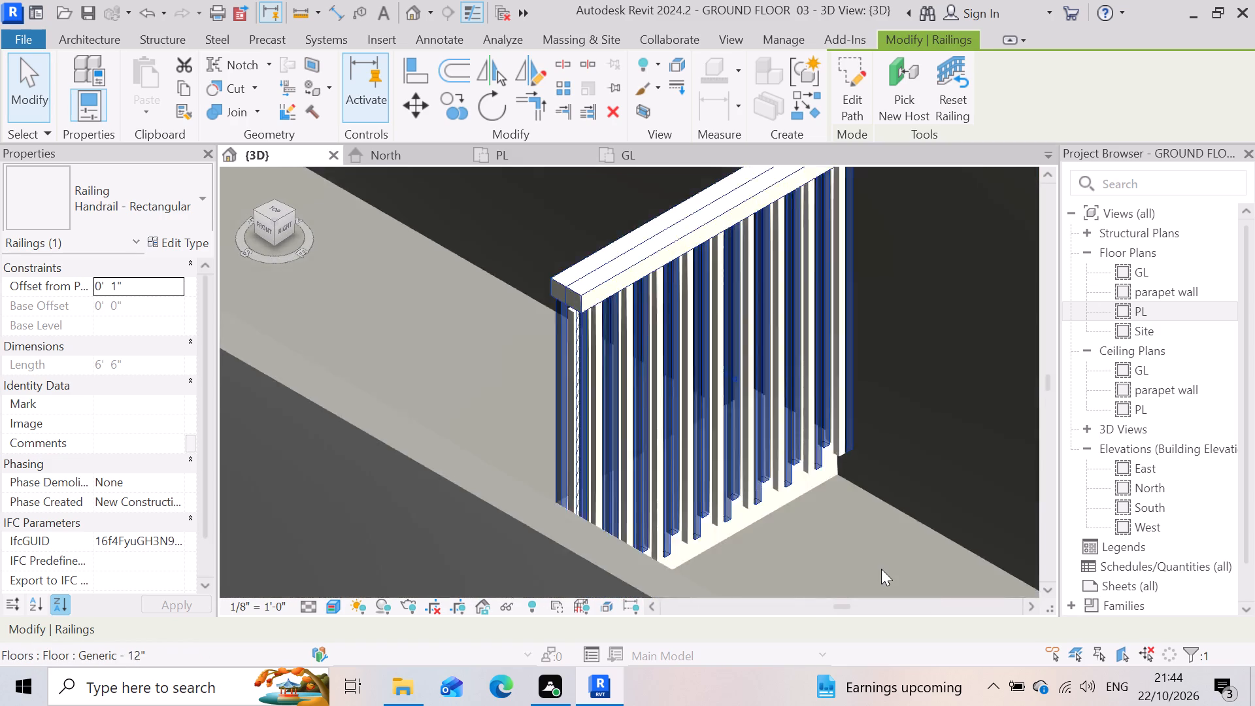
{"action": "scroll", "coordinate": [881, 569], "scroll_direction": "up", "scroll_amount": 1}
{"action": "scroll", "coordinate": [686, 422], "scroll_direction": "up", "scroll_amount": 8}
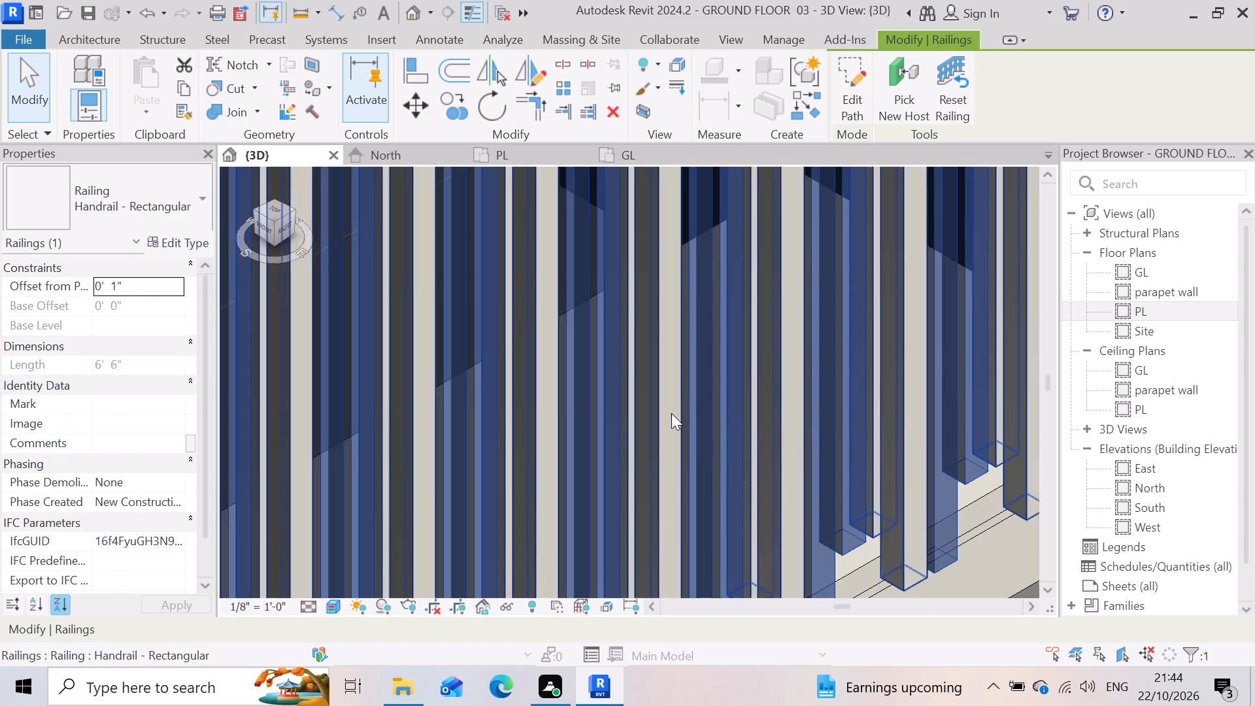
{"action": "scroll", "coordinate": [695, 406], "scroll_direction": "down", "scroll_amount": 5}
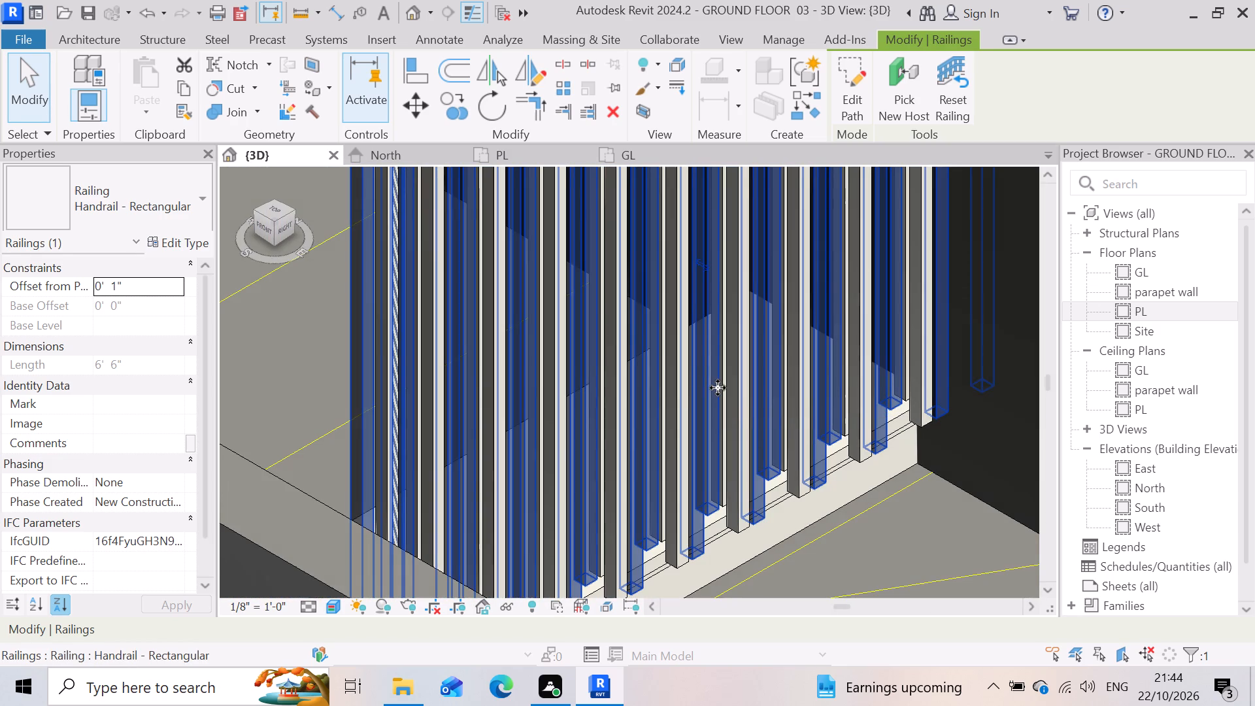
{"action": "scroll", "coordinate": [718, 388], "scroll_direction": "down", "scroll_amount": 8}
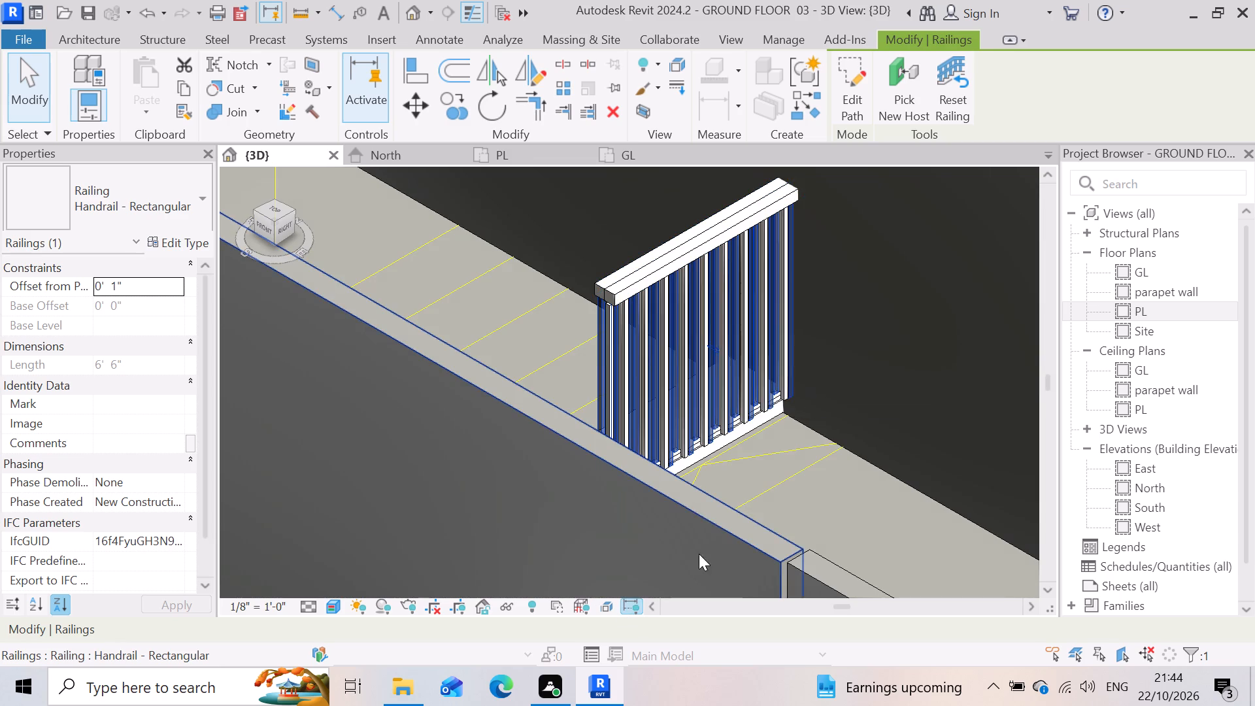
Orbit around the railing to examine the exposed stair tread beside it from the opposite side and from above.
{"action": "middle_click_drag", "start_coordinate": [740, 498], "coordinate": [826, 454], "text": "shift"}
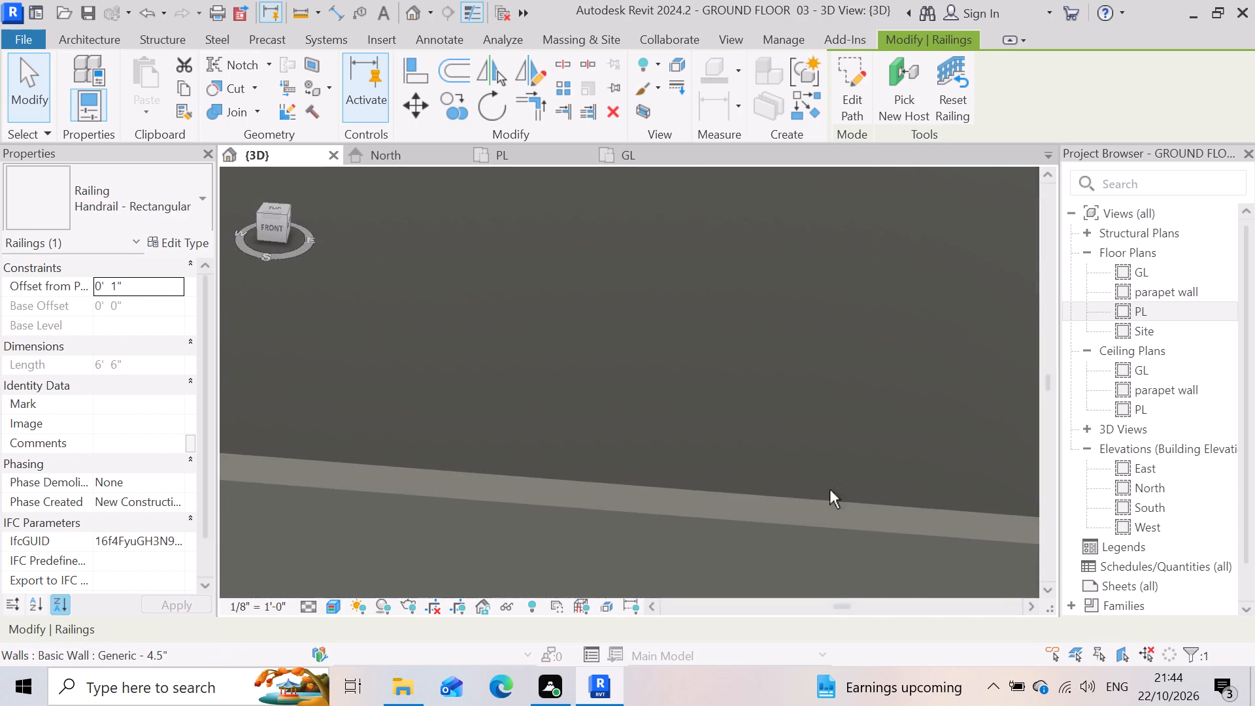
{"action": "middle_click_drag", "start_coordinate": [835, 531], "coordinate": [848, 567], "text": "shift"}
{"action": "middle_click_drag", "start_coordinate": [812, 406], "coordinate": [863, 471], "text": "shift"}
{"action": "scroll", "coordinate": [812, 406], "scroll_direction": "down", "scroll_amount": 1, "text": "shift"}
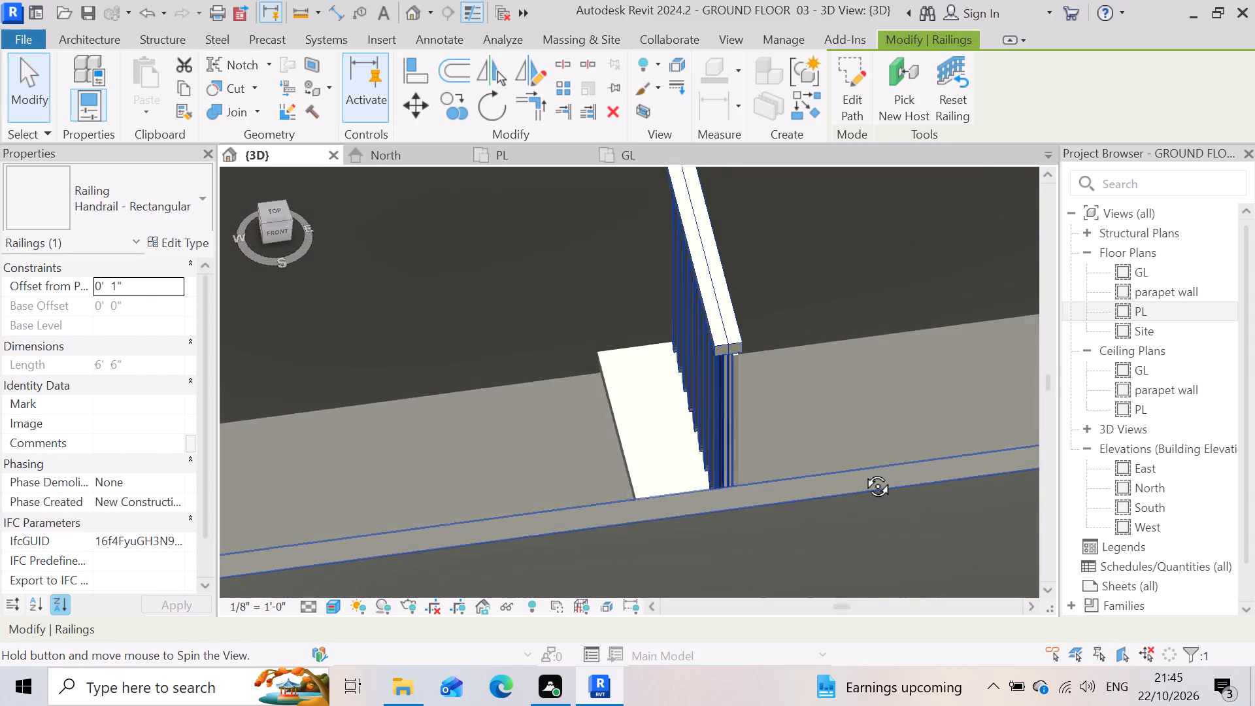
{"action": "middle_click_drag", "start_coordinate": [863, 471], "coordinate": [956, 441], "text": "shift"}
{"action": "middle_click_drag", "start_coordinate": [954, 446], "coordinate": [929, 480], "text": "shift"}
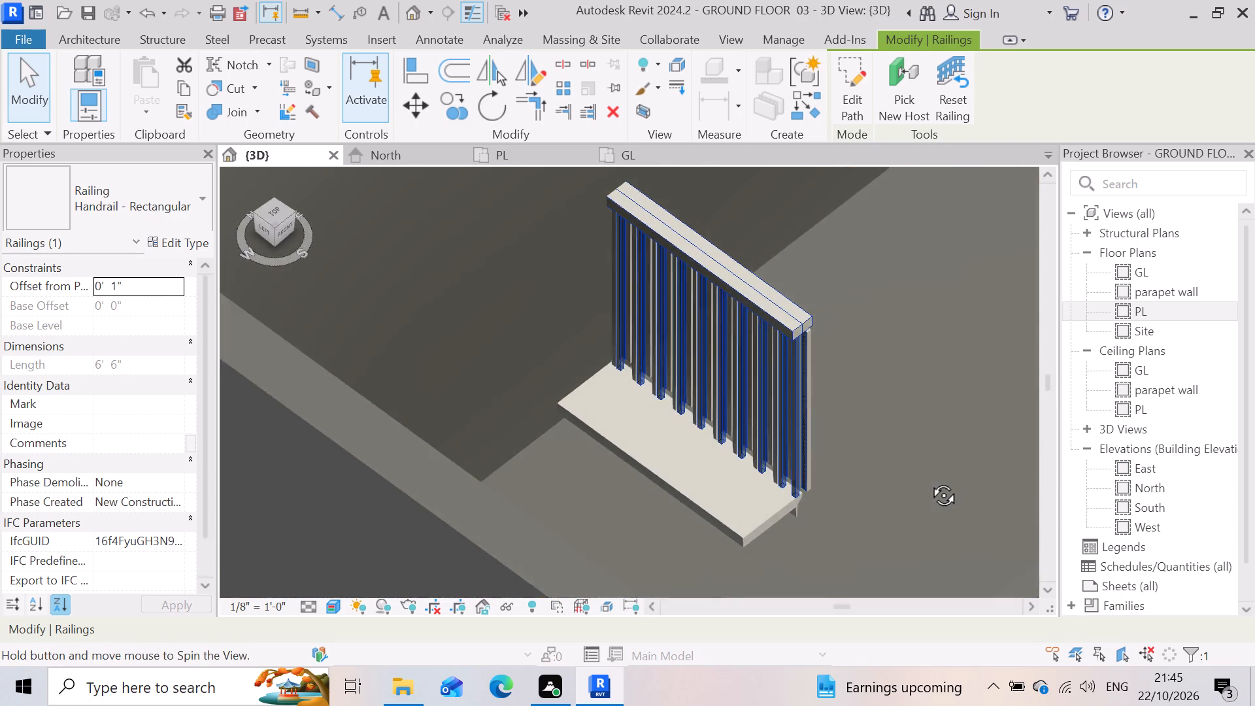
{"action": "middle_click_drag", "start_coordinate": [929, 480], "coordinate": [869, 569], "text": "shift"}
{"action": "scroll", "coordinate": [712, 482], "scroll_direction": "down", "scroll_amount": 2, "text": "shift"}
{"action": "scroll", "coordinate": [688, 491], "scroll_direction": "up", "scroll_amount": 3}
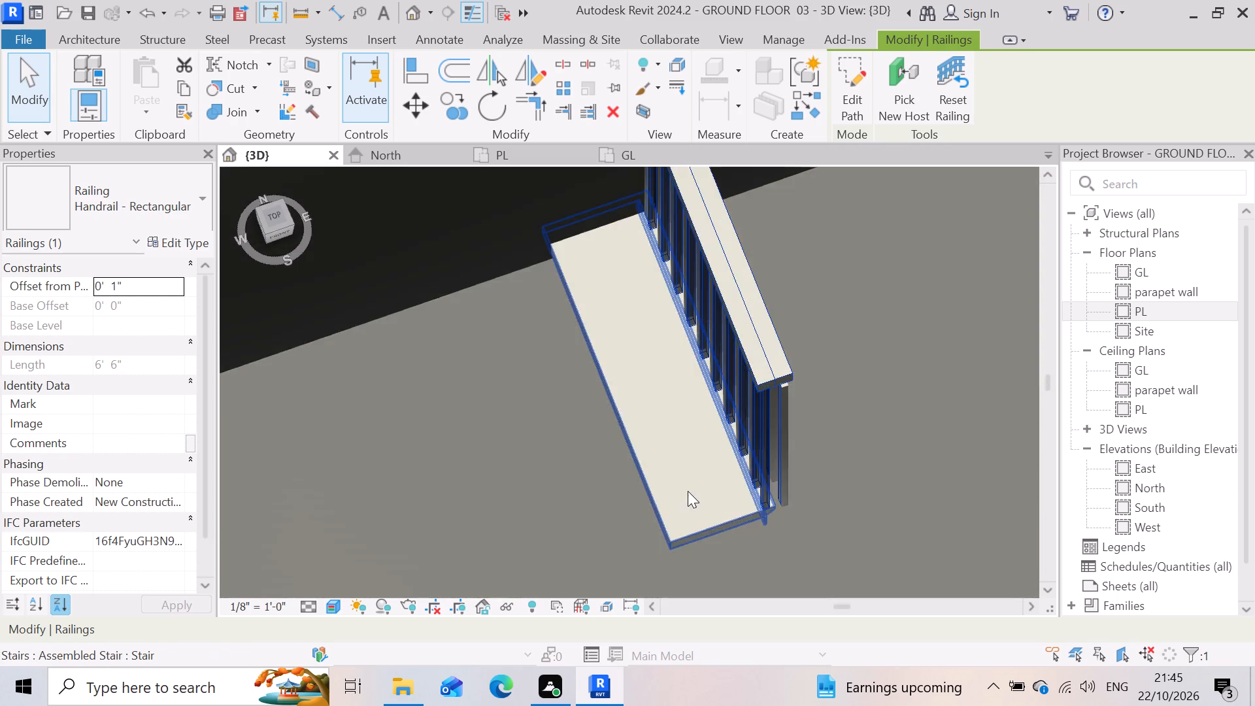
{"action": "scroll", "coordinate": [683, 493], "scroll_direction": "up", "scroll_amount": 4}
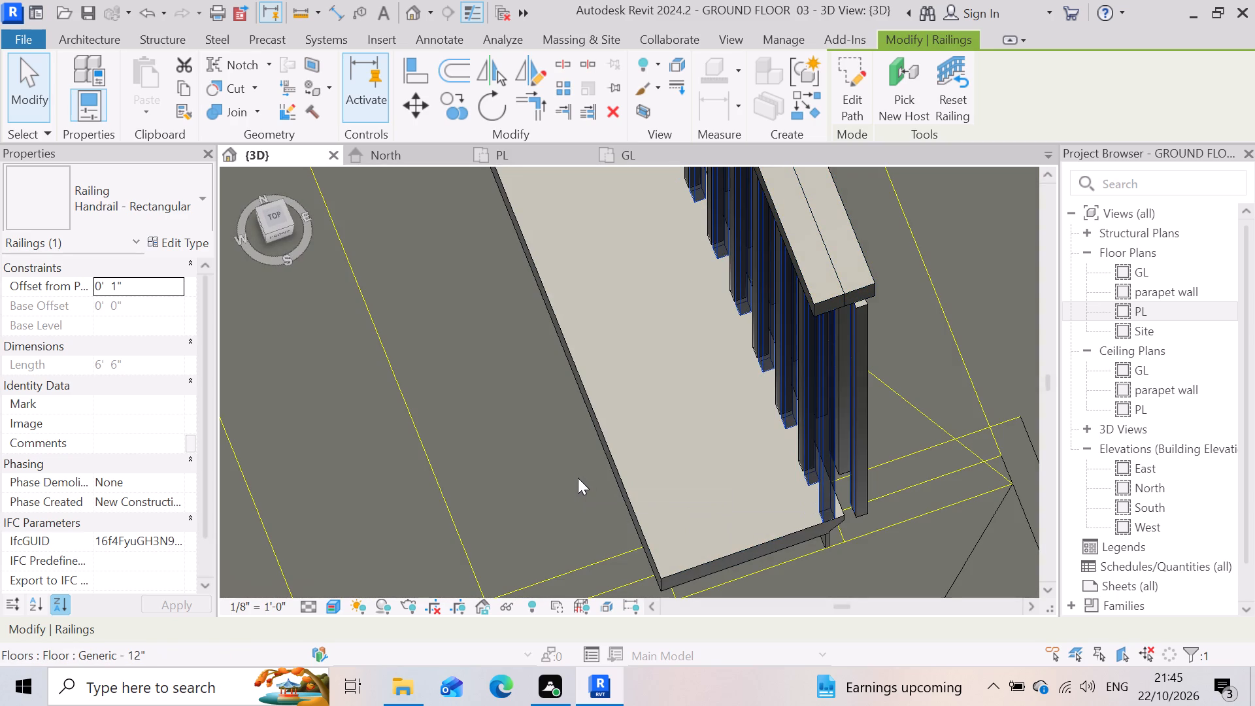
{"action": "scroll", "coordinate": [788, 577], "scroll_direction": "up", "scroll_amount": 3}
{"action": "scroll", "coordinate": [743, 534], "scroll_direction": "up", "scroll_amount": 3}
Select the assembled stair and examine its exposed tread against the surrounding floor and stair lines.
{"action": "left_click", "coordinate": [712, 496]}
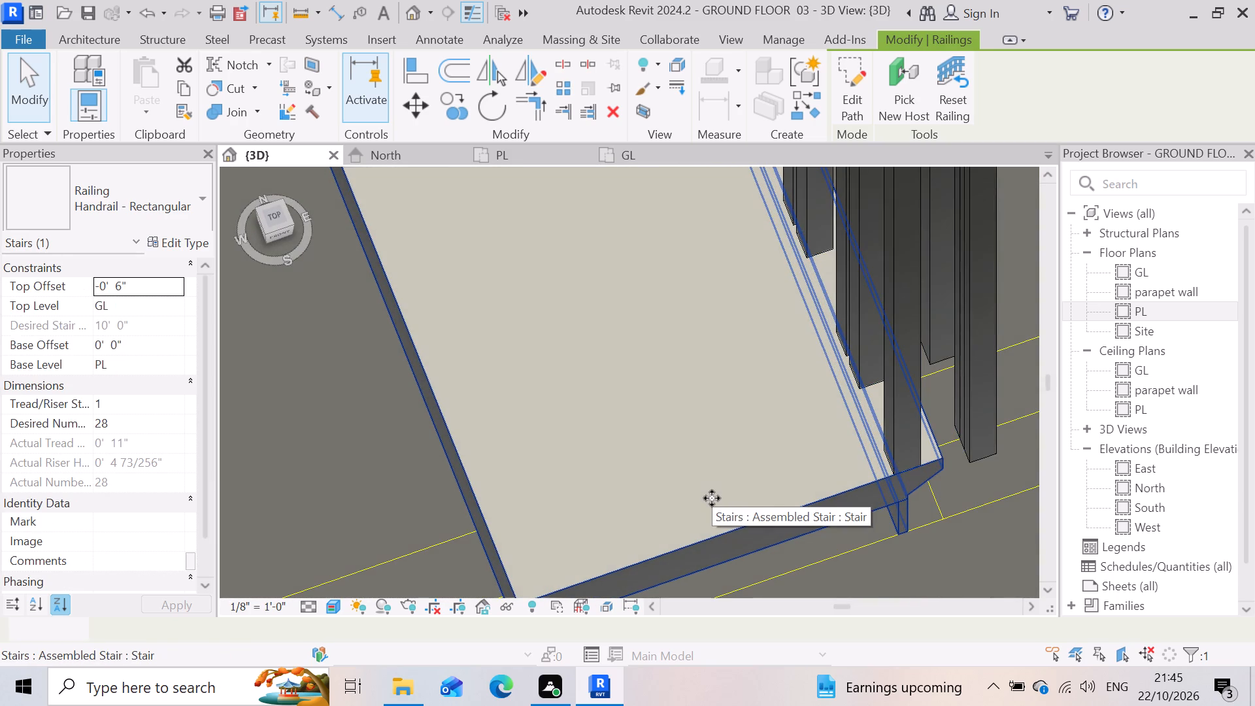
{"action": "scroll", "coordinate": [631, 476], "scroll_direction": "down", "scroll_amount": 9}
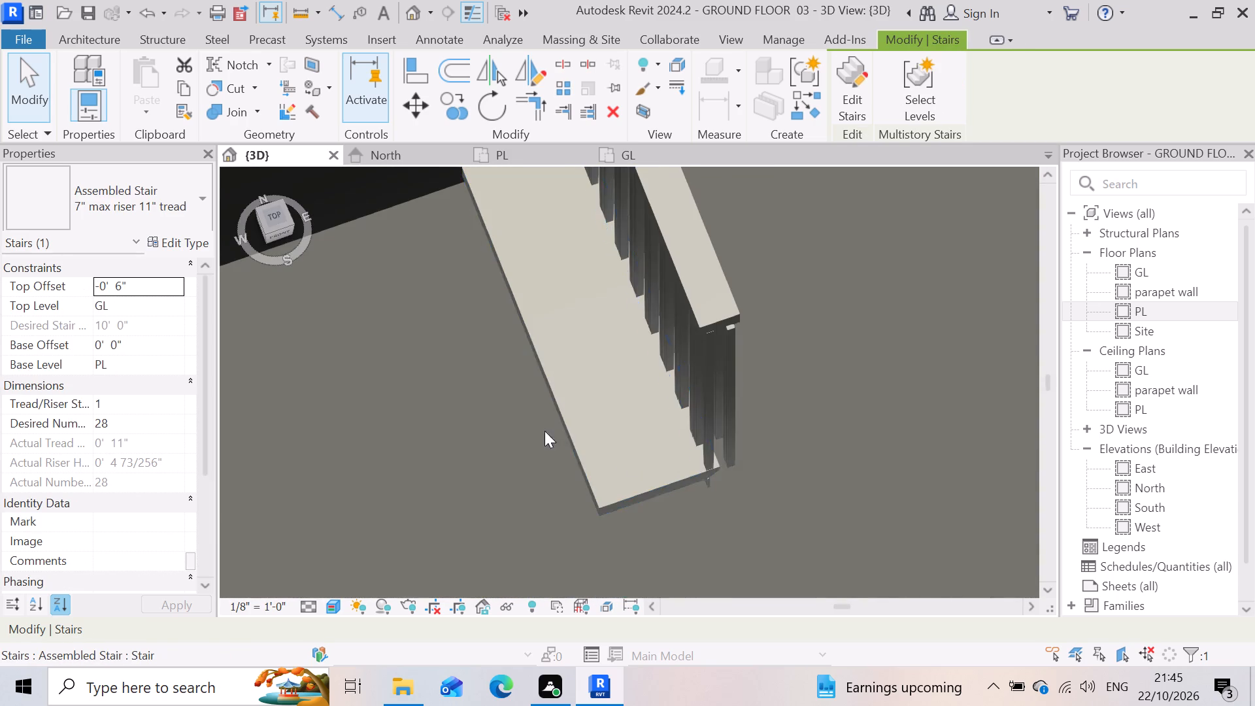
{"action": "left_click", "coordinate": [550, 359]}
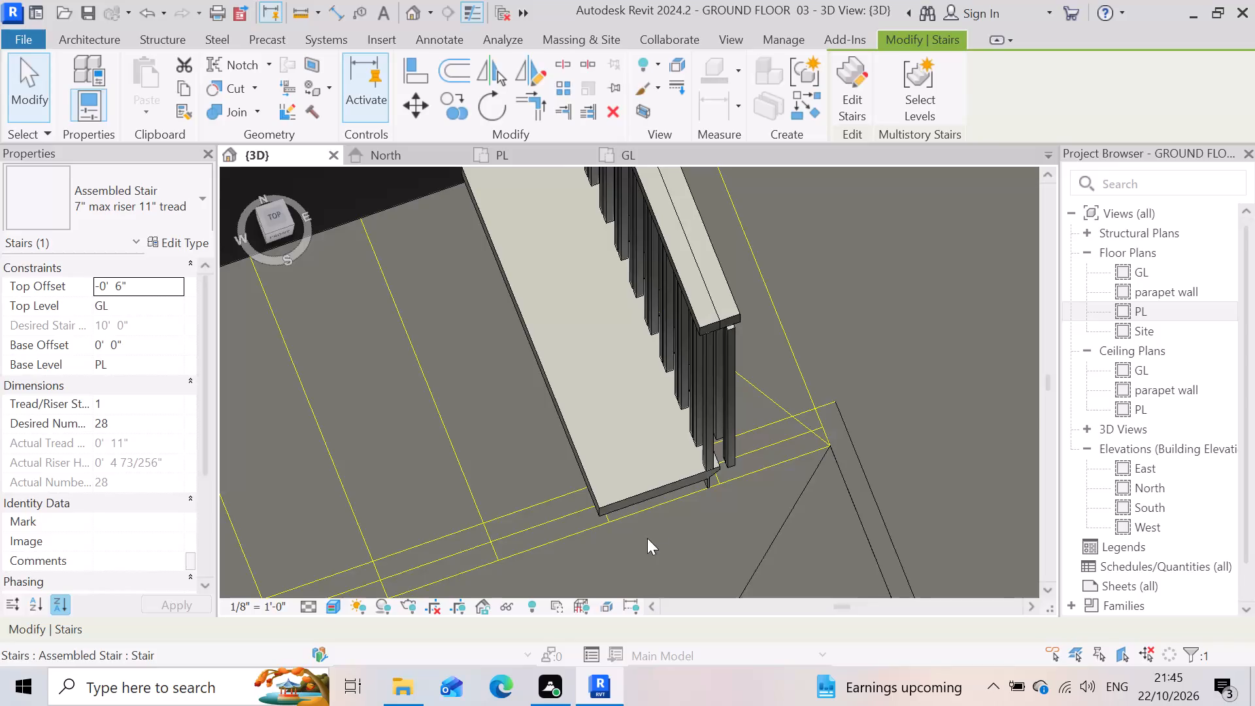
{"action": "scroll", "coordinate": [658, 519], "scroll_direction": "down", "scroll_amount": 4}
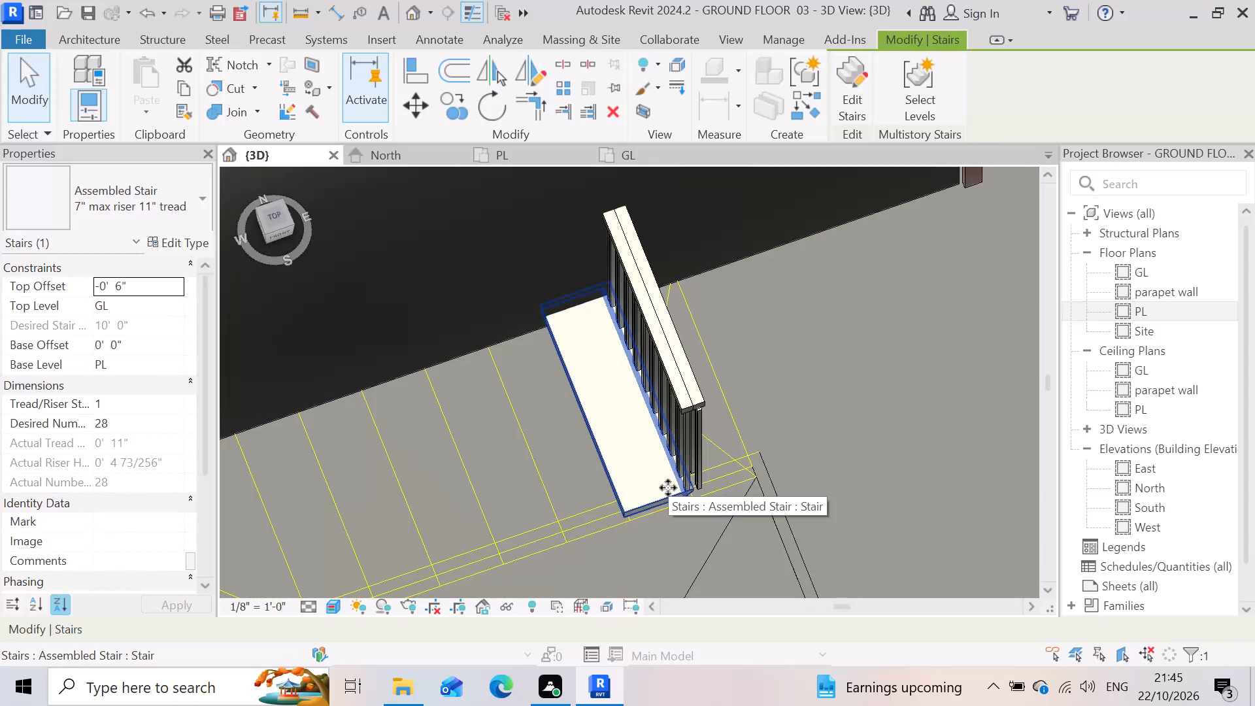
{"action": "left_click", "coordinate": [651, 449]}
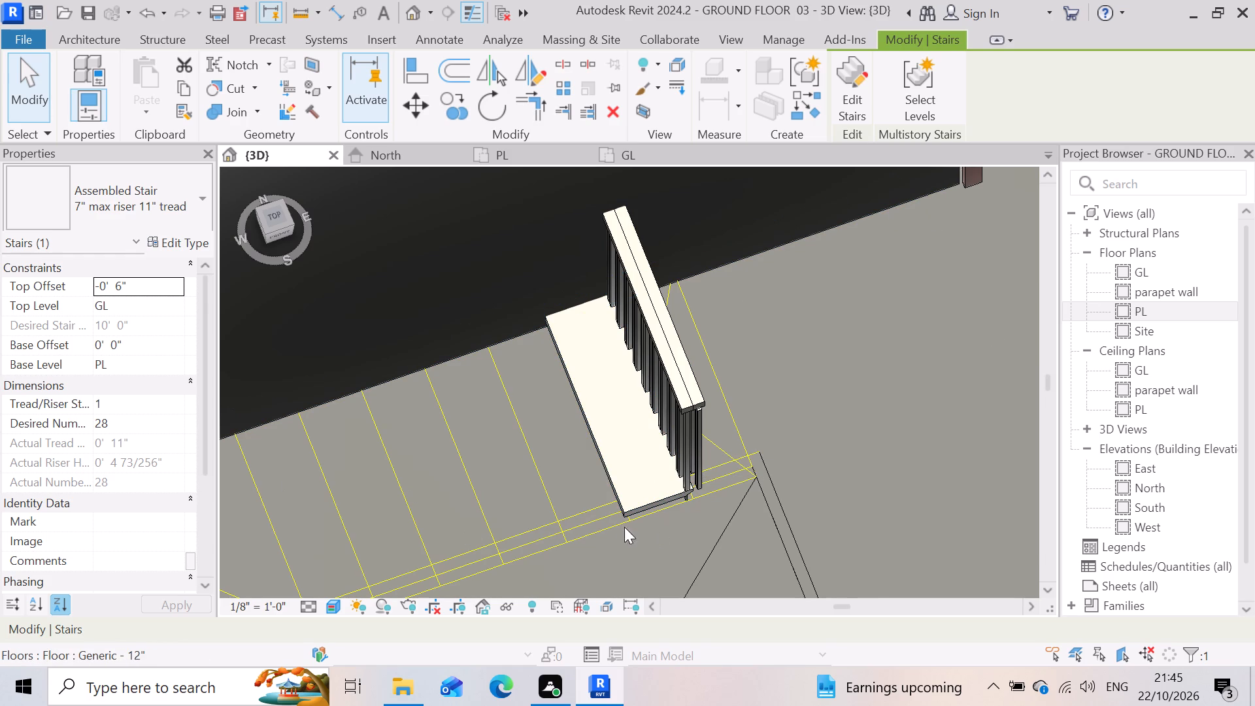
{"action": "left_click", "coordinate": [610, 446]}
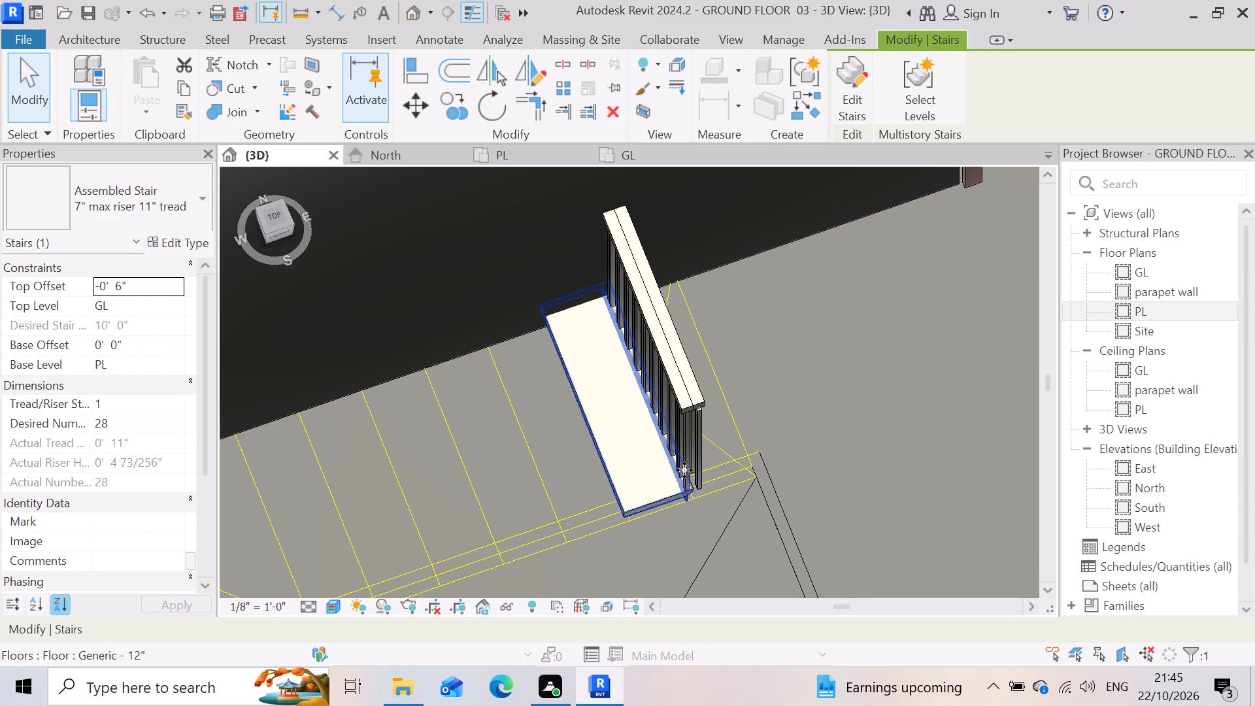
{"action": "scroll", "coordinate": [708, 466], "scroll_direction": "down", "scroll_amount": 7}
{"action": "scroll", "coordinate": [695, 466], "scroll_direction": "up", "scroll_amount": 7}
Set the assembled stair's desired number of risers to 23.
{"action": "left_click", "coordinate": [614, 427]}
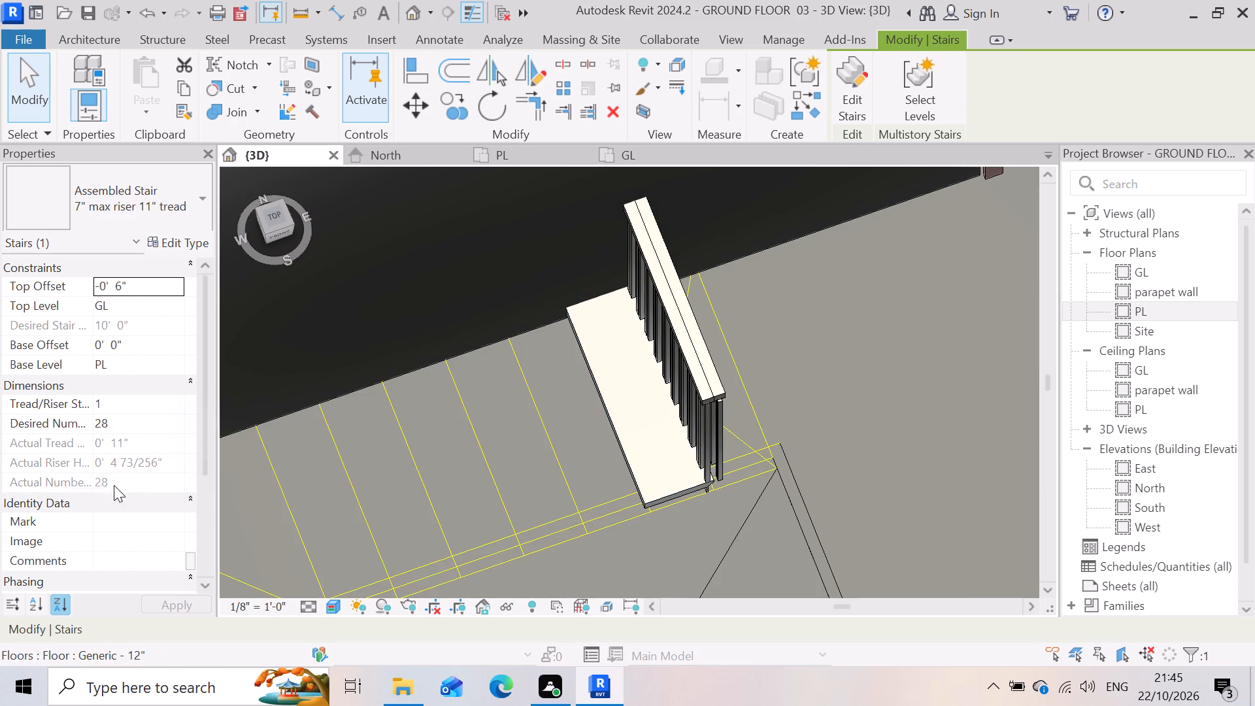
{"action": "left_click", "coordinate": [140, 428]}
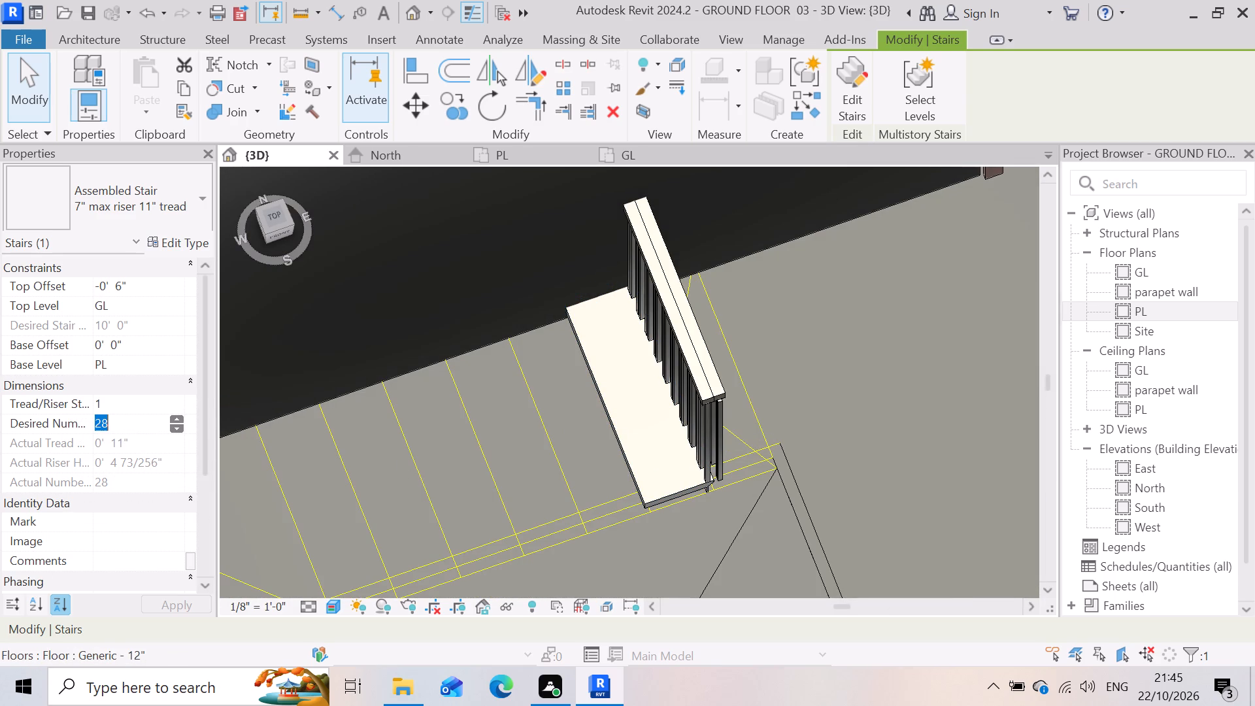
{"action": "left_click", "coordinate": [178, 431]}
{"action": "double_click", "coordinate": [178, 431]}
{"action": "left_click", "coordinate": [178, 431]}
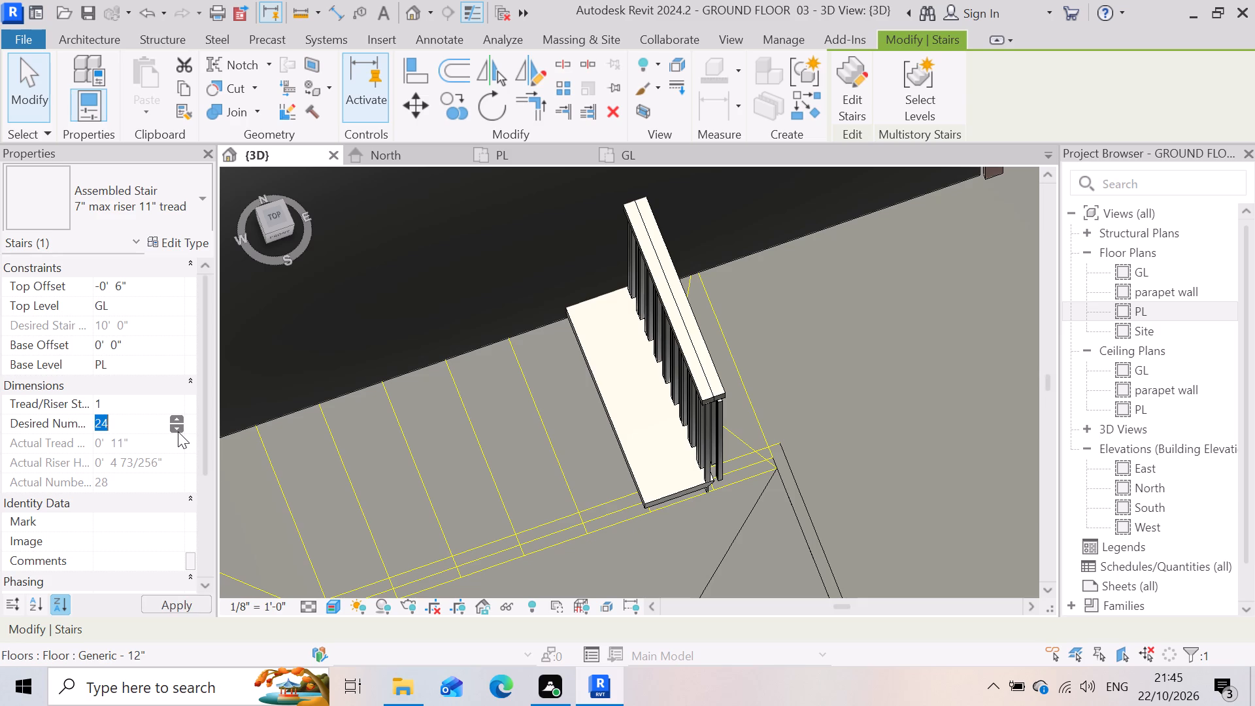
{"action": "left_click", "coordinate": [178, 431]}
{"action": "left_click", "coordinate": [177, 608]}
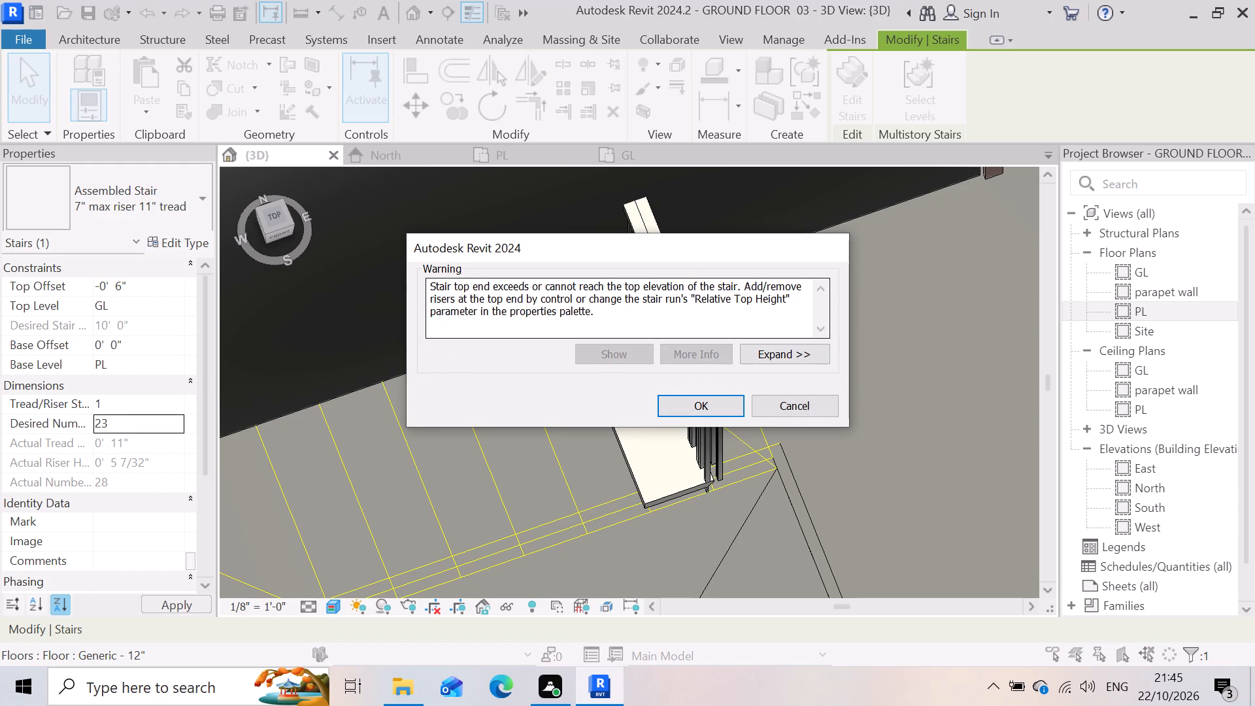
{"action": "left_click", "coordinate": [690, 392]}
{"action": "left_click", "coordinate": [692, 403]}
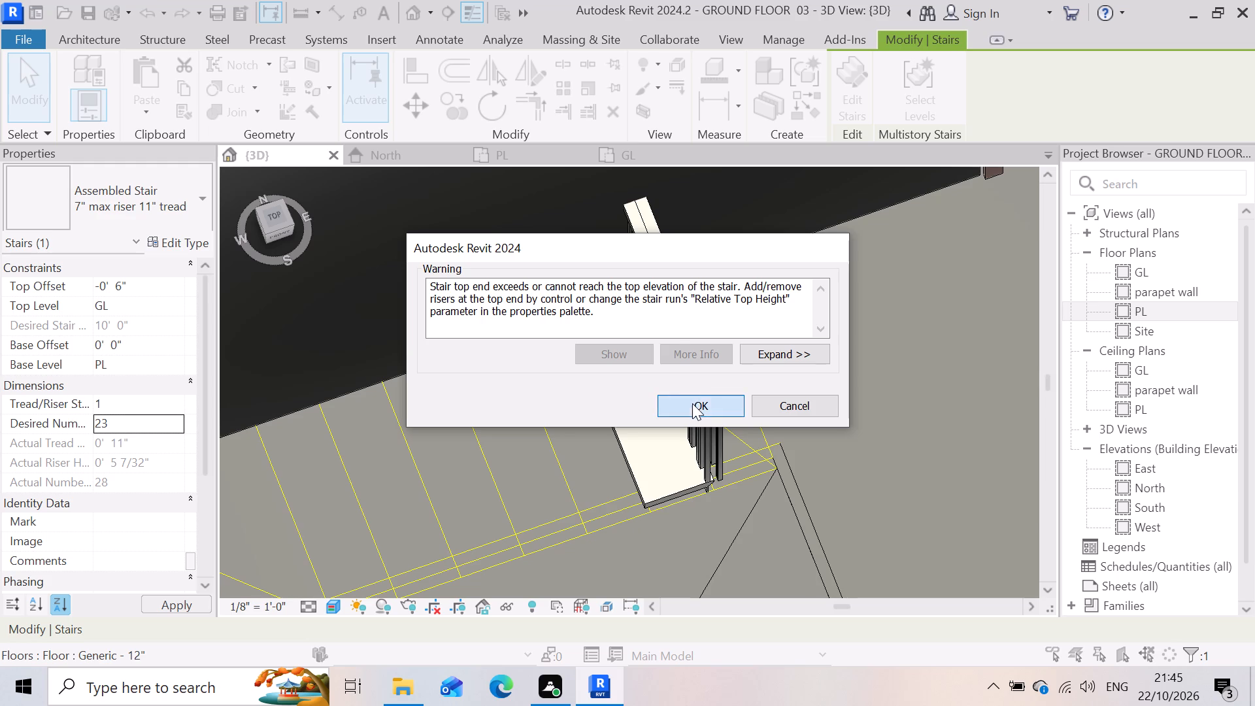
Examine the stair's exposed tread and rectangular handrail railing up close and against the surrounding walls and yellow stair lines.
{"action": "scroll", "coordinate": [692, 391], "scroll_direction": "up", "scroll_amount": 2}
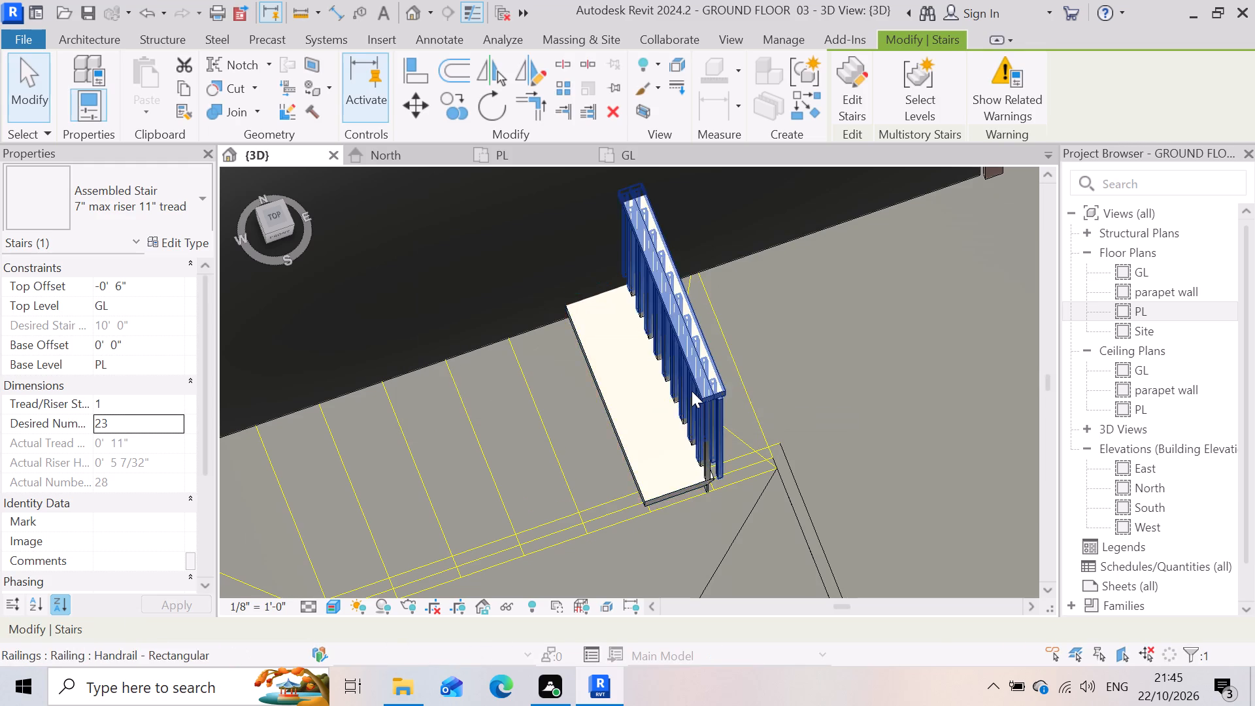
{"action": "scroll", "coordinate": [692, 391], "scroll_direction": "up", "scroll_amount": 2}
{"action": "scroll", "coordinate": [514, 382], "scroll_direction": "up", "scroll_amount": 3}
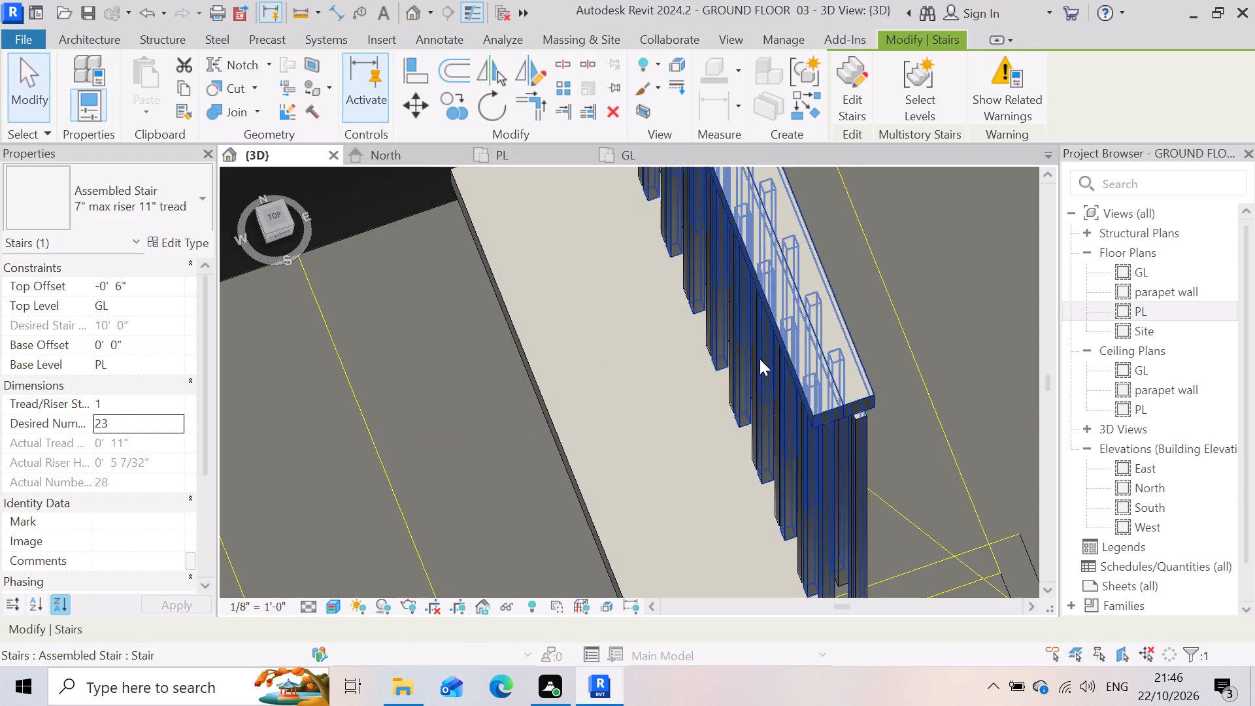
{"action": "scroll", "coordinate": [761, 360], "scroll_direction": "down", "scroll_amount": 9}
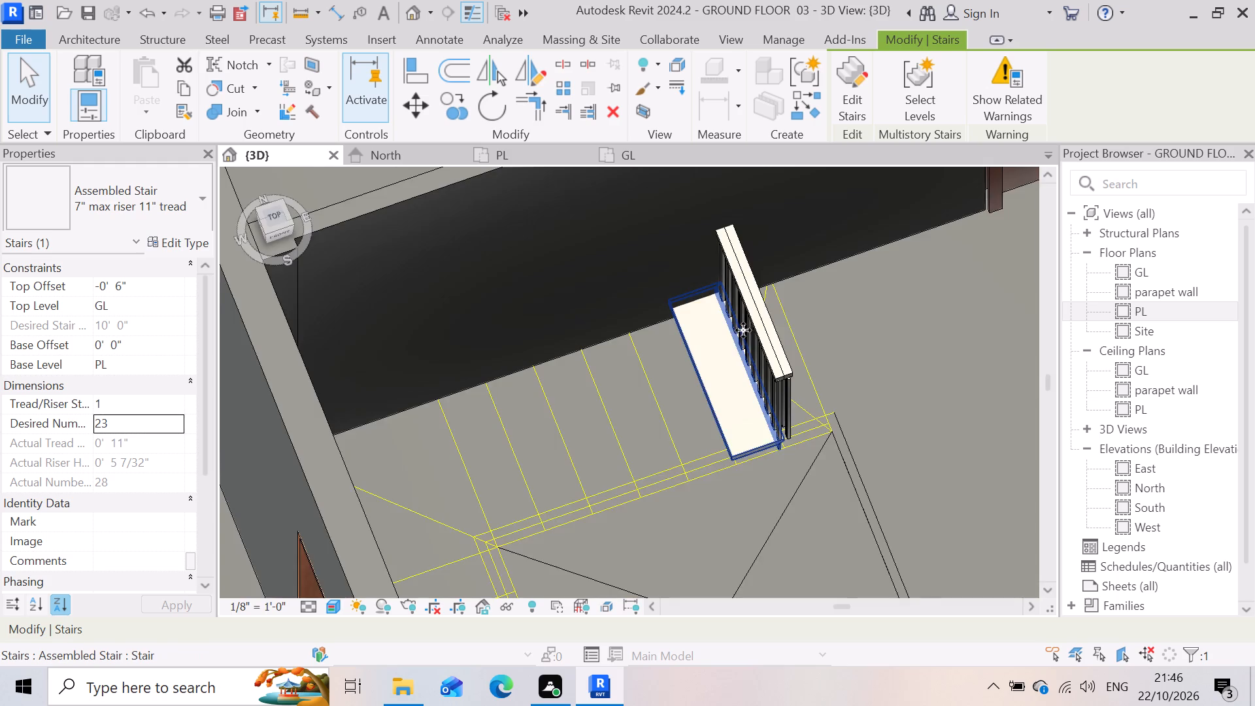
{"action": "scroll", "coordinate": [743, 330], "scroll_direction": "up", "scroll_amount": 7}
{"action": "scroll", "coordinate": [798, 341], "scroll_direction": "up", "scroll_amount": 5}
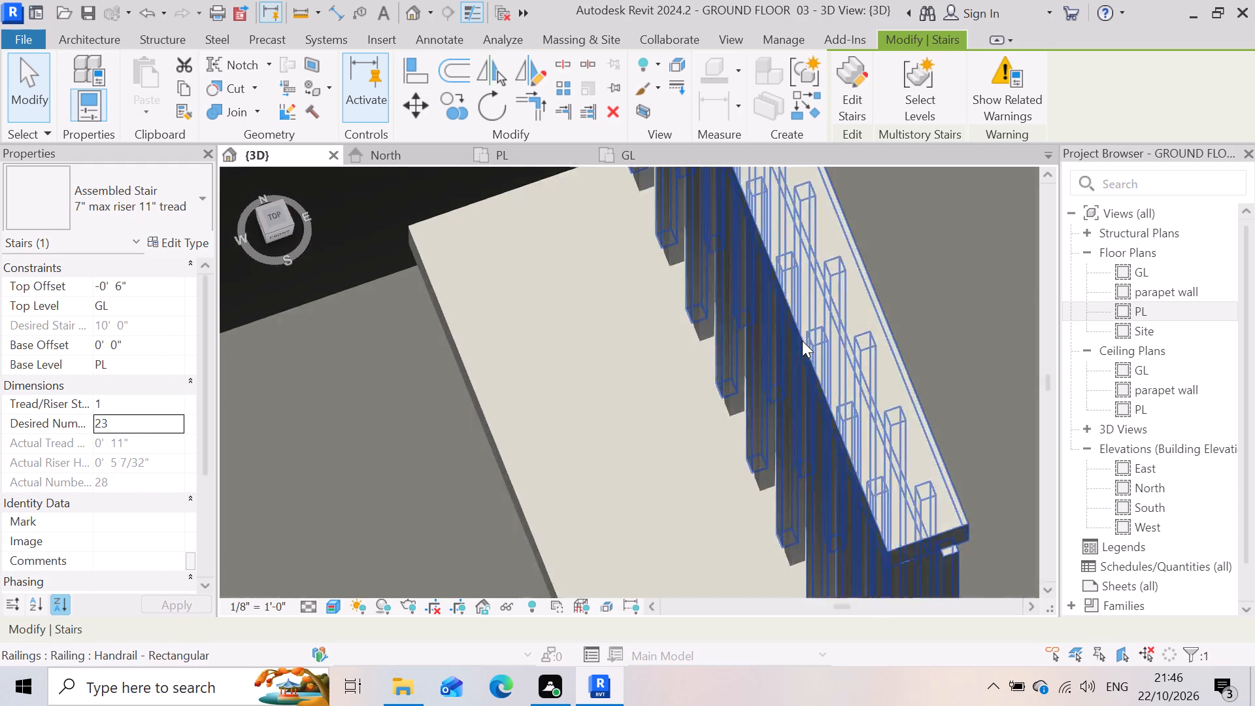
{"action": "scroll", "coordinate": [735, 377], "scroll_direction": "down", "scroll_amount": 4}
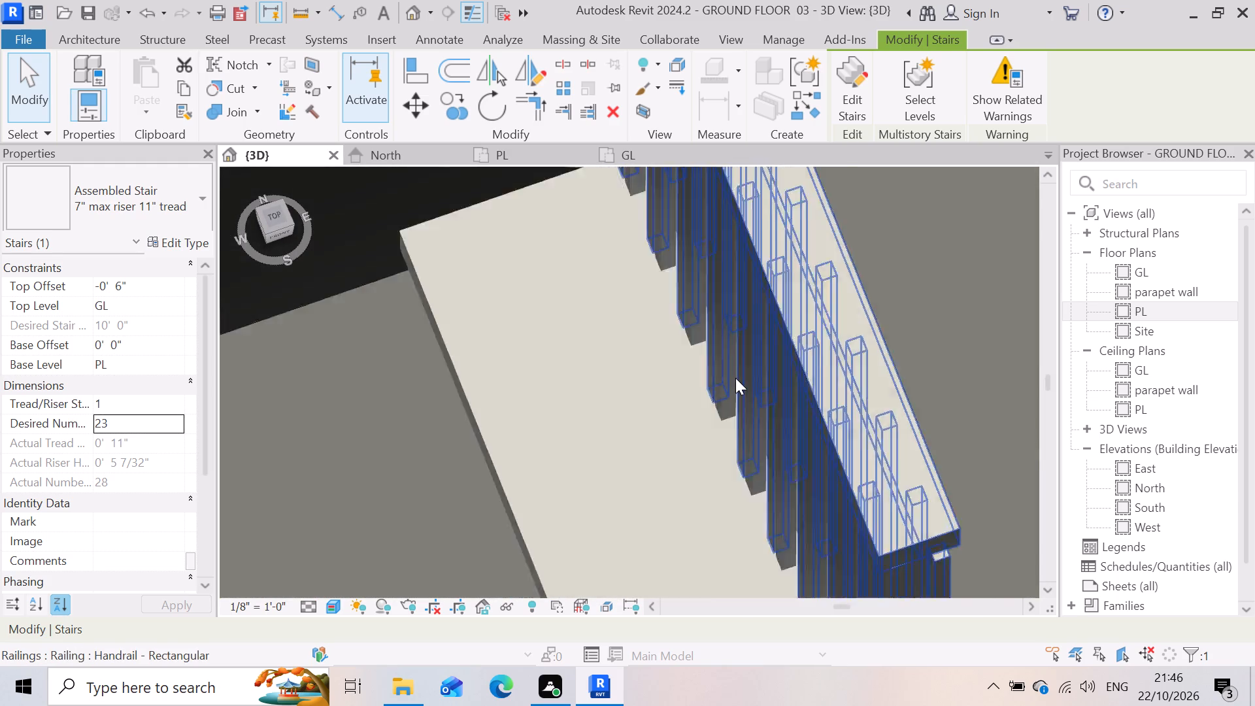
{"action": "scroll", "coordinate": [735, 378], "scroll_direction": "down", "scroll_amount": 16}
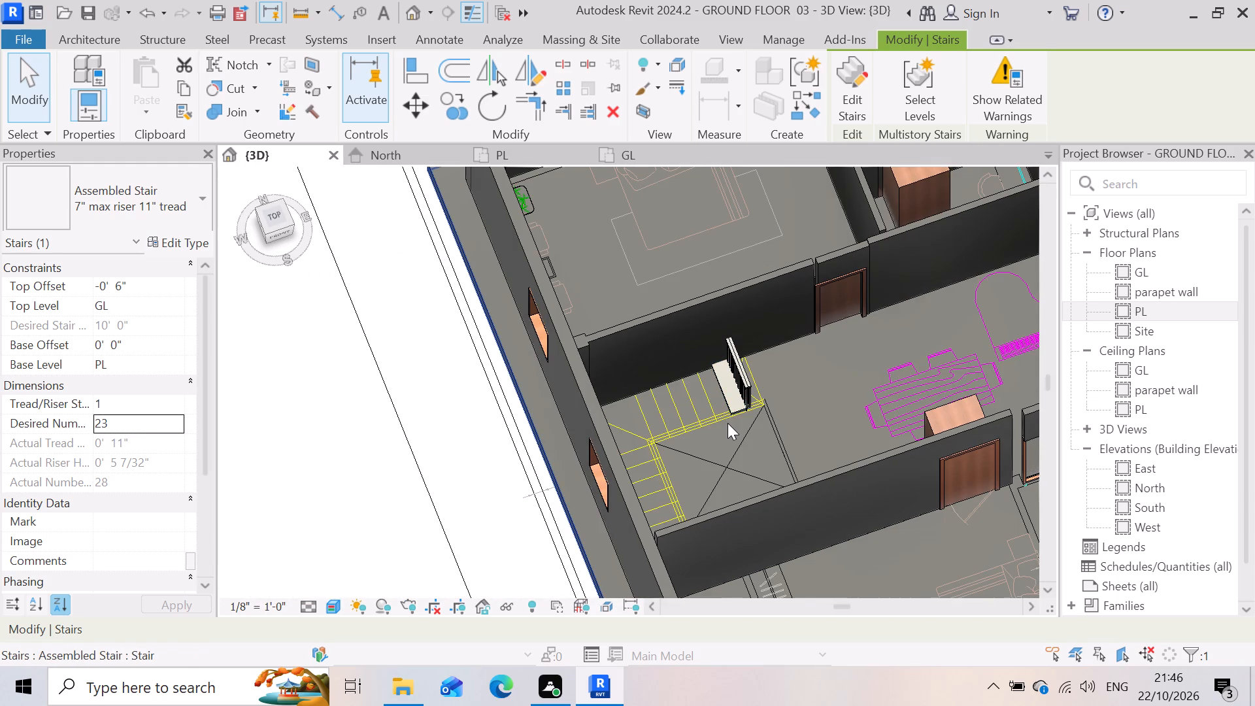
{"action": "scroll", "coordinate": [588, 458], "scroll_direction": "up", "scroll_amount": 4}
{"action": "scroll", "coordinate": [588, 458], "scroll_direction": "down", "scroll_amount": 2}
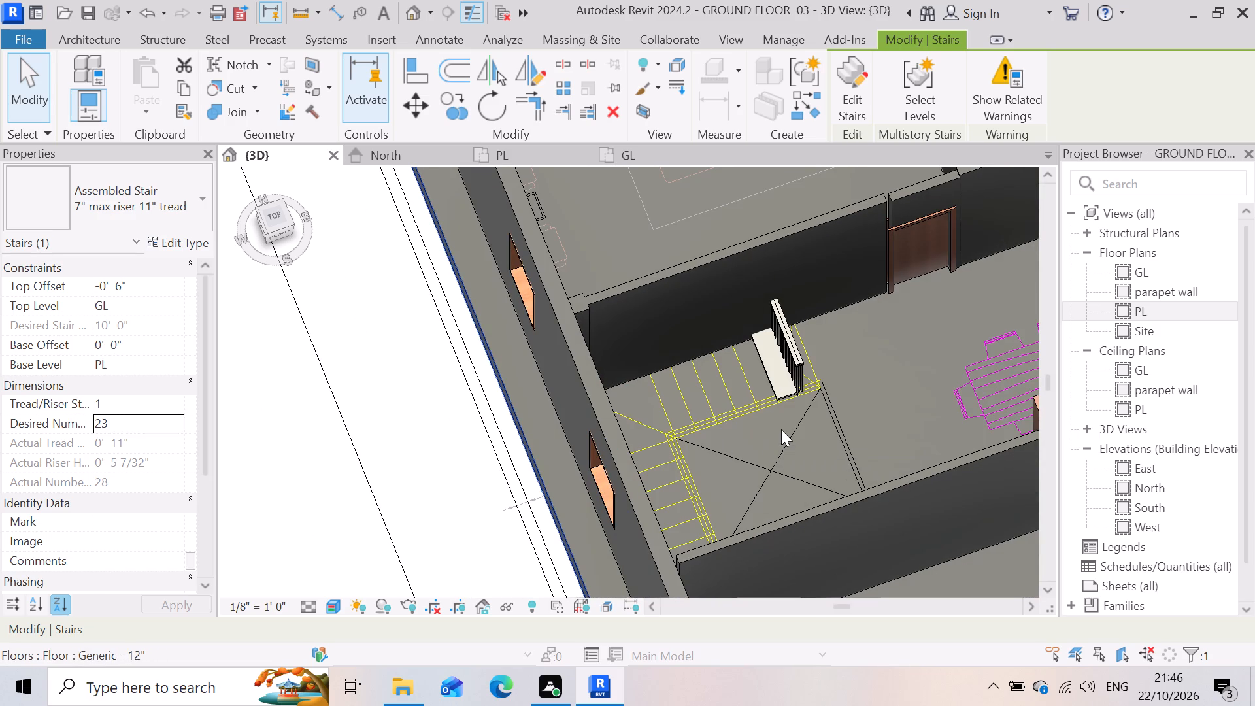
{"action": "scroll", "coordinate": [820, 386], "scroll_direction": "up", "scroll_amount": 3}
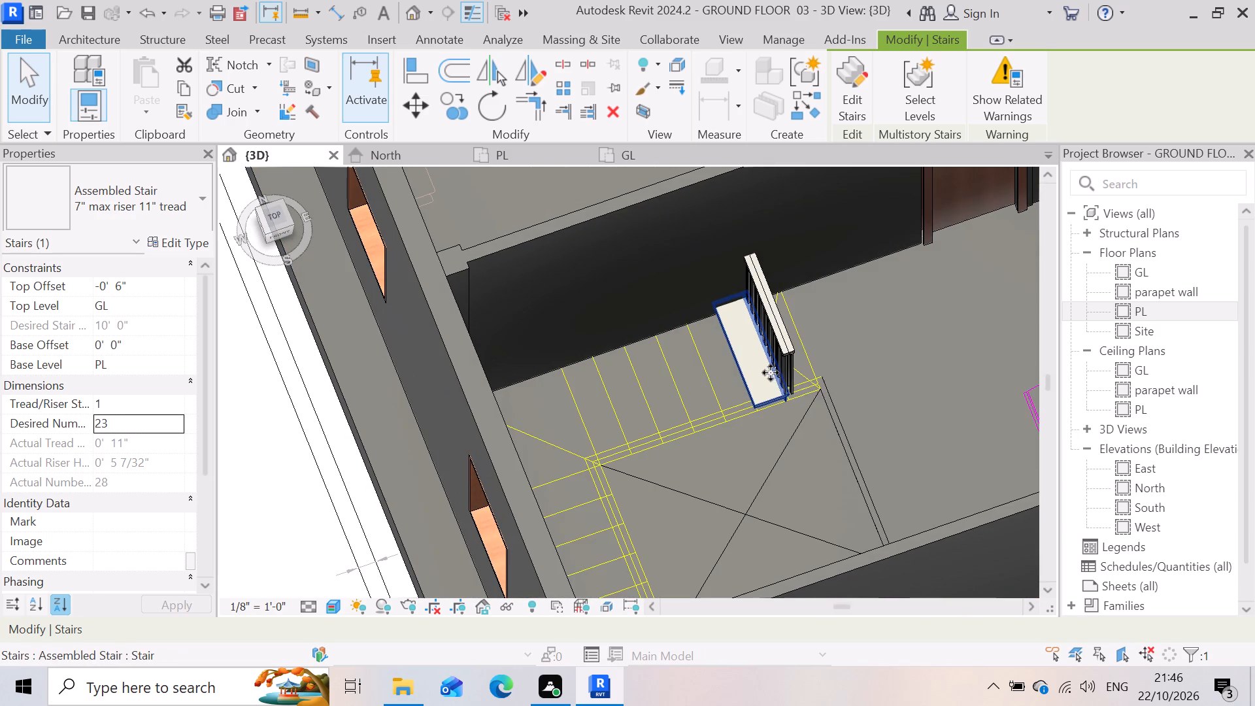
{"action": "left_click", "coordinate": [782, 328]}
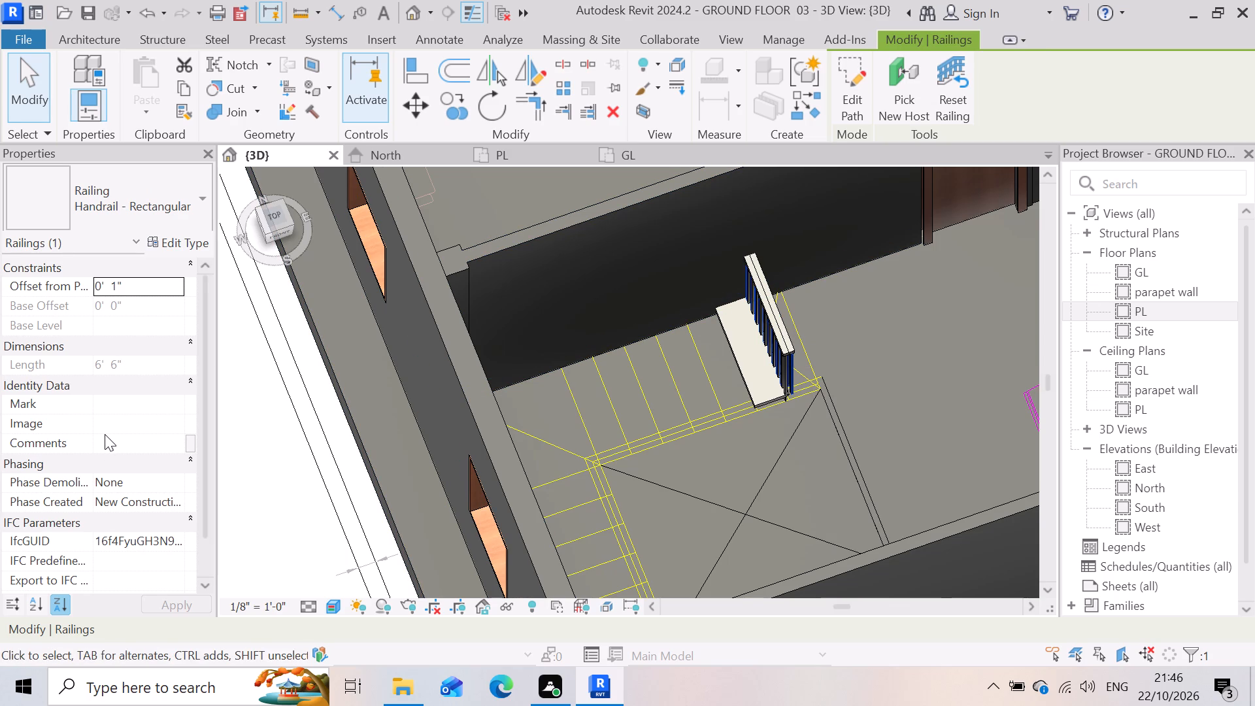
{"action": "scroll", "coordinate": [105, 434], "scroll_direction": "down", "scroll_amount": 4}
{"action": "left_click", "coordinate": [712, 414]}
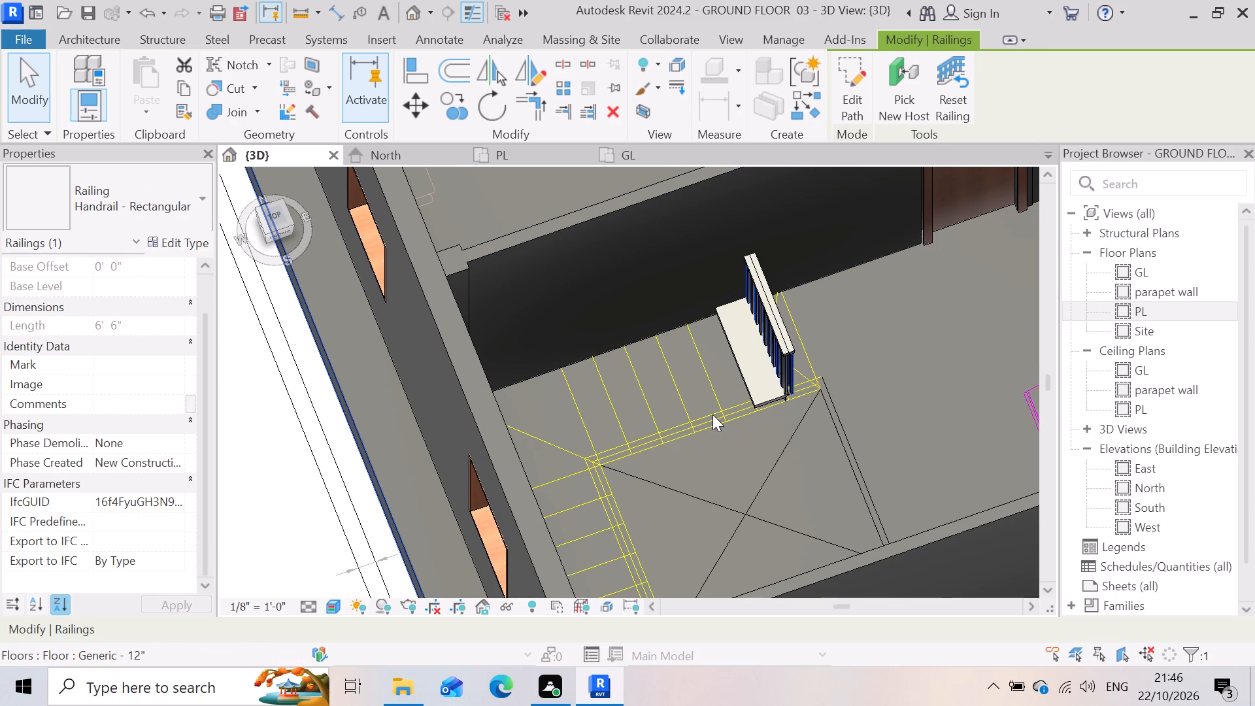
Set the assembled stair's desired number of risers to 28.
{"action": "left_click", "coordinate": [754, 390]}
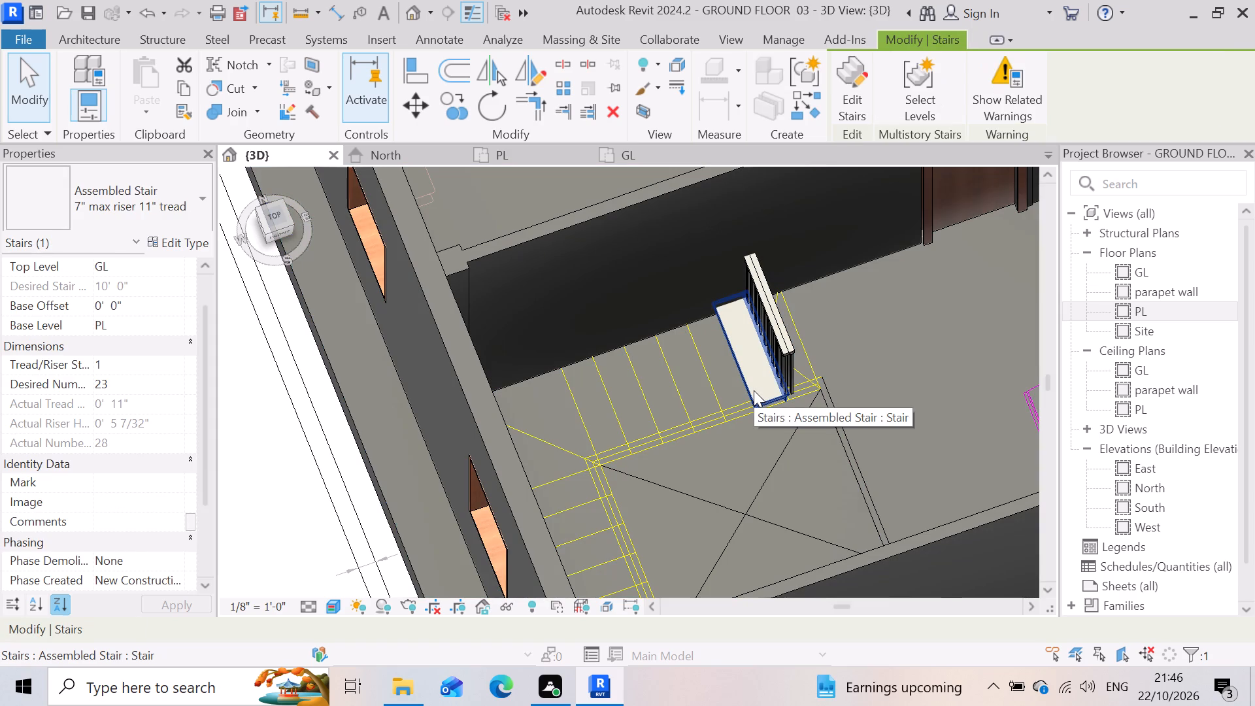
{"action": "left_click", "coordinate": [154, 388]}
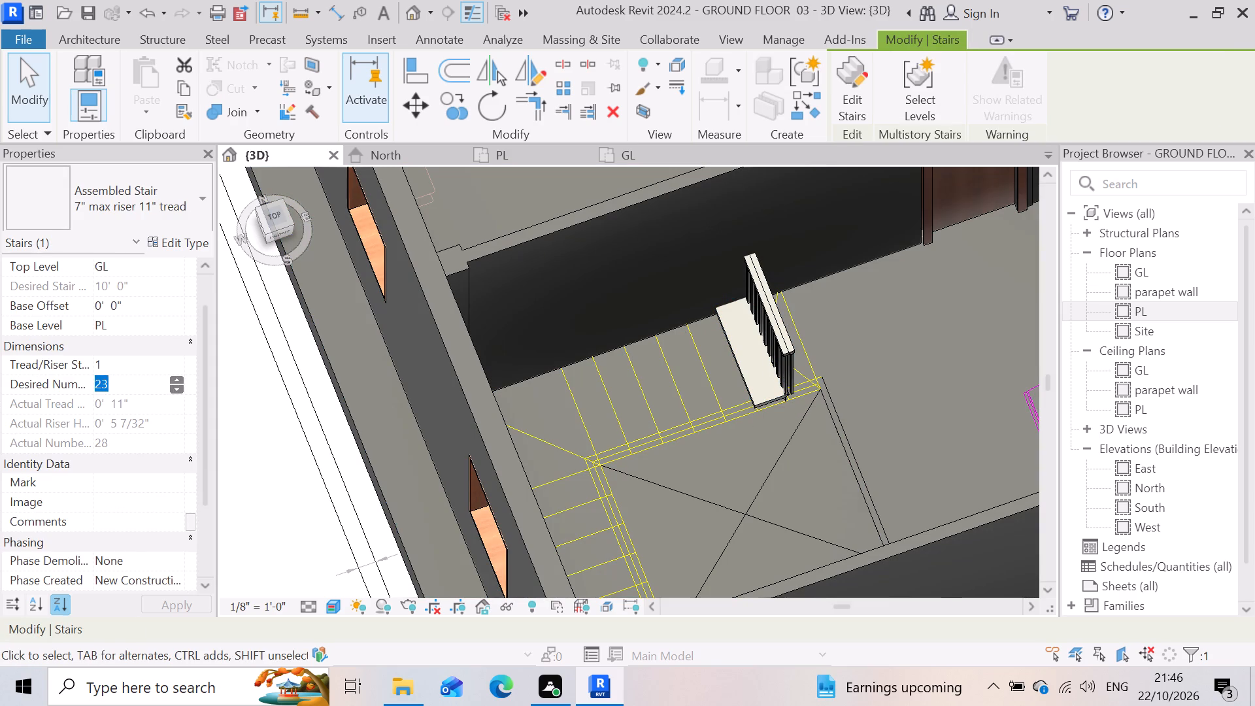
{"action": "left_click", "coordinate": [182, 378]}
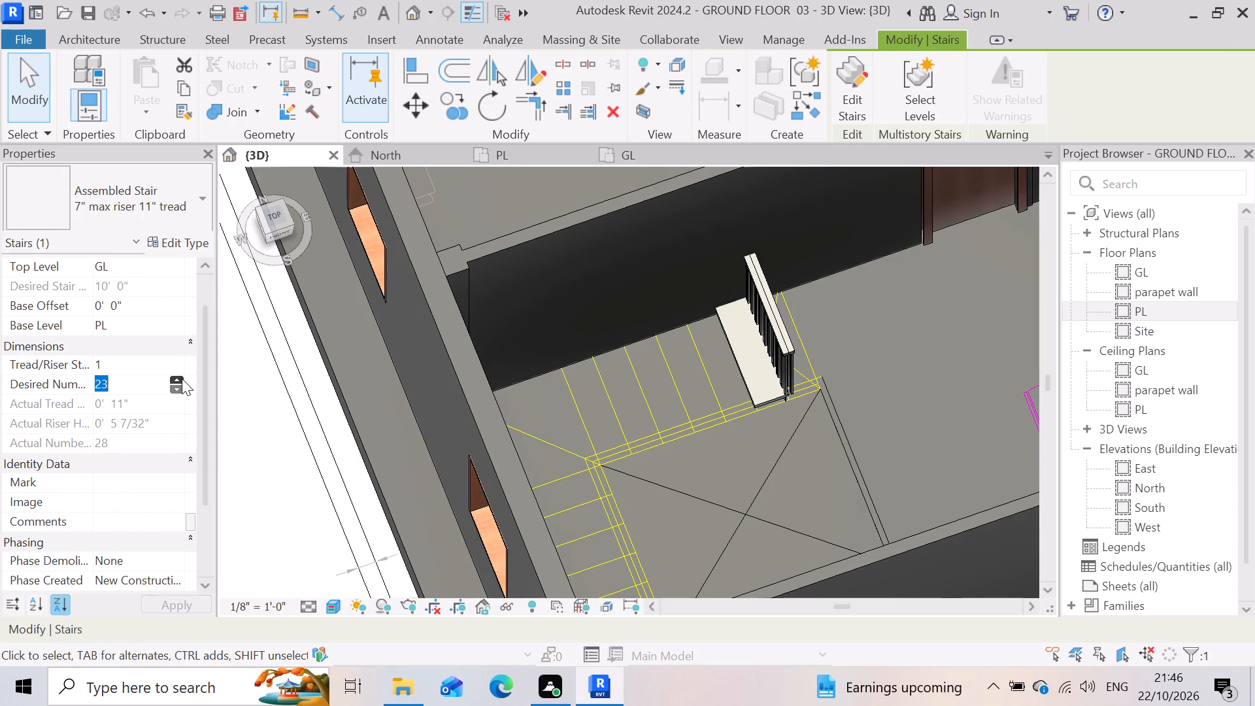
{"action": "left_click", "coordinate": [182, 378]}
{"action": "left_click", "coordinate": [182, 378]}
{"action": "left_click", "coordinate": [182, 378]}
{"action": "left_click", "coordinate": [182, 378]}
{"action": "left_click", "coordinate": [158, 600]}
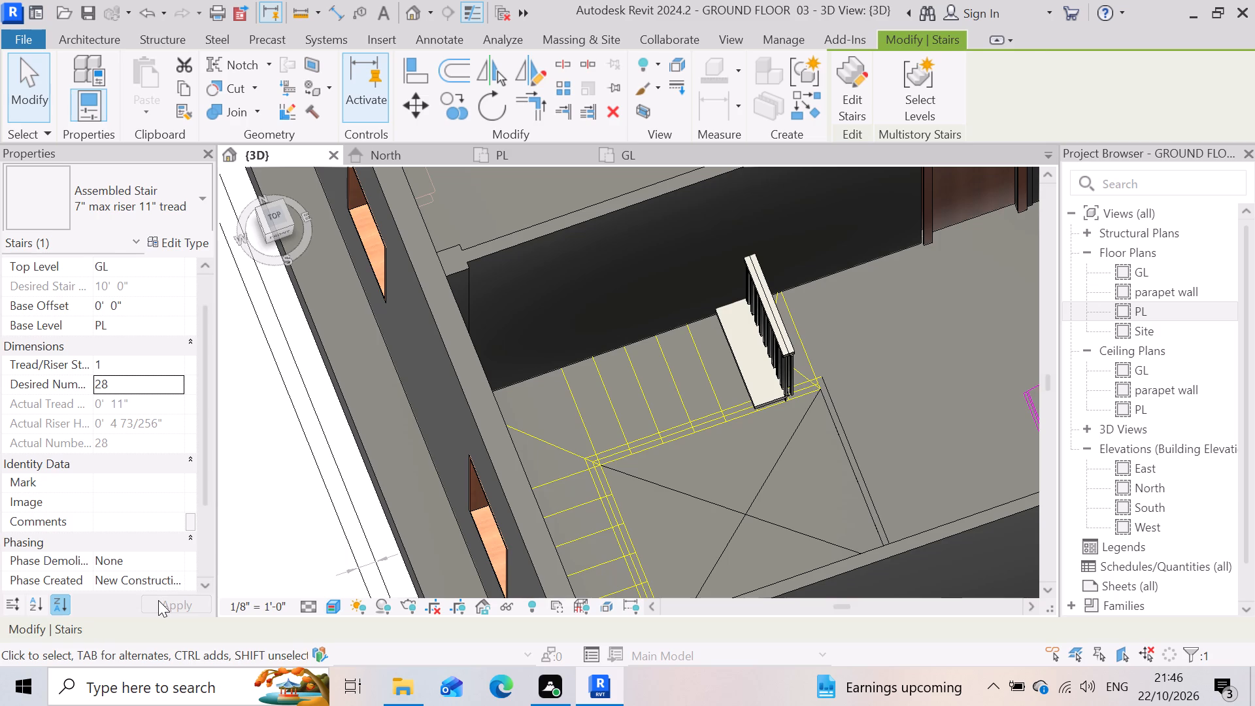
Set the 3D view to Fine detail level and Wireframe visual style.
{"action": "scroll", "coordinate": [384, 463], "scroll_direction": "down", "scroll_amount": 5}
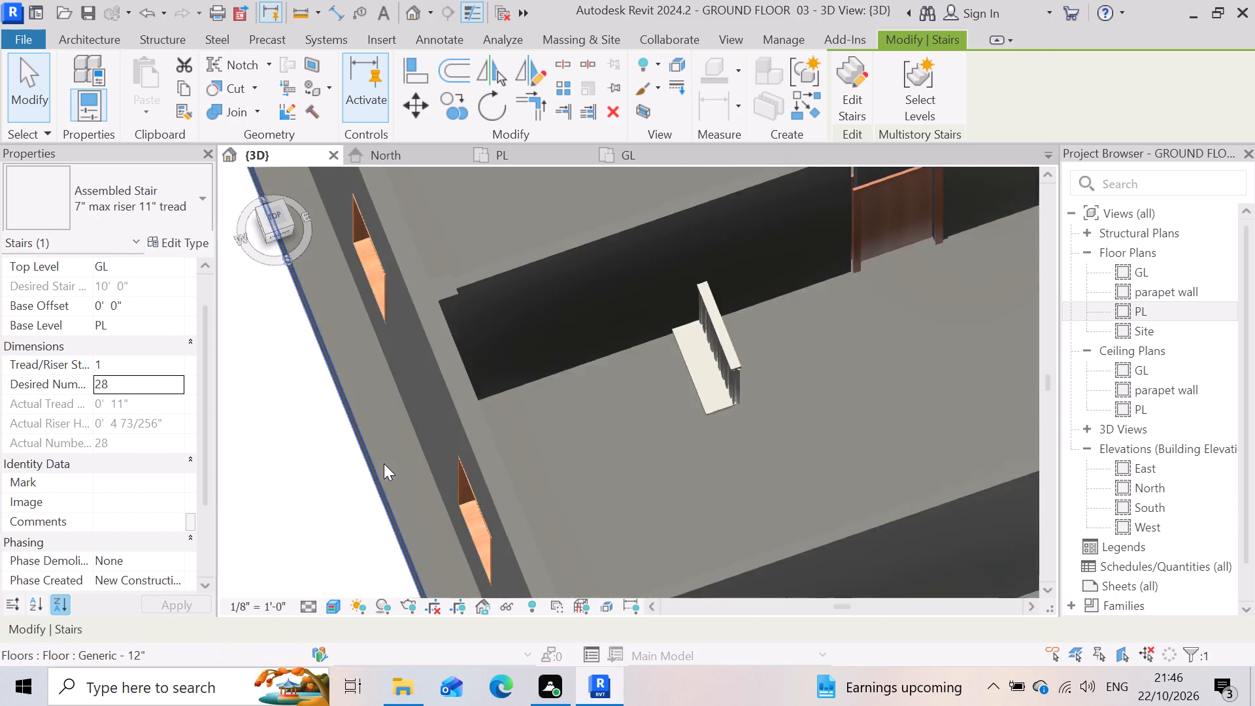
{"action": "scroll", "coordinate": [592, 475], "scroll_direction": "up", "scroll_amount": 4}
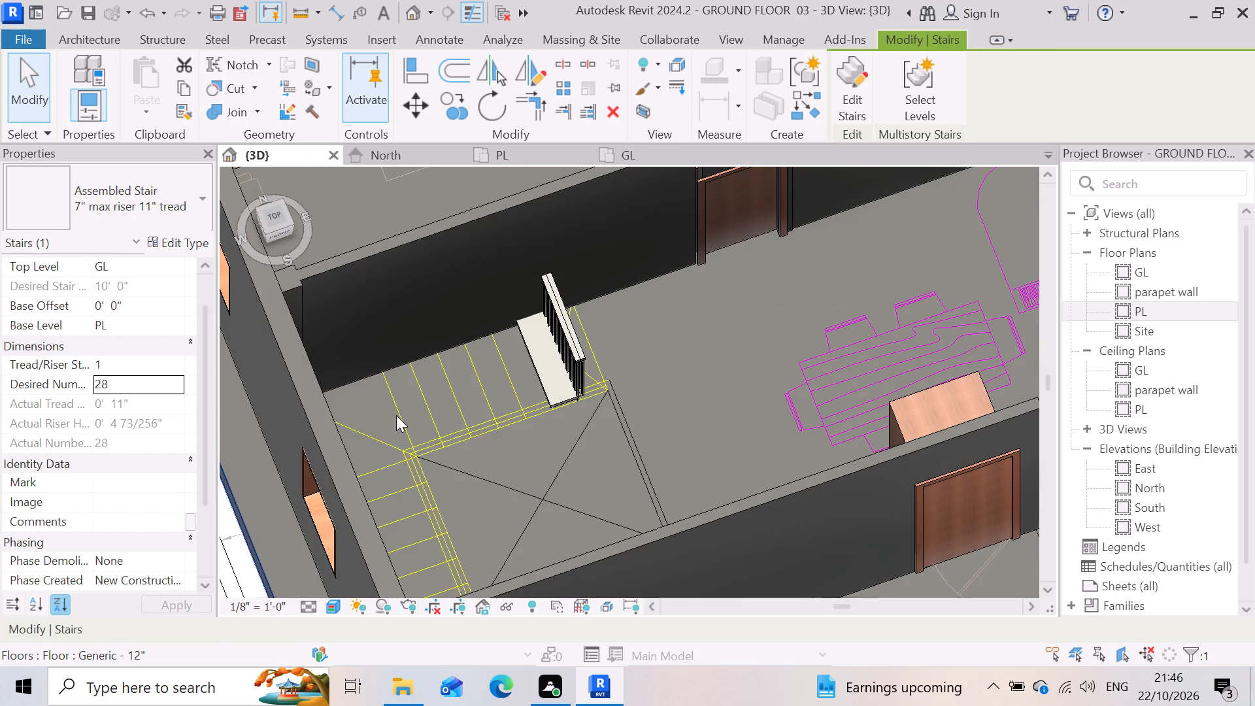
{"action": "scroll", "coordinate": [566, 411], "scroll_direction": "up", "scroll_amount": 4}
{"action": "scroll", "coordinate": [596, 362], "scroll_direction": "up", "scroll_amount": 7}
{"action": "scroll", "coordinate": [403, 399], "scroll_direction": "up", "scroll_amount": 4}
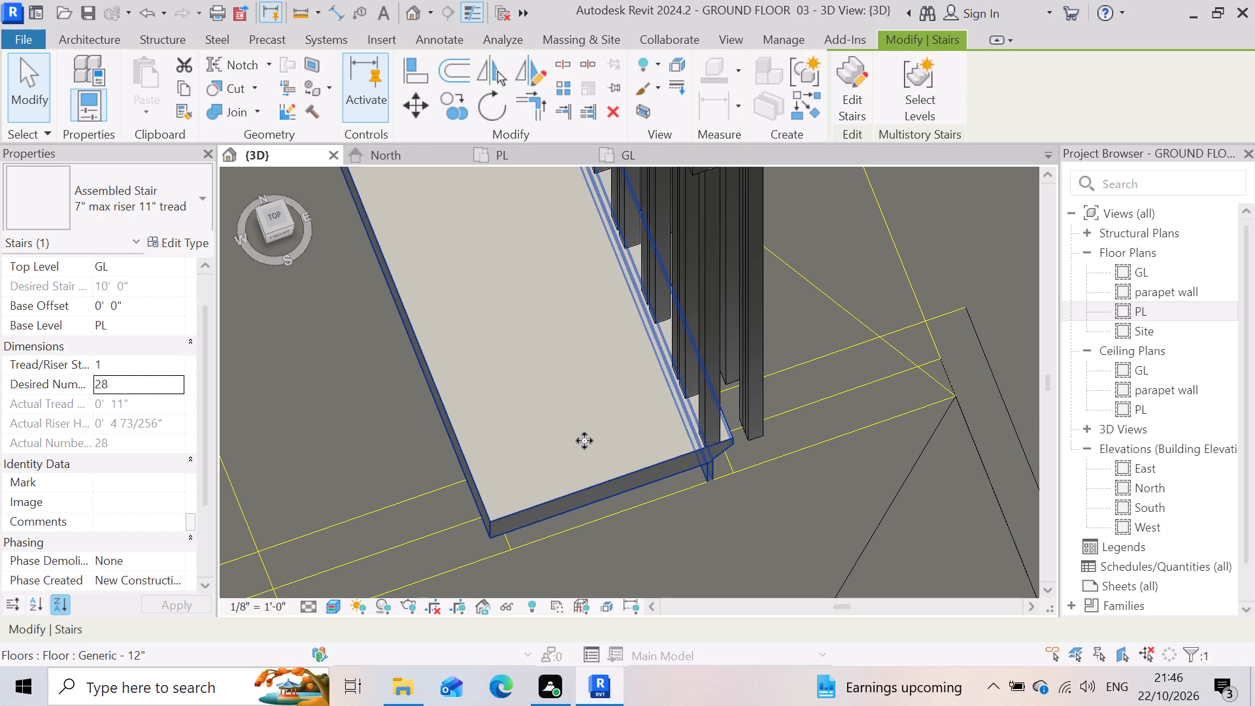
{"action": "left_click", "coordinate": [612, 446]}
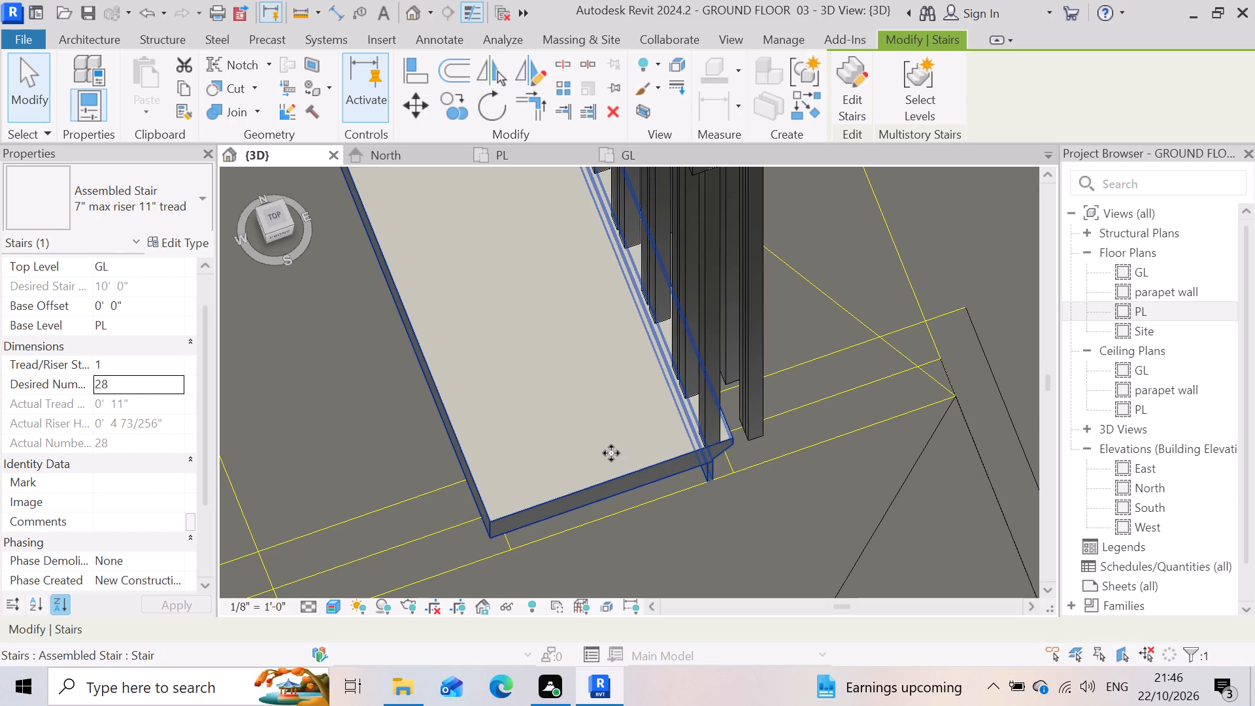
{"action": "left_click", "coordinate": [312, 614]}
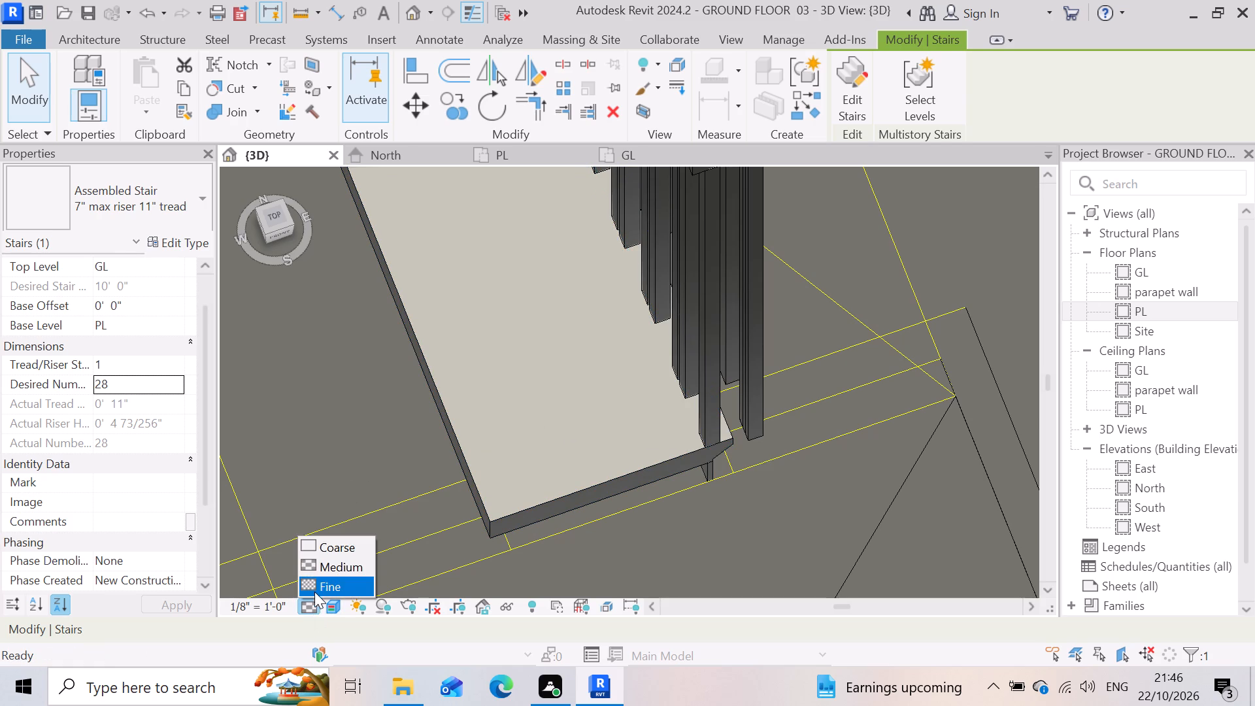
{"action": "left_click", "coordinate": [316, 586]}
{"action": "left_click", "coordinate": [332, 596]}
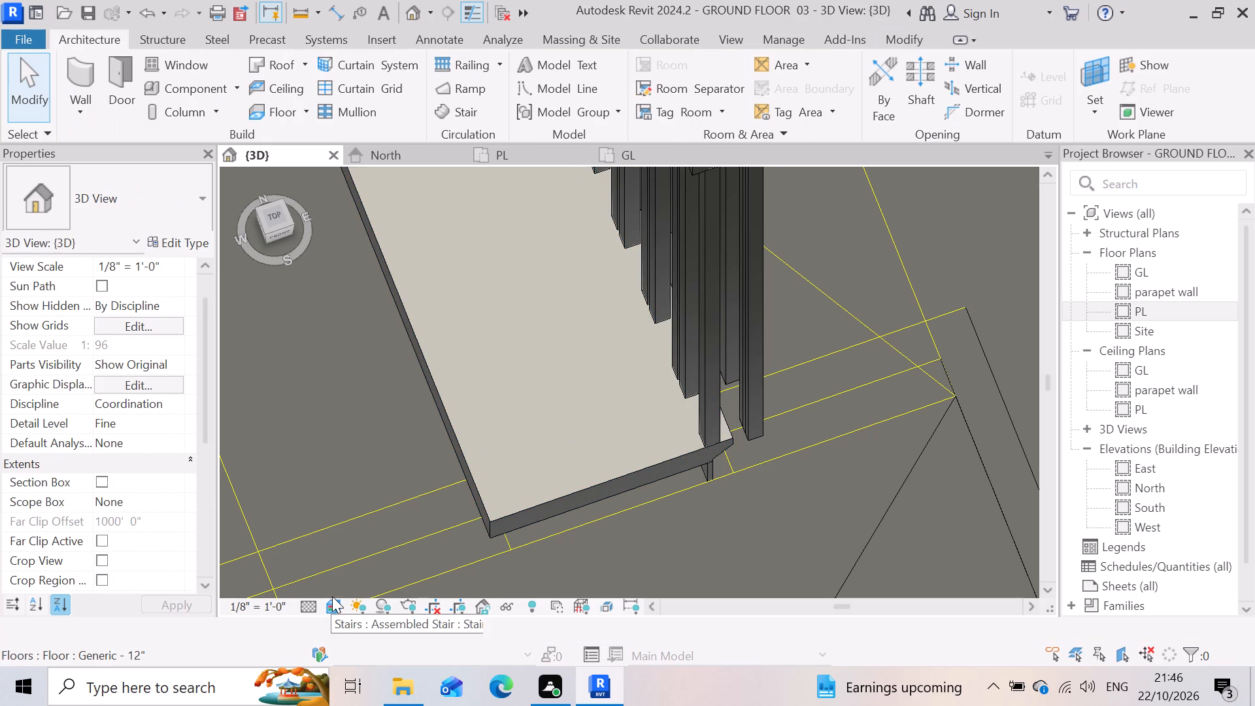
{"action": "left_click", "coordinate": [334, 613]}
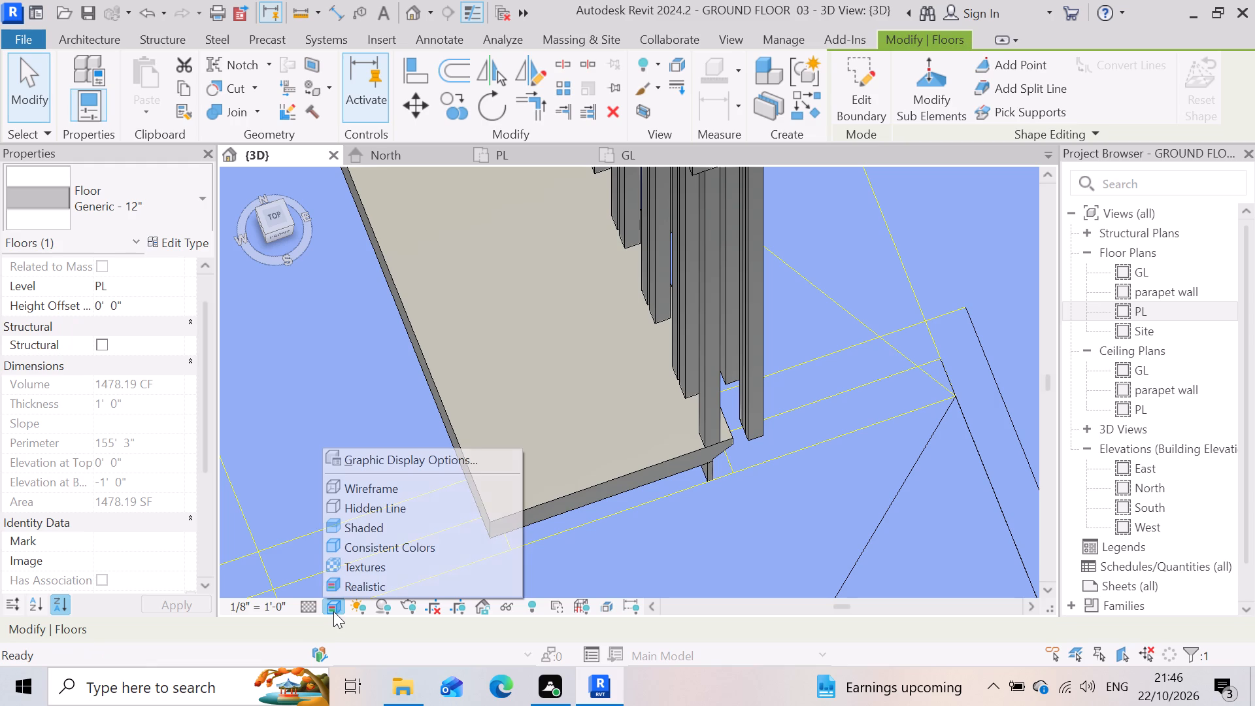
{"action": "left_click", "coordinate": [403, 483]}
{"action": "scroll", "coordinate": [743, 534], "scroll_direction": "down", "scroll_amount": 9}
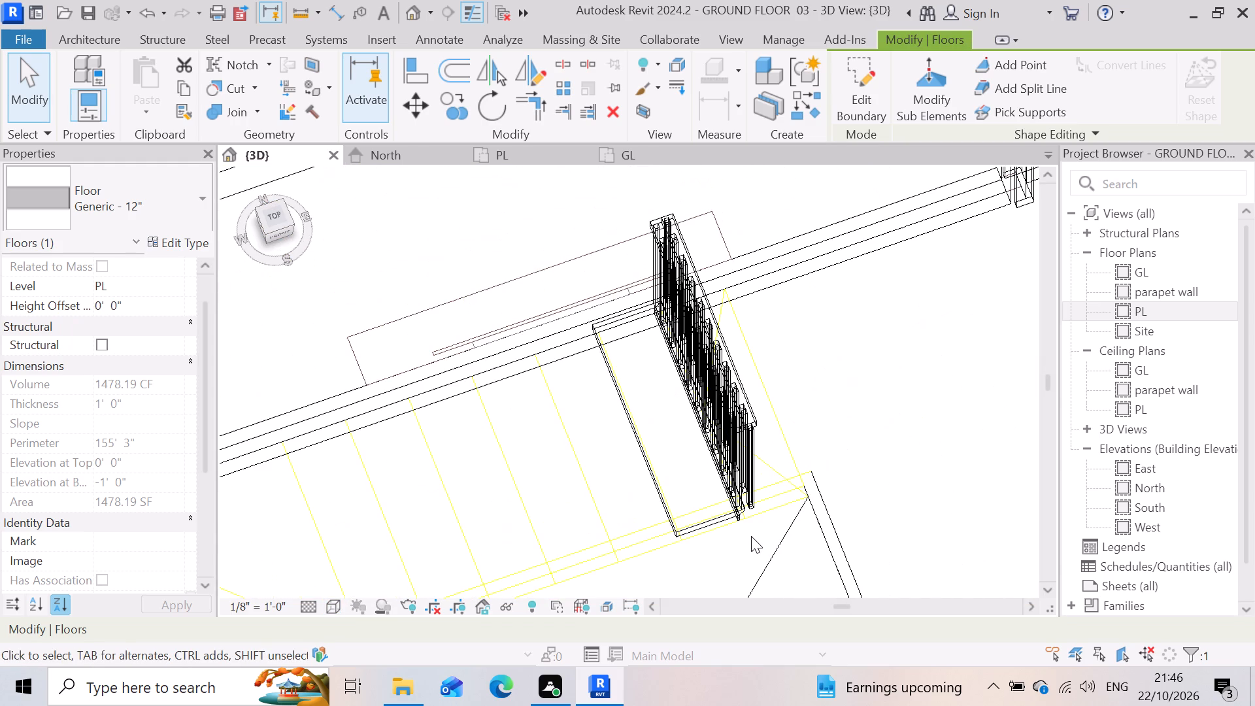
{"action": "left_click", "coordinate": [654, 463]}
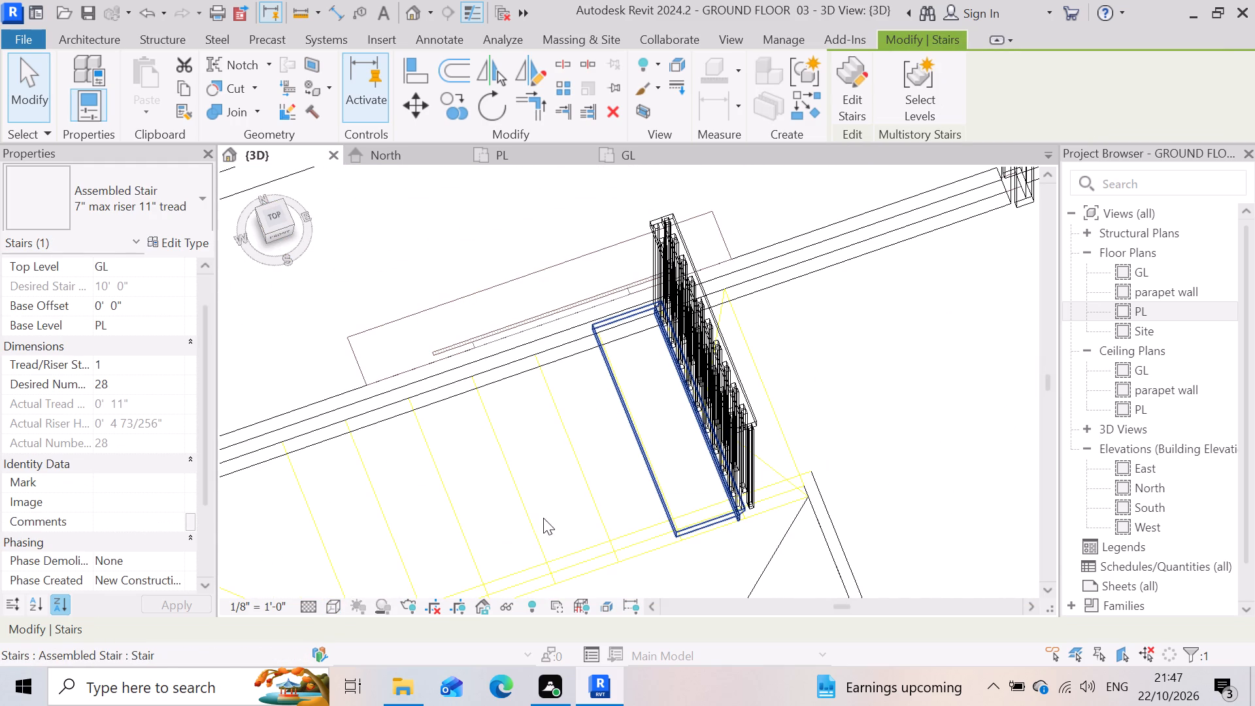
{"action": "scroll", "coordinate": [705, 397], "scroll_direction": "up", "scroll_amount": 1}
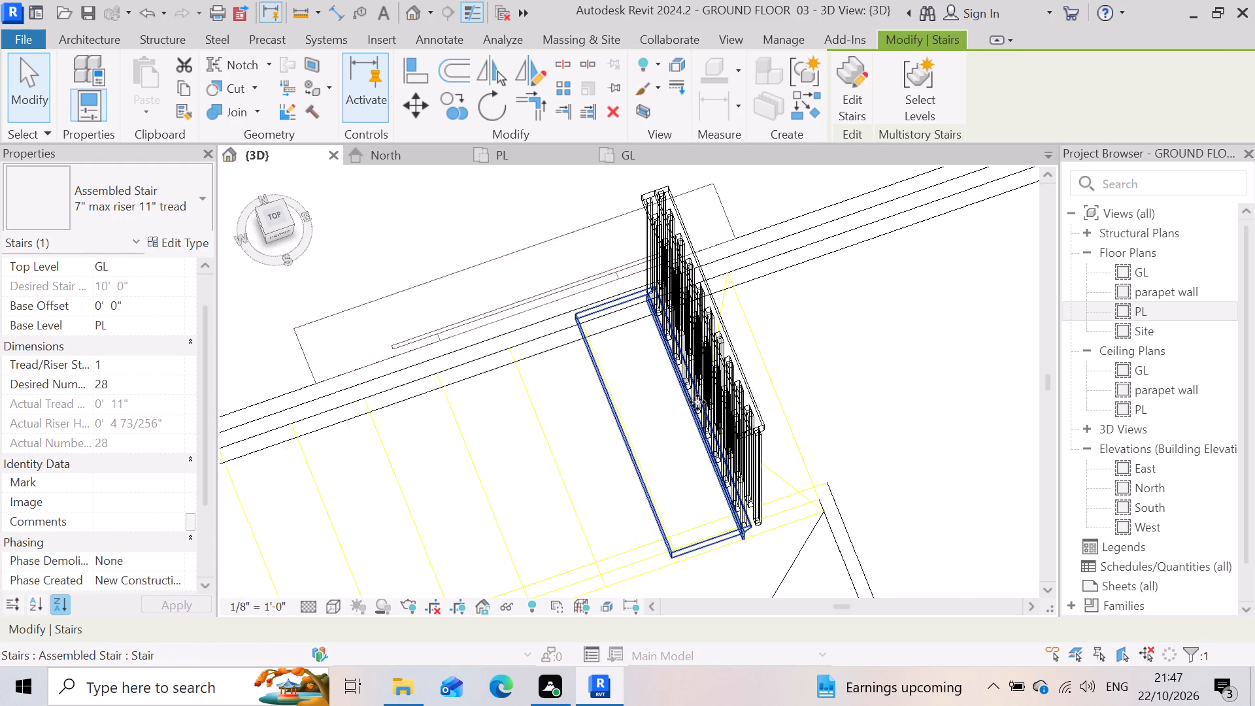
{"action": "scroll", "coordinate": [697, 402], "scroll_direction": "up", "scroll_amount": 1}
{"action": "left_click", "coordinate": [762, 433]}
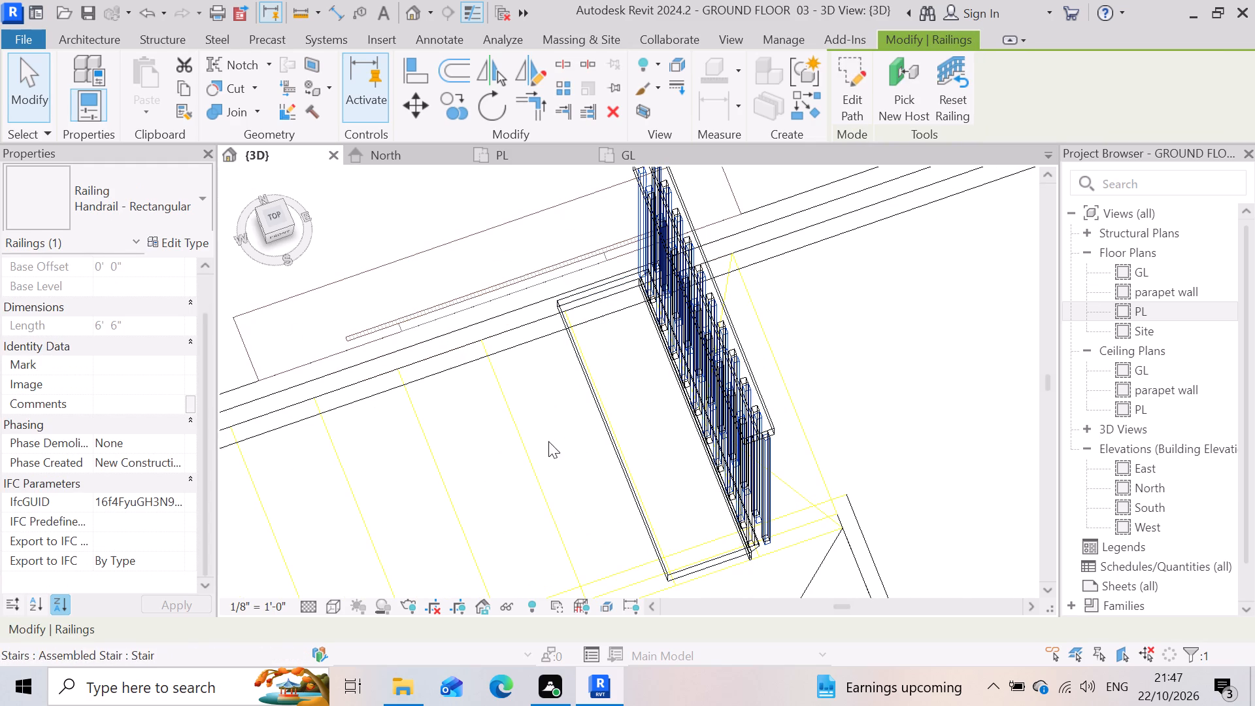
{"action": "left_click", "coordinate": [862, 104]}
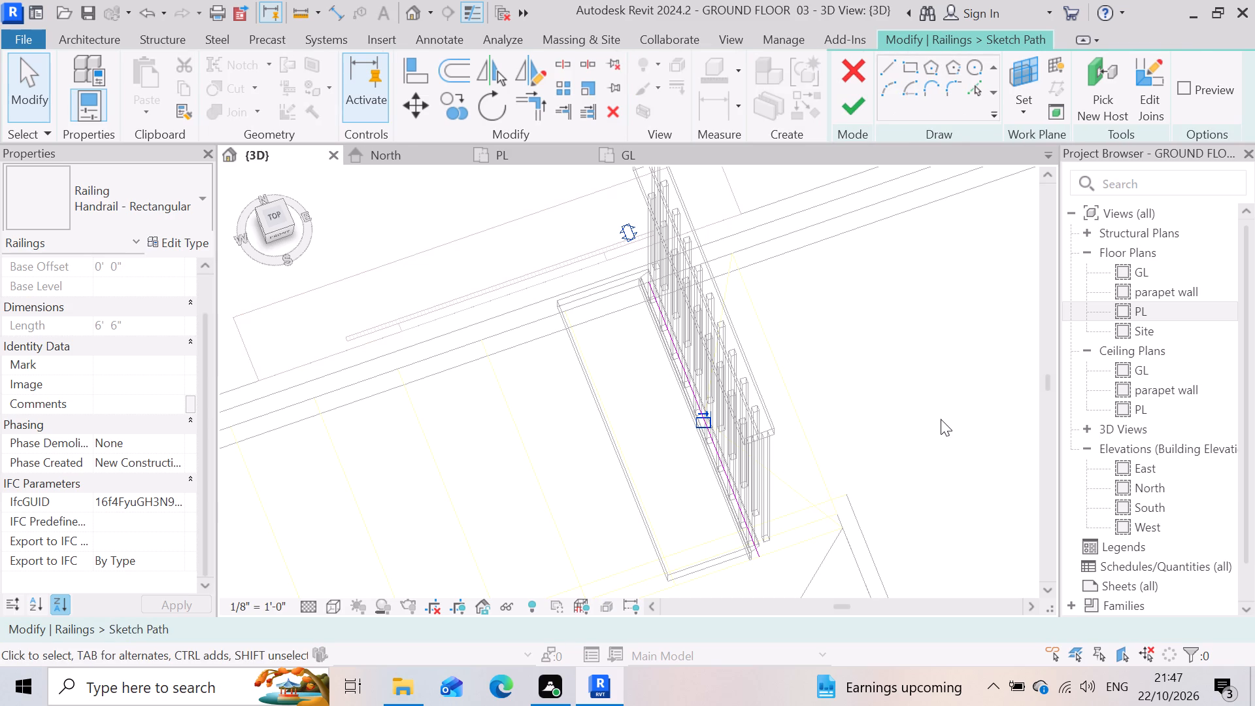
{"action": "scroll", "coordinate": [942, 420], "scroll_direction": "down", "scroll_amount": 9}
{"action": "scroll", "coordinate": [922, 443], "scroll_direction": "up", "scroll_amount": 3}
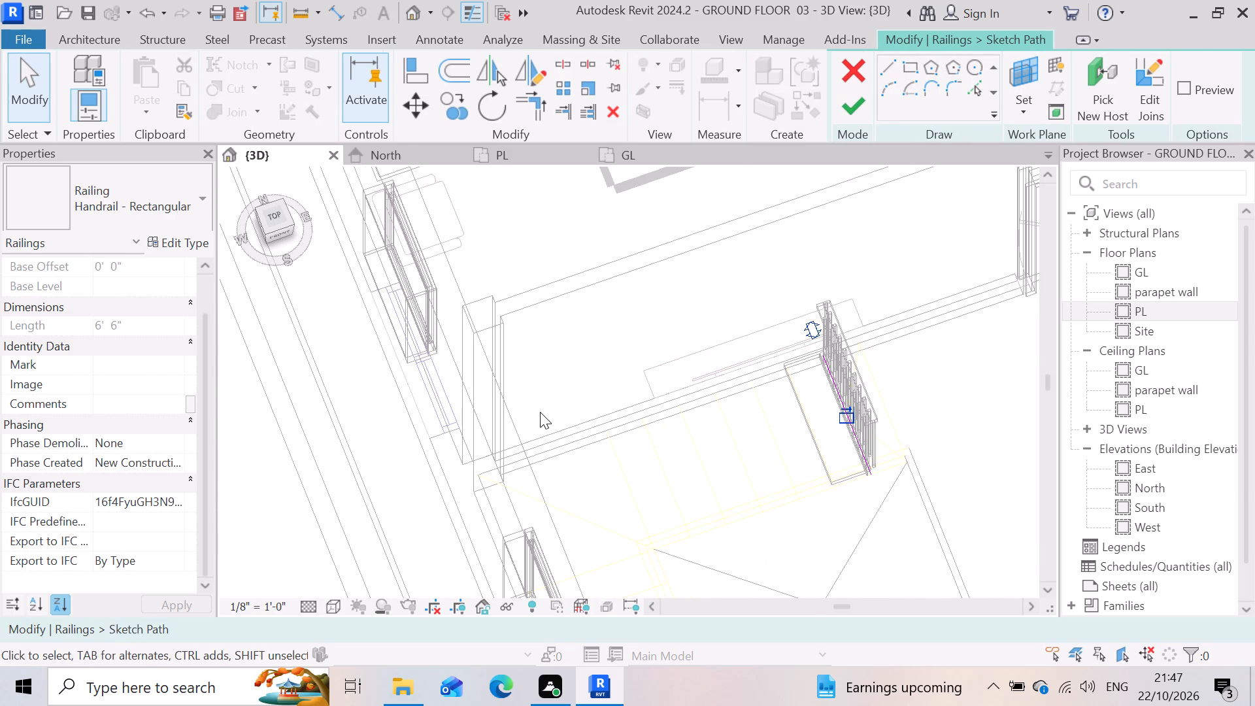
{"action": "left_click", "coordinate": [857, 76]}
Delete the assembled stair together with its rectangular handrail railing from the 3D view.
{"action": "scroll", "coordinate": [792, 343], "scroll_direction": "down", "scroll_amount": 4}
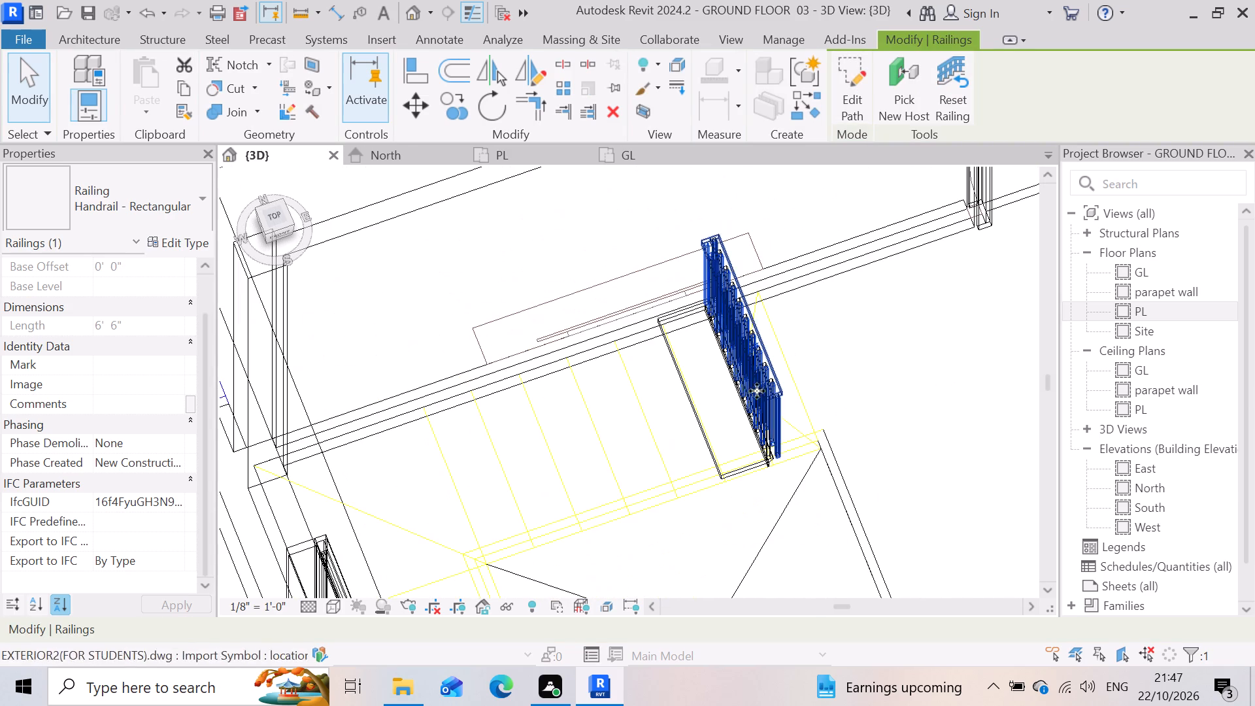
{"action": "scroll", "coordinate": [720, 422], "scroll_direction": "down", "scroll_amount": 5}
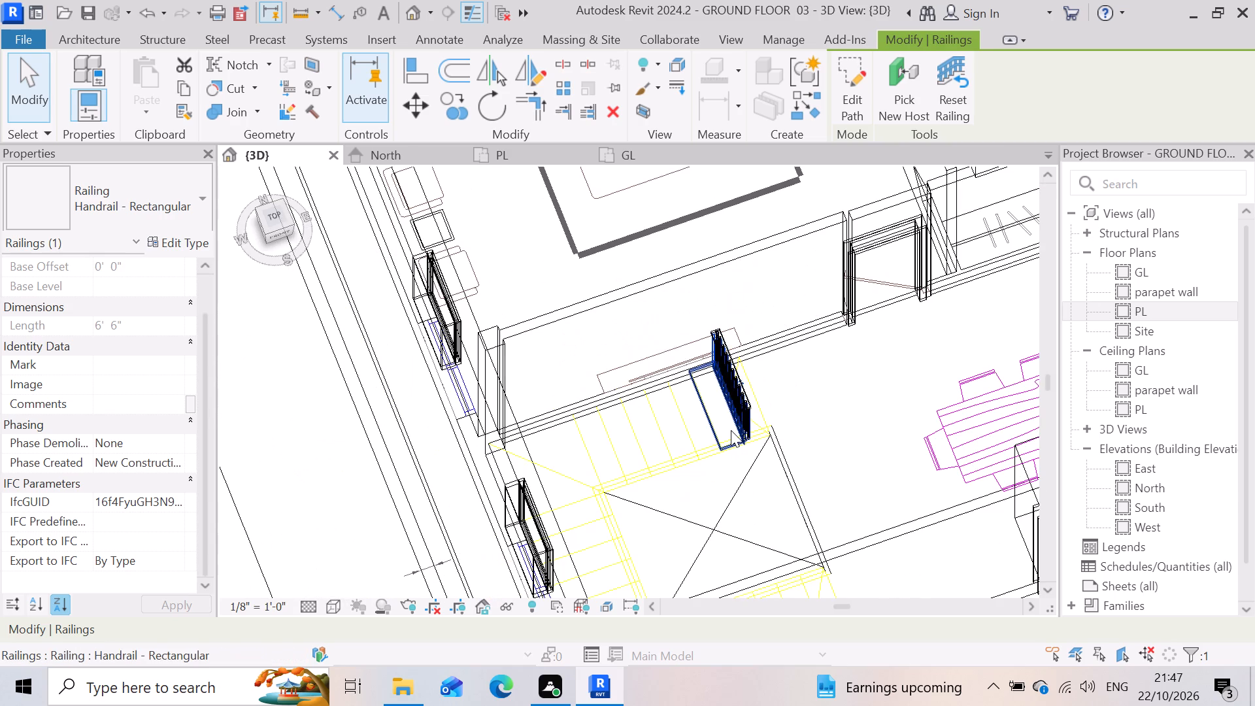
{"action": "left_click", "coordinate": [731, 430]}
{"action": "key", "text": "Delete"}
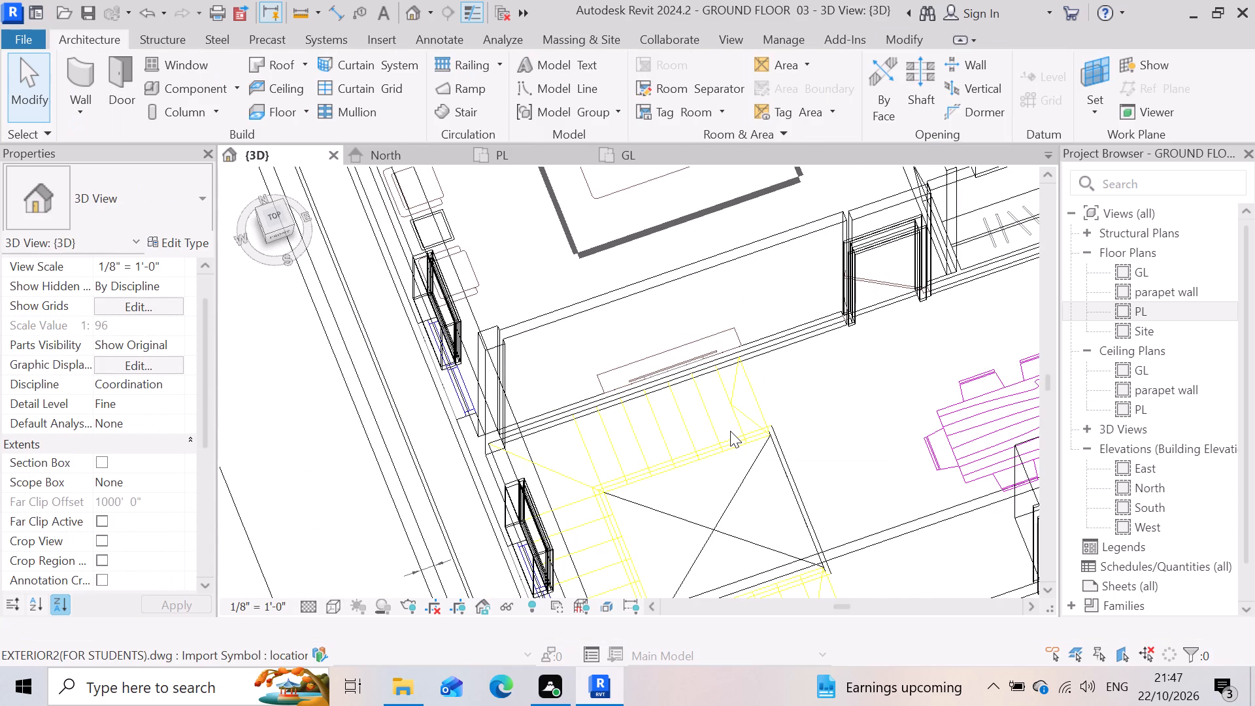
In the PL floor plan, temporarily hide the rectangular column at the wall corner beside the stair.
{"action": "left_click", "coordinate": [393, 160]}
{"action": "left_click", "coordinate": [510, 154]}
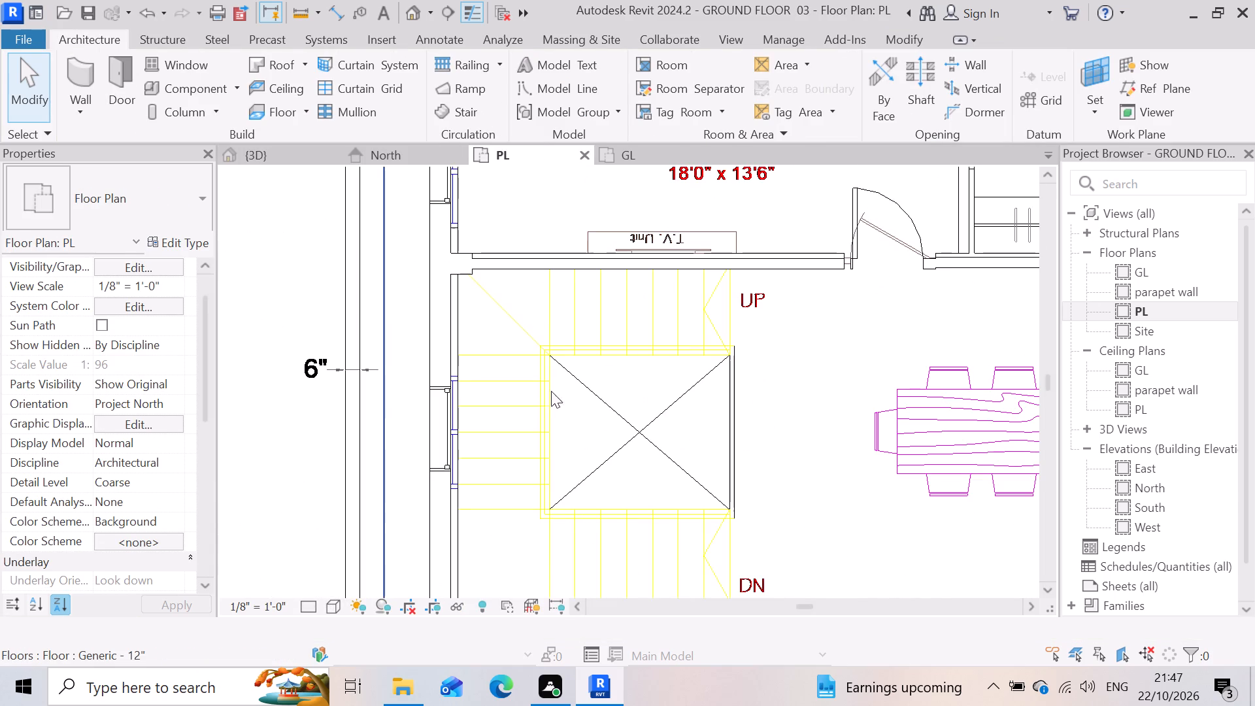
{"action": "scroll", "coordinate": [607, 396], "scroll_direction": "down", "scroll_amount": 3}
{"action": "scroll", "coordinate": [563, 499], "scroll_direction": "up", "scroll_amount": 3}
{"action": "scroll", "coordinate": [652, 405], "scroll_direction": "down", "scroll_amount": 1}
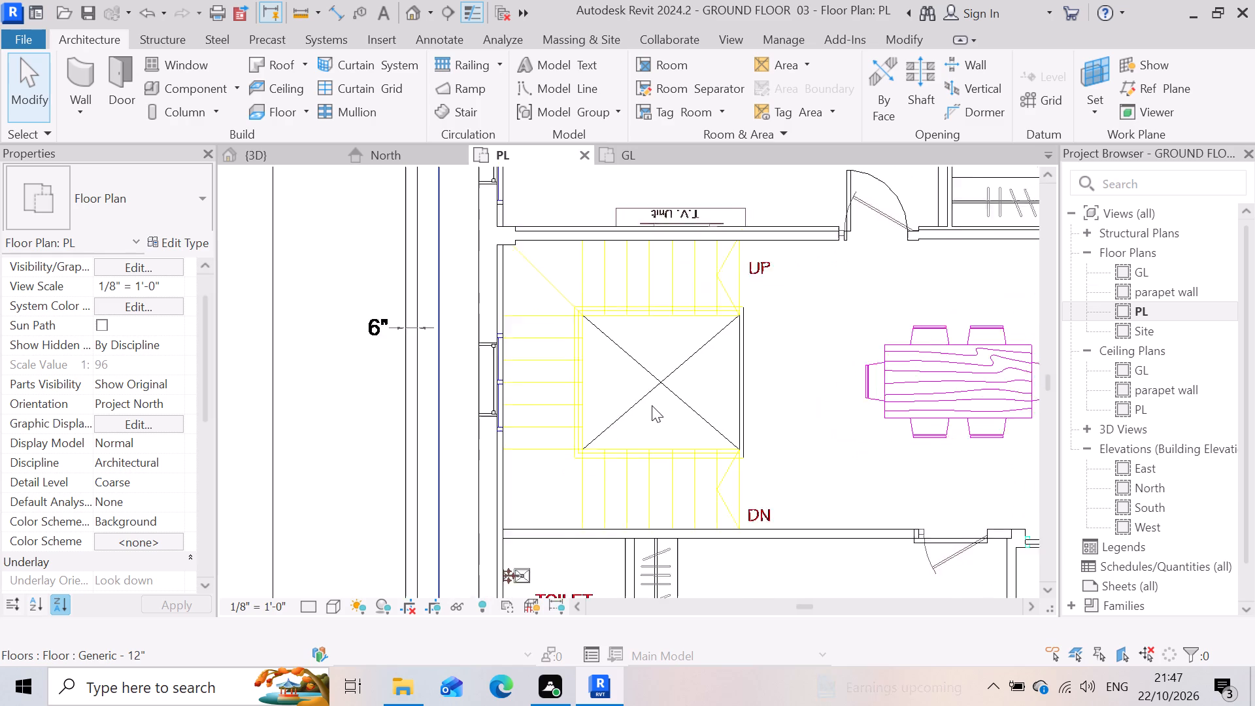
{"action": "scroll", "coordinate": [652, 405], "scroll_direction": "down", "scroll_amount": 1}
{"action": "scroll", "coordinate": [752, 269], "scroll_direction": "up", "scroll_amount": 3}
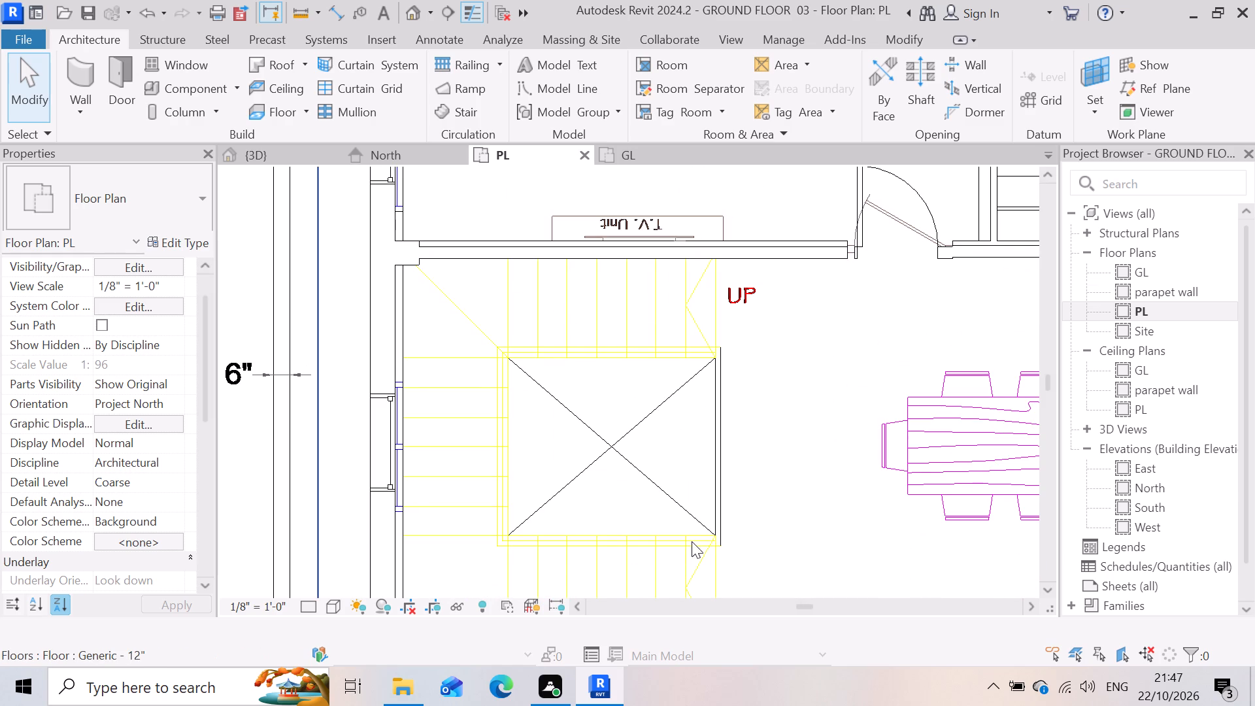
{"action": "left_click", "coordinate": [719, 516]}
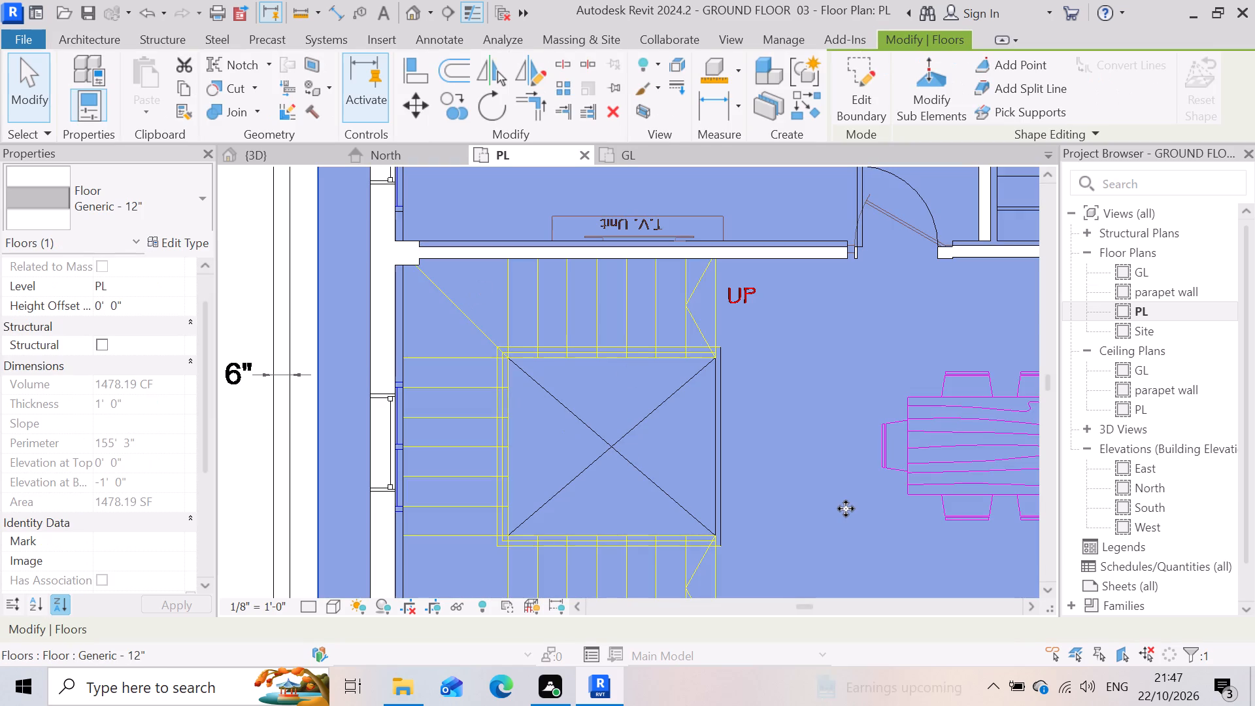
{"action": "left_click", "coordinate": [846, 509]}
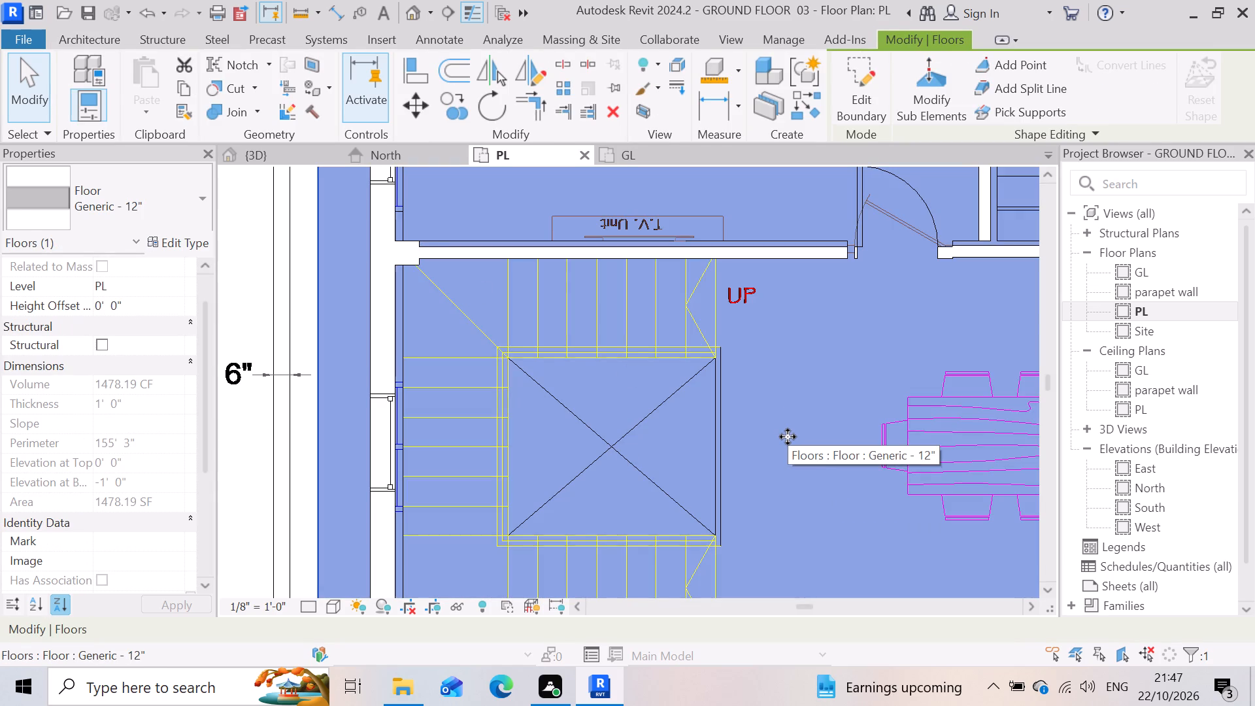
{"action": "key", "text": "Escape"}
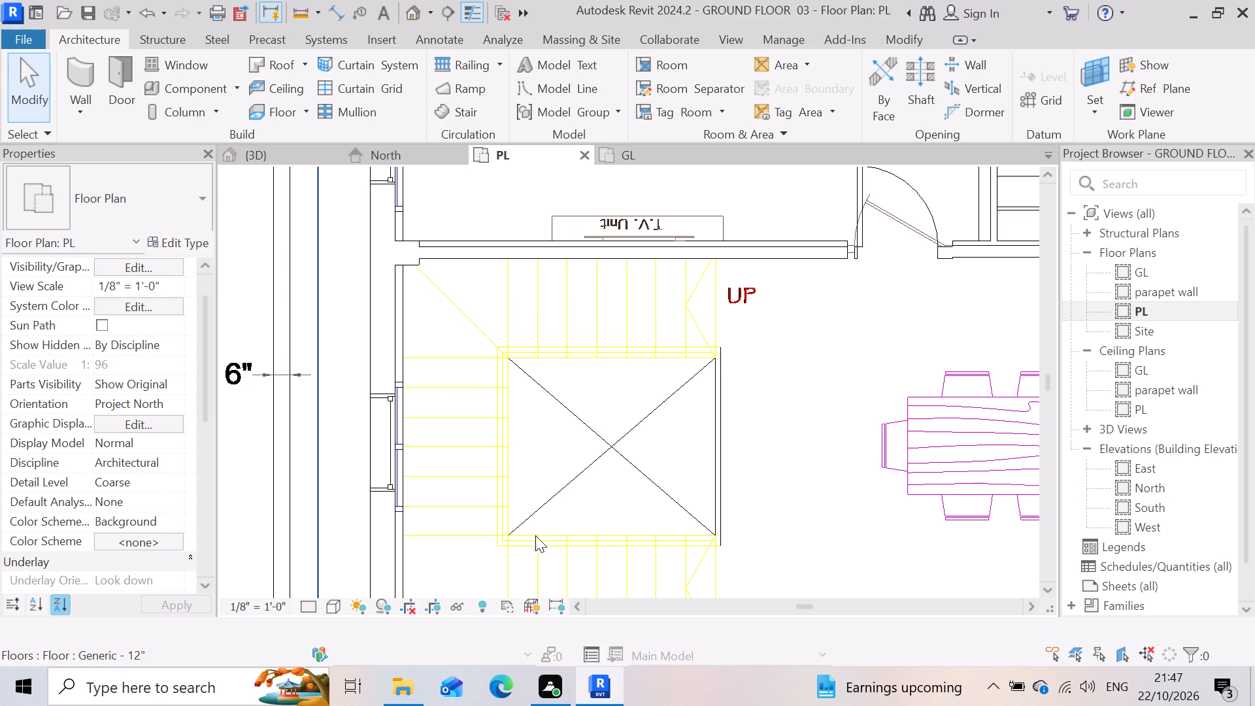
{"action": "left_click", "coordinate": [394, 267]}
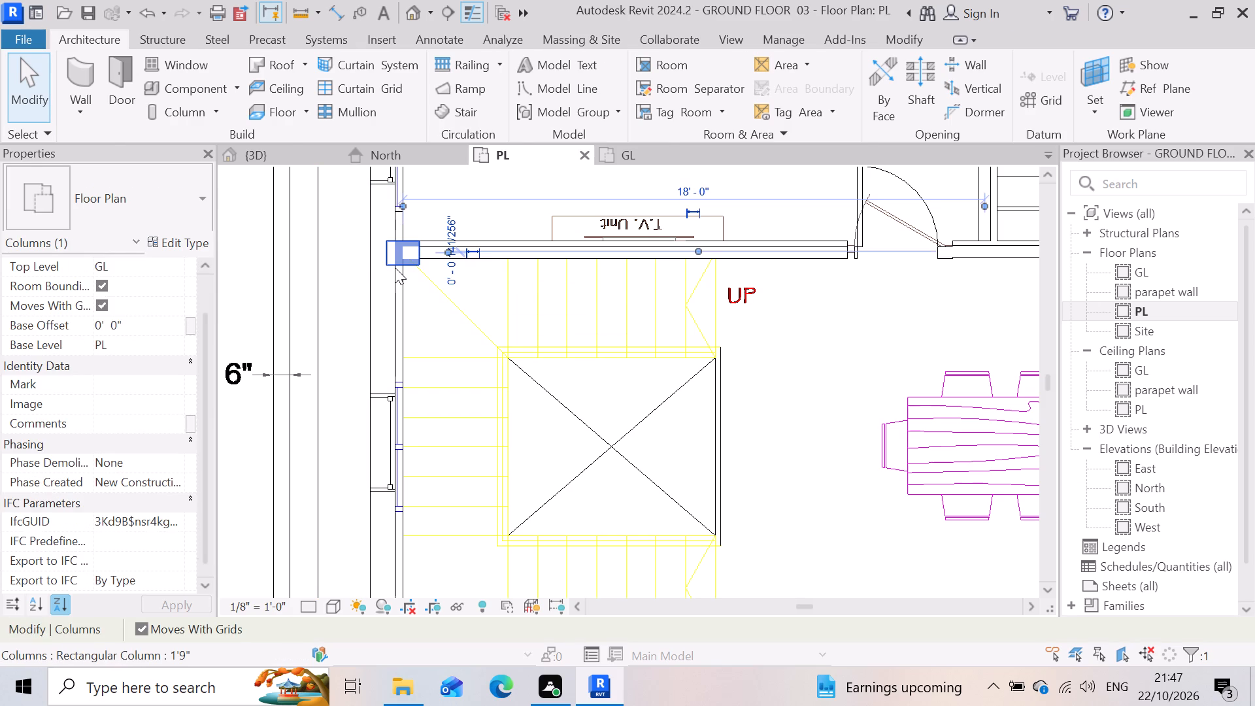
{"action": "type", "text": "hh"}
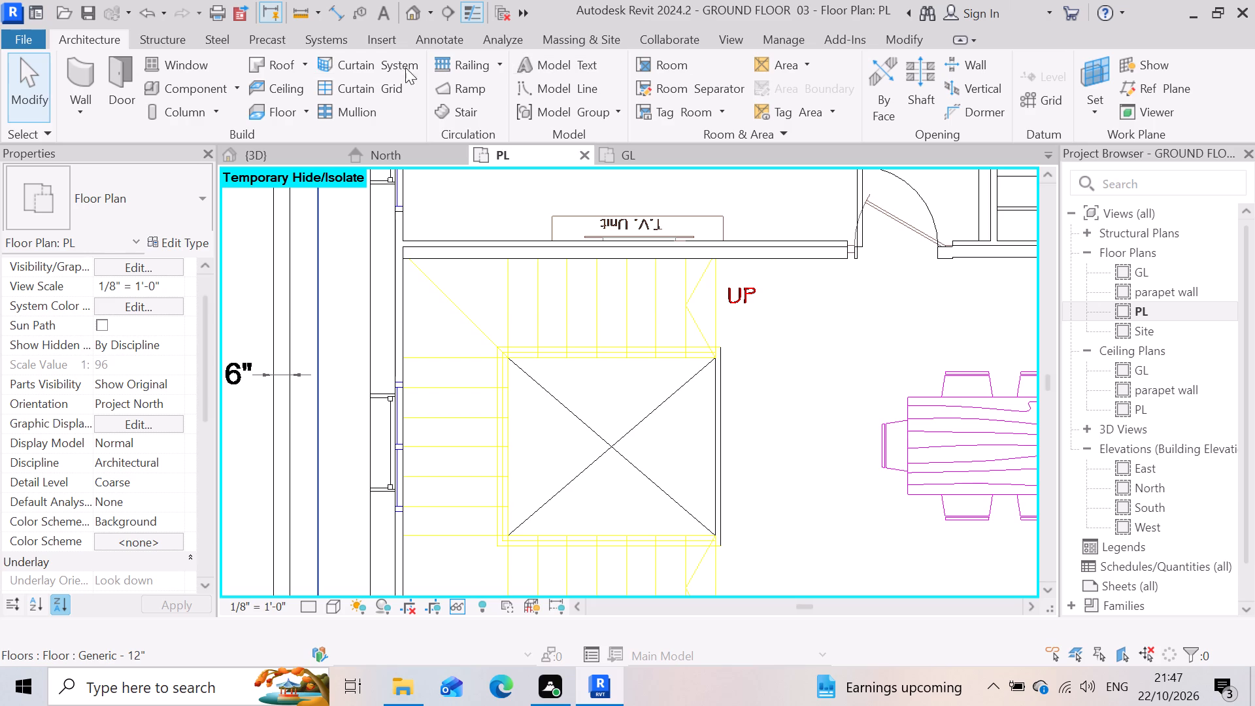
Start a new PL-to-GL assembled stair with a sketched run.
{"action": "double_click", "coordinate": [471, 112]}
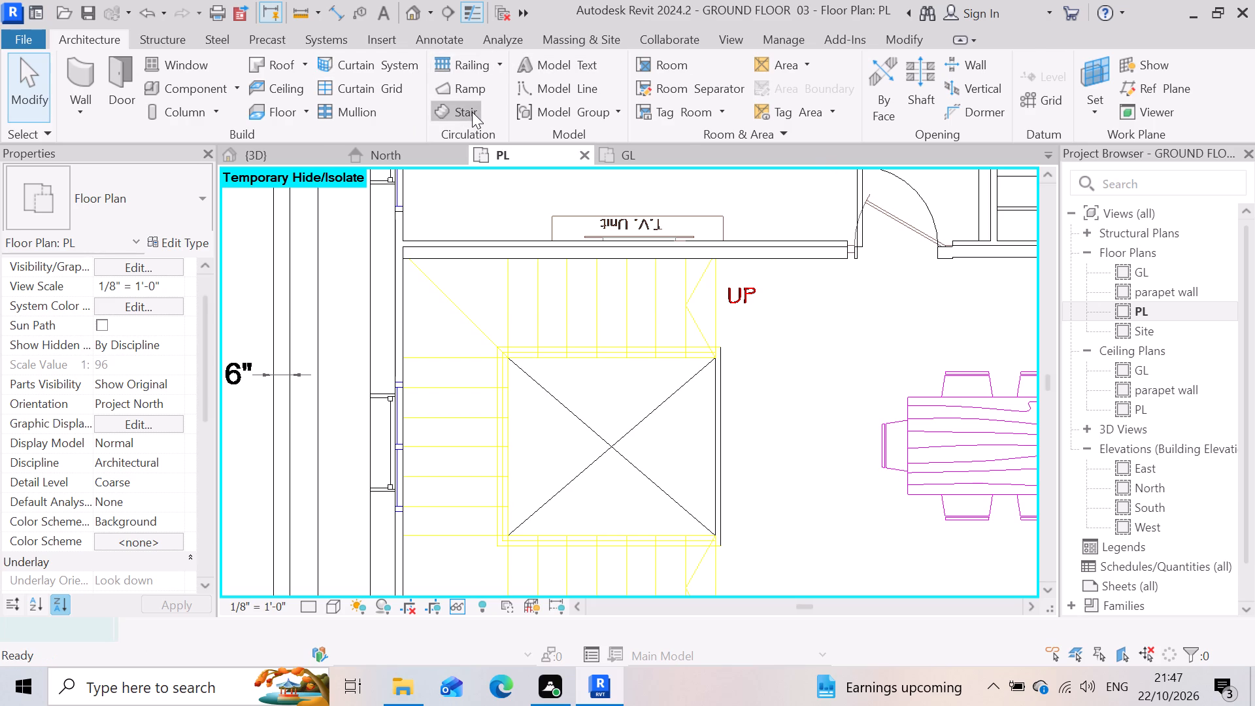
{"action": "scroll", "coordinate": [766, 240], "scroll_direction": "up", "scroll_amount": 3}
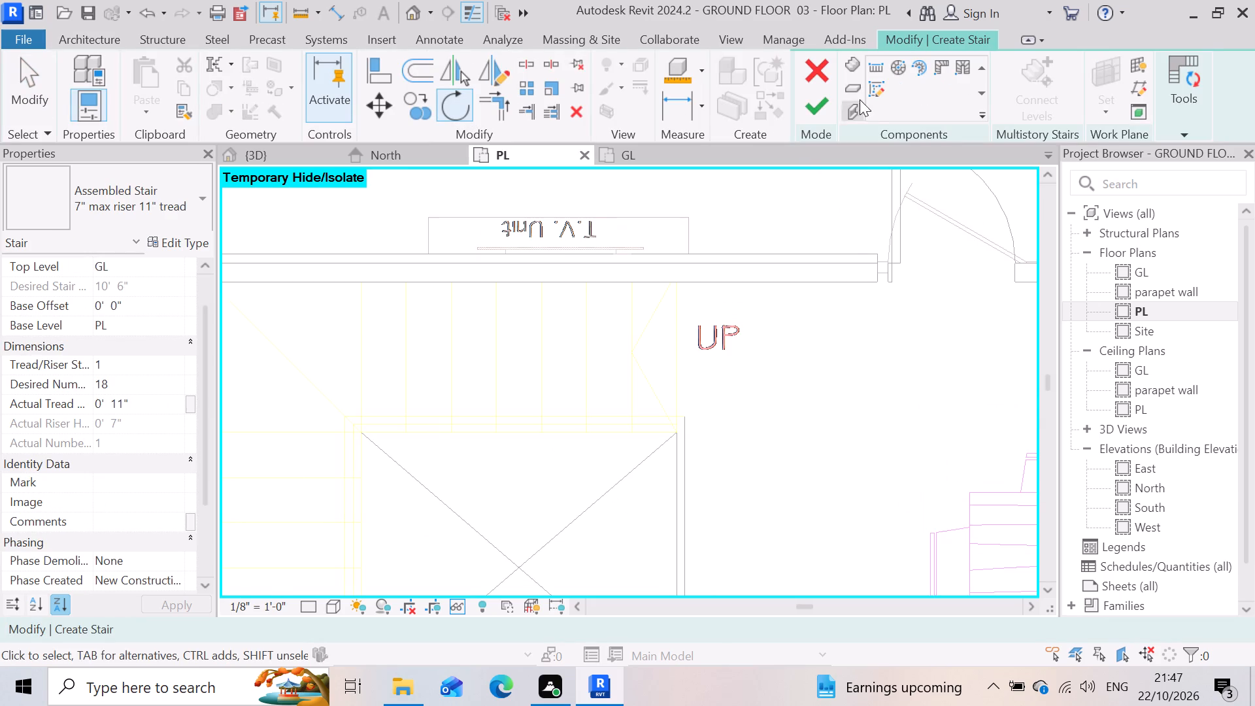
{"action": "left_click", "coordinate": [884, 90]}
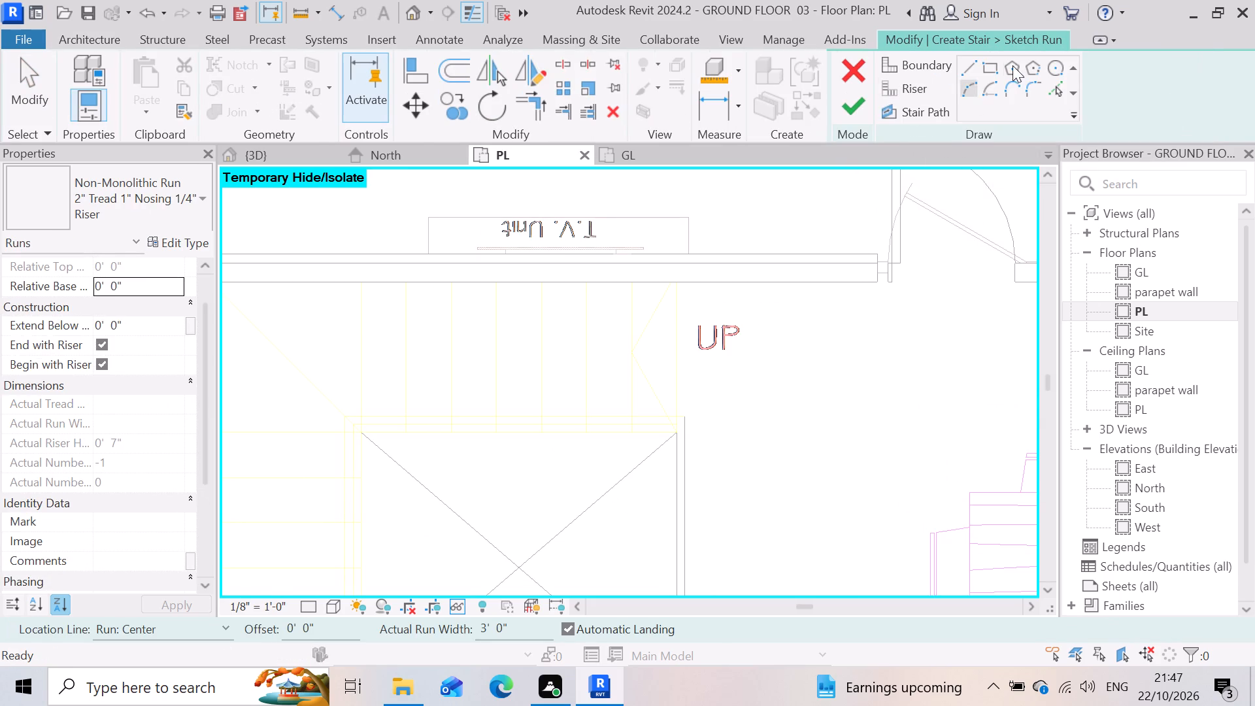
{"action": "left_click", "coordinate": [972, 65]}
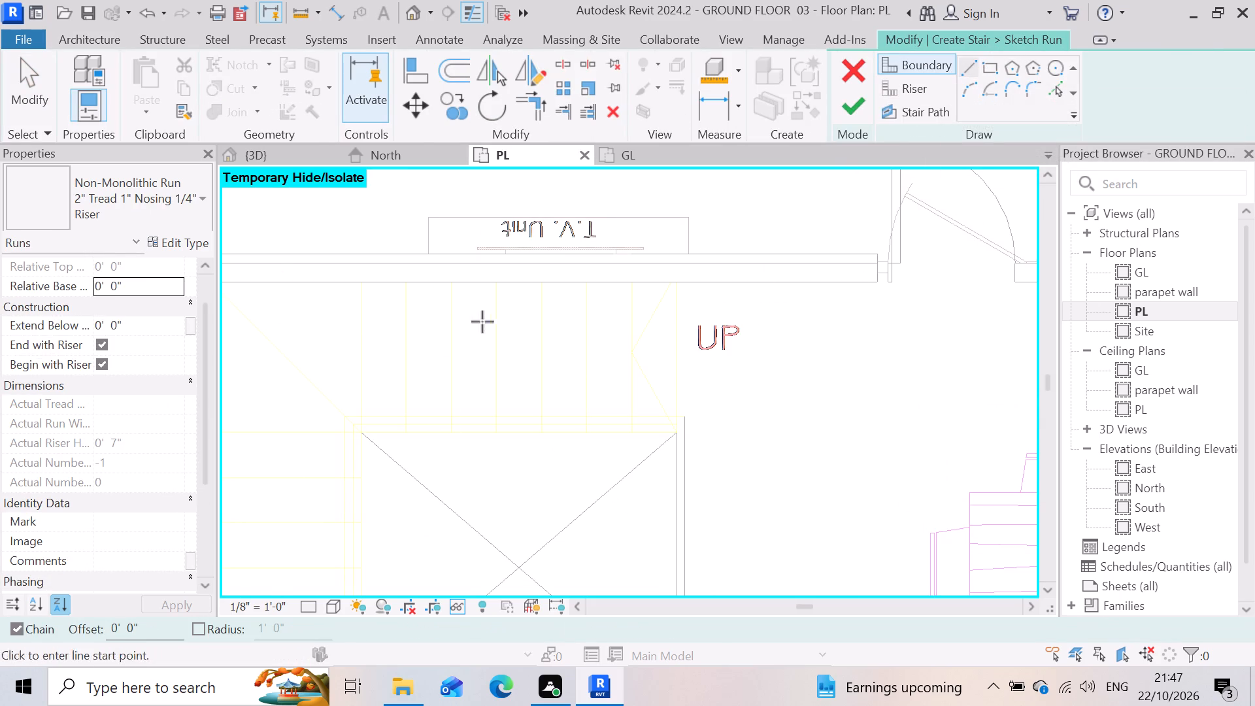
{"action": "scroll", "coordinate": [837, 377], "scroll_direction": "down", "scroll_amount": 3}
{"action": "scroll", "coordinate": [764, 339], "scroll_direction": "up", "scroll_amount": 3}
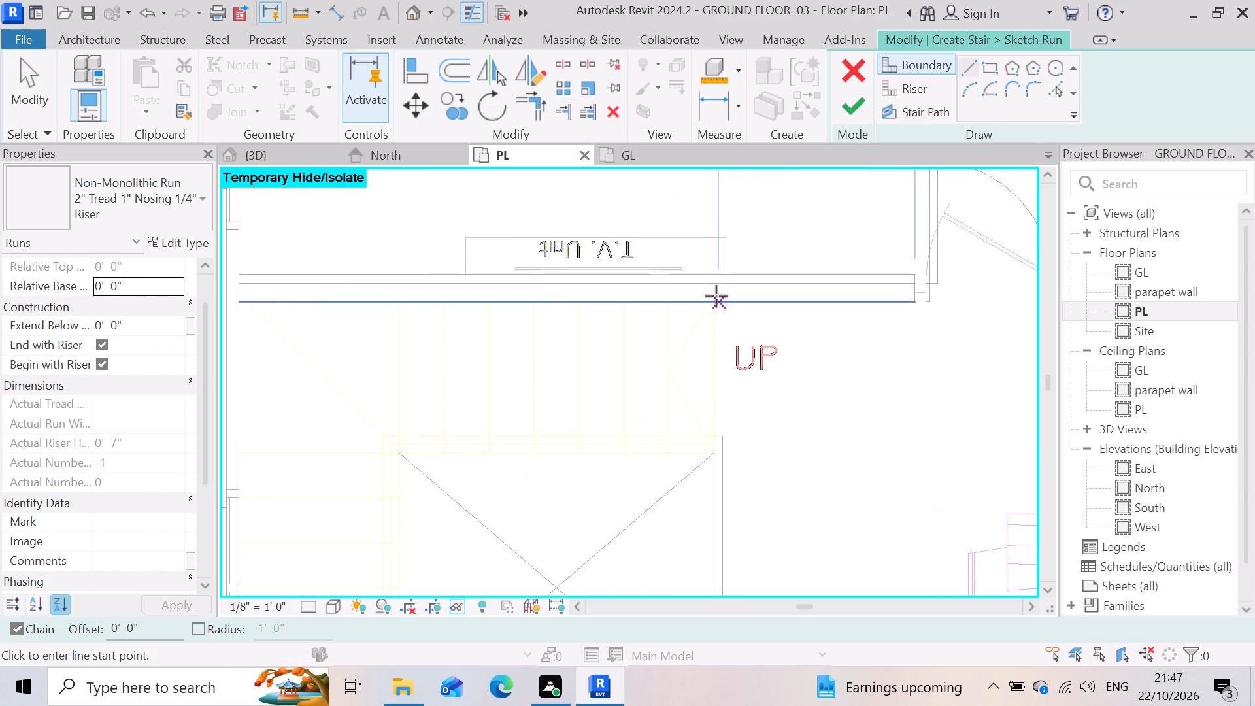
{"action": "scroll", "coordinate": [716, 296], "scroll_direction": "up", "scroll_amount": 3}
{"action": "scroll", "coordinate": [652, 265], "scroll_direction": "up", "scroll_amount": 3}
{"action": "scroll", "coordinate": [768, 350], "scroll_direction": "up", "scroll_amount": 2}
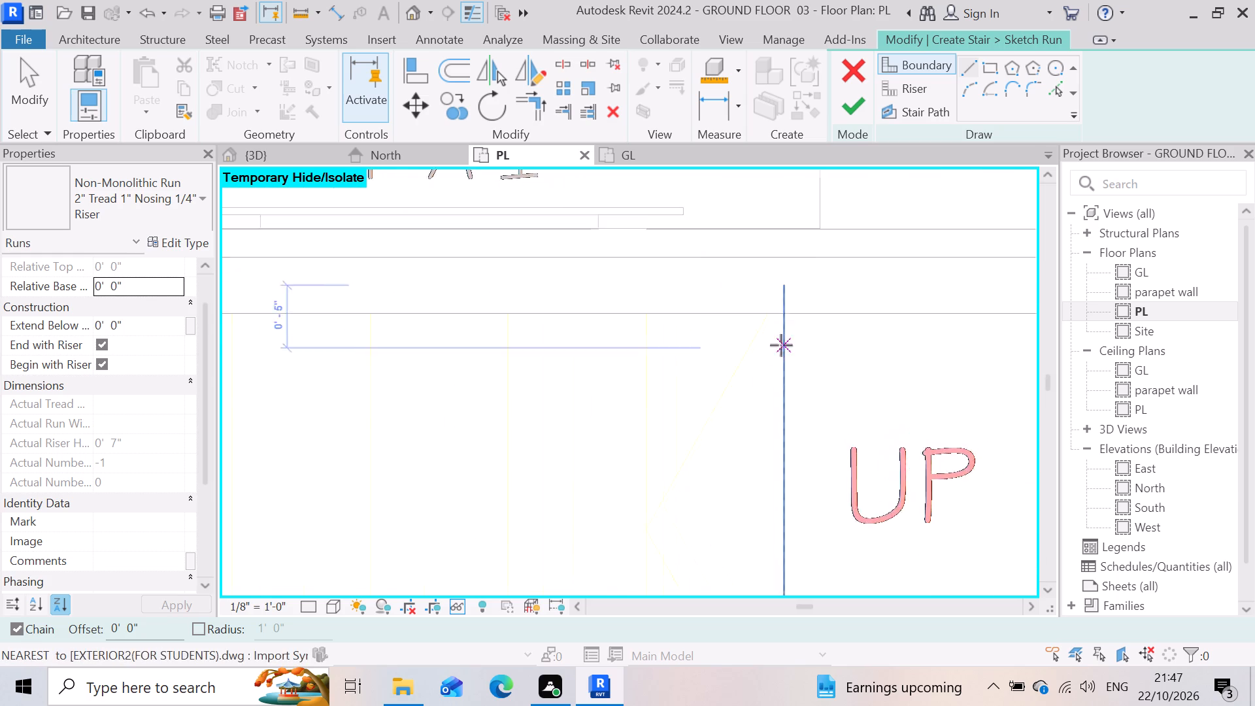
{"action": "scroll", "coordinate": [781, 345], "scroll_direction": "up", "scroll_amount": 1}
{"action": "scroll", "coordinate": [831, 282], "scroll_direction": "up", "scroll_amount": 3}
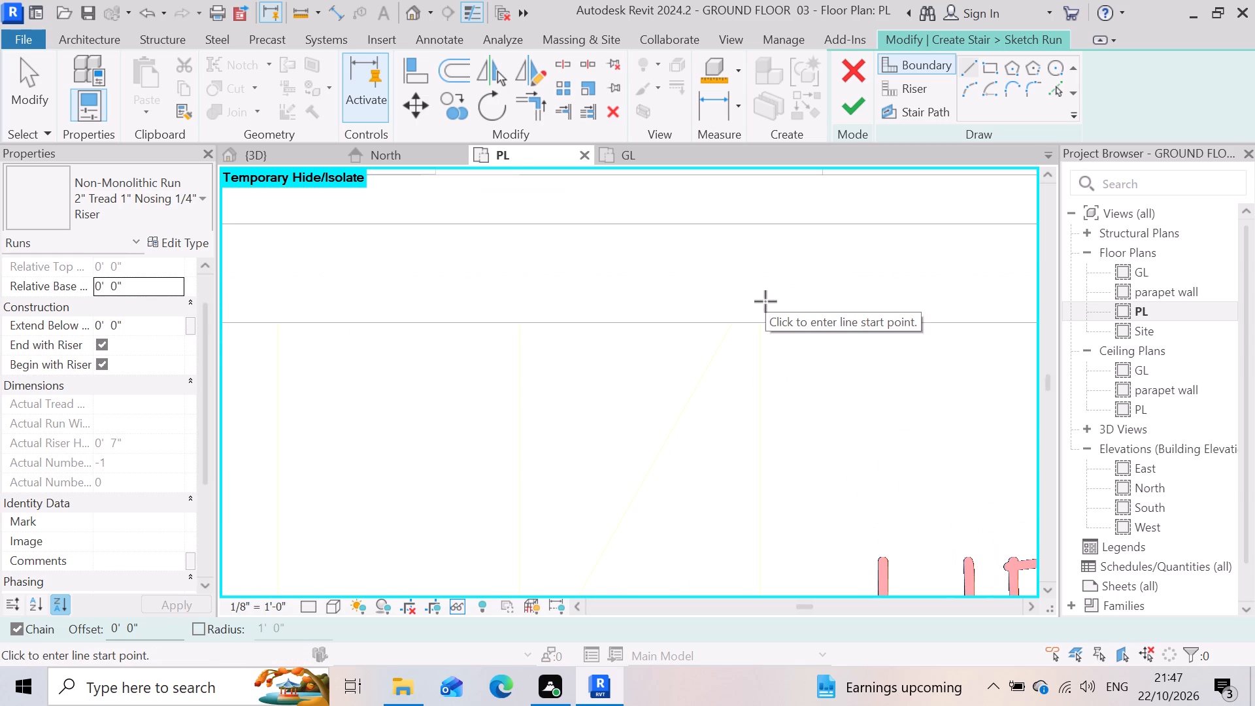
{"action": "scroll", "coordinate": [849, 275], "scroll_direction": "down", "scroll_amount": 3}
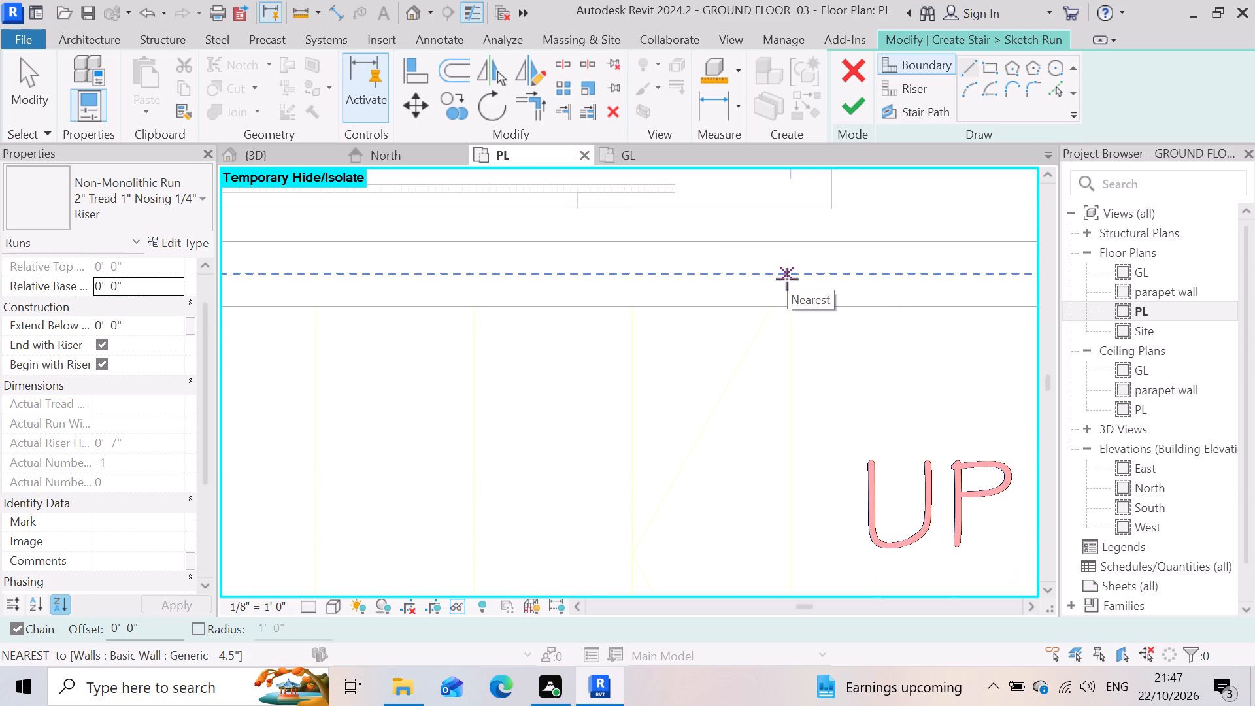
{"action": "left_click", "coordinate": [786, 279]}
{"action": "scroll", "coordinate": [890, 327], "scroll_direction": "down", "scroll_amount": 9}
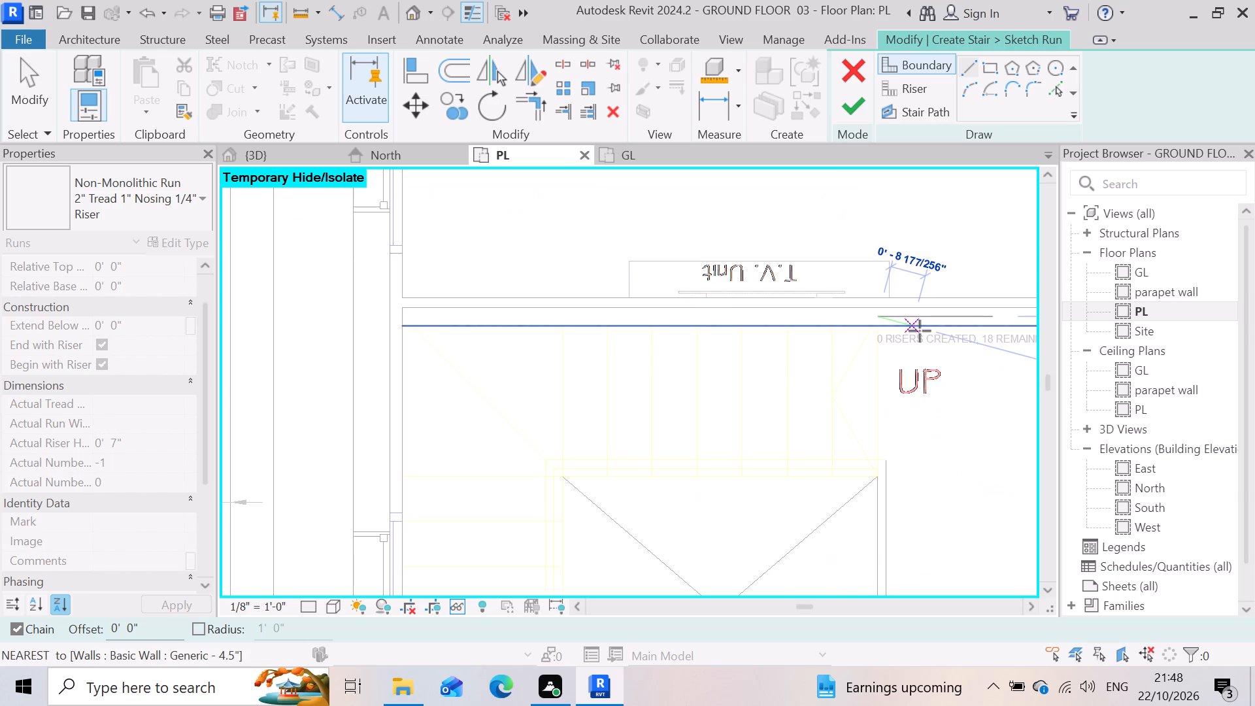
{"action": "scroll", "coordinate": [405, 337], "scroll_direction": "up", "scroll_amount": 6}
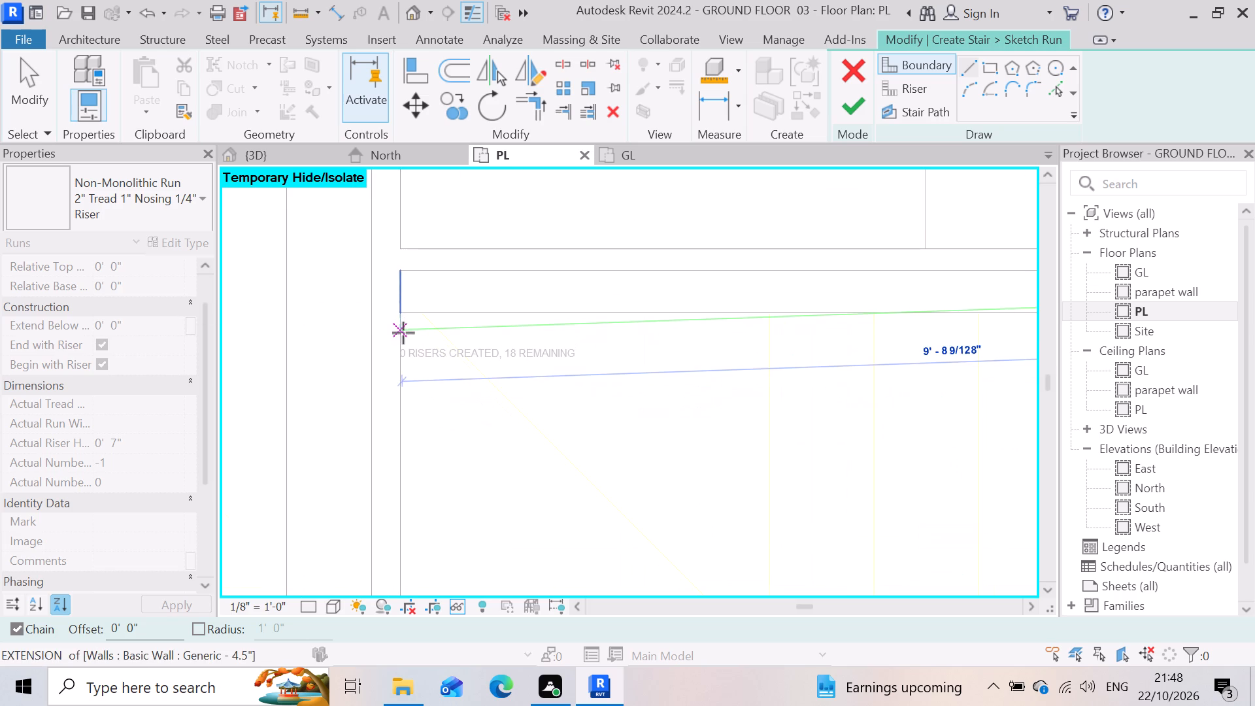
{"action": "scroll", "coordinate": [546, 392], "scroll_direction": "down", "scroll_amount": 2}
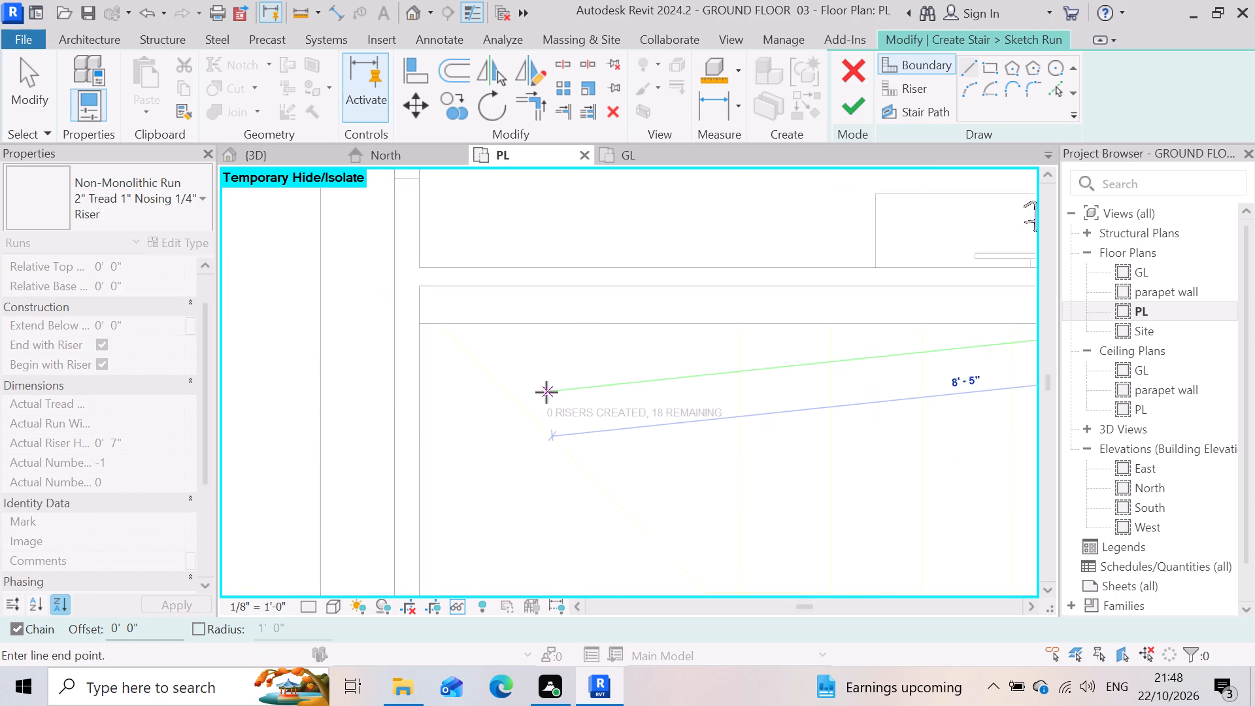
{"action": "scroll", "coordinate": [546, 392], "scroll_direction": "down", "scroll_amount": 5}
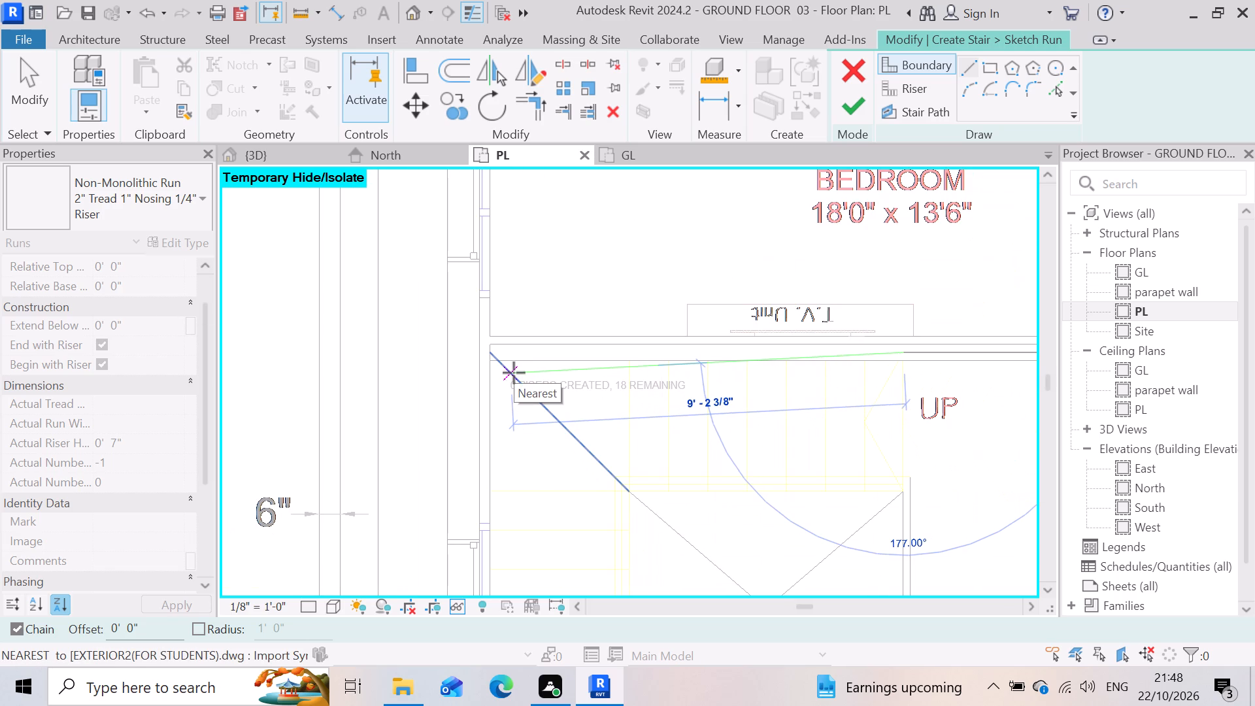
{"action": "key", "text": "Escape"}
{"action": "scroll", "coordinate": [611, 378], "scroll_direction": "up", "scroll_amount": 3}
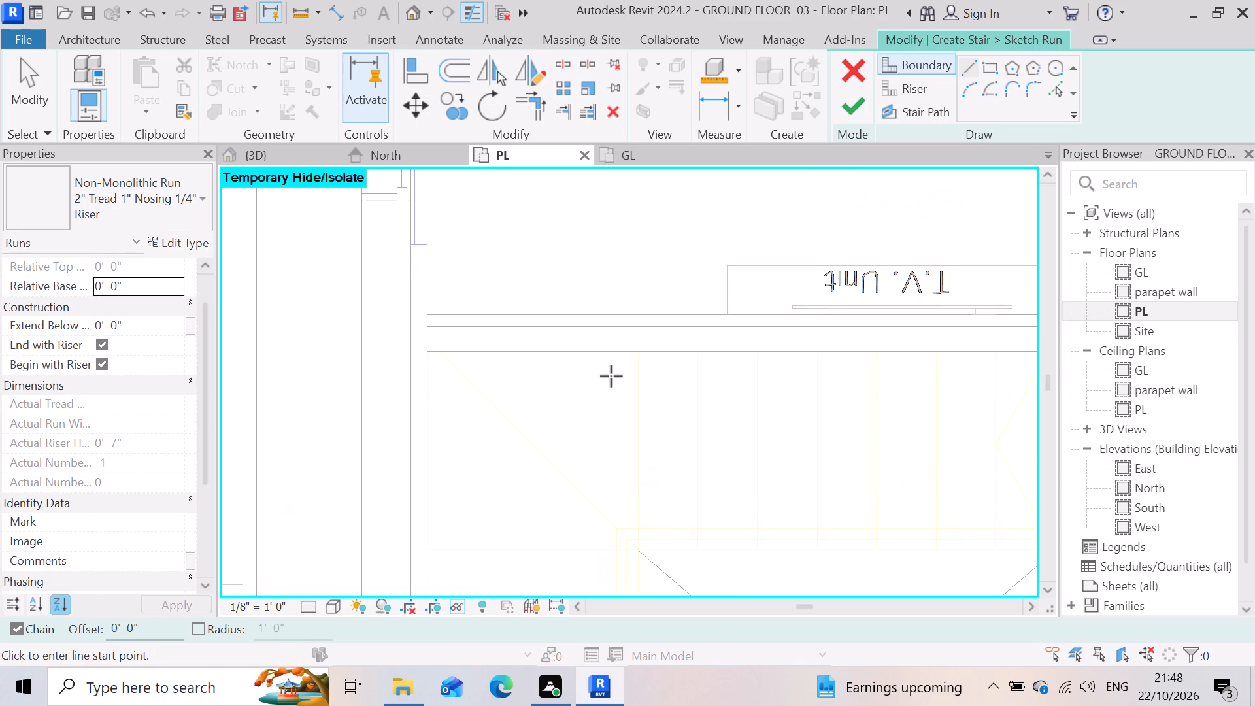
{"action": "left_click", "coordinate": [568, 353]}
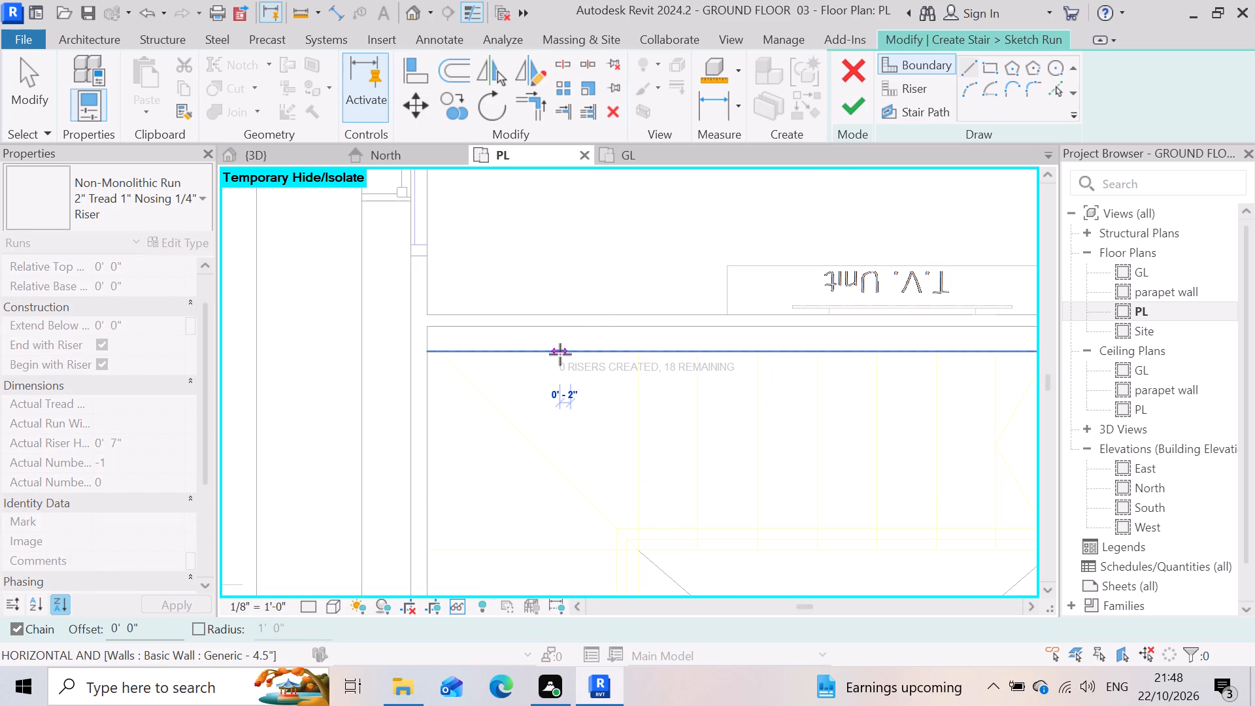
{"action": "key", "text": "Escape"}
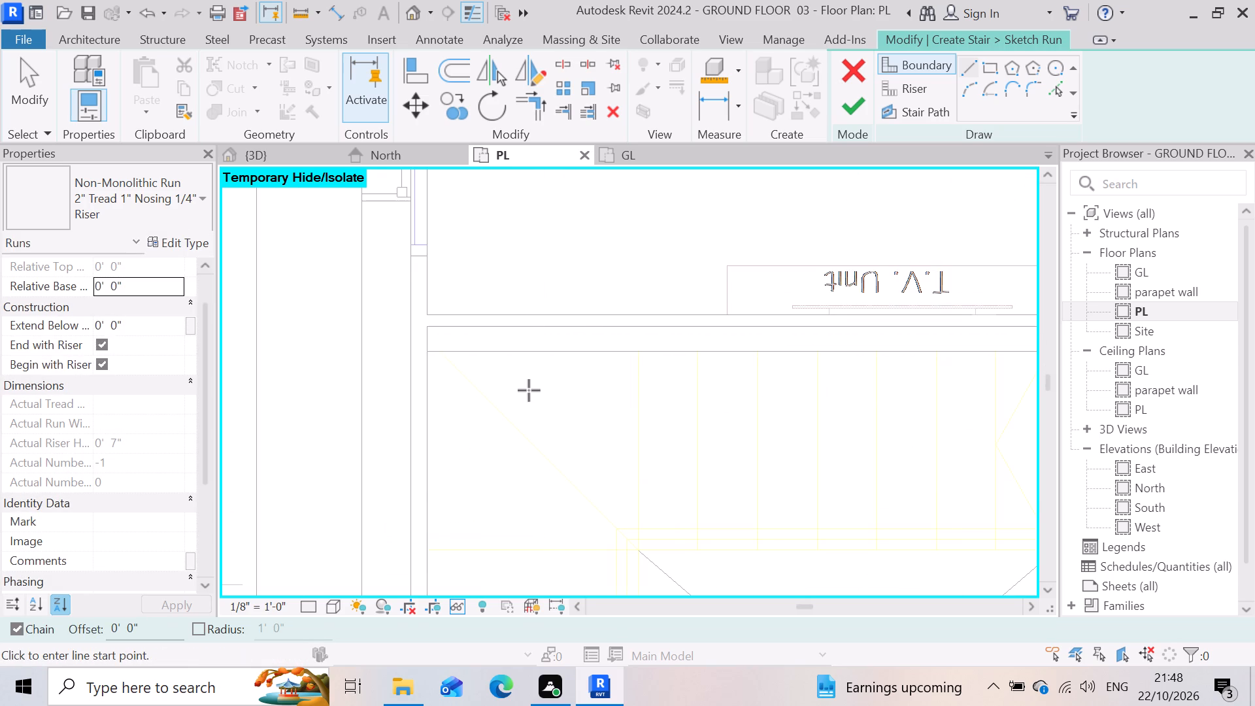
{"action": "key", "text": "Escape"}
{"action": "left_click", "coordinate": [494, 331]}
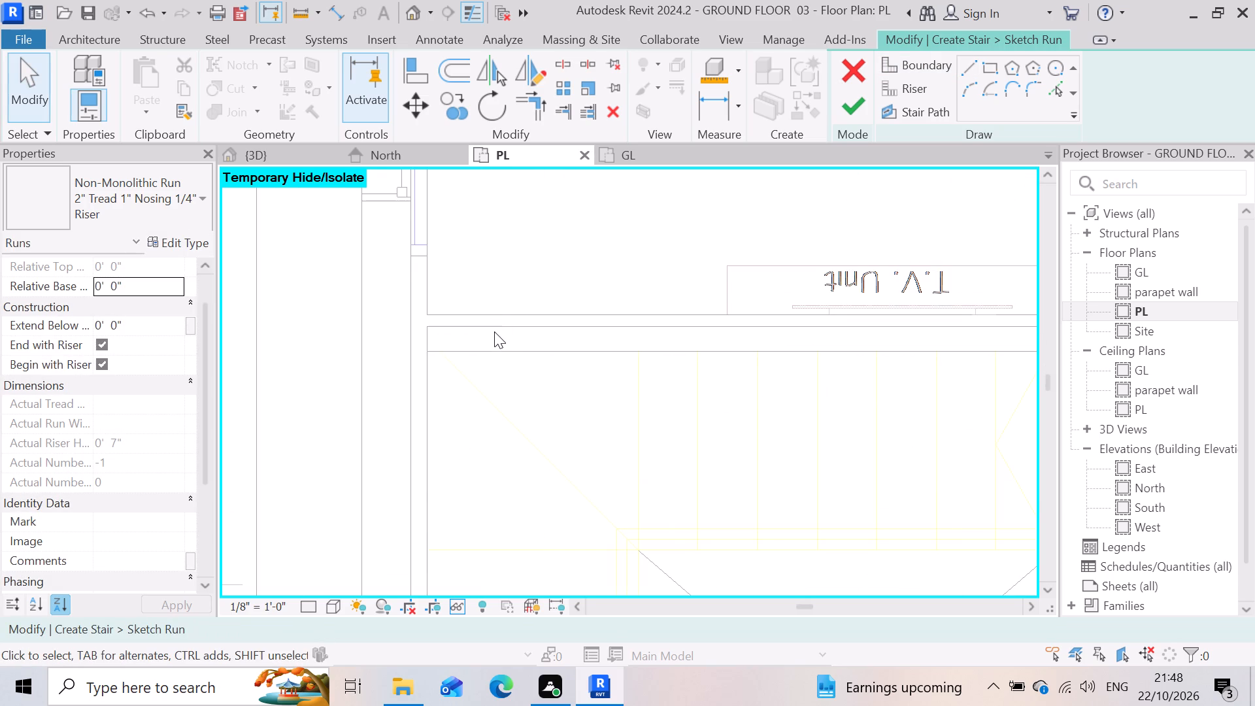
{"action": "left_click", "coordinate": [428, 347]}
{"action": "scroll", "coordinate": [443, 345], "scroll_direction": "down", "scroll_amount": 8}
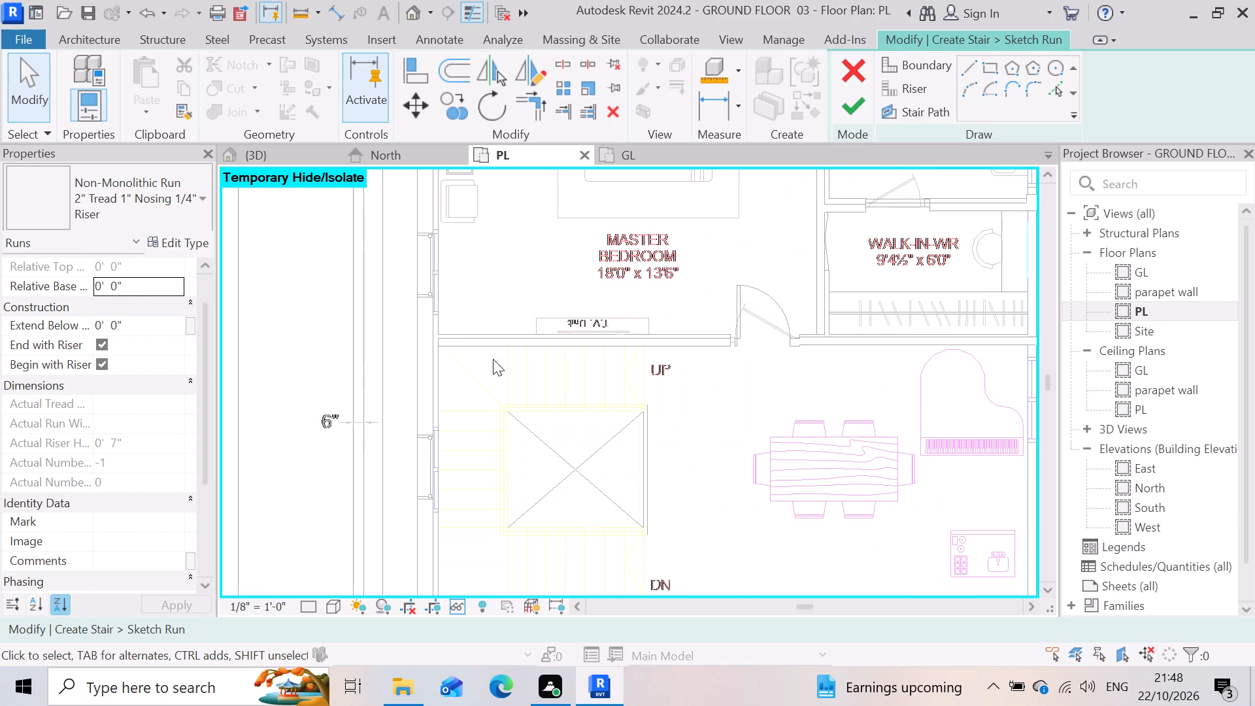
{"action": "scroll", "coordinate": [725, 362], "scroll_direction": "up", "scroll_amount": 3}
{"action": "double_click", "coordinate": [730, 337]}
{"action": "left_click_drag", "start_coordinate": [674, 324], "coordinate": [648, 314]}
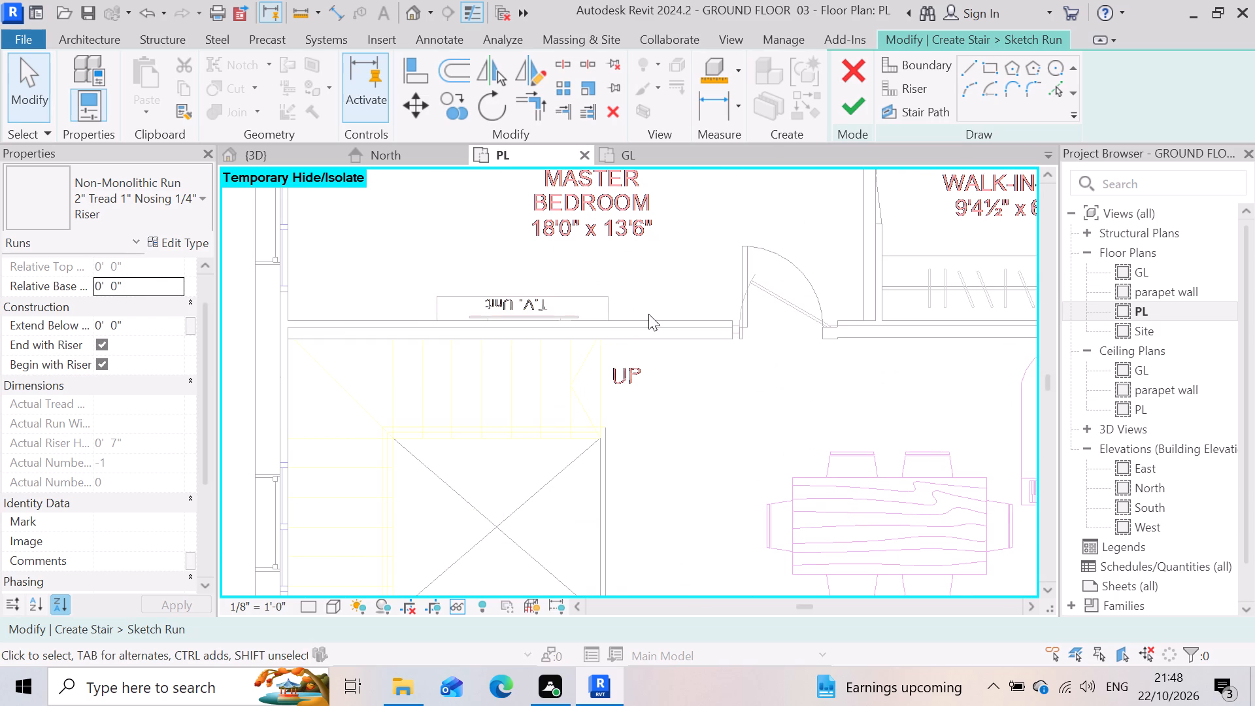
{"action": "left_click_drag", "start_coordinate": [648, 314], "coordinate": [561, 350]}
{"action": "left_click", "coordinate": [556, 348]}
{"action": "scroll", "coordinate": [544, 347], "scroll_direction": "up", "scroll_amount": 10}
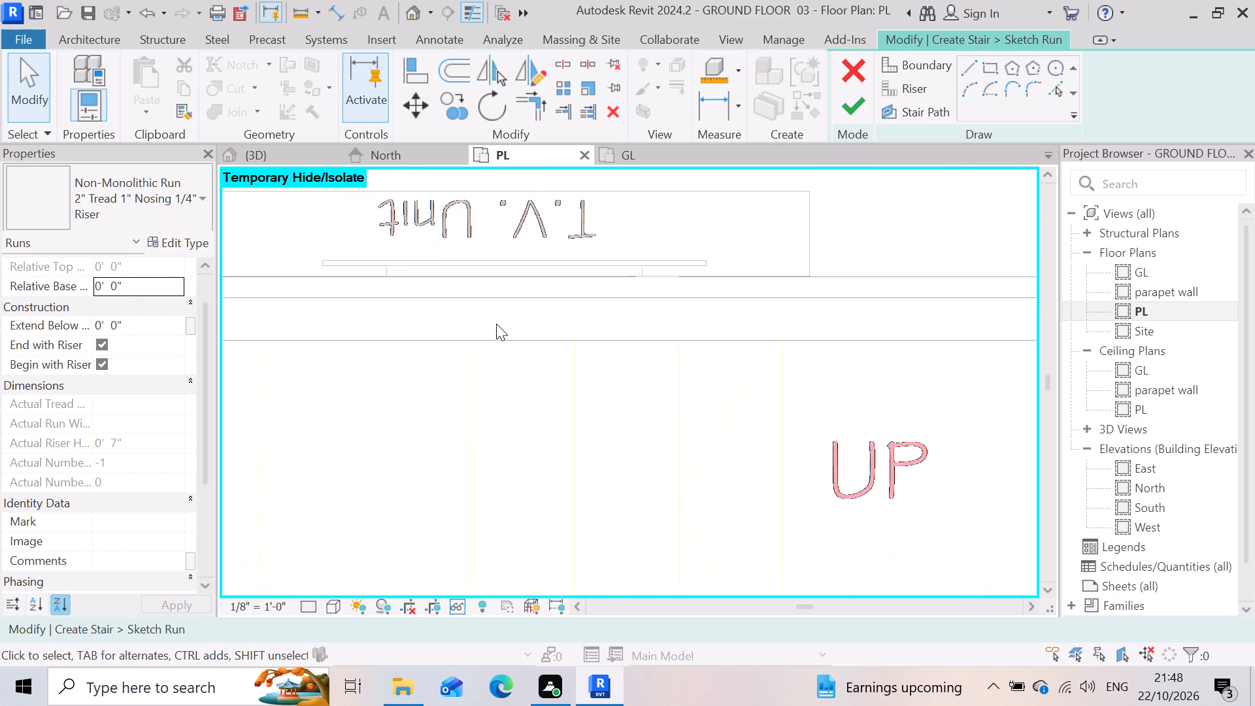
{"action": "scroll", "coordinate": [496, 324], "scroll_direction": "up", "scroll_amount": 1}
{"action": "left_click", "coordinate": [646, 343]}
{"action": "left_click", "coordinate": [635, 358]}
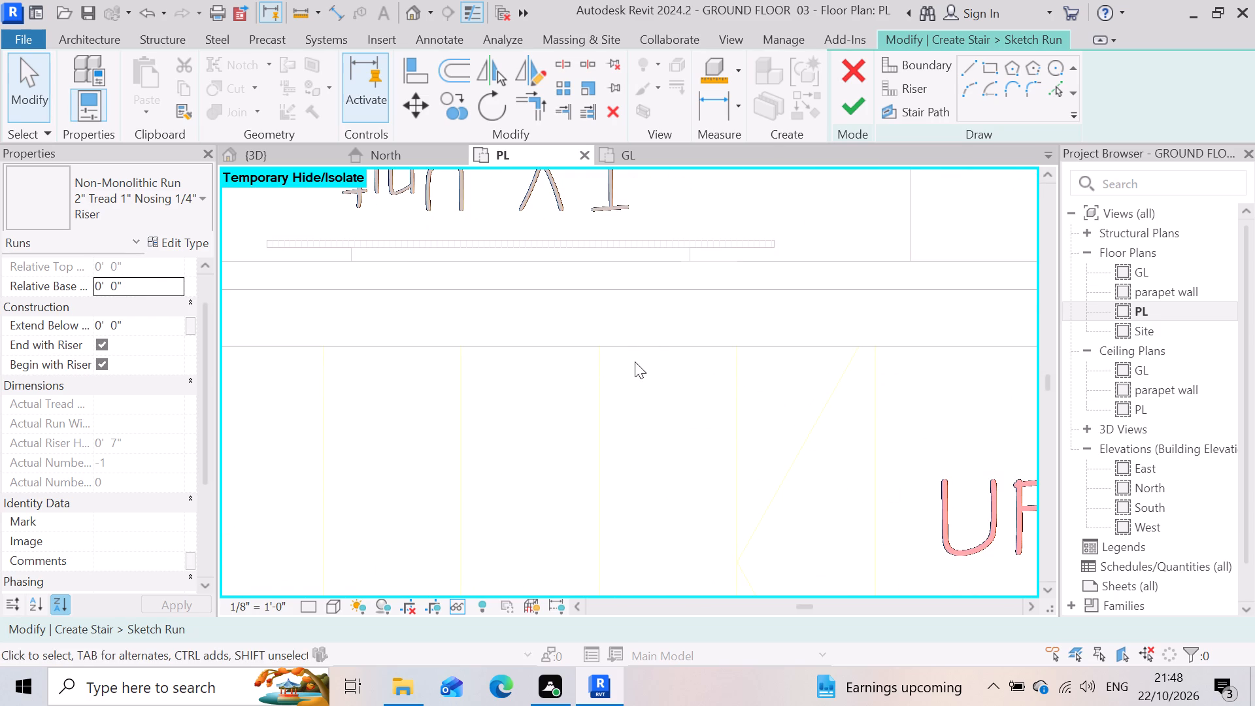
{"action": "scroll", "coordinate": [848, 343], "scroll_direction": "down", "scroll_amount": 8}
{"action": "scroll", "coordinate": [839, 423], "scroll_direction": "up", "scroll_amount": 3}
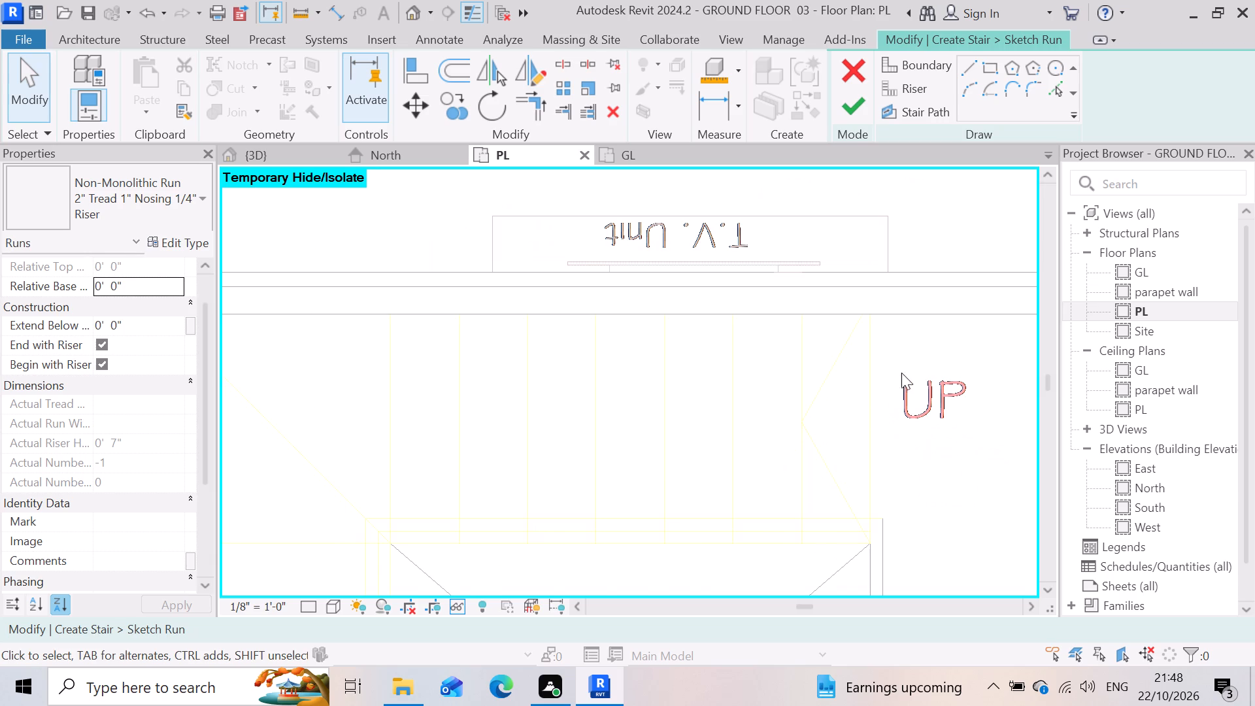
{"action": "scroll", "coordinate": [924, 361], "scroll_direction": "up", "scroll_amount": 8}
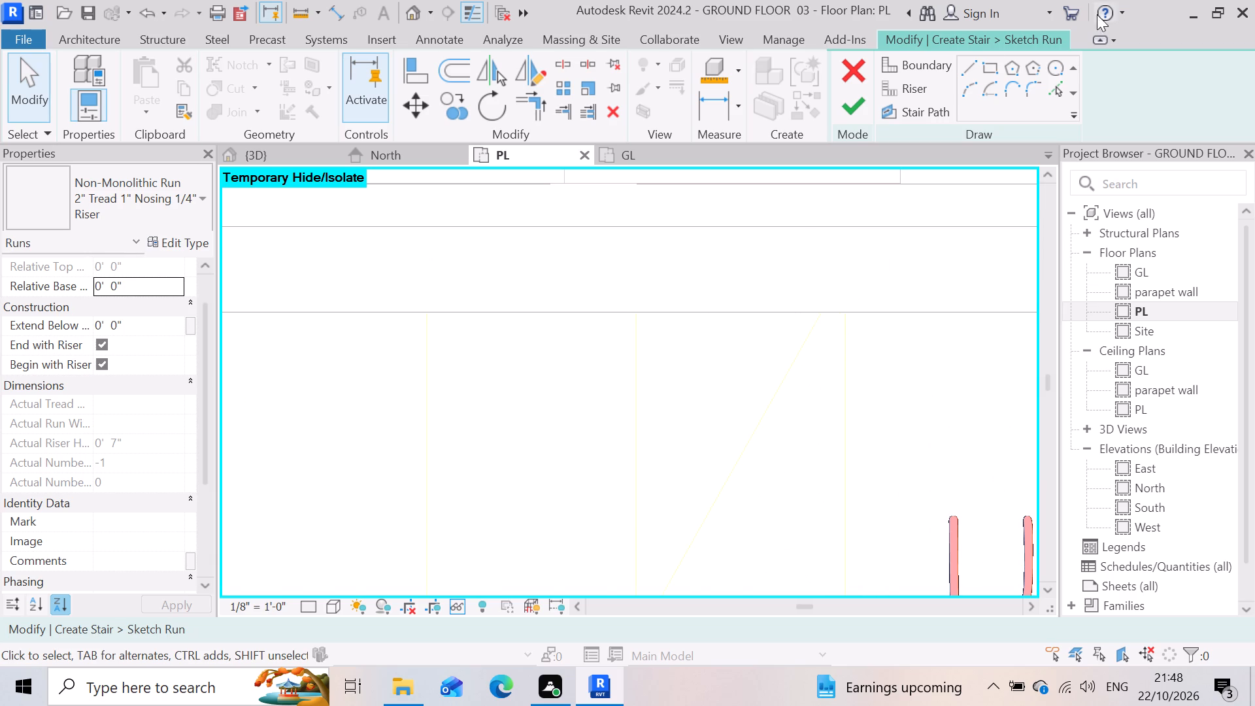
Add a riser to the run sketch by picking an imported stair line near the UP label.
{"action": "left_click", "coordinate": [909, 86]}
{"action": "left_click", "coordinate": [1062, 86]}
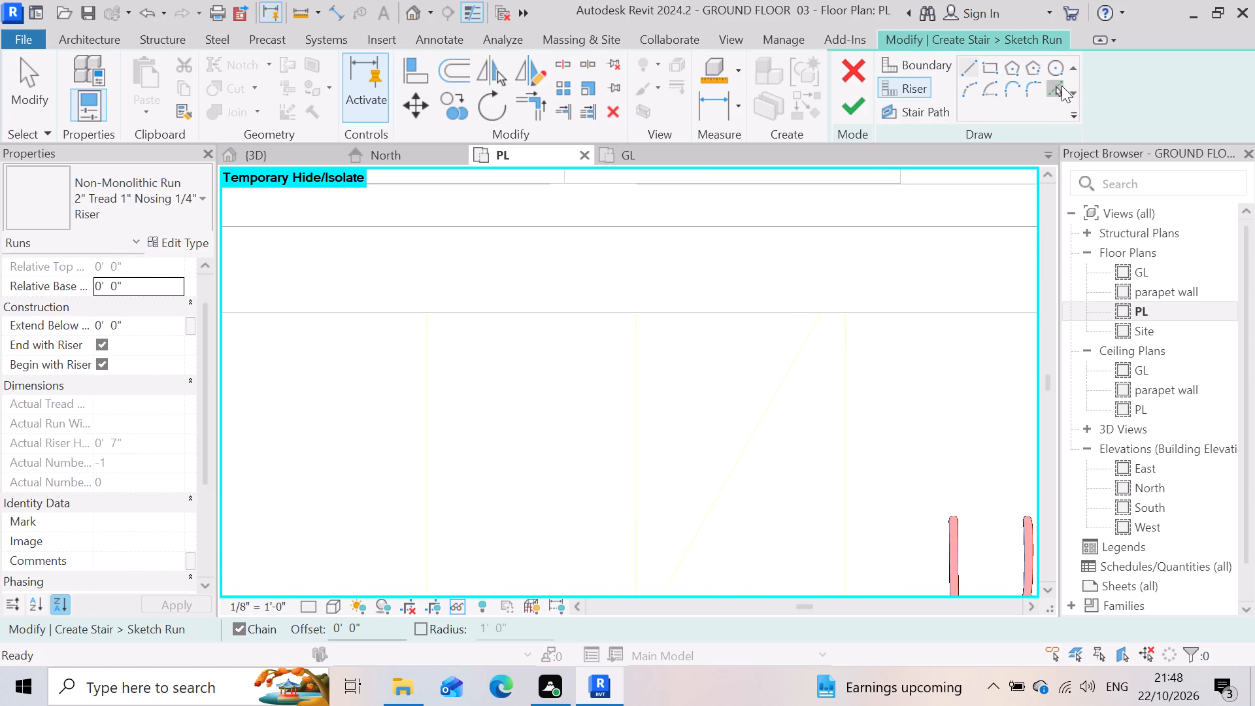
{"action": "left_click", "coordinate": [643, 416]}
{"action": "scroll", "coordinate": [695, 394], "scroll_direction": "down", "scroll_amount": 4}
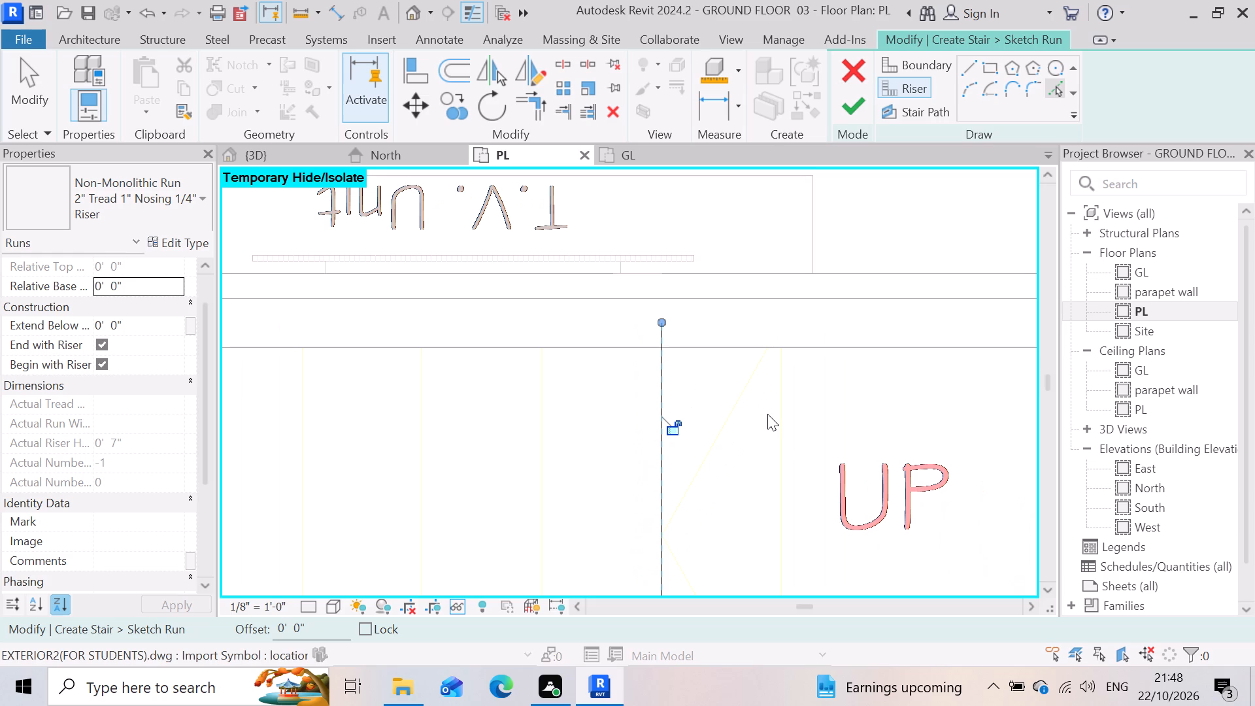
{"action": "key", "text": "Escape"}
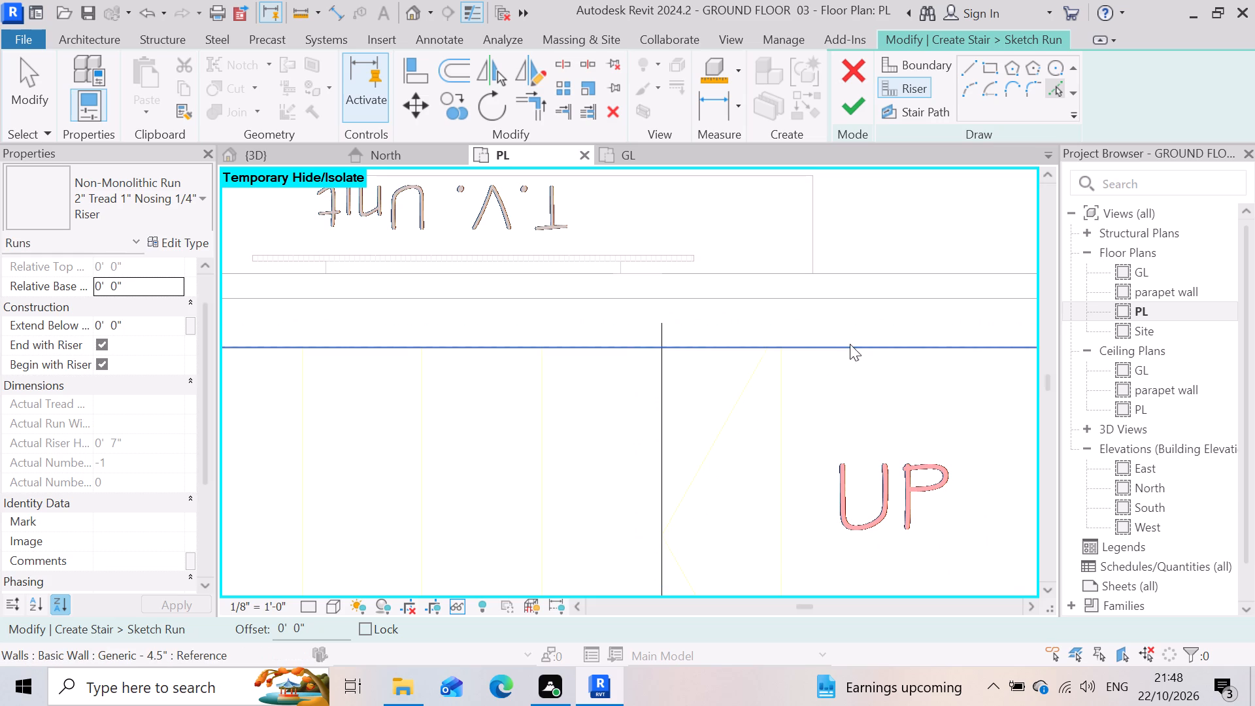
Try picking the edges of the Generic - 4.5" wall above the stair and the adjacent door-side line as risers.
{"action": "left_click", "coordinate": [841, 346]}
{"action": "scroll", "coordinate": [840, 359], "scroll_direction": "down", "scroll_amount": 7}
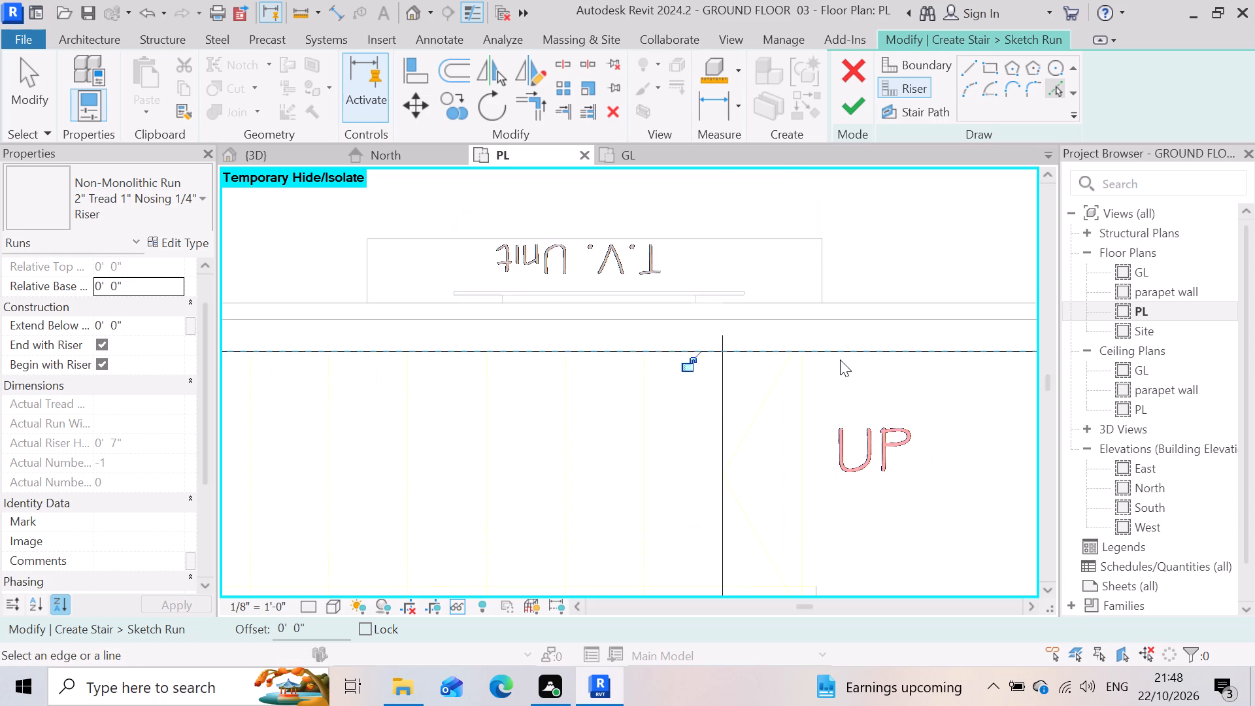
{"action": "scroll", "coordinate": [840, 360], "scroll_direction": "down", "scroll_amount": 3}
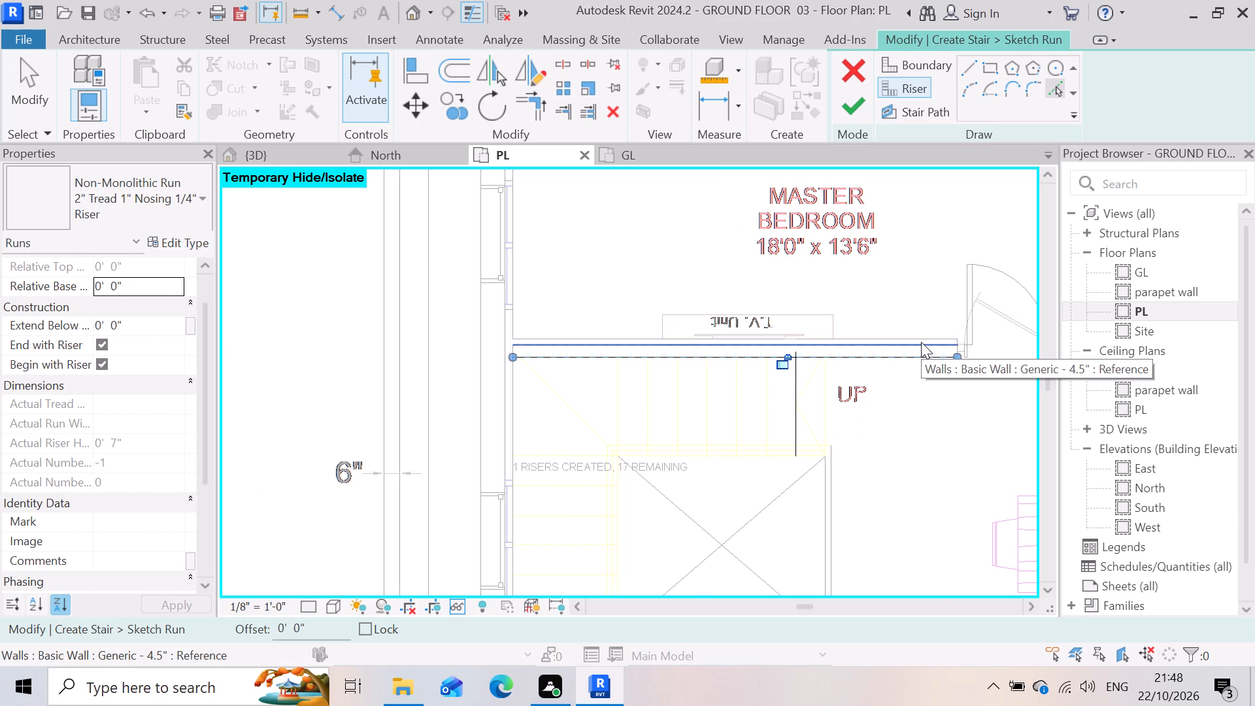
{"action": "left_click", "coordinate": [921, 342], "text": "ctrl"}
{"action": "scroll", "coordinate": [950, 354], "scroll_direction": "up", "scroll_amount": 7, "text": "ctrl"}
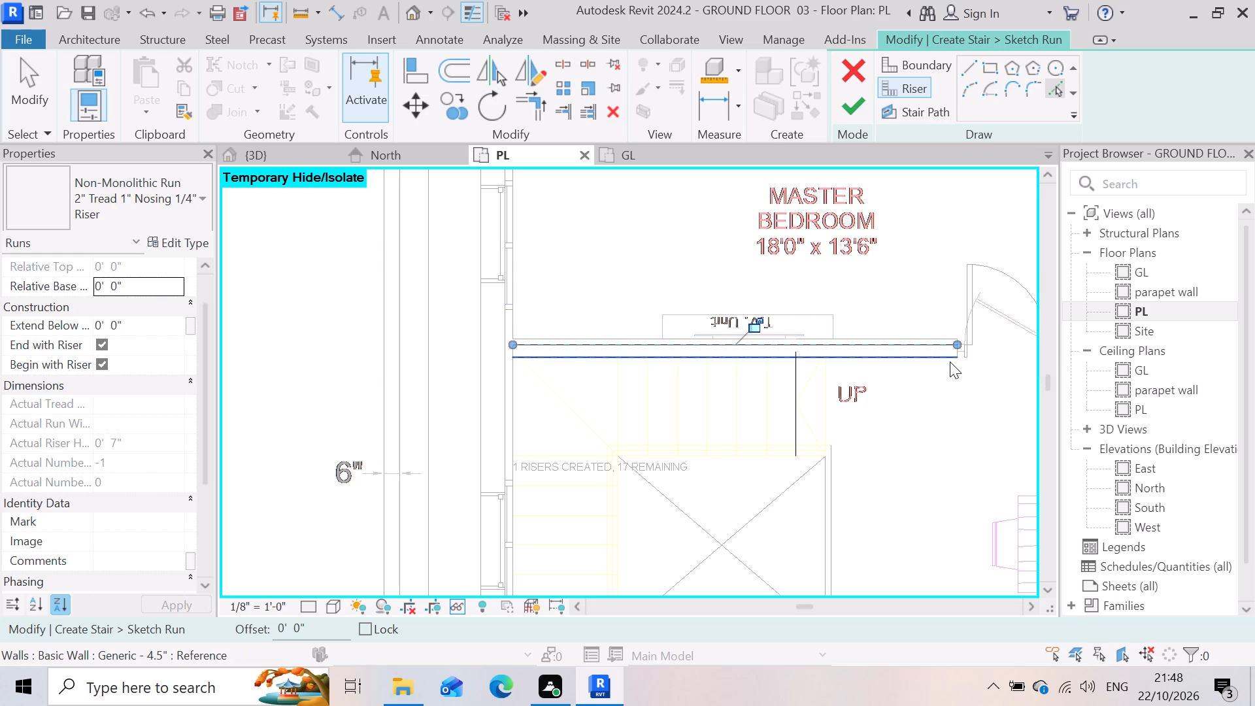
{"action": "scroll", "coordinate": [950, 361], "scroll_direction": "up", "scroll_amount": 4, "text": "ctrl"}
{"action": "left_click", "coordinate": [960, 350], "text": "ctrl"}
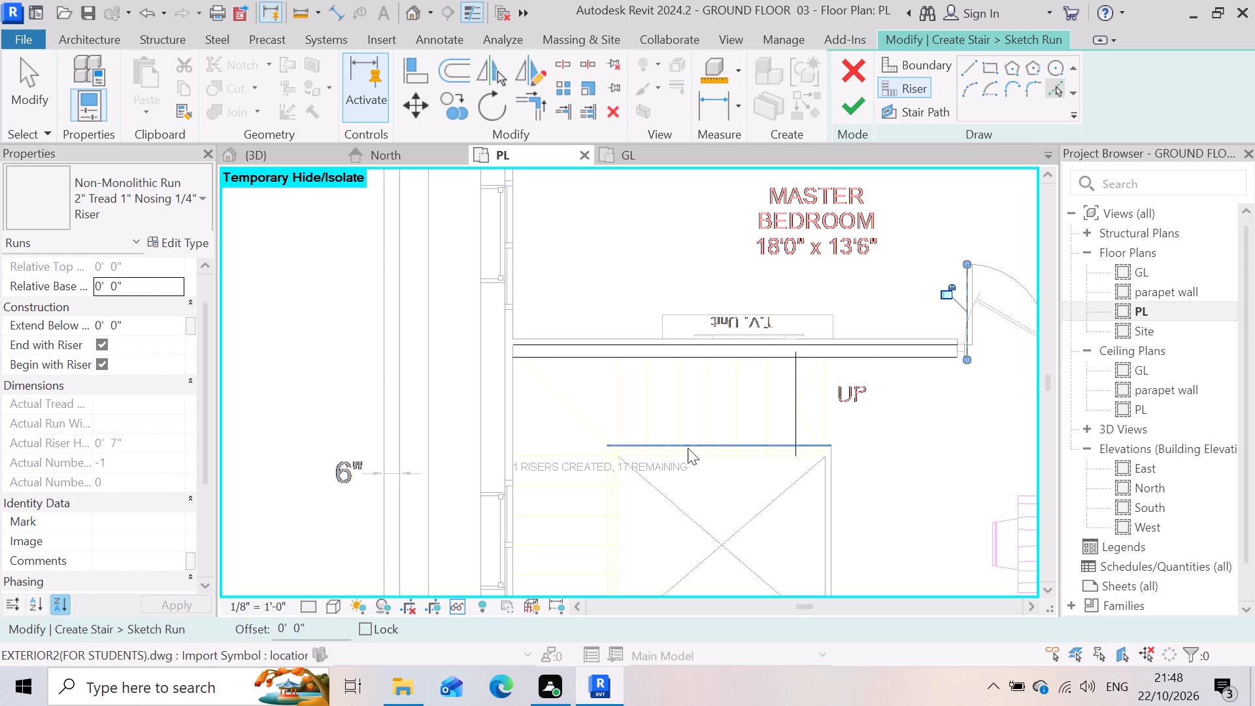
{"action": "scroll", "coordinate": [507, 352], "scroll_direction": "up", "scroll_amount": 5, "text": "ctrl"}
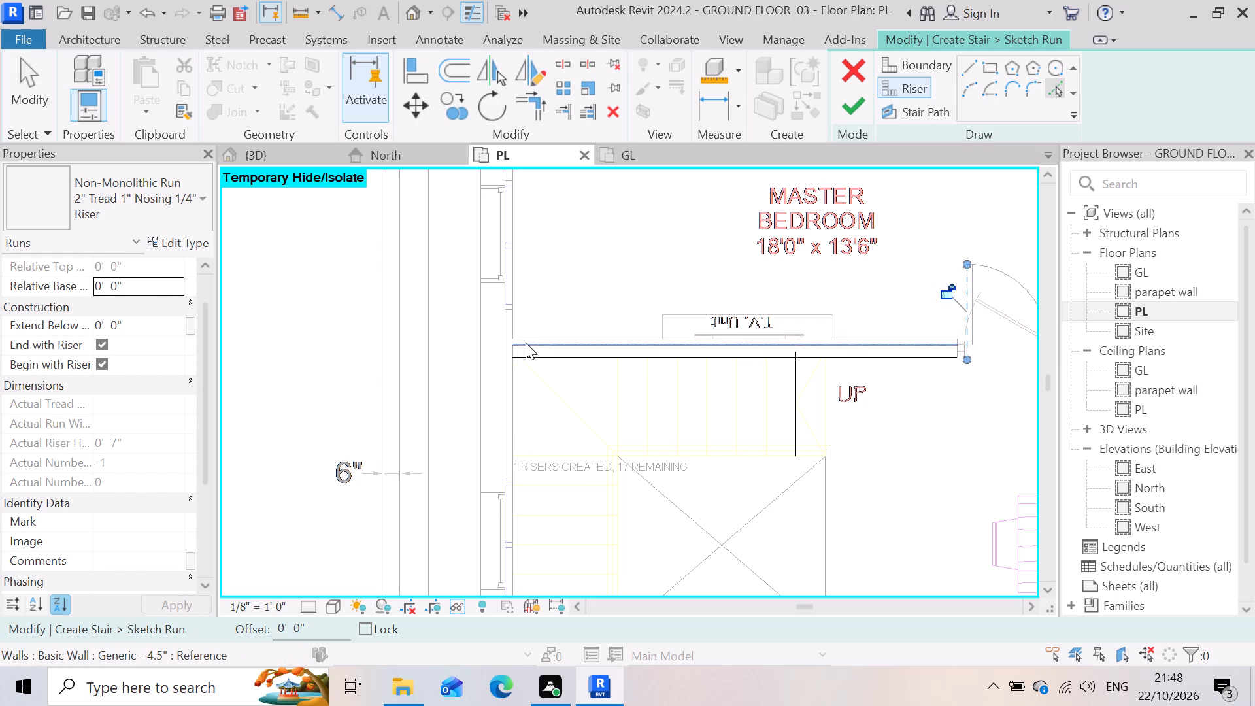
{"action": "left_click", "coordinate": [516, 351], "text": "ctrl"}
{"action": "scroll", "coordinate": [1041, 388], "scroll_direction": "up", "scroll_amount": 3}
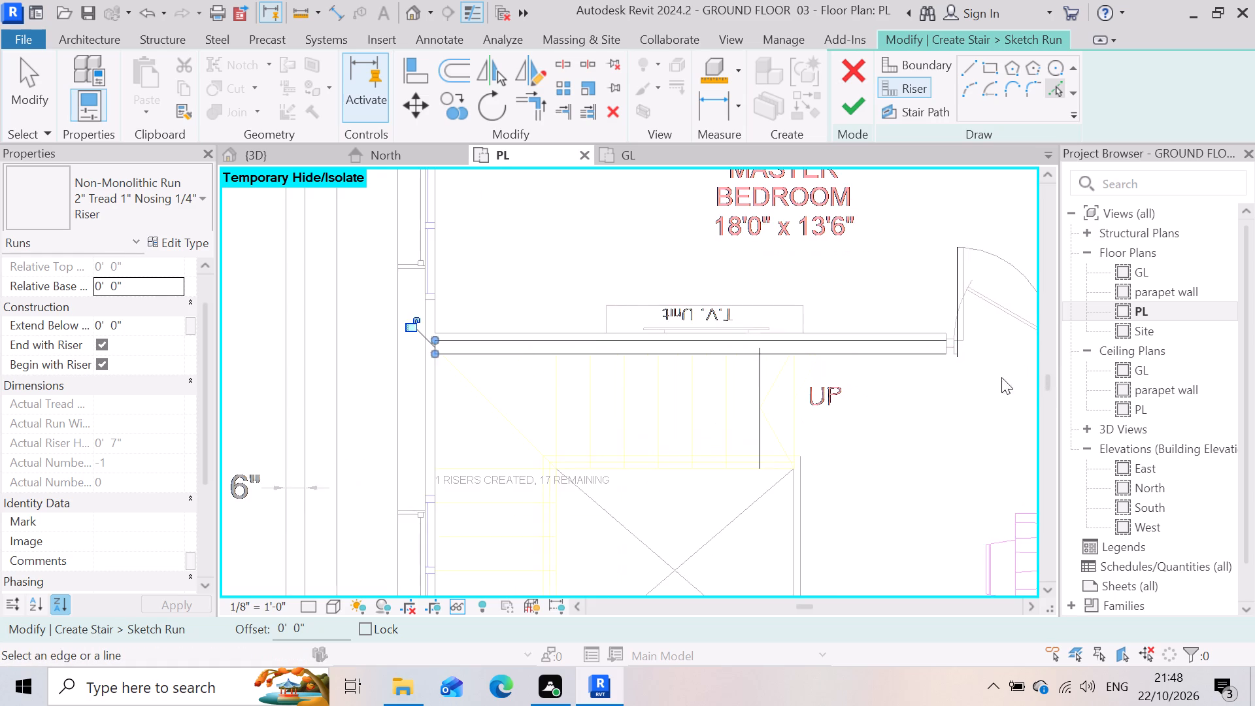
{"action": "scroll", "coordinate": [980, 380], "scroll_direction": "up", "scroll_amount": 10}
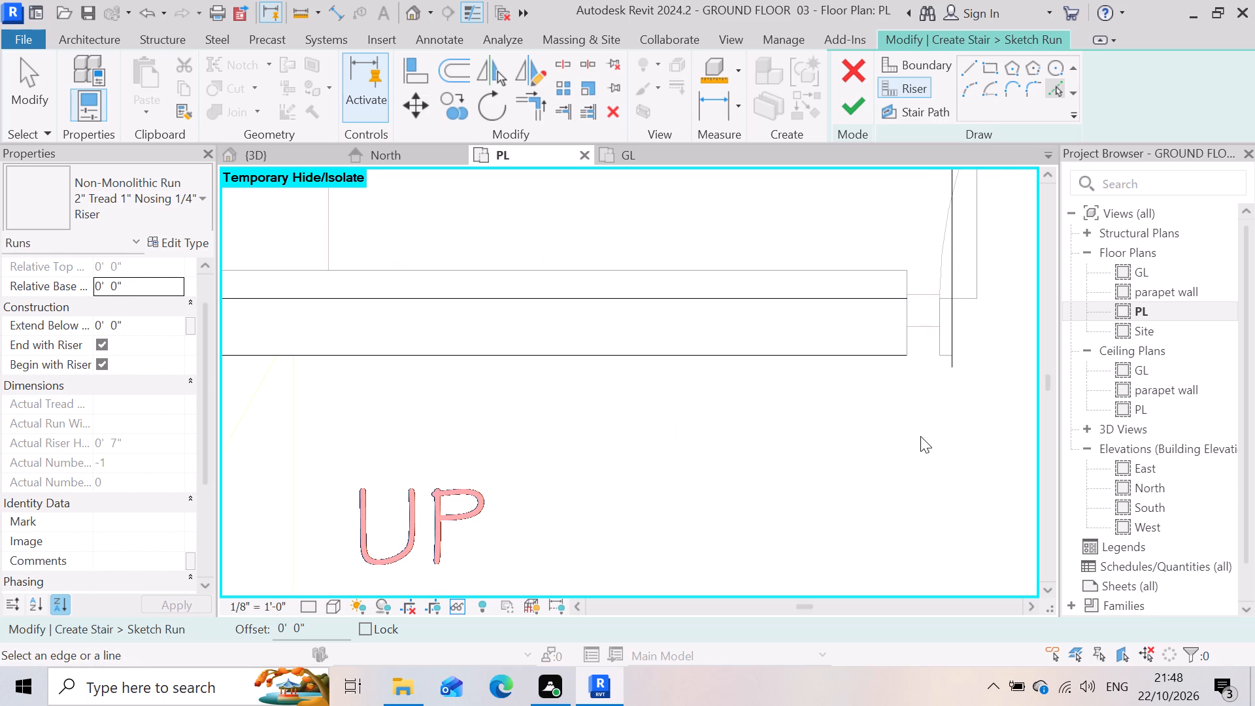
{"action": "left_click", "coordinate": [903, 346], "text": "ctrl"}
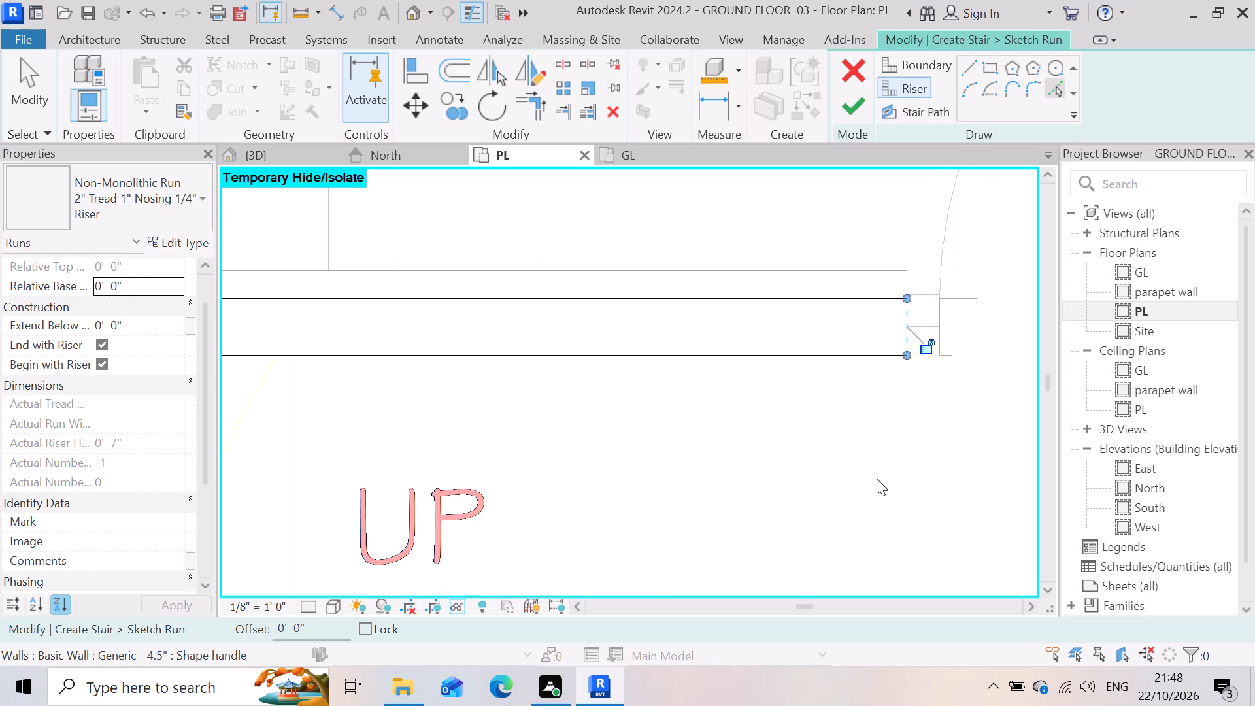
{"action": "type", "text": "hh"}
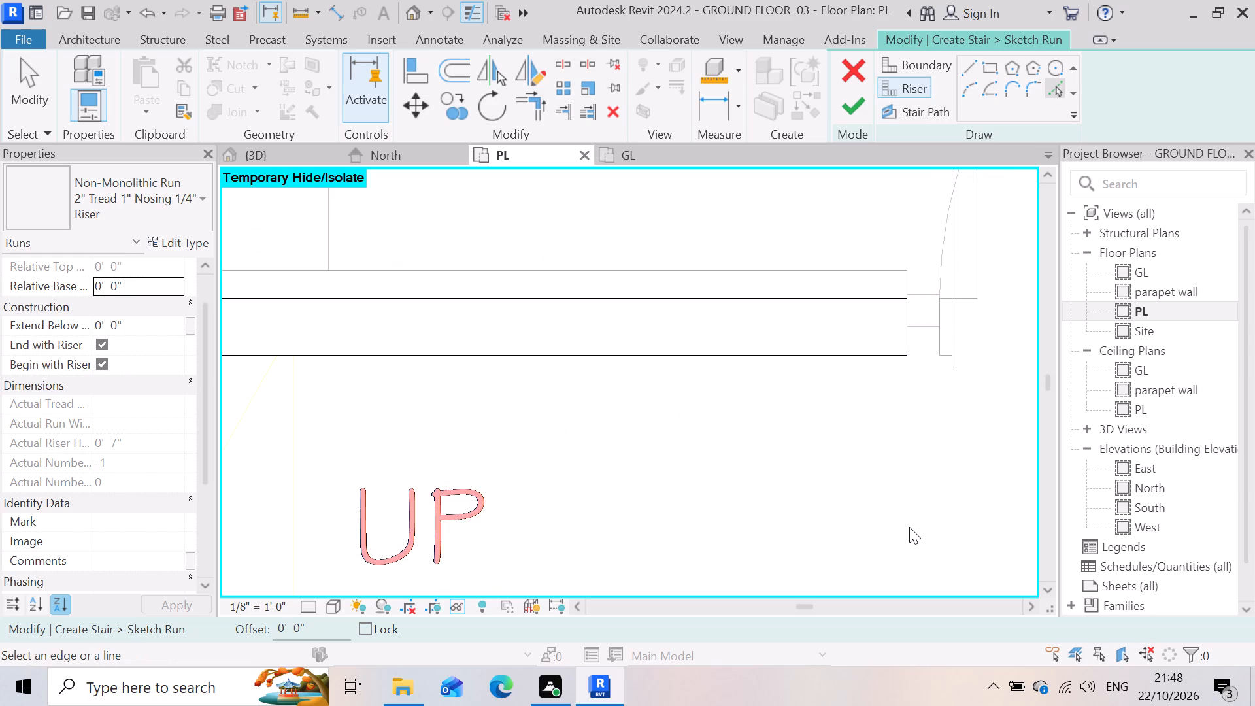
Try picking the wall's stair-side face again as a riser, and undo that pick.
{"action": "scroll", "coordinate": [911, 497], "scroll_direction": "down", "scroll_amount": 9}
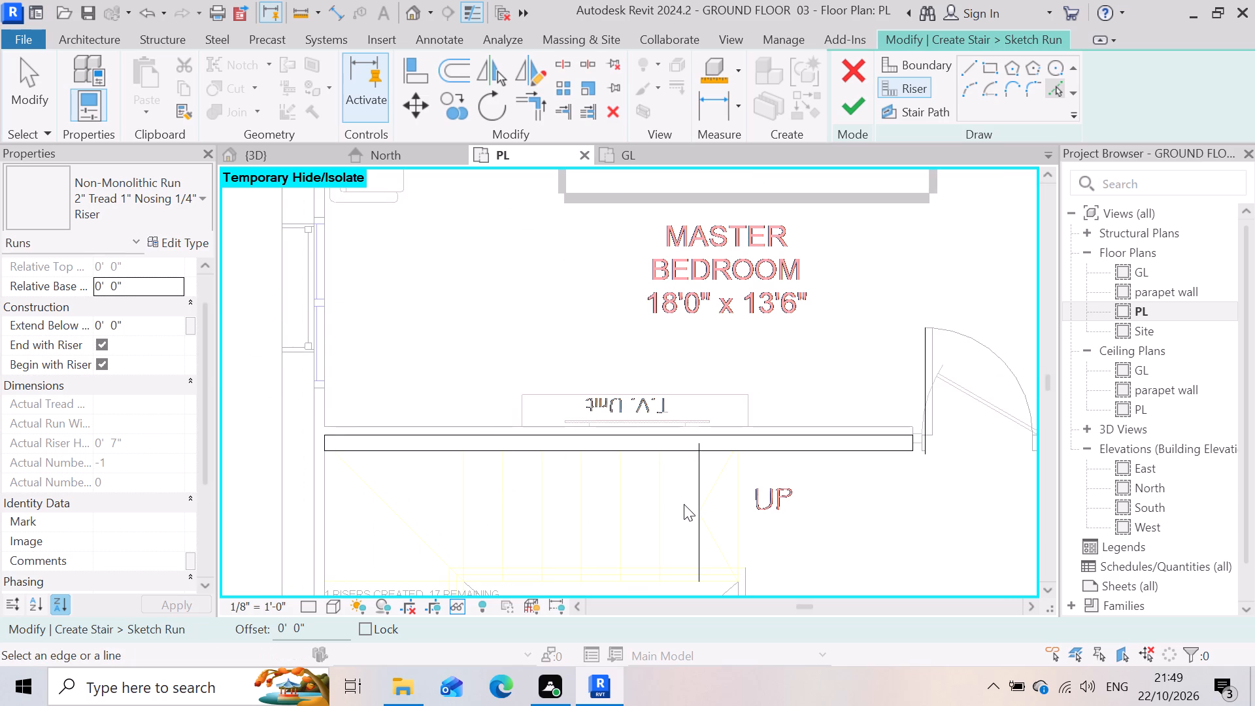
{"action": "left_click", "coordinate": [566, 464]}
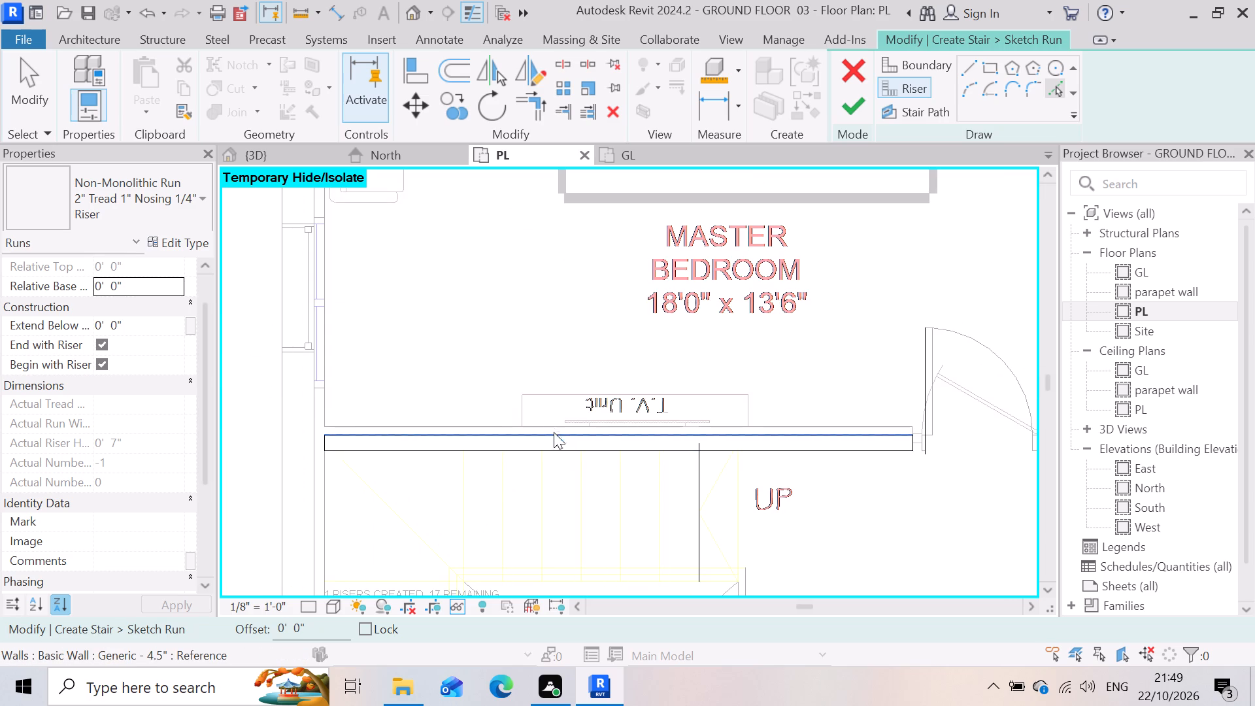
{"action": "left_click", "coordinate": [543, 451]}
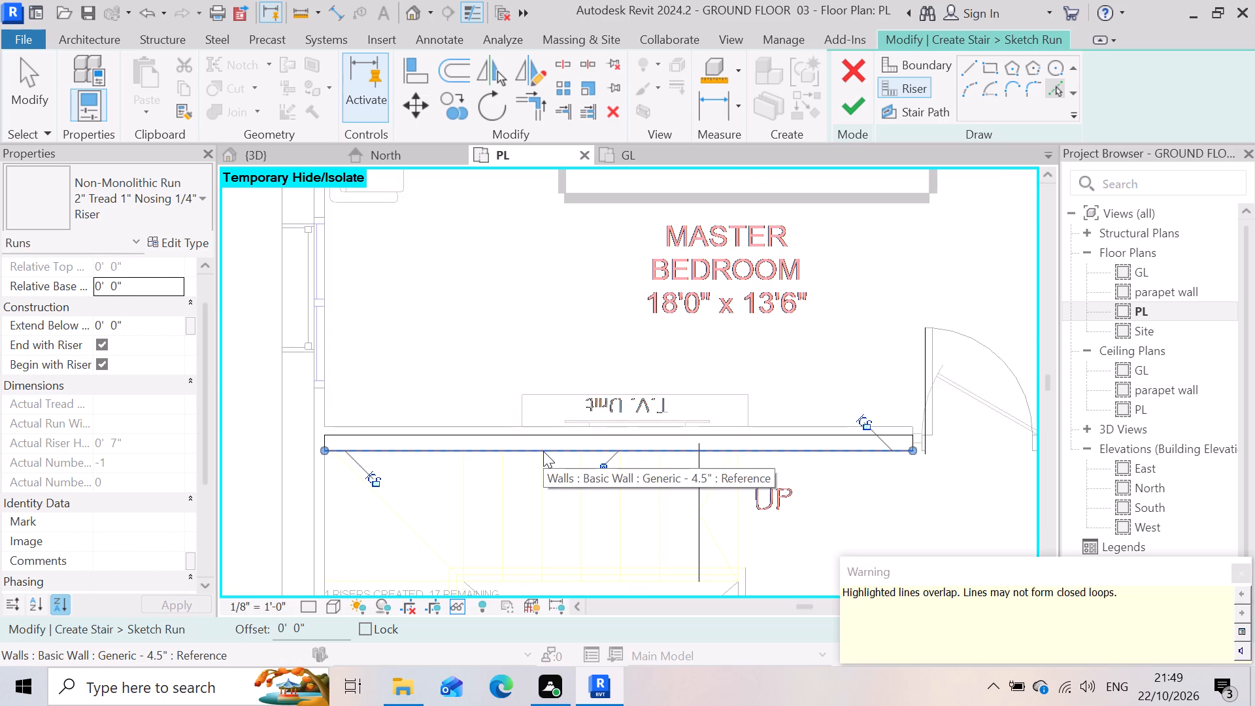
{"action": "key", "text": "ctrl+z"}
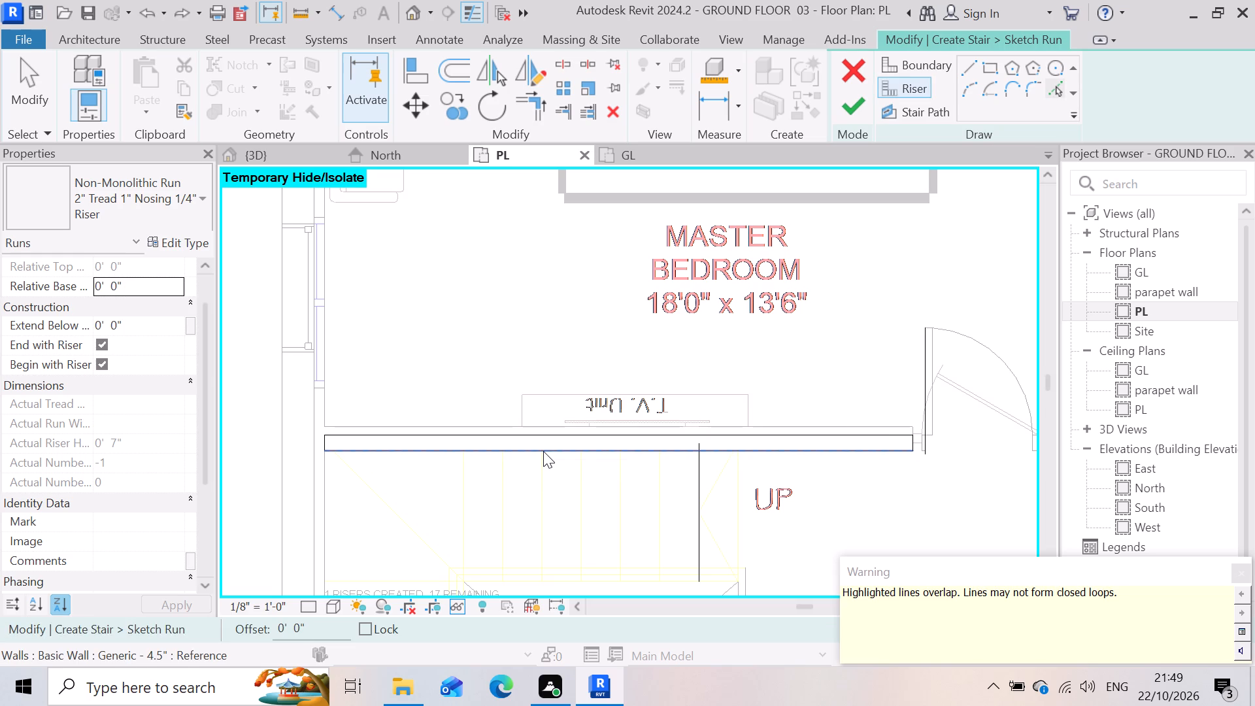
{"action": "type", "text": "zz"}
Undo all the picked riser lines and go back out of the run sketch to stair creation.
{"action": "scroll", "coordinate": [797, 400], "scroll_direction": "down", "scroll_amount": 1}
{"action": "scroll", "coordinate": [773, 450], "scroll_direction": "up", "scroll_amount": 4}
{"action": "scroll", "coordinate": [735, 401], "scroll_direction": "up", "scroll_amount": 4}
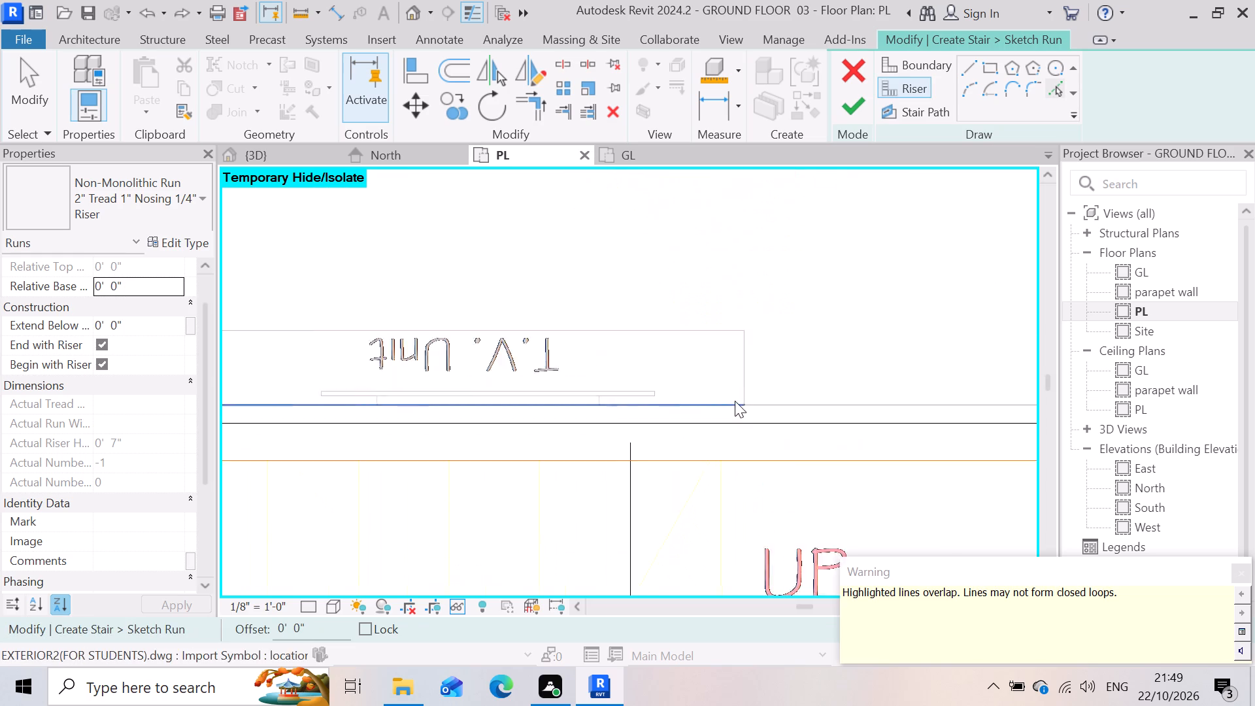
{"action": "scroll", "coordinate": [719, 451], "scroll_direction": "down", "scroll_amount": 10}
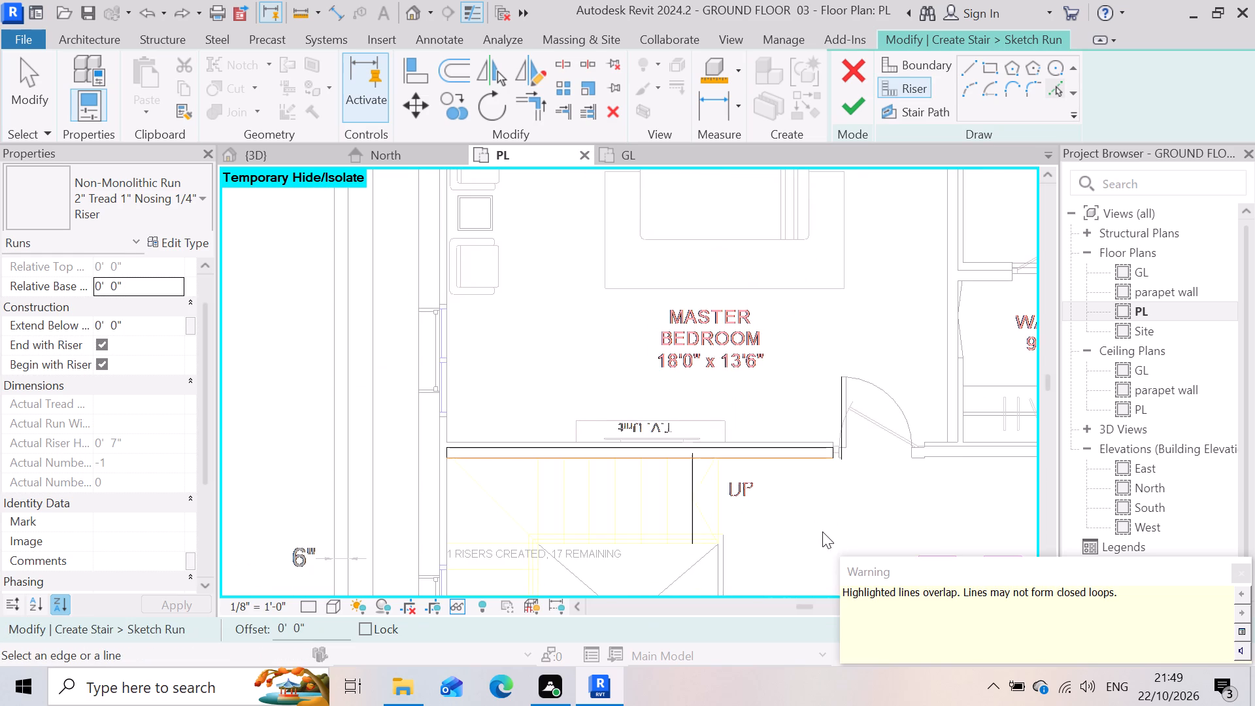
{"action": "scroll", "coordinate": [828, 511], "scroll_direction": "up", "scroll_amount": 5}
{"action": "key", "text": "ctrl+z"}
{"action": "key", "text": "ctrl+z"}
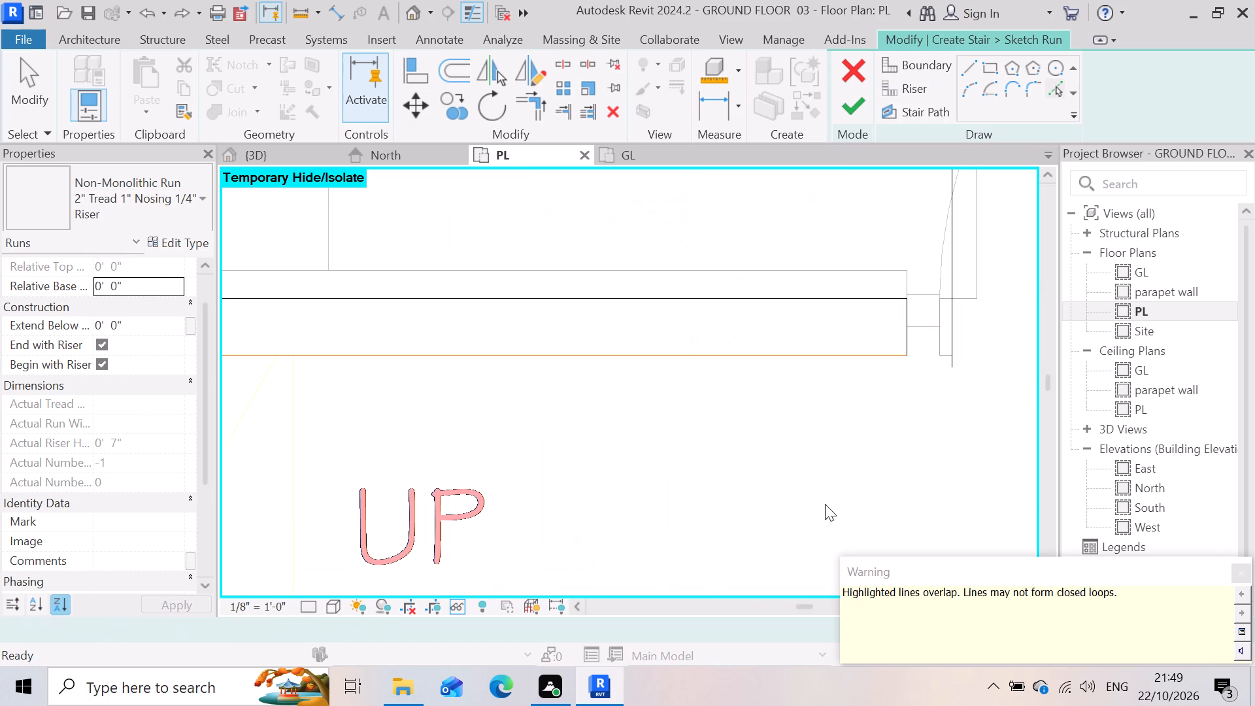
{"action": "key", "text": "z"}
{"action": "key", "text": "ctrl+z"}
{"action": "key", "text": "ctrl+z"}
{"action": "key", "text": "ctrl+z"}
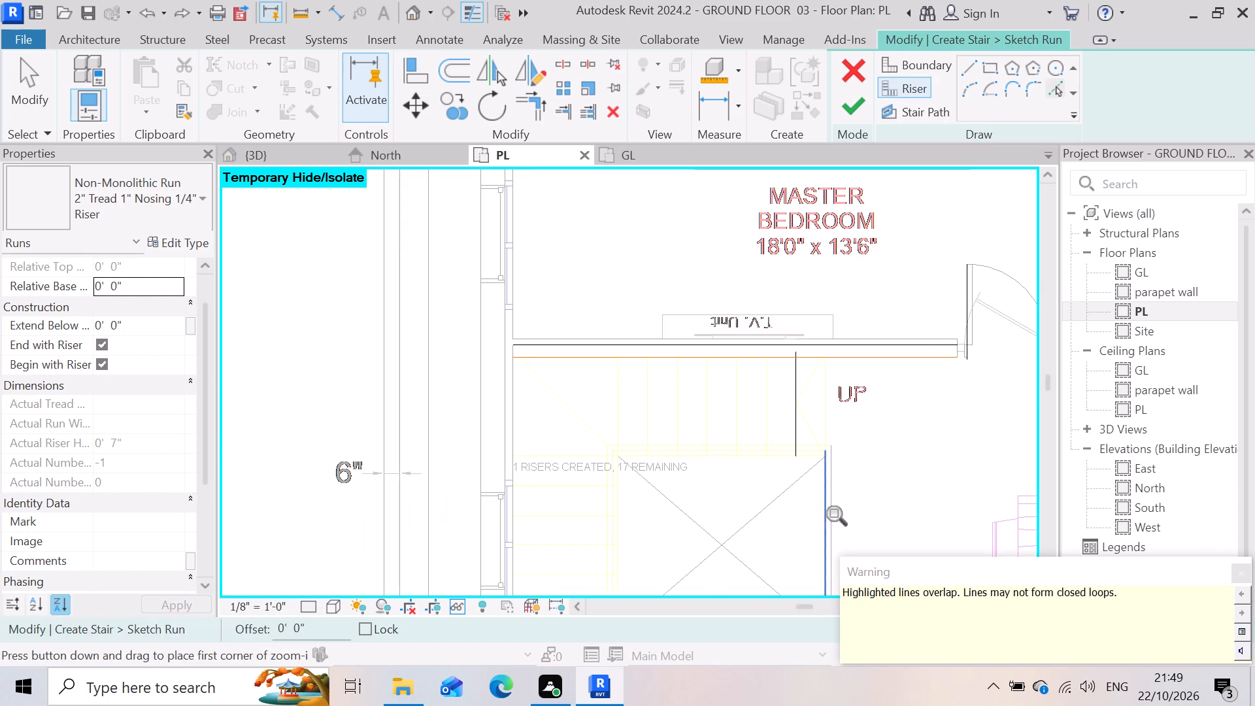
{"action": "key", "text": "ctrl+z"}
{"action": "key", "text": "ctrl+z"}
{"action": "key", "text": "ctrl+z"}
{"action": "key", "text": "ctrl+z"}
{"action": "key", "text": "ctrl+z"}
Reset the temporary hide in the PL floor plan.
{"action": "type", "text": "hr"}
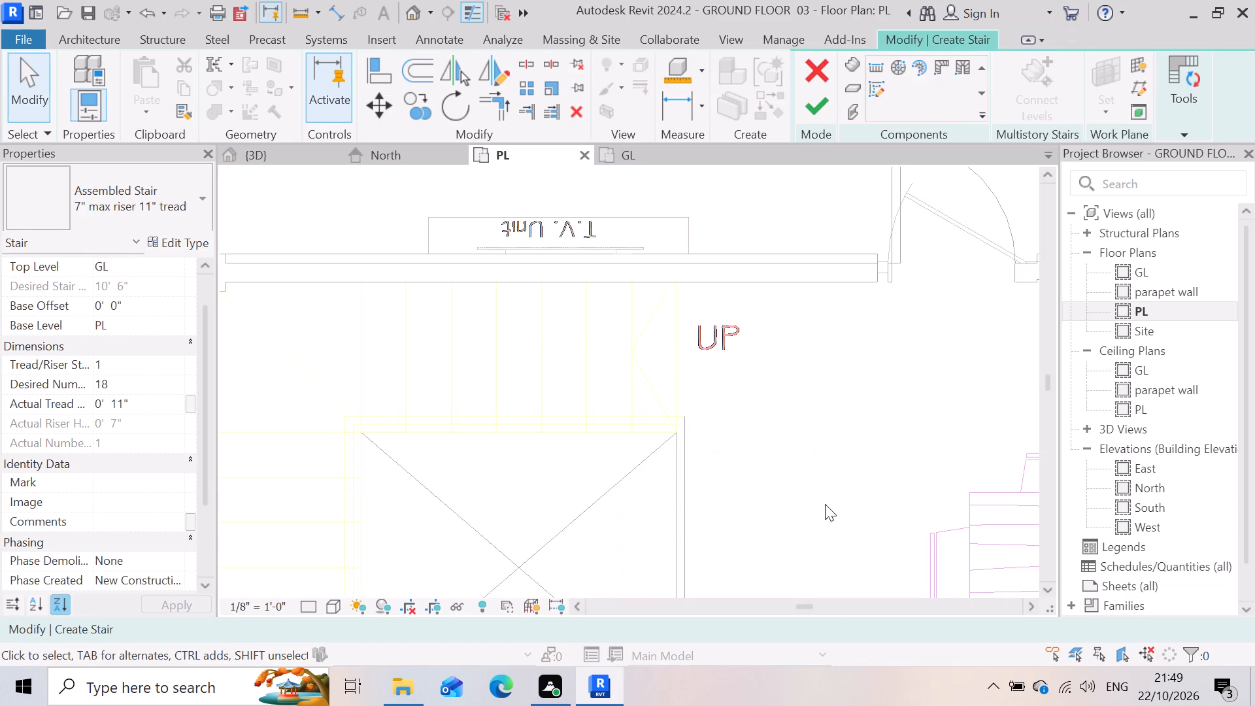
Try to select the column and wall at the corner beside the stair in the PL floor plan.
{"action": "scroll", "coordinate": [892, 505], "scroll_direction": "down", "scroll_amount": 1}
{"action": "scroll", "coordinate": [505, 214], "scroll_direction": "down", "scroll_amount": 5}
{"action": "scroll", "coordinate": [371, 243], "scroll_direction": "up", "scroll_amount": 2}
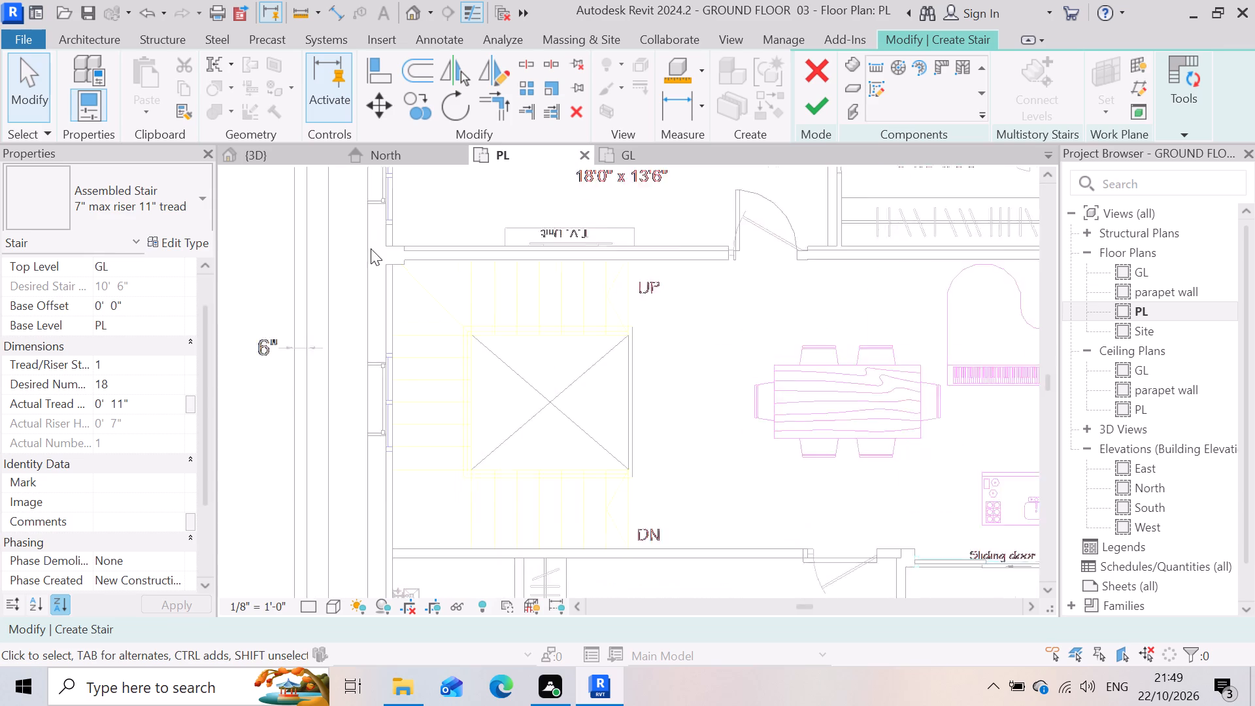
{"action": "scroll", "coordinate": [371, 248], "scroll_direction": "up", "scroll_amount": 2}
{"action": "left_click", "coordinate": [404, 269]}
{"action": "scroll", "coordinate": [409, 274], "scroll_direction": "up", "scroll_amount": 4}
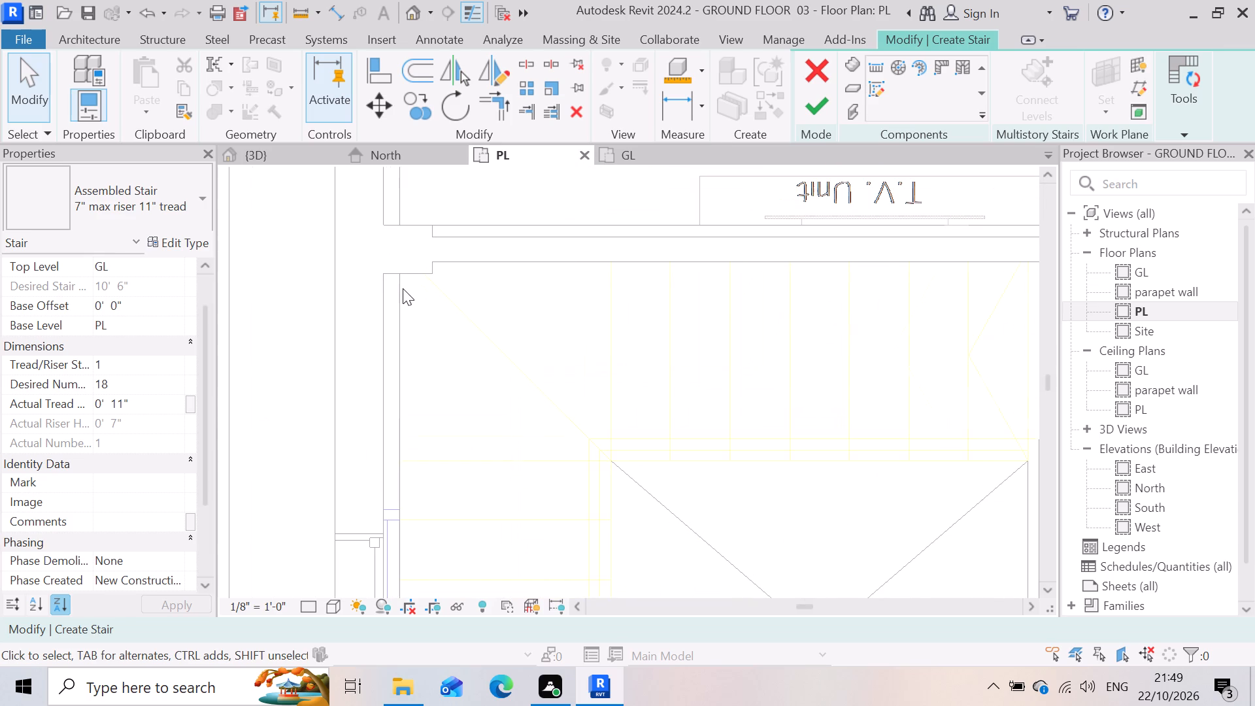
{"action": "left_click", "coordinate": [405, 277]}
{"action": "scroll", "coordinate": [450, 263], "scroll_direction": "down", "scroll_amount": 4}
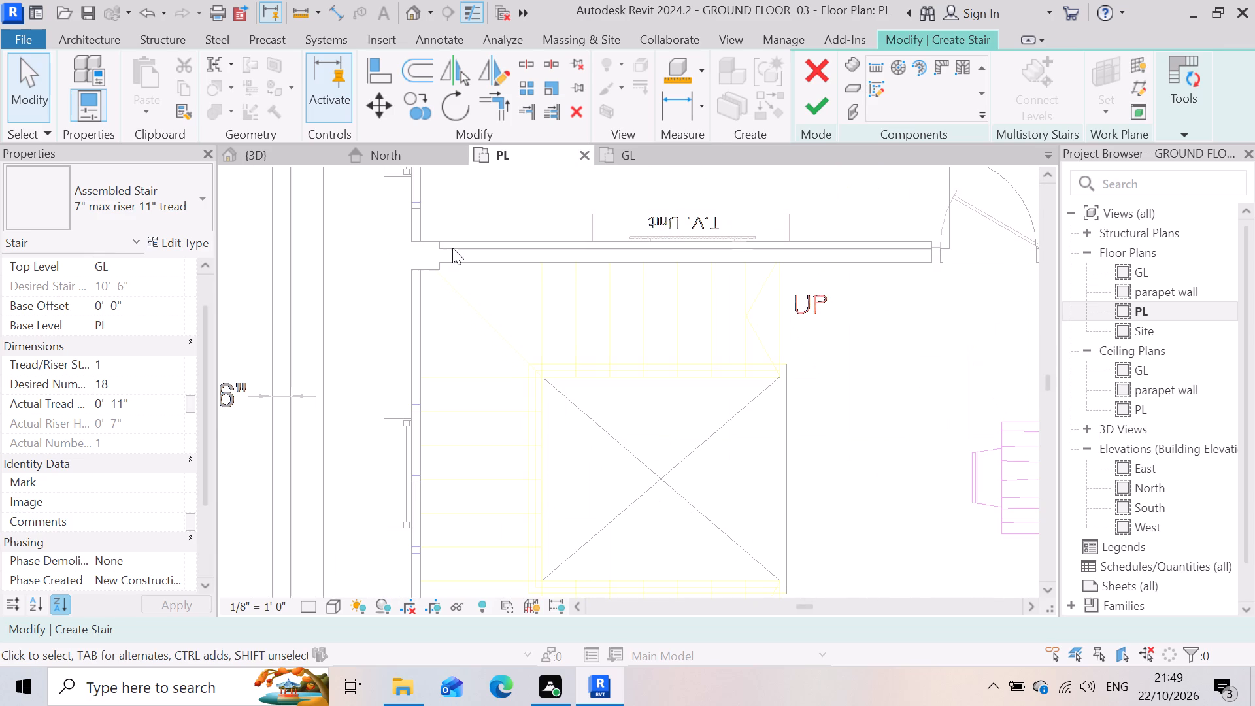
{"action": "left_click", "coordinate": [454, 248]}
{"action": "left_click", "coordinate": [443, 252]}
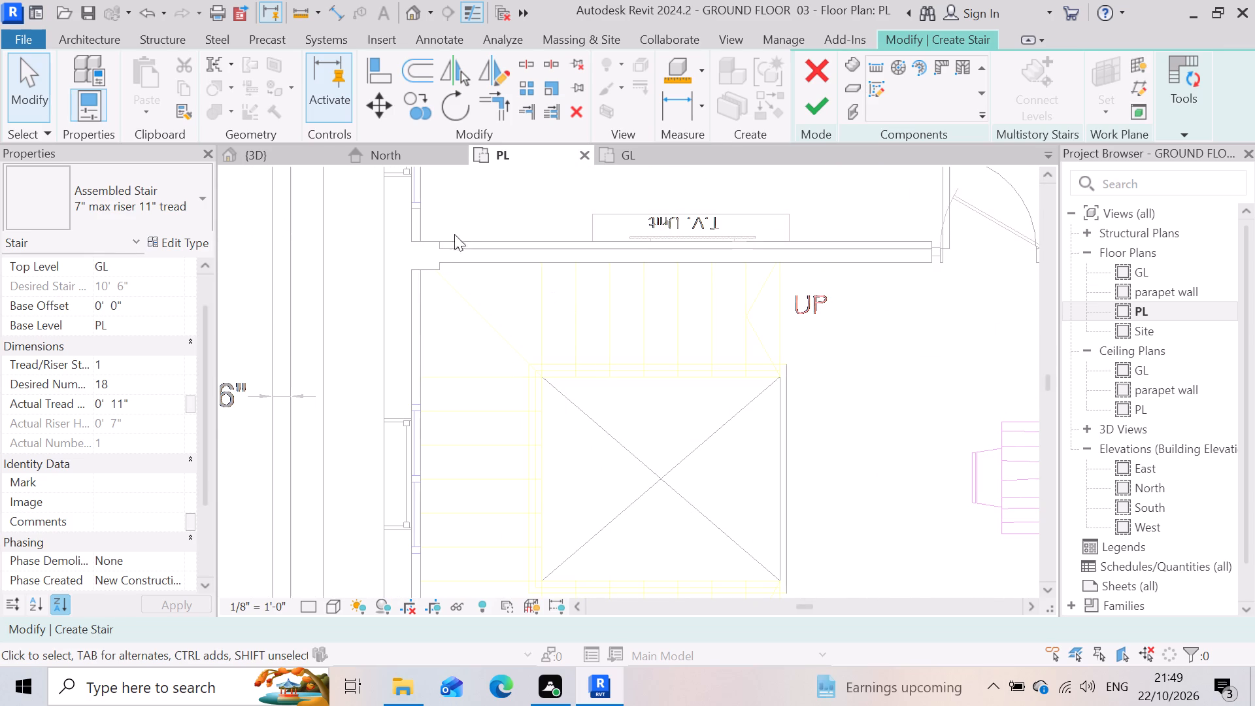
Set the 3D view to Fine detail level and Realistic visual style.
{"action": "left_click", "coordinate": [282, 153]}
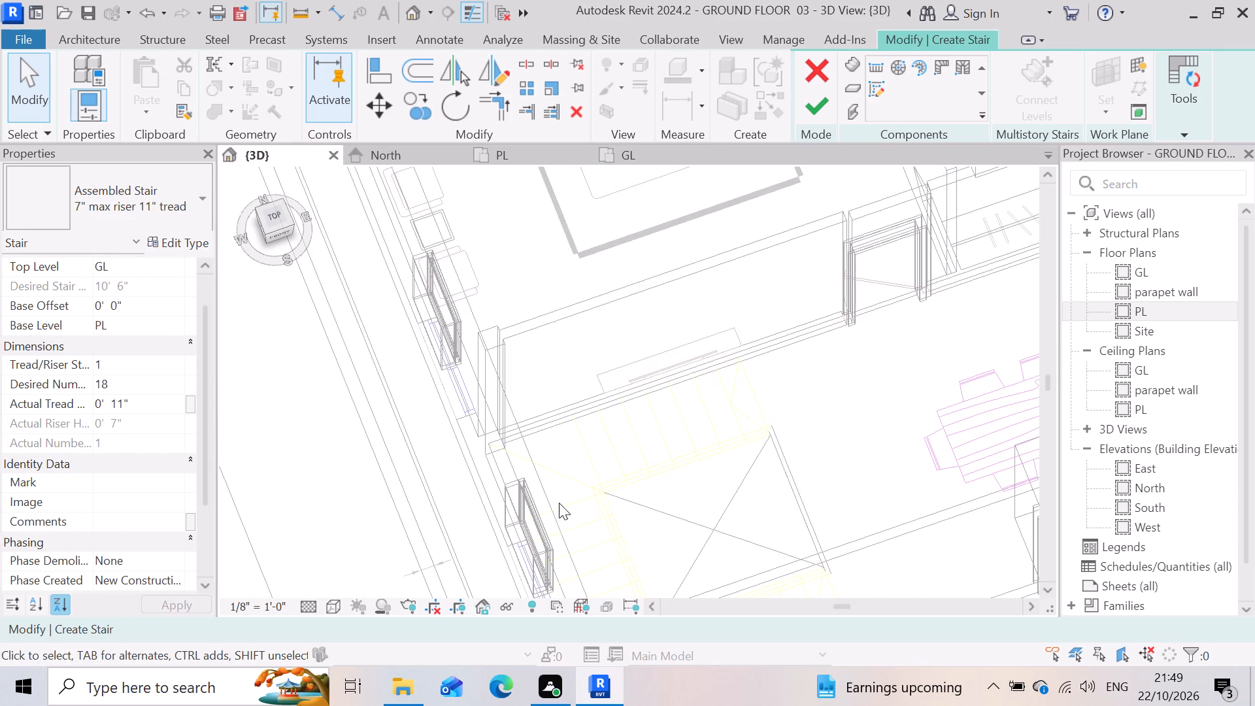
{"action": "left_click", "coordinate": [318, 607]}
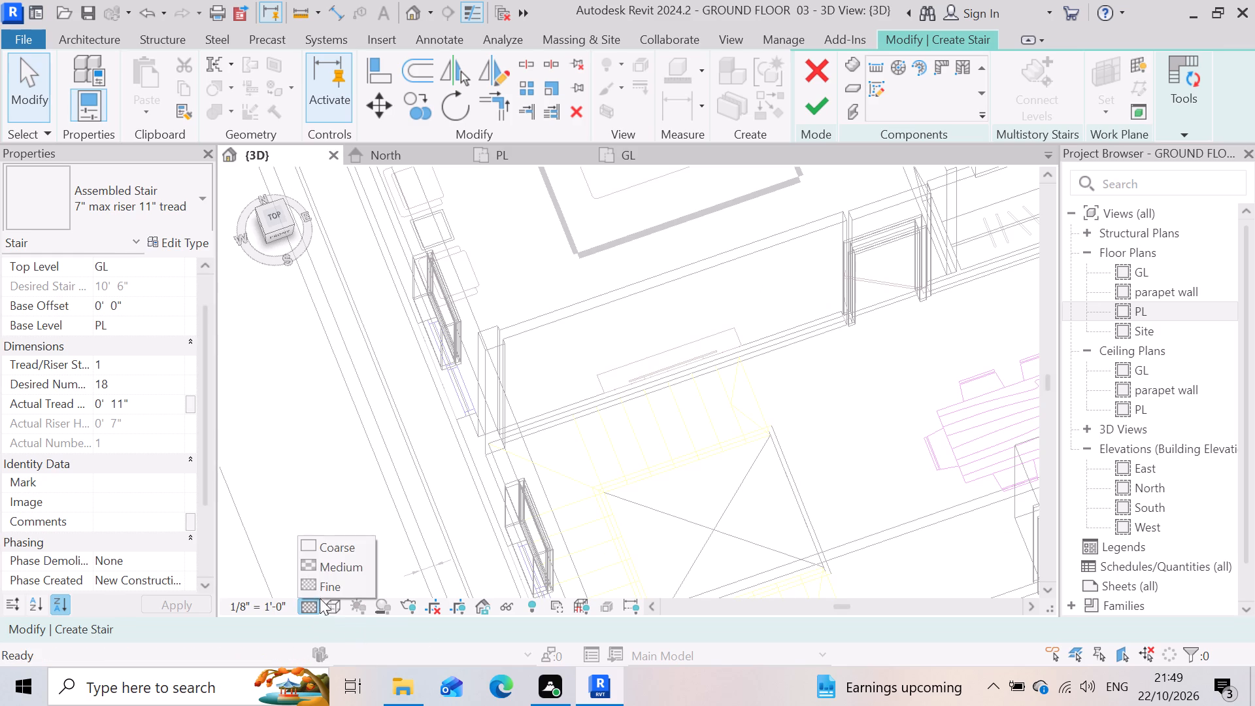
{"action": "left_click", "coordinate": [322, 589]}
{"action": "left_click", "coordinate": [333, 607]}
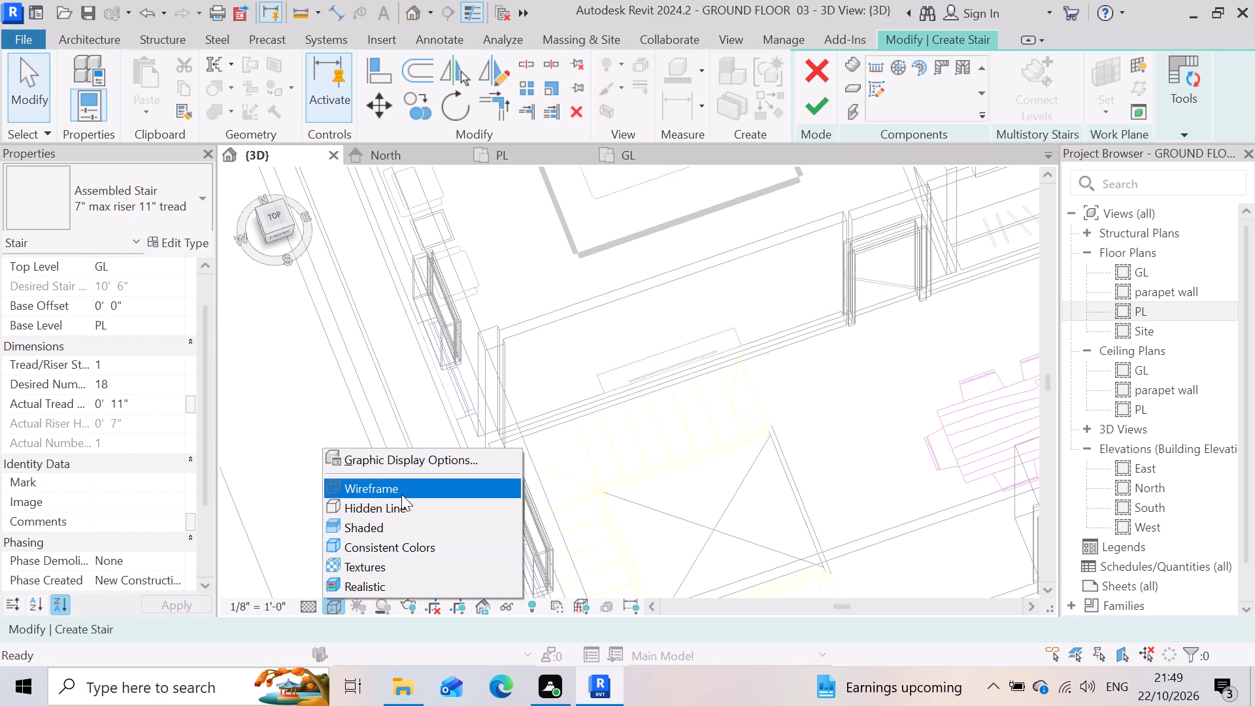
{"action": "left_click", "coordinate": [391, 585]}
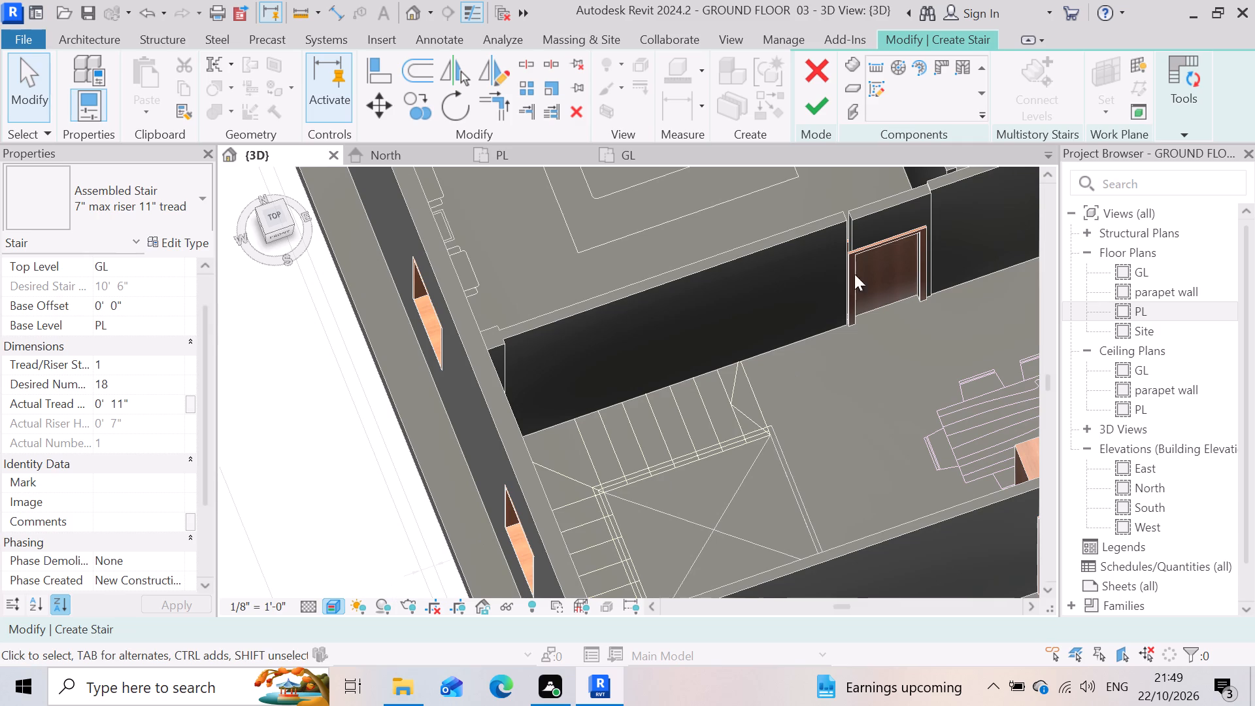
Examine the door, the bedroom wall and the wall corner beside the stair in the 3D view.
{"action": "scroll", "coordinate": [921, 210], "scroll_direction": "up", "scroll_amount": 9}
{"action": "scroll", "coordinate": [865, 328], "scroll_direction": "up", "scroll_amount": 4}
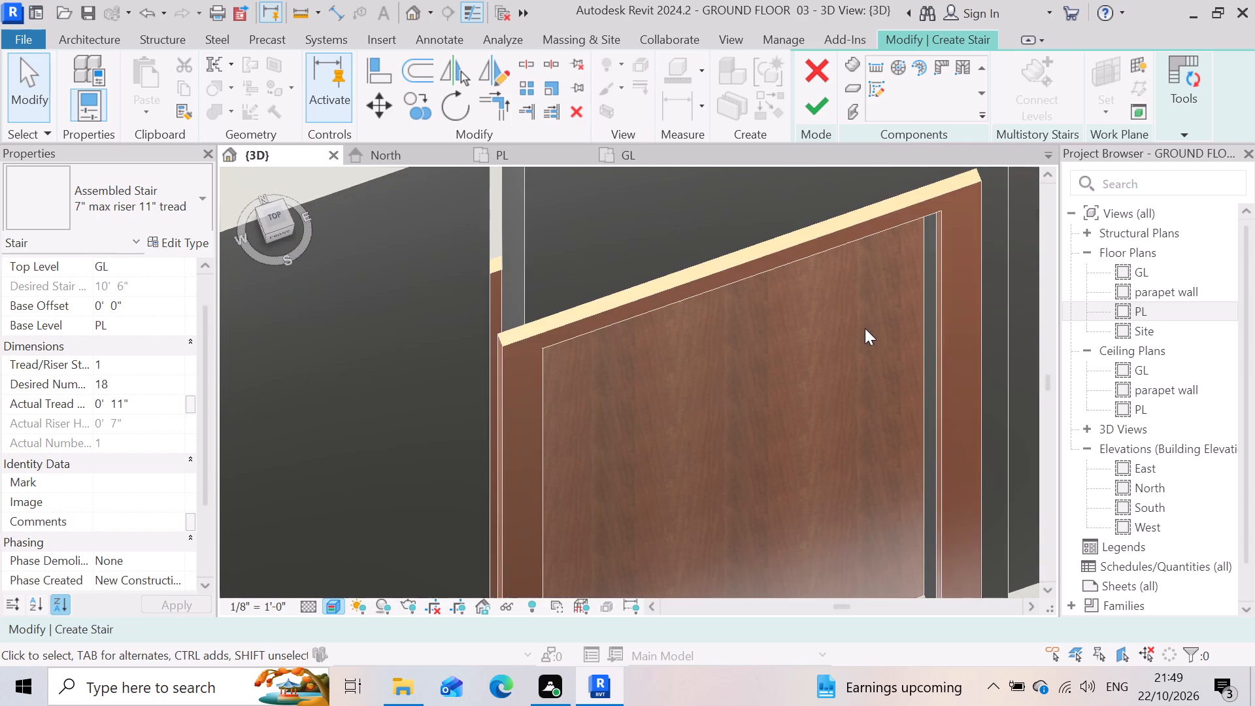
{"action": "scroll", "coordinate": [865, 328], "scroll_direction": "down", "scroll_amount": 5}
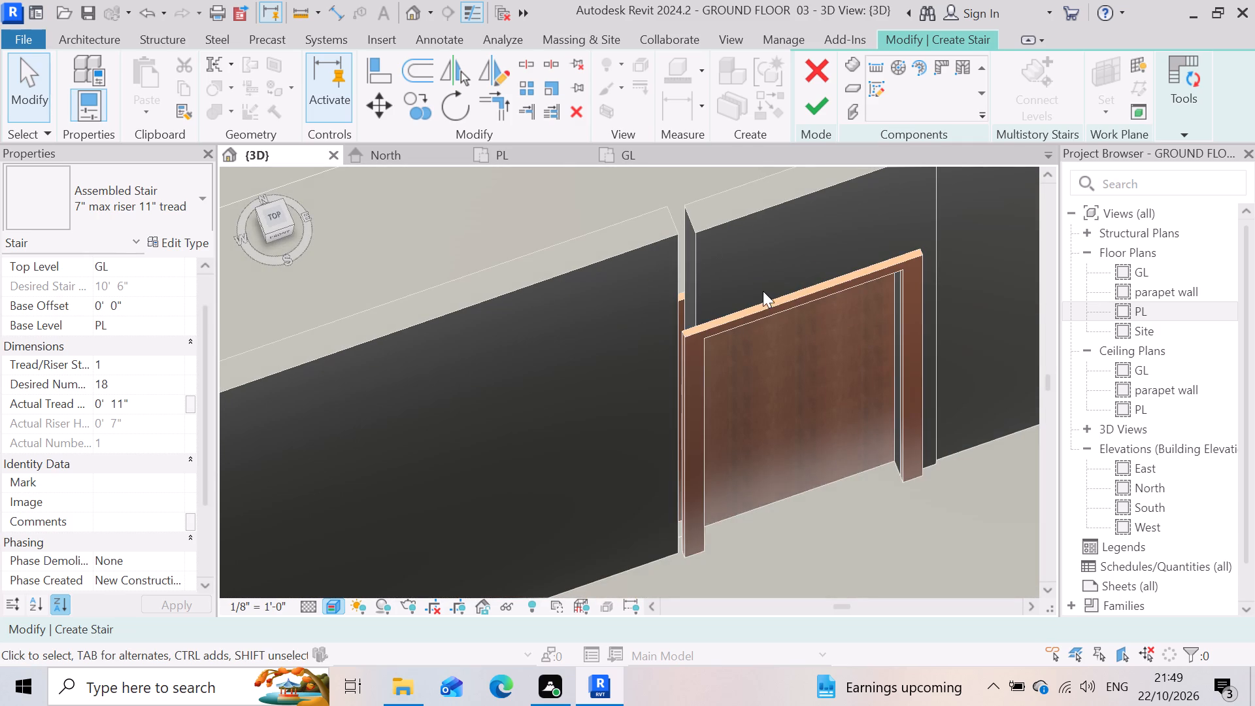
{"action": "scroll", "coordinate": [763, 291], "scroll_direction": "down", "scroll_amount": 10}
{"action": "scroll", "coordinate": [735, 393], "scroll_direction": "down", "scroll_amount": 3}
{"action": "scroll", "coordinate": [561, 533], "scroll_direction": "up", "scroll_amount": 3}
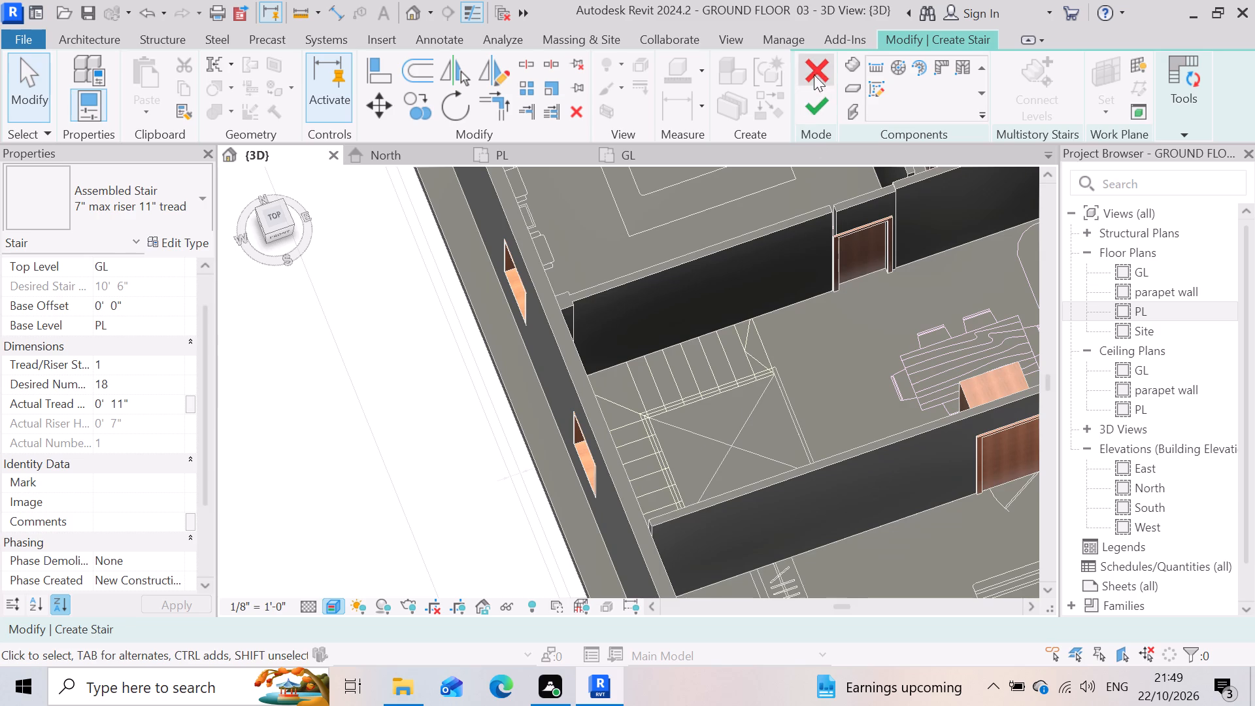
{"action": "scroll", "coordinate": [690, 454], "scroll_direction": "up", "scroll_amount": 4}
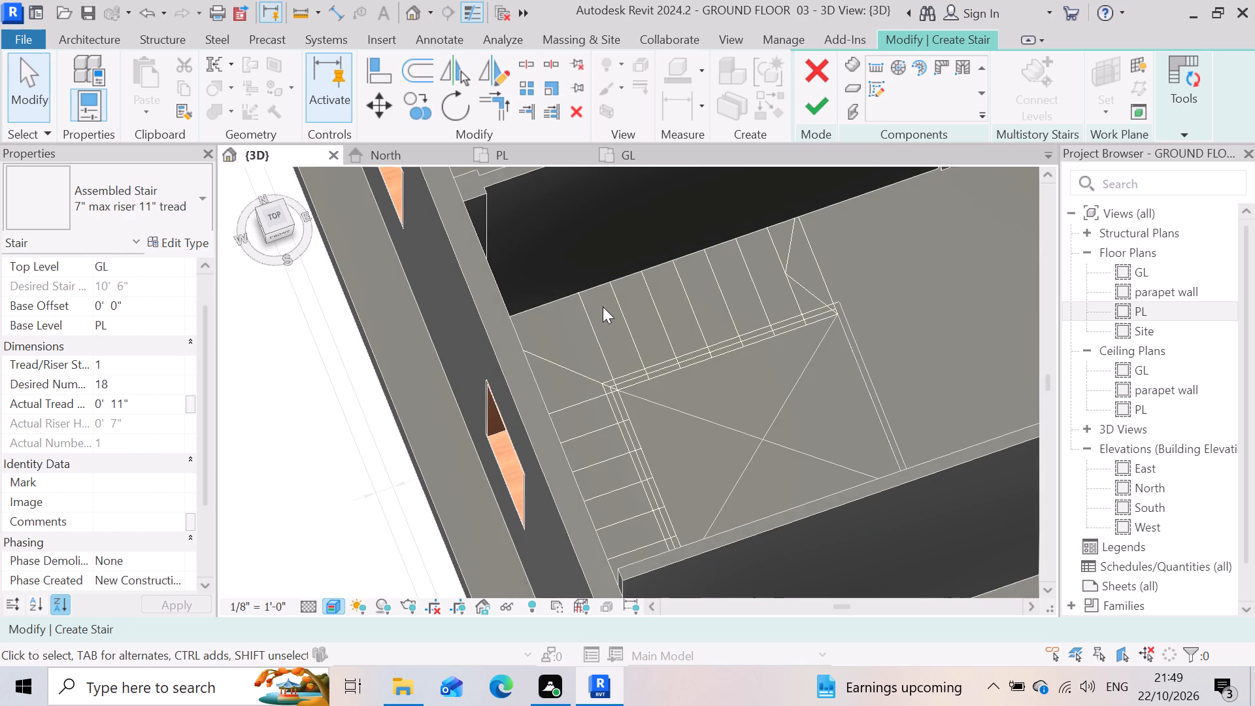
{"action": "scroll", "coordinate": [561, 296], "scroll_direction": "down", "scroll_amount": 3}
{"action": "scroll", "coordinate": [502, 227], "scroll_direction": "up", "scroll_amount": 4}
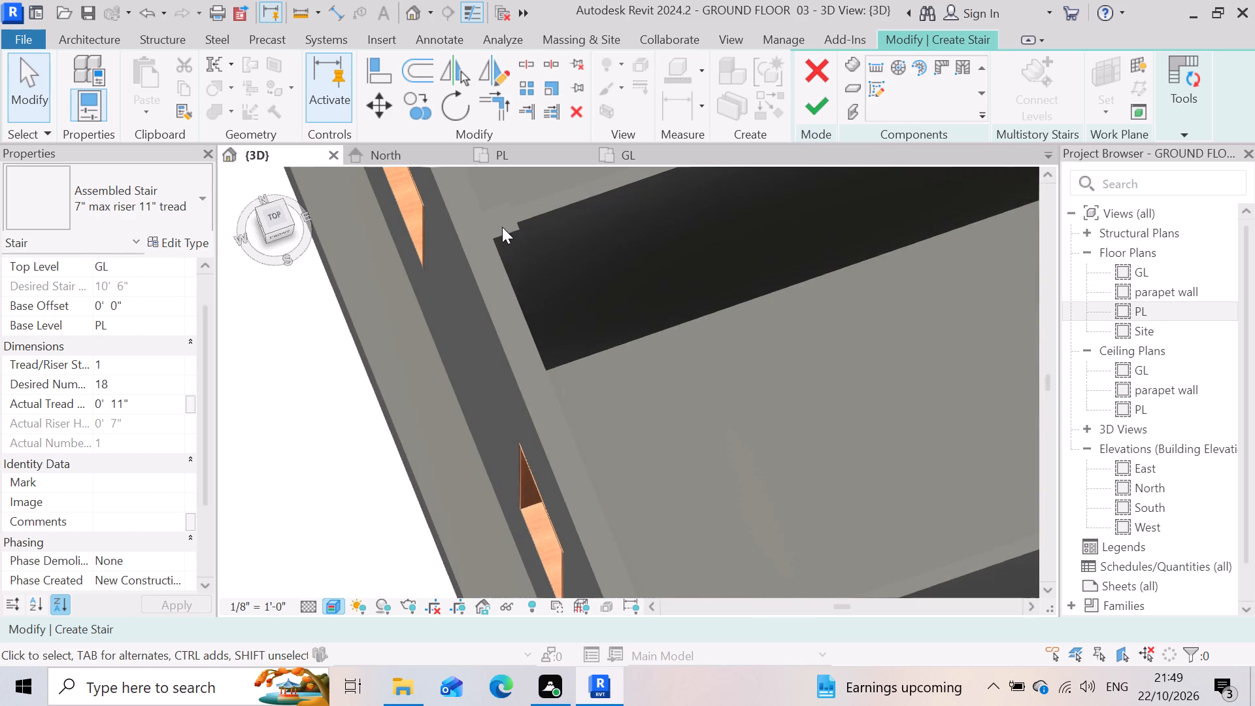
Cancel the stair creation and discard the stair edit in progress.
{"action": "left_click", "coordinate": [502, 220]}
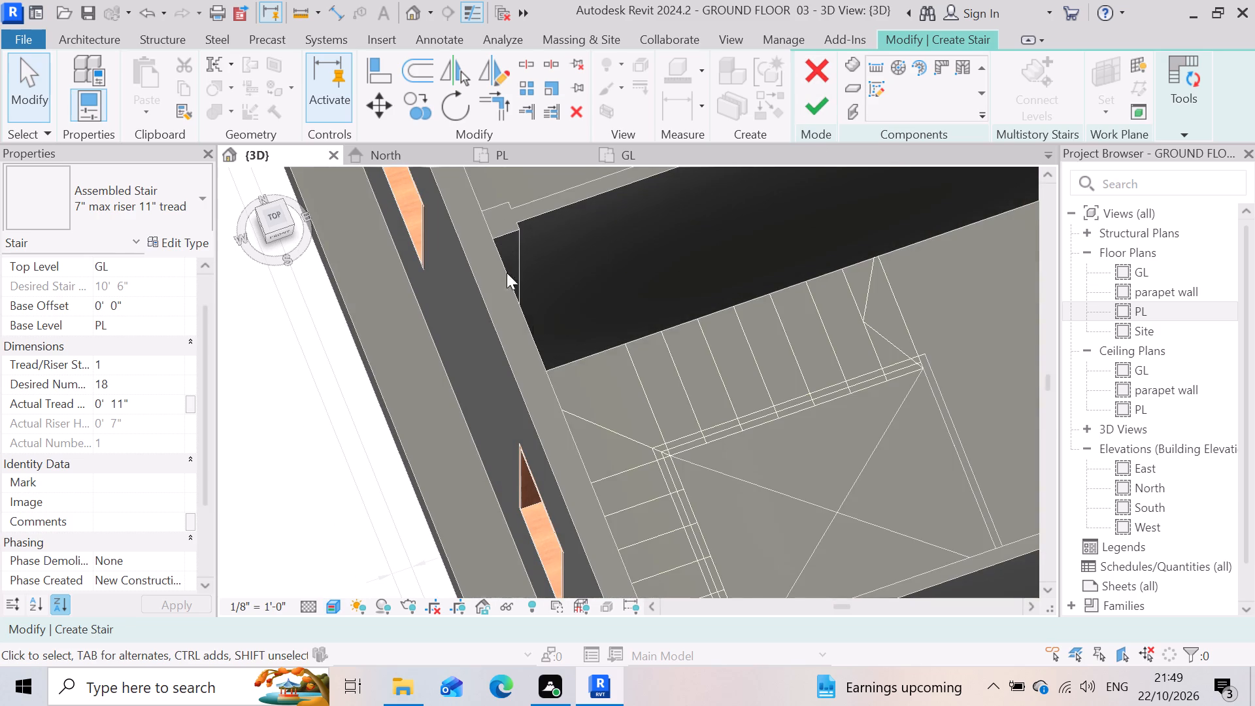
{"action": "scroll", "coordinate": [526, 231], "scroll_direction": "up", "scroll_amount": 4}
{"action": "scroll", "coordinate": [422, 301], "scroll_direction": "down", "scroll_amount": 4}
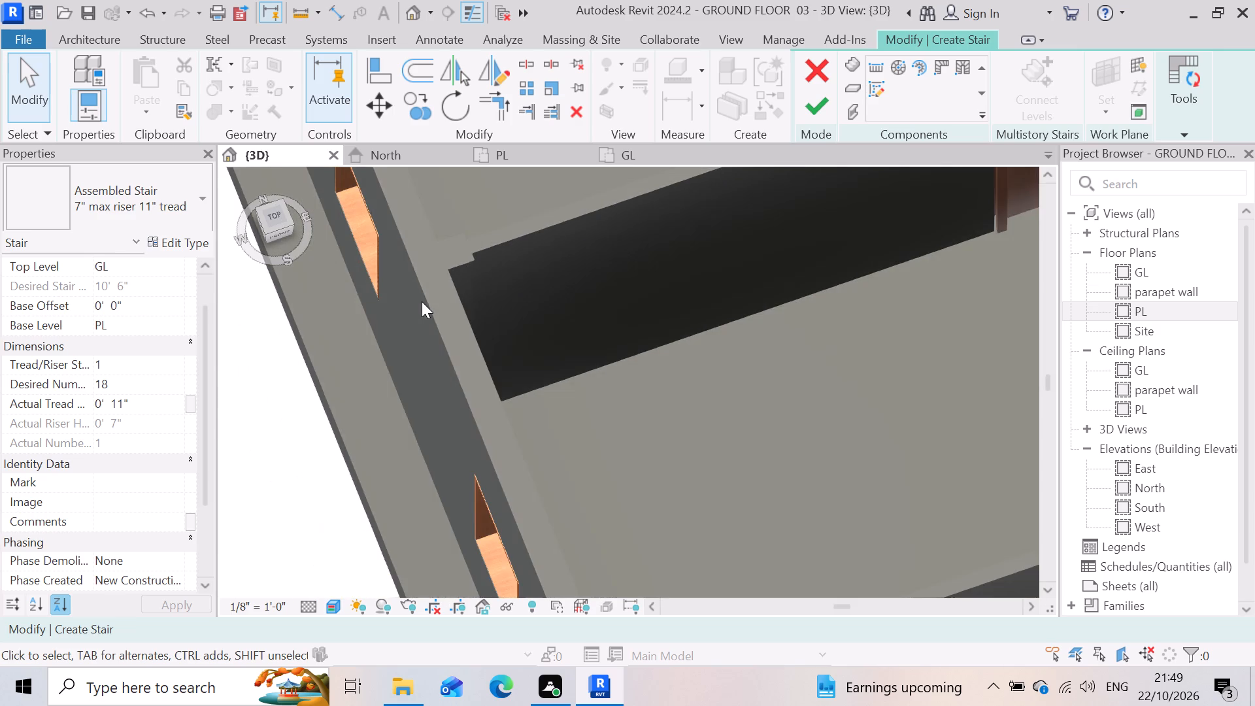
{"action": "left_click", "coordinate": [831, 71]}
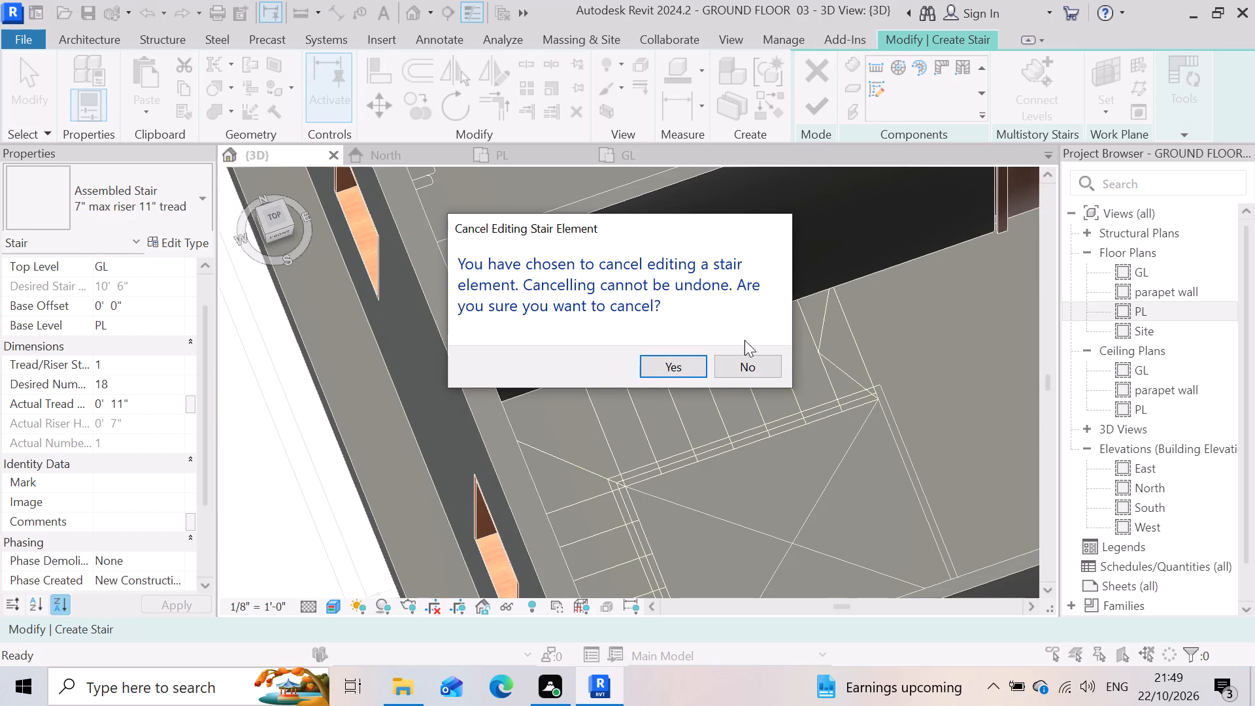
{"action": "left_click", "coordinate": [693, 365]}
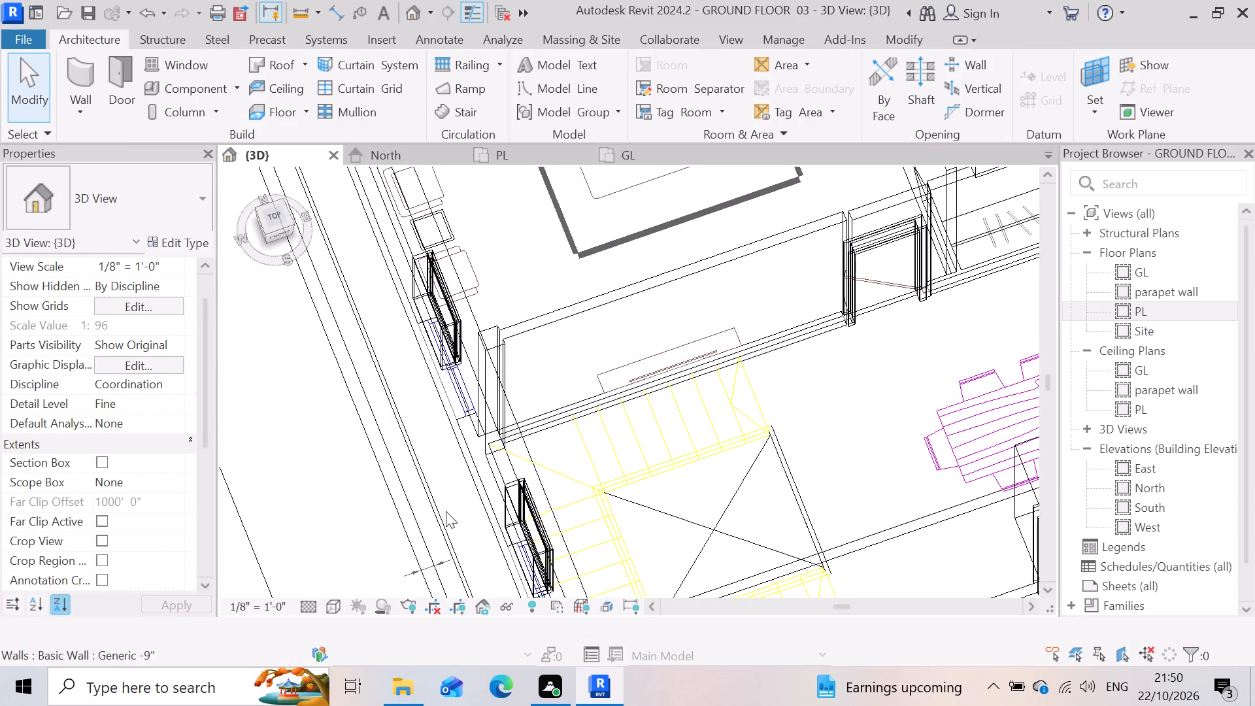
Set the 3D view's visual style to Realistic.
{"action": "left_click", "coordinate": [333, 611]}
{"action": "left_click", "coordinate": [350, 586]}
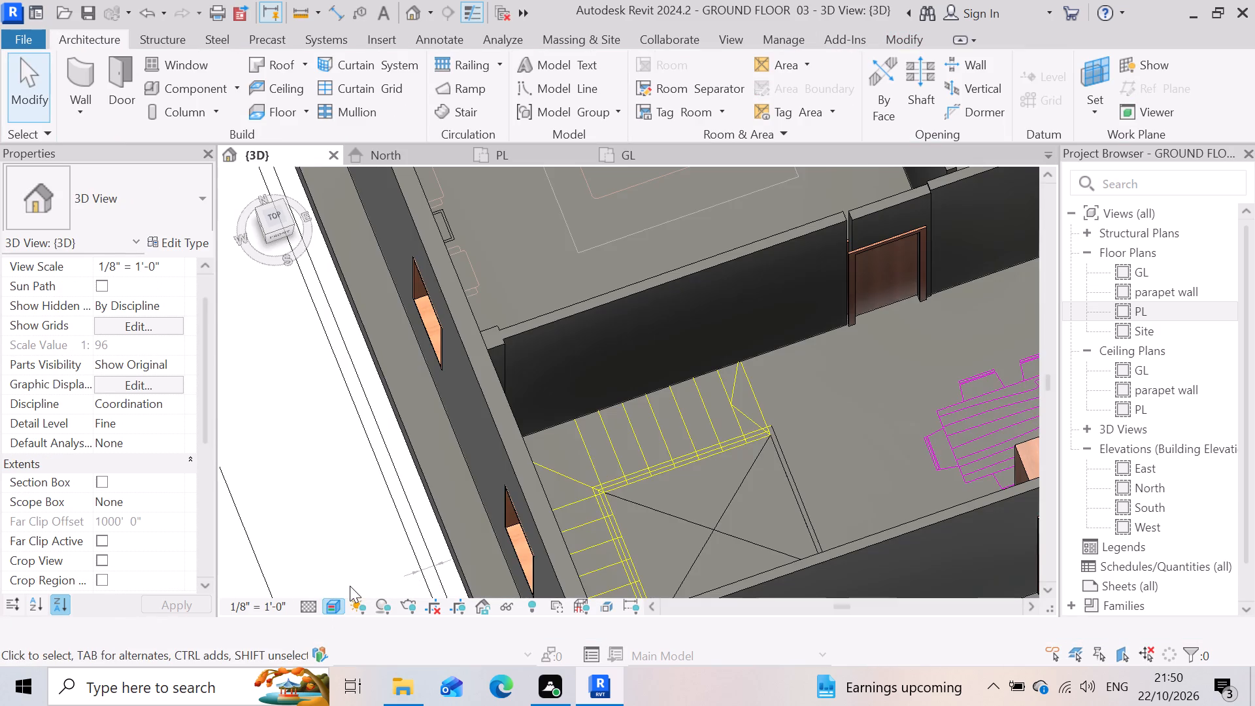
Select the Generic - 4.5" wall between the stair and the bedroom and examine its end at the corner column and its base.
{"action": "scroll", "coordinate": [466, 454], "scroll_direction": "down", "scroll_amount": 4}
{"action": "scroll", "coordinate": [486, 387], "scroll_direction": "up", "scroll_amount": 5}
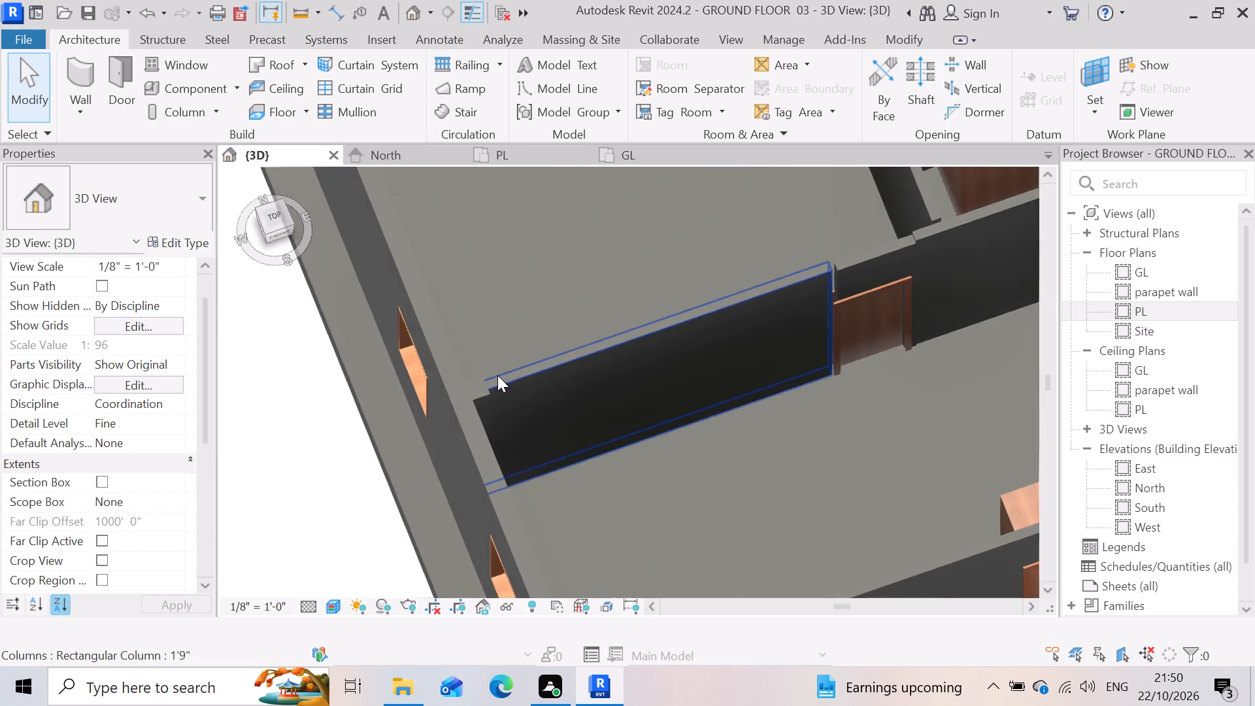
{"action": "scroll", "coordinate": [497, 375], "scroll_direction": "up", "scroll_amount": 6}
{"action": "left_click", "coordinate": [450, 425]}
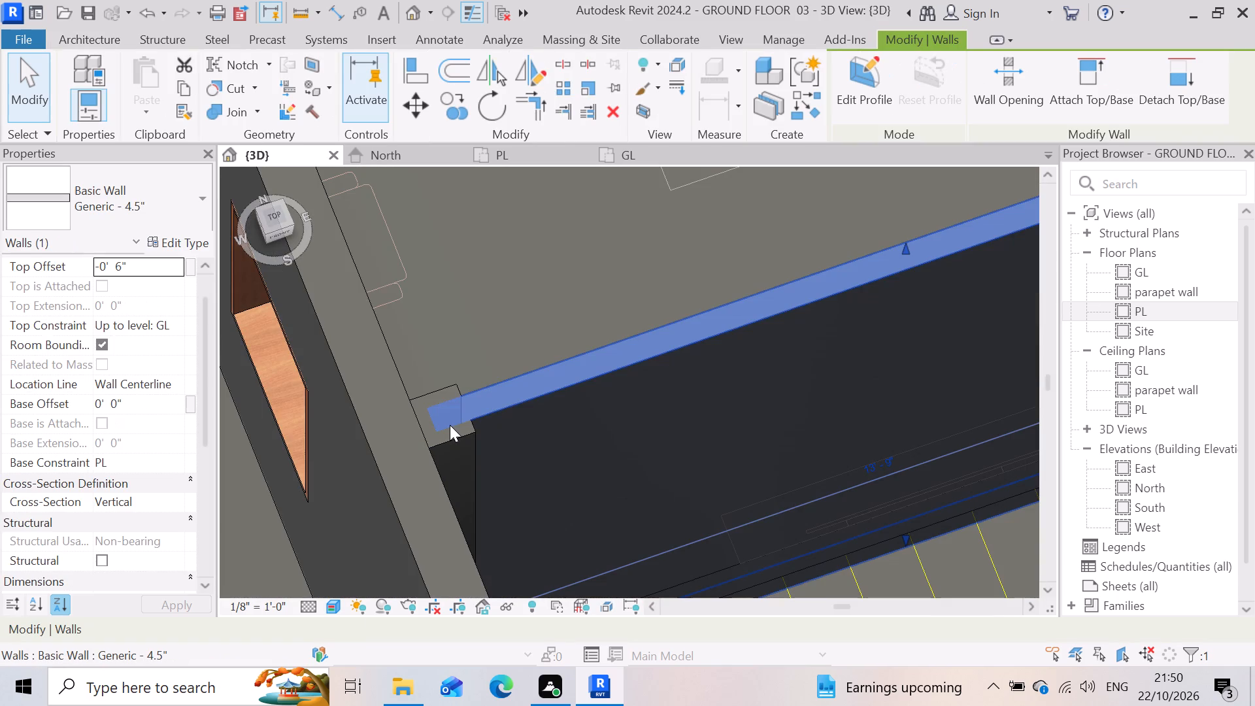
{"action": "scroll", "coordinate": [484, 444], "scroll_direction": "up", "scroll_amount": 3}
{"action": "scroll", "coordinate": [419, 403], "scroll_direction": "down", "scroll_amount": 8}
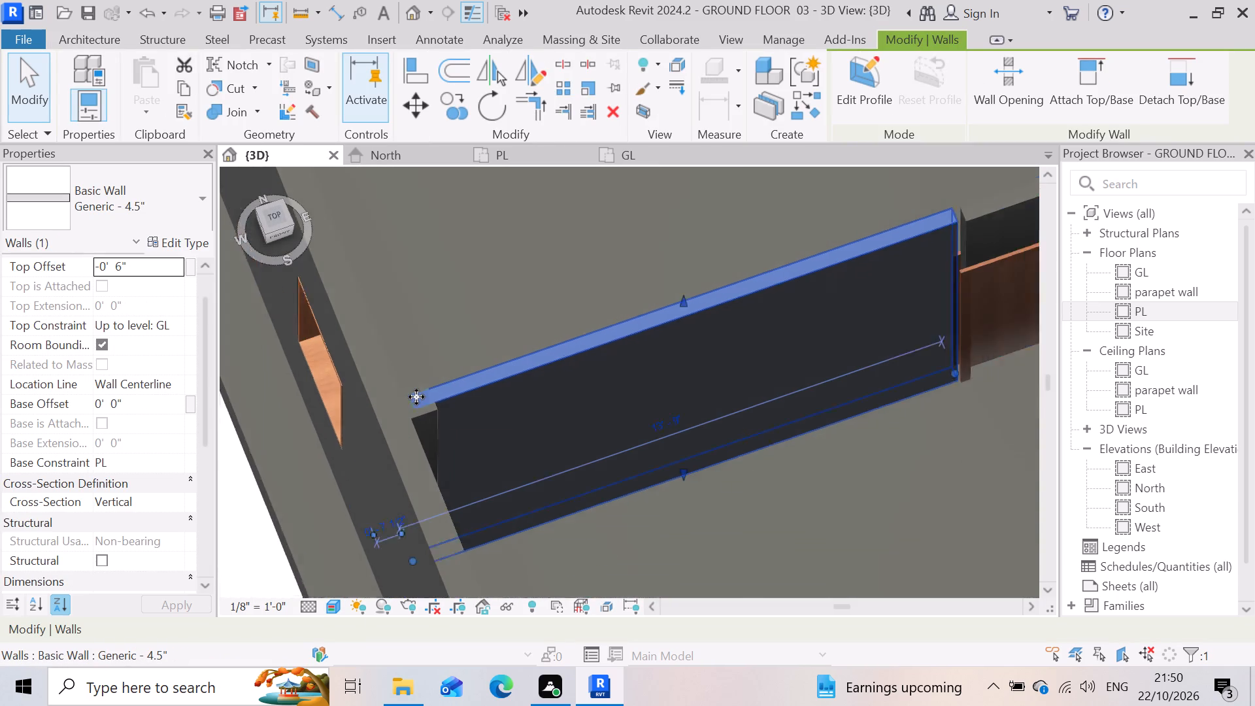
{"action": "scroll", "coordinate": [416, 395], "scroll_direction": "down", "scroll_amount": 2}
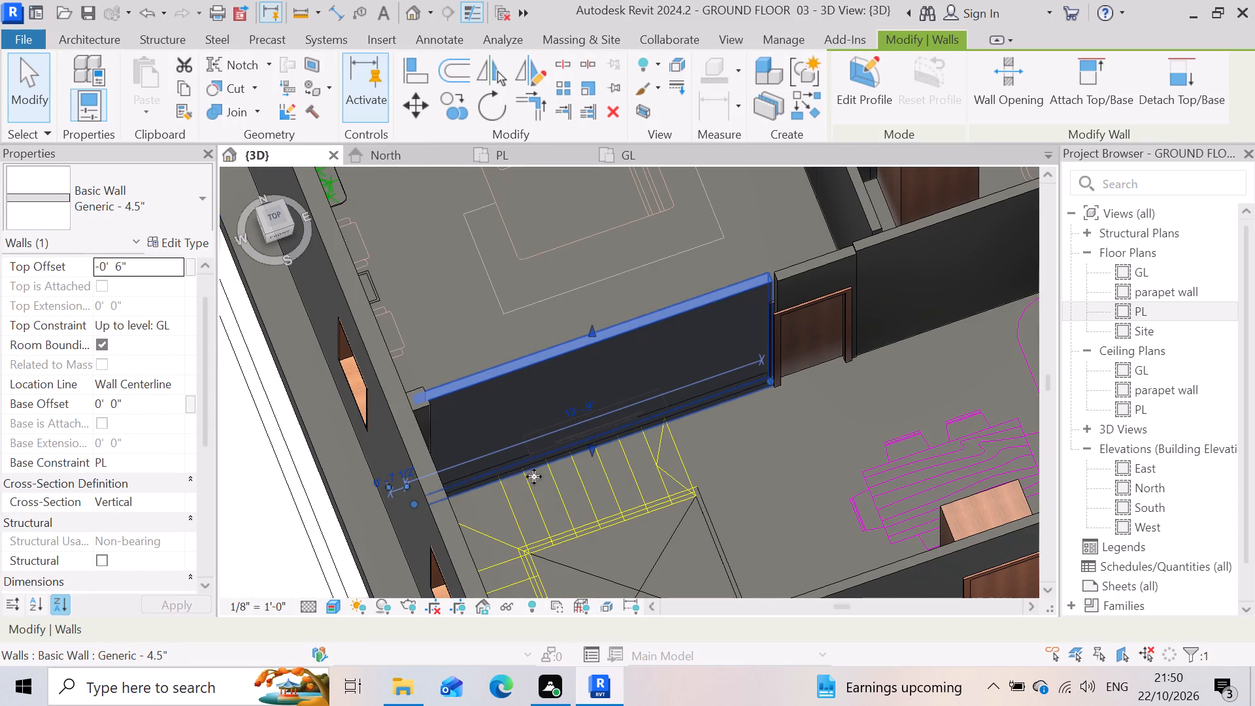
{"action": "scroll", "coordinate": [687, 526], "scroll_direction": "up", "scroll_amount": 4}
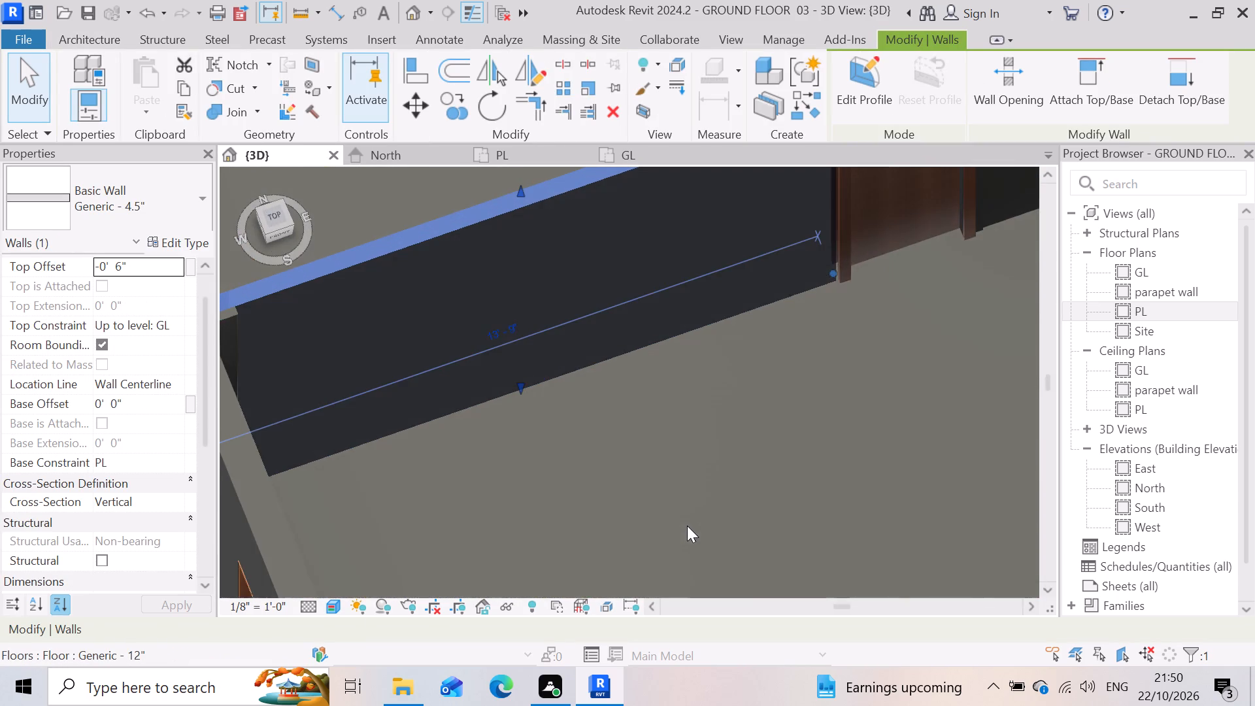